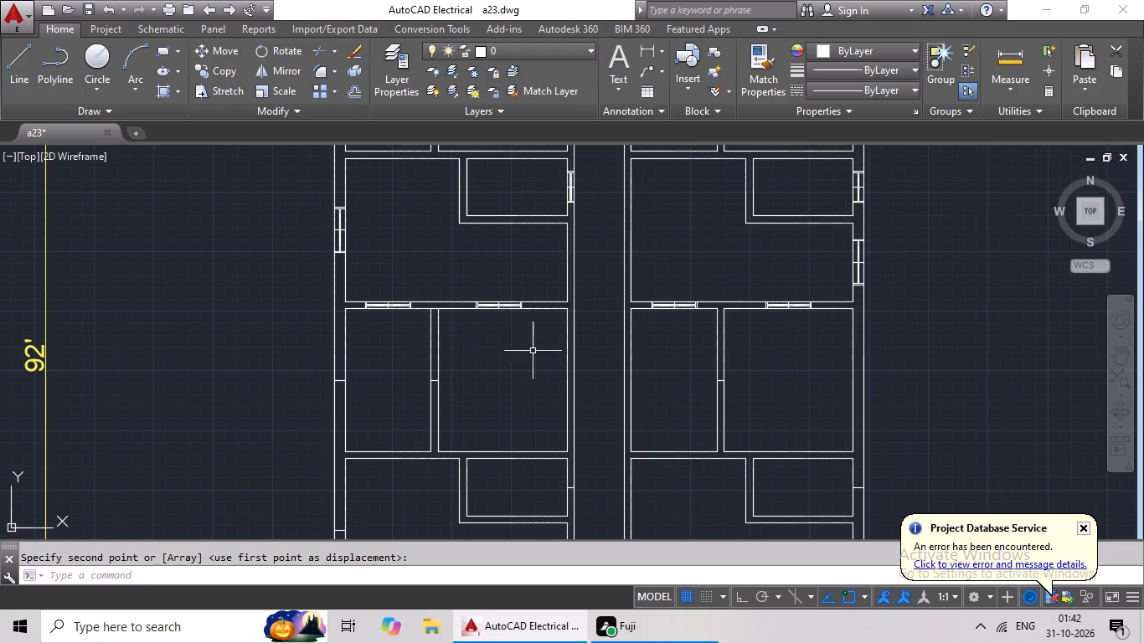
Copy the tall vertical window symbol with wide ends to the left outer wall of the white plan's third-row left kitchen, using midpoints.
scroll(654, 301, "down", 2)
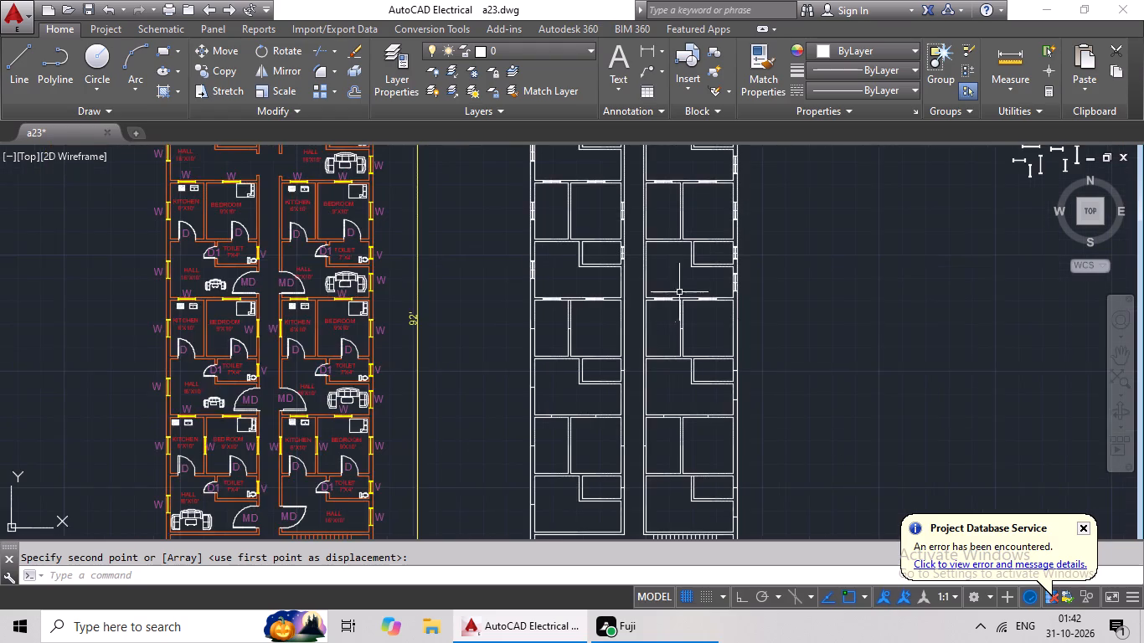
middle_click_drag(679, 292, 466, 332)
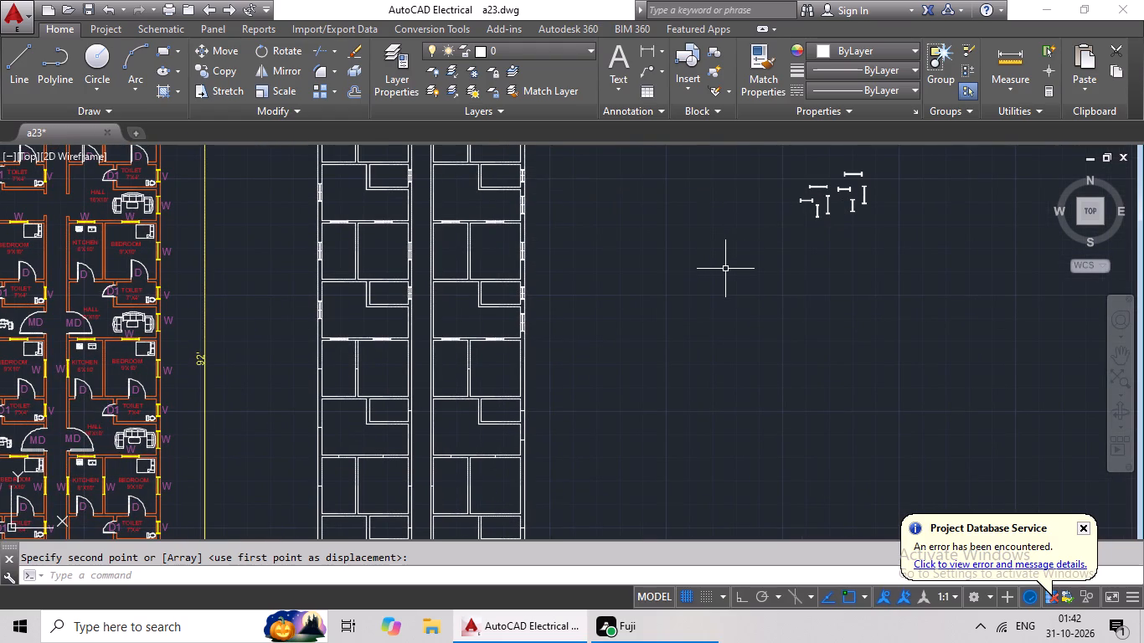
middle_click_drag(719, 310, 632, 350)
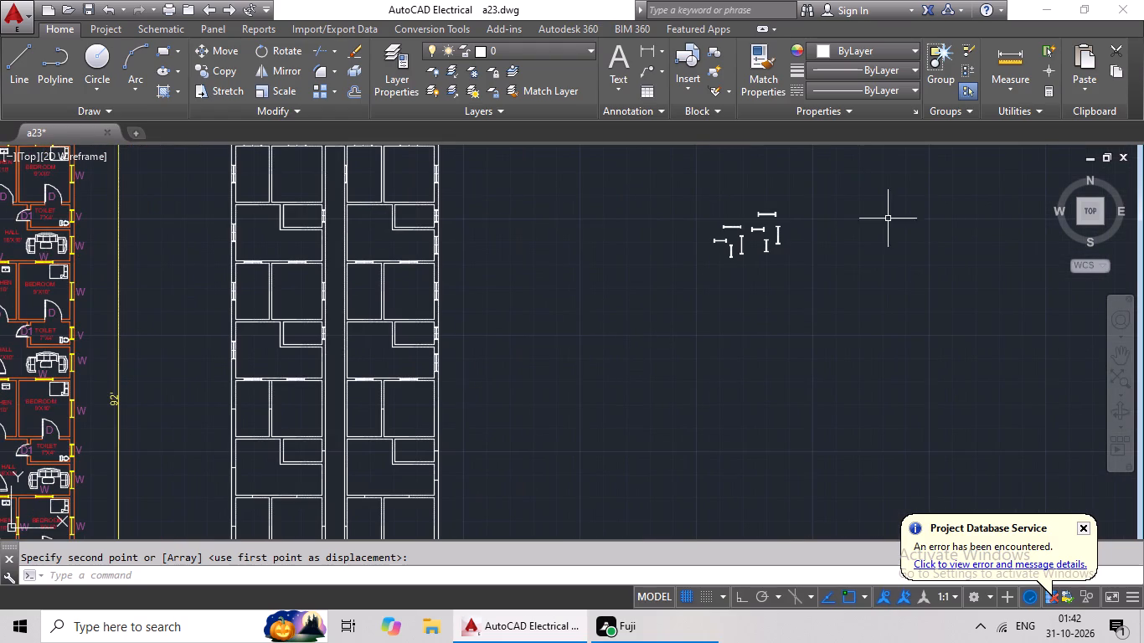
scroll(784, 225, "up", 4)
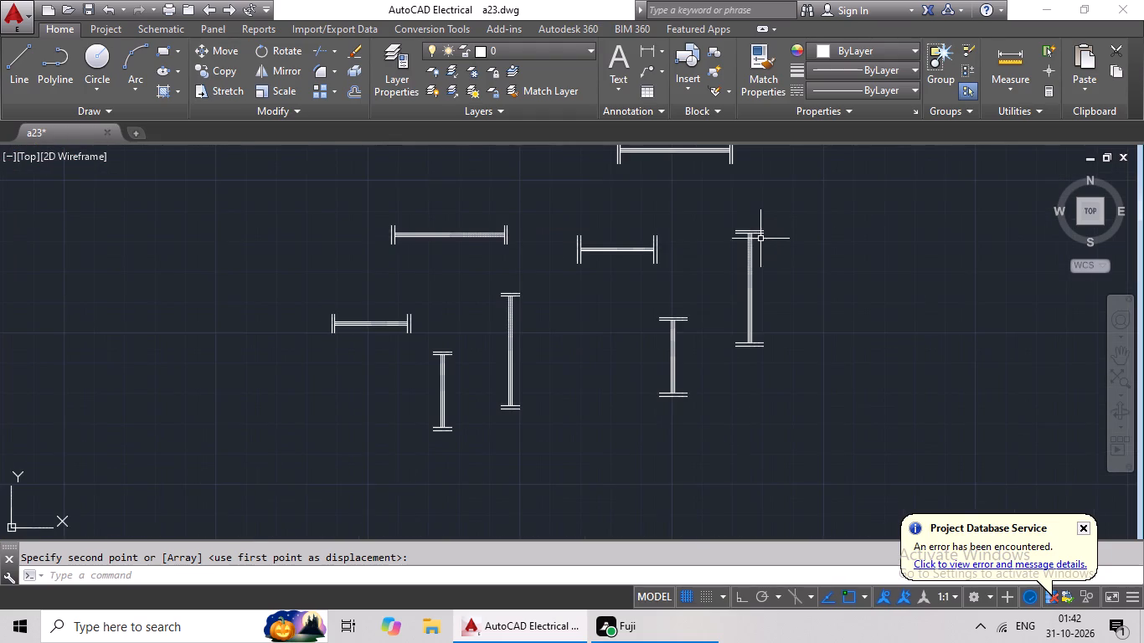
scroll(760, 239, "up", 1)
left_click_drag(809, 209, 814, 445)
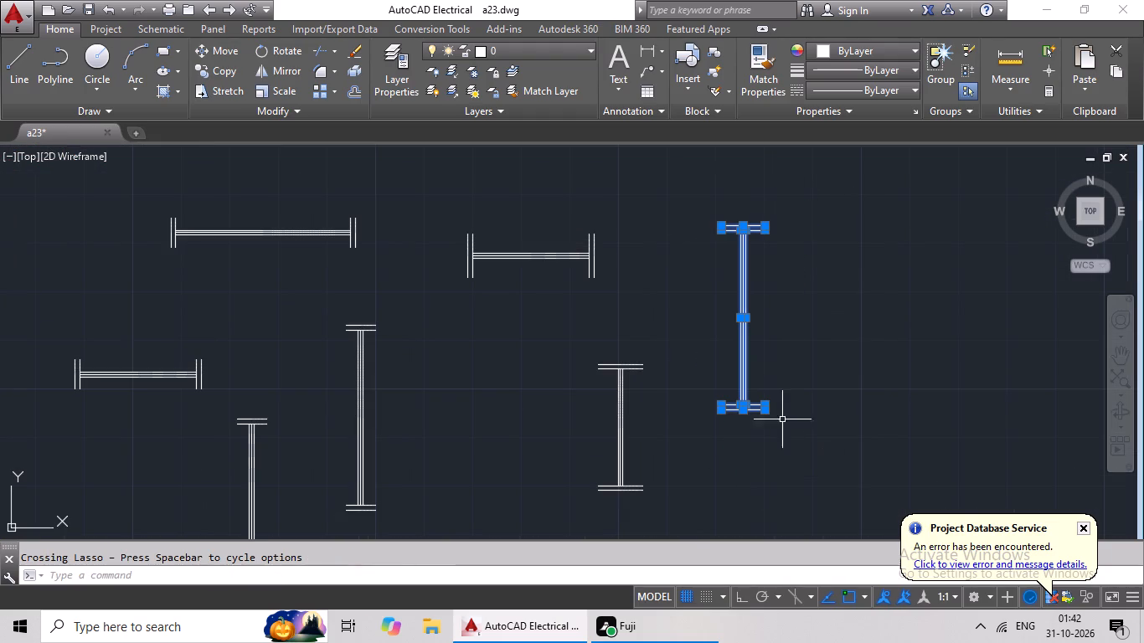
left_click(225, 76)
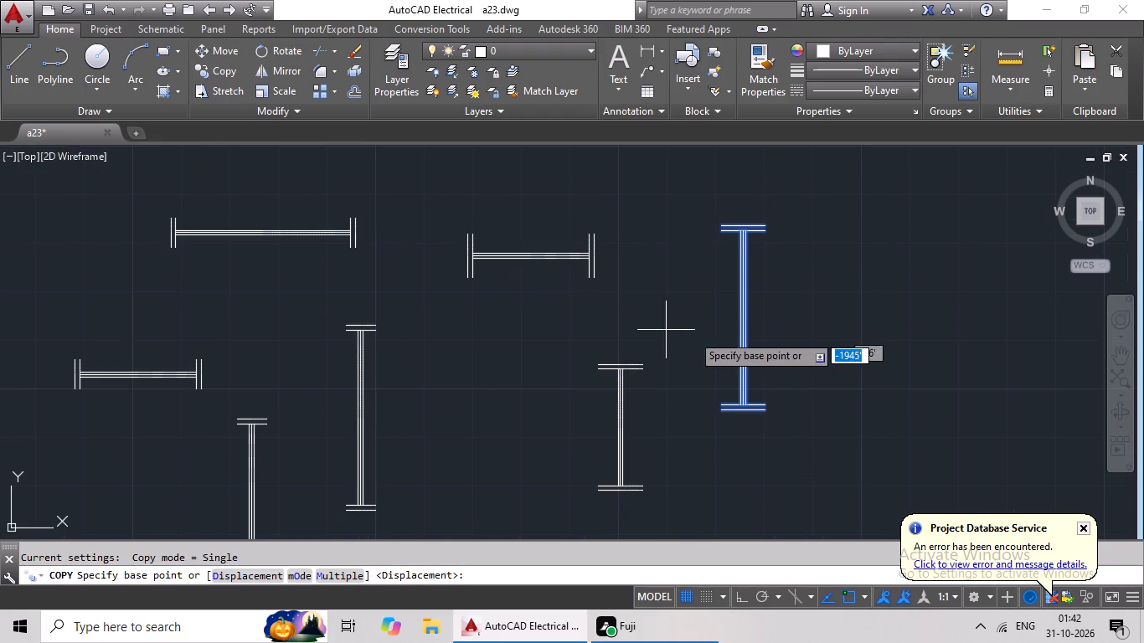
scroll(739, 321, "up", 3)
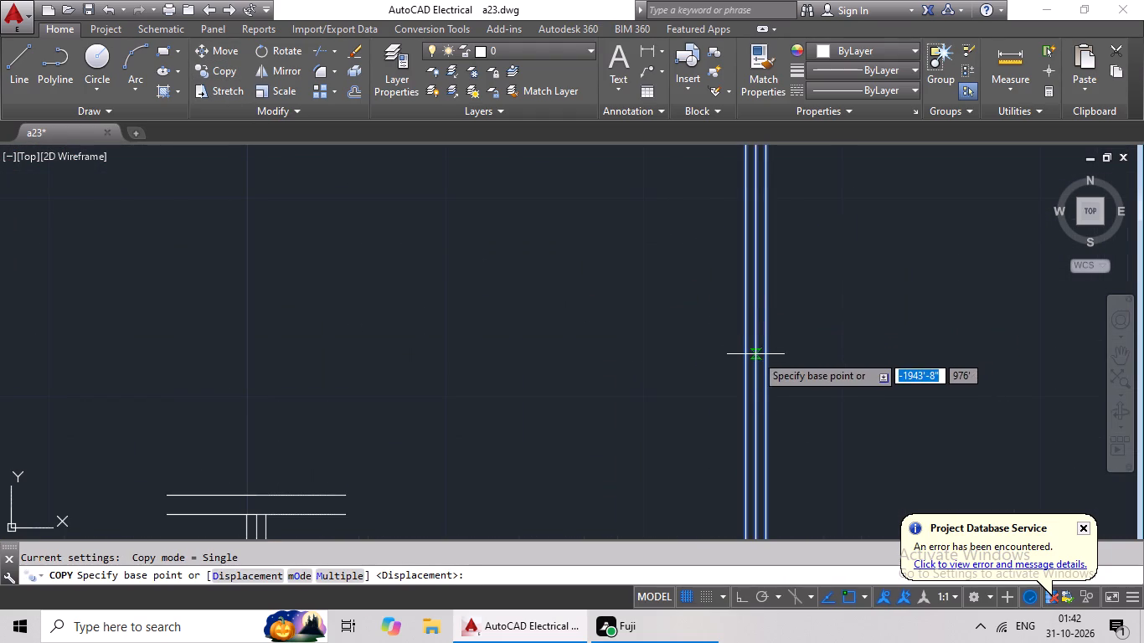
scroll(760, 397, "down", 2)
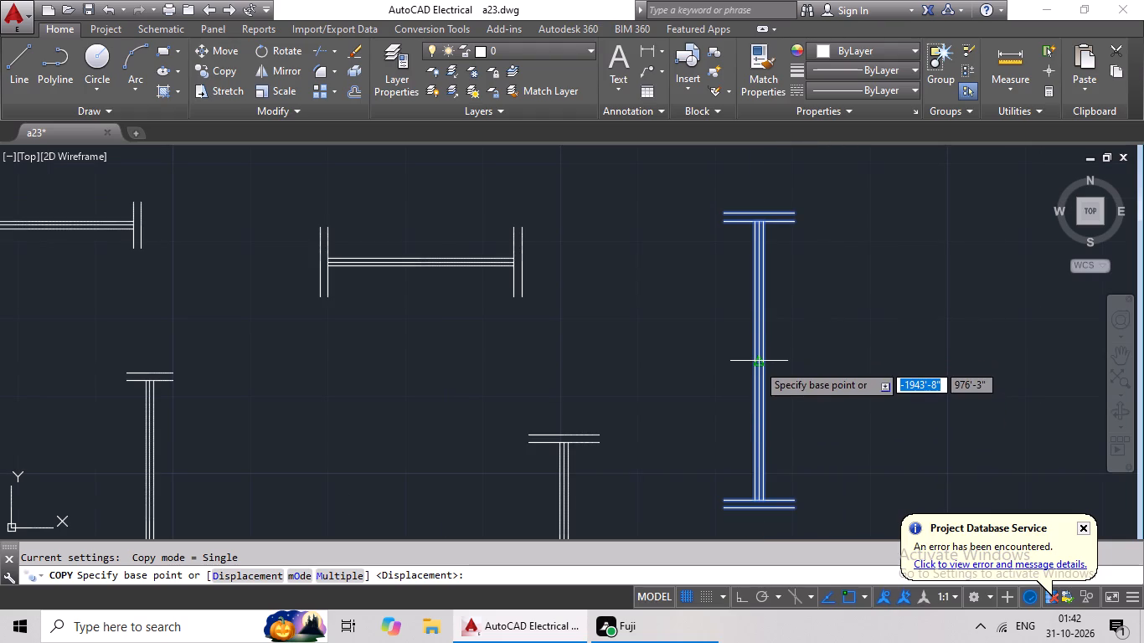
left_click_drag(757, 363, 686, 379)
scroll(407, 378, "down", 2)
middle_click_drag(405, 383, 719, 249)
scroll(472, 335, "down", 2)
middle_click_drag(404, 368, 752, 286)
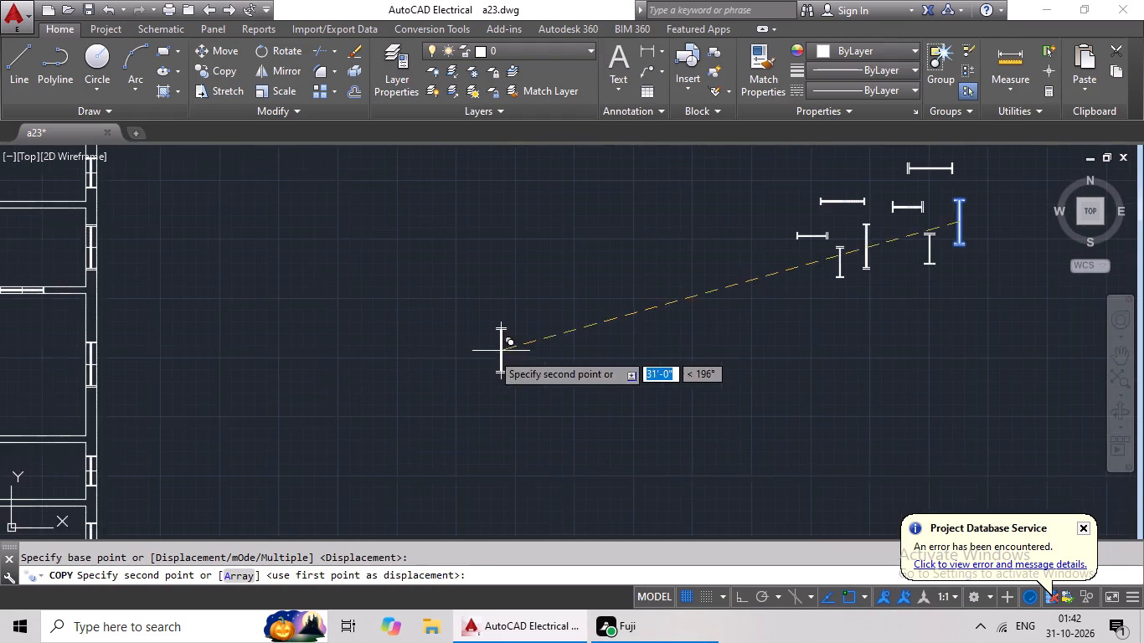
middle_click_drag(459, 363, 848, 199)
middle_click_drag(688, 317, 863, 273)
middle_click_drag(600, 347, 796, 316)
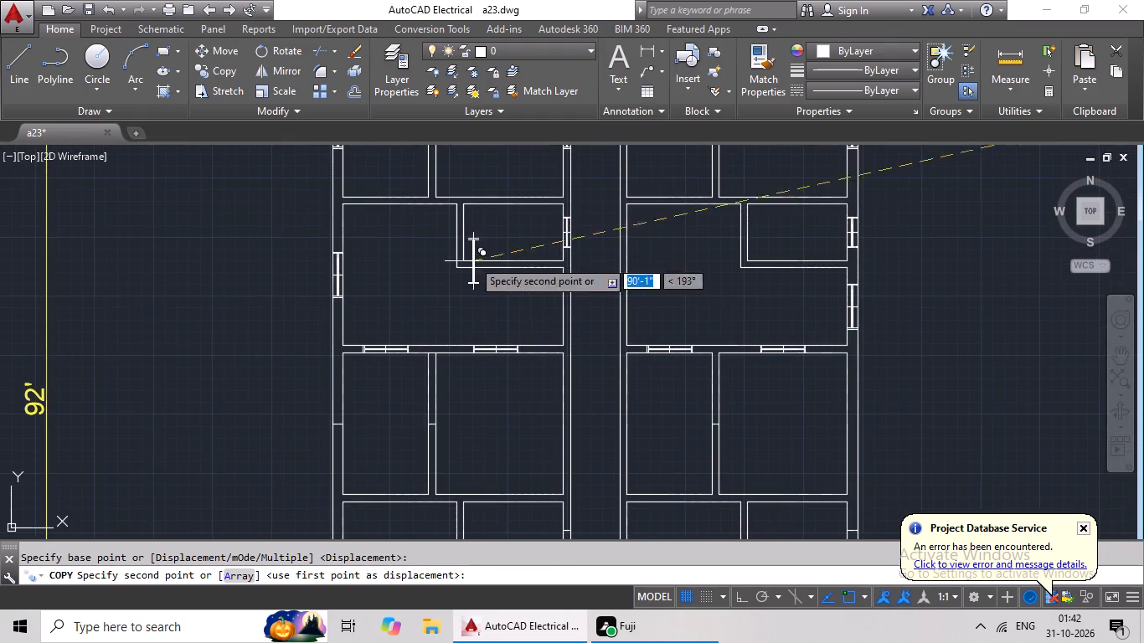
middle_click_drag(446, 233, 444, 397)
scroll(474, 298, "down", 2)
middle_click_drag(471, 321, 482, 252)
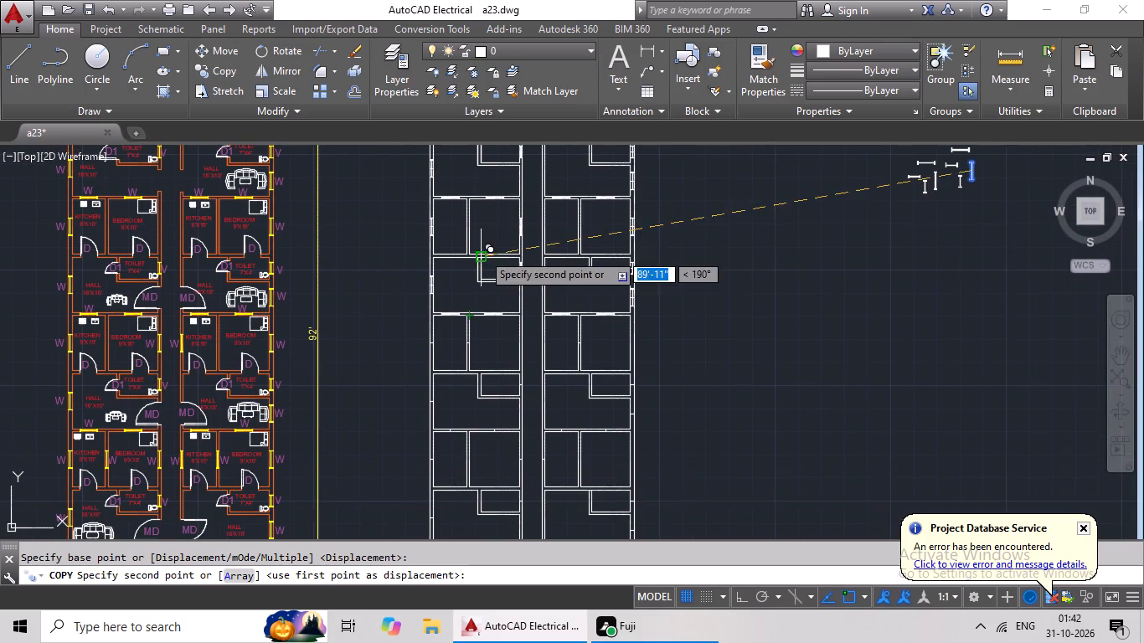
scroll(431, 363, "up", 2)
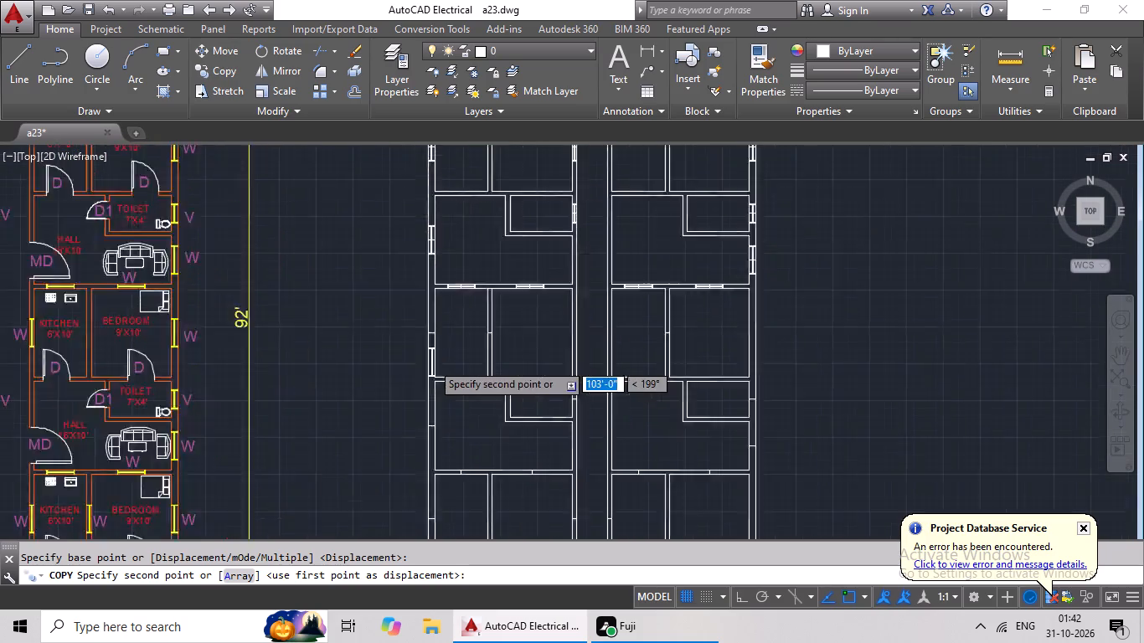
scroll(431, 363, "up", 3)
left_click(428, 213)
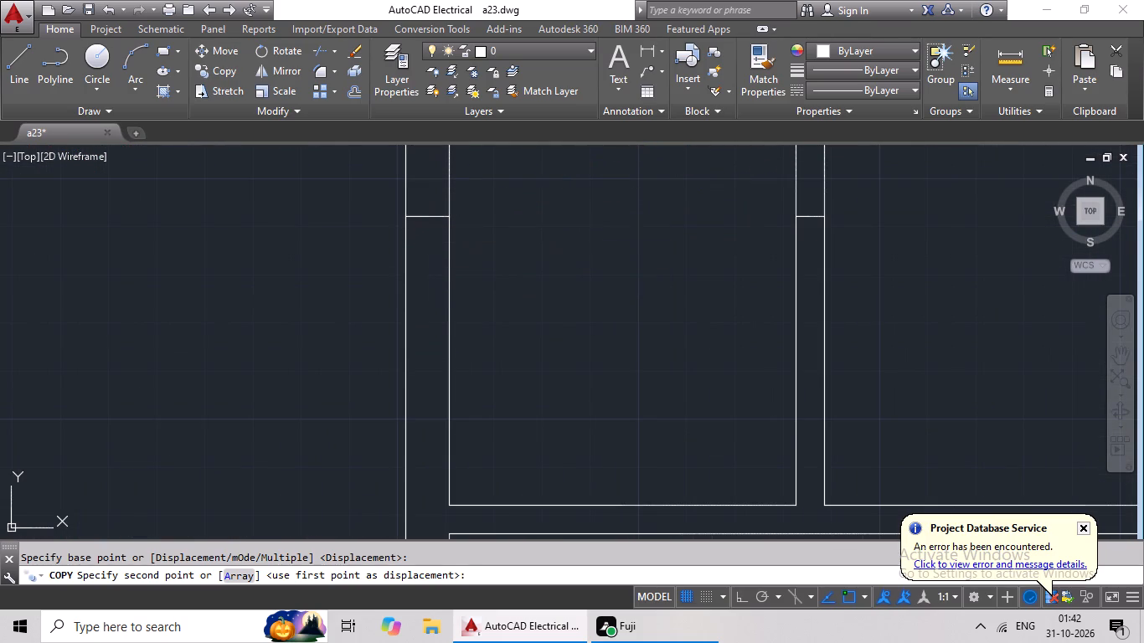
Copy the tall vertical window symbol with narrow ends onto the partition between the left unit's third-row kitchen and bedroom, using midpoints.
scroll(605, 256, "down", 4)
middle_click_drag(693, 256, 462, 270)
scroll(754, 262, "down", 1)
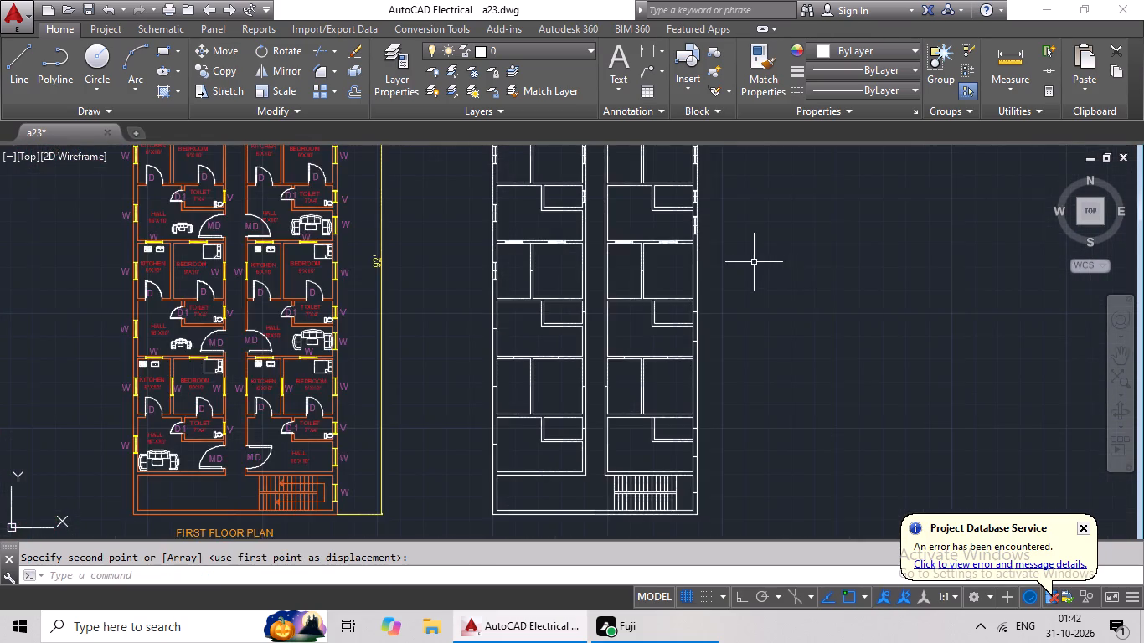
middle_click_drag(801, 271, 639, 308)
scroll(717, 293, "down", 1)
middle_click_drag(745, 286, 723, 316)
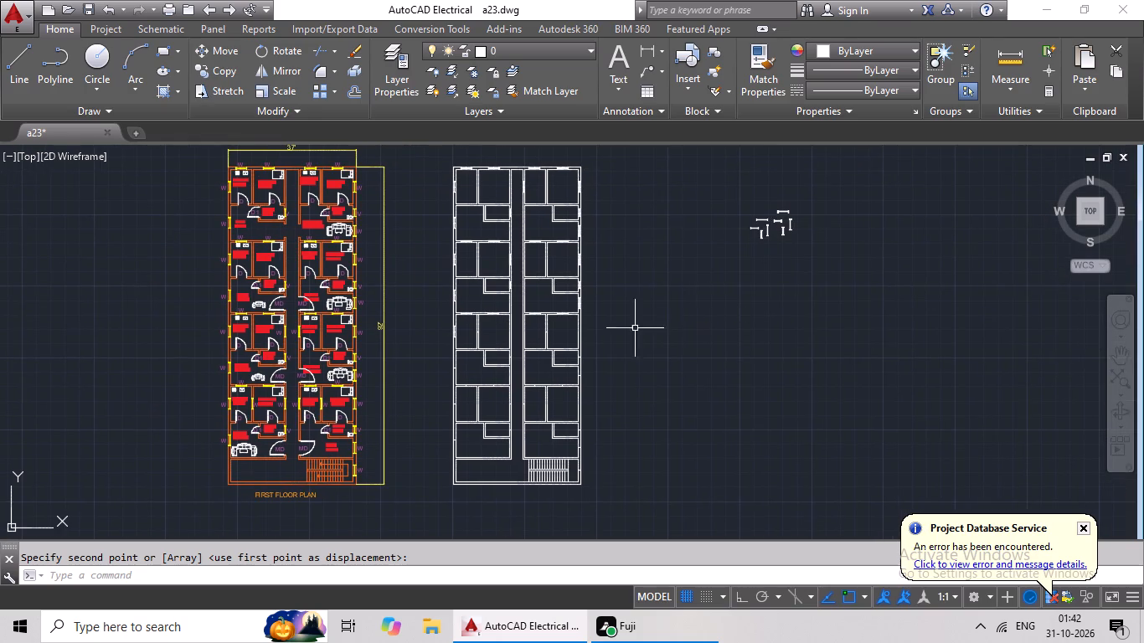
scroll(514, 360, "up", 3)
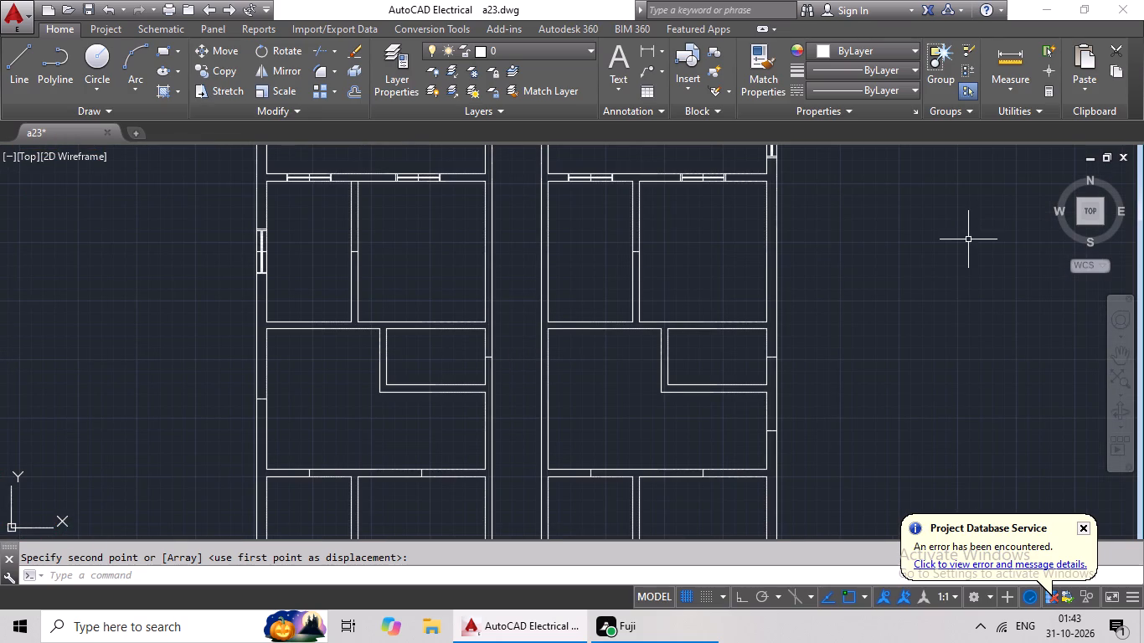
scroll(884, 233, "down", 1)
middle_click_drag(889, 225, 691, 256)
scroll(800, 231, "down", 1)
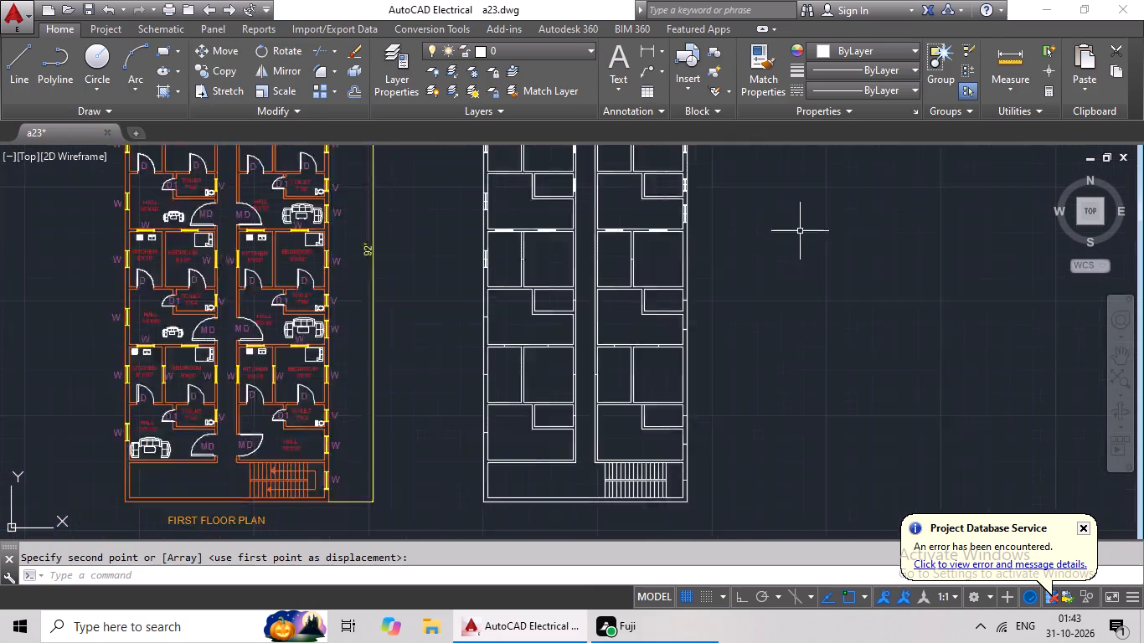
scroll(800, 231, "down", 1)
middle_click_drag(834, 214, 685, 314)
scroll(767, 242, "up", 5)
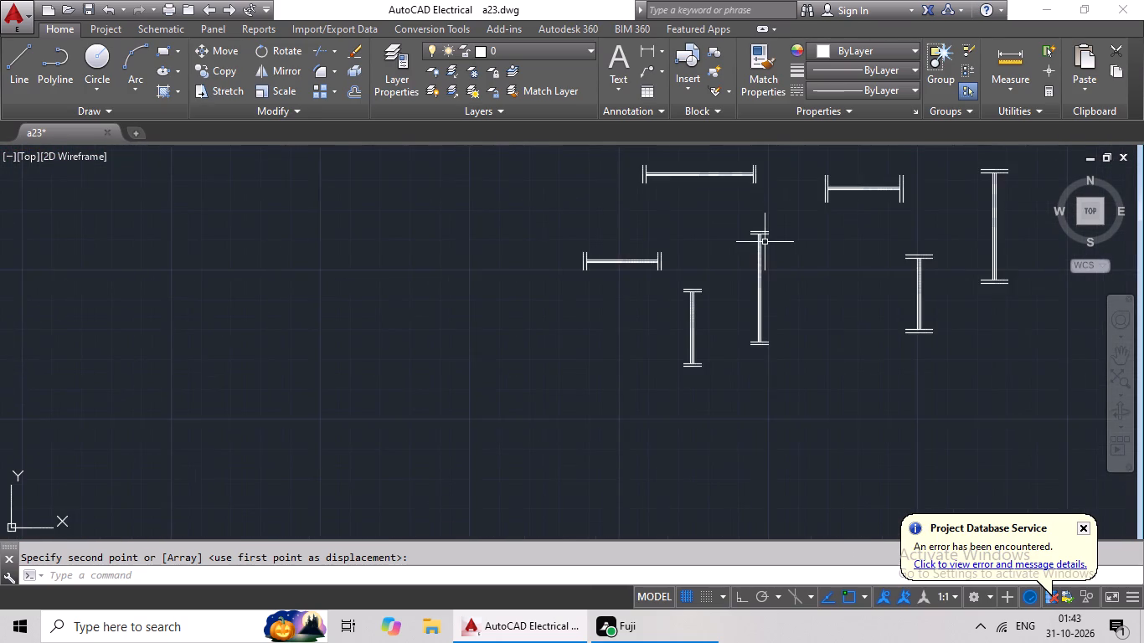
scroll(765, 242, "up", 2)
left_click_drag(825, 201, 826, 512)
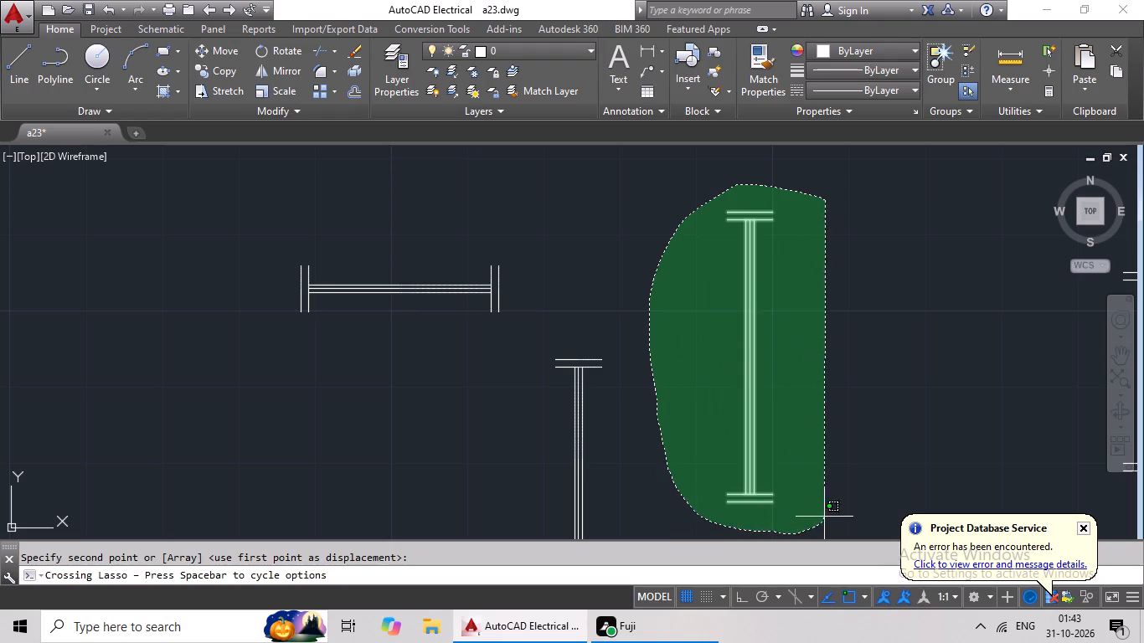
left_click_drag(826, 512, 827, 476)
left_click(226, 75)
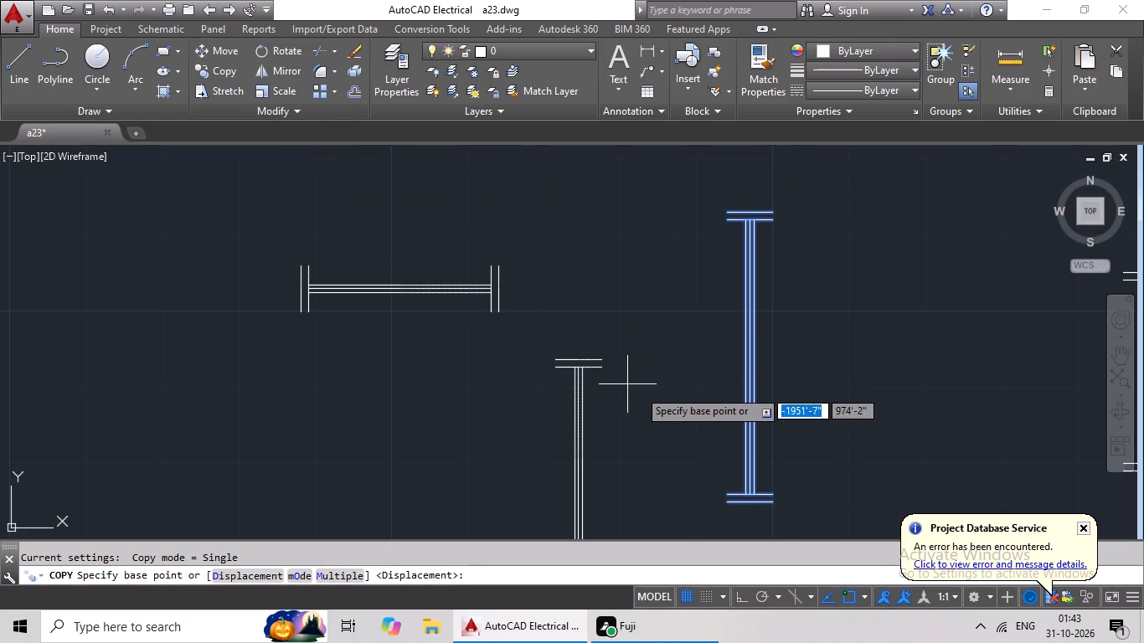
scroll(750, 370, "up", 1)
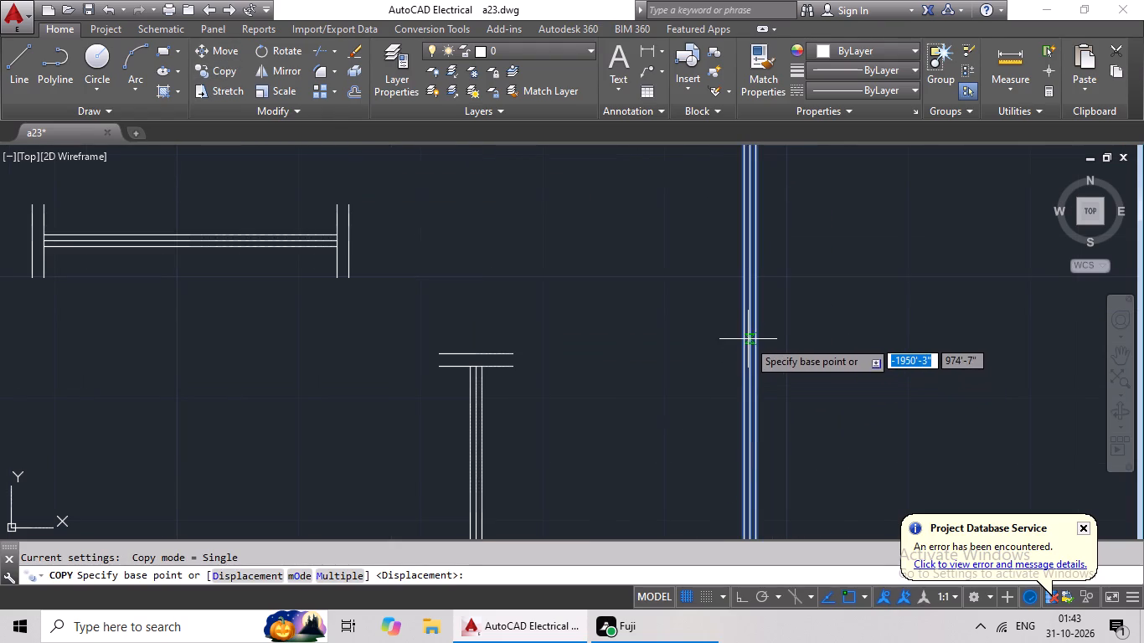
left_click_drag(747, 352, 732, 354)
scroll(325, 346, "down", 3)
middle_click_drag(286, 372, 565, 283)
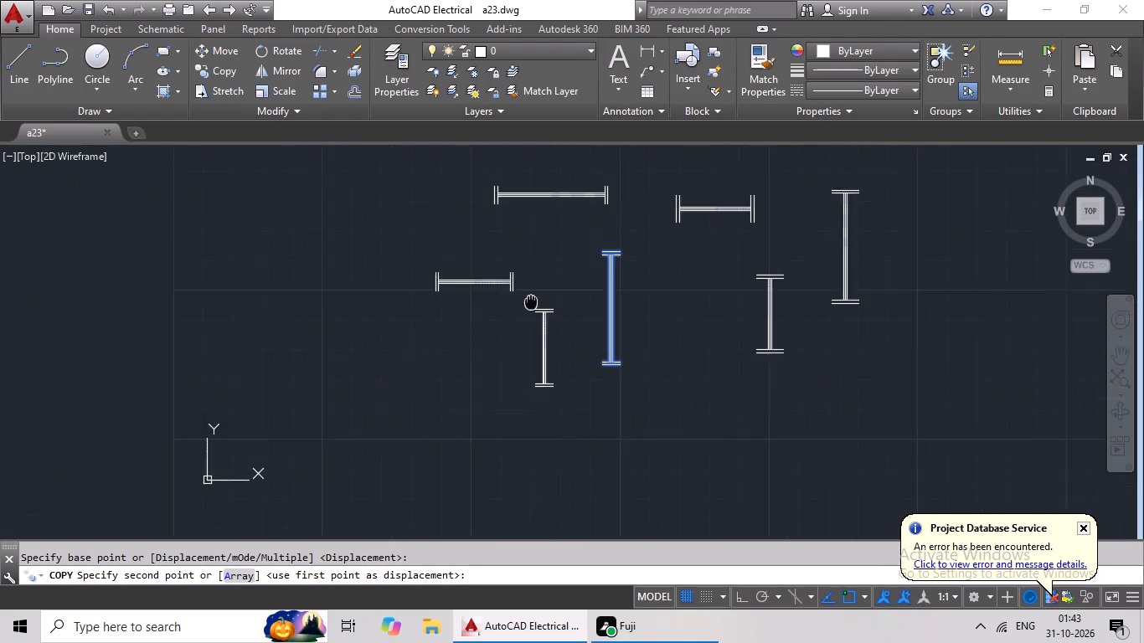
scroll(279, 394, "down", 3)
middle_click_drag(269, 401, 591, 291)
middle_click_drag(308, 362, 510, 315)
middle_click_drag(482, 364, 709, 318)
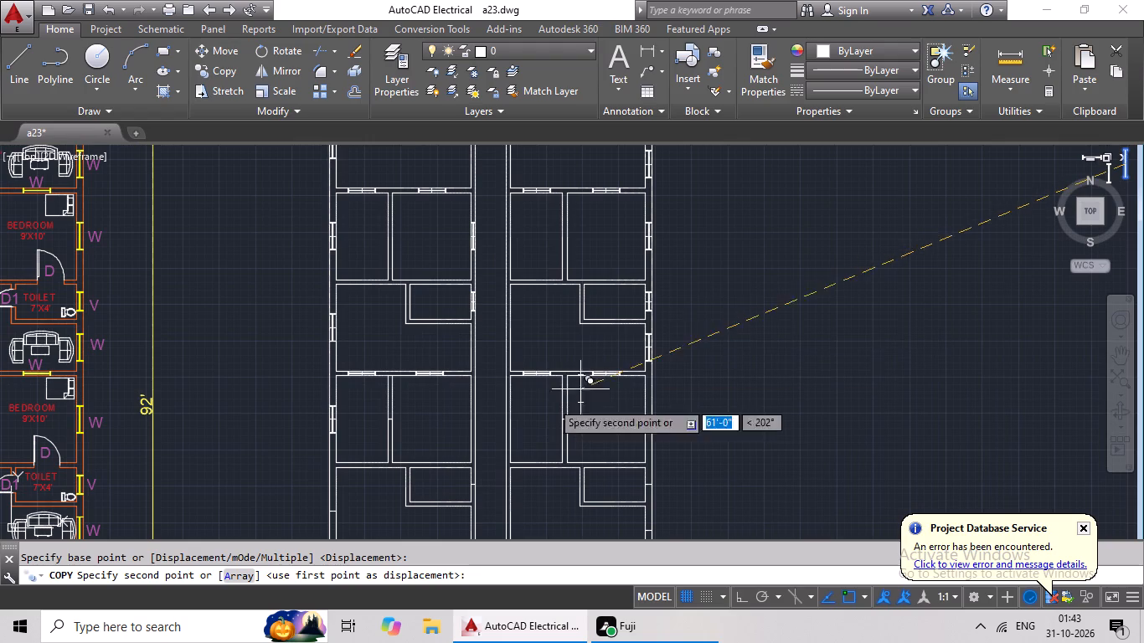
scroll(387, 421, "up", 5)
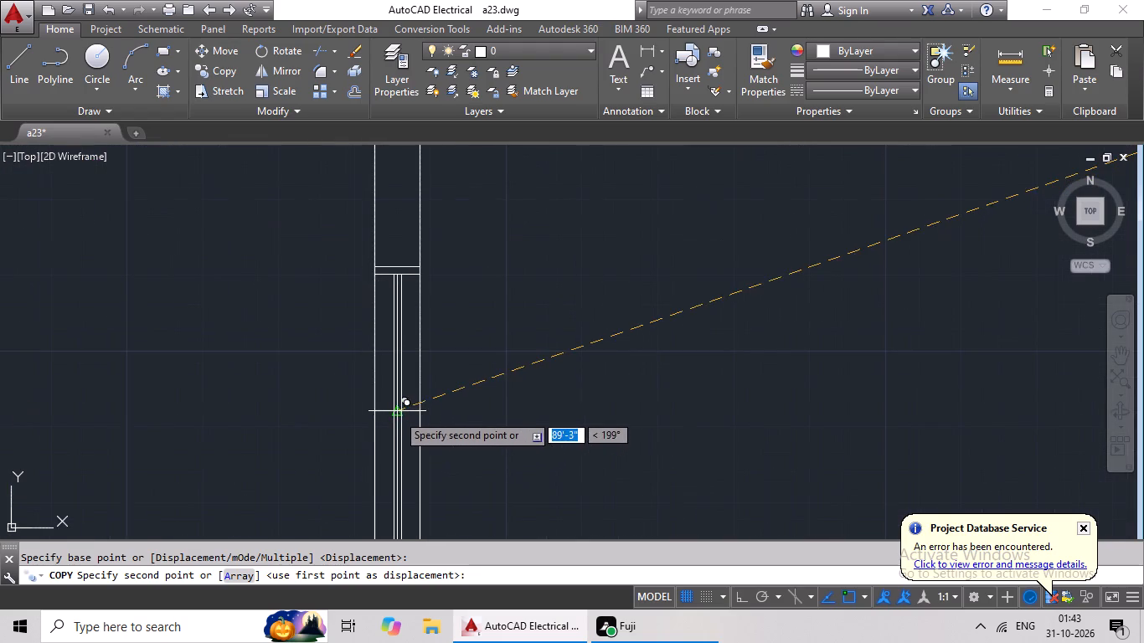
left_click_drag(397, 414, 406, 411)
Draw a horizontal 9" line across the right outer wall at the midpoint of the right unit's third-row bedroom.
scroll(649, 342, "down", 4)
middle_click_drag(656, 342, 469, 301)
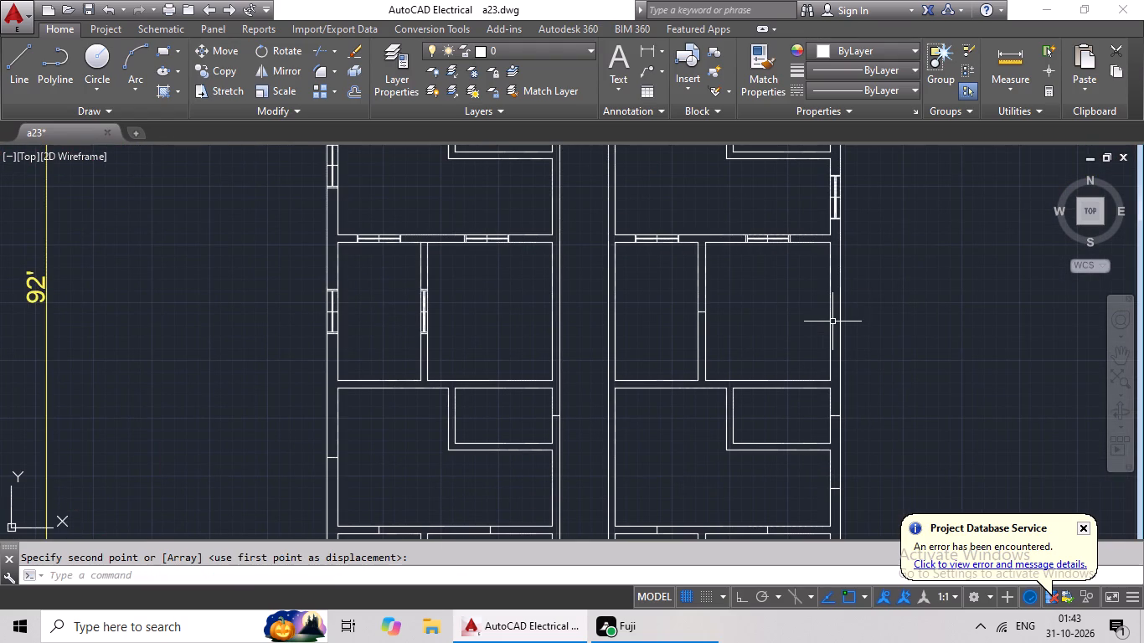
scroll(874, 322, "down", 1)
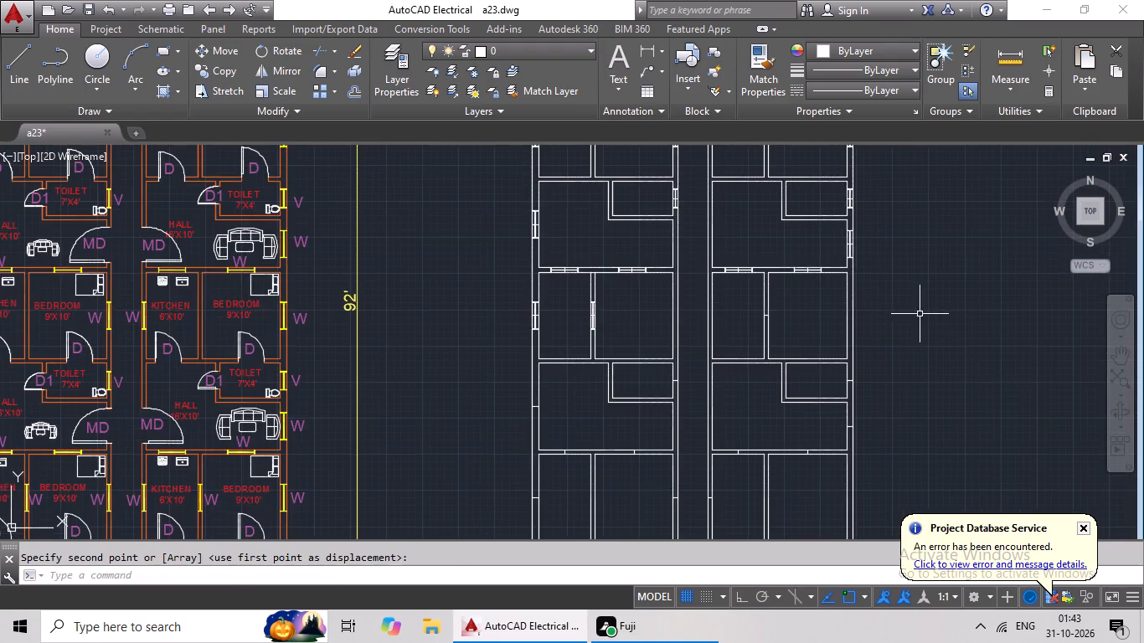
scroll(920, 314, "down", 2)
middle_click_drag(906, 318, 549, 361)
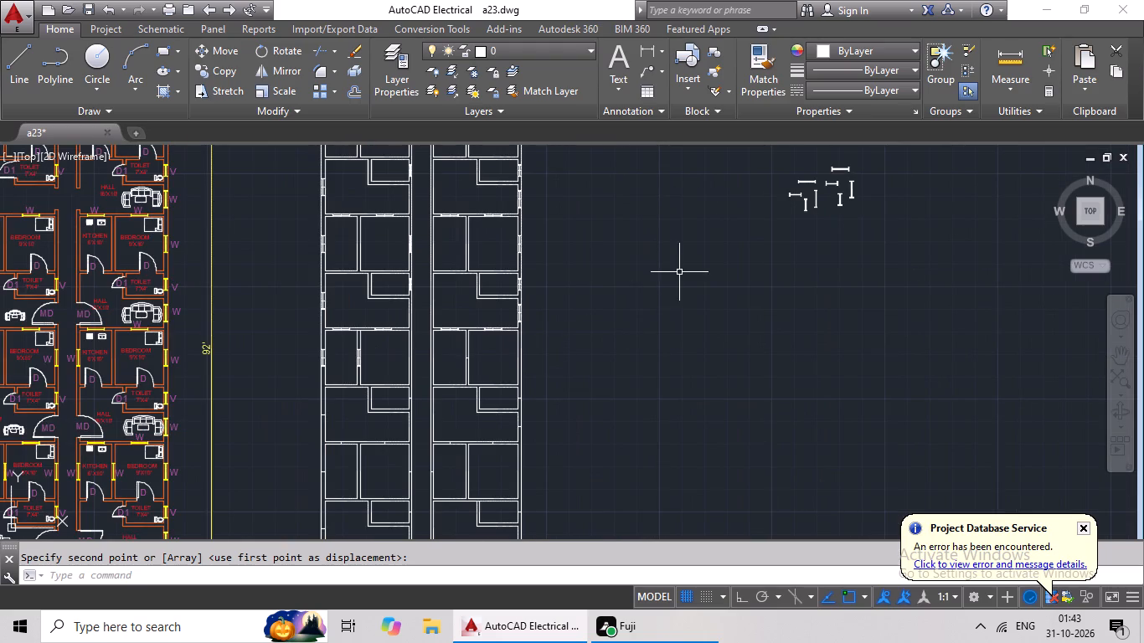
scroll(745, 280, "down", 1)
middle_click_drag(744, 280, 658, 315)
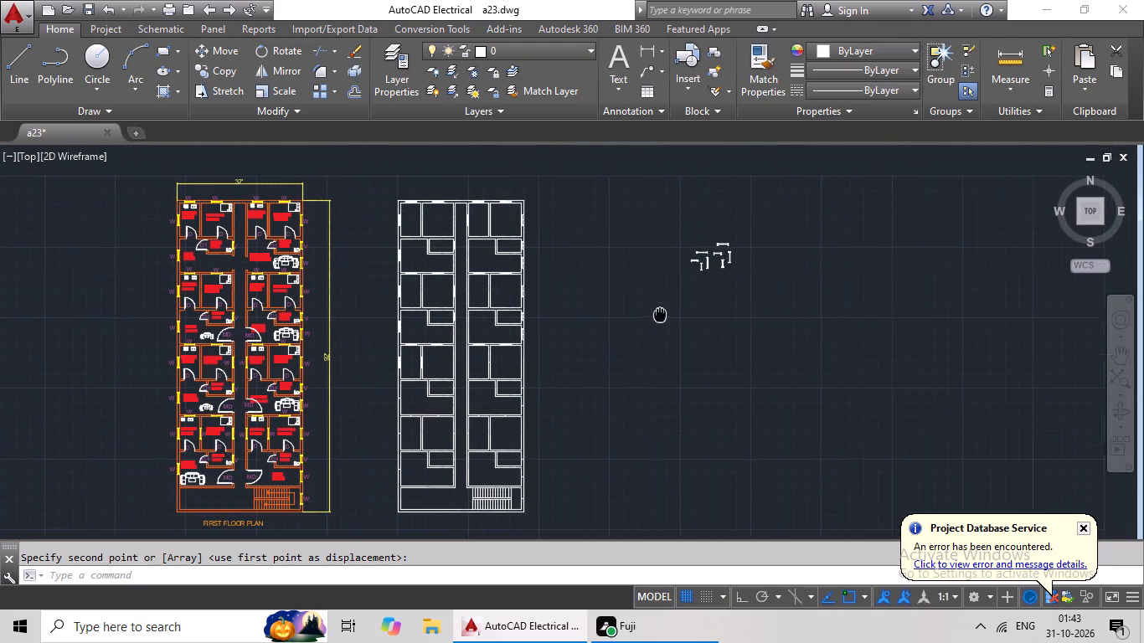
scroll(482, 375, "up", 4)
scroll(487, 364, "down", 1)
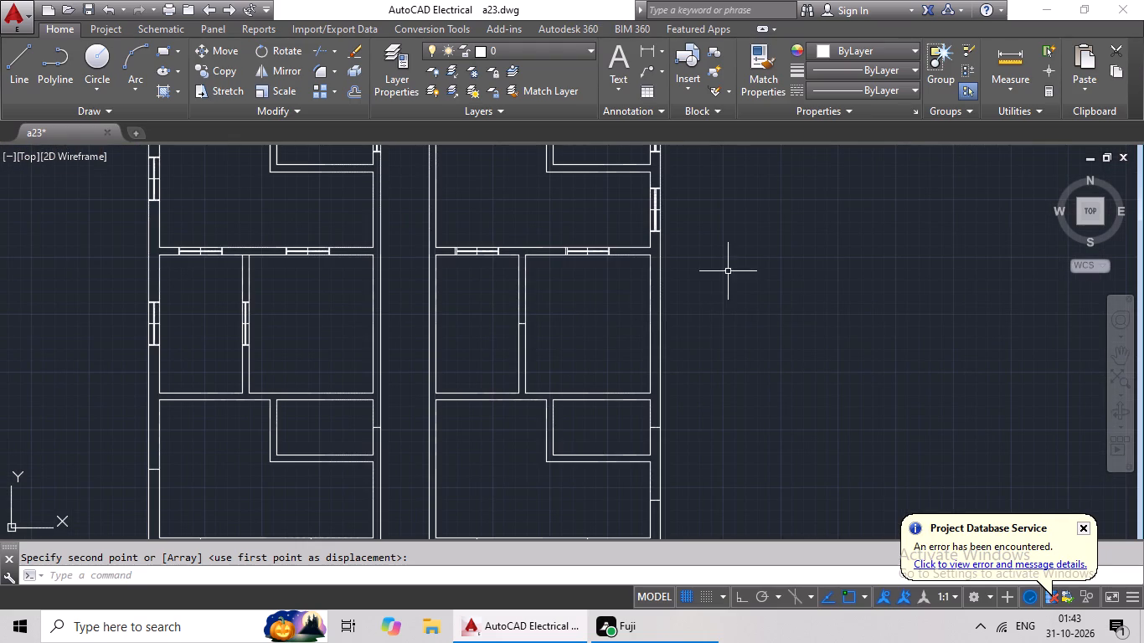
left_click(14, 71)
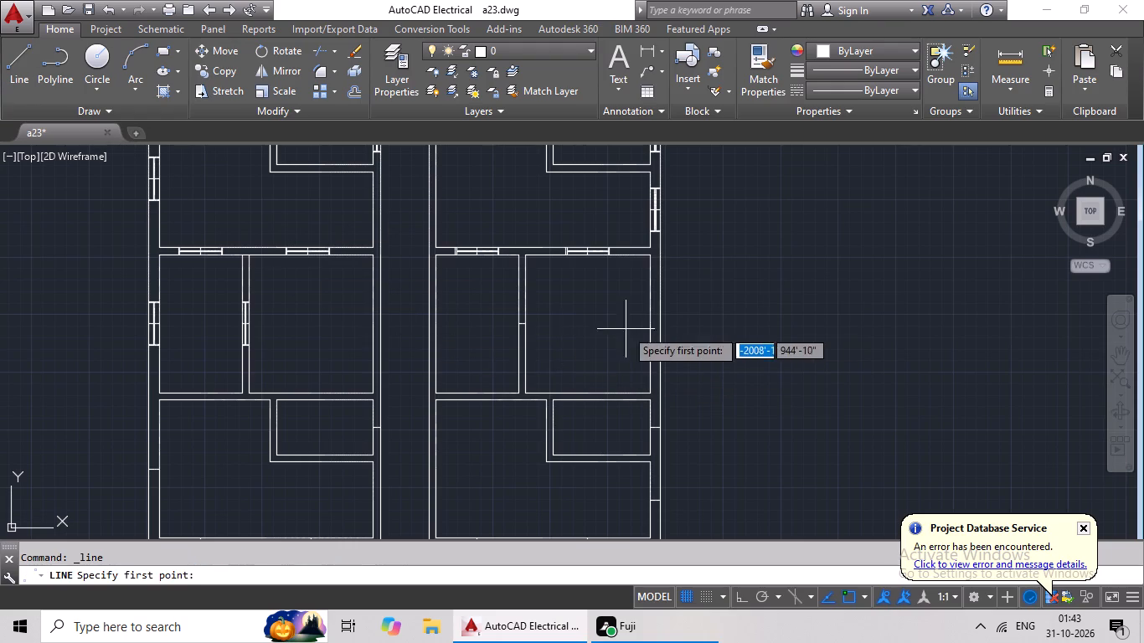
left_click(650, 321)
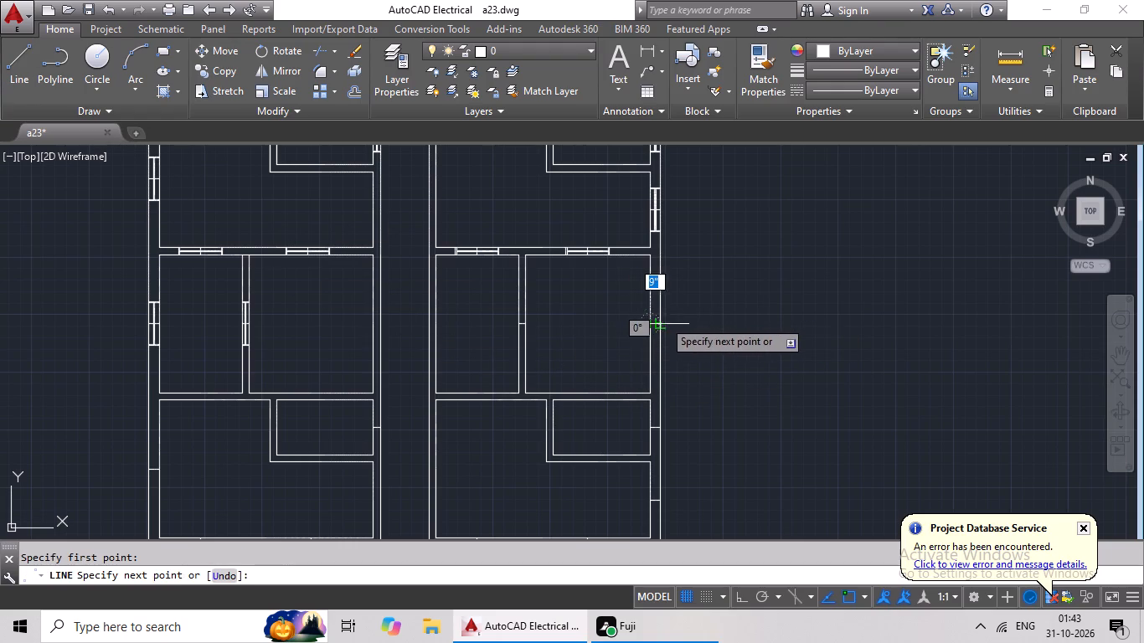
left_click(660, 321)
key("Escape")
Copy the tall vertical window symbol with wide ends to the right outer wall of the right unit's third-row bedroom, using midpoints.
scroll(814, 286, "down", 2)
middle_click_drag(827, 285, 609, 339)
middle_click_drag(678, 301, 549, 378)
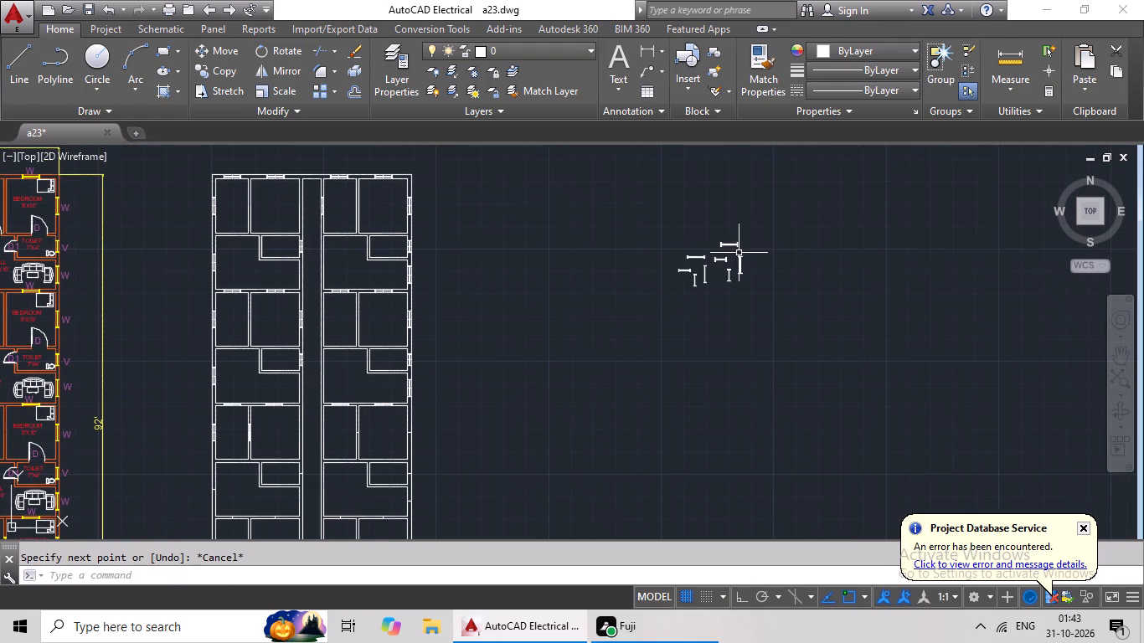
scroll(738, 253, "up", 6)
scroll(782, 246, "down", 2)
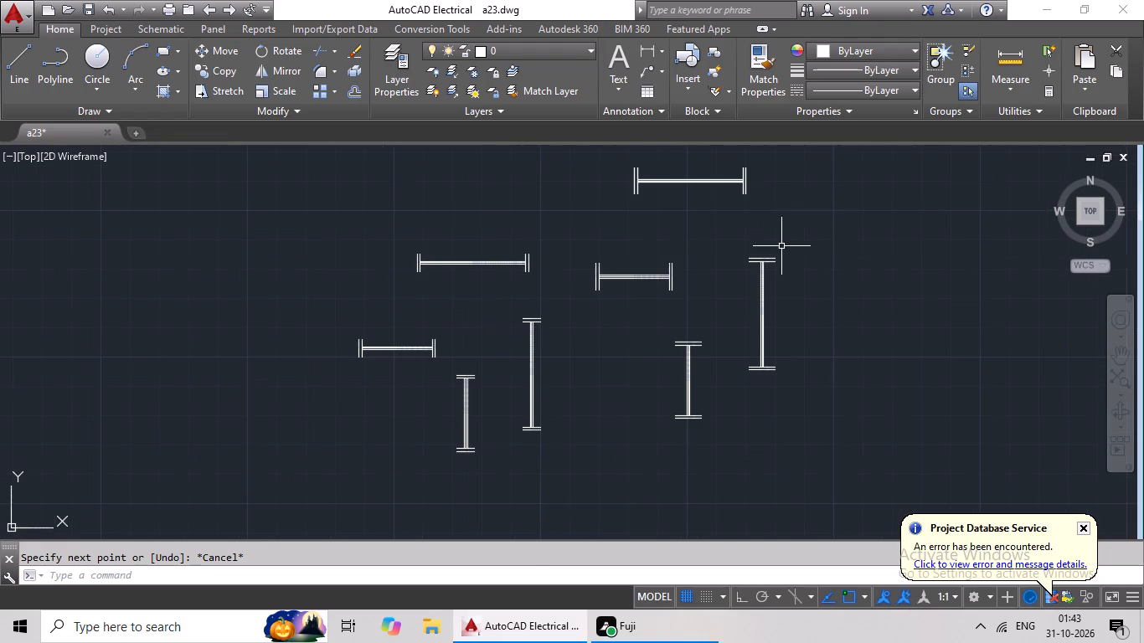
left_click_drag(806, 238, 701, 342)
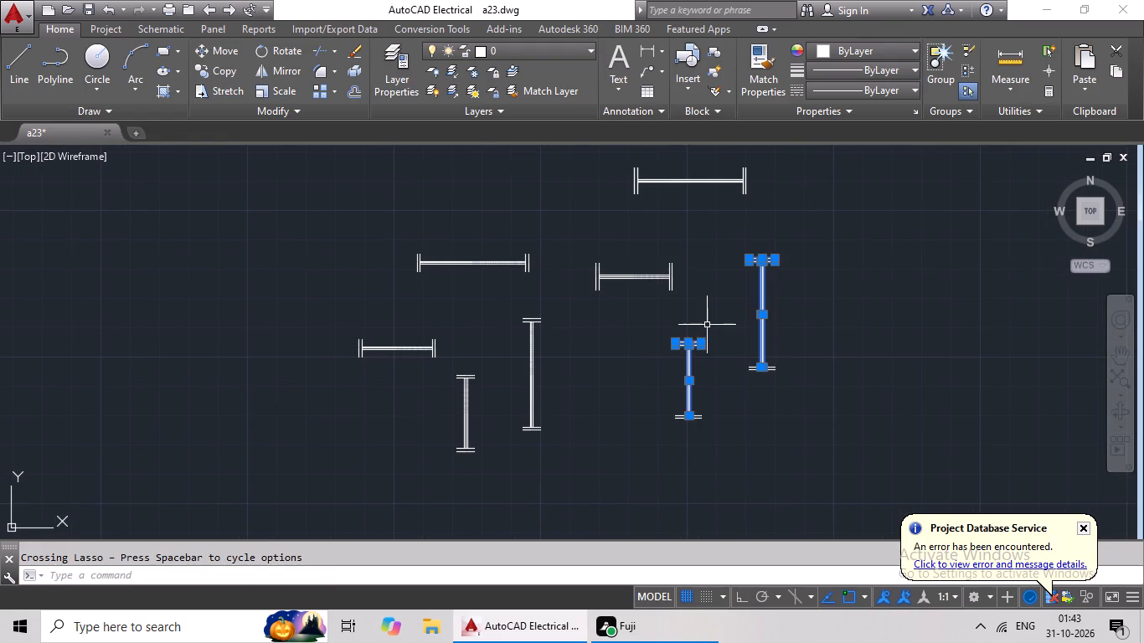
key("Escape")
left_click_drag(827, 244, 926, 378)
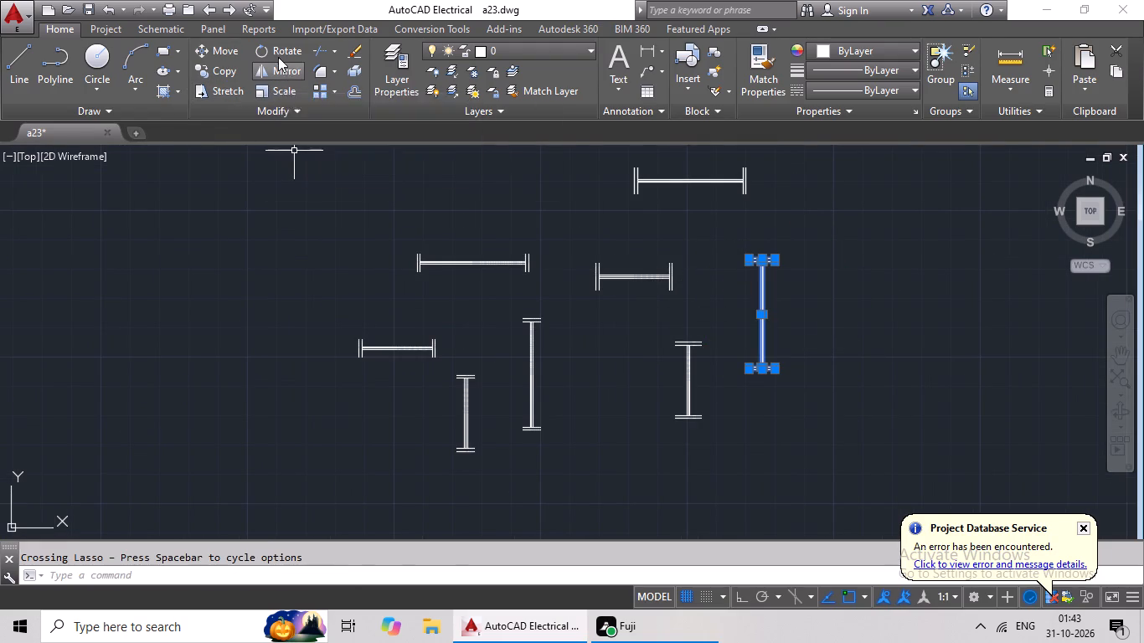
left_click(223, 71)
scroll(759, 301, "up", 3)
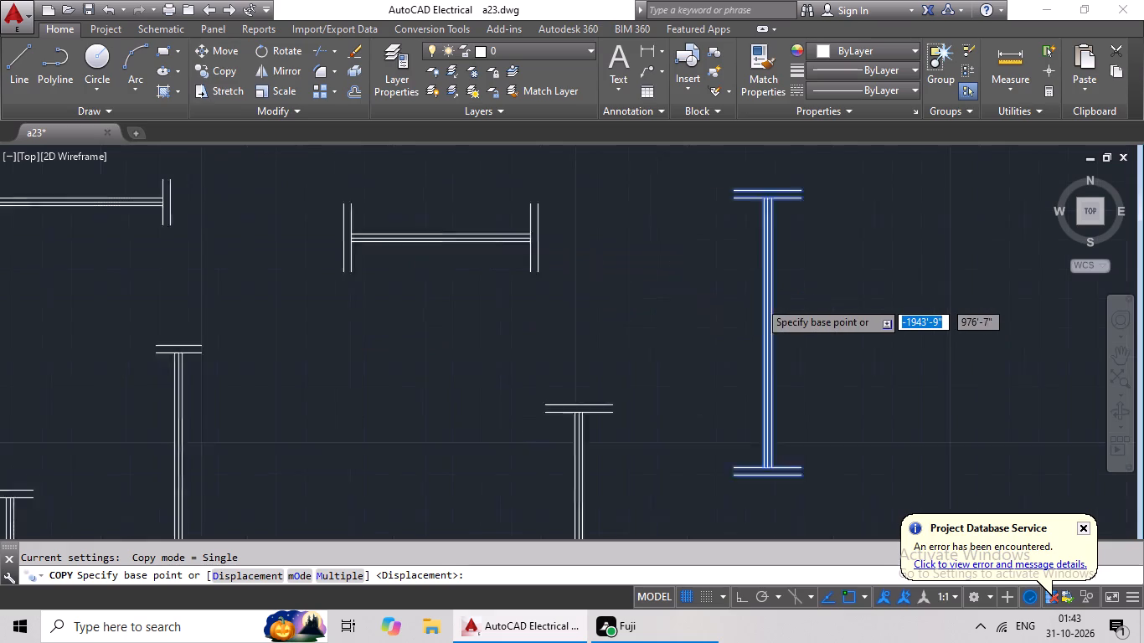
left_click(771, 353)
scroll(498, 375, "down", 2)
middle_click_drag(483, 376, 667, 288)
scroll(312, 356, "down", 1)
middle_click_drag(357, 334, 496, 298)
scroll(312, 384, "down", 2)
middle_click_drag(312, 383, 639, 252)
middle_click_drag(268, 337, 629, 203)
scroll(390, 295, "down", 1)
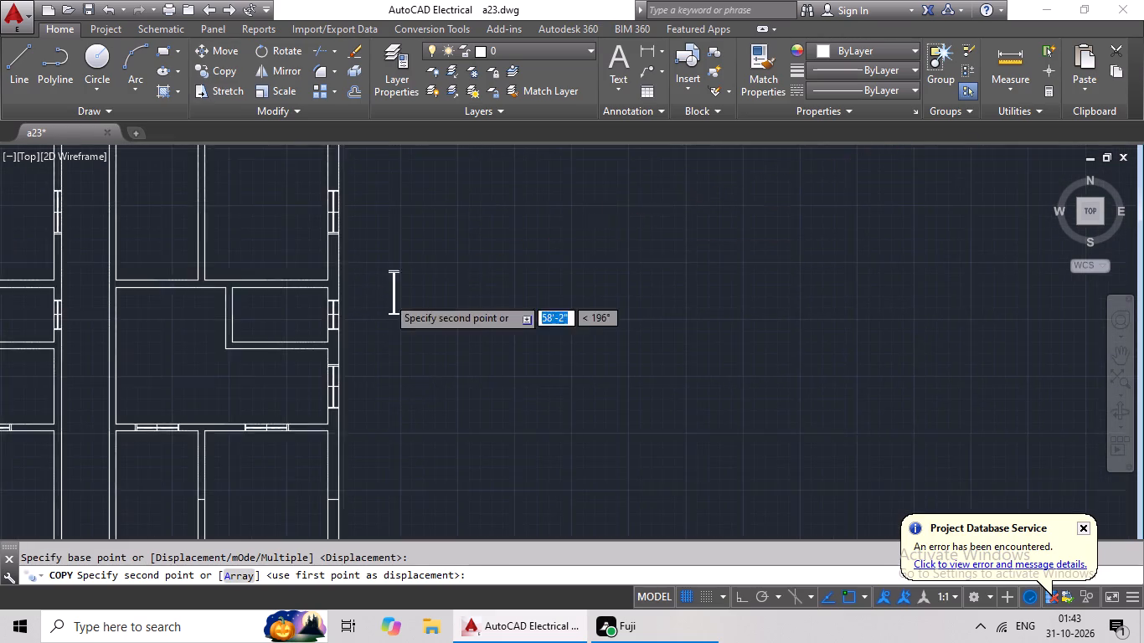
middle_click_drag(423, 321, 591, 247)
scroll(509, 350, "up", 4)
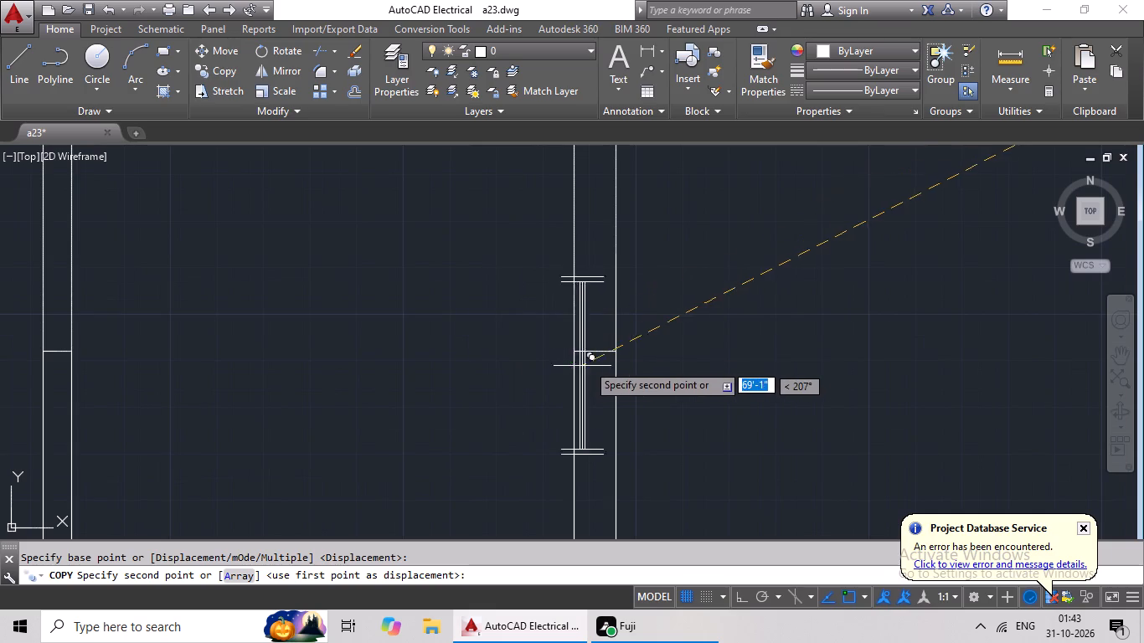
left_click(595, 354)
Copy the tall vertical window symbol with narrow ends onto the partition between the right unit's third-row kitchen and bedroom, using midpoints.
scroll(673, 340, "down", 4)
middle_click_drag(820, 342, 716, 353)
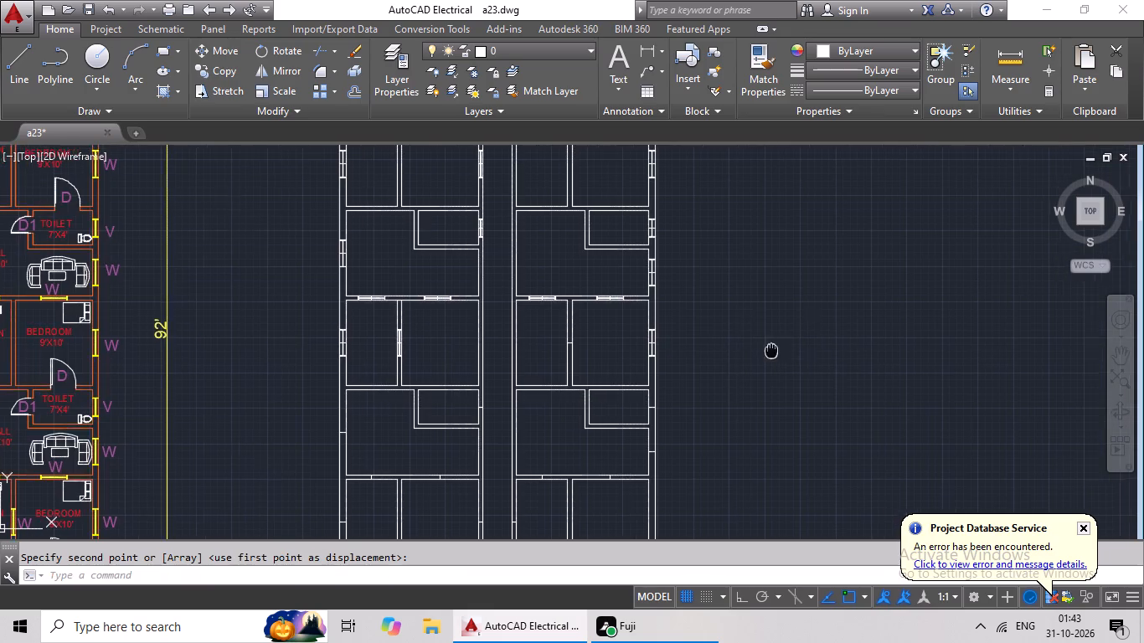
middle_click_drag(716, 353, 685, 353)
middle_click_drag(785, 321, 642, 340)
middle_click_drag(688, 317, 469, 383)
scroll(544, 341, "down", 2)
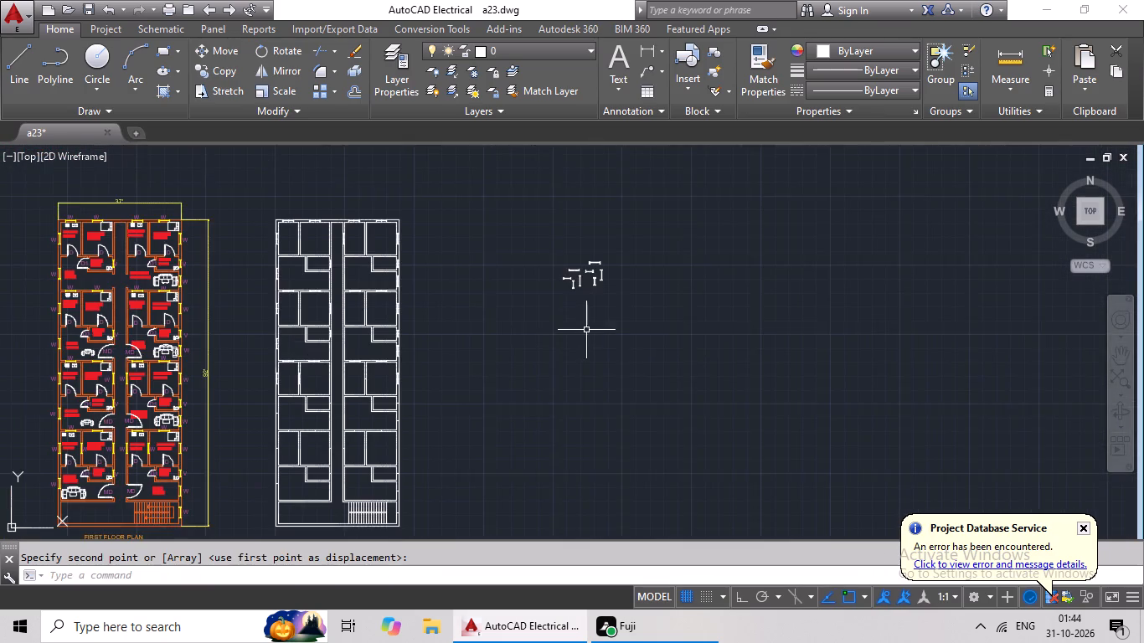
middle_click_drag(575, 340, 535, 373)
scroll(530, 305, "up", 5)
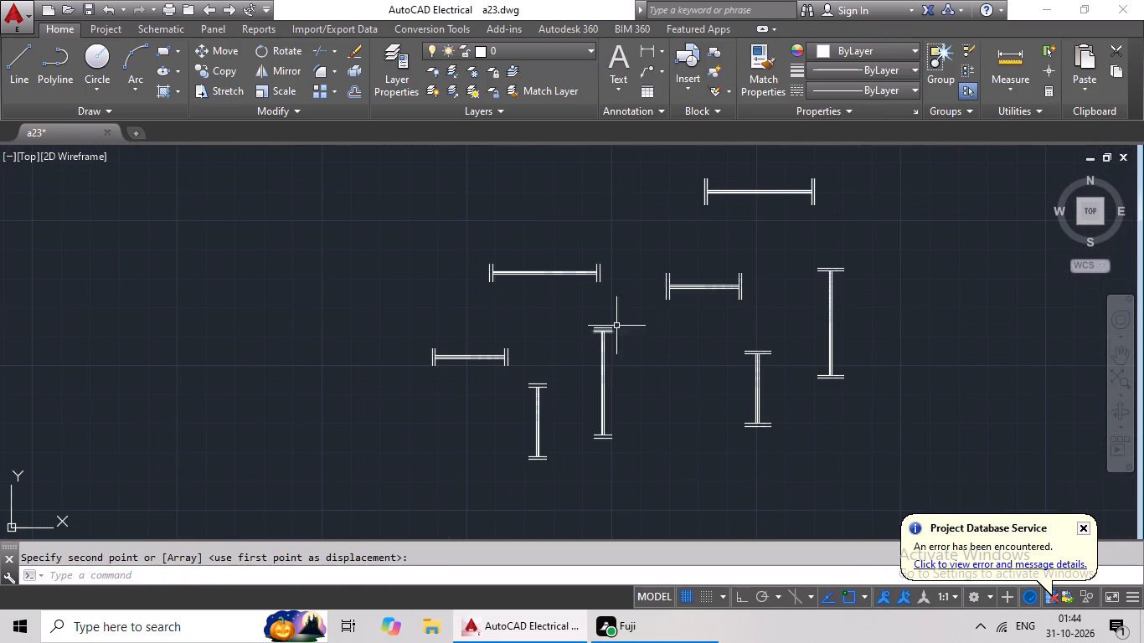
left_click_drag(626, 316, 668, 444)
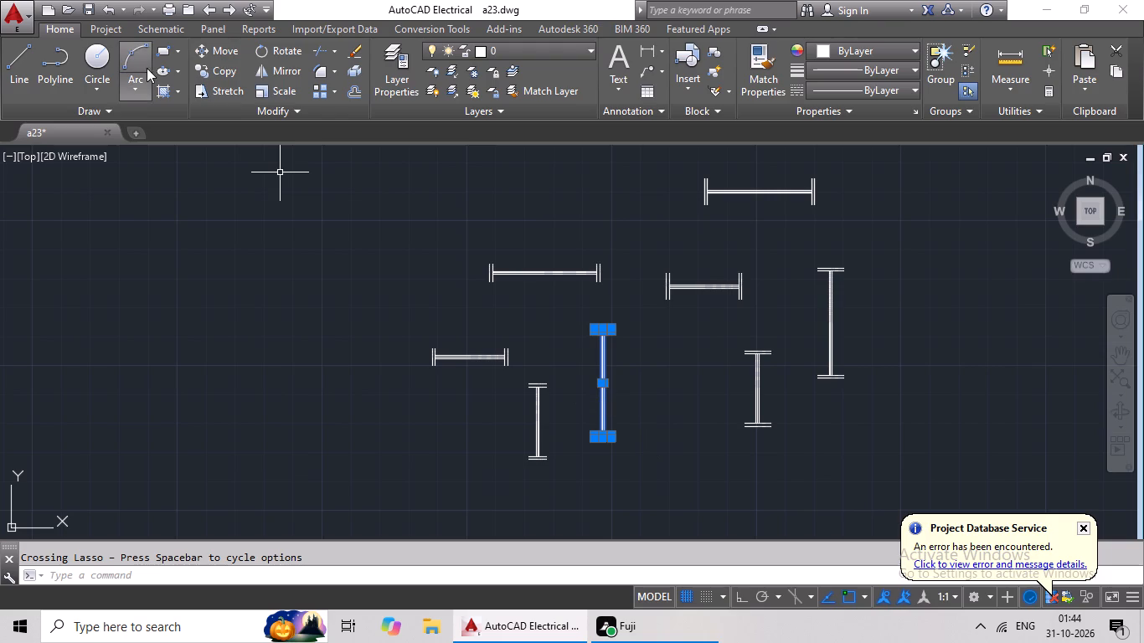
left_click(219, 71)
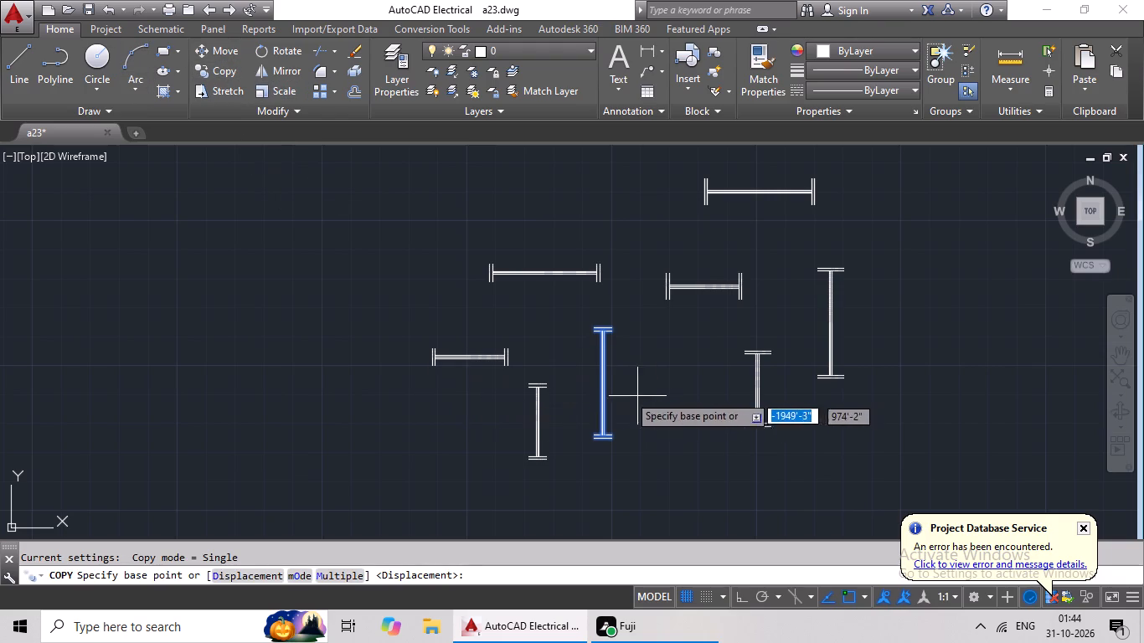
scroll(626, 394, "up", 4)
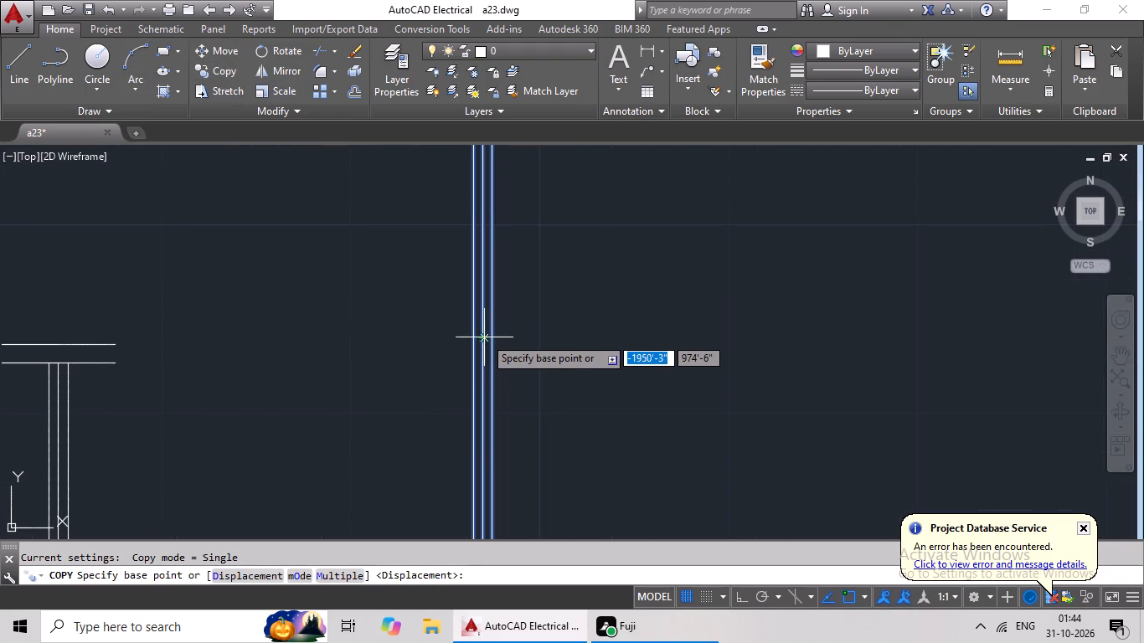
left_click(484, 337)
scroll(271, 409, "down", 4)
middle_click_drag(264, 412, 549, 342)
scroll(214, 400, "down", 1)
middle_click_drag(195, 405, 500, 322)
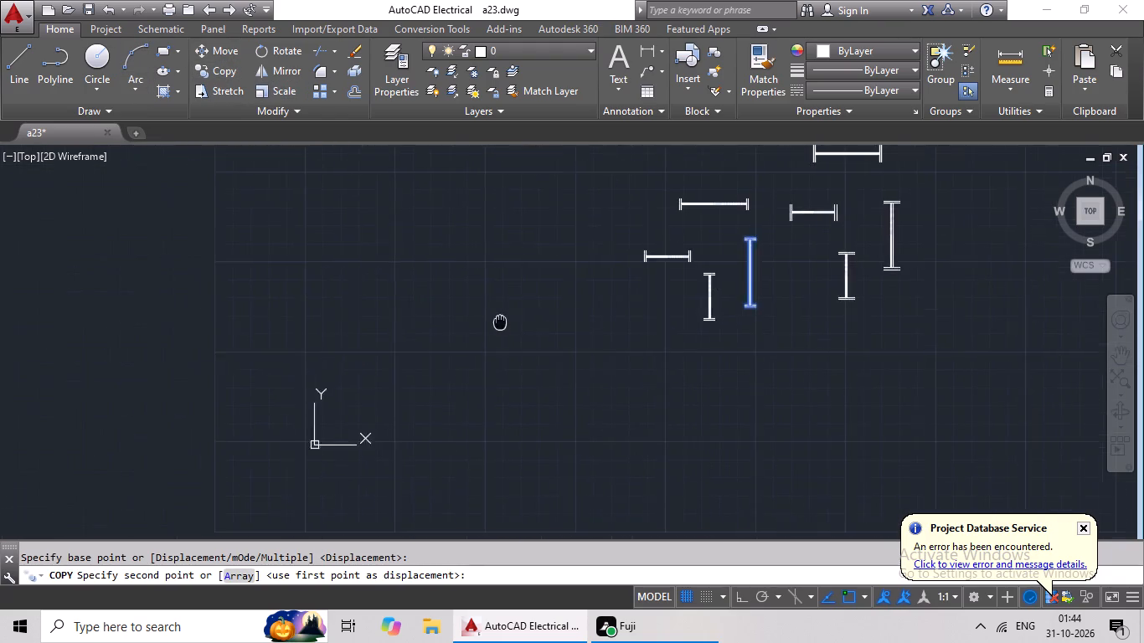
scroll(180, 407, "down", 1)
middle_click_drag(165, 416, 456, 305)
middle_click_drag(135, 364, 396, 290)
middle_click_drag(322, 392, 451, 332)
middle_click_drag(415, 406, 435, 386)
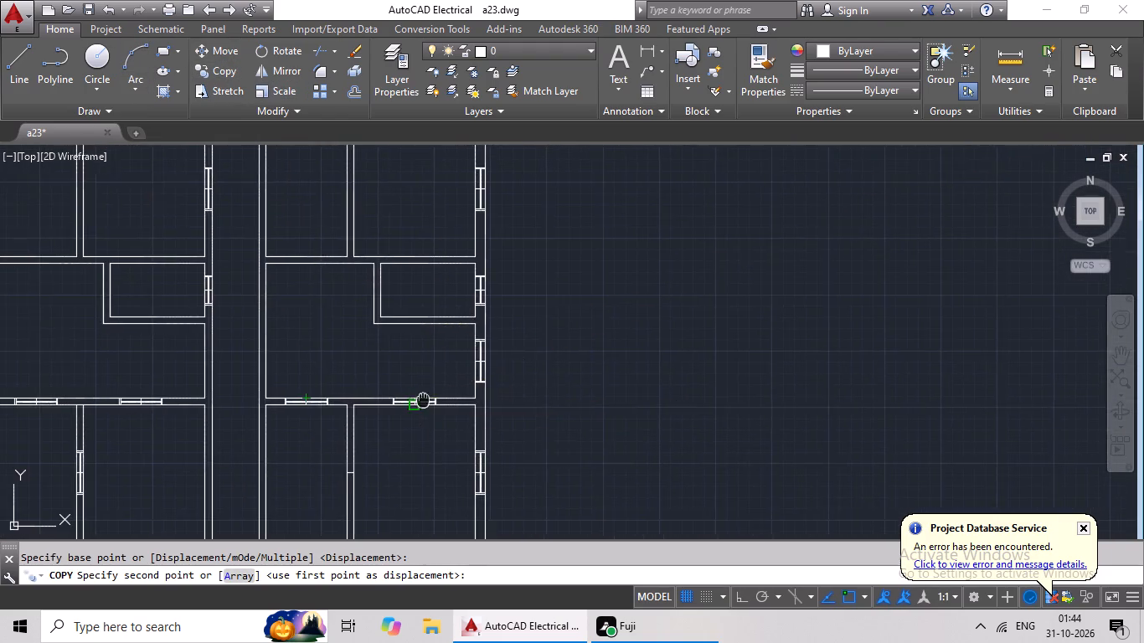
middle_click_drag(435, 386, 488, 311)
scroll(419, 397, "up", 5)
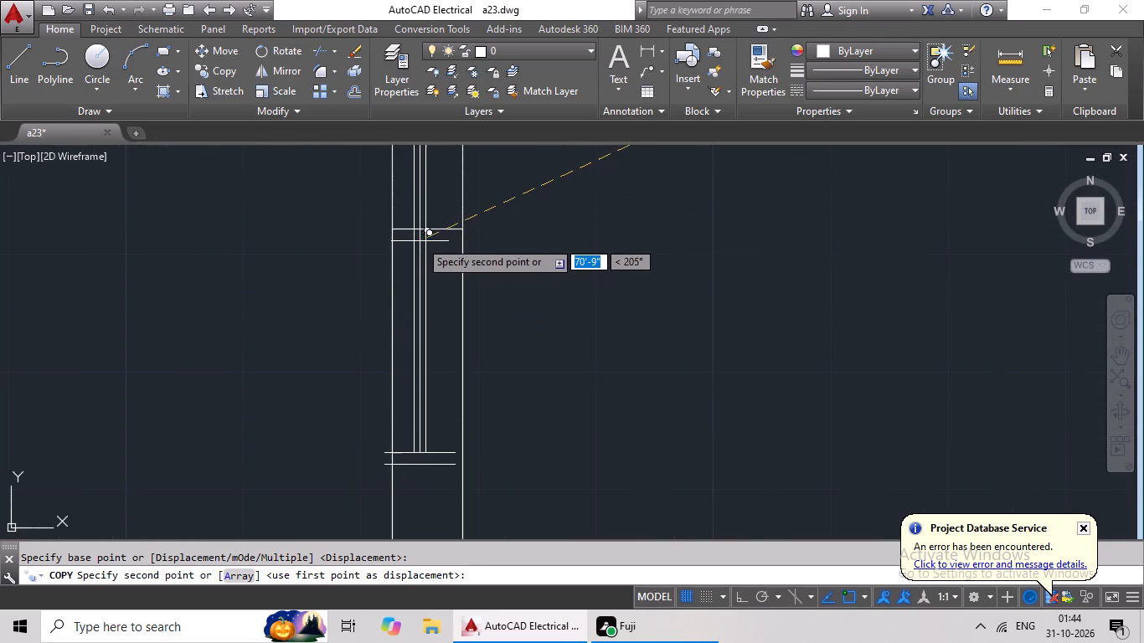
left_click(425, 229)
Copy the short vertical window symbol with wide ends to the right outer wall of the right unit's third-row toilet, using midpoints.
scroll(636, 272, "down", 4)
middle_click_drag(672, 306, 572, 309)
scroll(635, 307, "down", 1)
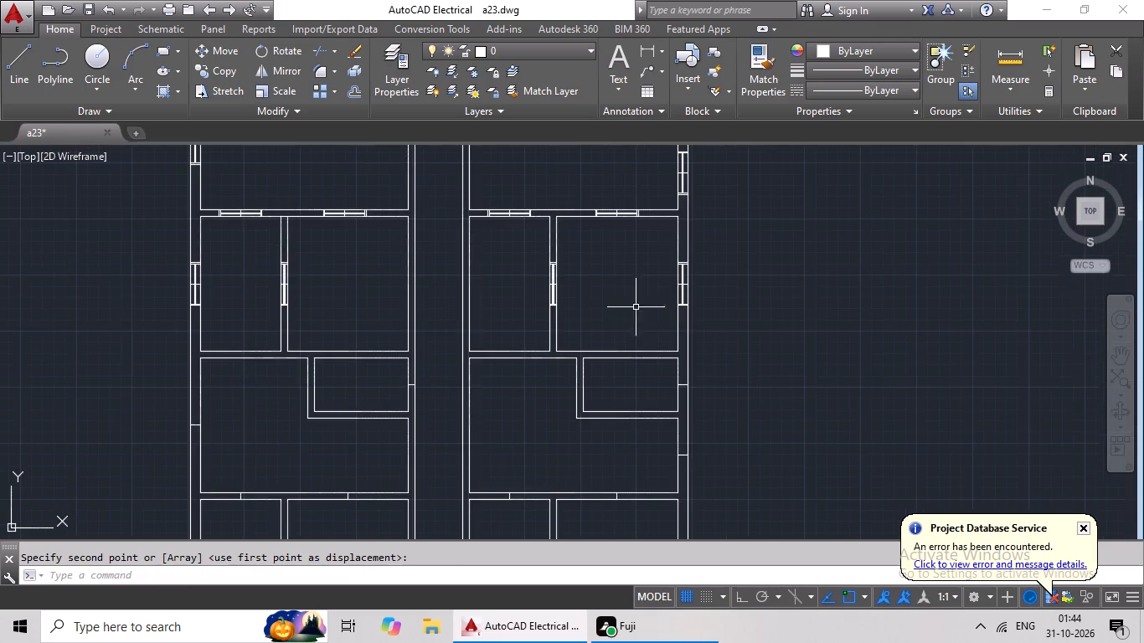
middle_click_drag(653, 329, 552, 346)
scroll(719, 339, "down", 1)
middle_click_drag(733, 363, 594, 413)
scroll(641, 371, "down", 2)
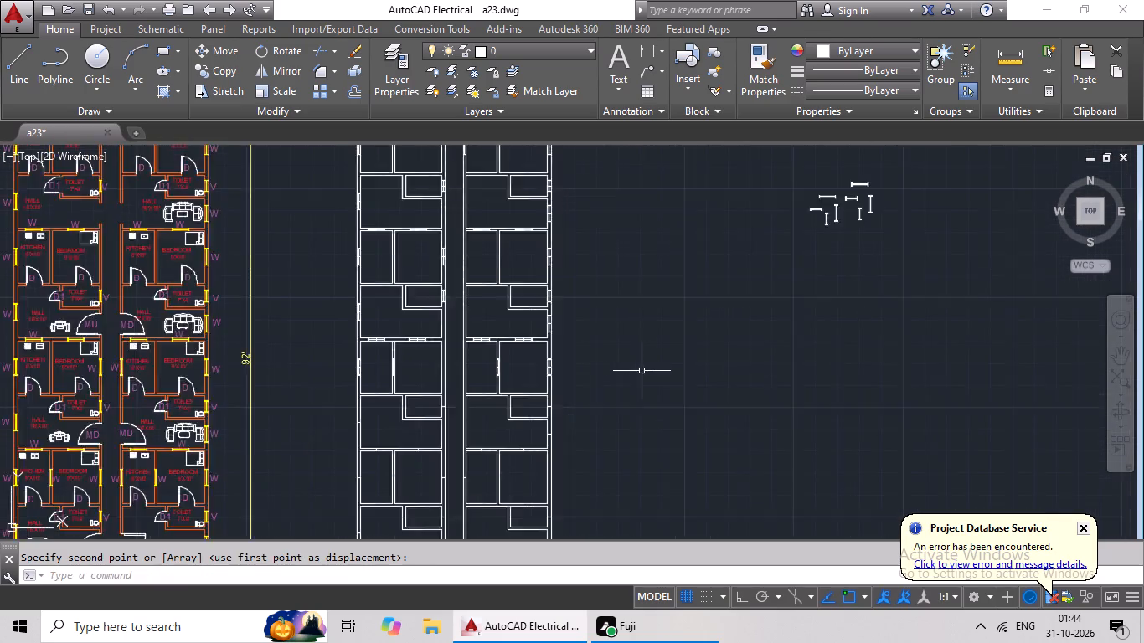
middle_click_drag(709, 365, 625, 402)
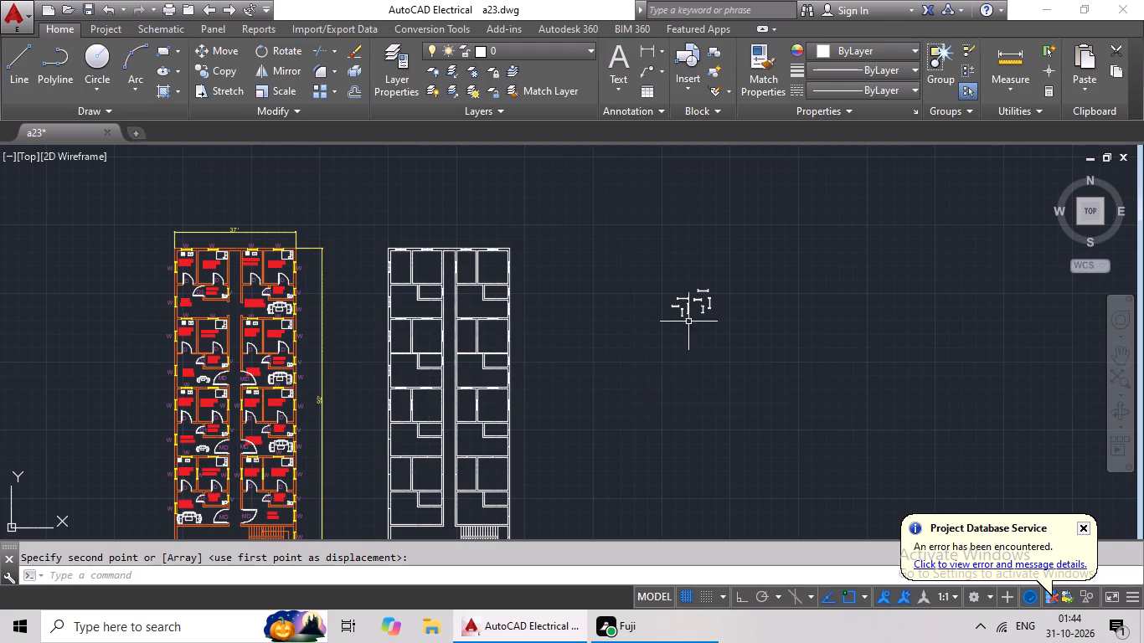
middle_click_drag(580, 466, 618, 375)
scroll(532, 323, "up", 4)
scroll(667, 314, "down", 1)
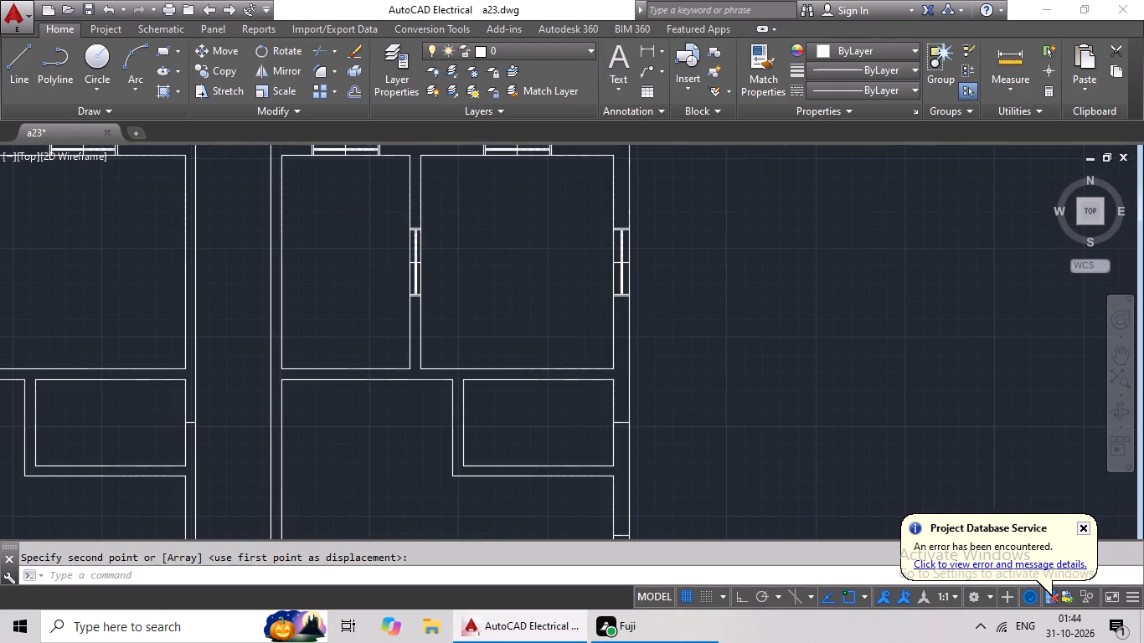
middle_click_drag(789, 315, 623, 351)
middle_click_drag(772, 305, 568, 399)
scroll(716, 302, "down", 2)
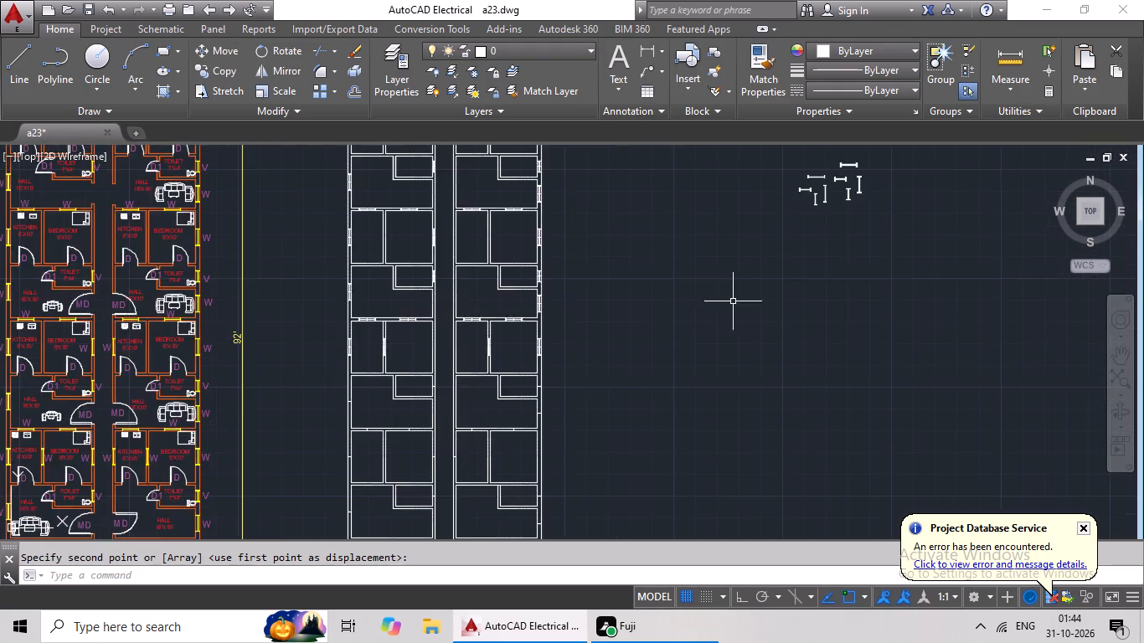
middle_click_drag(731, 303, 549, 422)
scroll(643, 296, "up", 5)
middle_click_drag(842, 408, 575, 305)
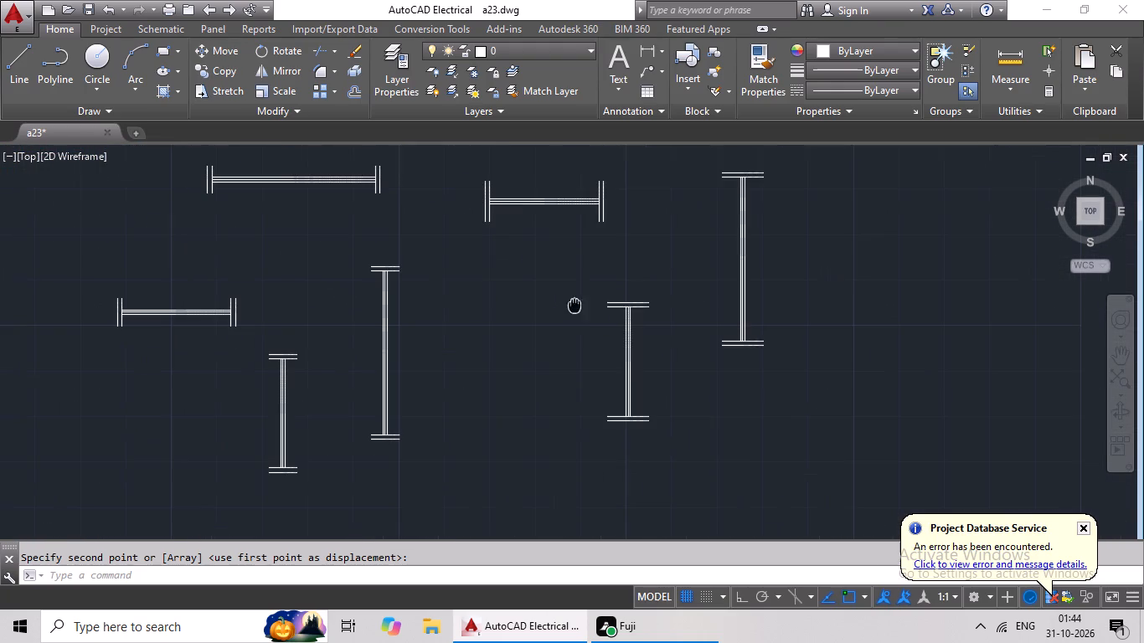
left_click_drag(649, 280, 686, 435)
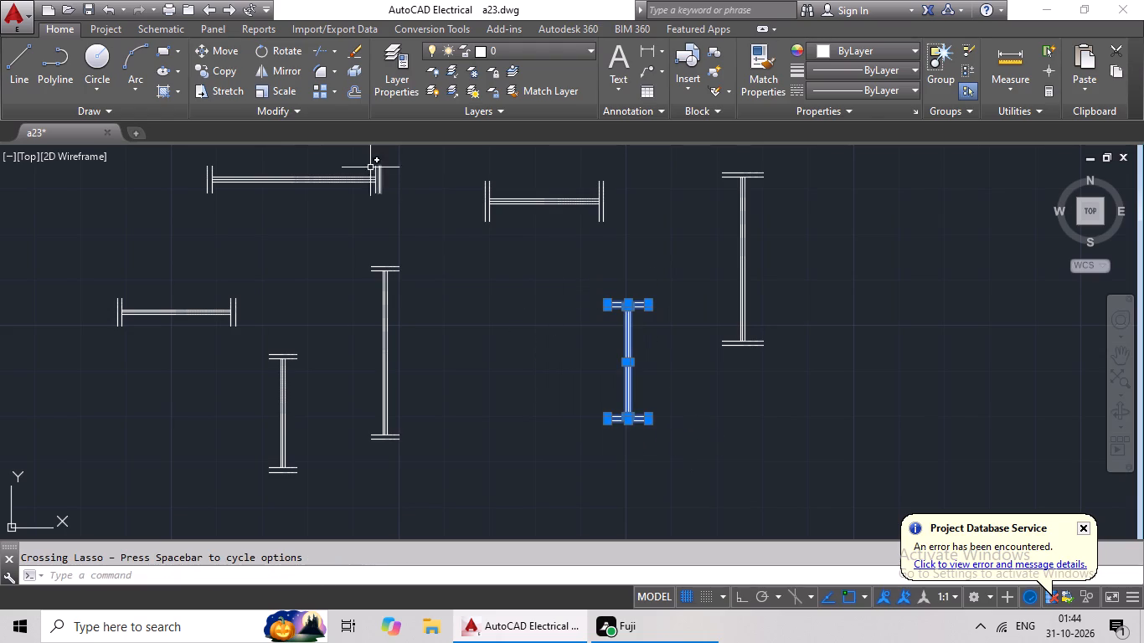
left_click(200, 67)
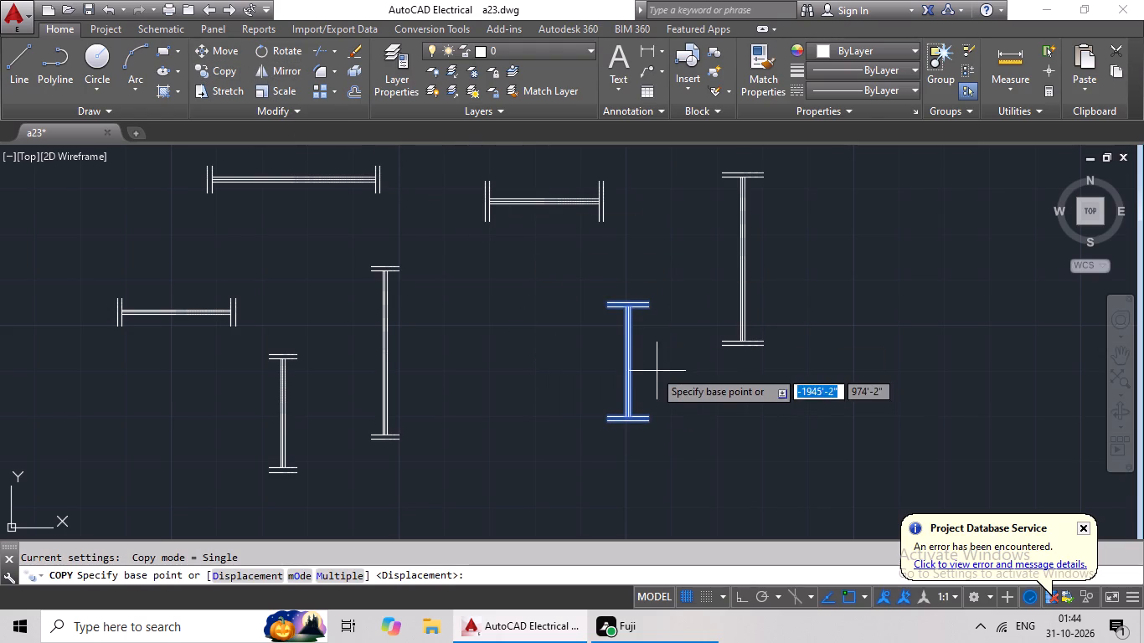
scroll(650, 368, "up", 3)
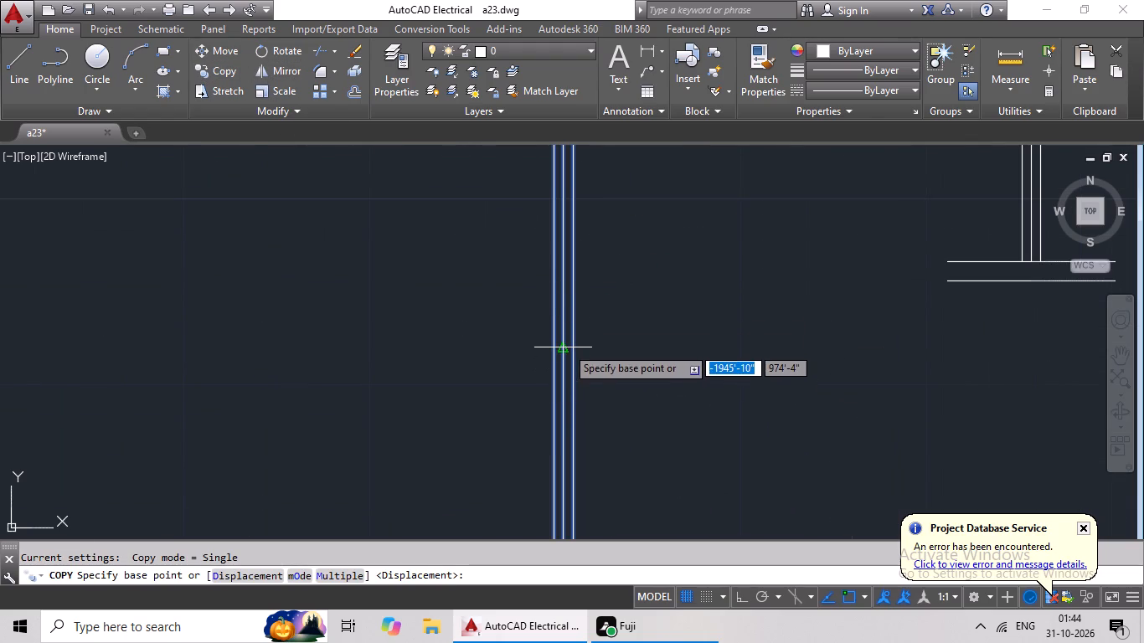
left_click(566, 346)
scroll(287, 404, "down", 4)
middle_click_drag(199, 440, 486, 300)
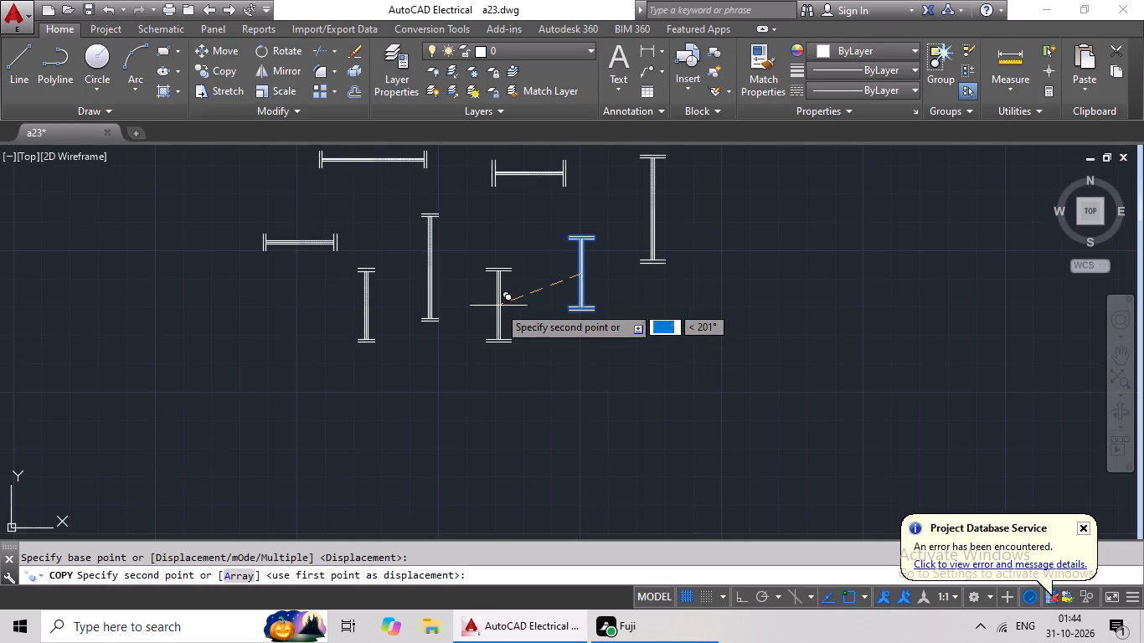
scroll(492, 327, "down", 1)
middle_click_drag(487, 337, 618, 252)
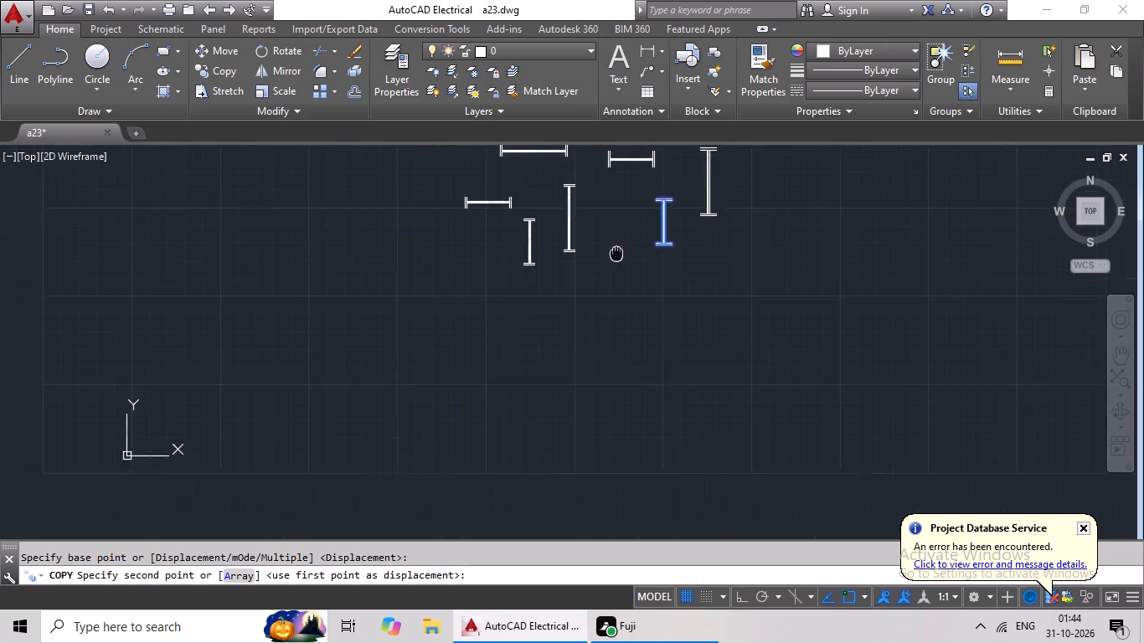
middle_click_drag(618, 252, 623, 246)
middle_click_drag(565, 315, 626, 235)
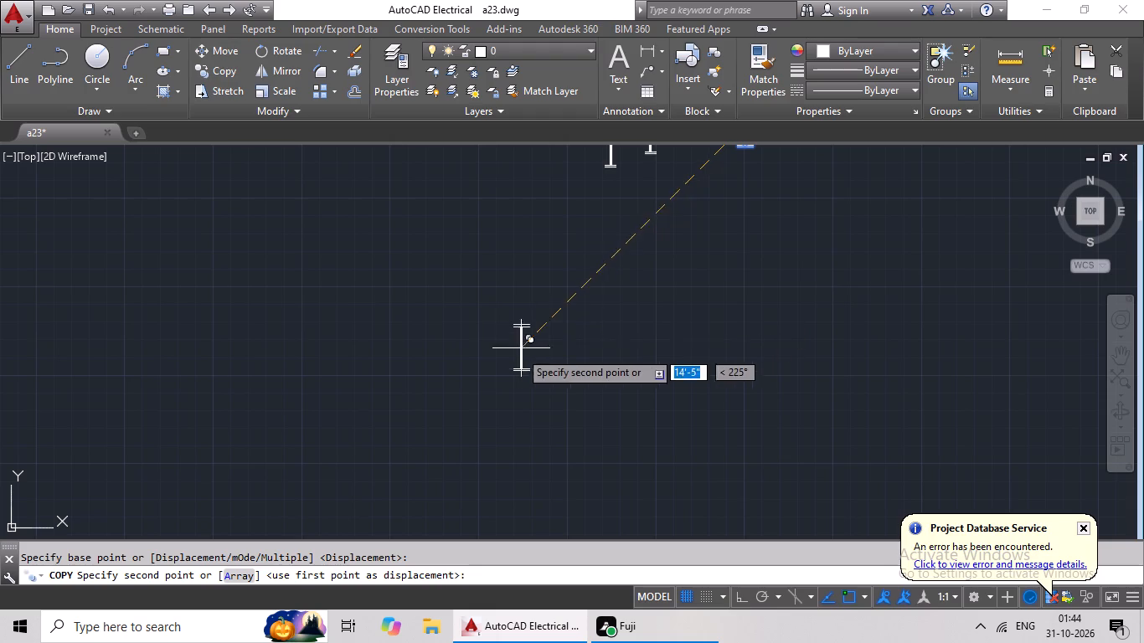
scroll(516, 355, "down", 2)
middle_click_drag(485, 361, 683, 233)
middle_click_drag(500, 373, 590, 289)
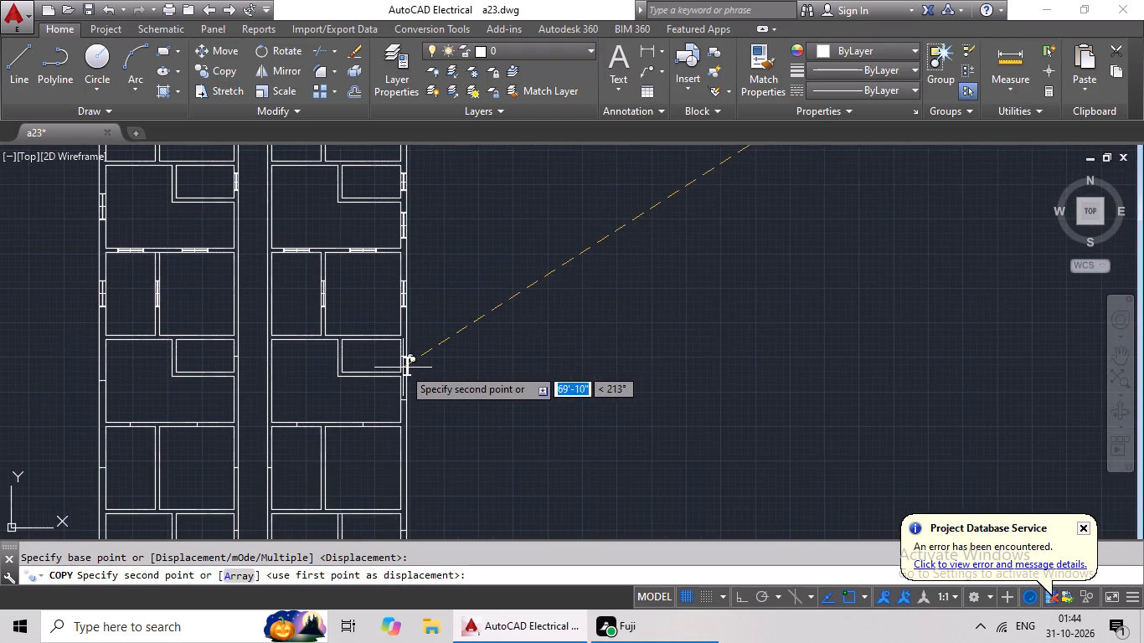
scroll(399, 368, "up", 4)
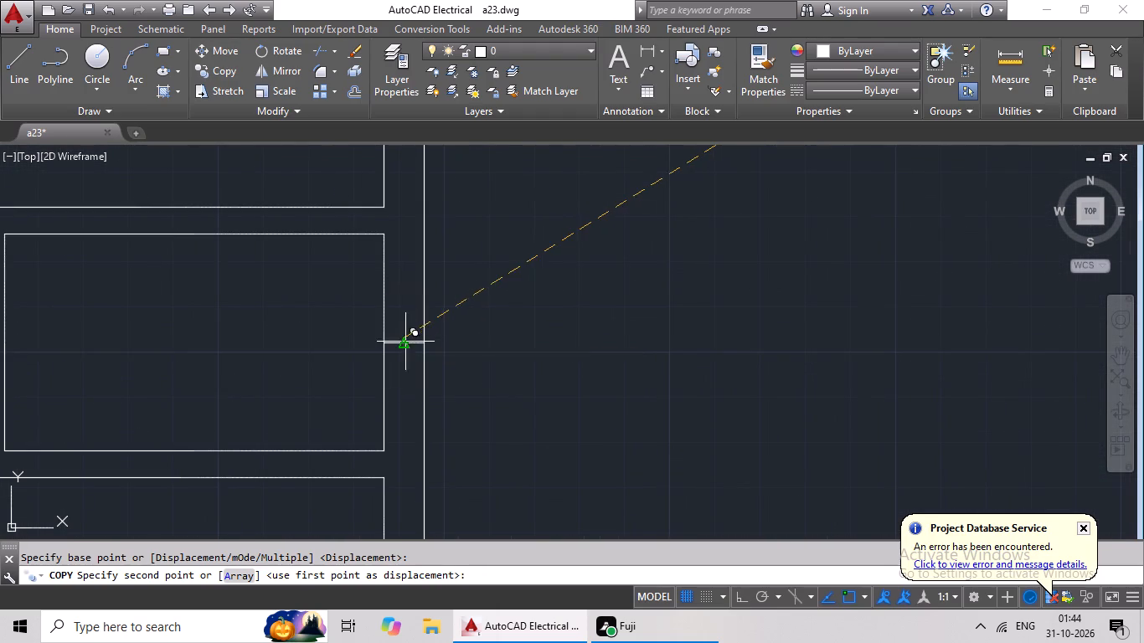
left_click(402, 347)
Copy the short vertical window symbol with narrow ends to the corridor-side wall of the left unit's third-row toilet, using midpoints.
scroll(535, 307, "down", 4)
middle_click_drag(614, 301, 549, 327)
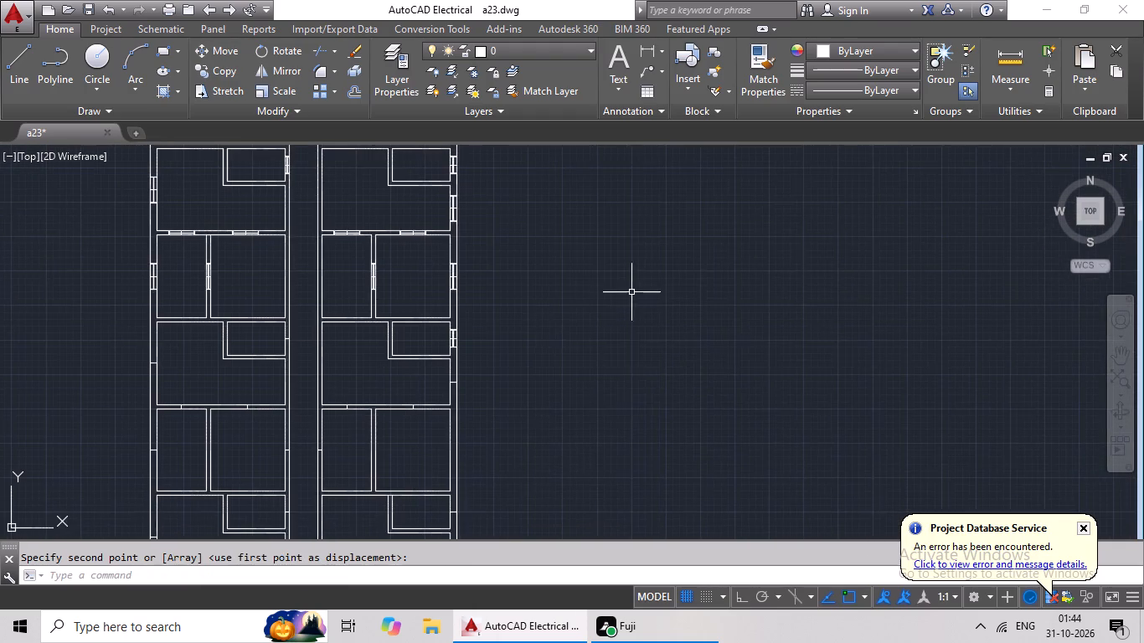
middle_click_drag(631, 292, 503, 357)
middle_click_drag(611, 267, 412, 420)
scroll(564, 262, "up", 5)
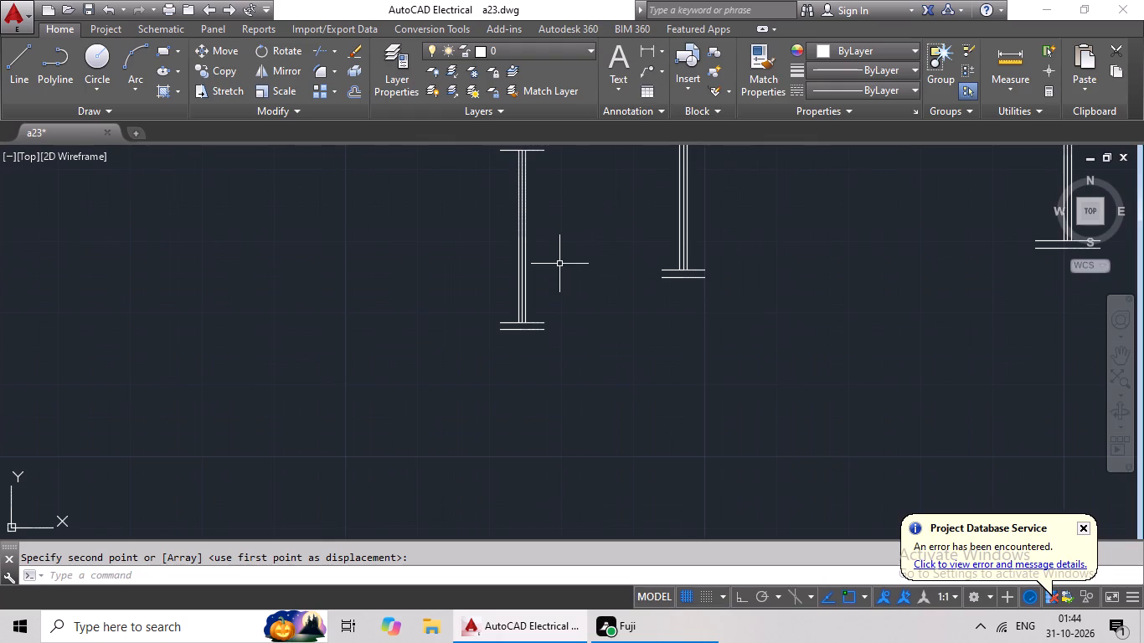
middle_click_drag(560, 291, 538, 356)
left_click_drag(551, 188, 528, 430)
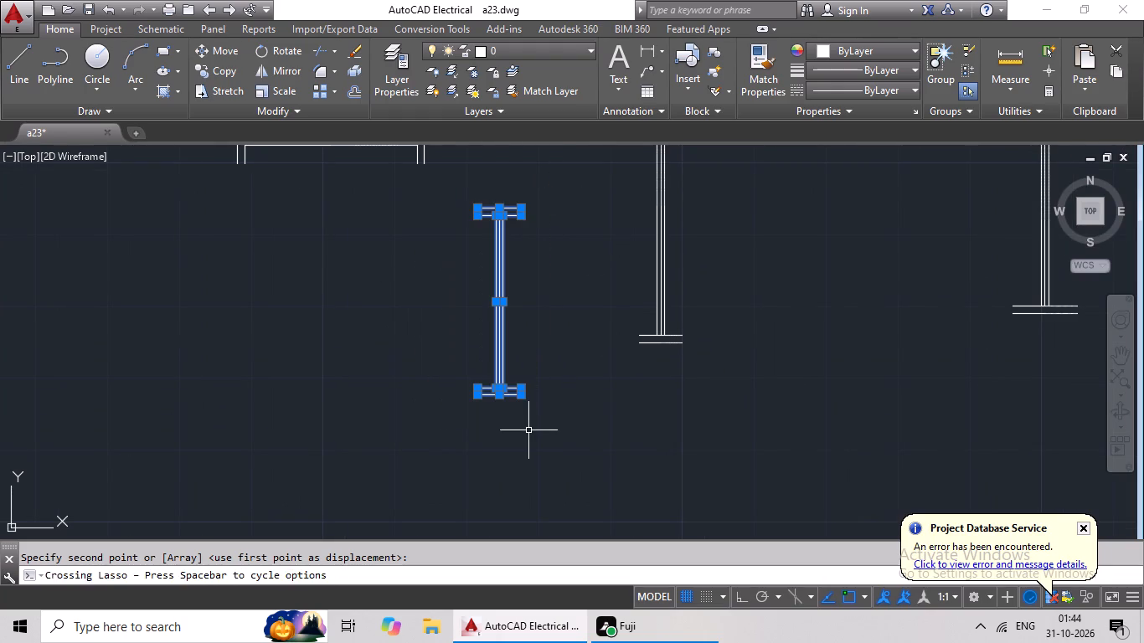
left_click(222, 71)
scroll(276, 147, "down", 1)
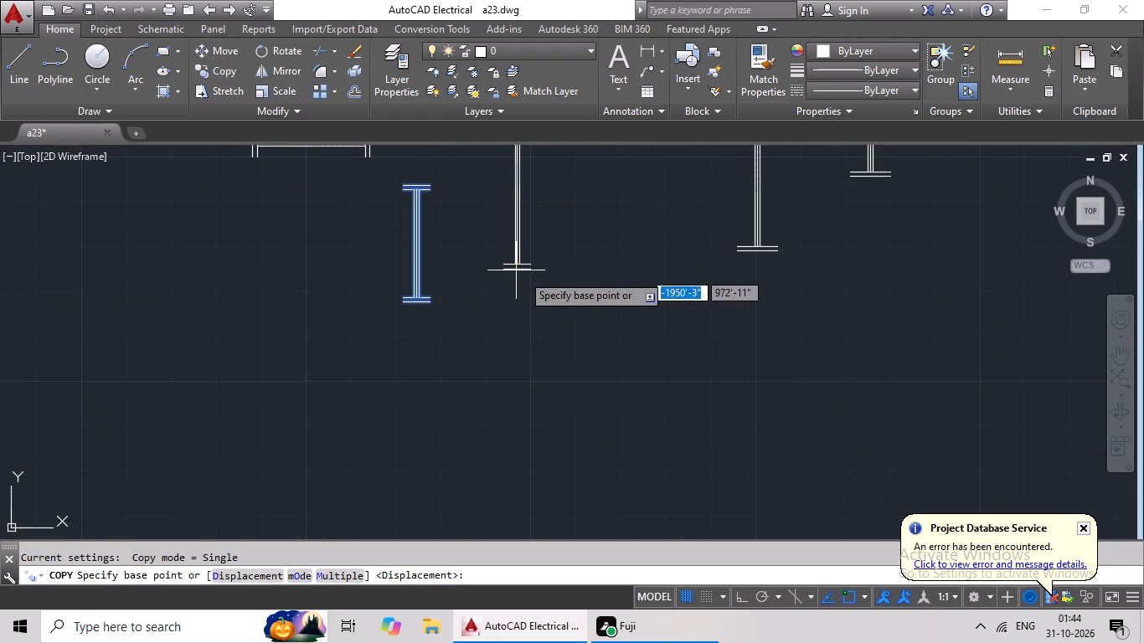
scroll(412, 230, "up", 3)
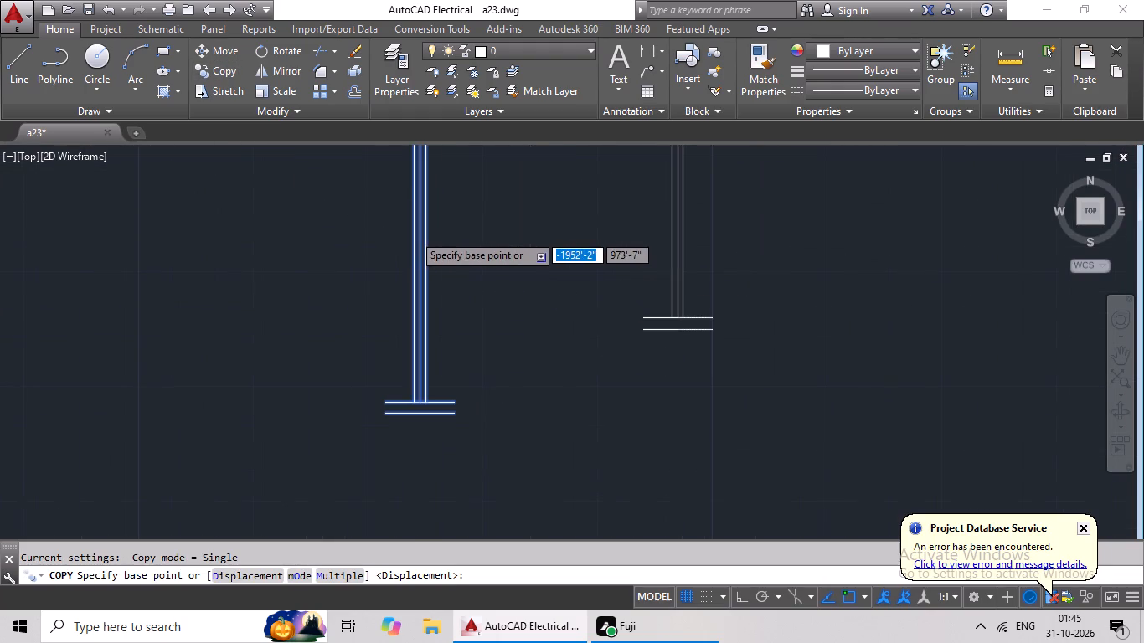
scroll(413, 234, "up", 2)
scroll(466, 247, "down", 3)
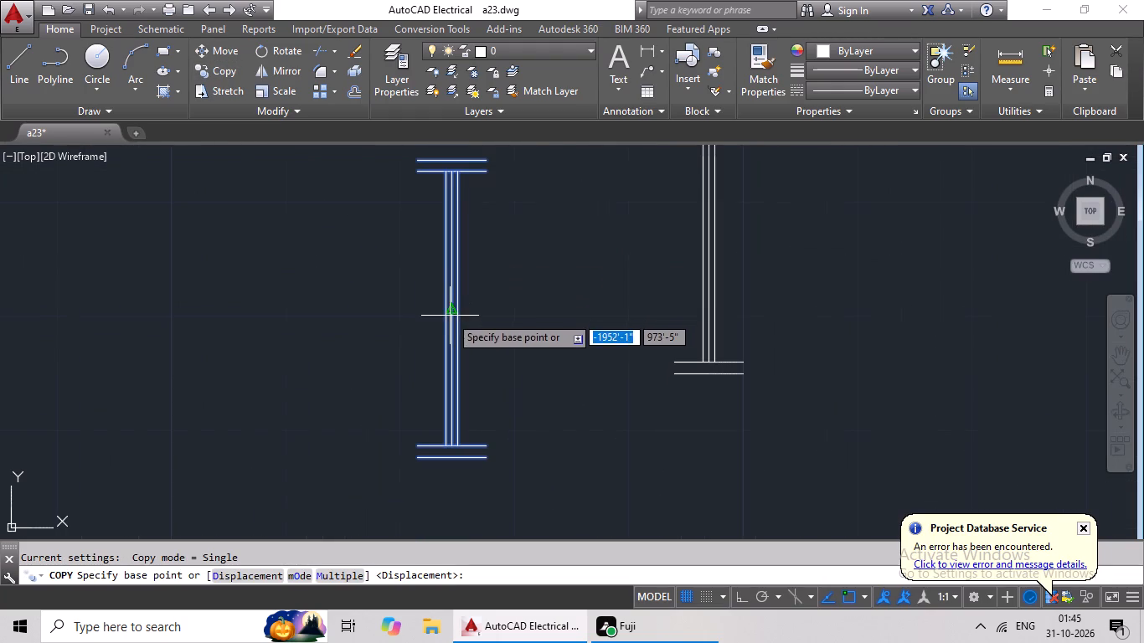
left_click(452, 308)
scroll(108, 447, "down", 1)
middle_click_drag(108, 447, 357, 301)
scroll(356, 319, "down", 3)
middle_click_drag(271, 406, 466, 288)
middle_click_drag(328, 390, 572, 238)
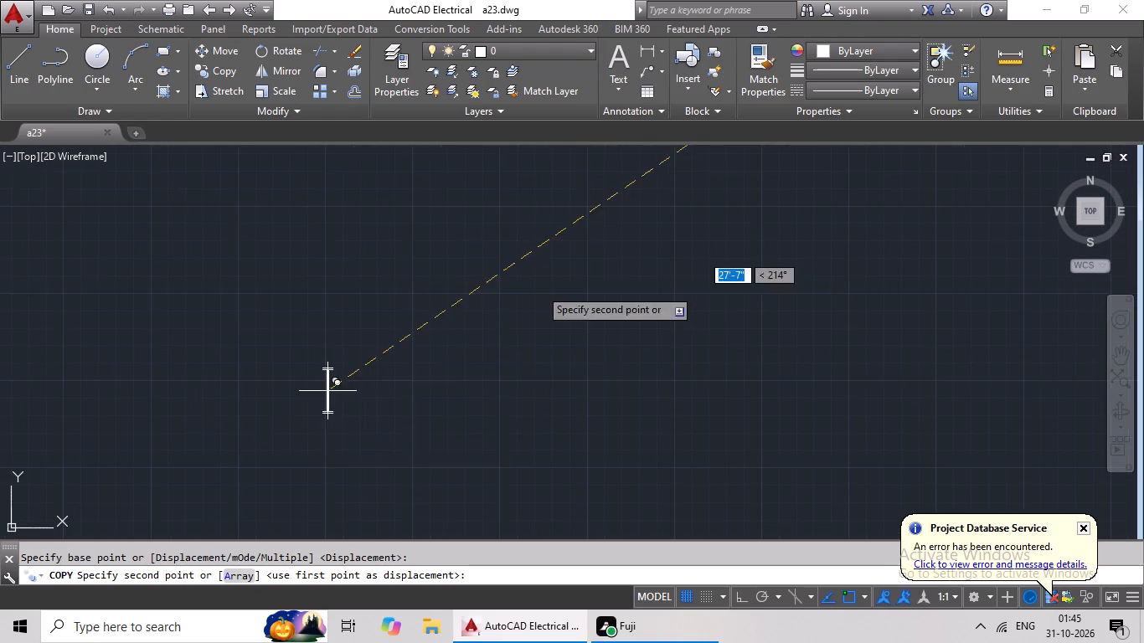
scroll(300, 411, "down", 3)
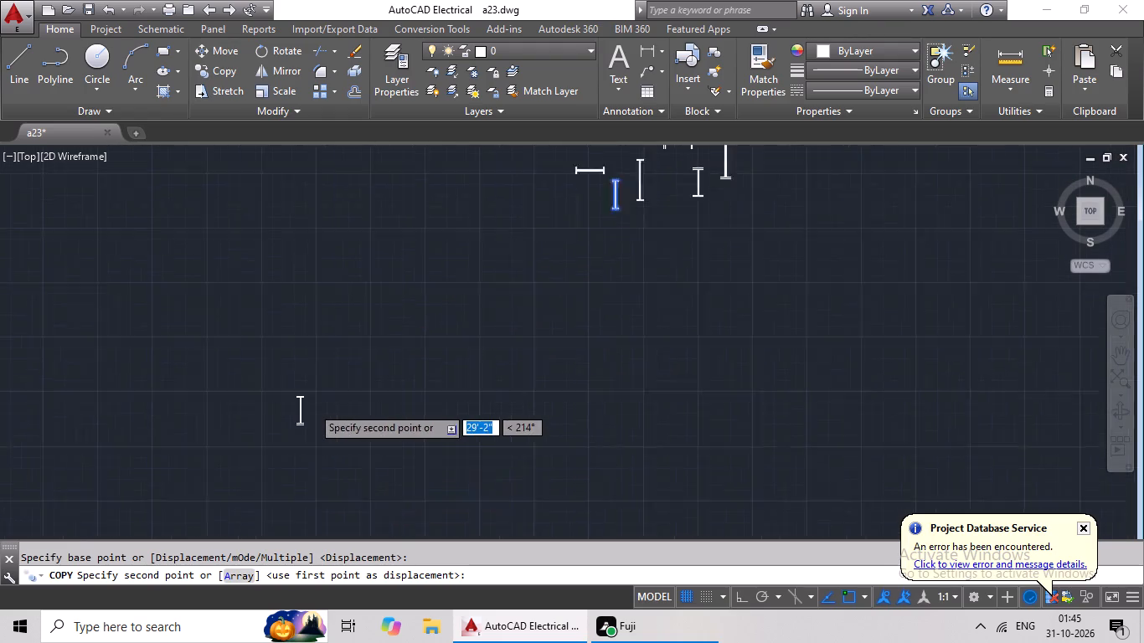
middle_click_drag(312, 407, 499, 332)
middle_click_drag(387, 390, 565, 325)
scroll(415, 369, "up", 3)
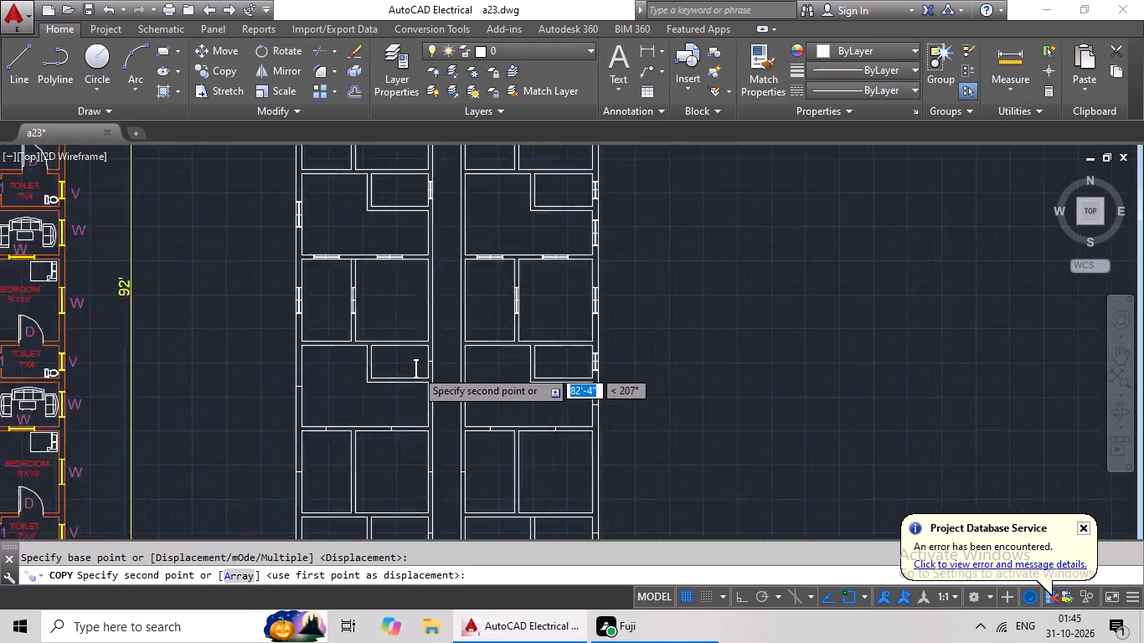
scroll(415, 369, "up", 1)
left_click(474, 343)
Copy the tall vertical window symbol with wide ends to the right outer wall of the right unit's third-row hall, using midpoints.
scroll(554, 341, "down", 2)
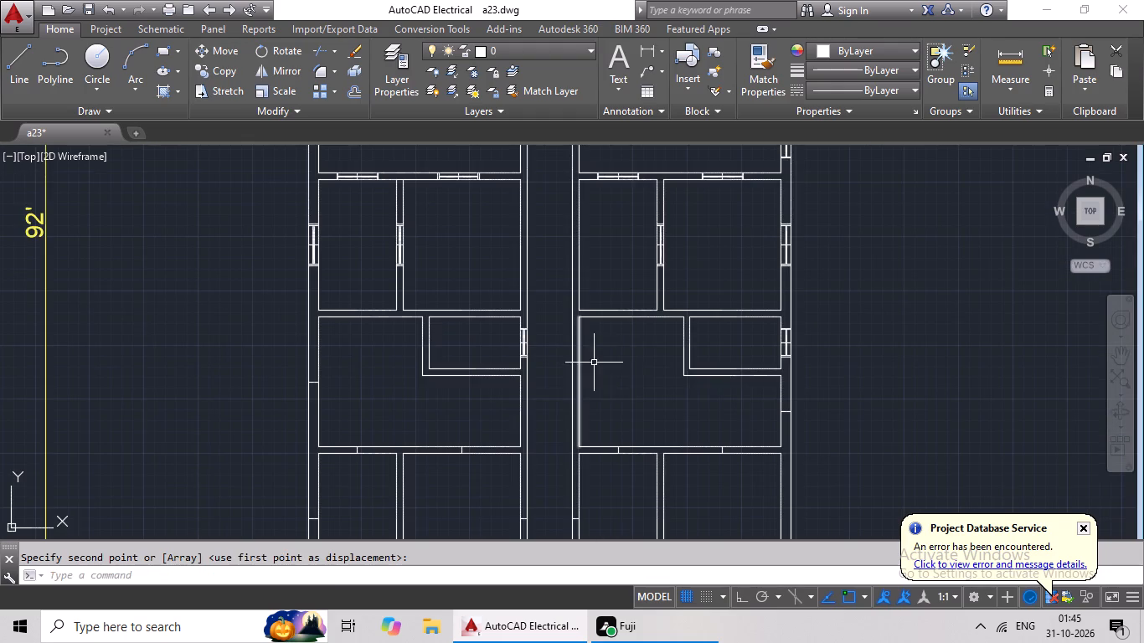
middle_click_drag(688, 371, 523, 371)
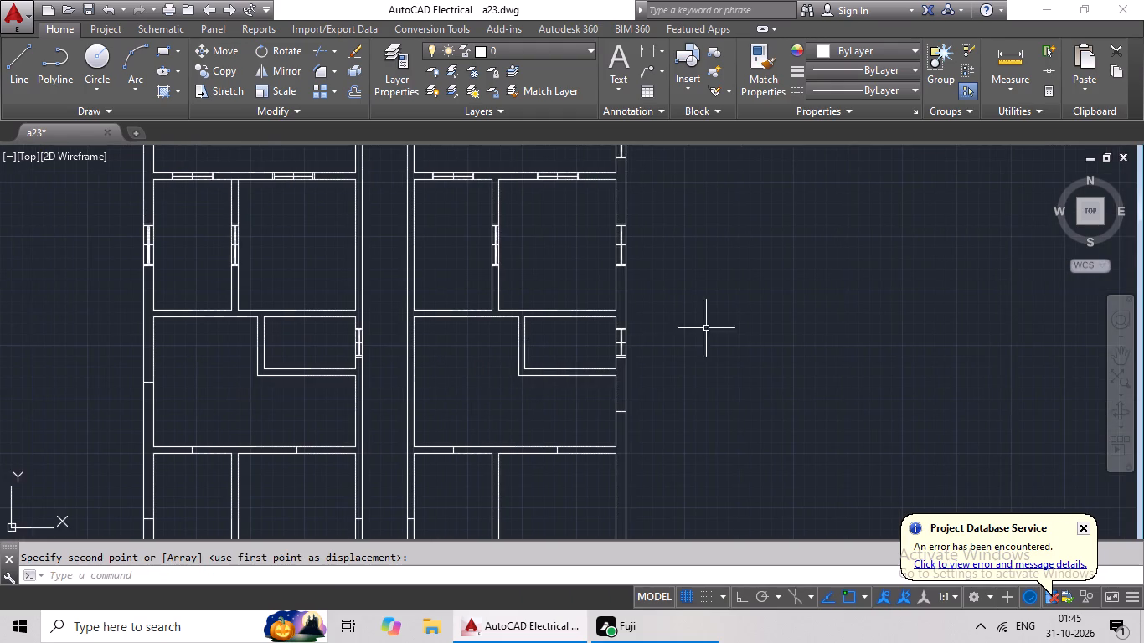
scroll(711, 327, "down", 1)
middle_click_drag(744, 319, 440, 410)
scroll(600, 319, "down", 3)
middle_click_drag(626, 310, 546, 402)
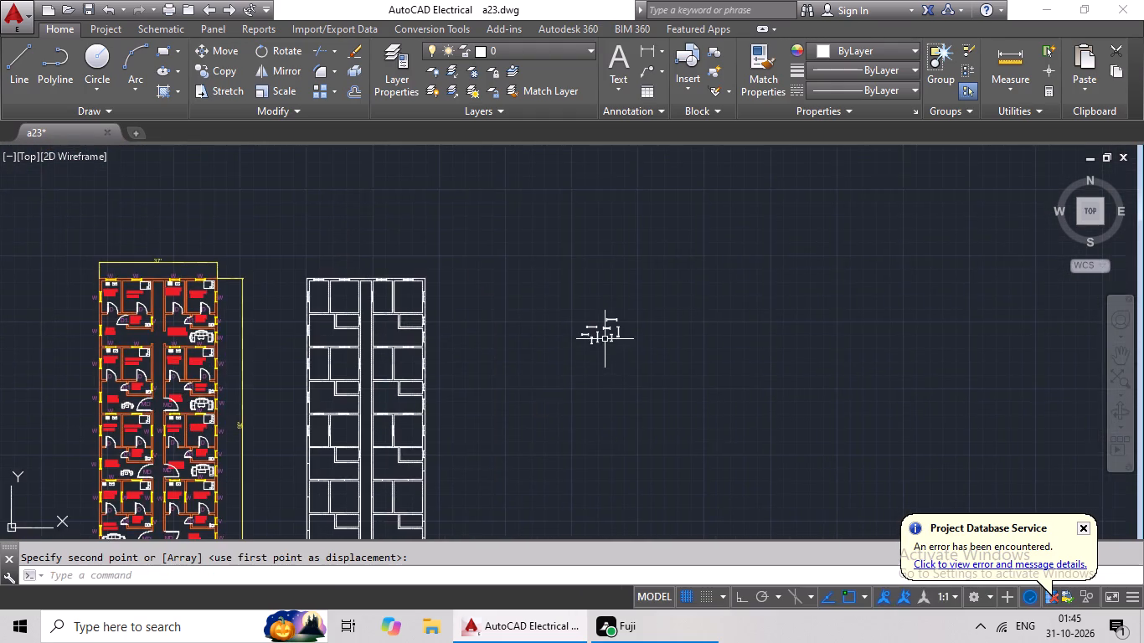
scroll(605, 337, "up", 4)
scroll(717, 252, "up", 2)
left_click_drag(718, 254, 577, 314)
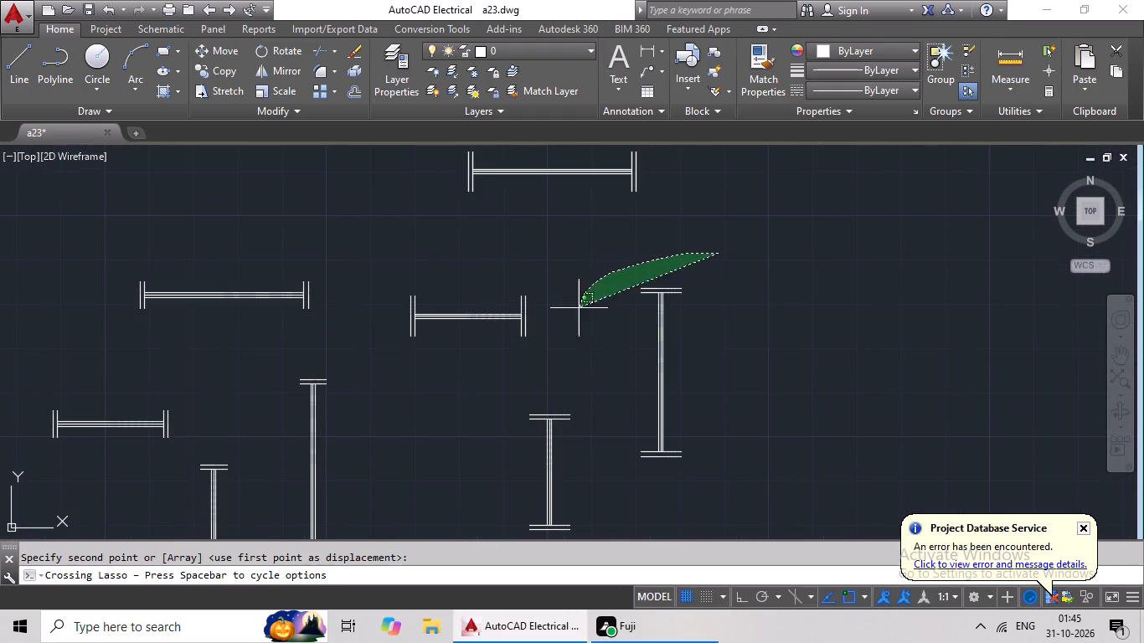
left_click_drag(577, 314, 783, 465)
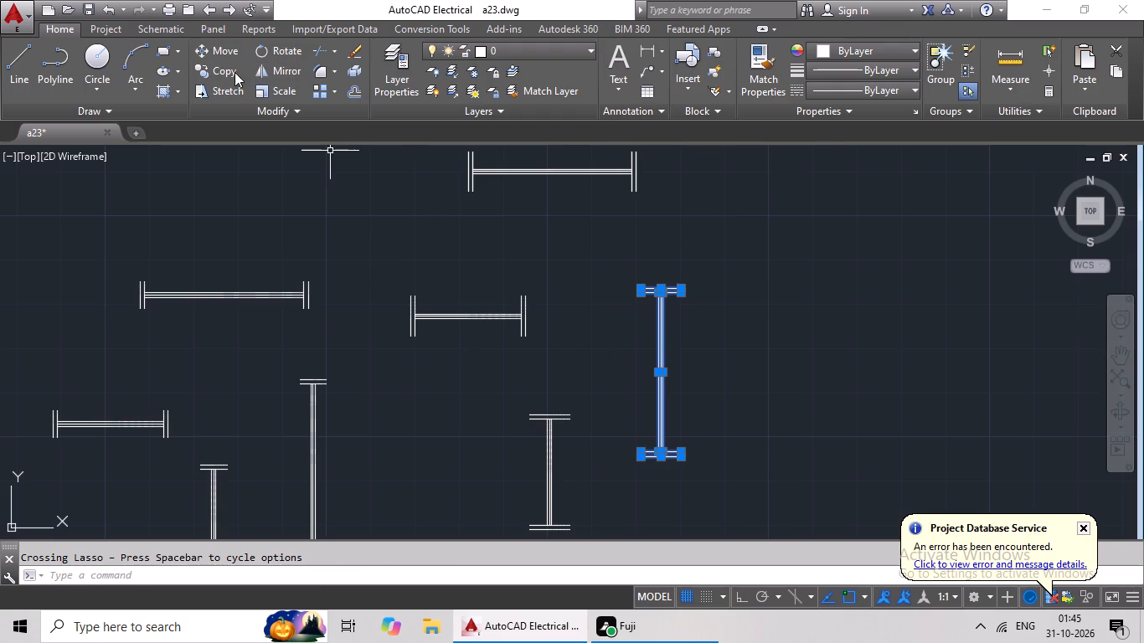
left_click(222, 69)
scroll(659, 383, "up", 3)
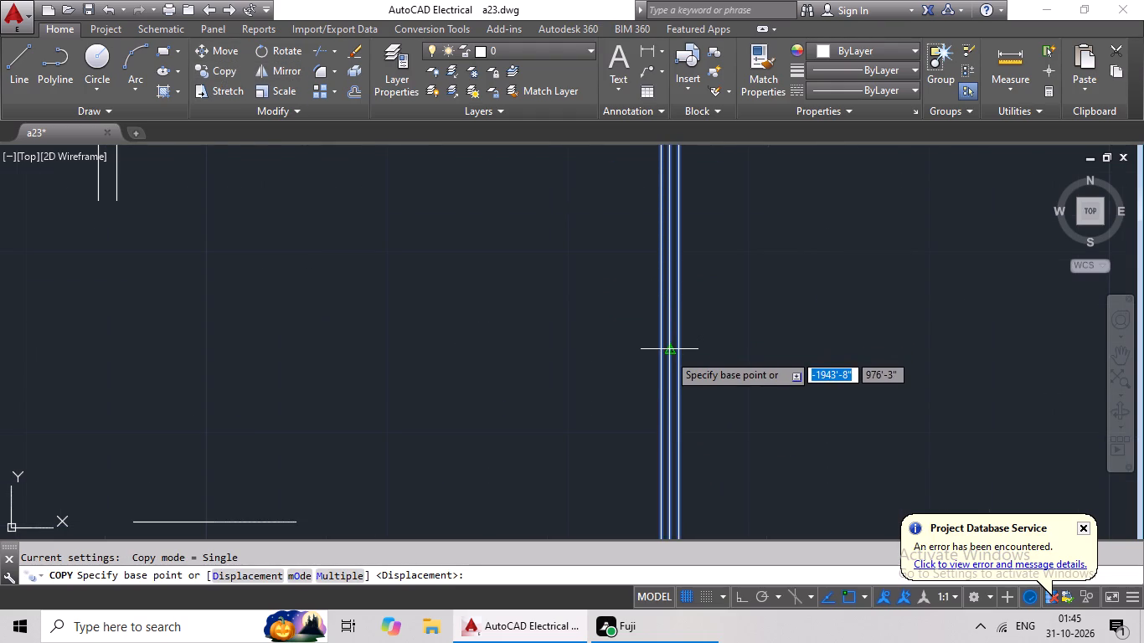
left_click_drag(668, 353, 615, 369)
scroll(291, 398, "down", 3)
middle_click_drag(284, 400, 486, 327)
scroll(591, 308, "down", 3)
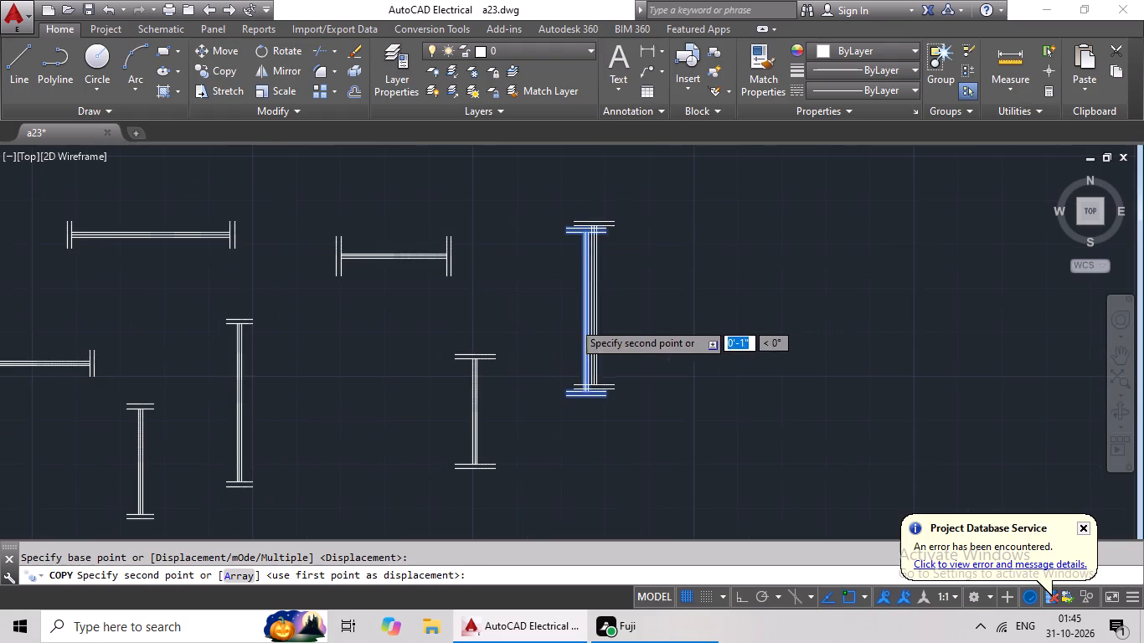
middle_click_drag(380, 396, 738, 237)
scroll(617, 263, "down", 2)
middle_click_drag(387, 337, 550, 191)
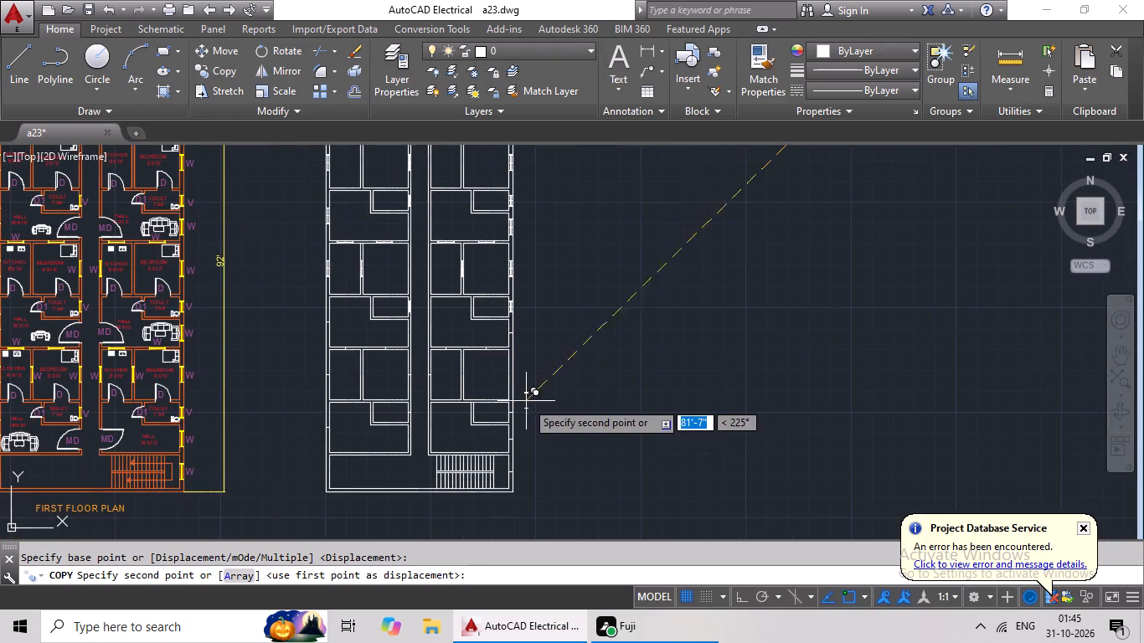
scroll(523, 435, "up", 3)
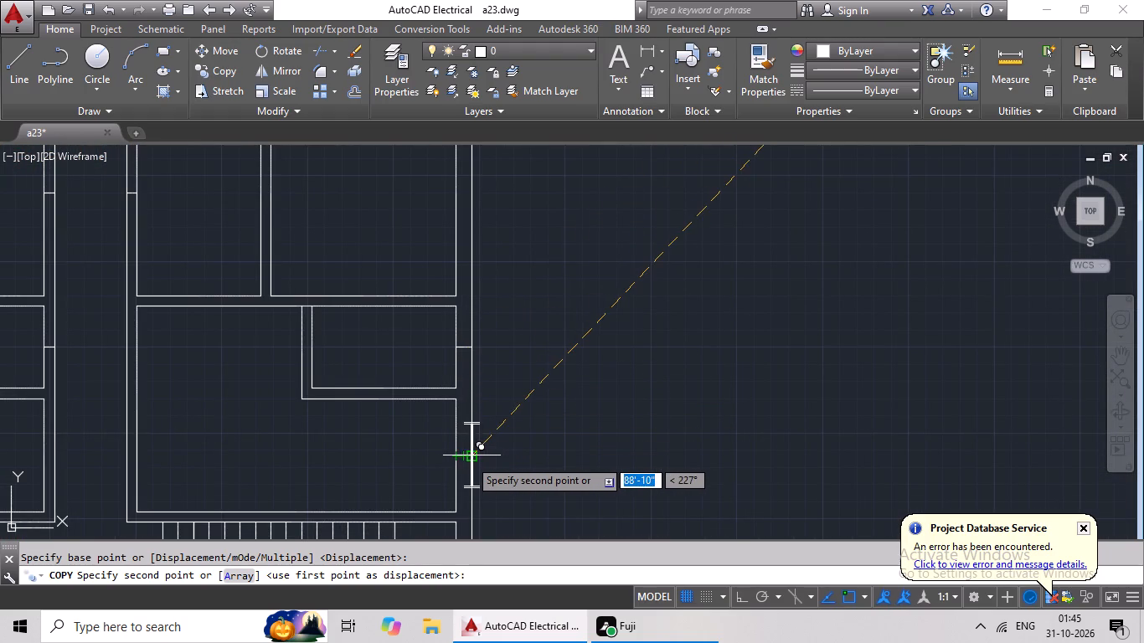
scroll(462, 463, "up", 3)
scroll(477, 409, "down", 3)
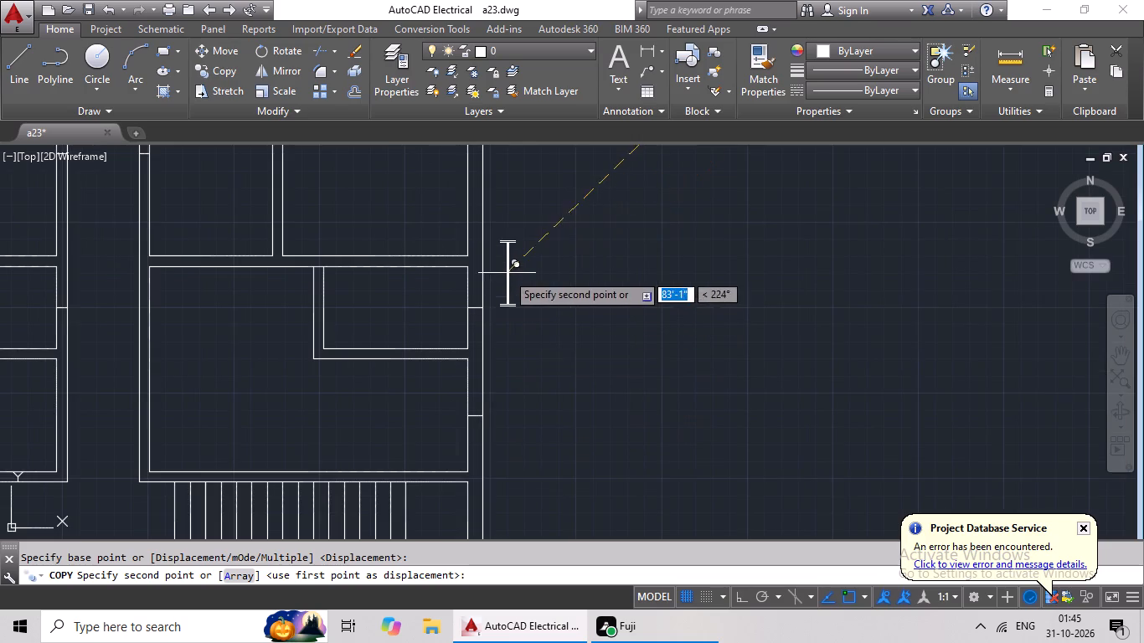
middle_click_drag(487, 282, 442, 433)
scroll(471, 333, "down", 2)
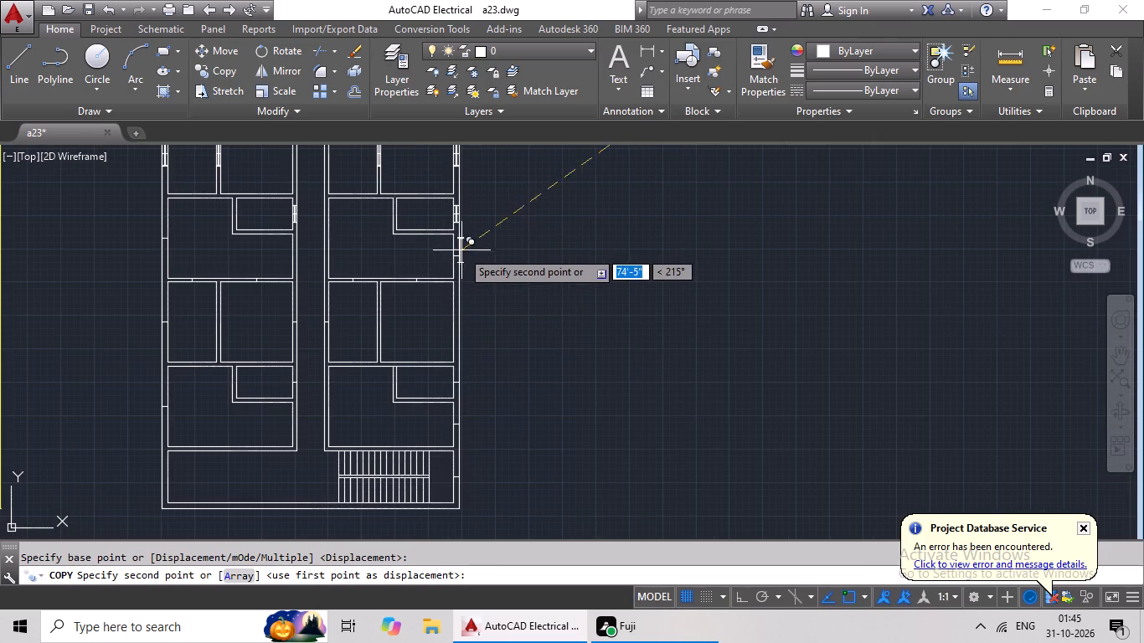
scroll(462, 251, "up", 4)
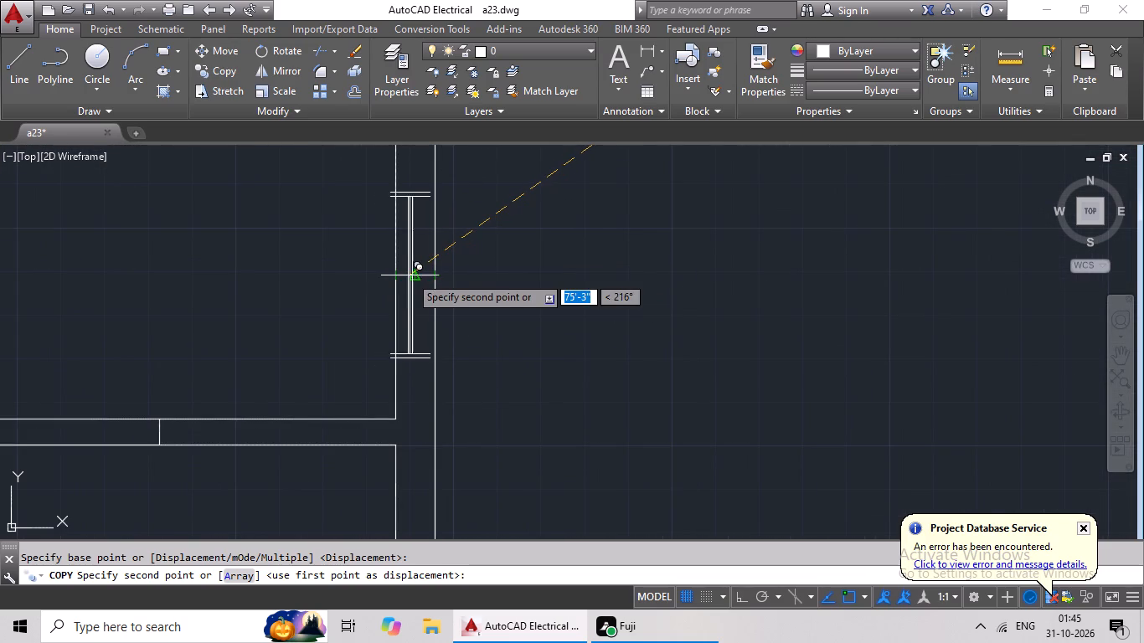
left_click(412, 275)
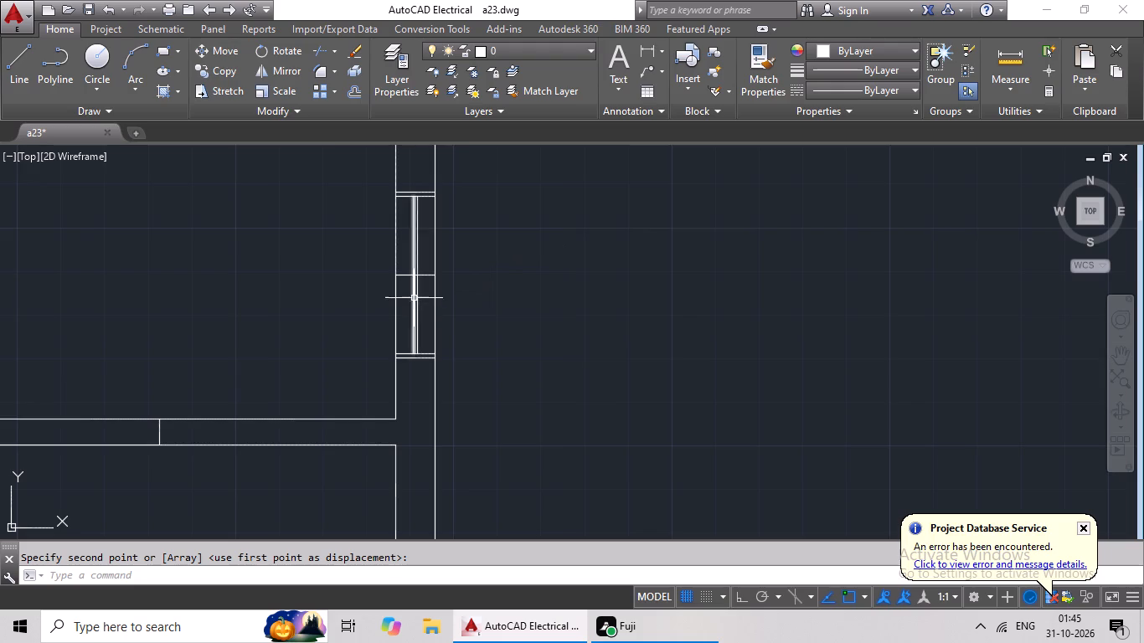
Copy the long horizontal window symbol with narrow ends onto the wall between the right unit's third-row hall and fourth-row bedroom, using midpoints.
scroll(415, 294, "up", 3)
scroll(513, 261, "down", 1)
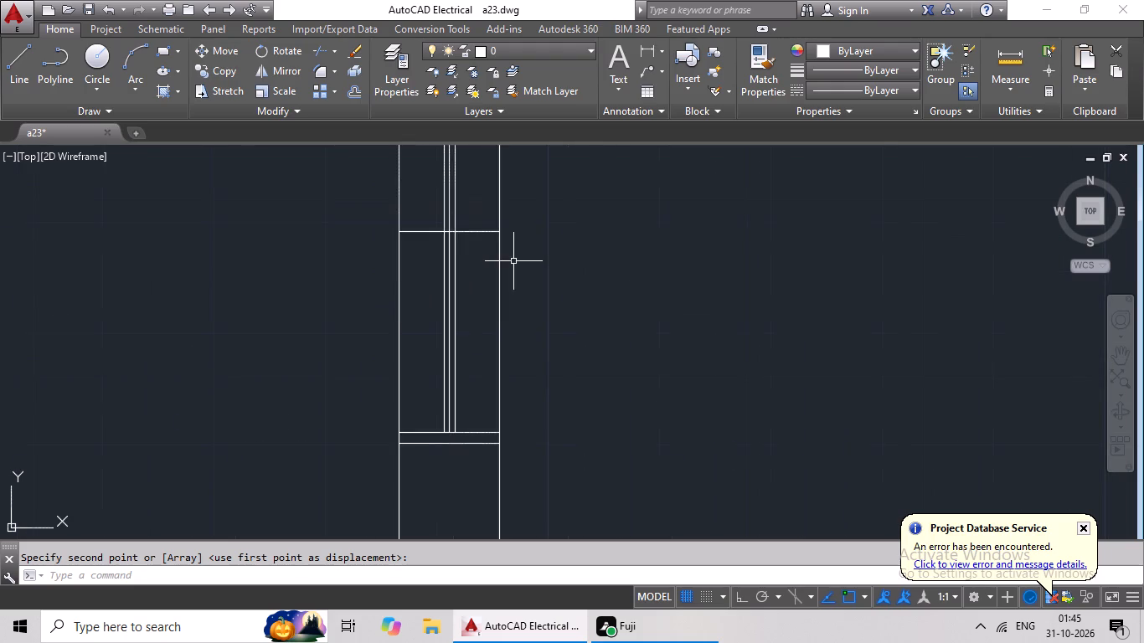
scroll(513, 261, "down", 3)
scroll(652, 270, "down", 1)
scroll(736, 273, "down", 1)
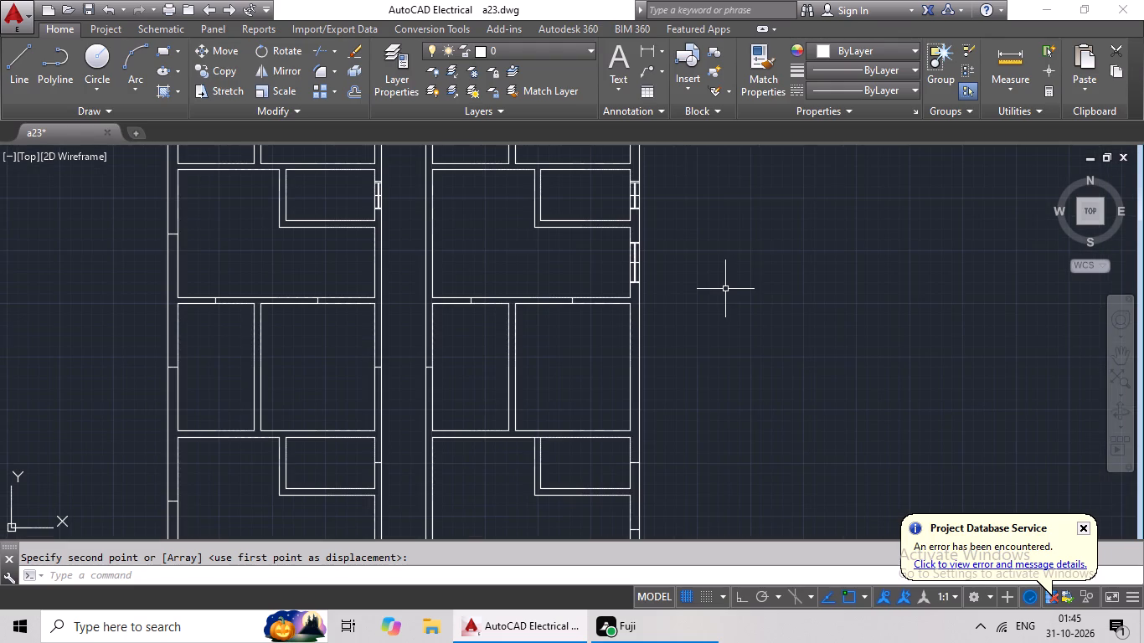
middle_click_drag(750, 265, 567, 318)
middle_click_drag(678, 286, 576, 342)
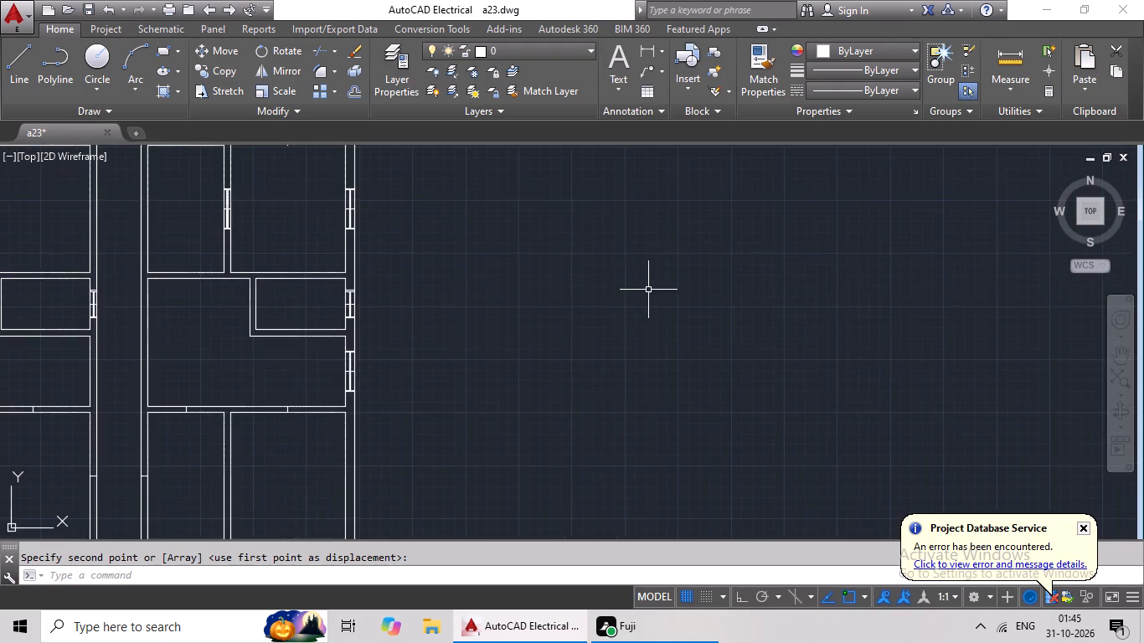
scroll(650, 290, "down", 3)
middle_click_drag(703, 284, 580, 337)
scroll(658, 206, "up", 3)
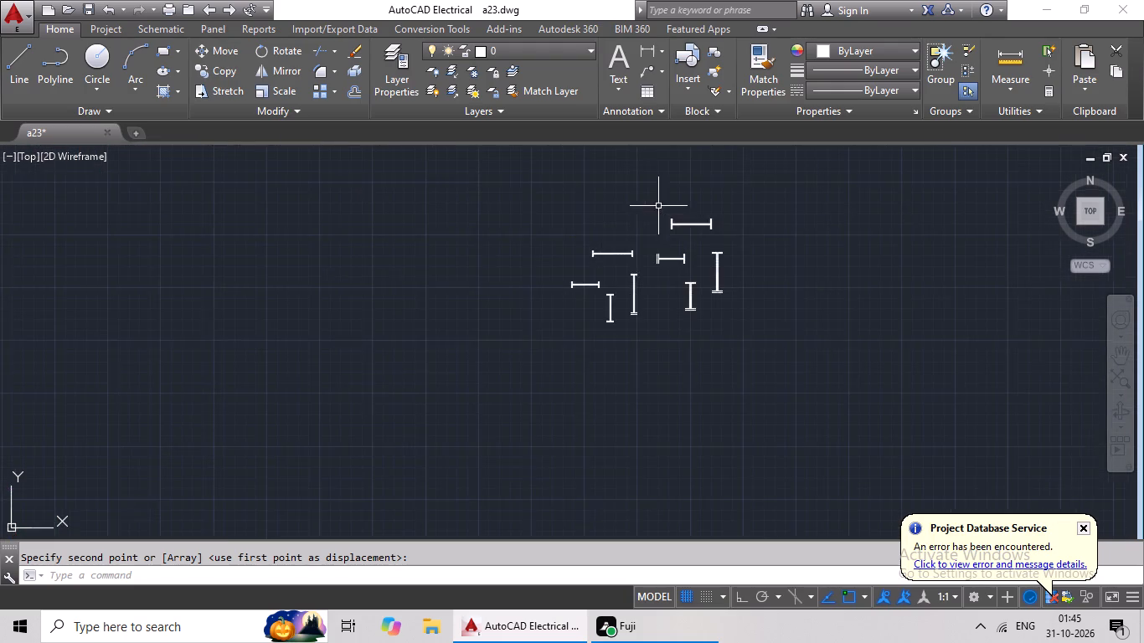
scroll(626, 244, "up", 4)
left_click_drag(626, 243, 422, 279)
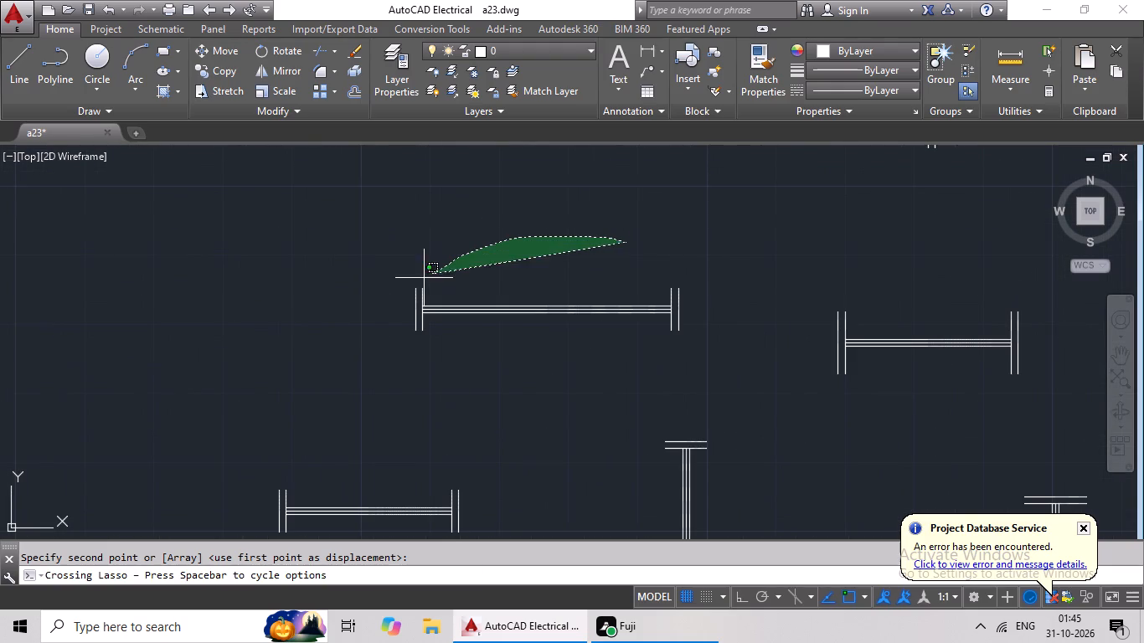
left_click_drag(422, 279, 740, 303)
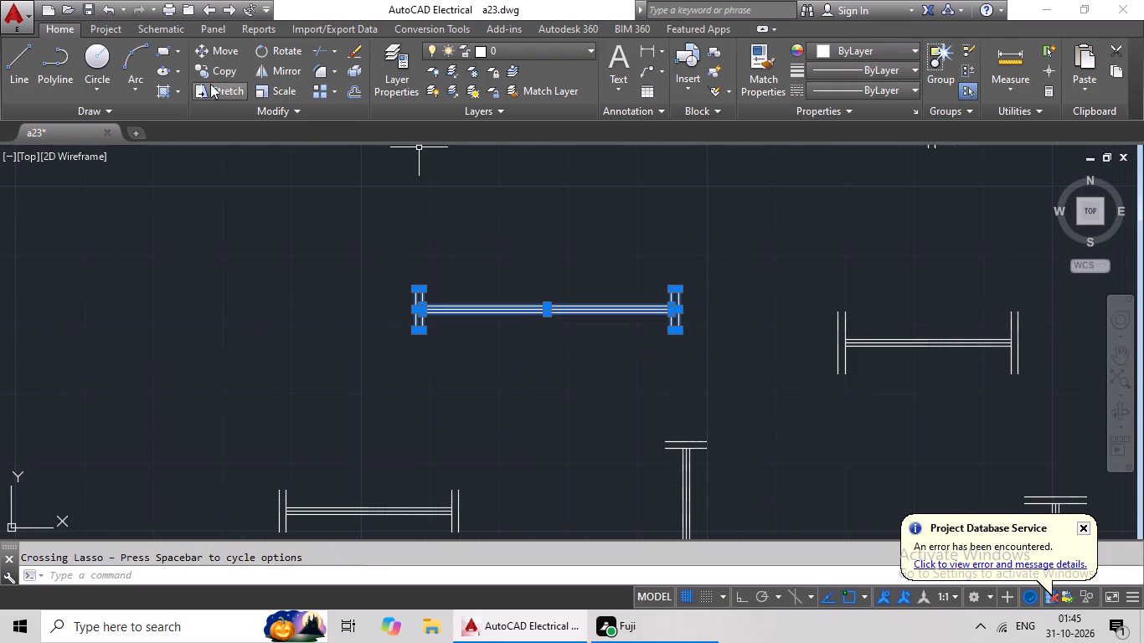
left_click(197, 71)
scroll(550, 309, "up", 2)
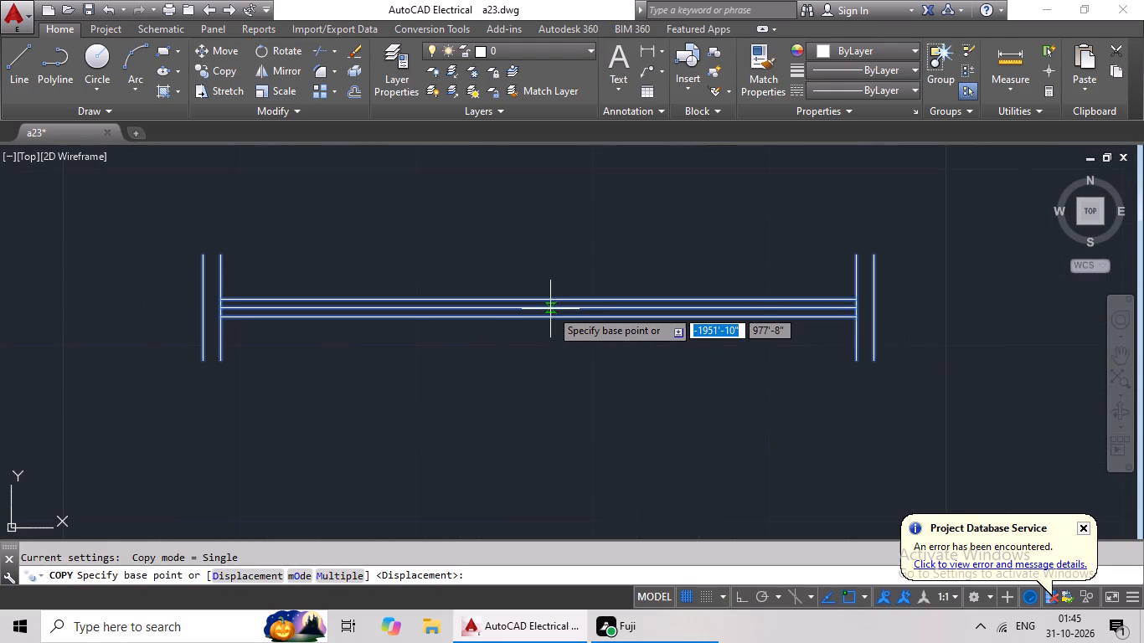
left_click_drag(535, 307, 513, 312)
scroll(398, 327, "down", 4)
middle_click_drag(396, 329, 593, 172)
scroll(421, 277, "down", 2)
middle_click_drag(336, 347, 544, 217)
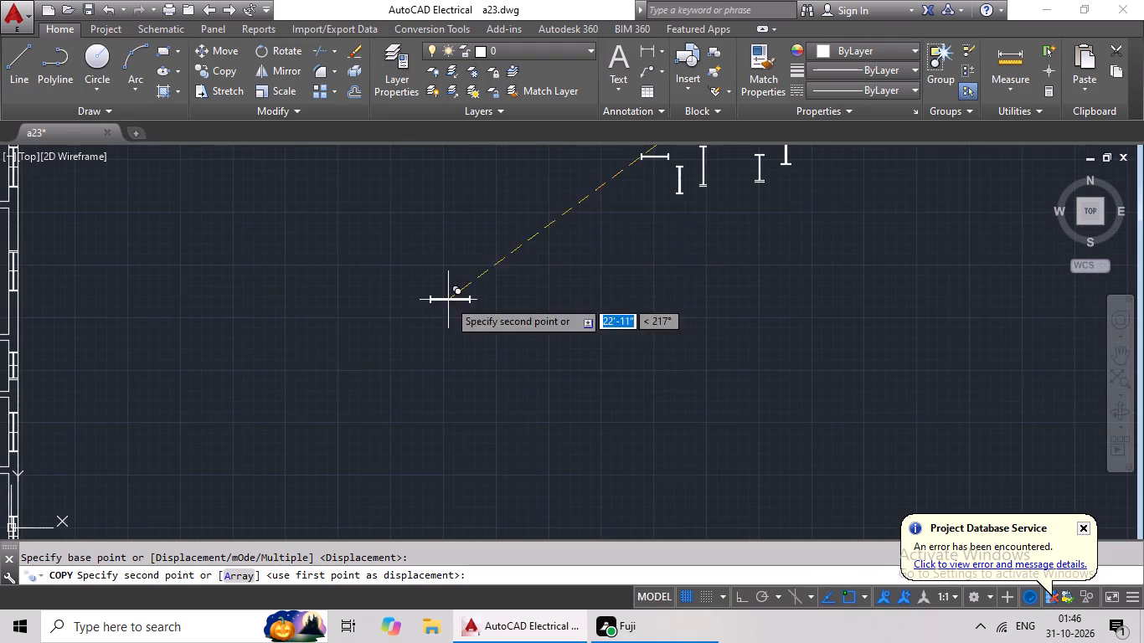
scroll(344, 384, "down", 2)
middle_click_drag(364, 400, 518, 361)
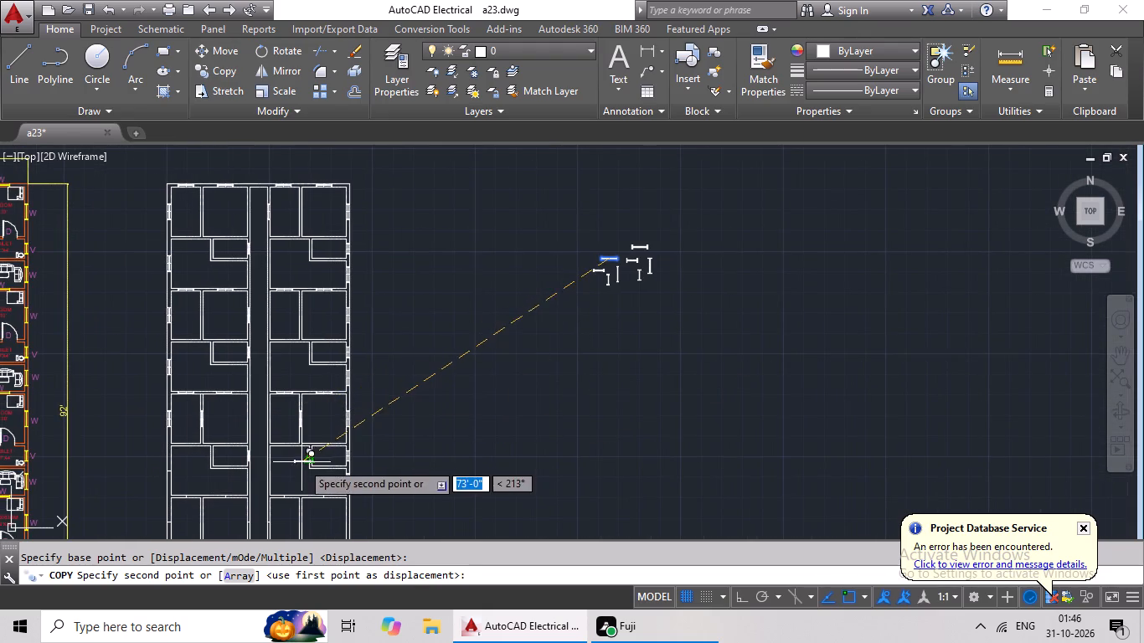
middle_click_drag(307, 460, 374, 358)
scroll(384, 385, "up", 4)
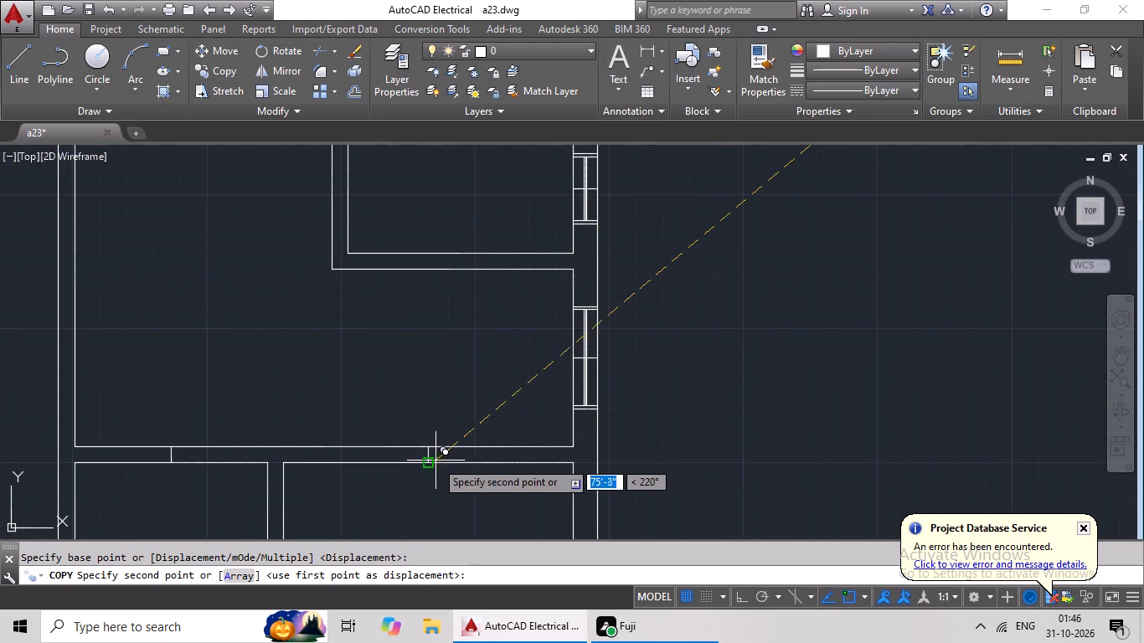
scroll(430, 453, "up", 4)
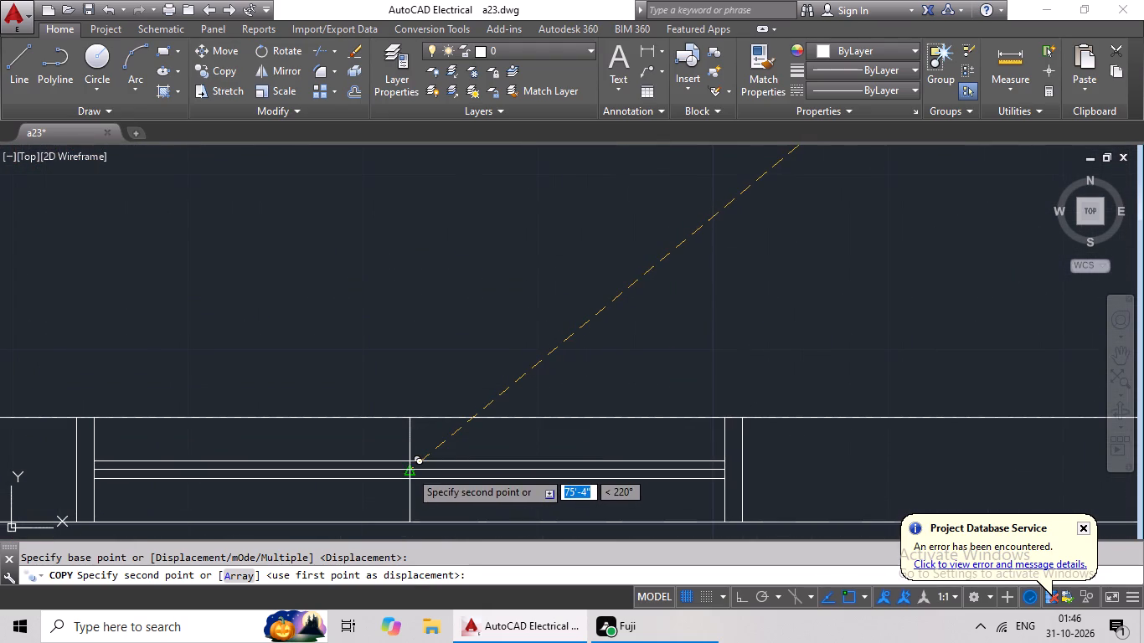
left_click(410, 471)
scroll(476, 430, "down", 4)
scroll(583, 389, "down", 2)
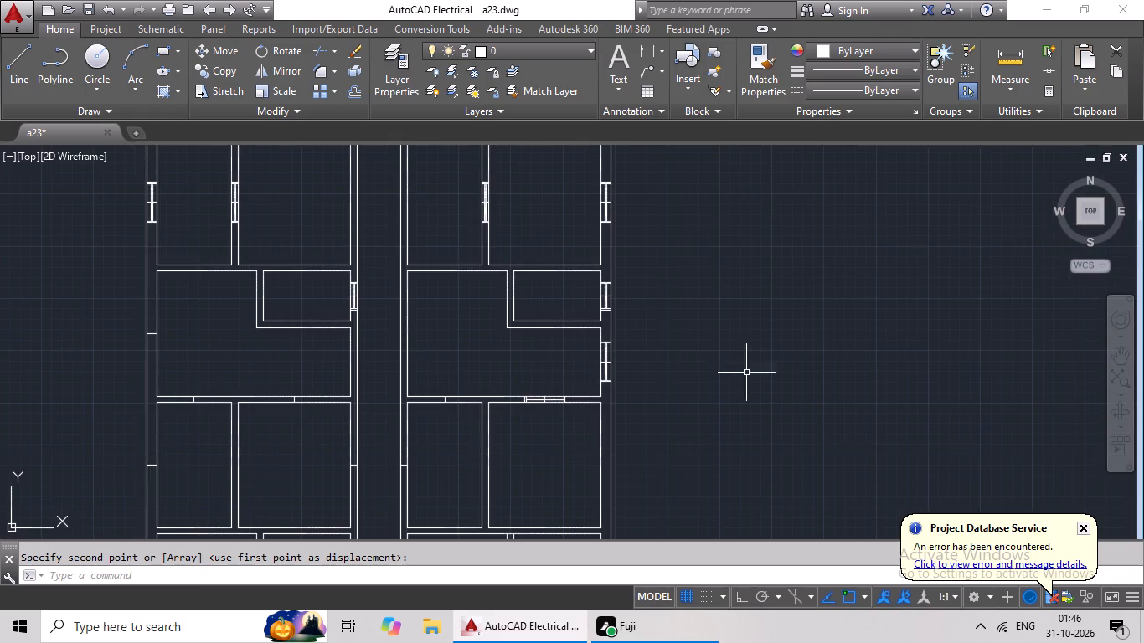
middle_click_drag(738, 373, 599, 394)
scroll(723, 331, "down", 2)
middle_click_drag(721, 333, 623, 372)
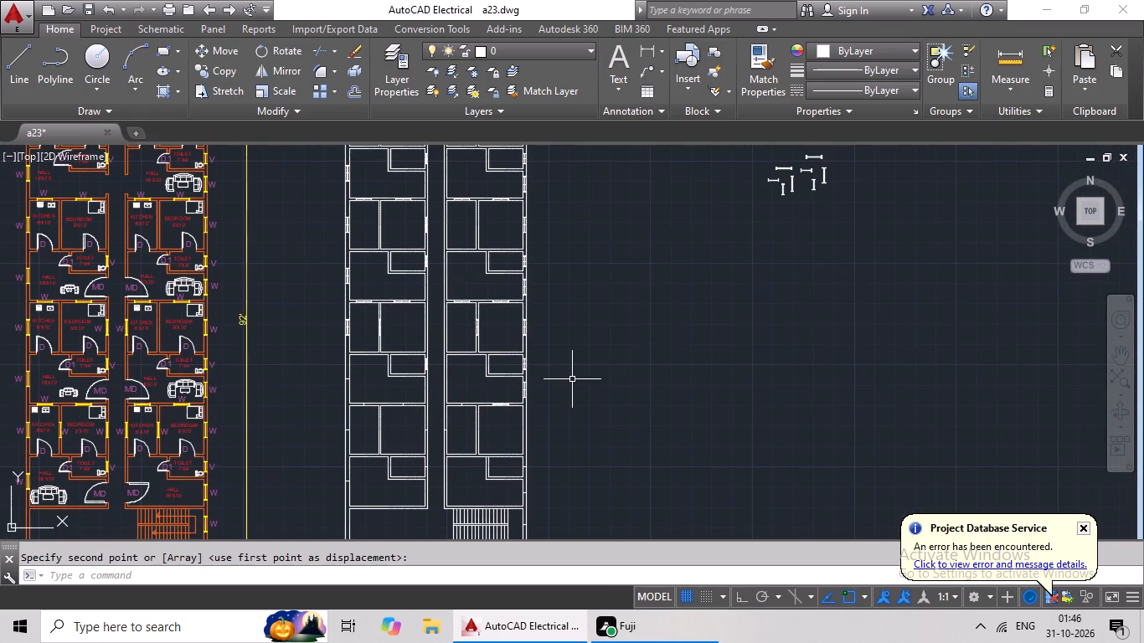
Copy the long horizontal window symbol with narrow ends onto the wall between the right unit's third-row hall and fourth-row kitchen, using midpoints.
scroll(781, 179, "up", 4)
middle_click_drag(791, 187, 655, 334)
scroll(738, 246, "up", 2)
left_click_drag(728, 231, 348, 317)
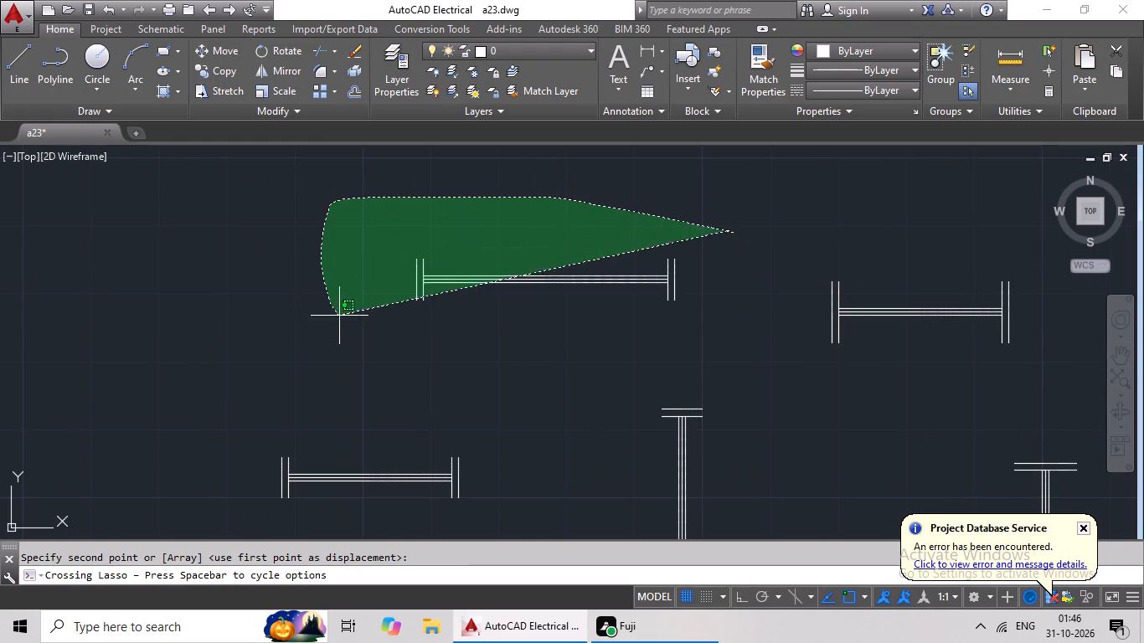
left_click_drag(348, 317, 744, 280)
left_click(236, 68)
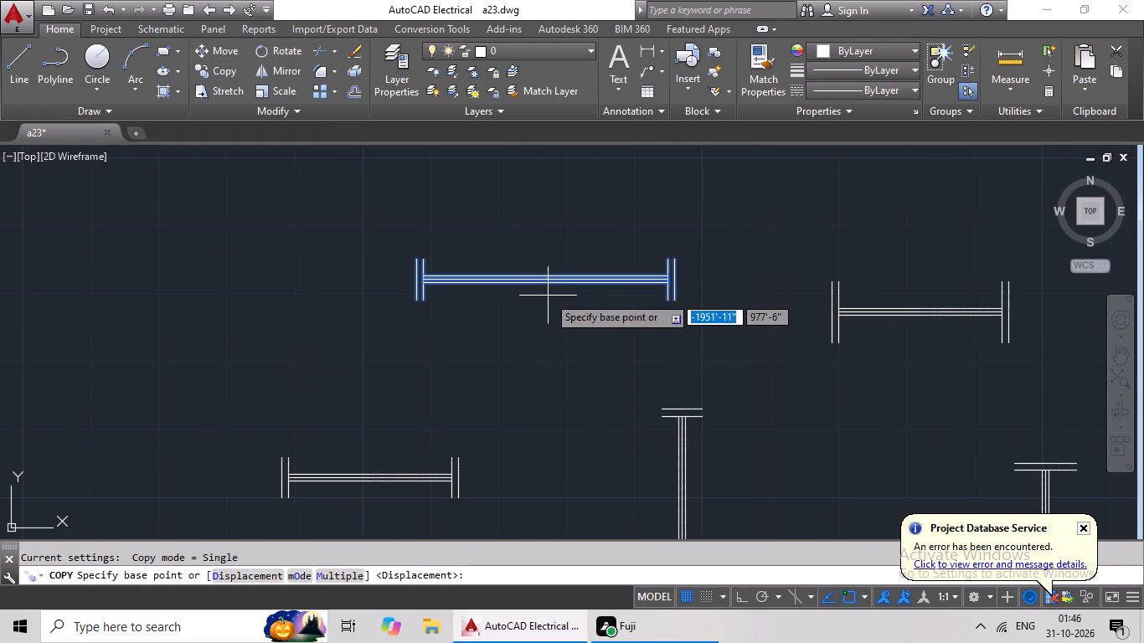
scroll(548, 296, "up", 3)
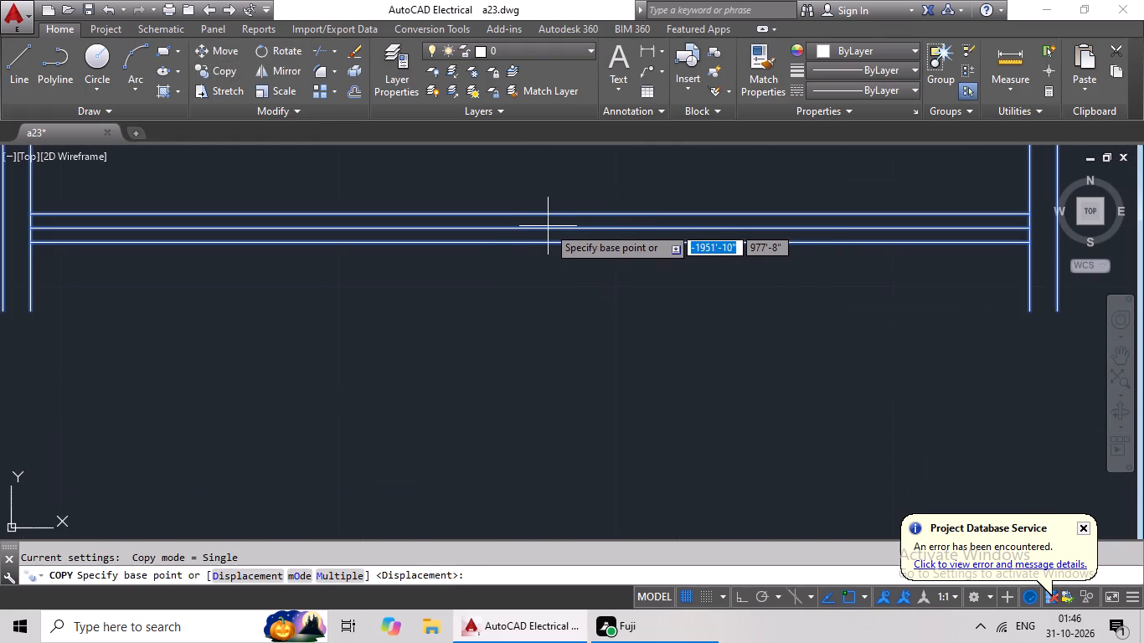
scroll(627, 234, "down", 1)
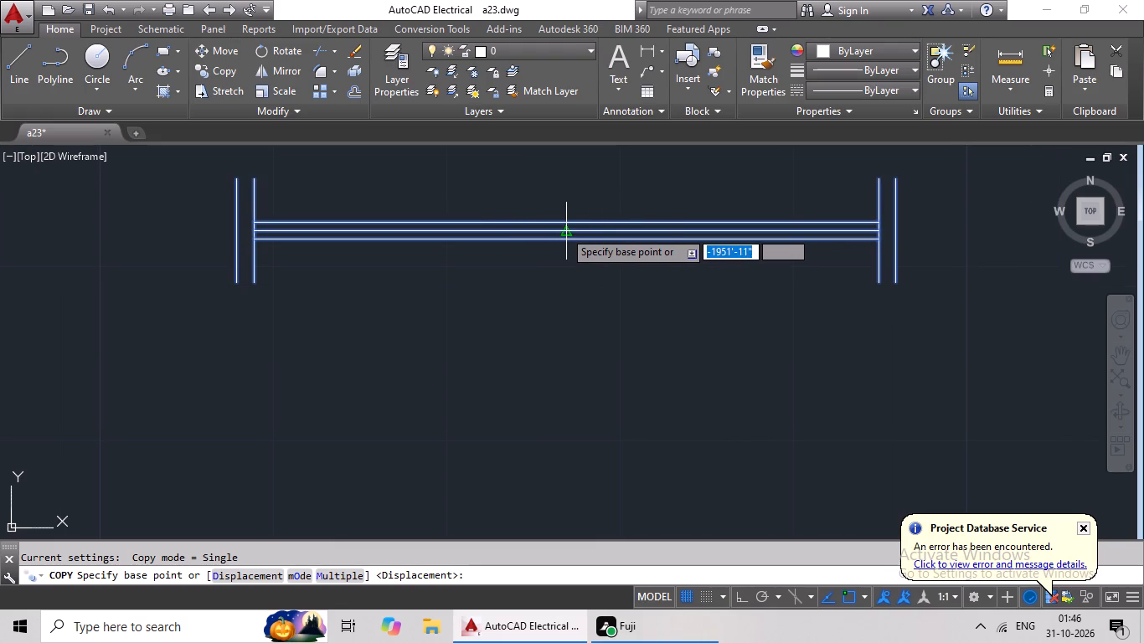
left_click_drag(564, 230, 557, 234)
scroll(384, 318, "down", 3)
middle_click_drag(384, 318, 577, 173)
scroll(316, 303, "down", 1)
middle_click_drag(295, 321, 491, 198)
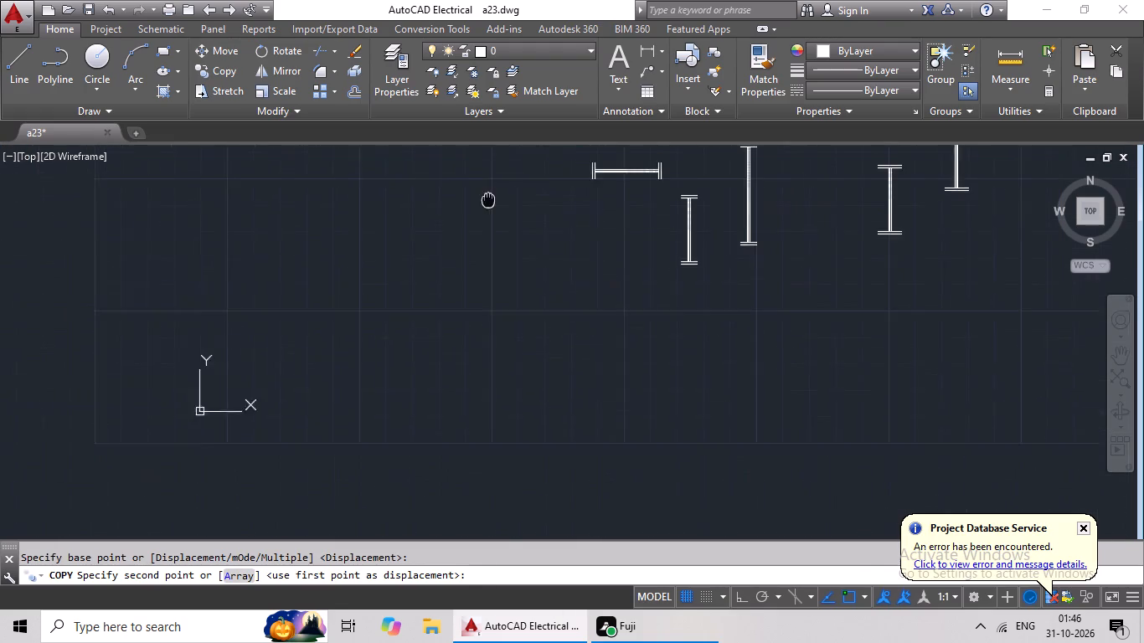
scroll(304, 337, "down", 2)
middle_click_drag(323, 340, 515, 253)
middle_click_drag(313, 356, 498, 282)
middle_click_drag(338, 368, 482, 322)
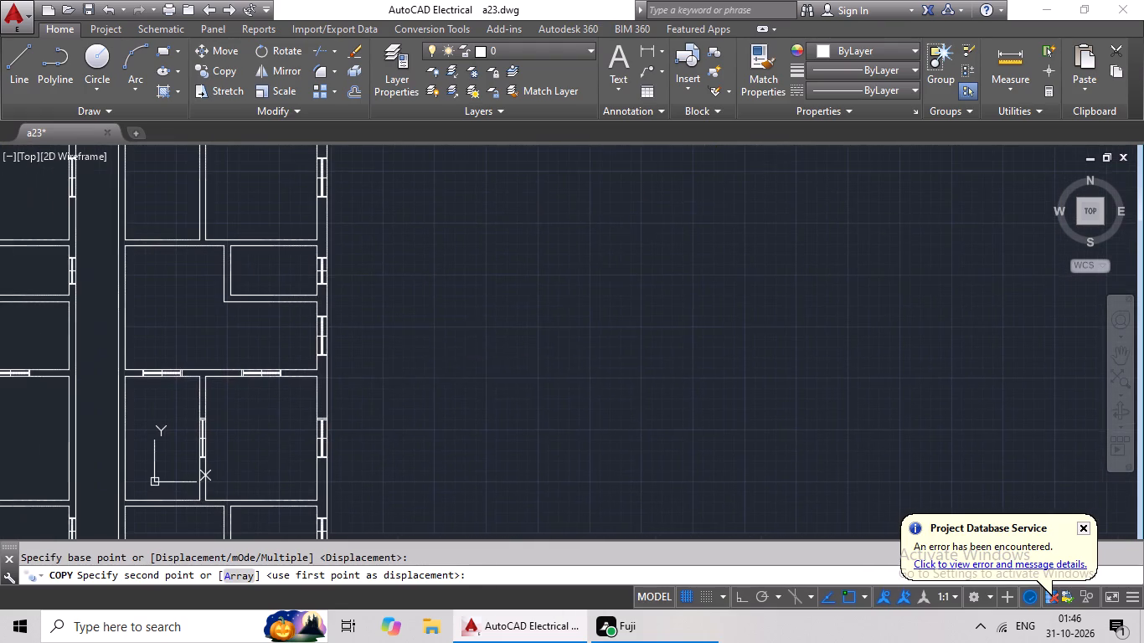
middle_click_drag(399, 373, 562, 239)
middle_click_drag(337, 421, 412, 280)
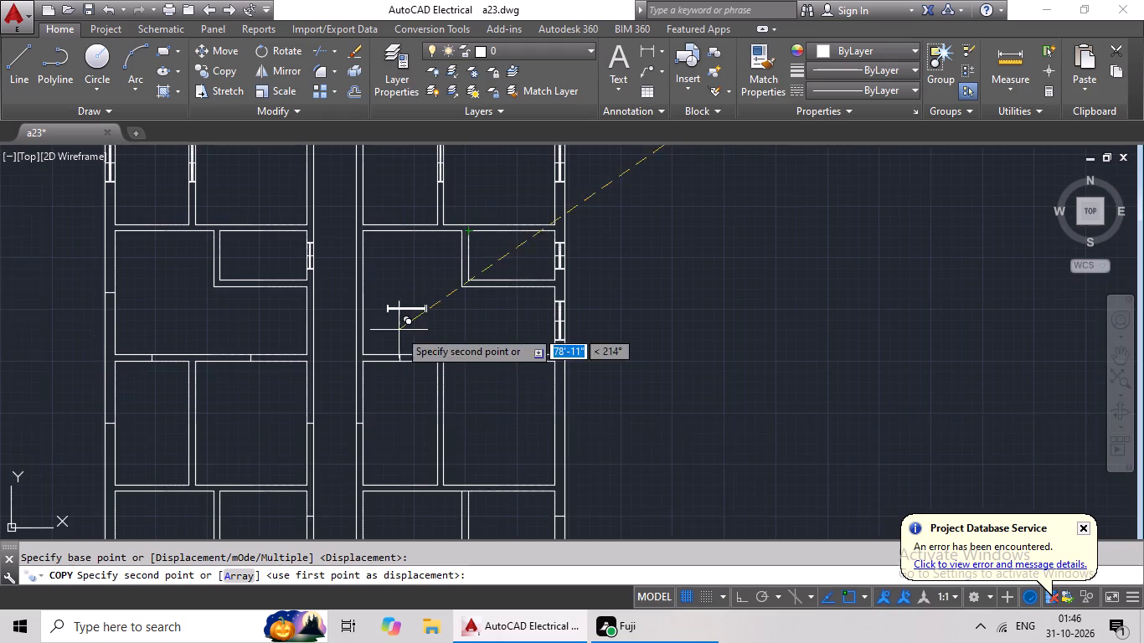
scroll(377, 366, "up", 5)
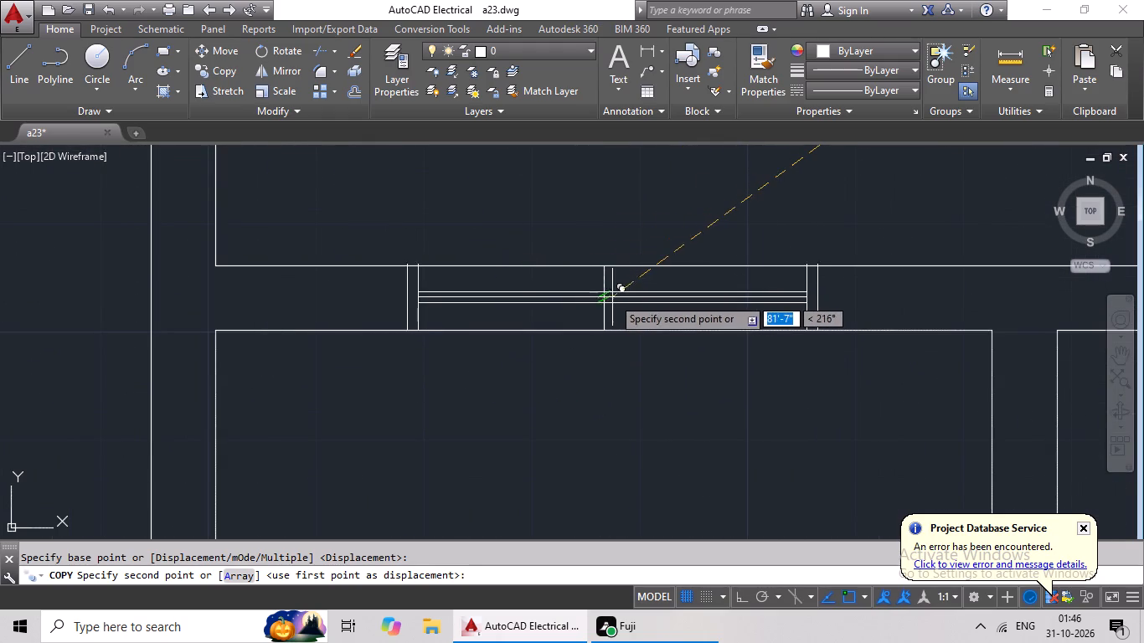
left_click(600, 302)
Draw a short line across the right outer wall of the right unit's fourth-row bedroom, at the wall's midpoint.
scroll(632, 294, "down", 4)
middle_click_drag(663, 373, 539, 302)
scroll(550, 307, "down", 1)
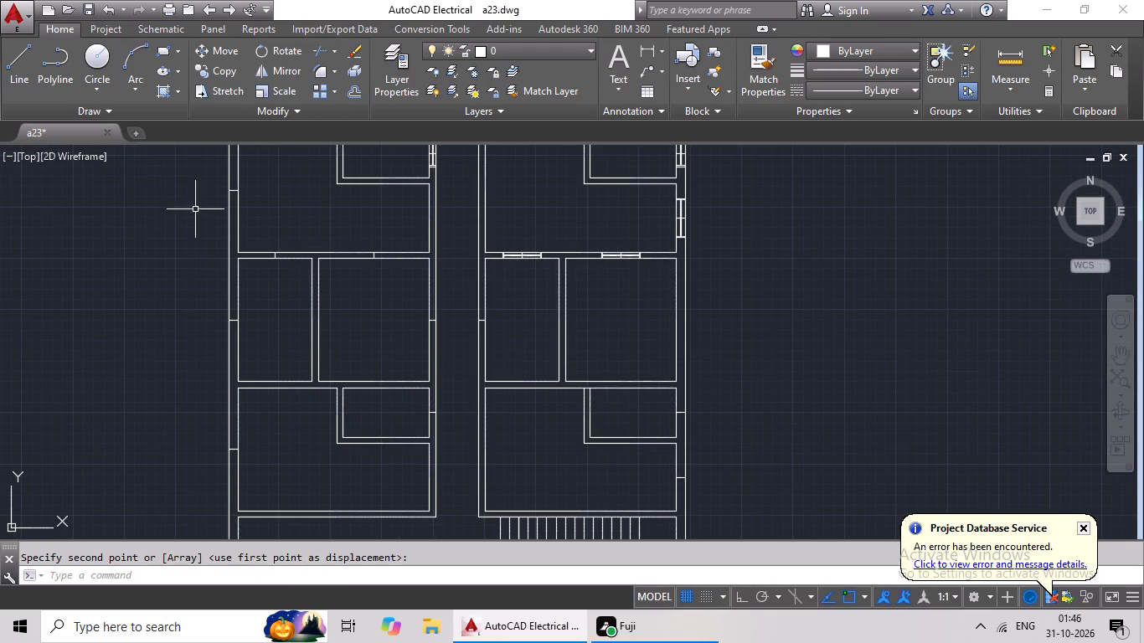
left_click(12, 64)
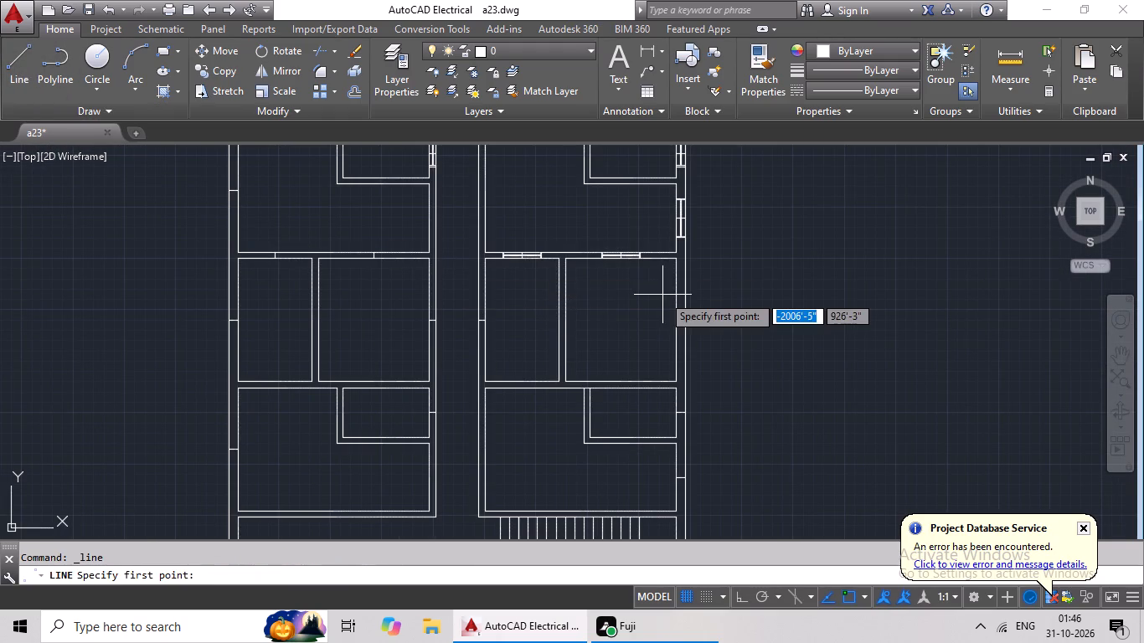
scroll(662, 295, "up", 1)
left_click(684, 339)
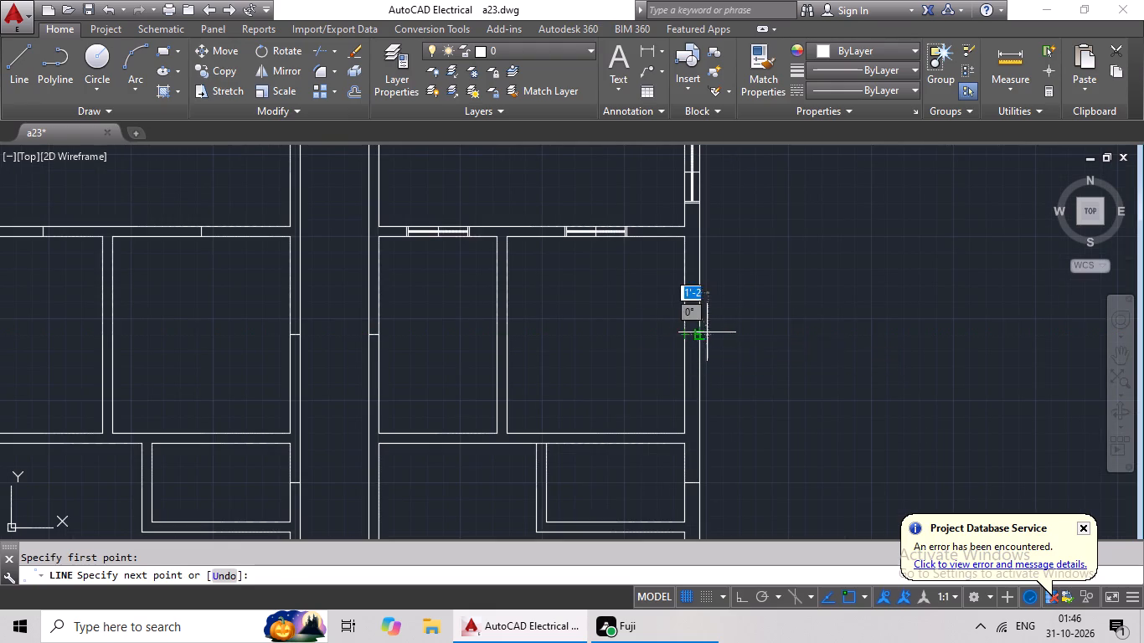
left_click(704, 332)
key("Escape")
Copy the tall vertical window symbol with wide ends to the left outer wall of the left unit's third-row hall, using midpoints.
scroll(805, 311, "down", 3)
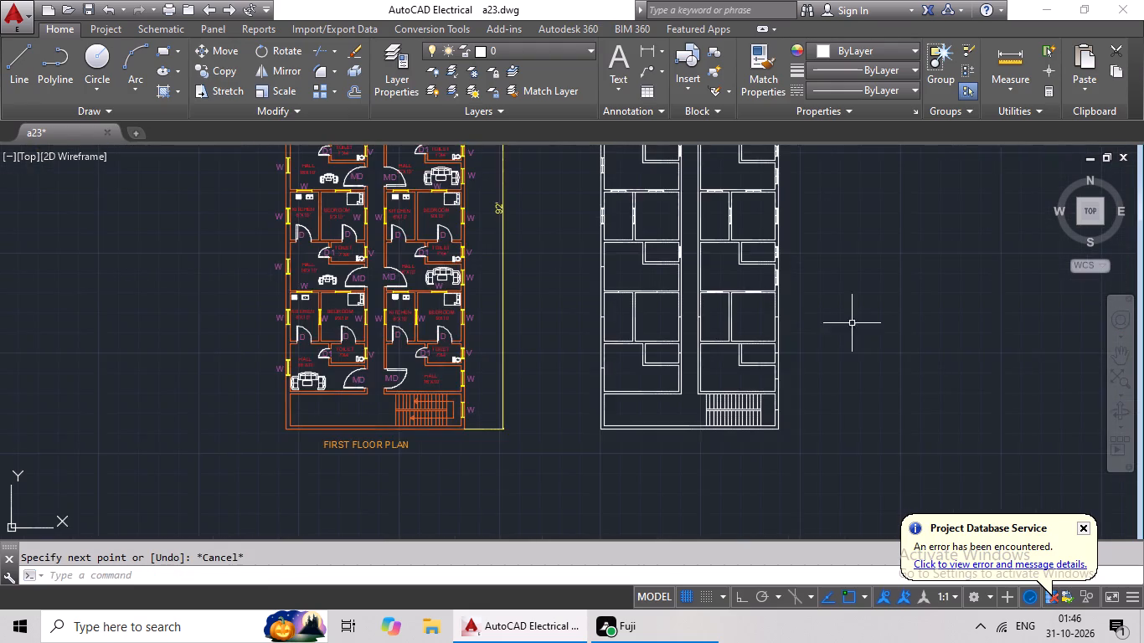
middle_click_drag(845, 328, 590, 332)
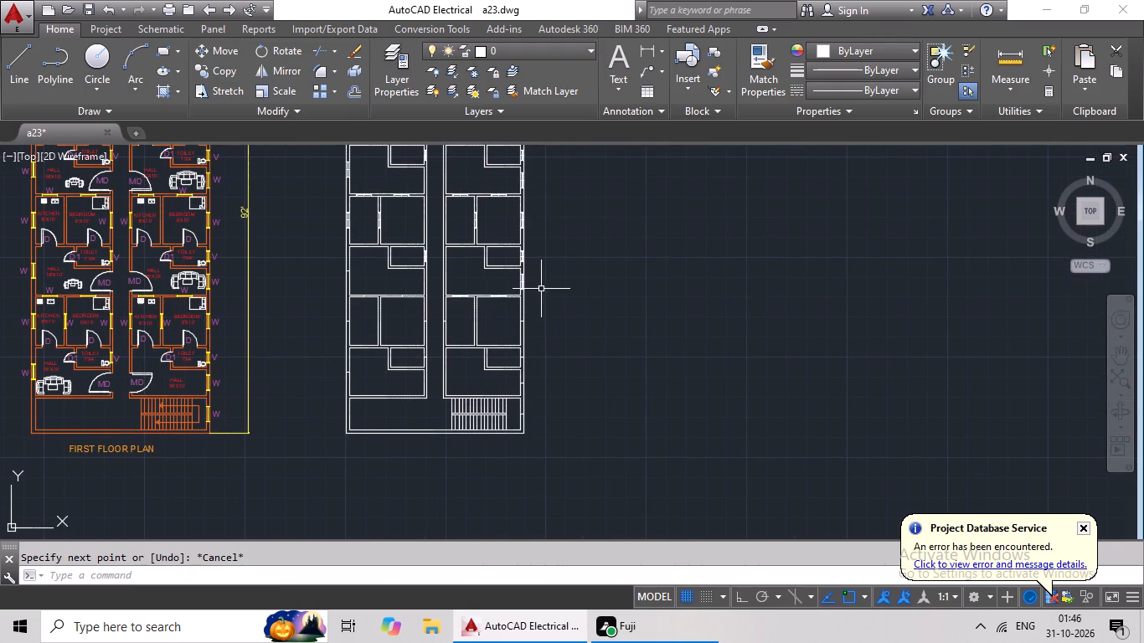
middle_click_drag(723, 231, 617, 266)
middle_click_drag(712, 232, 549, 292)
scroll(693, 242, "down", 1)
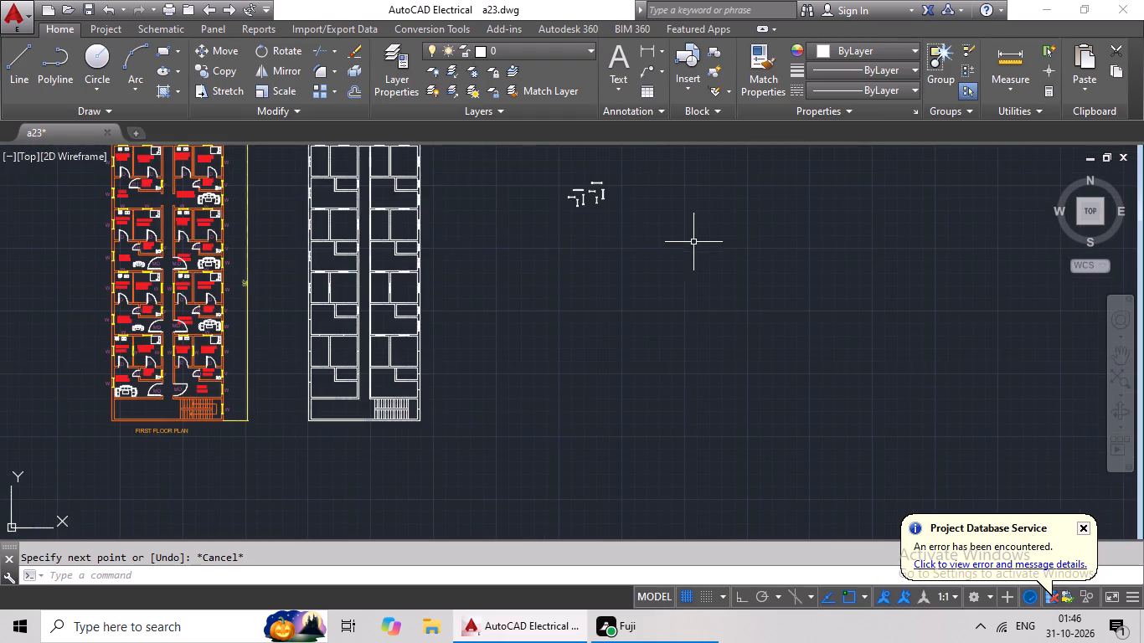
middle_click_drag(705, 239, 594, 296)
scroll(489, 233, "up", 5)
scroll(474, 357, "up", 2)
scroll(504, 336, "down", 1)
left_click_drag(559, 296, 459, 336)
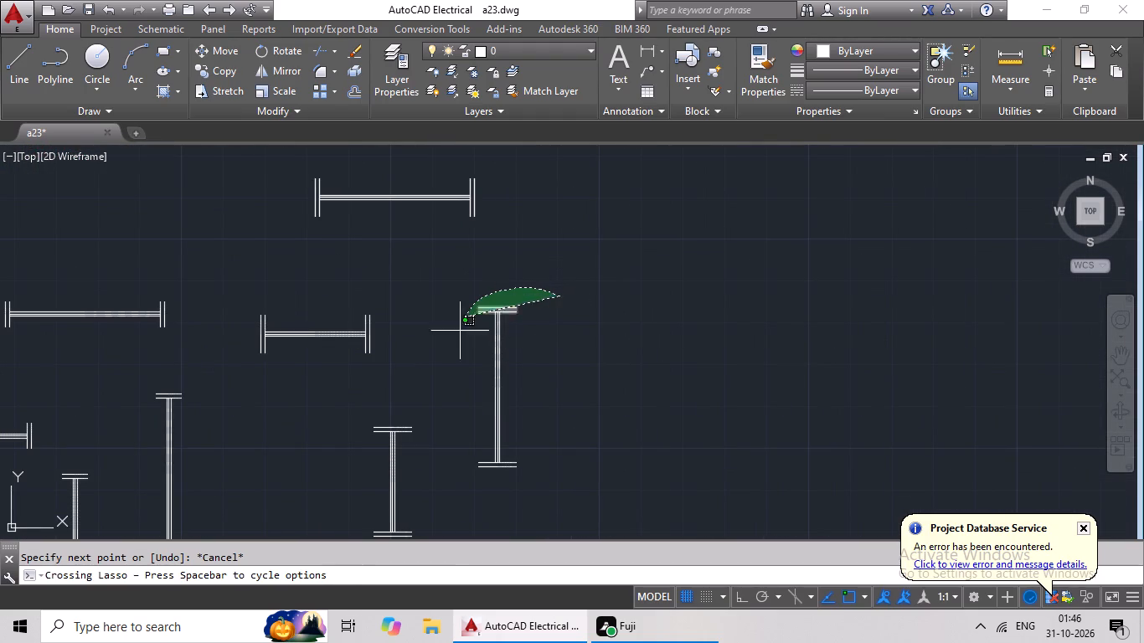
left_click_drag(459, 336, 603, 480)
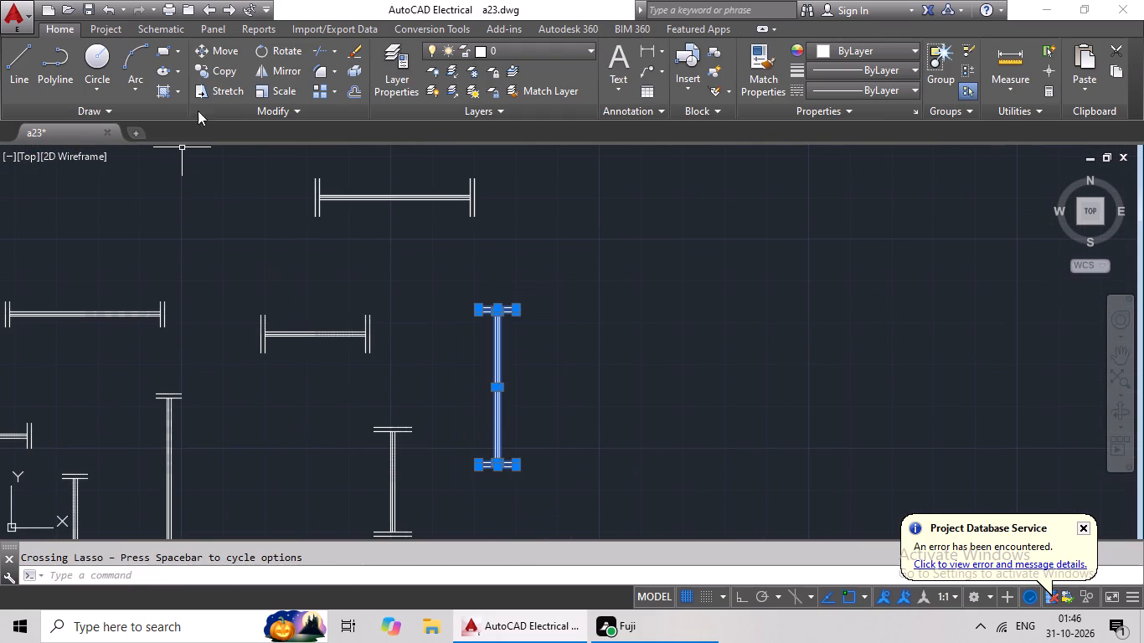
left_click(226, 71)
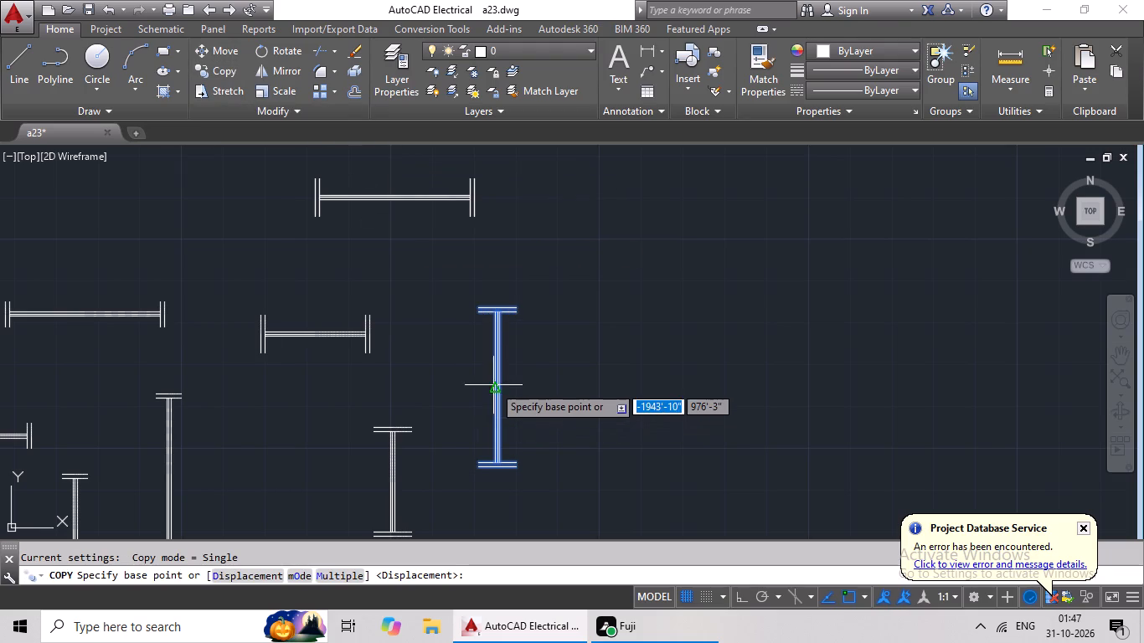
scroll(495, 382, "up", 3)
left_click(502, 413)
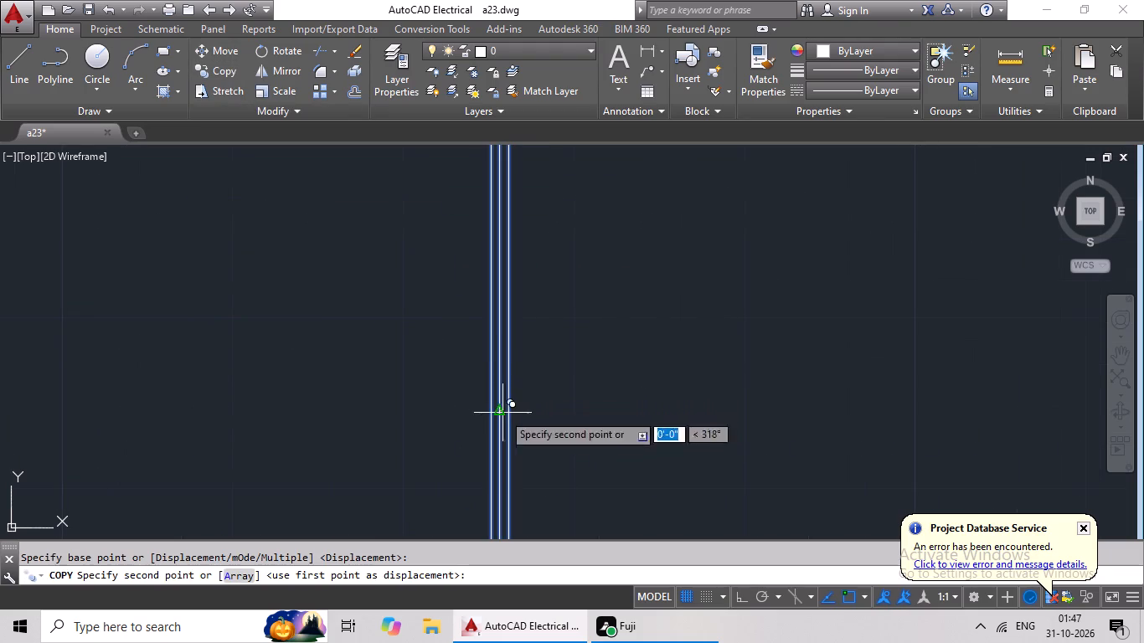
scroll(167, 421, "down", 3)
middle_click_drag(165, 424, 523, 297)
scroll(68, 496, "down", 2)
middle_click_drag(88, 491, 497, 250)
scroll(226, 376, "down", 1)
middle_click_drag(169, 397, 220, 367)
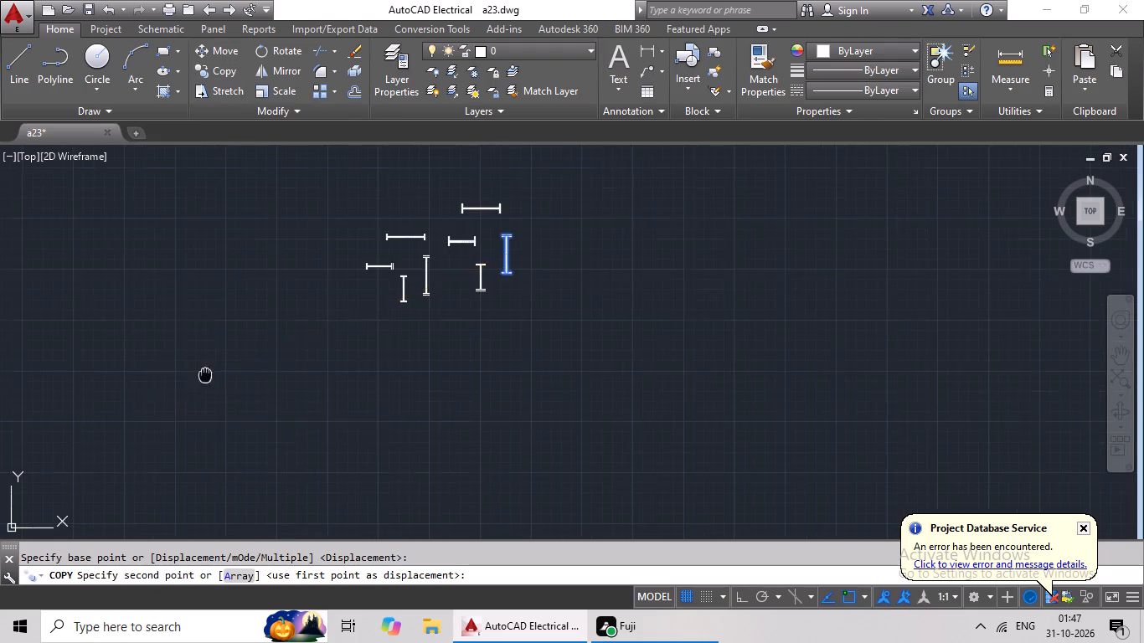
middle_click_drag(220, 367, 605, 194)
scroll(605, 194, "down", 1)
middle_click_drag(136, 311, 397, 241)
scroll(313, 360, "up", 4)
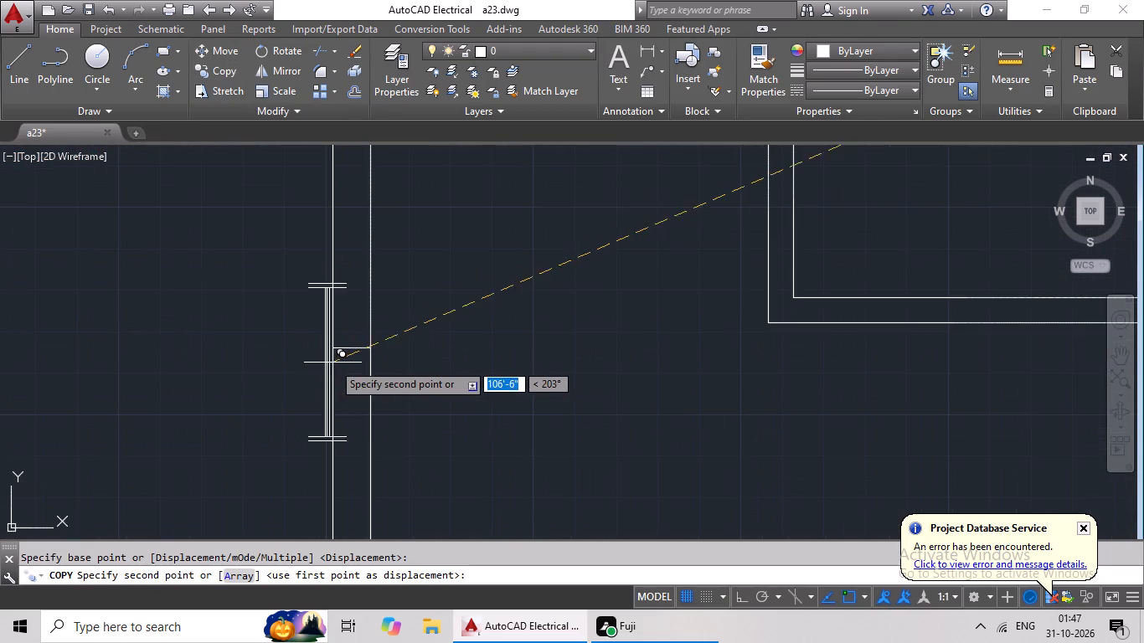
left_click(352, 347)
Copy the long horizontal window symbol with narrow ends onto the wall between the left unit's third-row hall and fourth-row bedroom, using midpoints.
scroll(435, 340, "down", 3)
middle_click_drag(472, 351, 379, 337)
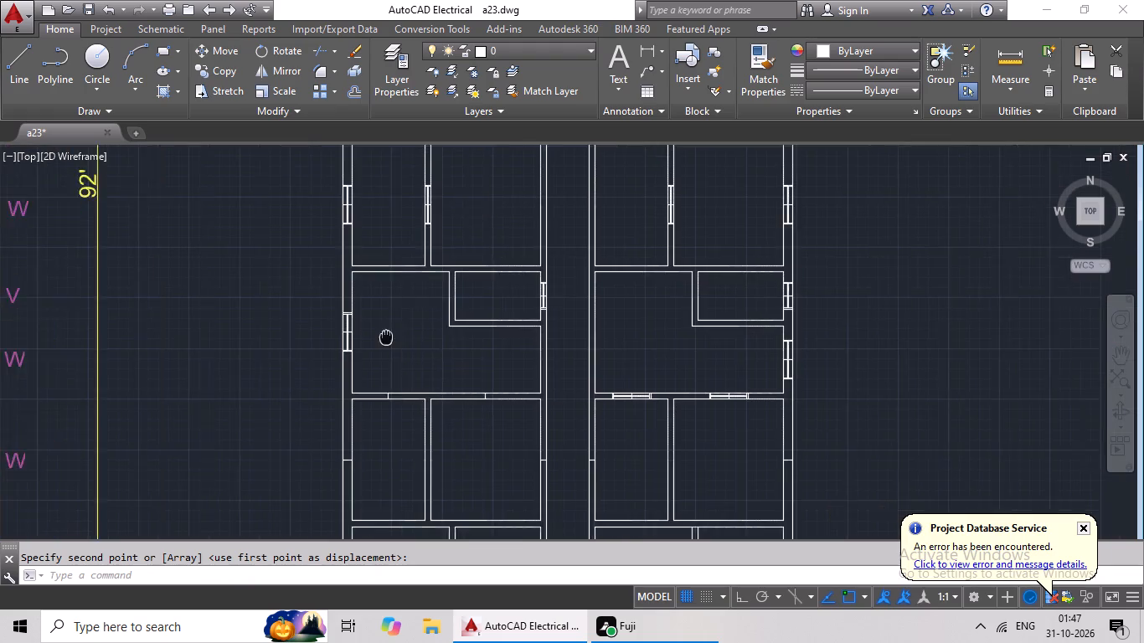
middle_click_drag(379, 337, 364, 336)
middle_click_drag(523, 365, 382, 339)
middle_click_drag(797, 390, 697, 390)
middle_click_drag(822, 383, 709, 386)
scroll(766, 357, "down", 1)
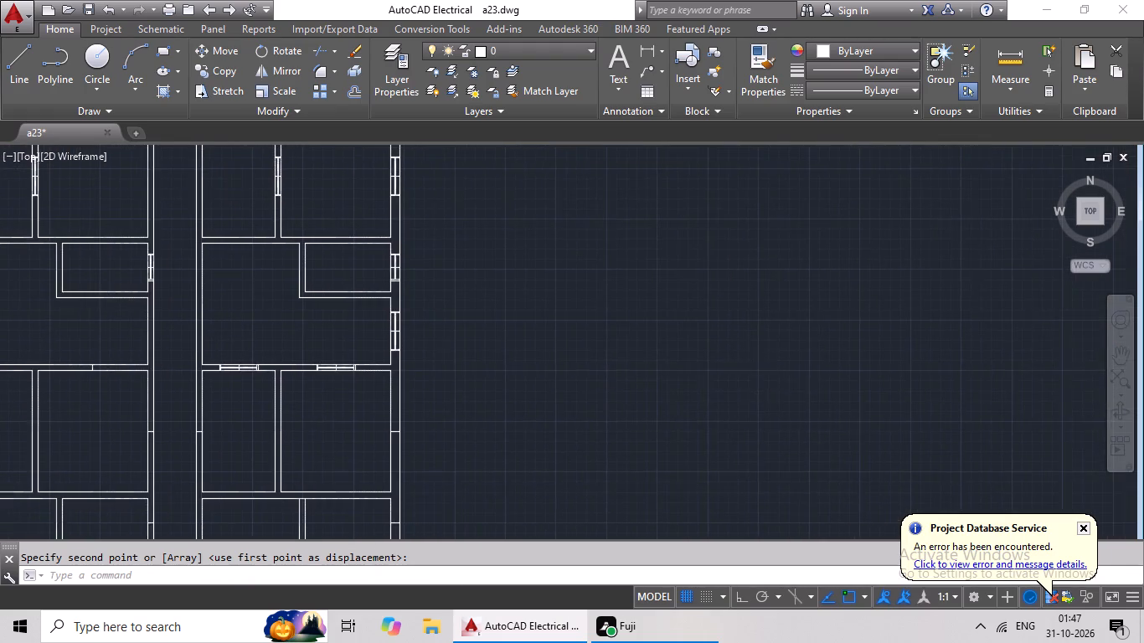
middle_click_drag(799, 349, 607, 409)
scroll(812, 352, "down", 2)
middle_click_drag(806, 352, 732, 413)
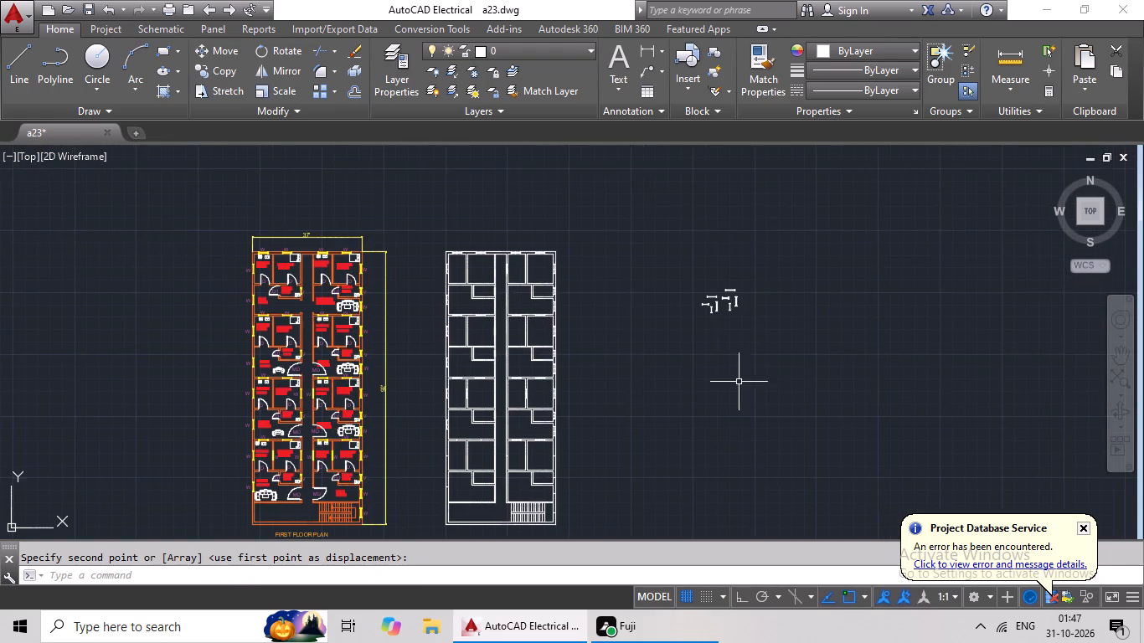
scroll(734, 291, "up", 5)
scroll(570, 352, "up", 3)
left_click_drag(406, 299, 161, 269)
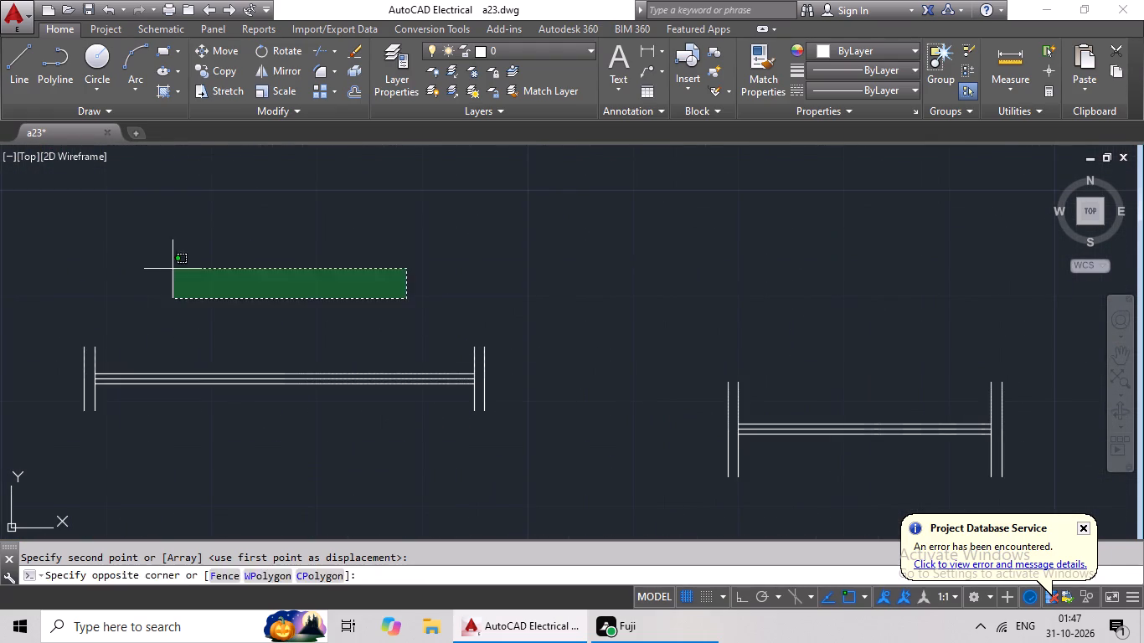
left_click_drag(161, 269, 544, 281)
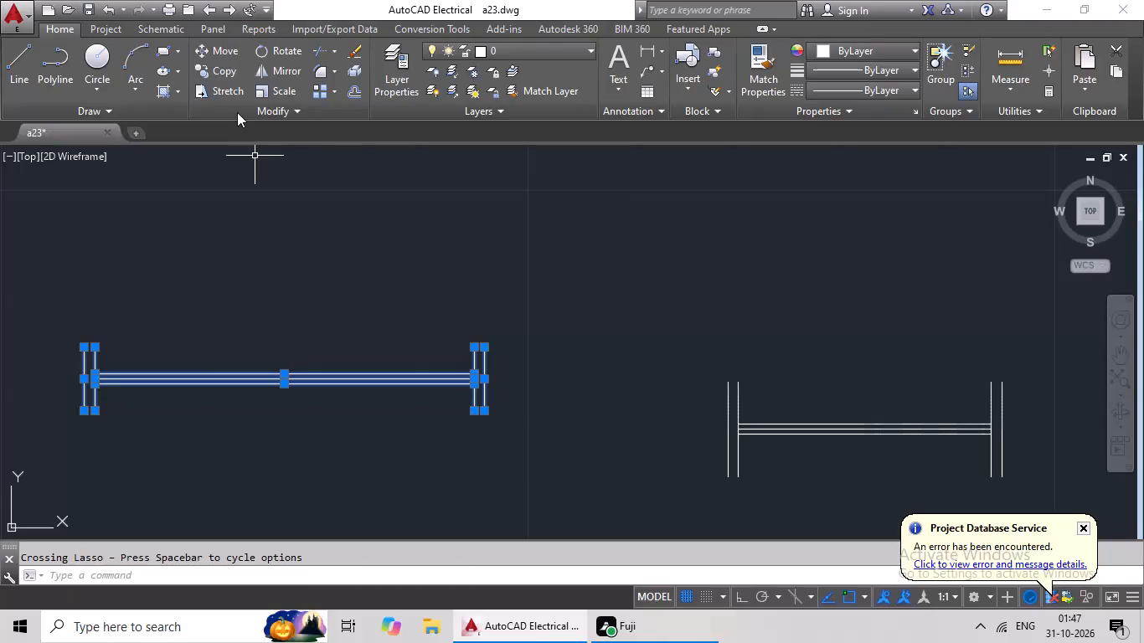
left_click(233, 79)
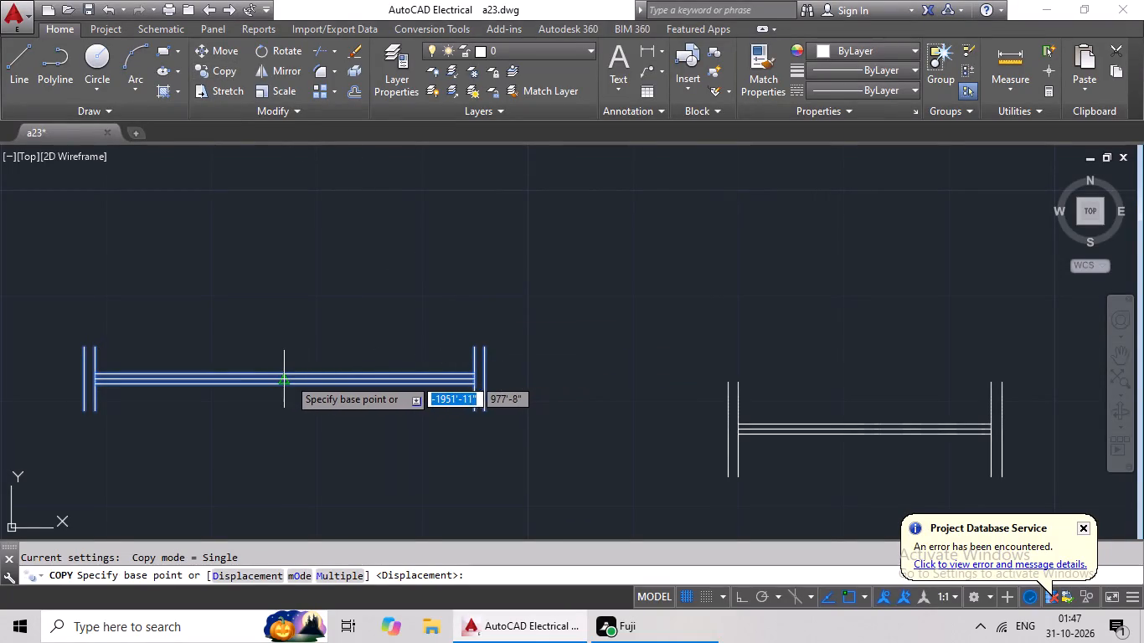
left_click(284, 378)
scroll(221, 438, "down", 3)
middle_click_drag(226, 437, 663, 165)
scroll(414, 334, "down", 2)
middle_click_drag(363, 381, 365, 379)
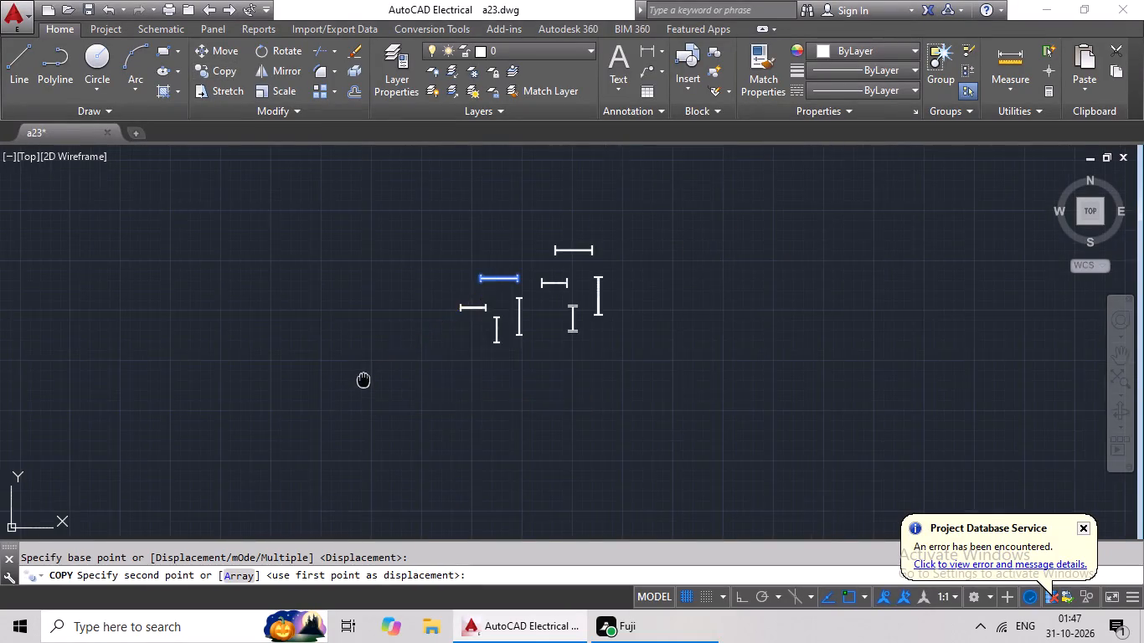
middle_click_drag(365, 379, 593, 239)
scroll(304, 426, "down", 1)
middle_click_drag(301, 427, 474, 338)
middle_click_drag(472, 342, 594, 316)
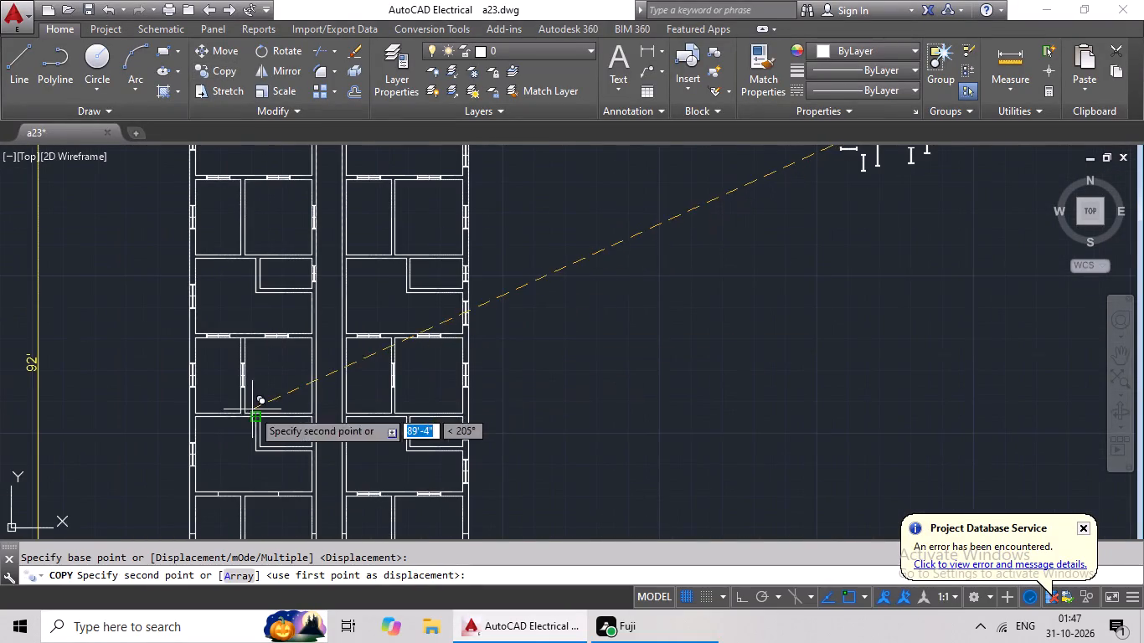
middle_click_drag(253, 408, 372, 315)
scroll(392, 388, "up", 4)
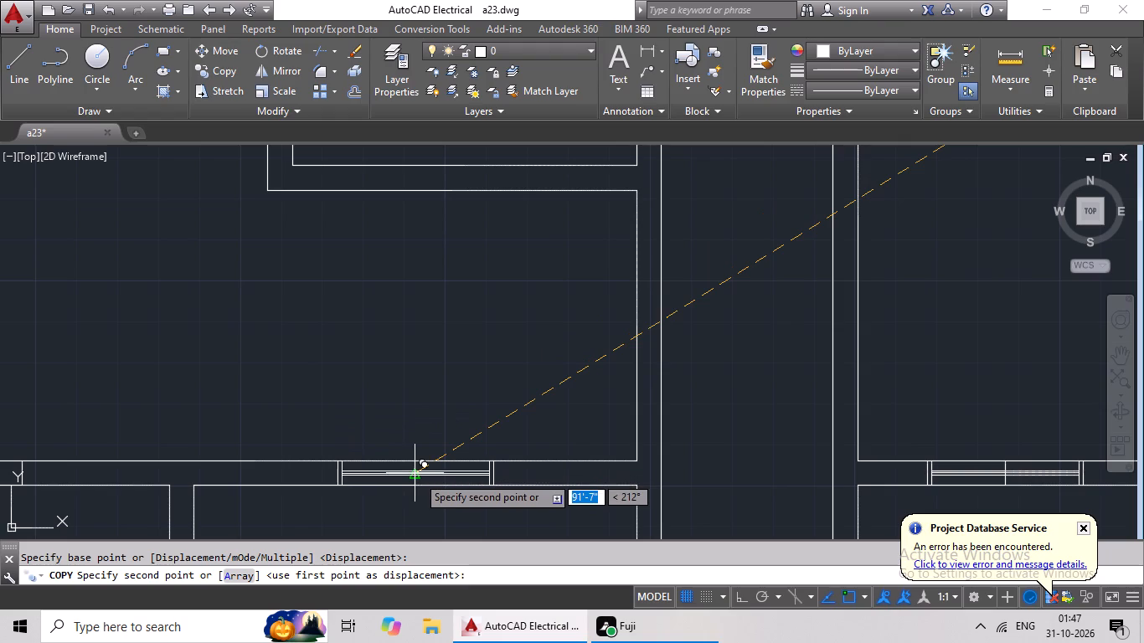
left_click(417, 476)
Copy the long horizontal window symbol with narrow ends onto the wall between the left unit's third-row hall and fourth-row kitchen, using midpoints.
scroll(519, 421, "down", 4)
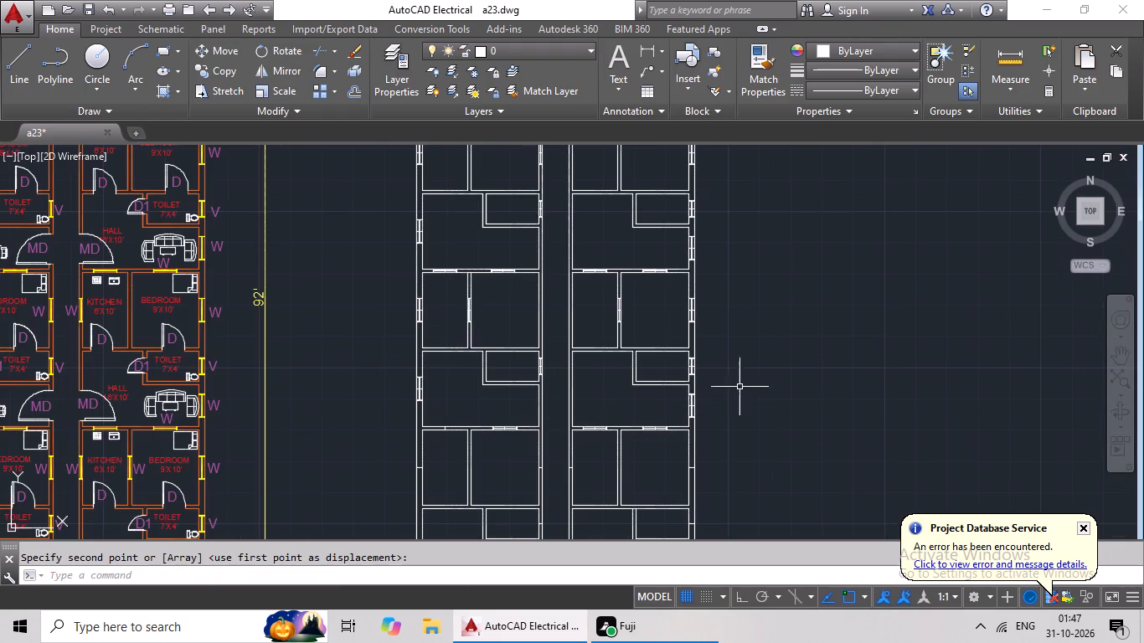
middle_click_drag(739, 386, 610, 369)
middle_click_drag(712, 346, 587, 391)
scroll(574, 397, "down", 2)
middle_click_drag(673, 343, 602, 382)
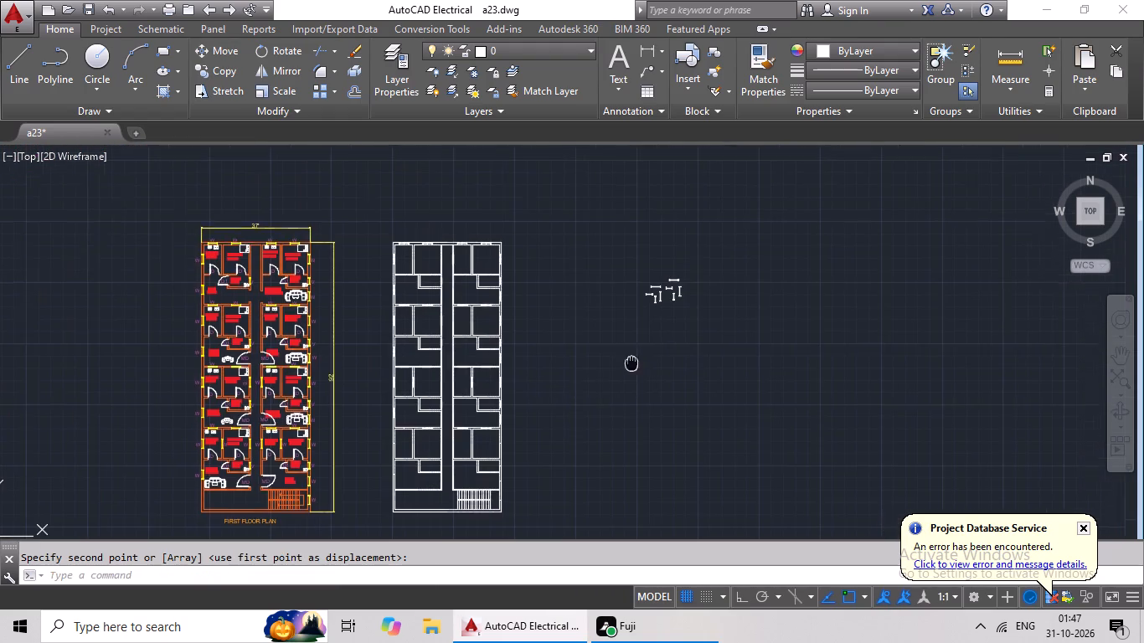
middle_click_drag(602, 382, 579, 396)
scroll(583, 326, "up", 8)
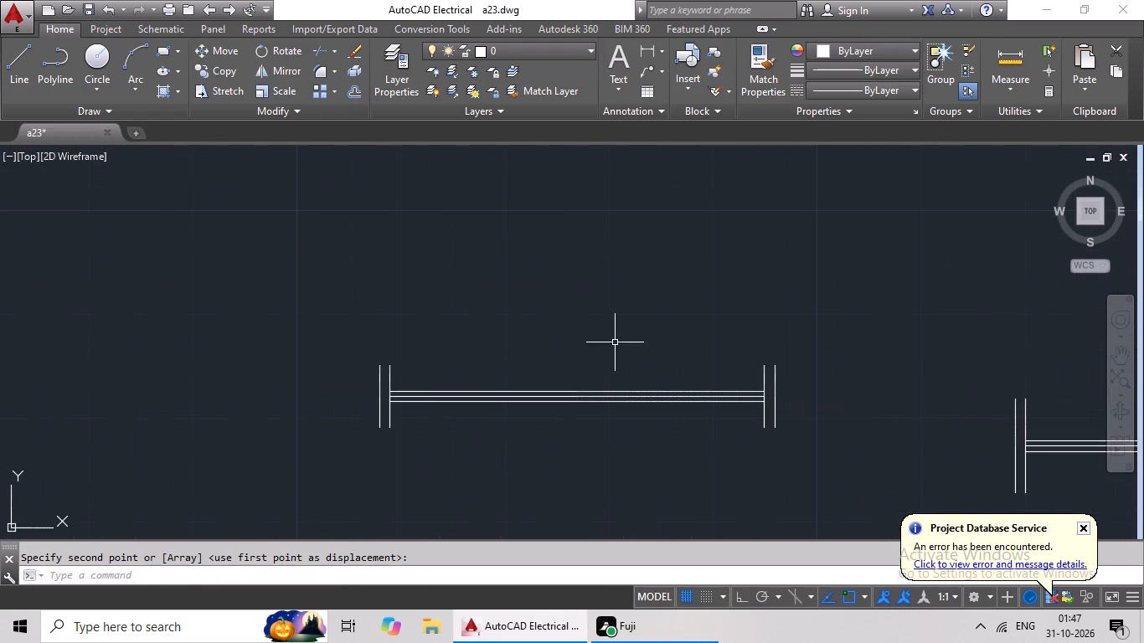
left_click_drag(573, 311, 824, 298)
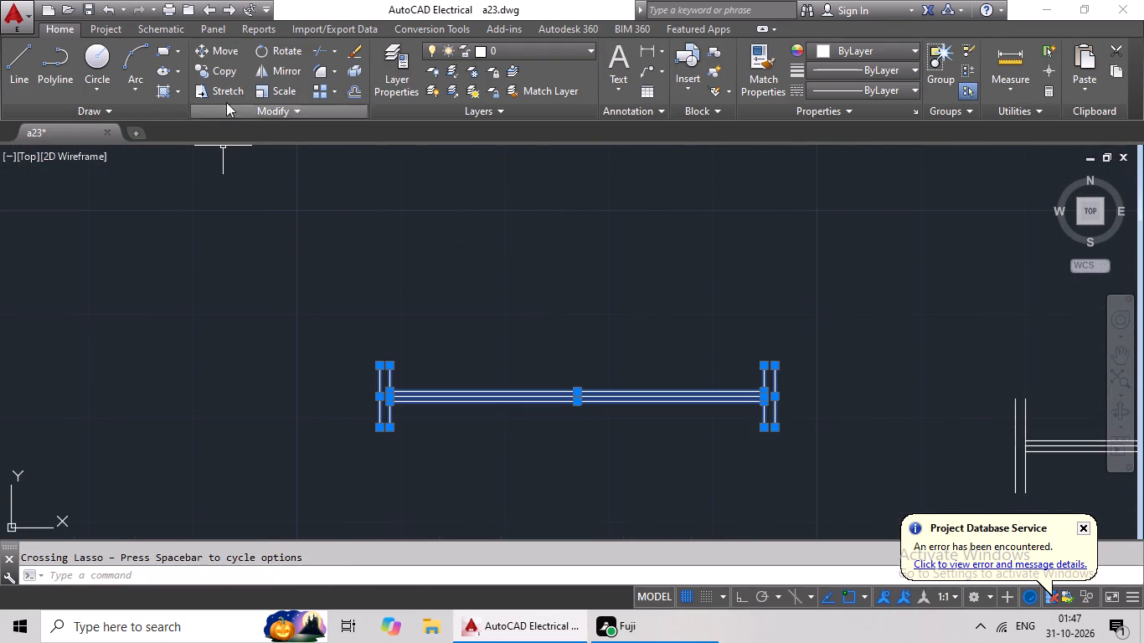
left_click(223, 76)
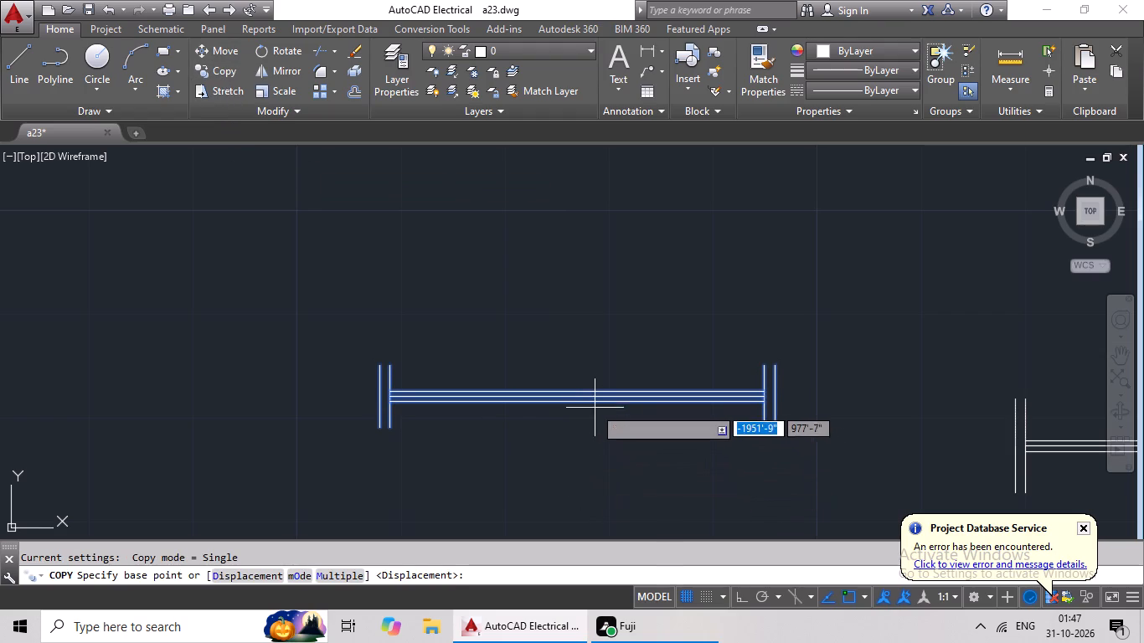
scroll(570, 396, "up", 2)
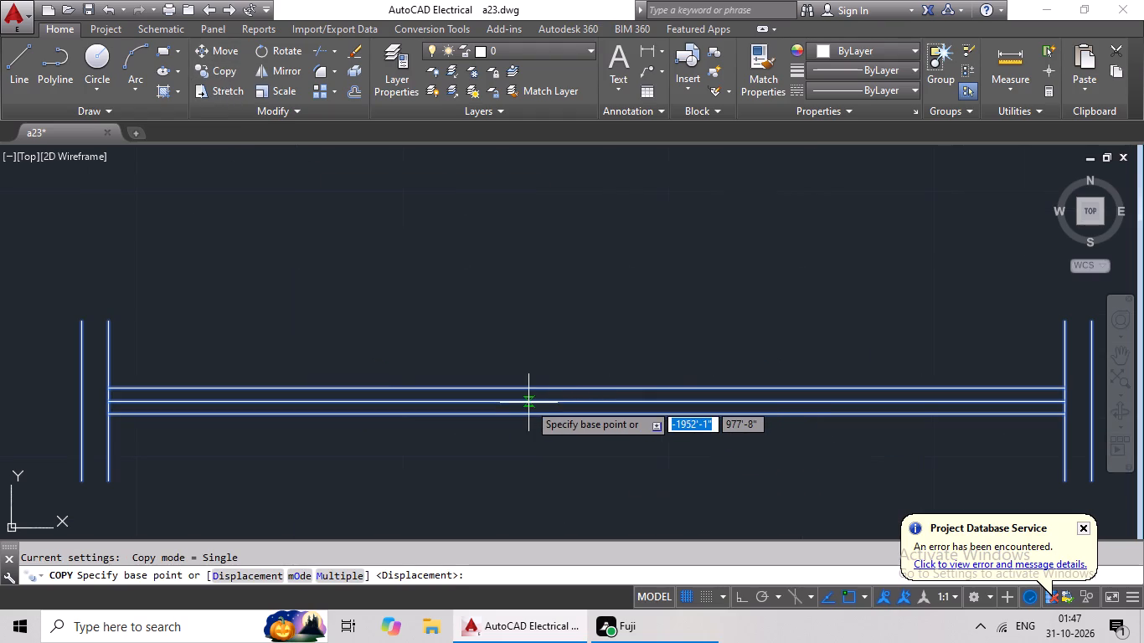
left_click(584, 404)
scroll(365, 441, "down", 4)
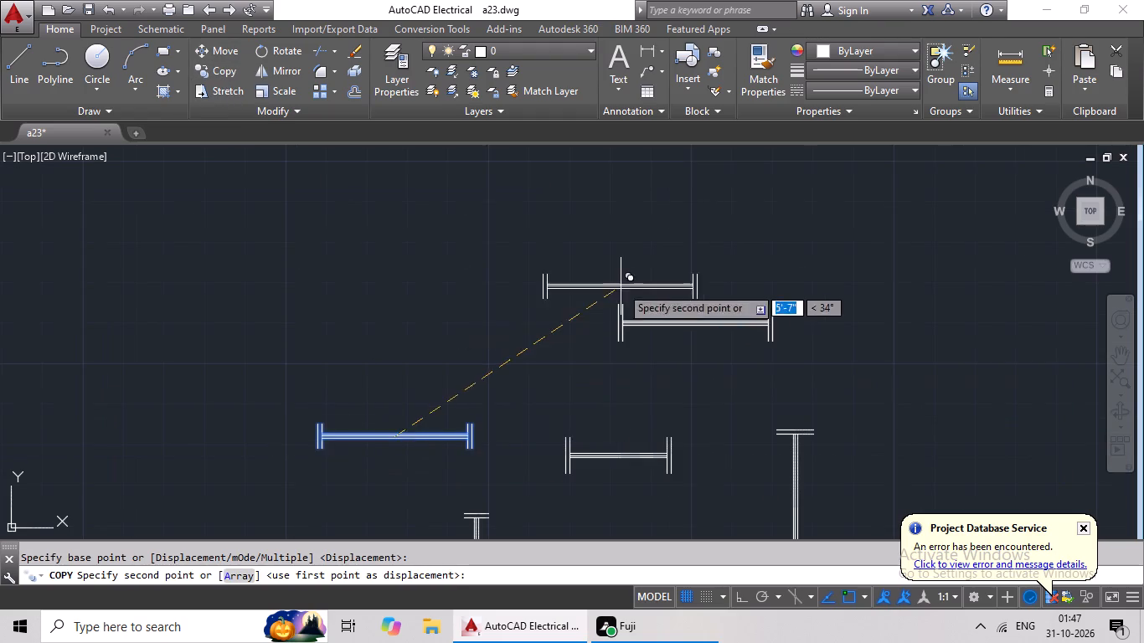
scroll(356, 389, "down", 3)
middle_click_drag(194, 425, 365, 354)
scroll(568, 359, "down", 2)
middle_click_drag(474, 413, 544, 379)
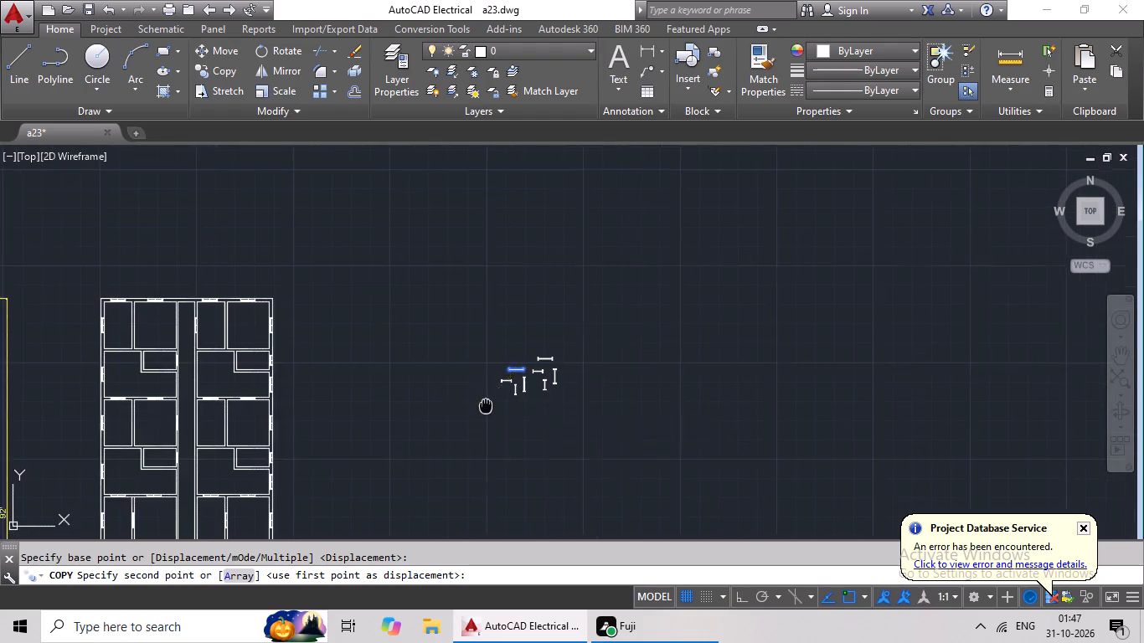
middle_click_drag(544, 379, 835, 257)
middle_click_drag(577, 432, 643, 382)
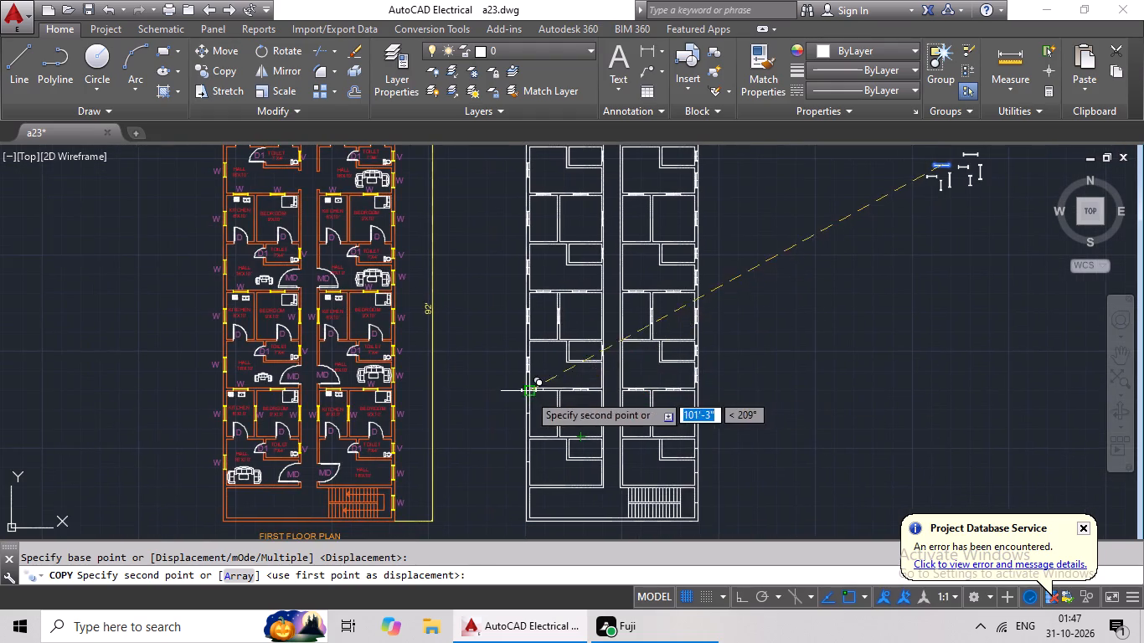
scroll(528, 394, "up", 5)
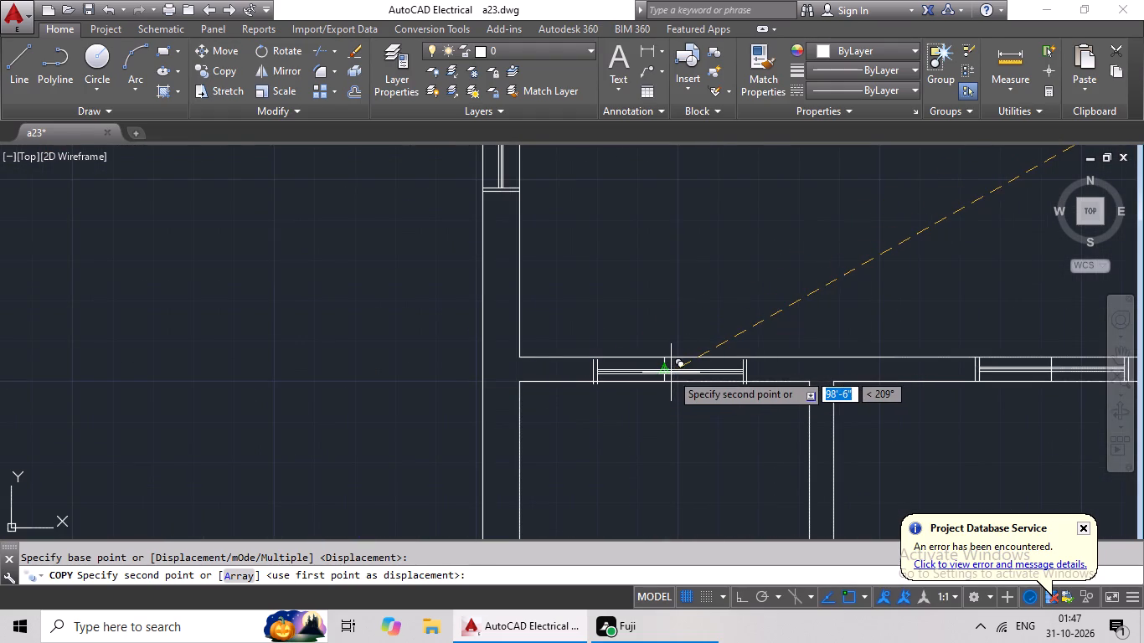
scroll(671, 373, "up", 3)
left_click(645, 363)
Copy the tall vertical window symbol with wide ends to the right outer wall of the right unit's fourth-row bedroom, using midpoints.
scroll(713, 345, "down", 4)
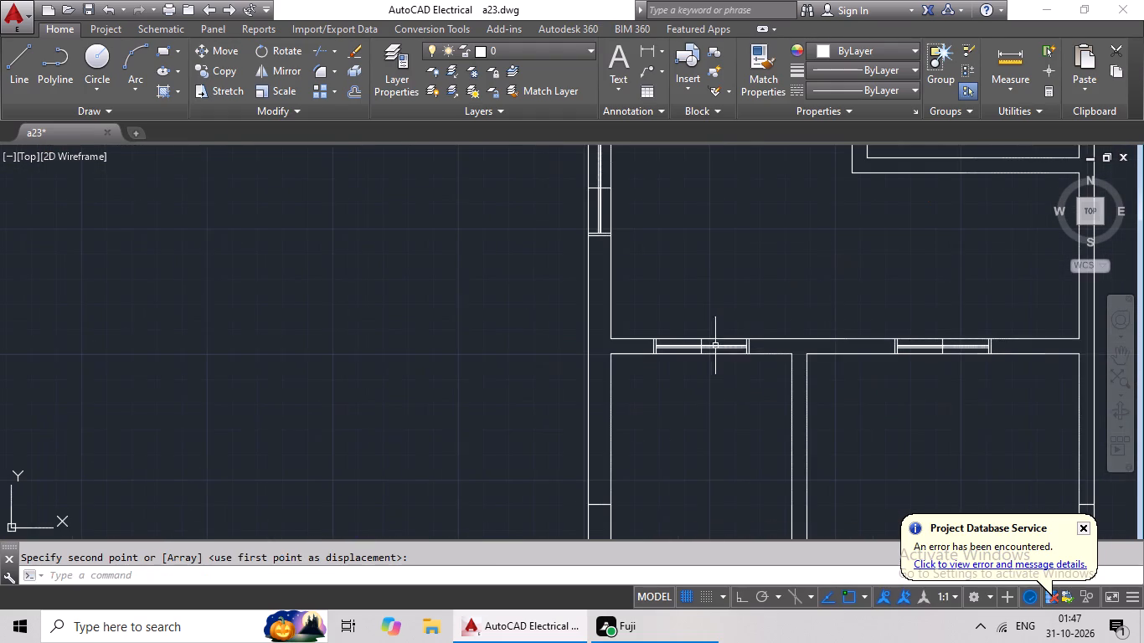
scroll(765, 352, "down", 4)
middle_click_drag(958, 398, 863, 396)
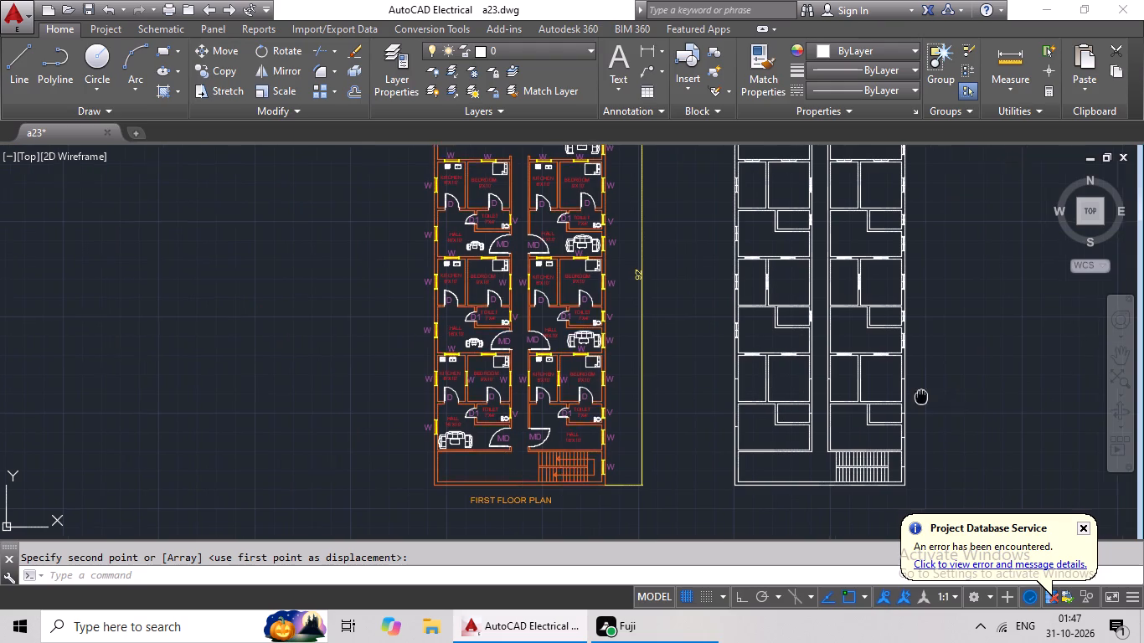
middle_click_drag(863, 396, 394, 295)
scroll(654, 299, "down", 3)
middle_click_drag(685, 245, 660, 286)
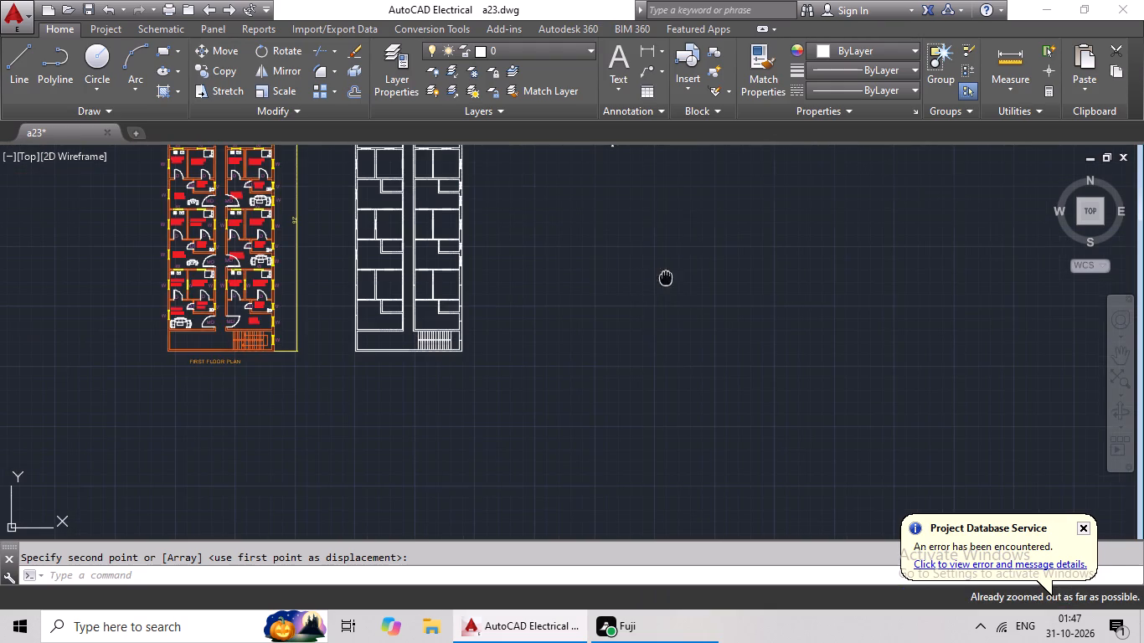
middle_click_drag(660, 286, 605, 361)
scroll(532, 241, "up", 4)
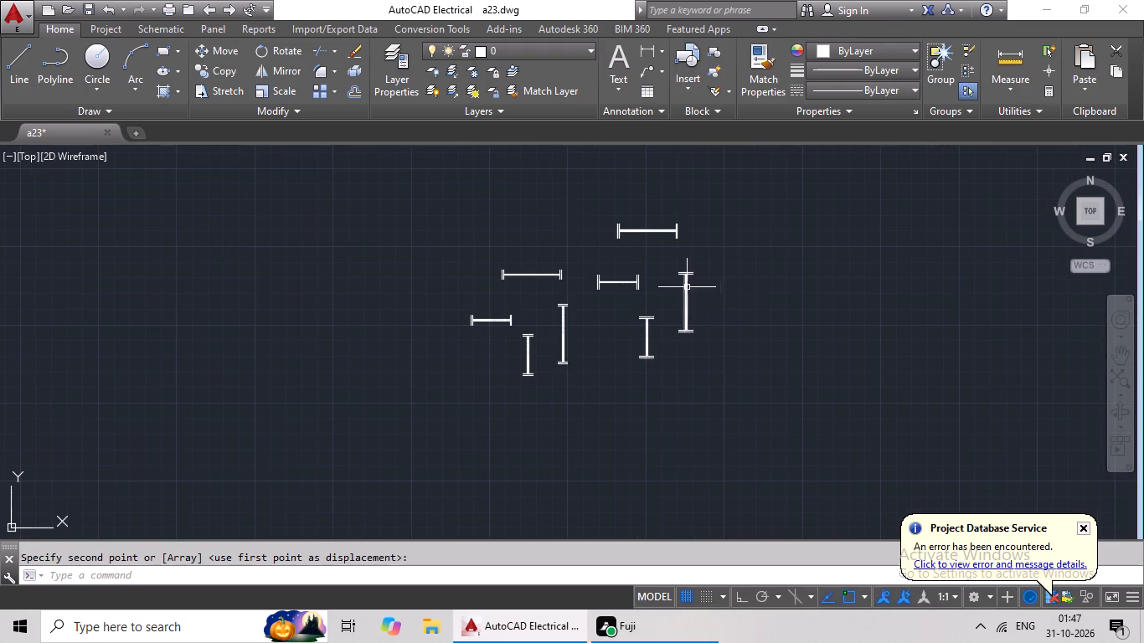
scroll(687, 287, "up", 2)
left_click_drag(741, 221, 781, 404)
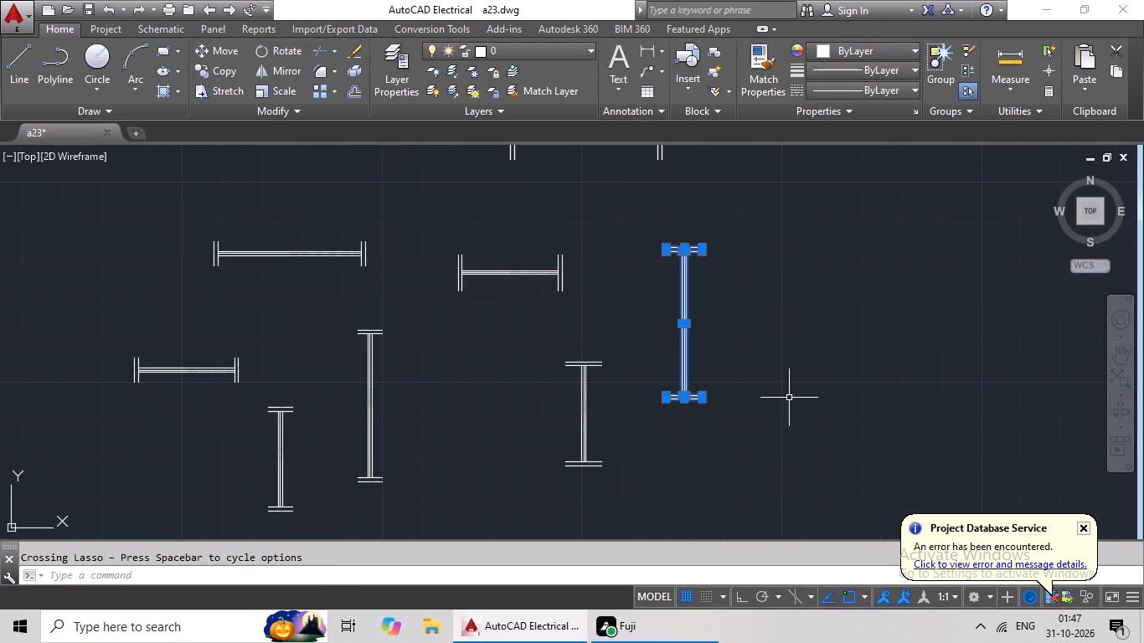
left_click(231, 70)
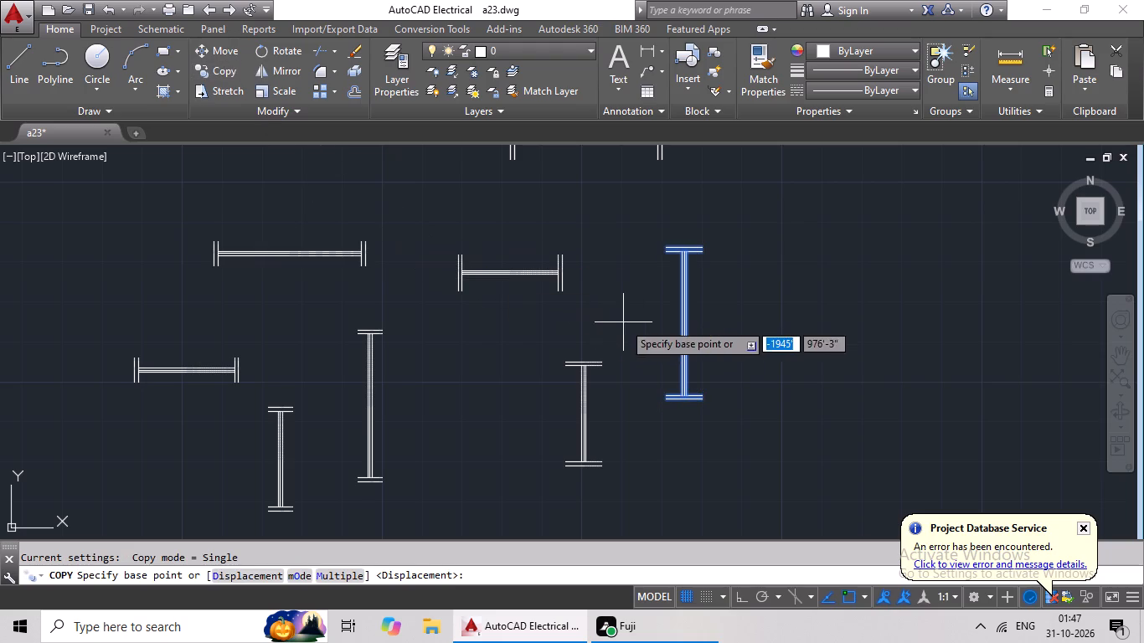
scroll(705, 326, "up", 2)
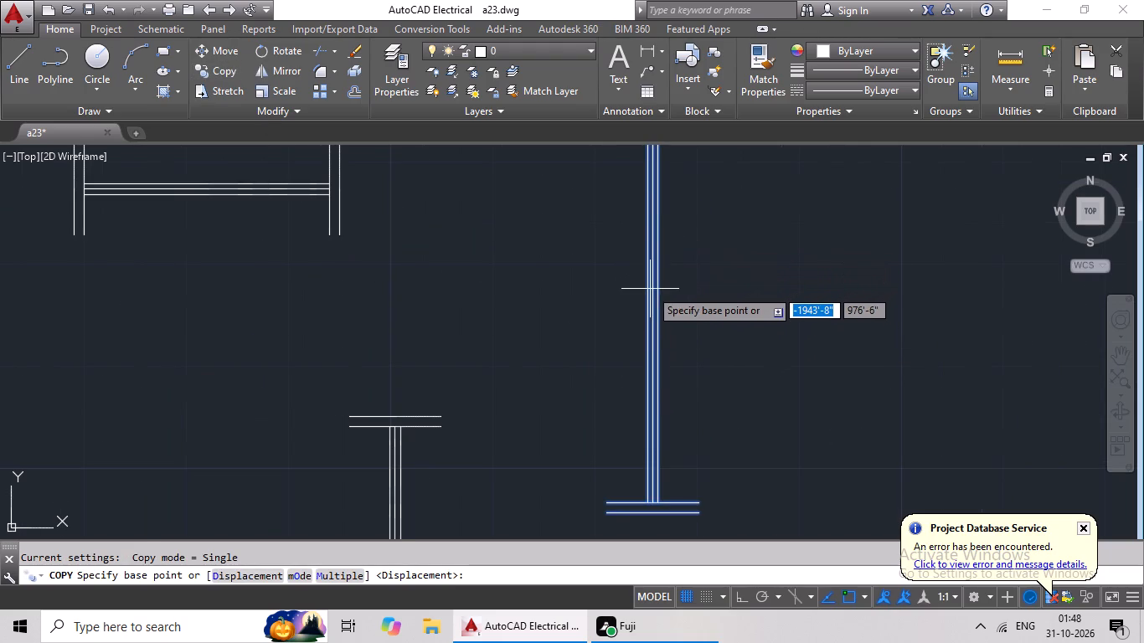
scroll(650, 289, "down", 1)
scroll(650, 273, "up", 5)
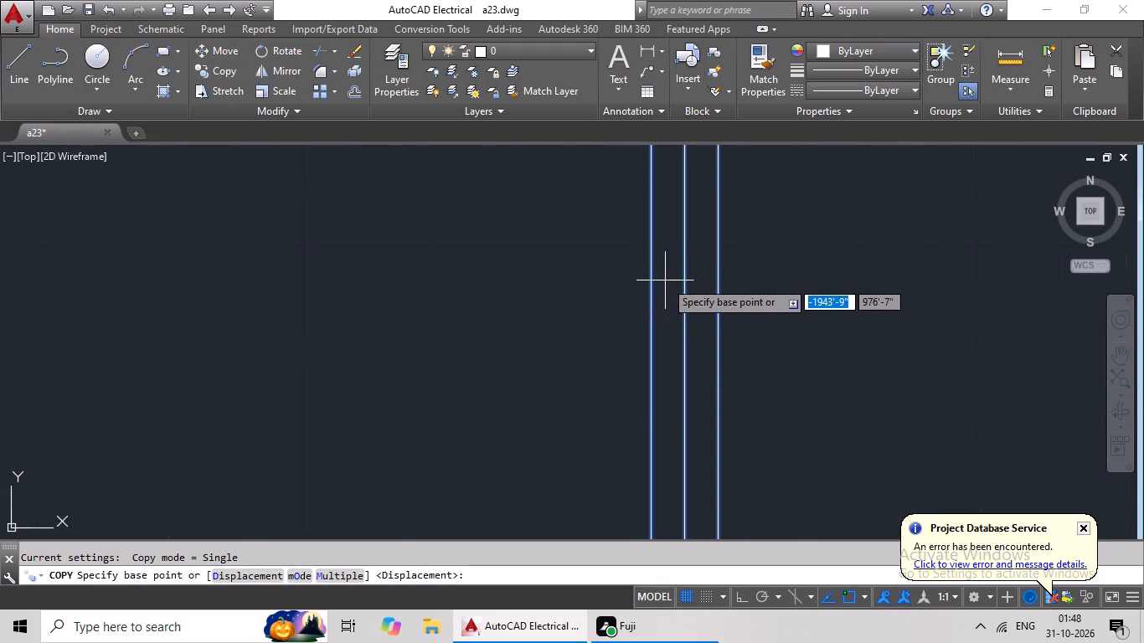
scroll(687, 372, "down", 2)
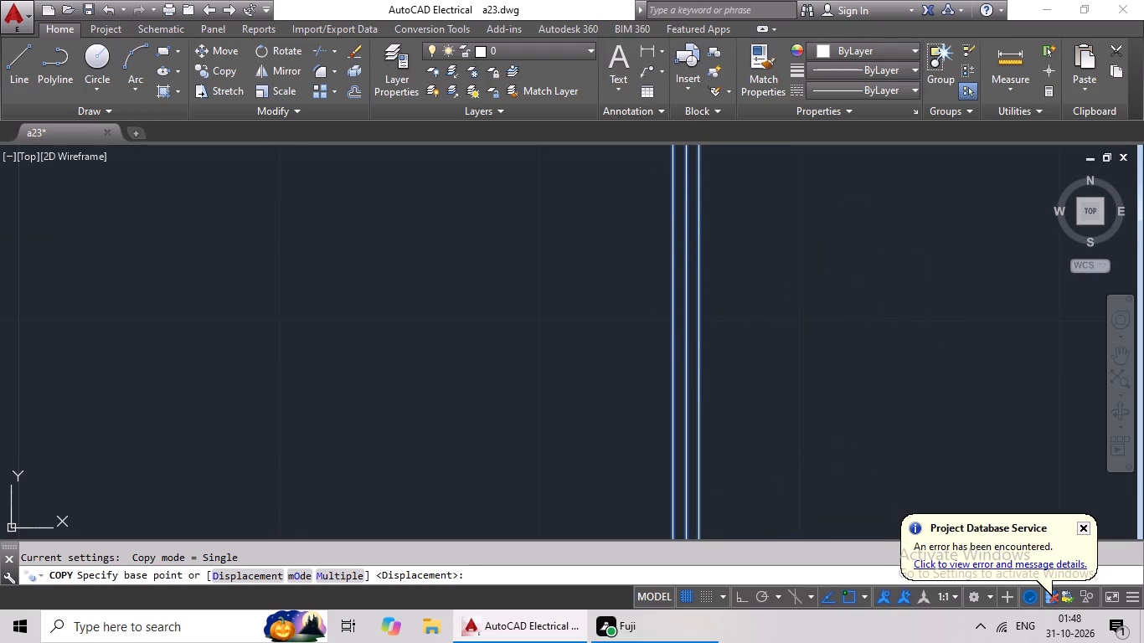
scroll(688, 229, "down", 1)
scroll(693, 352, "down", 1)
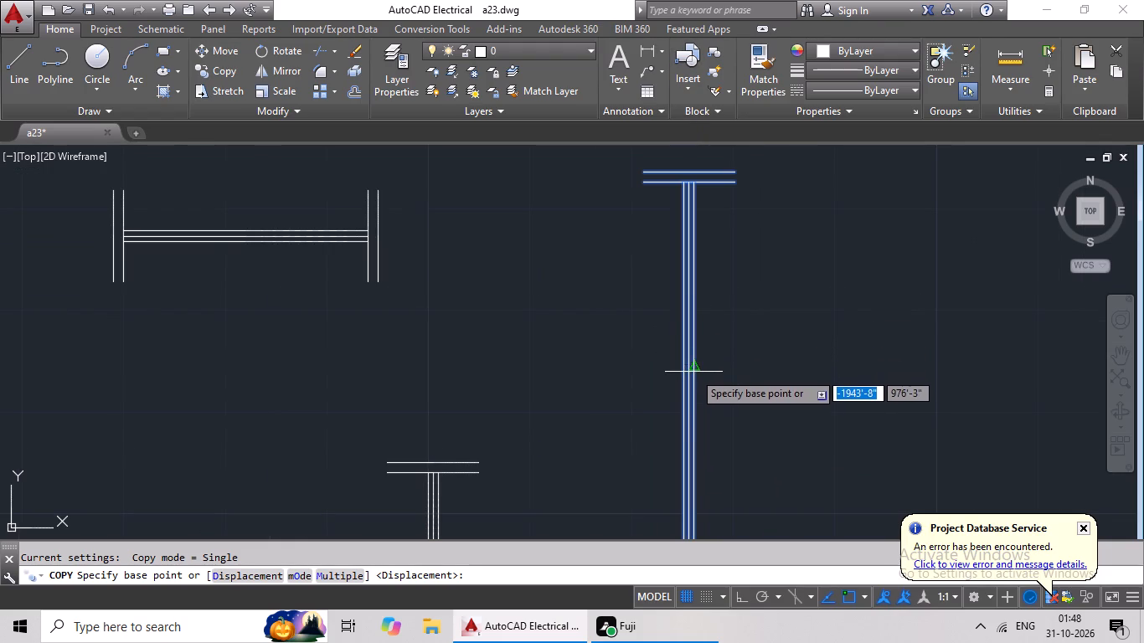
left_click(688, 364)
scroll(533, 365, "down", 4)
middle_click_drag(445, 377, 745, 211)
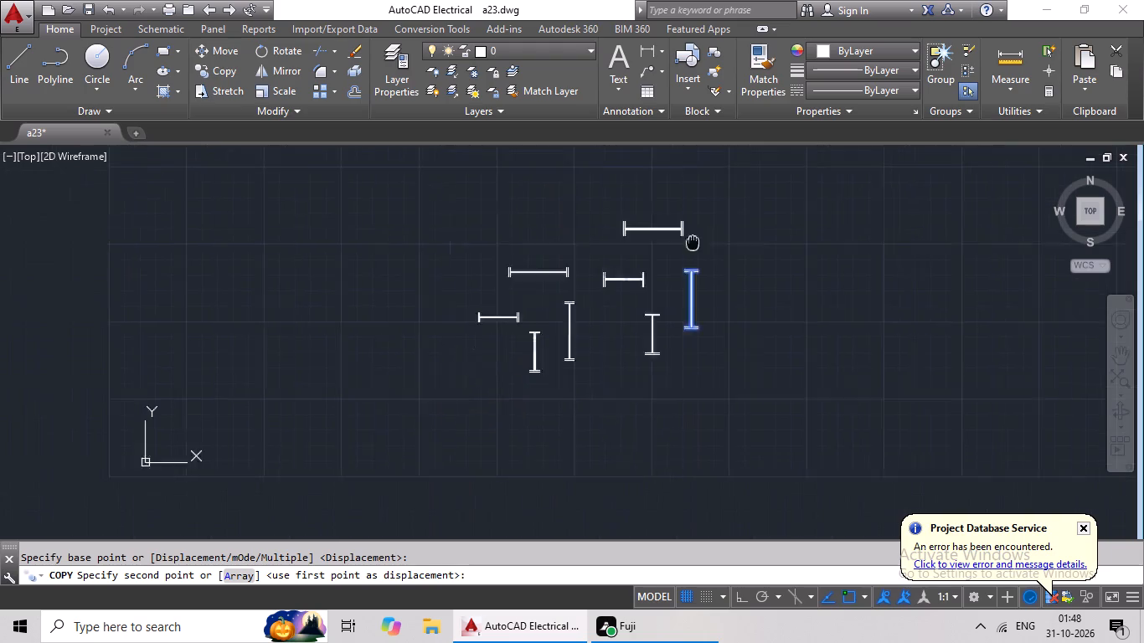
middle_click_drag(745, 211, 758, 203)
scroll(553, 355, "down", 3)
middle_click_drag(401, 363, 541, 296)
scroll(470, 390, "down", 1)
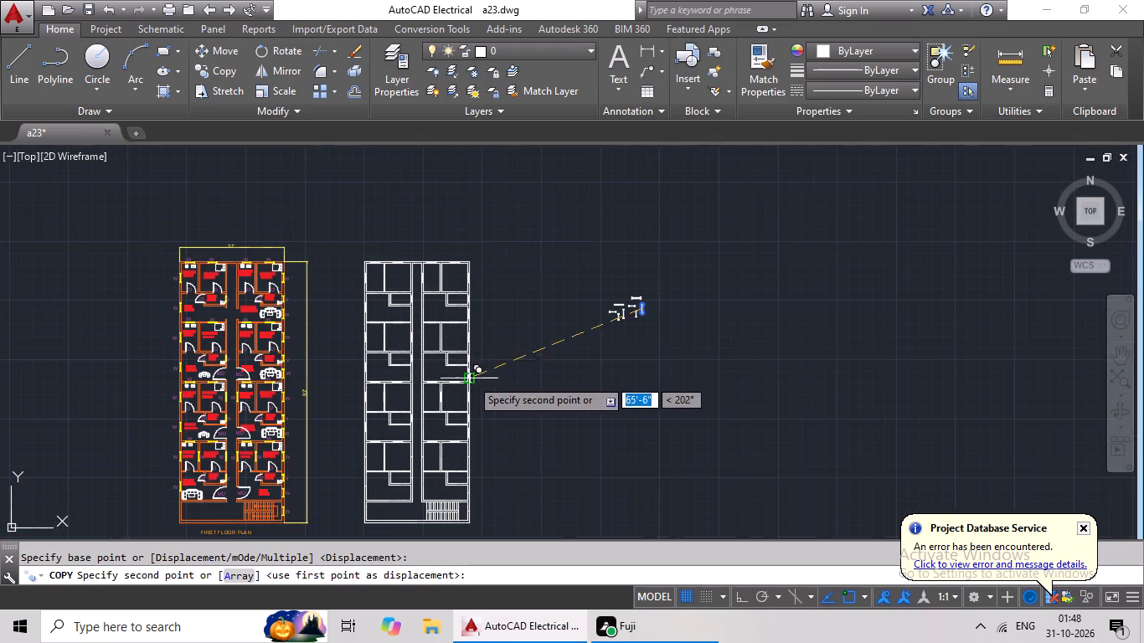
middle_click_drag(500, 320, 514, 289)
scroll(451, 430, "up", 3)
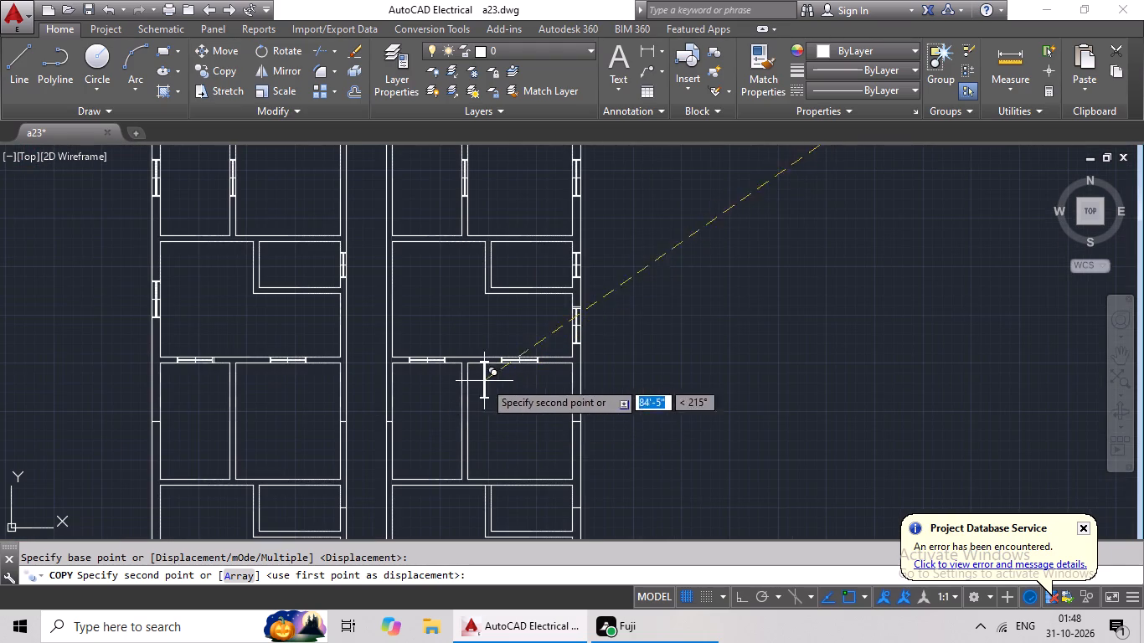
scroll(580, 445, "up", 3)
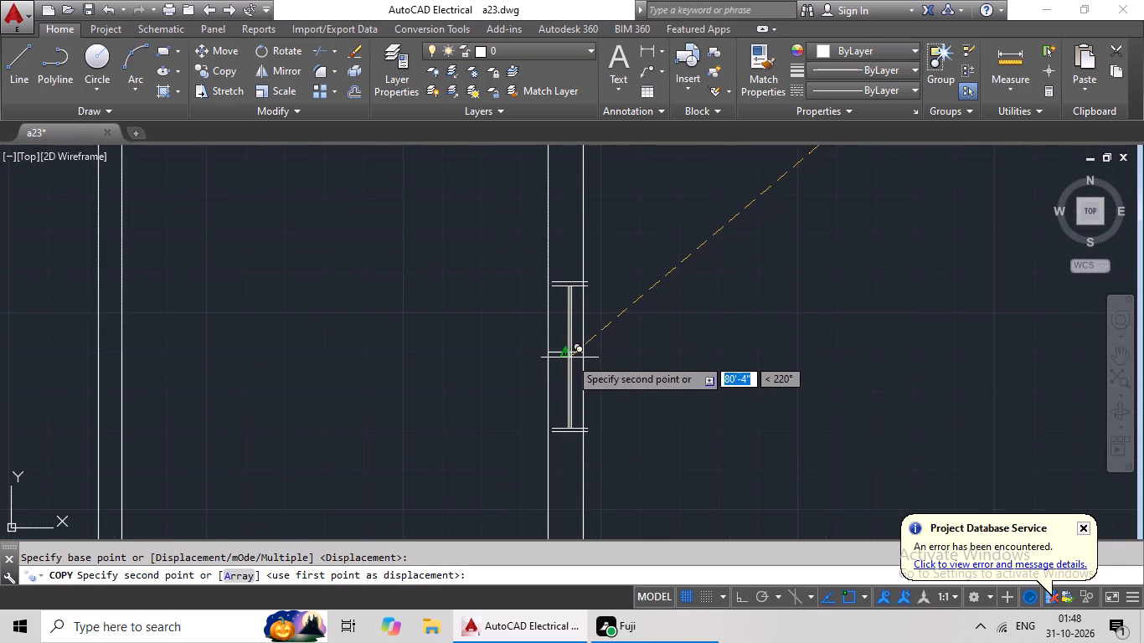
left_click(569, 354)
Copy the tall vertical window symbol with narrow ends to the corridor-side wall of the right unit's fourth-row kitchen, using midpoints.
scroll(699, 327, "down", 3)
middle_click_drag(764, 350, 643, 351)
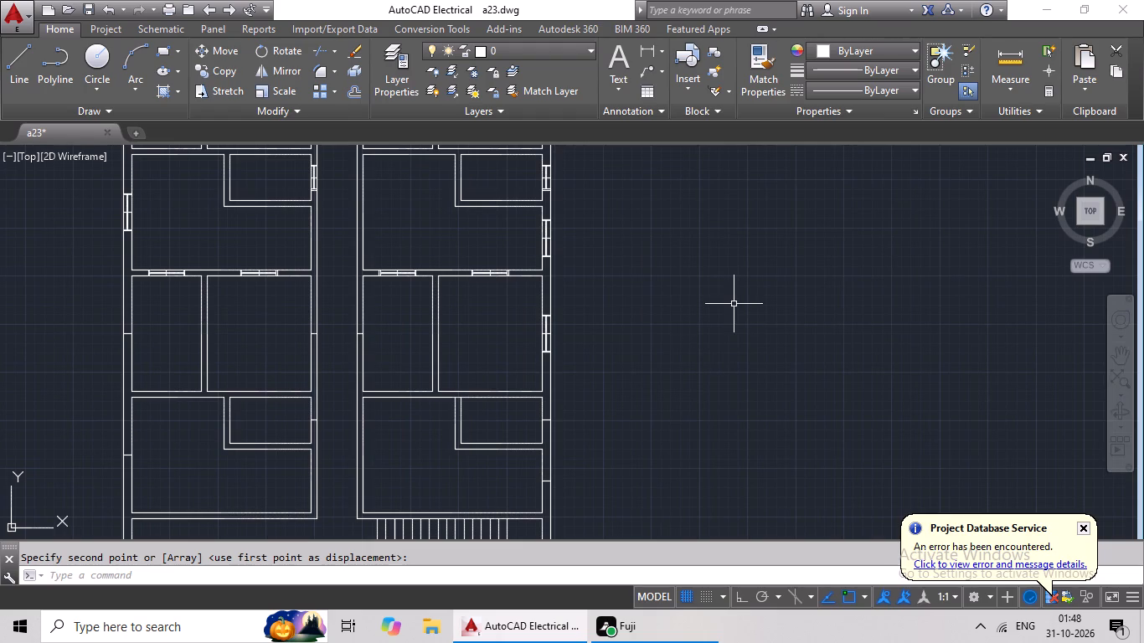
middle_click_drag(760, 283, 658, 294)
middle_click_drag(735, 269, 616, 291)
scroll(748, 280, "down", 1)
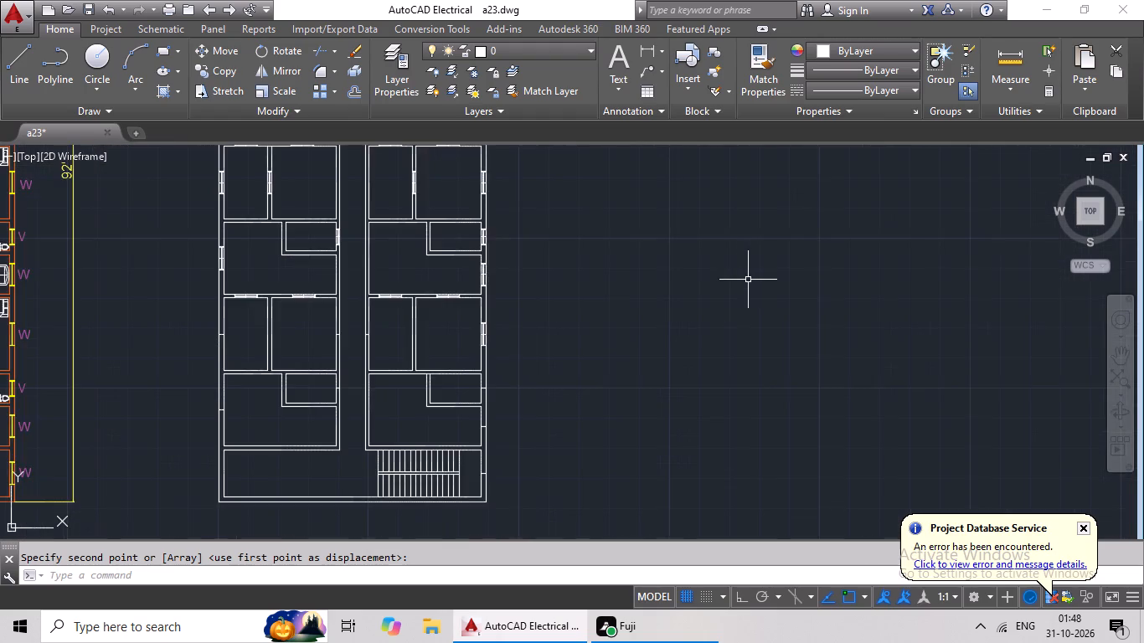
middle_click_drag(745, 279, 456, 386)
scroll(773, 357, "down", 2)
middle_click_drag(761, 349, 607, 380)
scroll(563, 274, "up", 3)
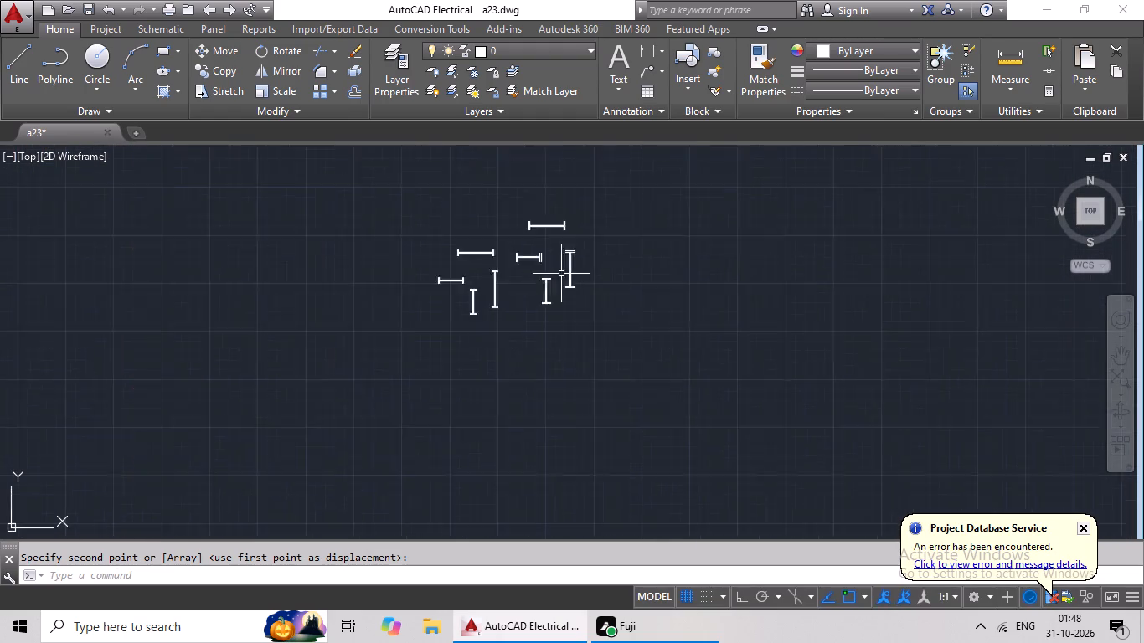
scroll(561, 274, "up", 1)
scroll(438, 284, "up", 3)
left_click_drag(574, 177, 452, 440)
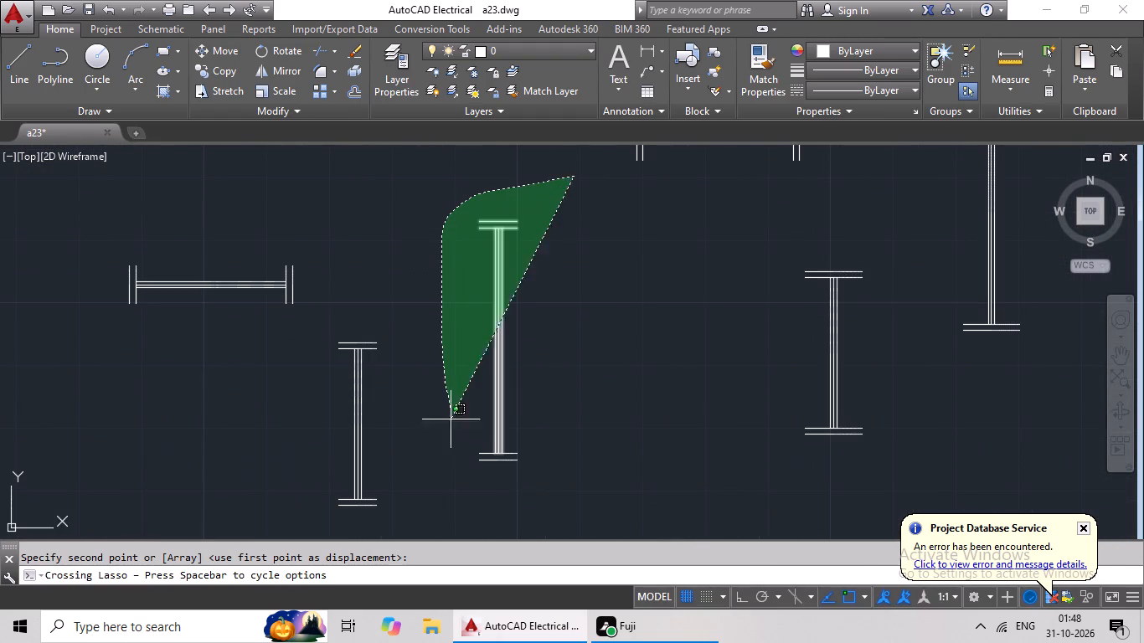
left_click_drag(452, 440, 602, 501)
left_click(229, 67)
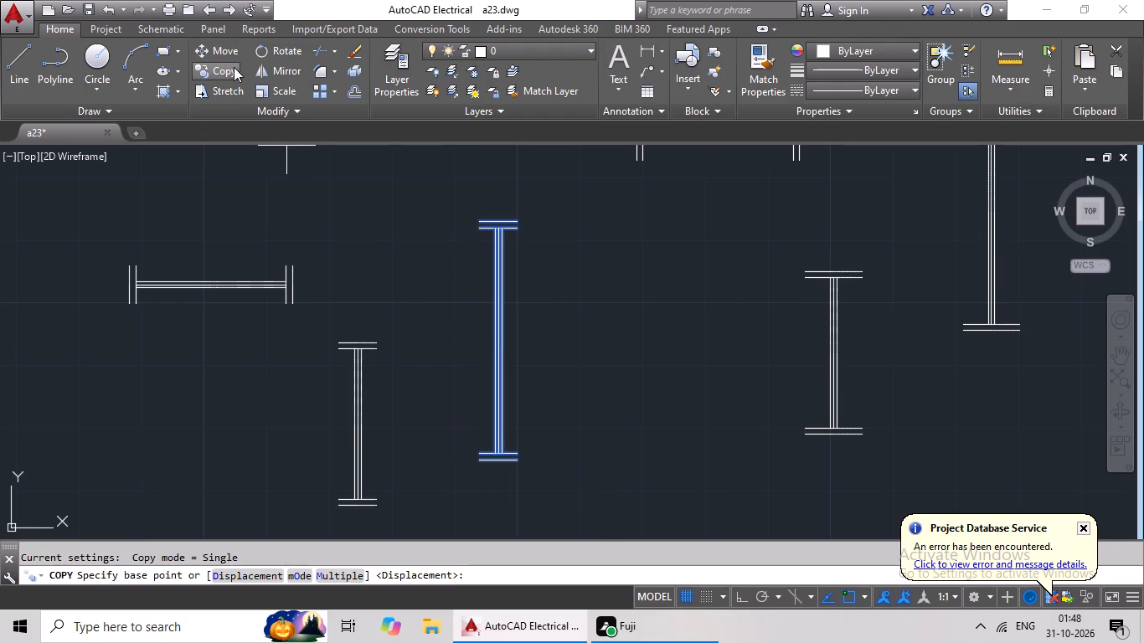
scroll(518, 350, "up", 3)
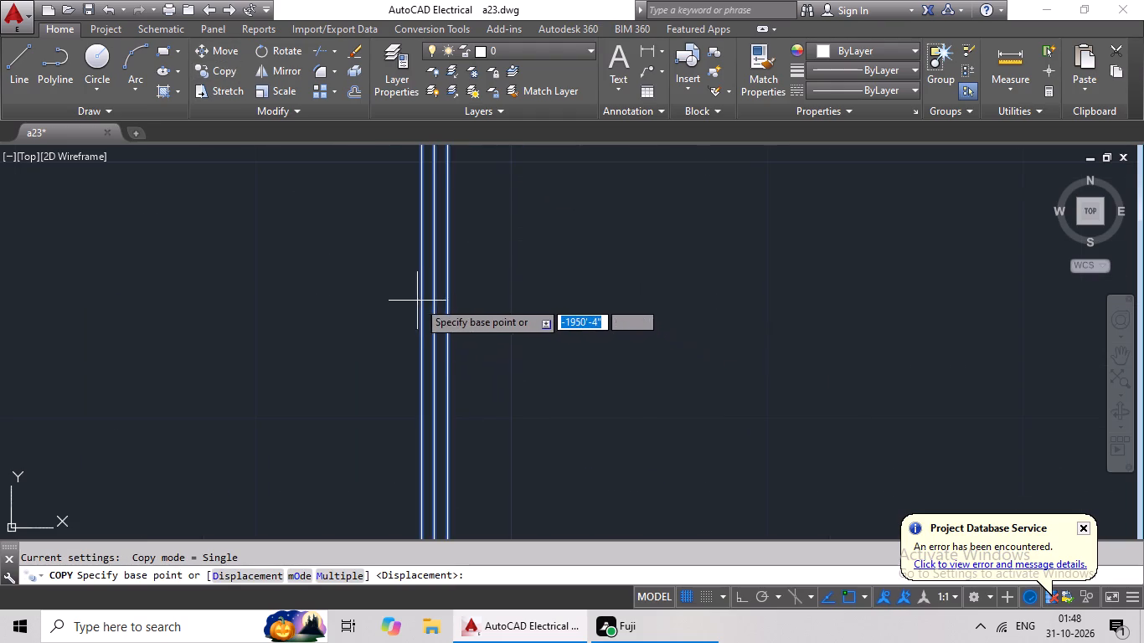
left_click_drag(435, 316, 415, 325)
scroll(103, 388, "down", 4)
middle_click_drag(104, 387, 536, 275)
scroll(229, 420, "down", 2)
middle_click_drag(204, 436, 593, 283)
scroll(265, 436, "down", 2)
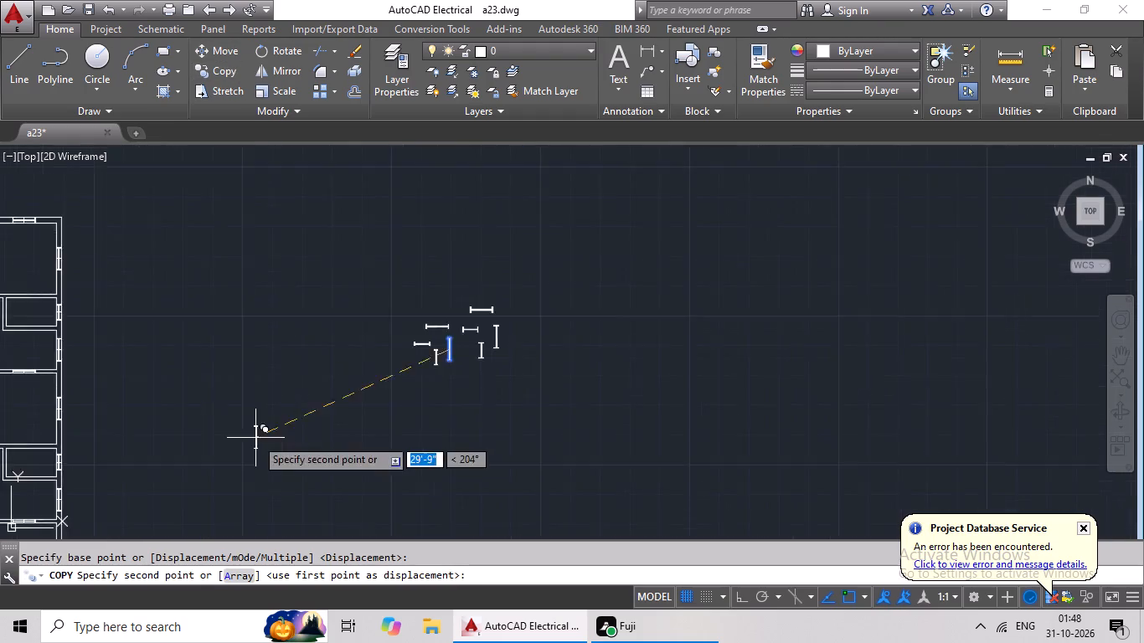
middle_click_drag(291, 423, 577, 293)
middle_click_drag(474, 353, 720, 234)
middle_click_drag(652, 363, 736, 276)
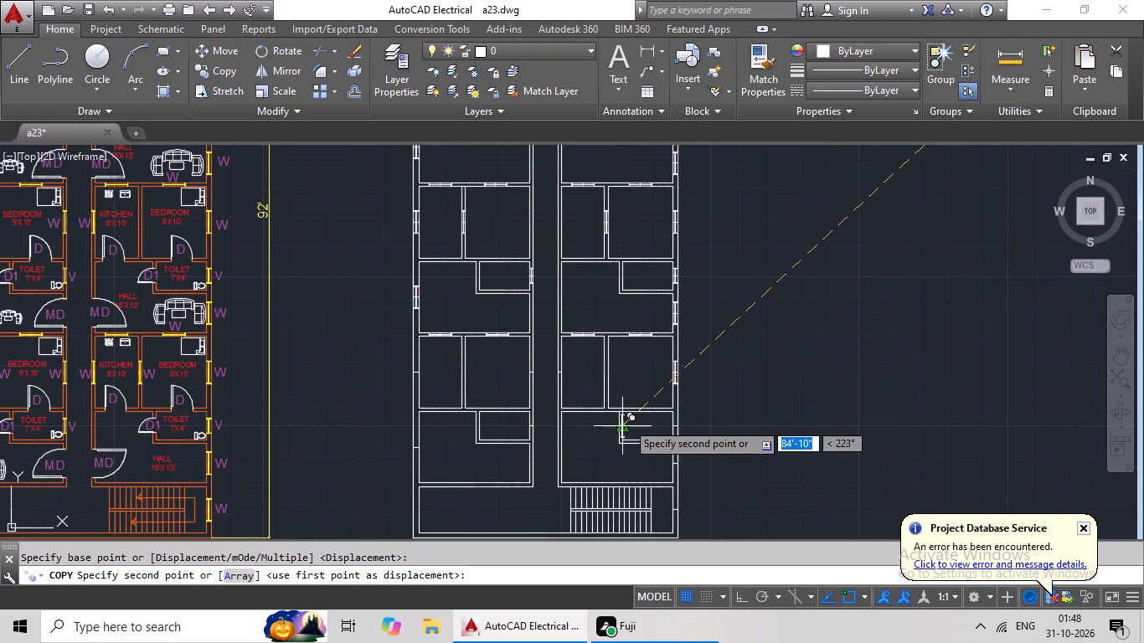
scroll(564, 384, "up", 4)
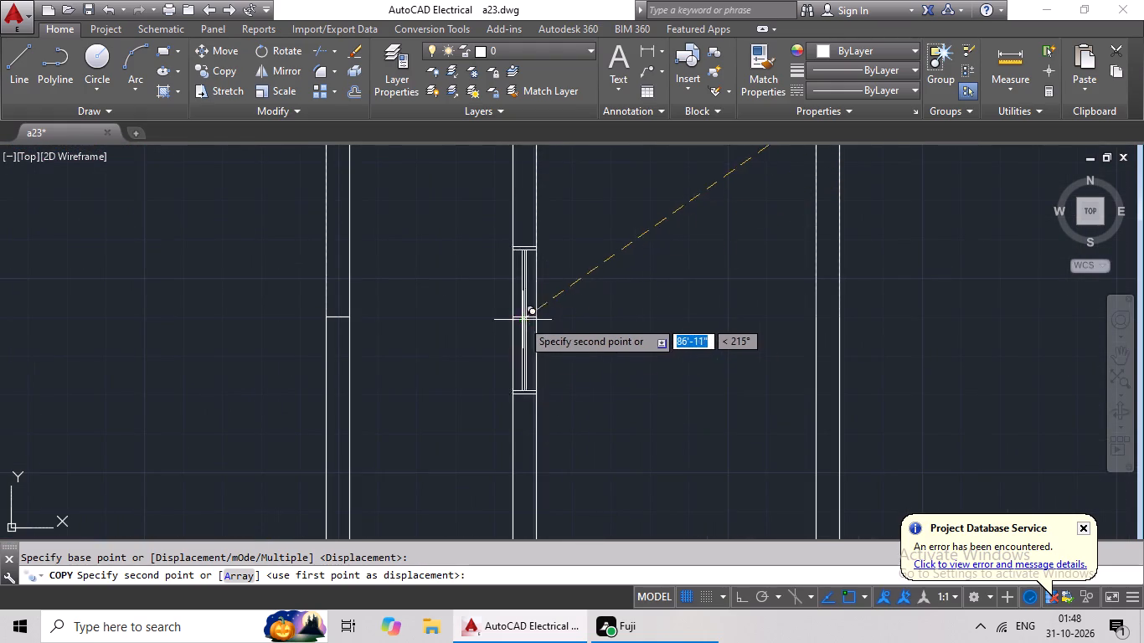
scroll(520, 319, "up", 3)
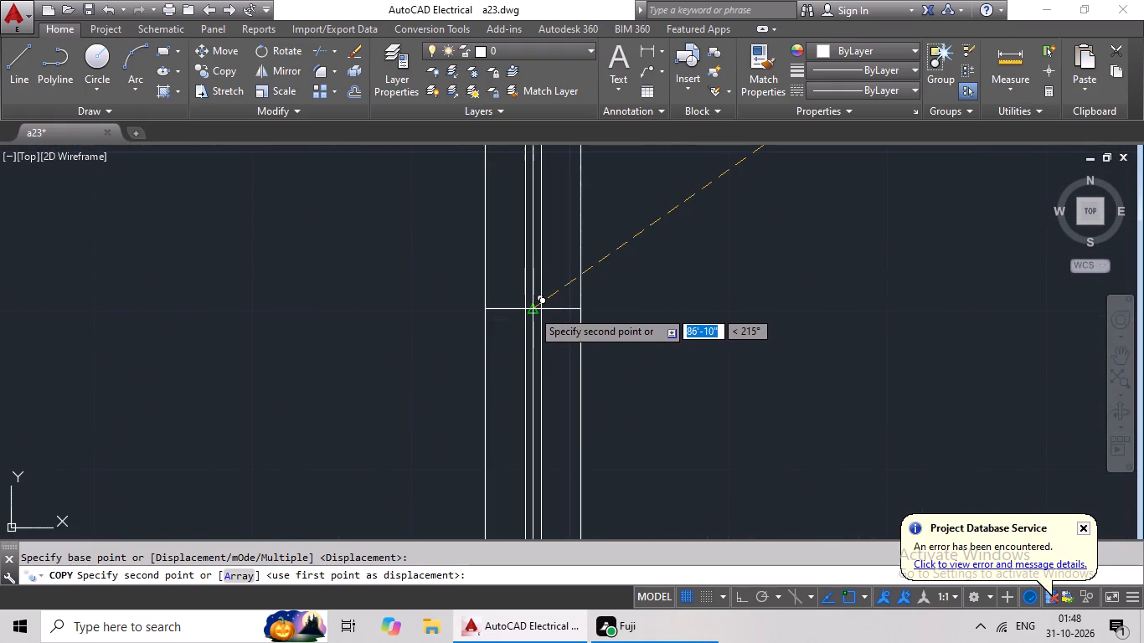
left_click(532, 310)
scroll(662, 300, "down", 4)
middle_click_drag(714, 305, 605, 330)
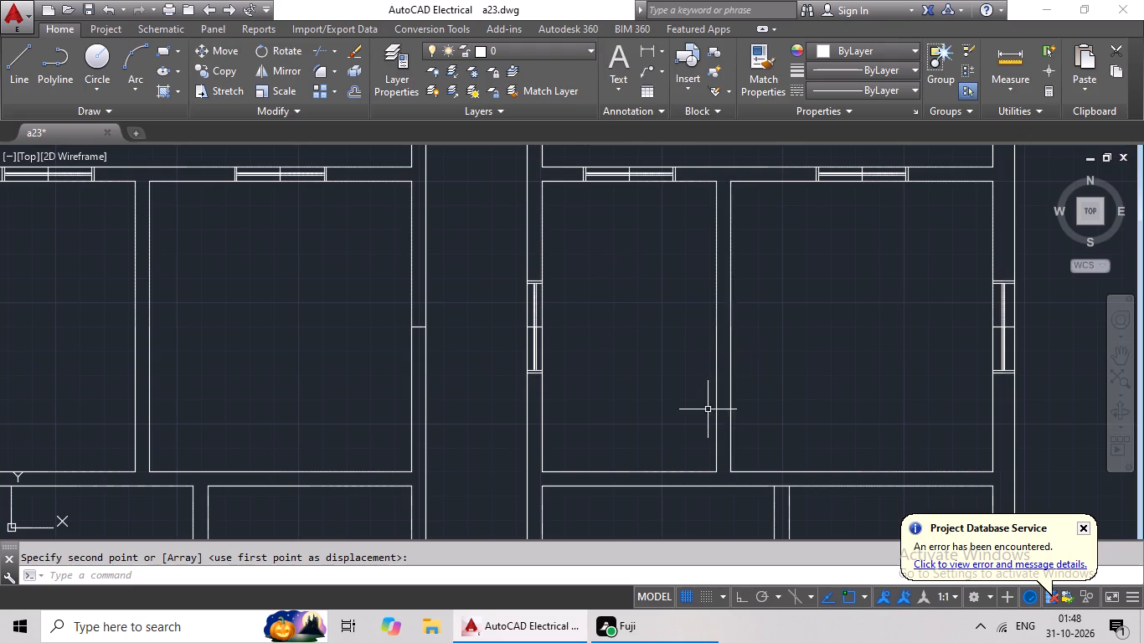
Copy the tall vertical window symbol with narrow ends to the corridor-side wall of the left unit's fourth-row bedroom, using midpoints.
scroll(737, 384, "down", 2)
middle_click_drag(749, 367, 553, 321)
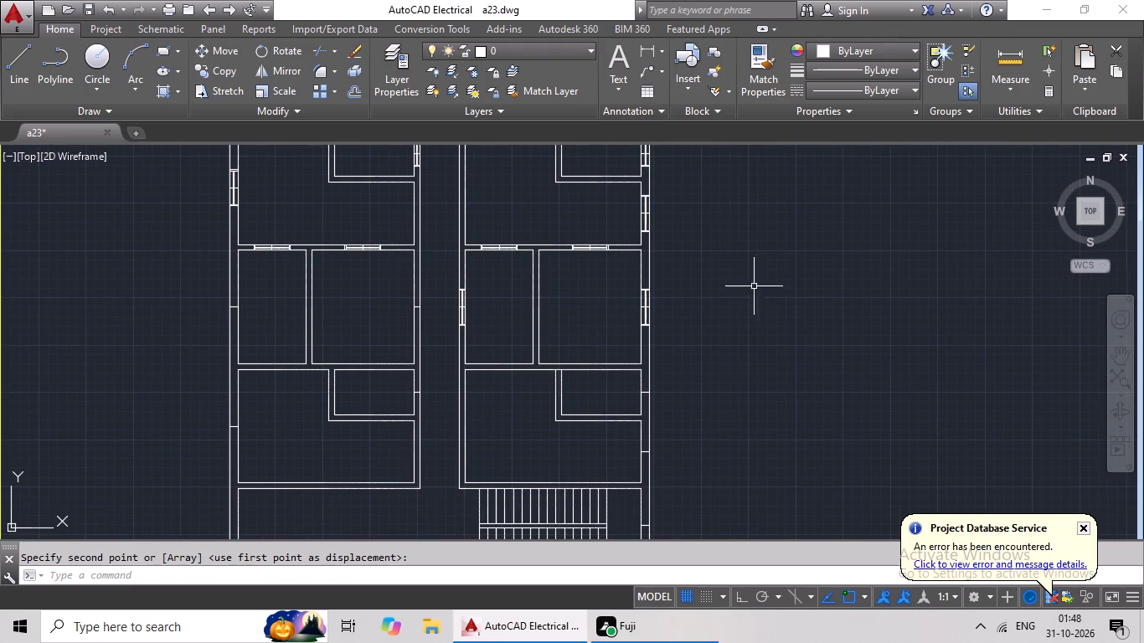
middle_click_drag(787, 296, 668, 282)
middle_click_drag(751, 259, 689, 270)
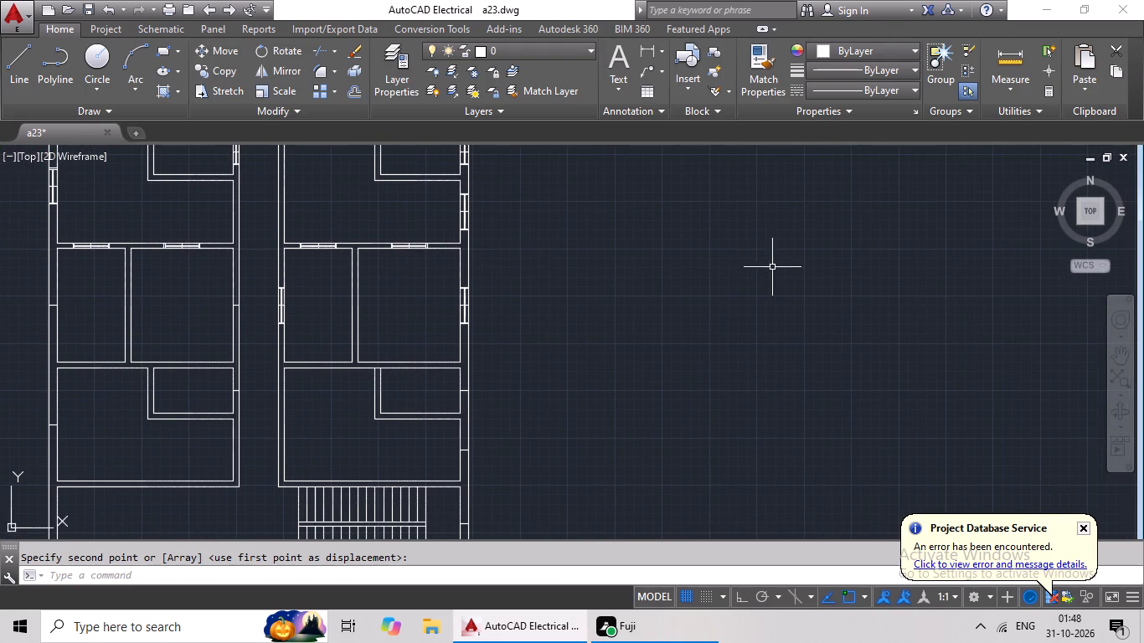
middle_click_drag(699, 281, 669, 289)
scroll(800, 294, "down", 1)
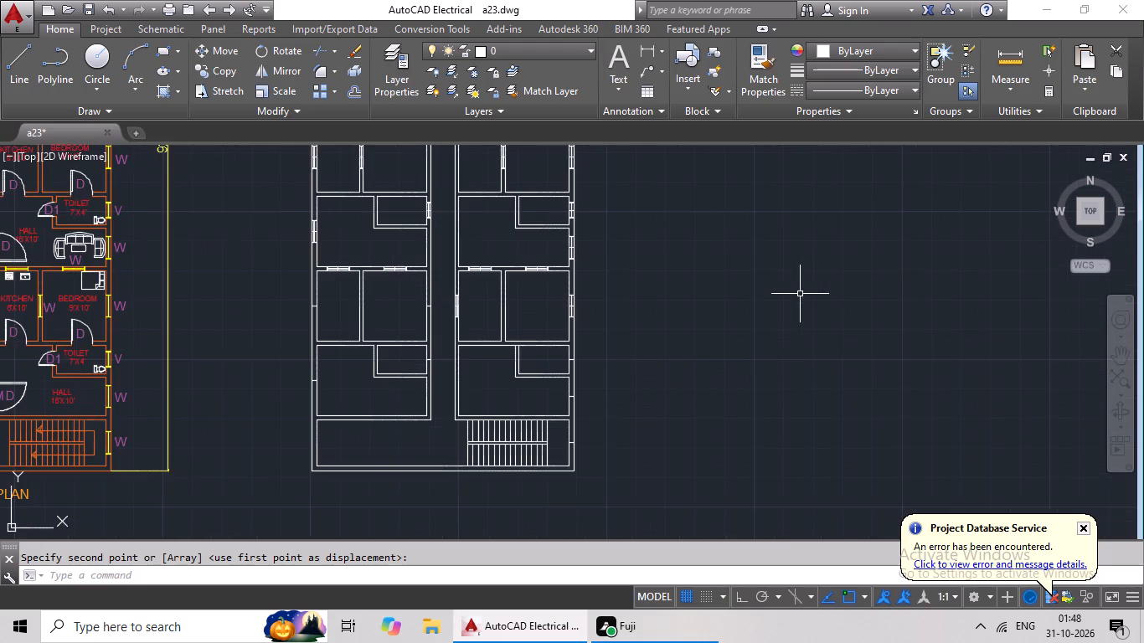
middle_click_drag(792, 296, 692, 329)
scroll(748, 315, "down", 2)
middle_click_drag(784, 331, 768, 338)
scroll(791, 184, "up", 7)
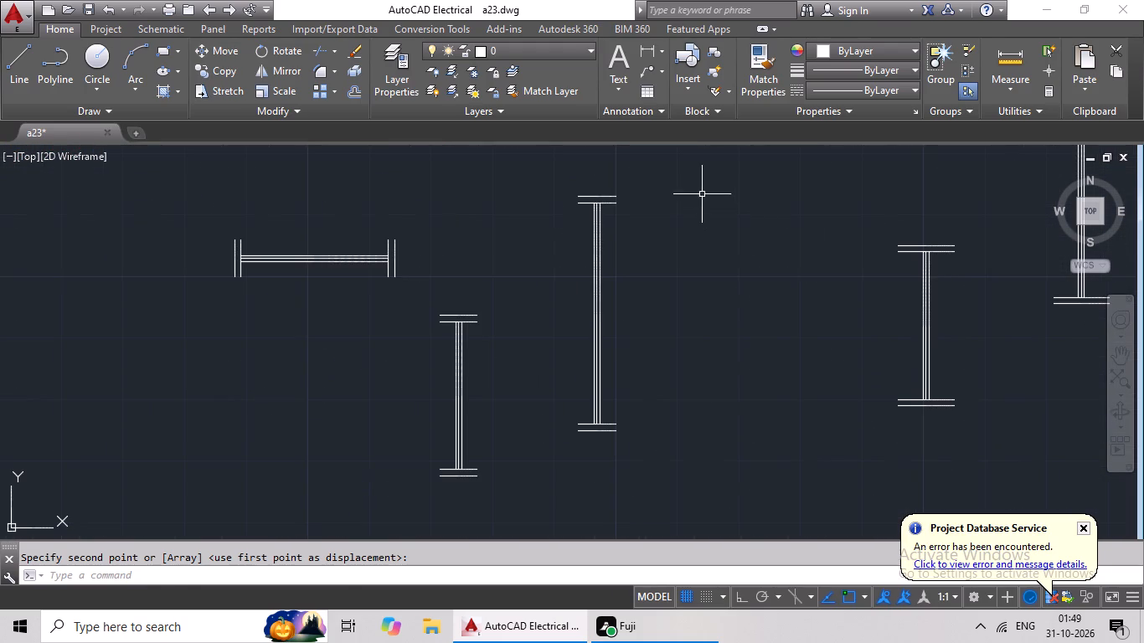
left_click_drag(697, 182, 696, 405)
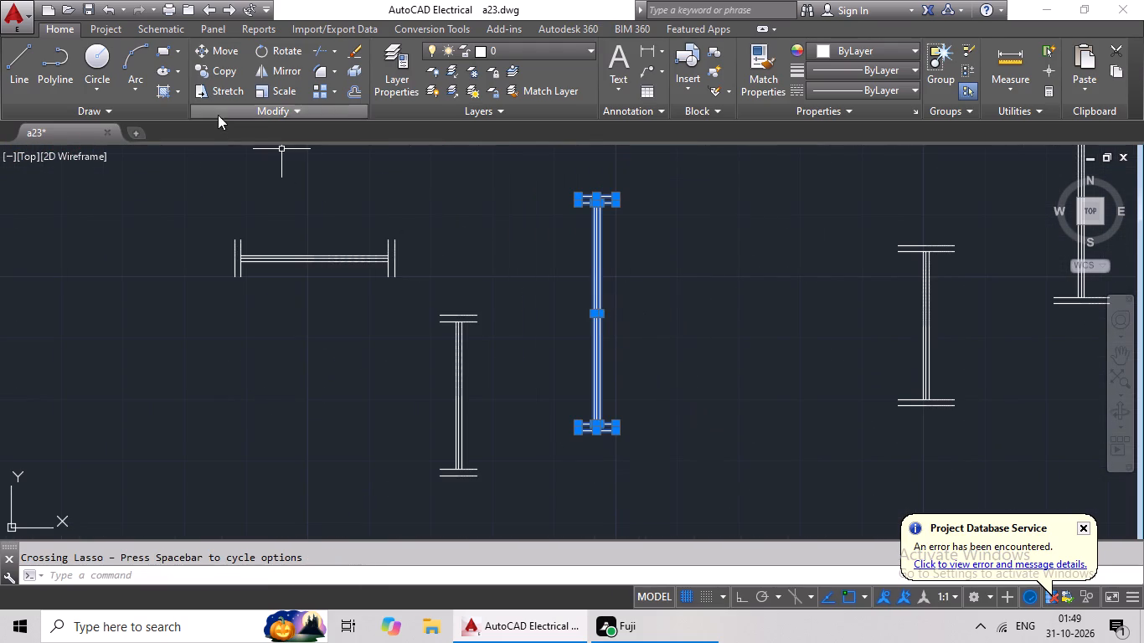
left_click(219, 76)
scroll(604, 308, "up", 2)
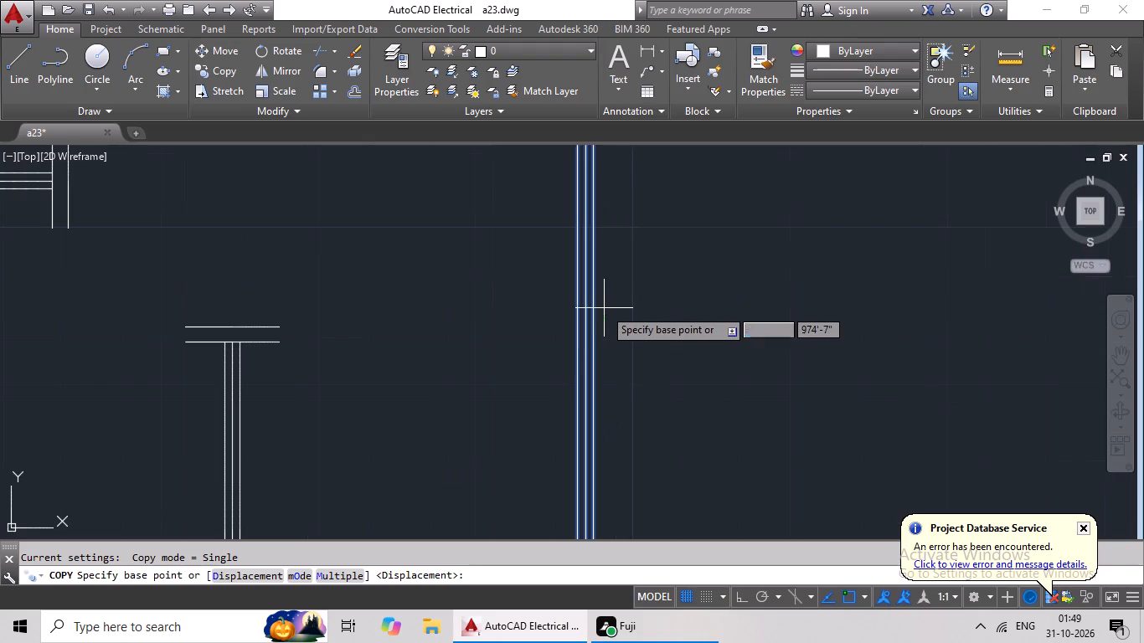
left_click(585, 318)
scroll(474, 321, "down", 3)
middle_click_drag(425, 329, 465, 310)
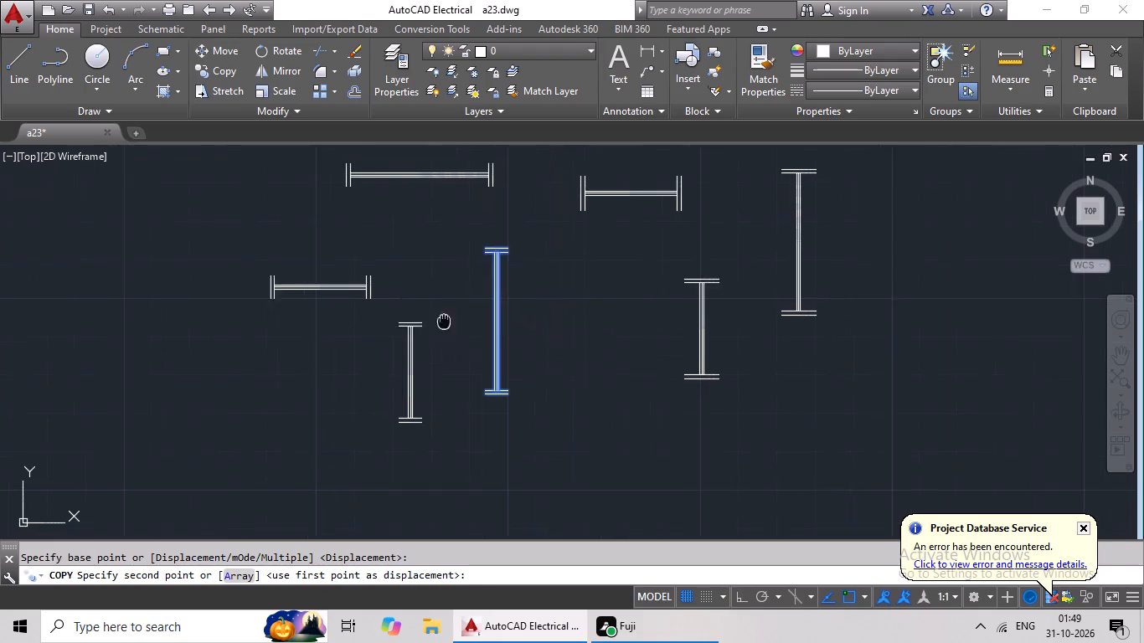
scroll(384, 330, "down", 3)
middle_click_drag(233, 407, 697, 189)
scroll(441, 353, "down", 1)
middle_click_drag(449, 350, 607, 270)
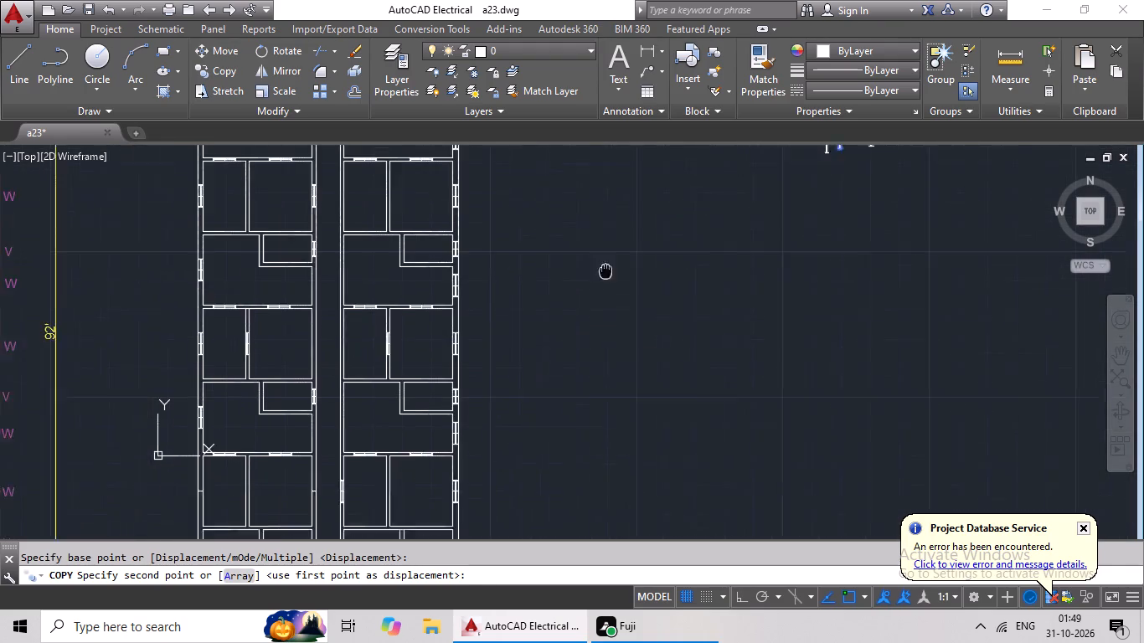
middle_click_drag(554, 333, 703, 249)
middle_click_drag(696, 327, 776, 288)
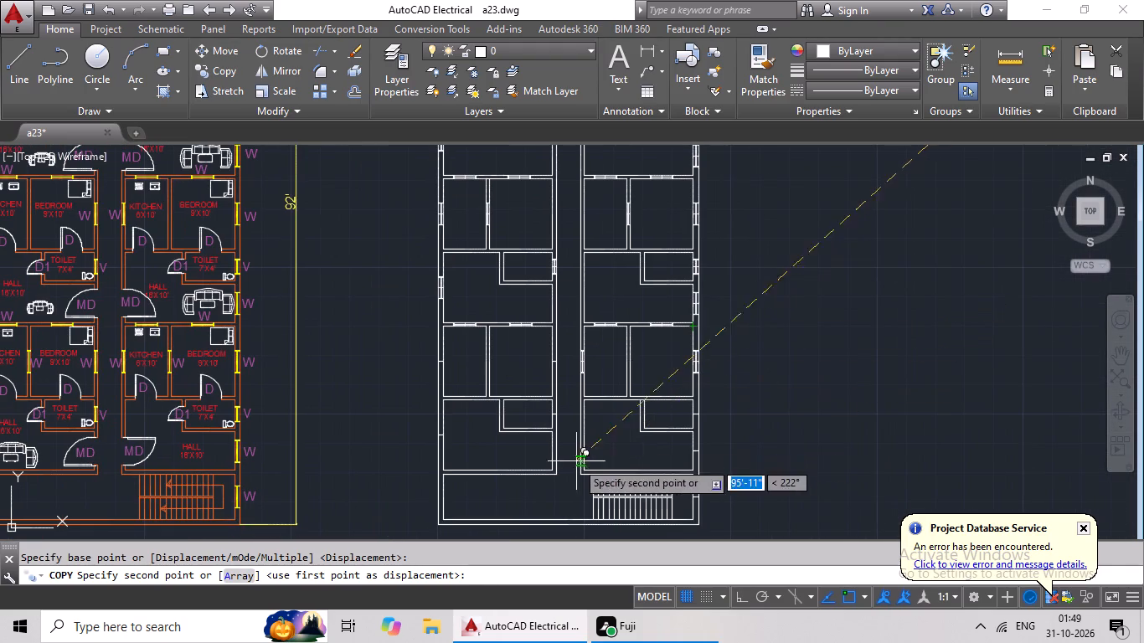
scroll(556, 358, "up", 7)
left_click(522, 349)
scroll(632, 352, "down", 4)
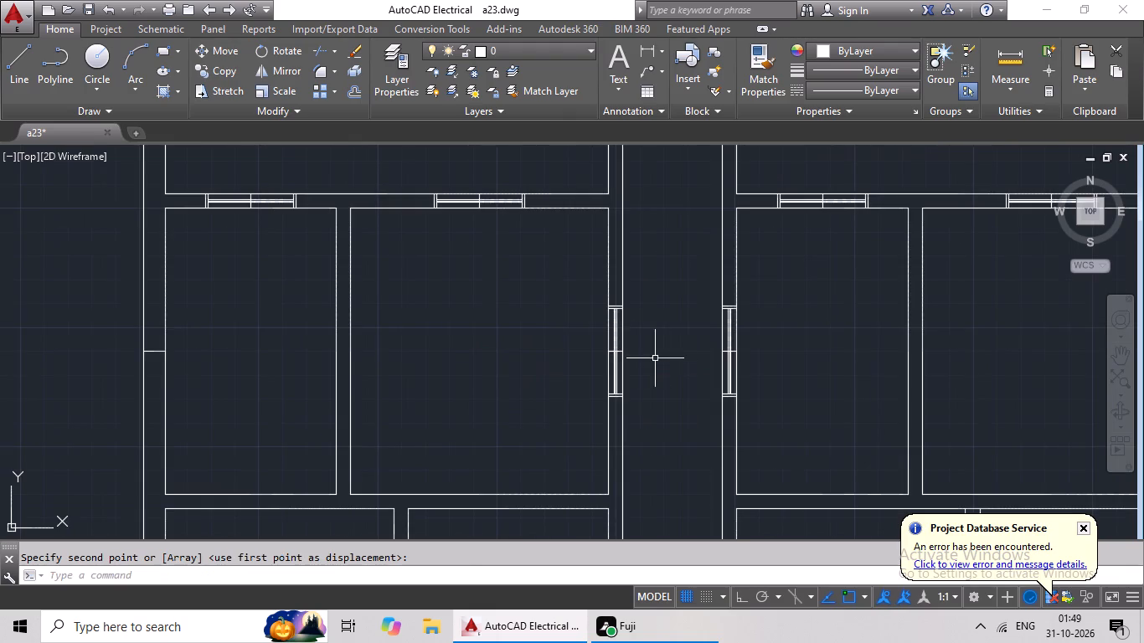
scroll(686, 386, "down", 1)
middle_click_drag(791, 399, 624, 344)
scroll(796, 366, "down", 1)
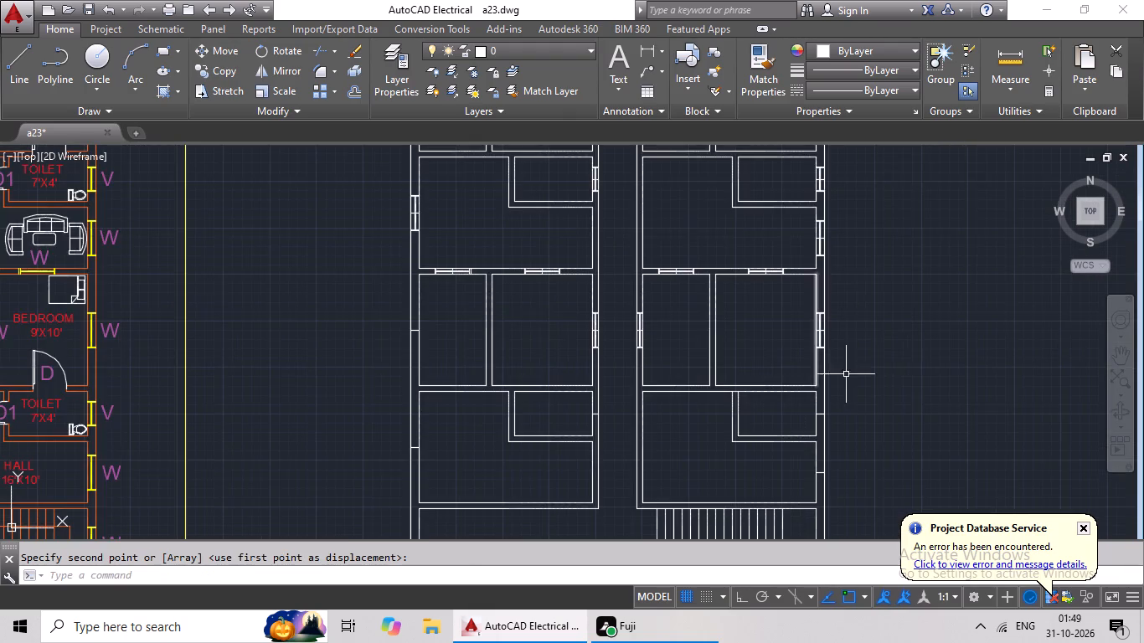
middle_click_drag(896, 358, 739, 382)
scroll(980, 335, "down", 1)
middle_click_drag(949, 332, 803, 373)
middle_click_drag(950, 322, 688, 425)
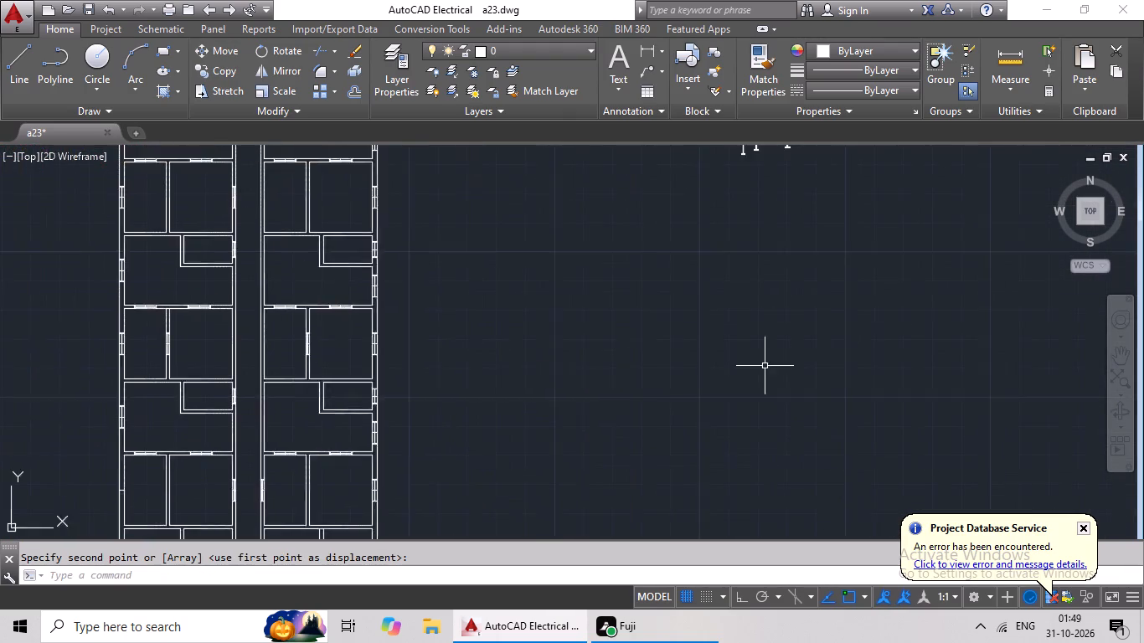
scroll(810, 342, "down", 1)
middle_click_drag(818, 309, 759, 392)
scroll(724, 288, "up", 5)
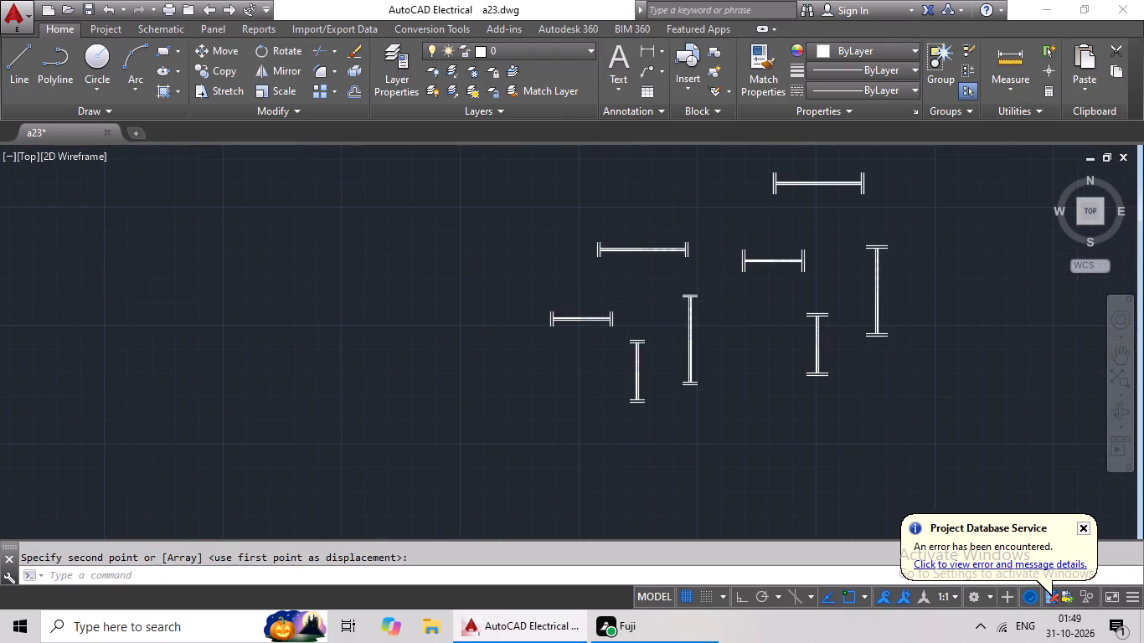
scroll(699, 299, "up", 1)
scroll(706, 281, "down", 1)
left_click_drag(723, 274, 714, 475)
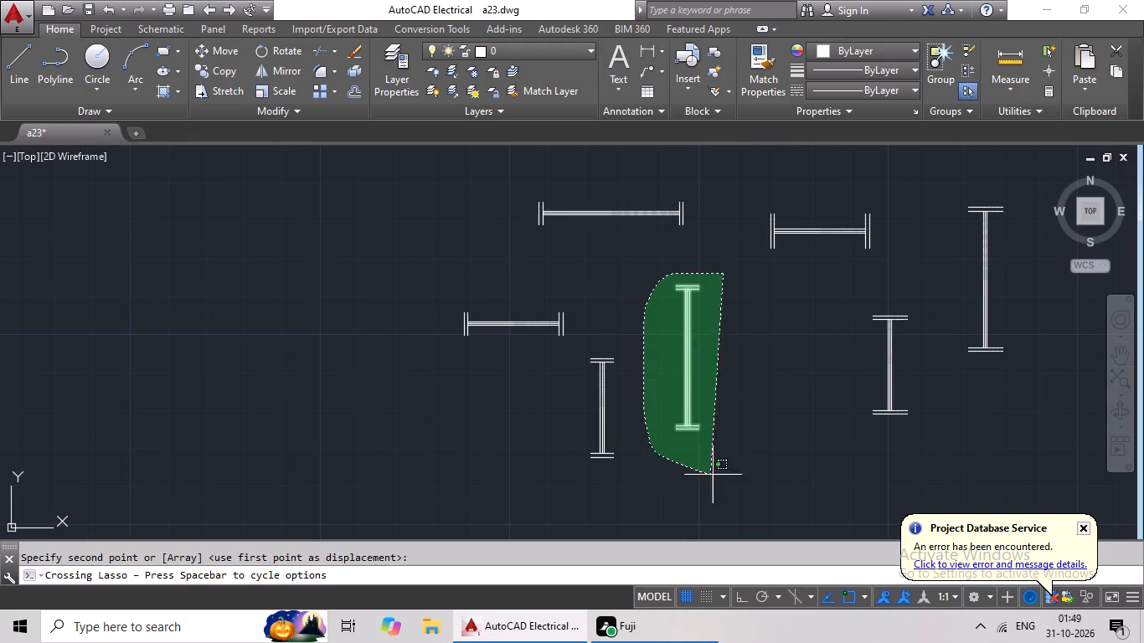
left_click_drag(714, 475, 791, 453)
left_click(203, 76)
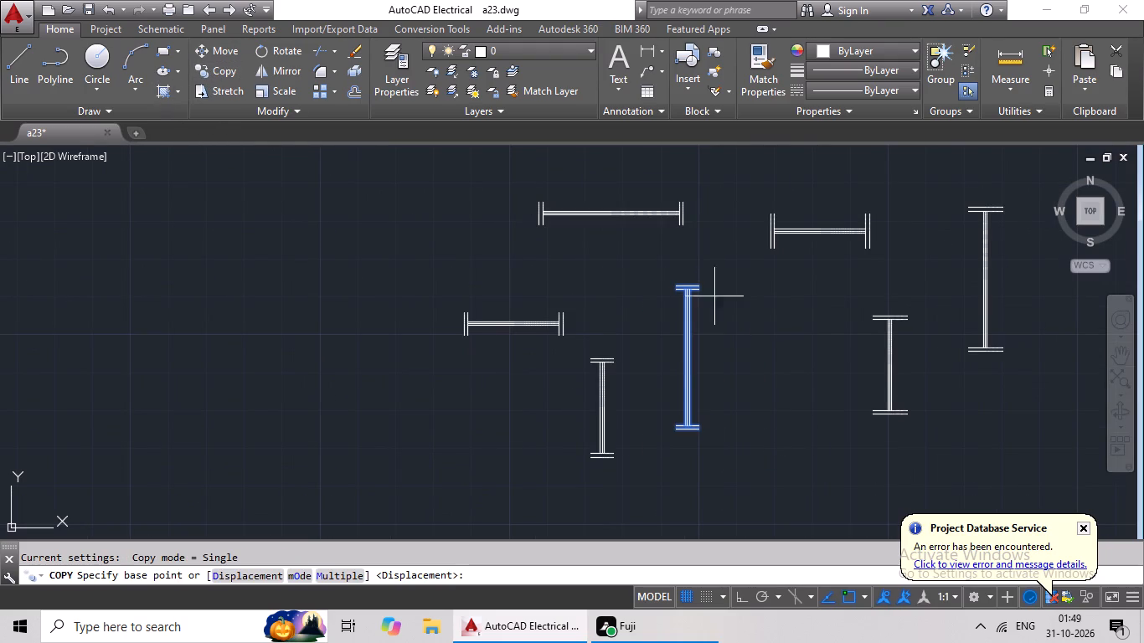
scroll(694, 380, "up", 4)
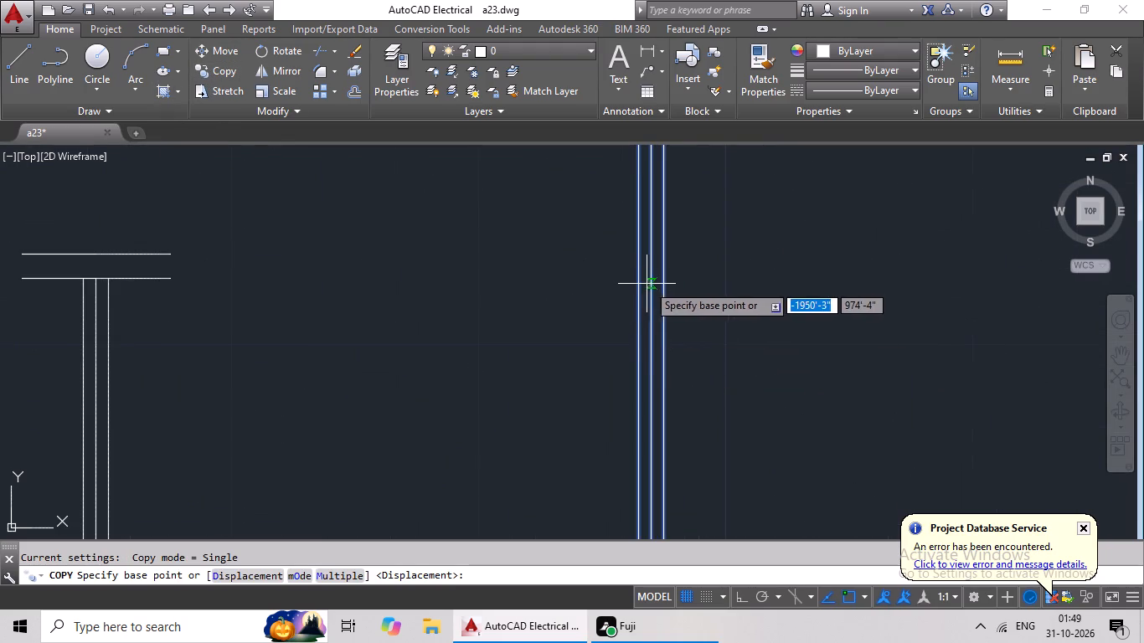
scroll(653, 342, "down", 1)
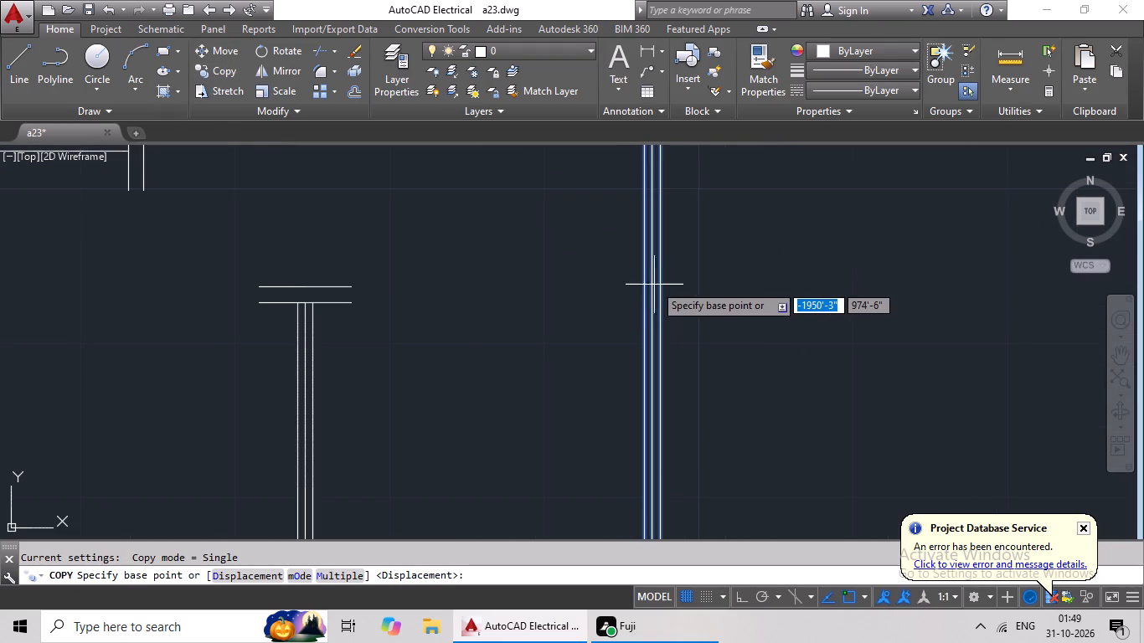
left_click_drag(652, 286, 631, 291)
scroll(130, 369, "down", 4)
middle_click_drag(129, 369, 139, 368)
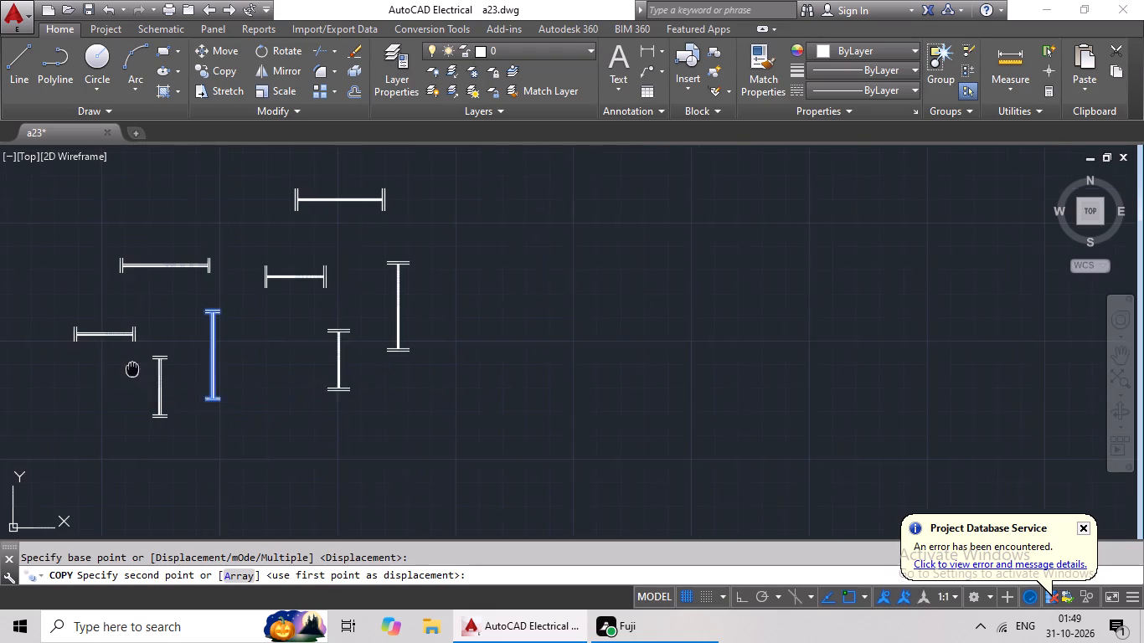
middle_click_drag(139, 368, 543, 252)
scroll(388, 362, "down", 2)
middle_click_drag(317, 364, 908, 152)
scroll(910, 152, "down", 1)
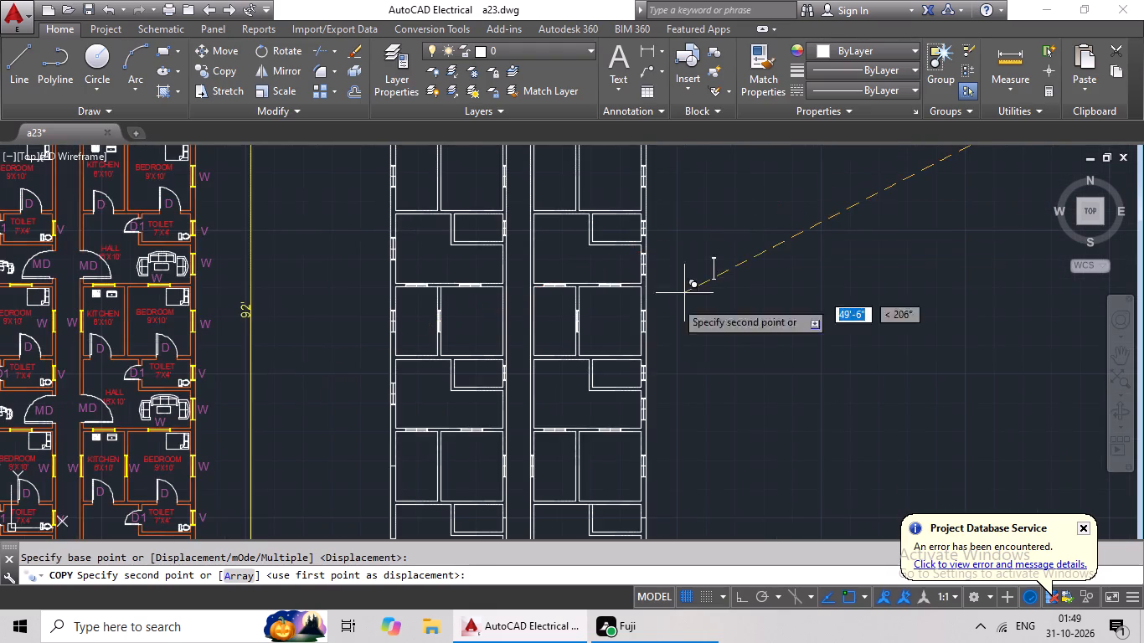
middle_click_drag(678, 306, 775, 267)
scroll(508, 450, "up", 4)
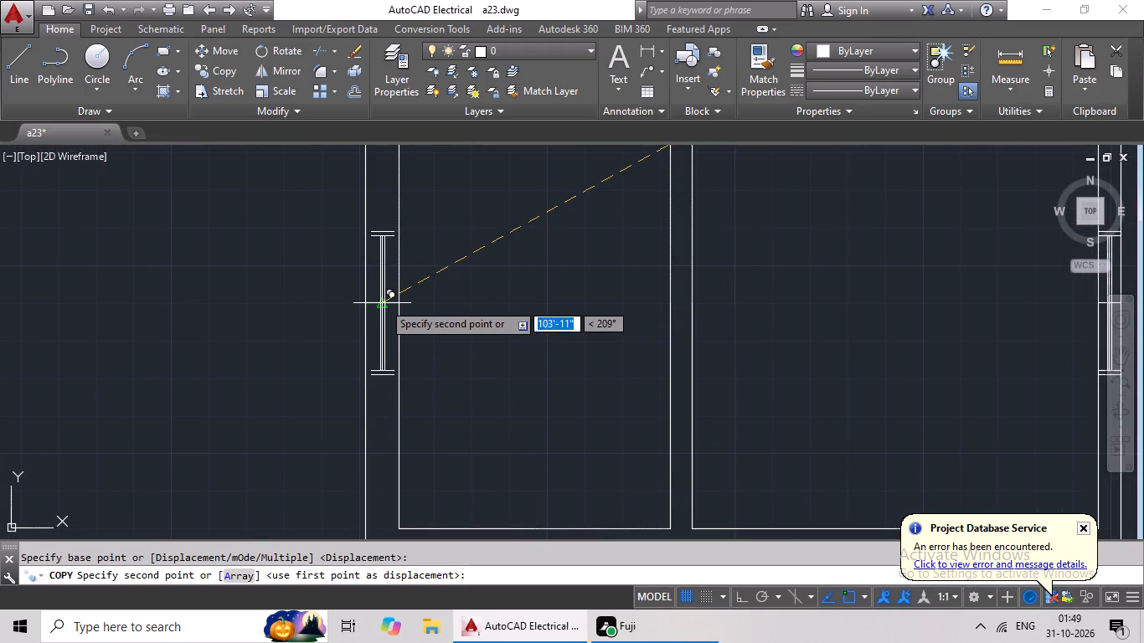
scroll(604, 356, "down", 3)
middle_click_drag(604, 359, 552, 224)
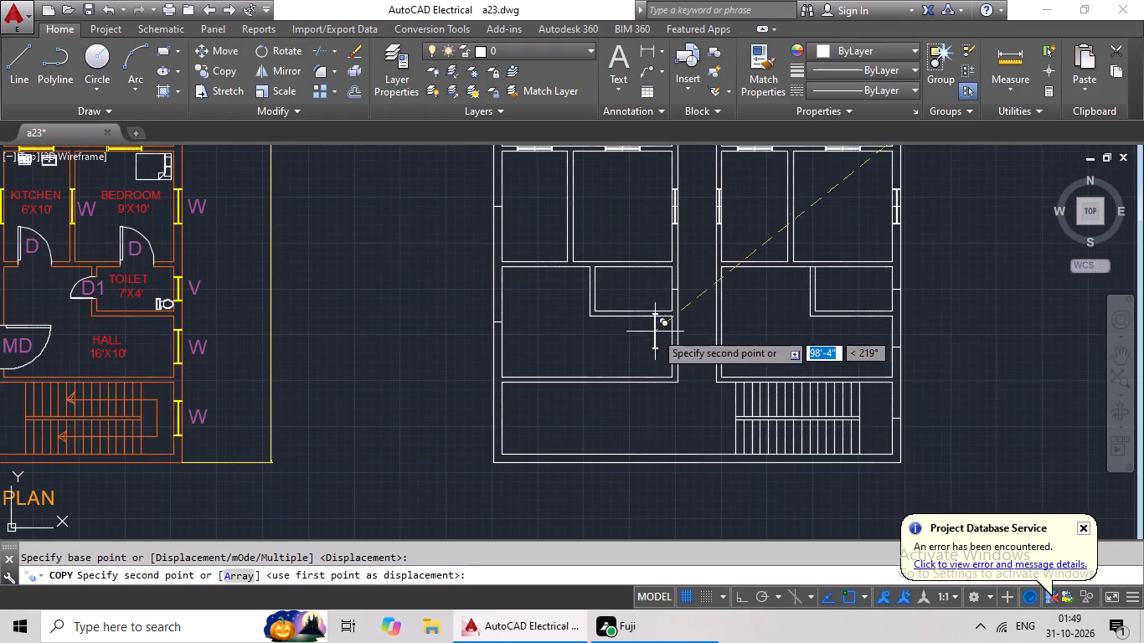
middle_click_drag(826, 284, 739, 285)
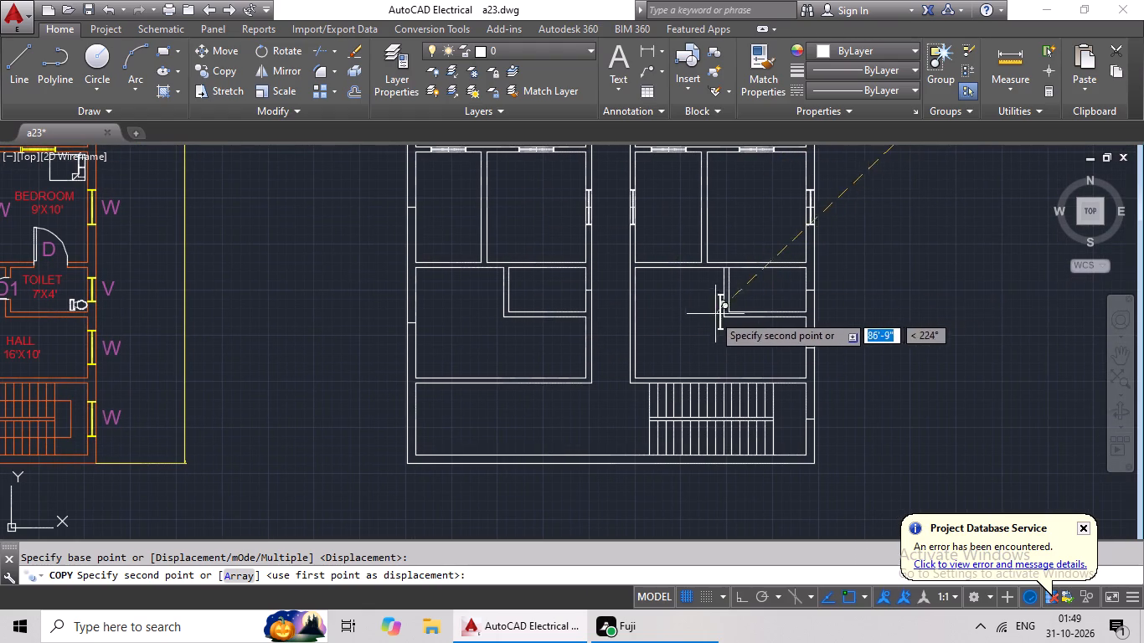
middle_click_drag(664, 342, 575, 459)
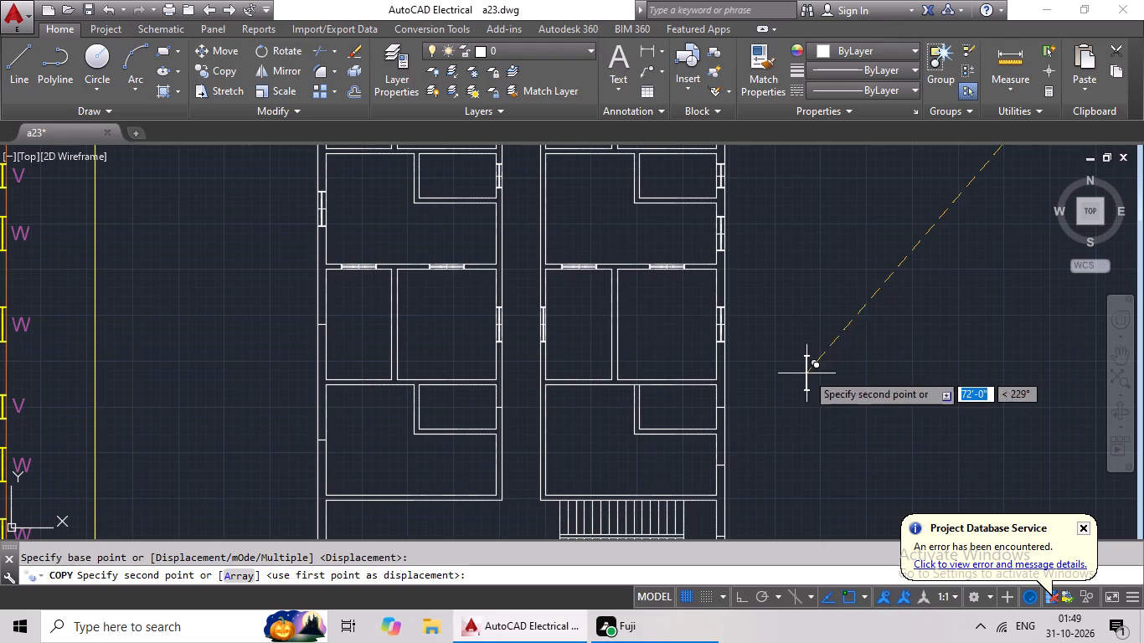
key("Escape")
Copy the tall vertical window symbol with wide ends to the left outer wall of the left unit's fourth-row kitchen, using midpoints.
scroll(822, 358, "down", 1)
middle_click_drag(887, 293, 806, 295)
middle_click_drag(842, 261, 661, 304)
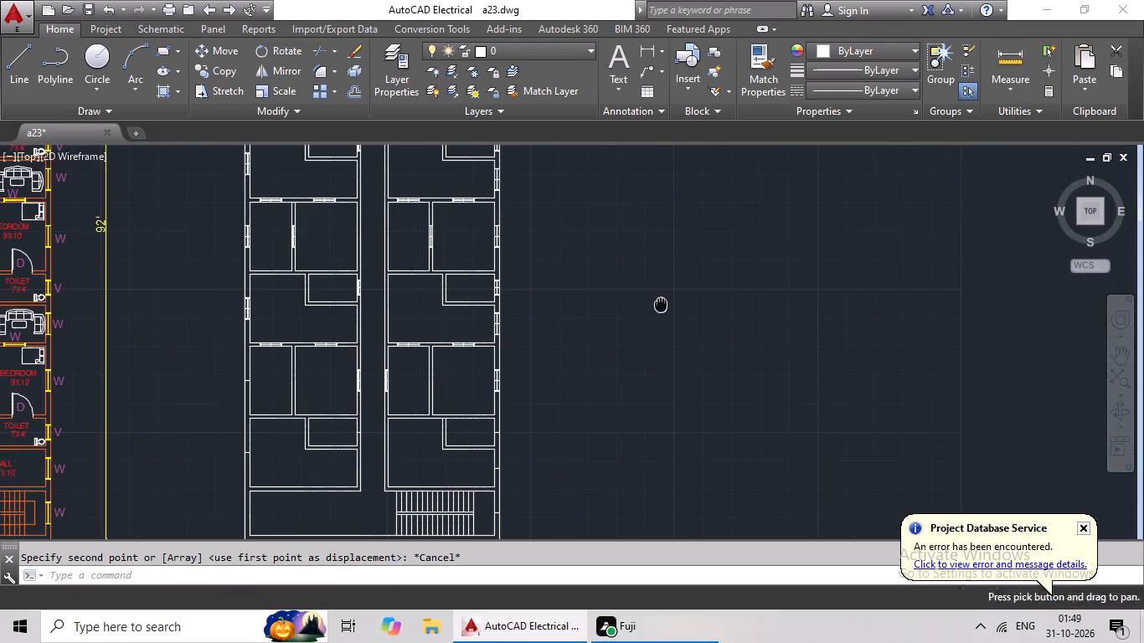
scroll(754, 251, "down", 2)
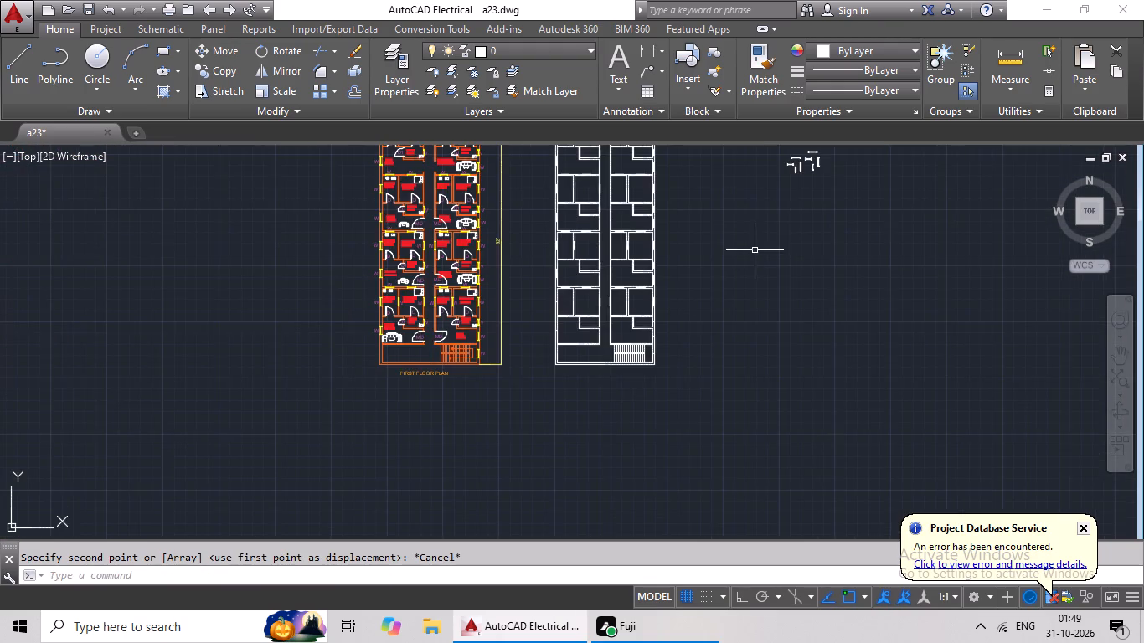
middle_click_drag(740, 253, 575, 350)
scroll(644, 239, "up", 4)
scroll(600, 404, "up", 2)
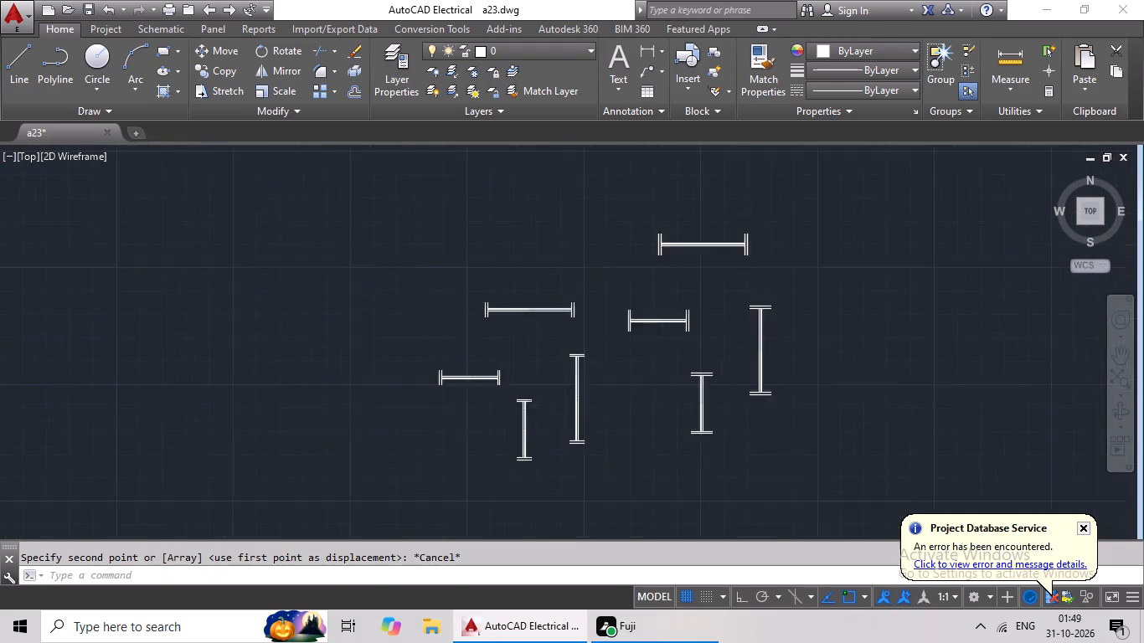
scroll(600, 406, "down", 2)
scroll(595, 373, "up", 4)
middle_click_drag(579, 411, 584, 407)
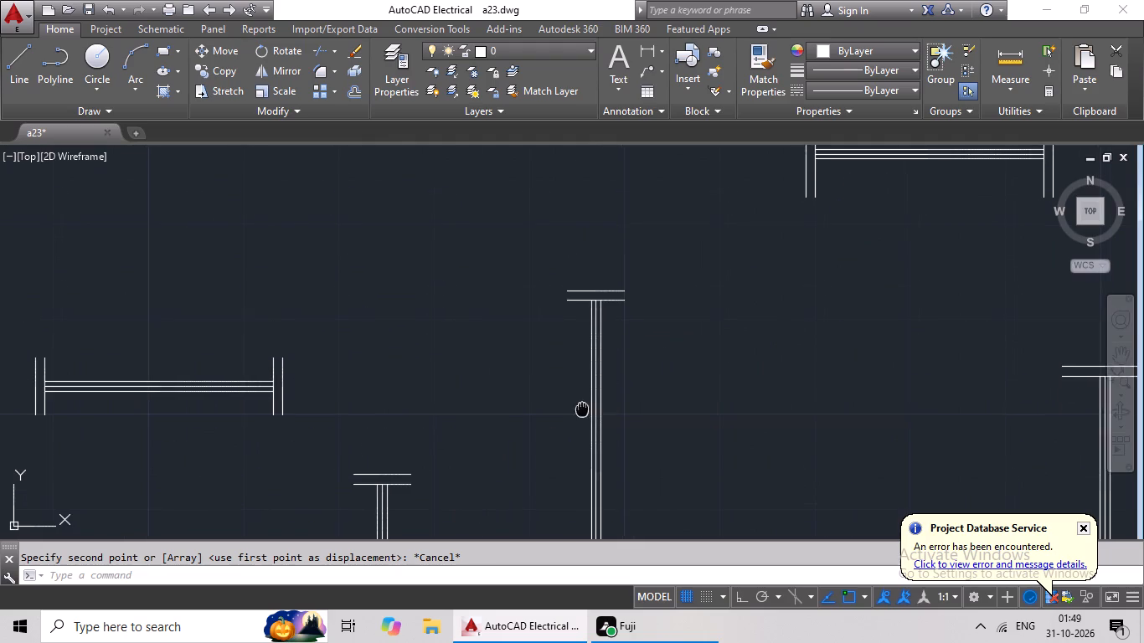
middle_click_drag(584, 407, 593, 337)
scroll(641, 327, "down", 1)
middle_click_drag(753, 371, 482, 423)
middle_click_drag(739, 352, 757, 349)
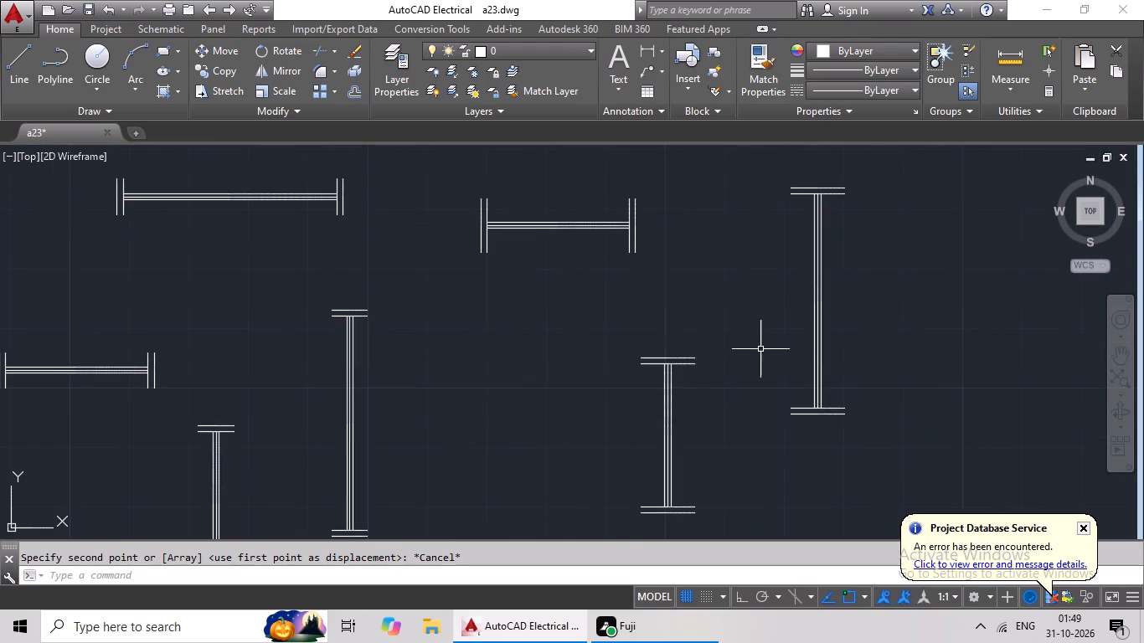
middle_click_drag(757, 349, 641, 402)
left_click_drag(808, 217, 788, 482)
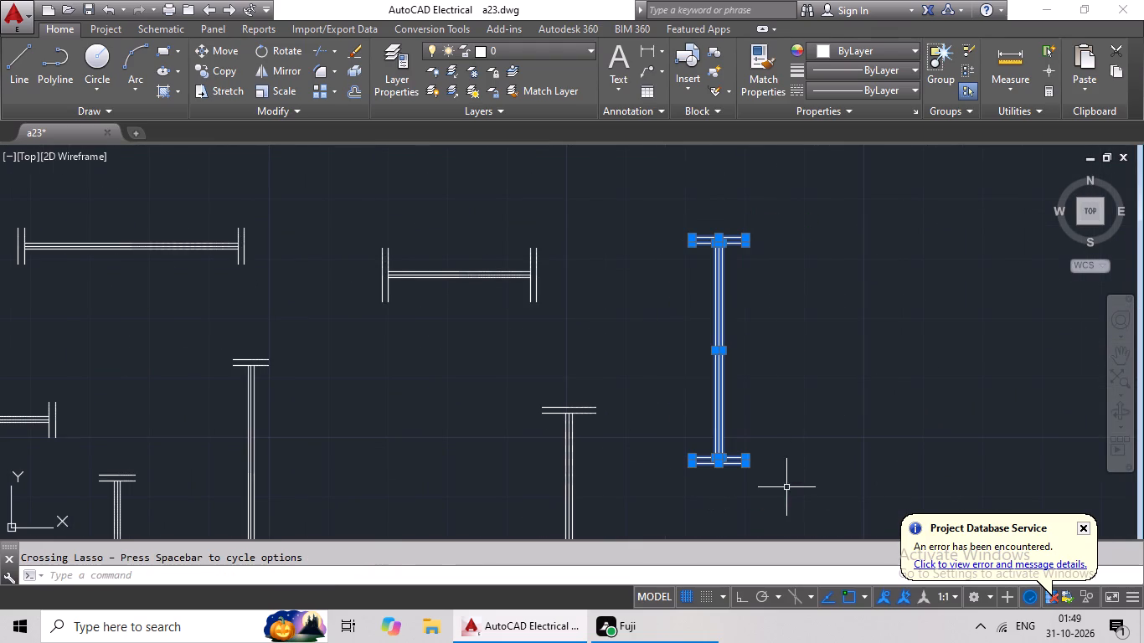
left_click(201, 64)
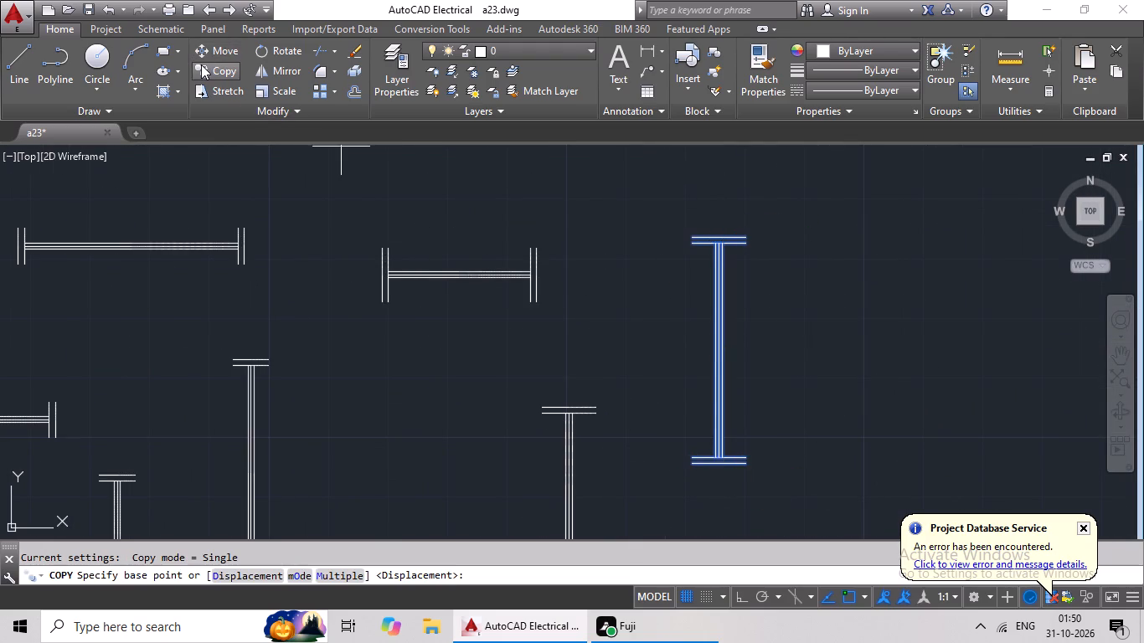
scroll(801, 360, "up", 3)
scroll(559, 347, "down", 2)
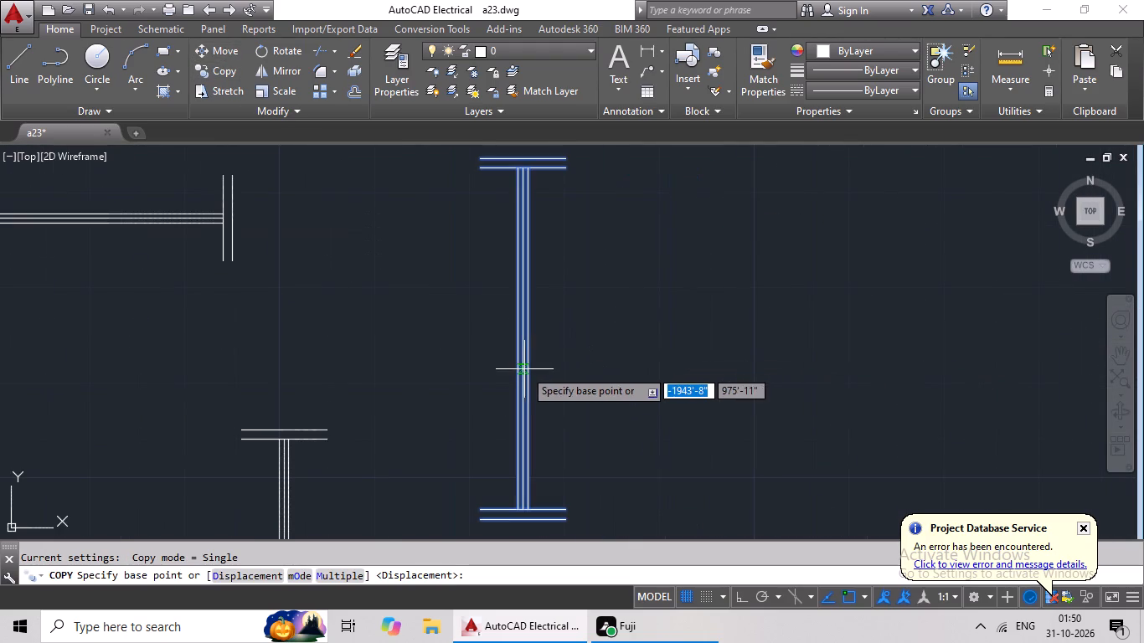
left_click_drag(524, 337, 498, 343)
scroll(321, 393, "down", 2)
middle_click_drag(322, 392, 747, 230)
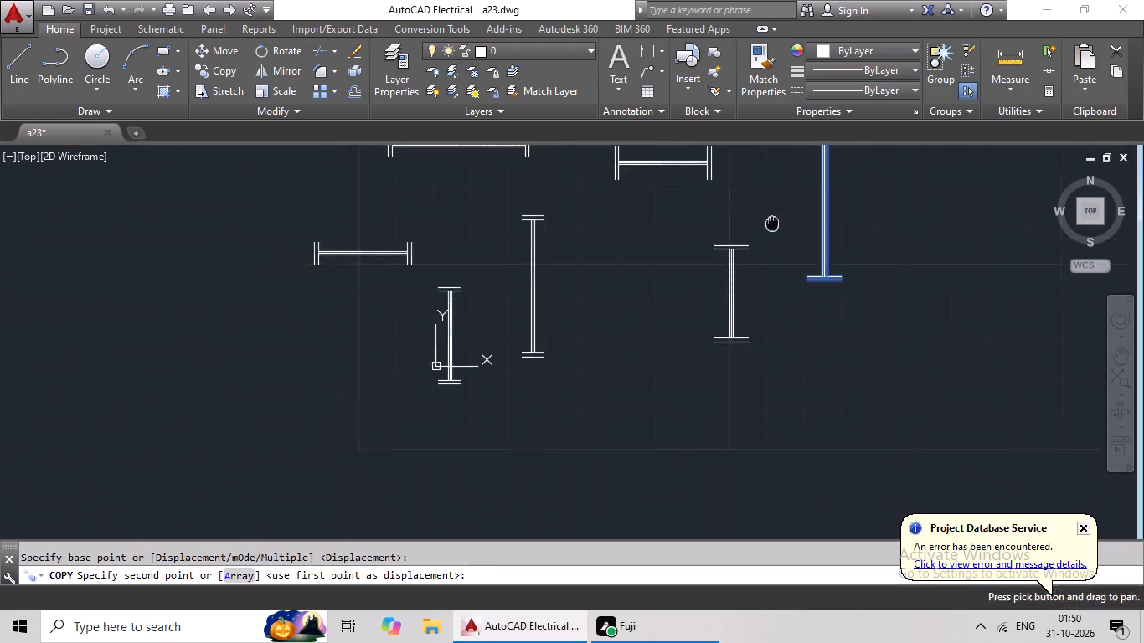
scroll(633, 293, "down", 1)
middle_click_drag(369, 430, 868, 183)
scroll(868, 188, "down", 1)
scroll(435, 388, "down", 2)
middle_click_drag(473, 361, 671, 248)
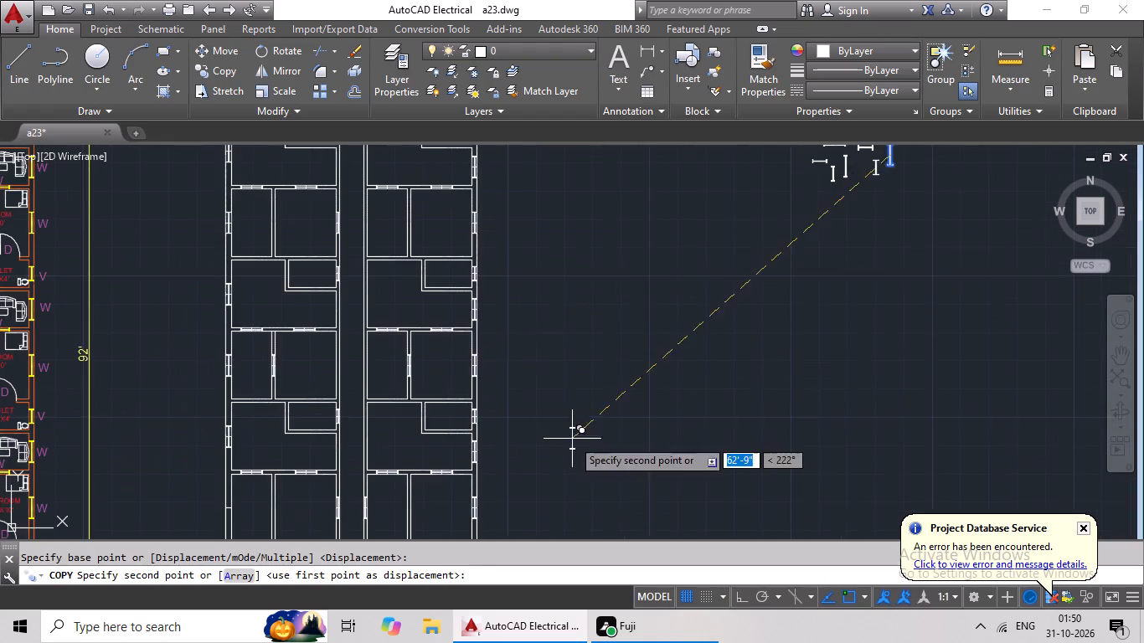
middle_click_drag(595, 422, 685, 311)
middle_click_drag(682, 319, 770, 224)
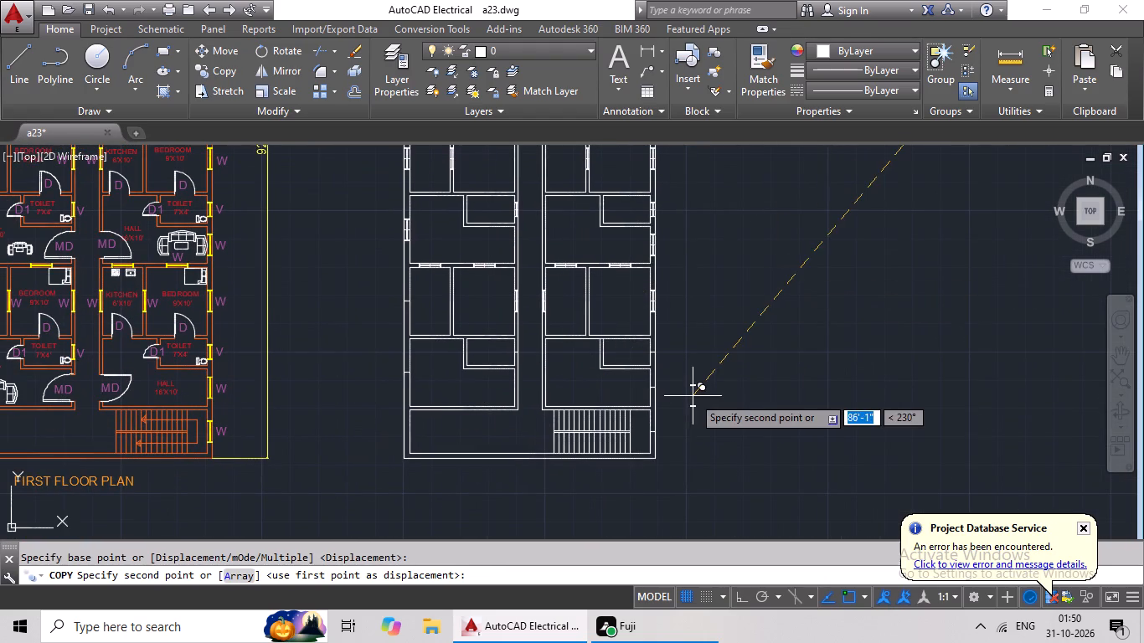
scroll(405, 301, "up", 4)
left_click(416, 296)
scroll(540, 275, "down", 3)
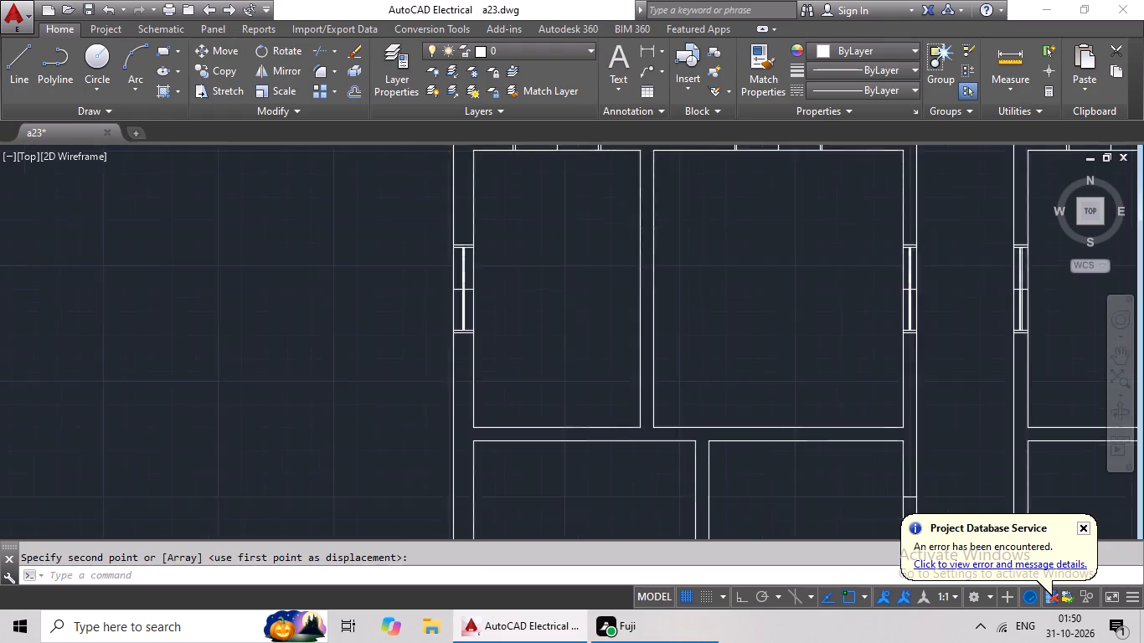
Copy the short vertical ventilator symbol with wide ends to the right outer wall of the right unit's fourth-row toilet, using midpoints.
scroll(544, 276, "down", 1)
middle_click_drag(881, 295, 795, 306)
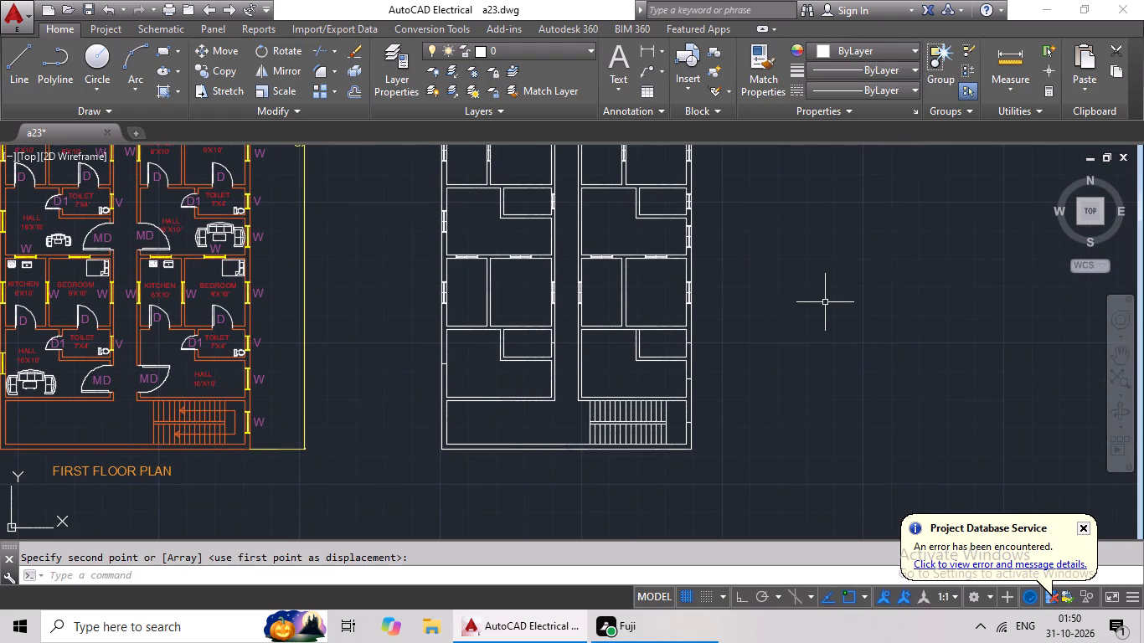
middle_click_drag(824, 302, 611, 440)
scroll(722, 319, "down", 1)
middle_click_drag(755, 299, 697, 407)
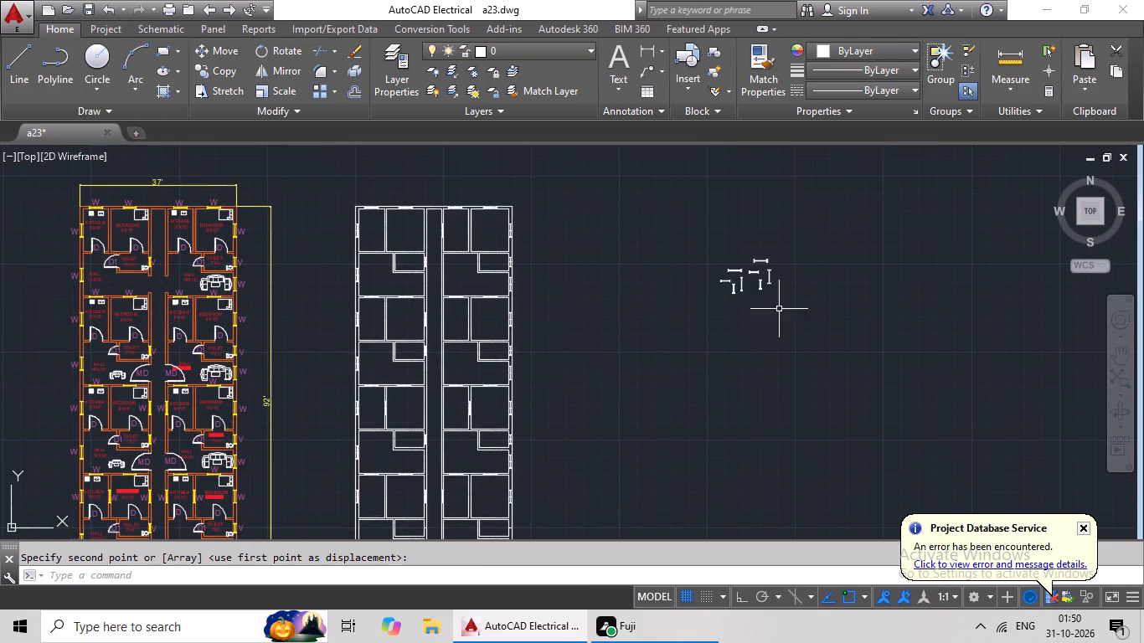
scroll(776, 300, "up", 4)
middle_click_drag(663, 297, 621, 434)
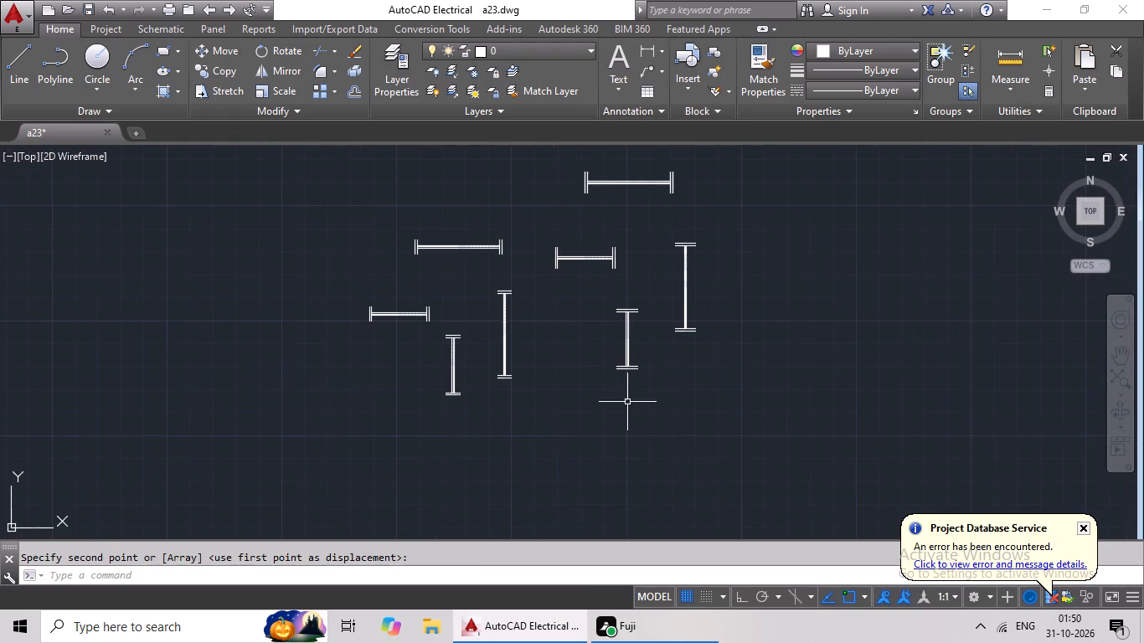
scroll(653, 309, "up", 2)
left_click_drag(628, 273, 702, 501)
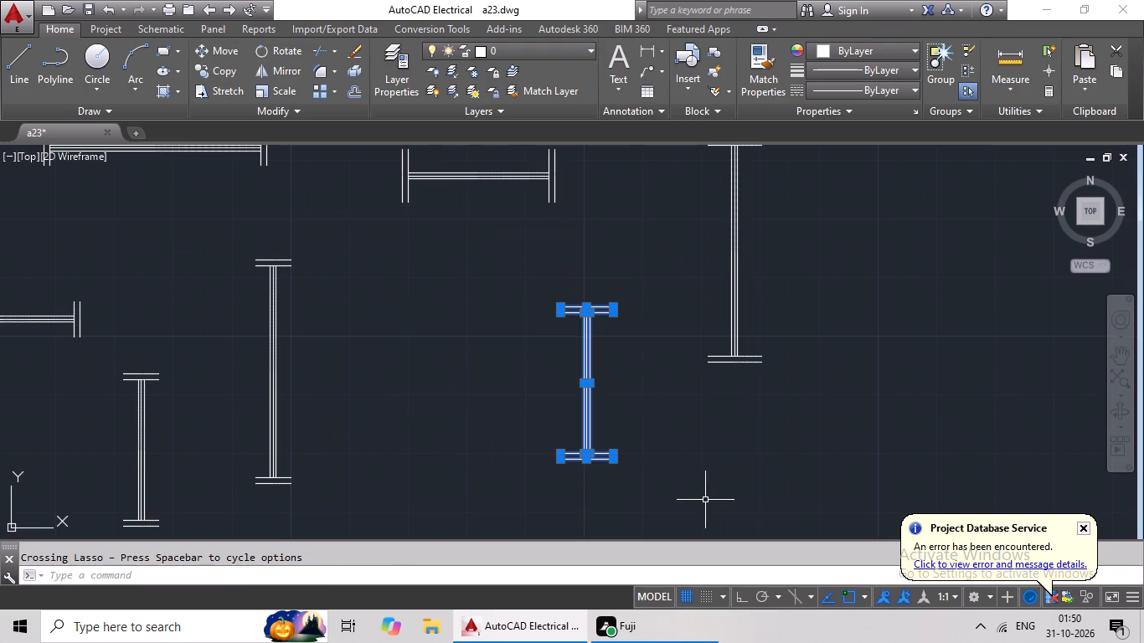
left_click(221, 70)
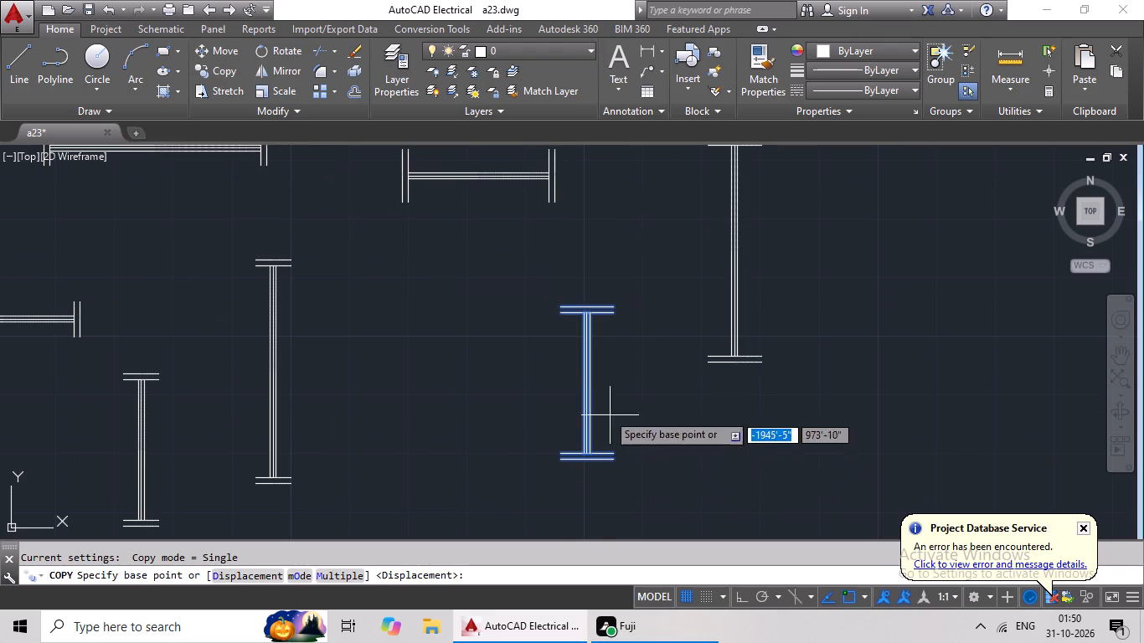
scroll(587, 398, "up", 3)
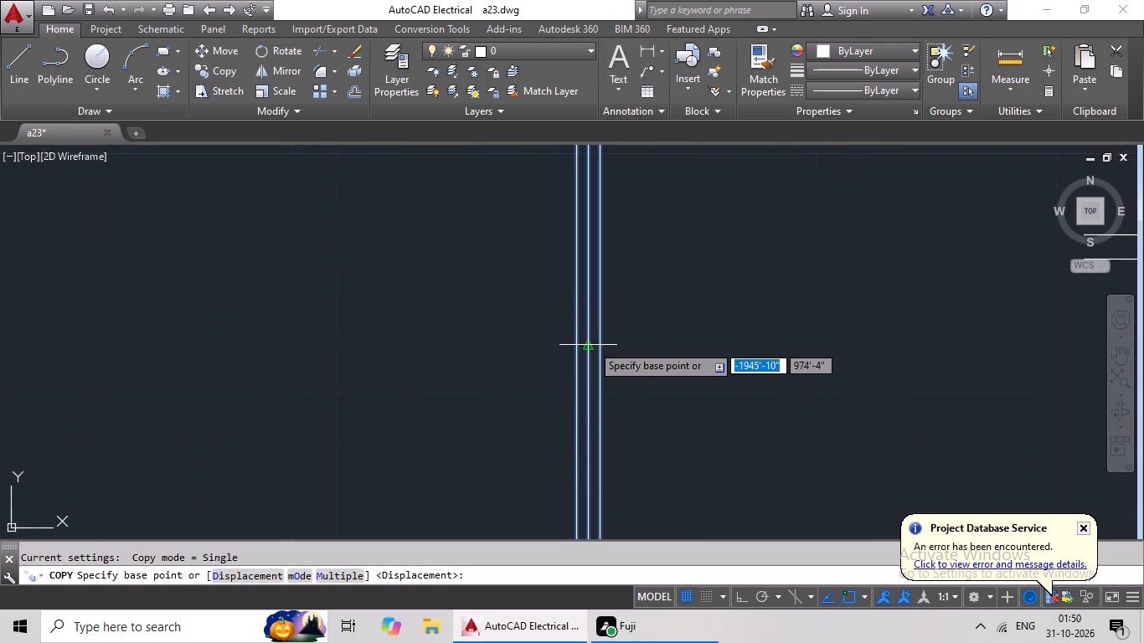
left_click_drag(591, 344, 580, 349)
scroll(262, 410, "down", 3)
middle_click_drag(261, 409, 558, 334)
scroll(291, 426, "down", 1)
middle_click_drag(252, 440, 626, 301)
scroll(382, 383, "down", 2)
middle_click_drag(340, 410, 688, 225)
scroll(513, 339, "down", 2)
middle_click_drag(453, 402, 701, 239)
middle_click_drag(614, 299, 738, 211)
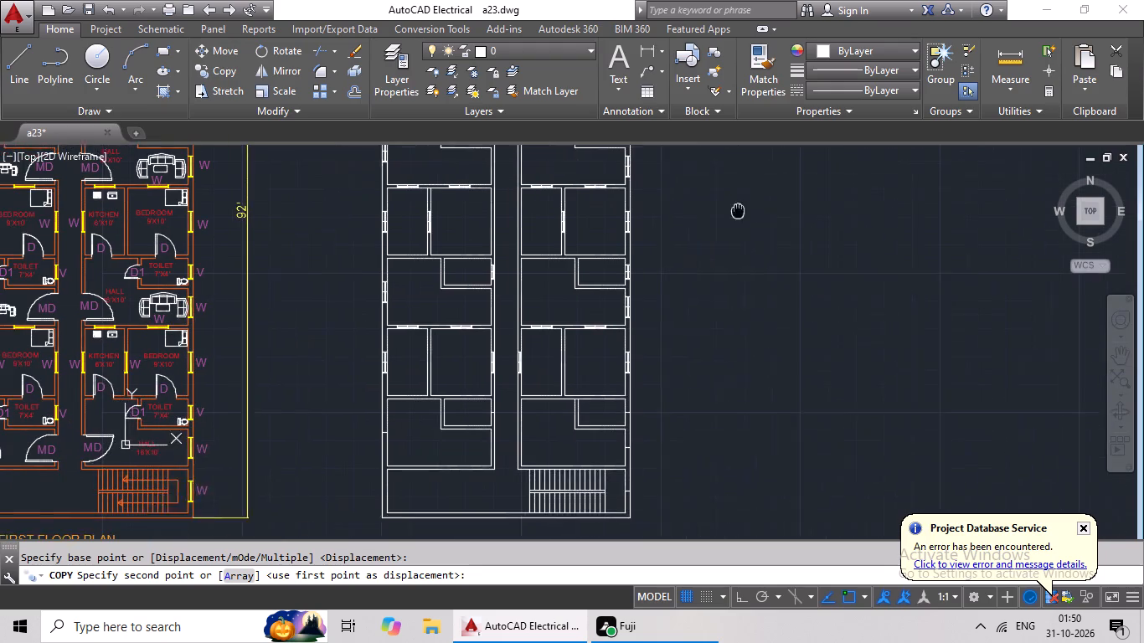
scroll(671, 417, "up", 2)
scroll(574, 408, "up", 4)
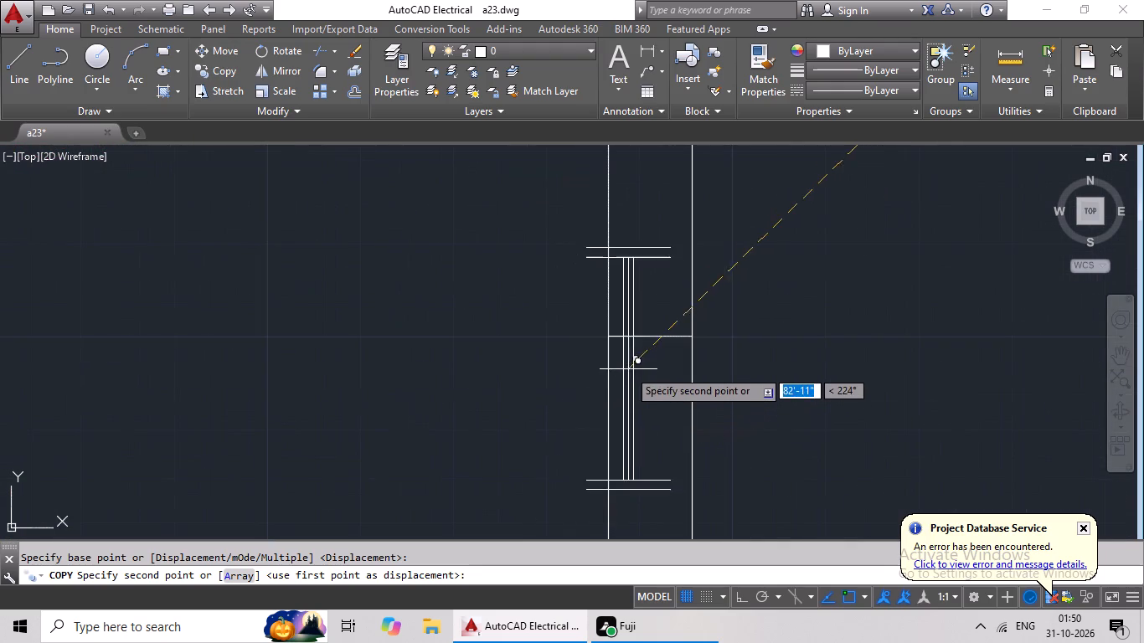
left_click(647, 332)
Copy the tall vertical window symbol with wide ends to the right outer wall of the right unit's fourth-row hall, using midpoints.
scroll(795, 314, "down", 4)
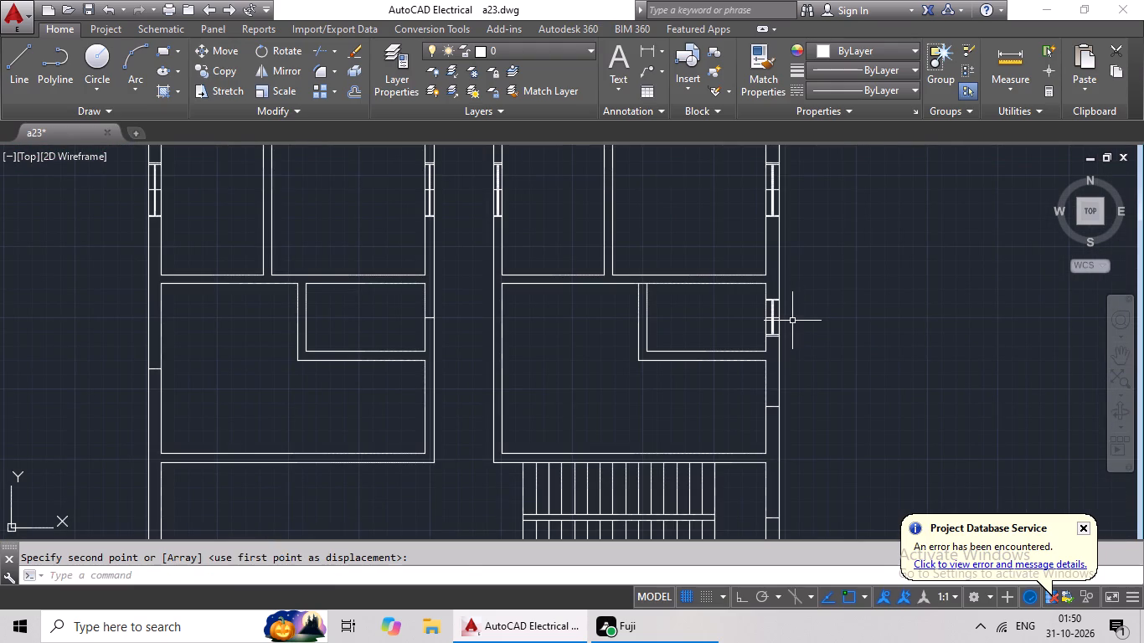
scroll(958, 284, "down", 2)
middle_click_drag(903, 306, 671, 288)
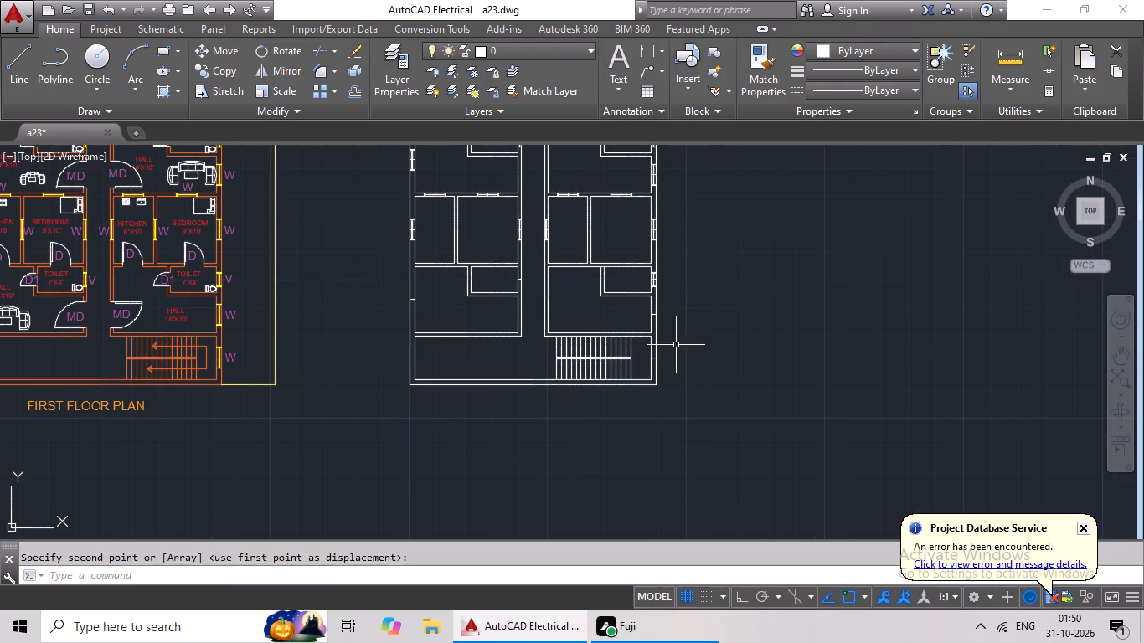
middle_click_drag(775, 288, 585, 296)
middle_click_drag(678, 239, 549, 287)
scroll(672, 234, "down", 3)
middle_click_drag(714, 225, 538, 318)
scroll(484, 208, "up", 4)
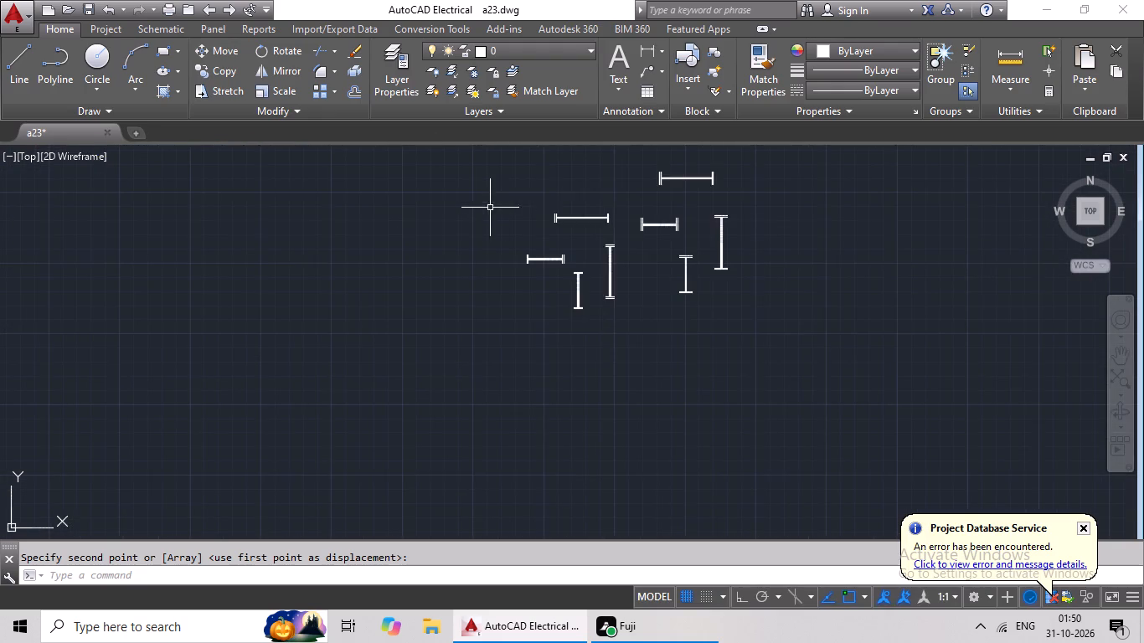
scroll(711, 223, "up", 2)
left_click_drag(848, 201, 831, 370)
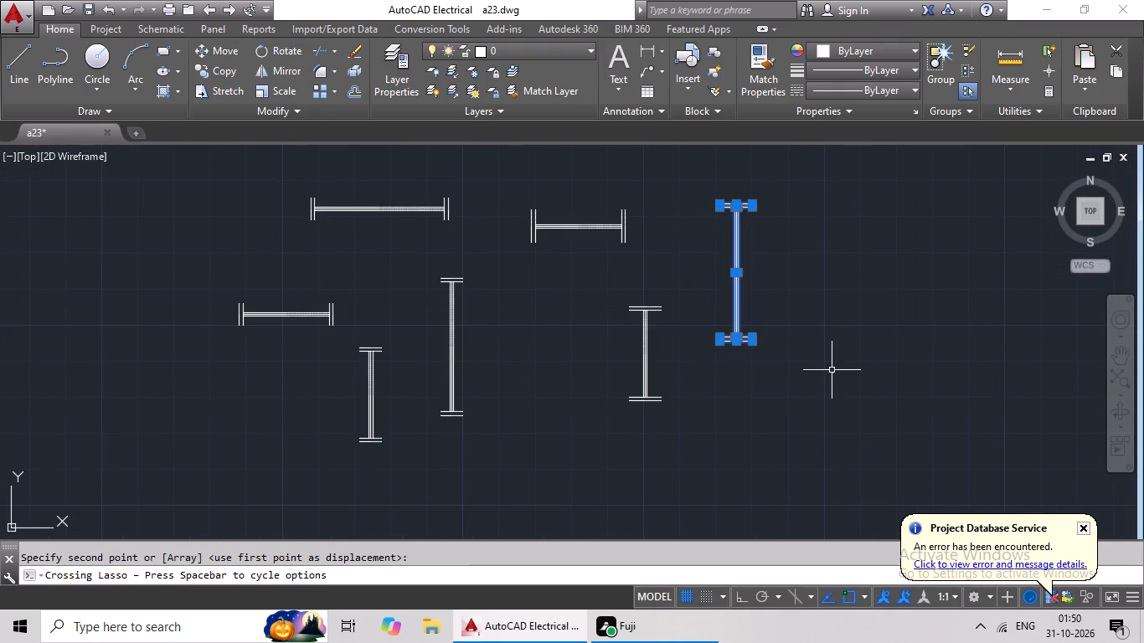
left_click(221, 70)
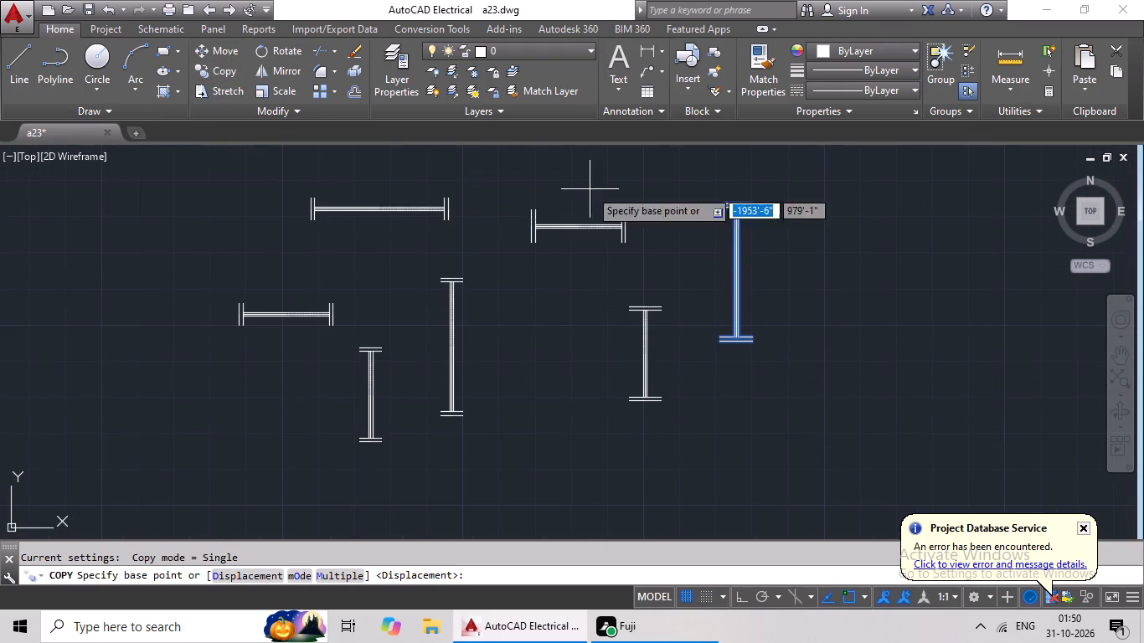
scroll(745, 277, "up", 4)
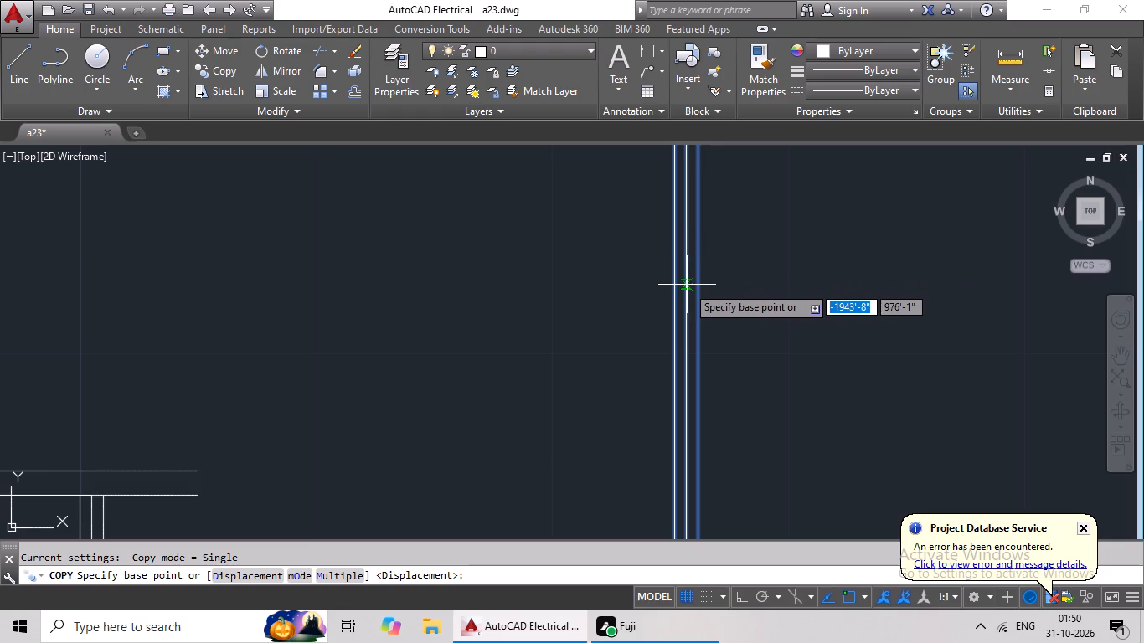
scroll(686, 244, "down", 1)
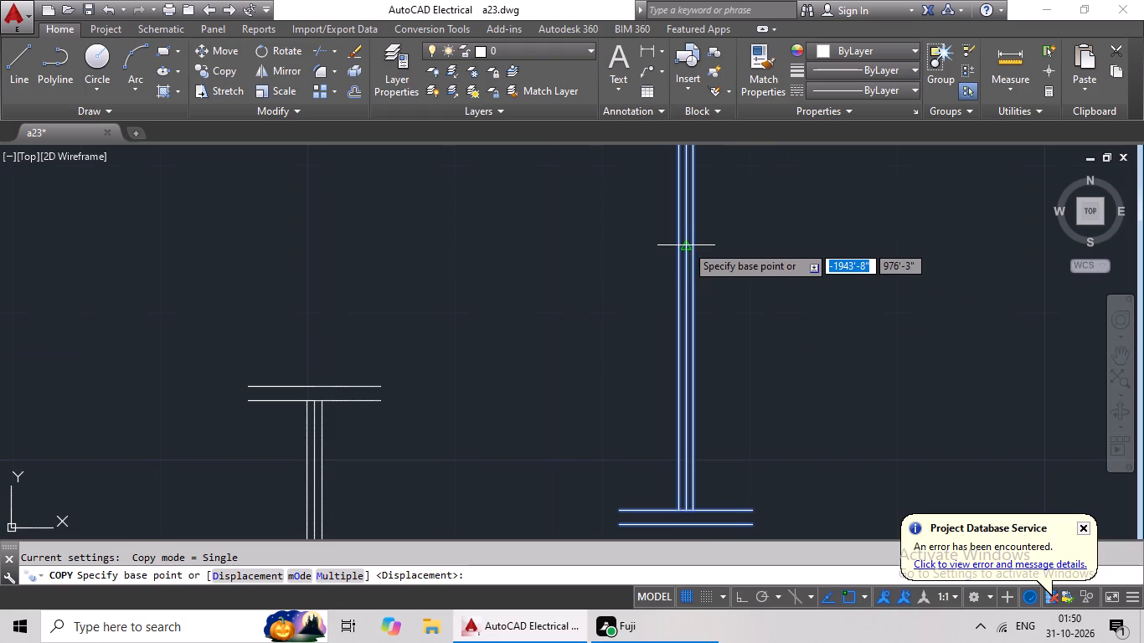
left_click_drag(686, 244, 315, 311)
scroll(161, 319, "down", 3)
middle_click_drag(161, 319, 497, 174)
middle_click_drag(222, 366, 201, 373)
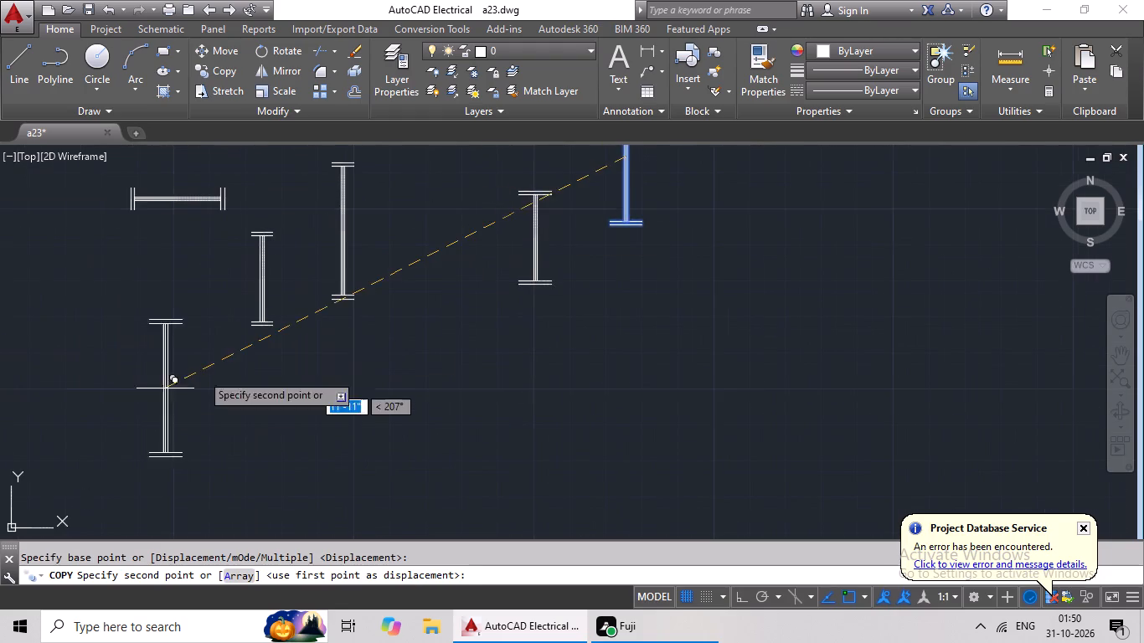
middle_click_drag(201, 373, 596, 162)
scroll(183, 352, "down", 1)
middle_click_drag(197, 347, 517, 213)
middle_click_drag(135, 436, 550, 238)
middle_click_drag(130, 455, 655, 175)
middle_click_drag(314, 341, 559, 230)
middle_click_drag(539, 412, 611, 127)
middle_click_drag(584, 405, 585, 165)
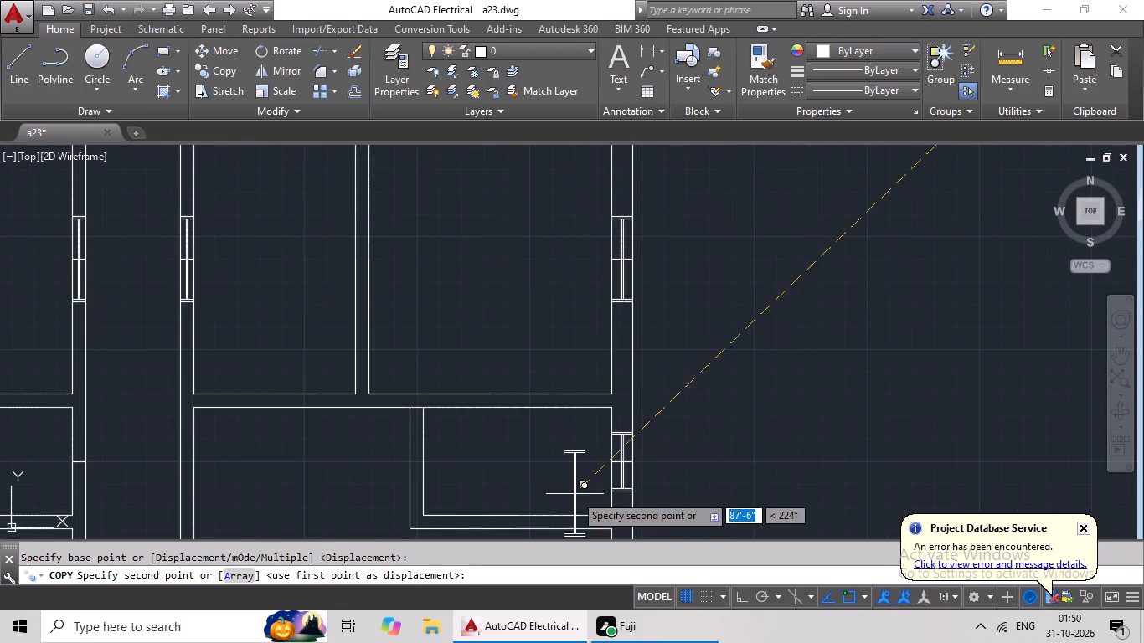
middle_click_drag(581, 419, 574, 248)
left_click(616, 435)
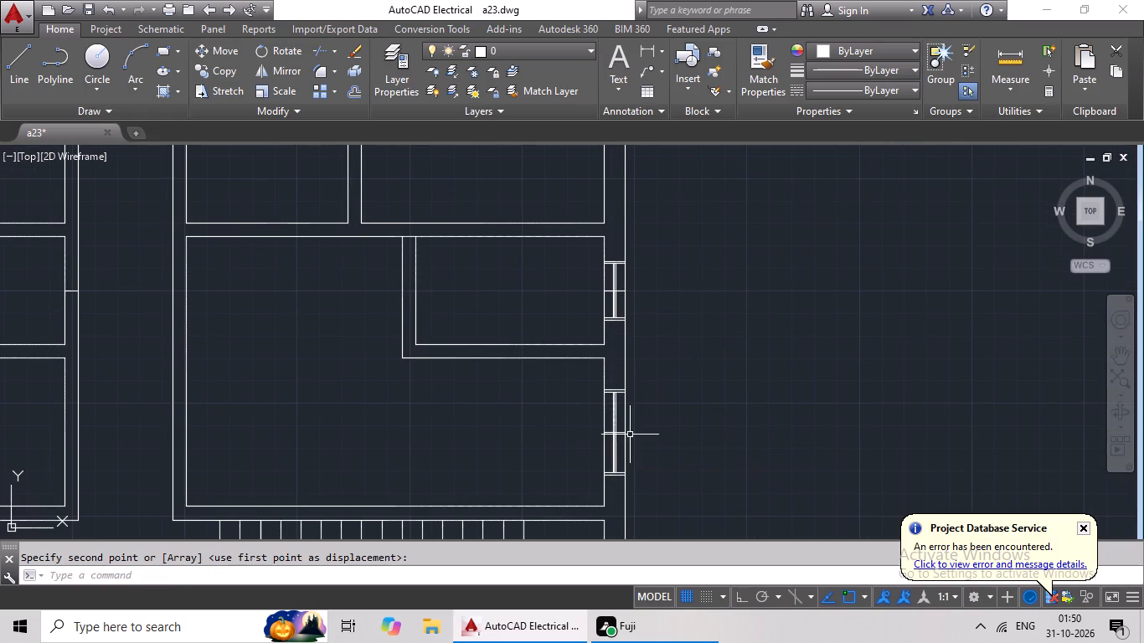
Copy the short vertical ventilator symbol with narrow ends to the corridor-side wall of the left unit's fourth-row toilet, using midpoints.
scroll(720, 402, "down", 2)
middle_click_drag(789, 381, 692, 400)
middle_click_drag(781, 388, 549, 459)
scroll(673, 400, "down", 1)
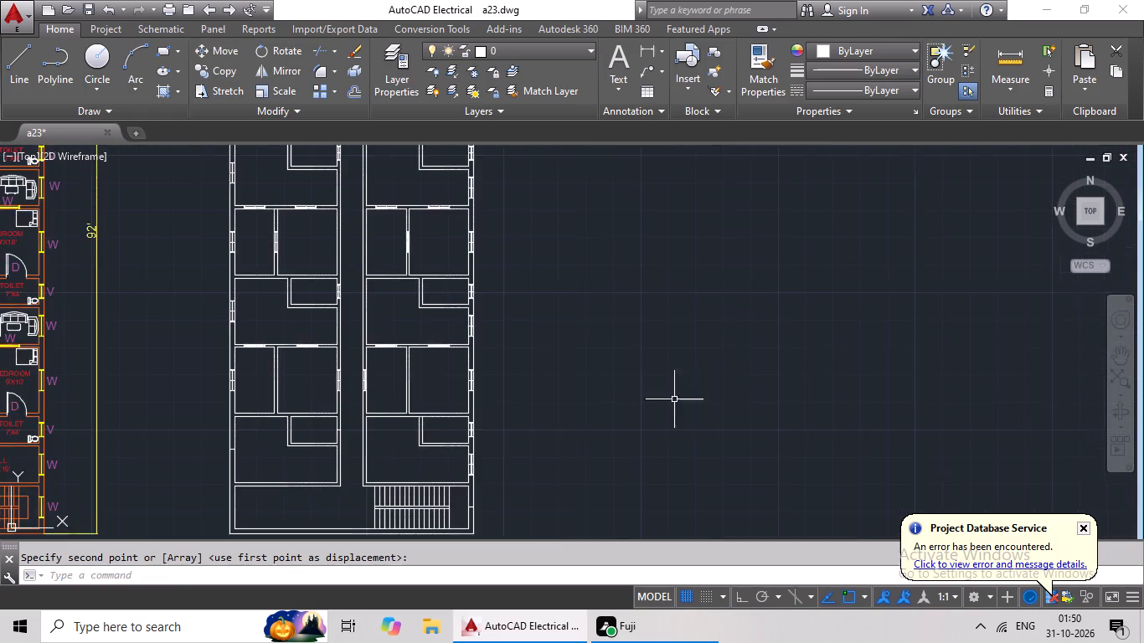
middle_click_drag(731, 374, 479, 502)
middle_click_drag(638, 373, 544, 496)
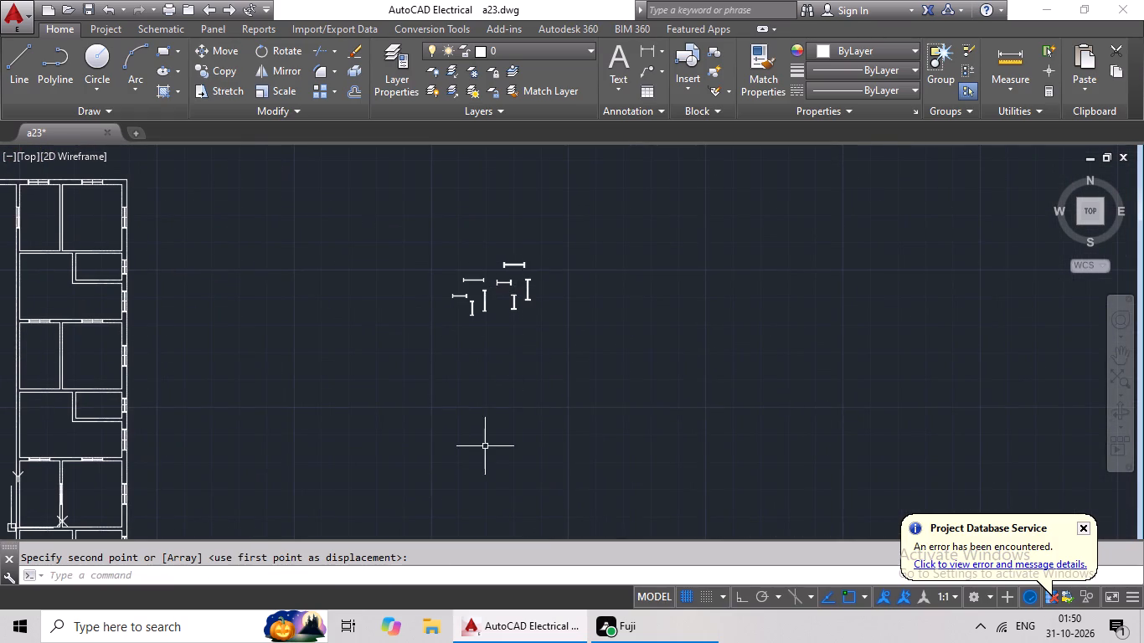
middle_click_drag(478, 455, 755, 277)
scroll(712, 344, "down", 1)
middle_click_drag(750, 319, 627, 427)
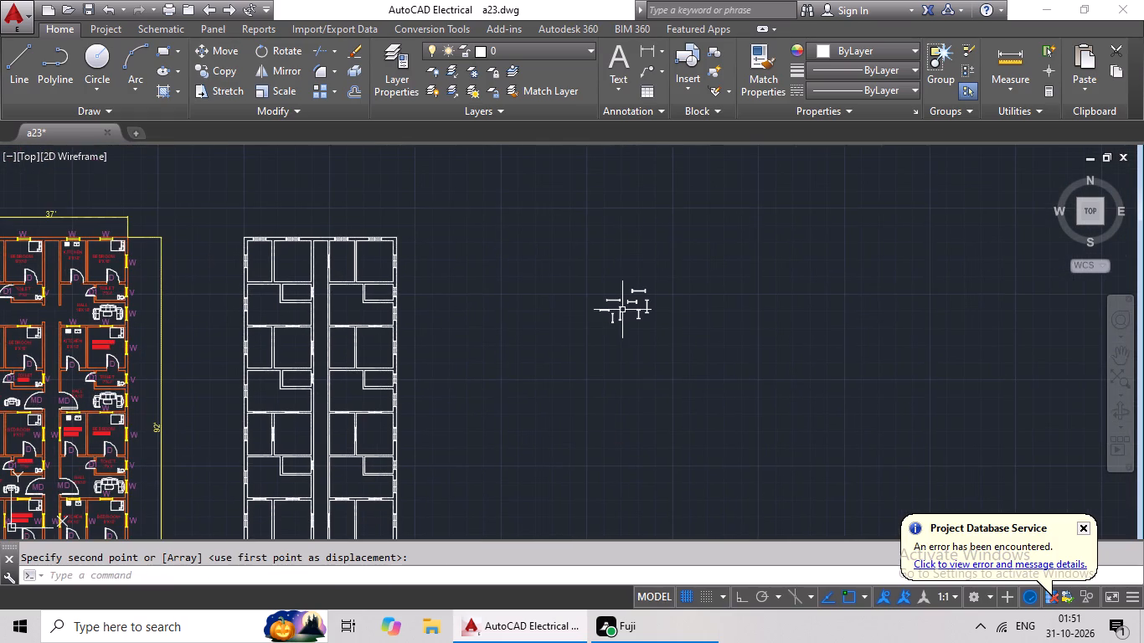
scroll(635, 348, "up", 4)
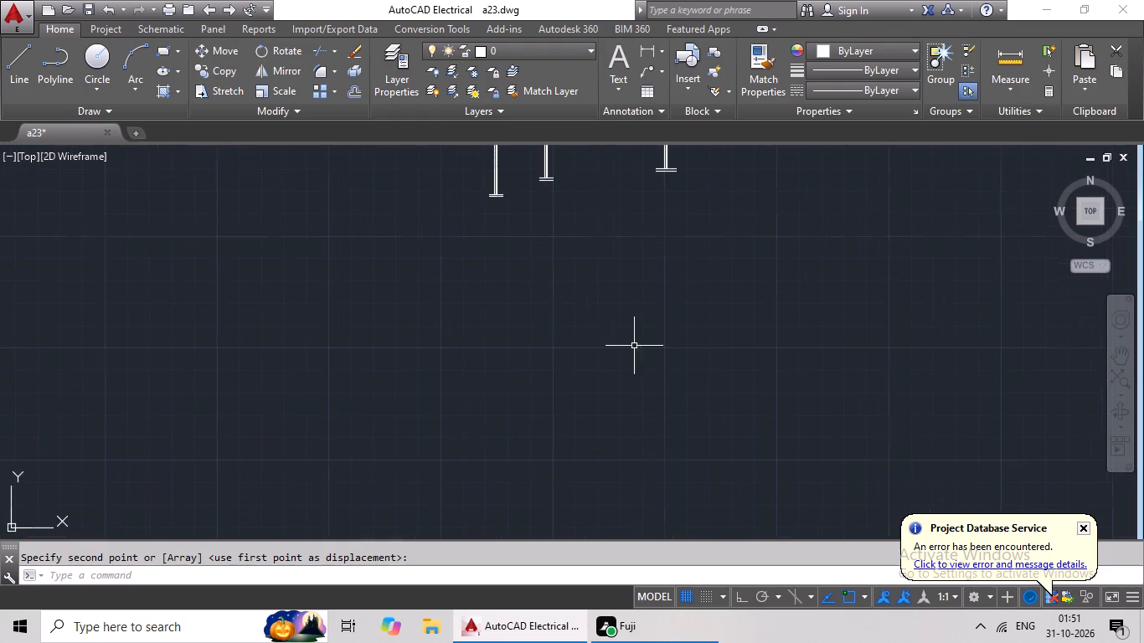
middle_click_drag(562, 285, 561, 512)
scroll(476, 388, "up", 2)
left_click_drag(566, 293, 483, 327)
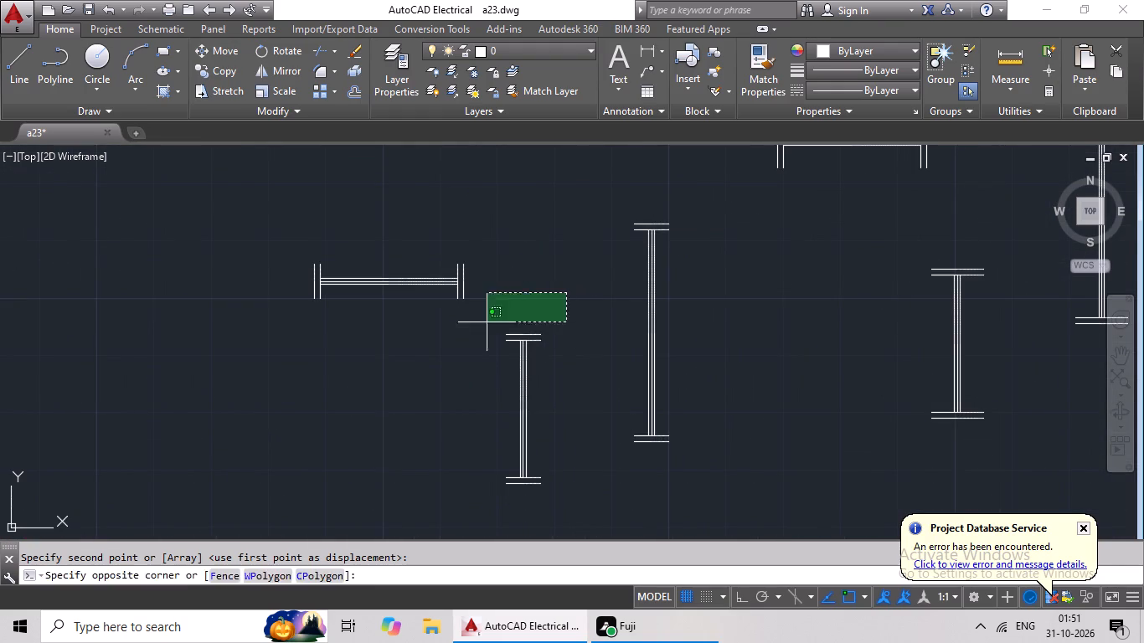
left_click_drag(483, 327, 573, 532)
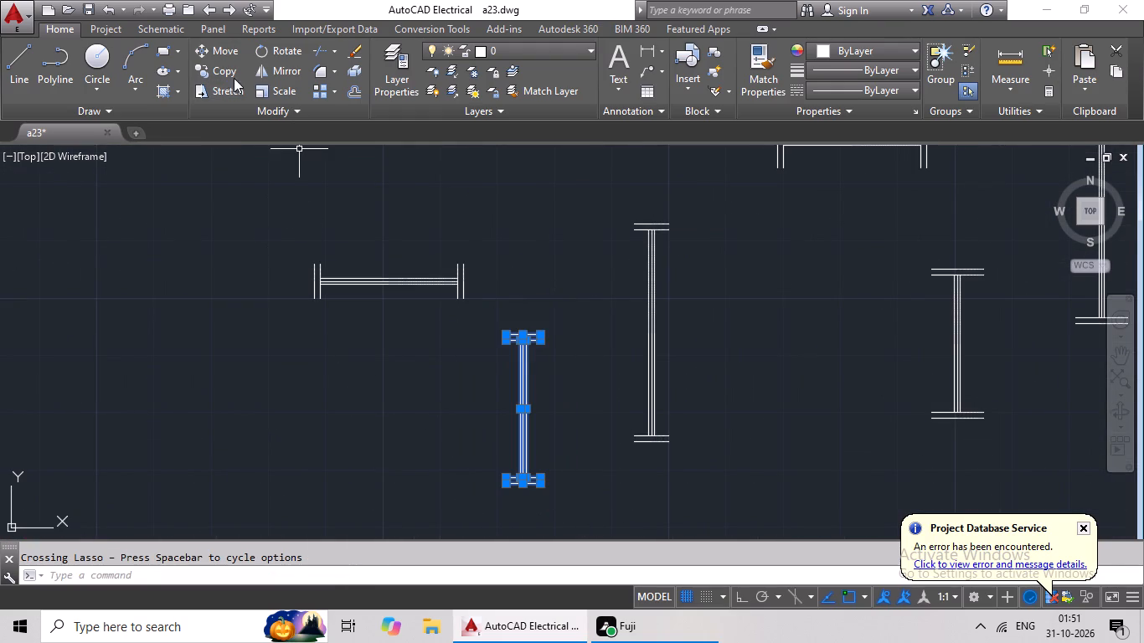
left_click(225, 72)
scroll(519, 417, "up", 3)
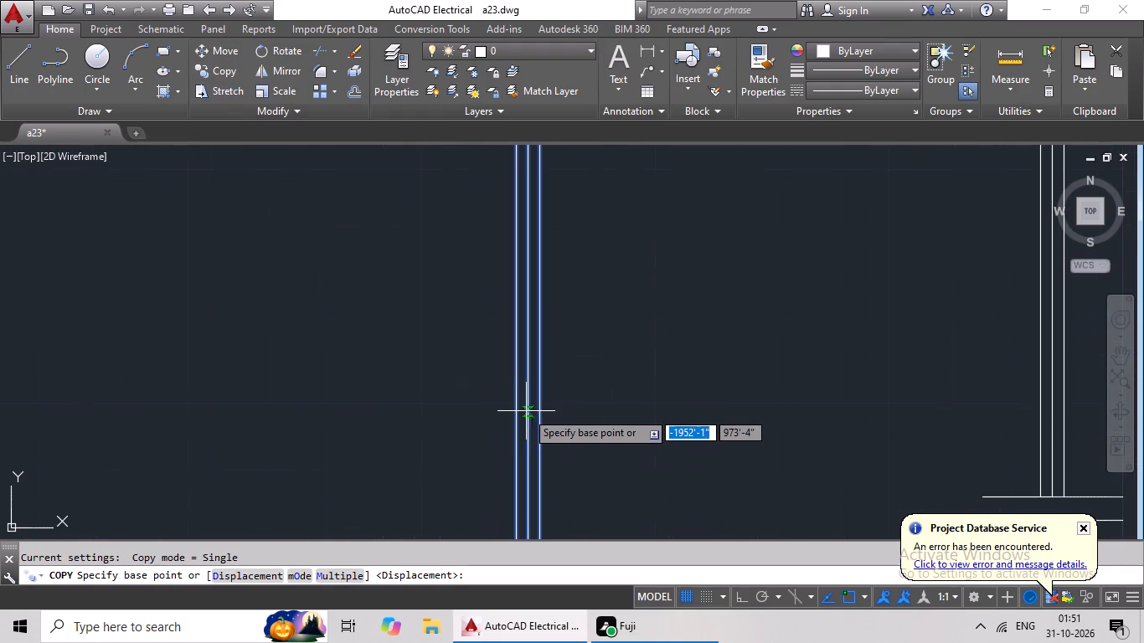
left_click_drag(530, 385, 457, 399)
scroll(232, 421, "down", 1)
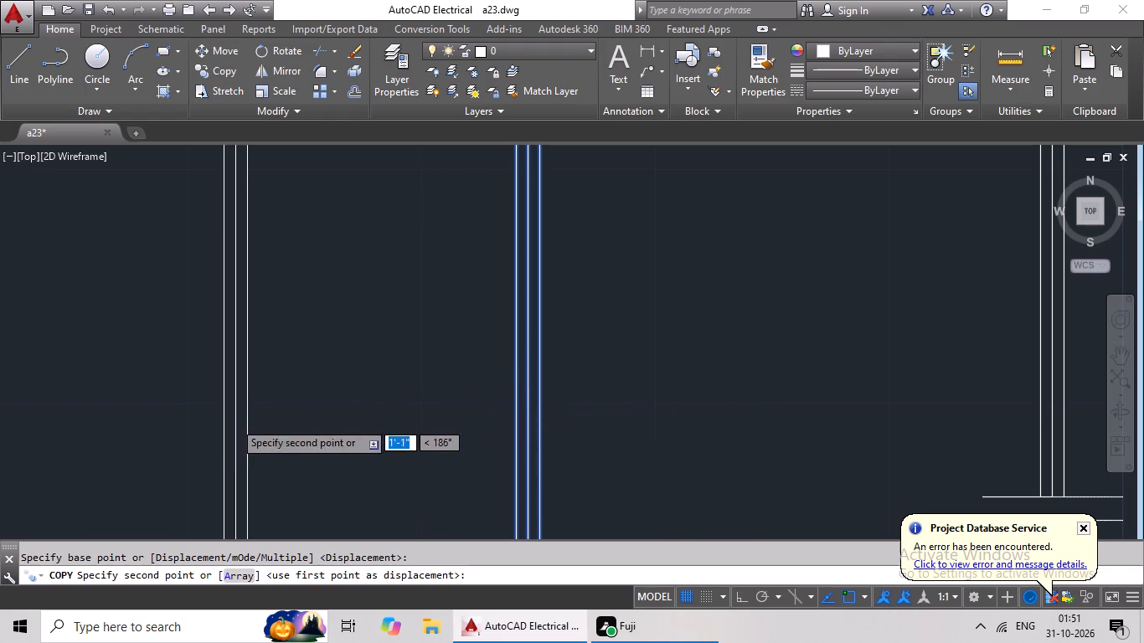
scroll(230, 422, "down", 2)
middle_click_drag(234, 419, 633, 235)
scroll(206, 390, "down", 1)
middle_click_drag(219, 382, 616, 220)
middle_click_drag(227, 458, 633, 234)
scroll(321, 394, "down", 2)
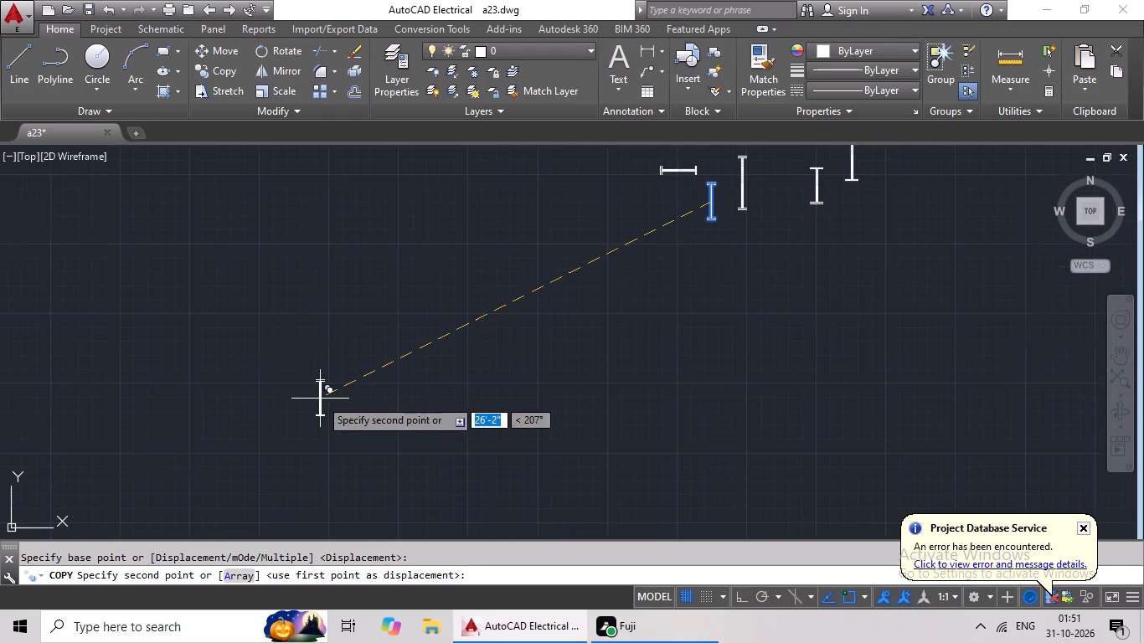
middle_click_drag(352, 388, 580, 274)
scroll(389, 359, "down", 1)
middle_click_drag(654, 227, 678, 217)
middle_click_drag(332, 426, 630, 280)
middle_click_drag(560, 388, 579, 376)
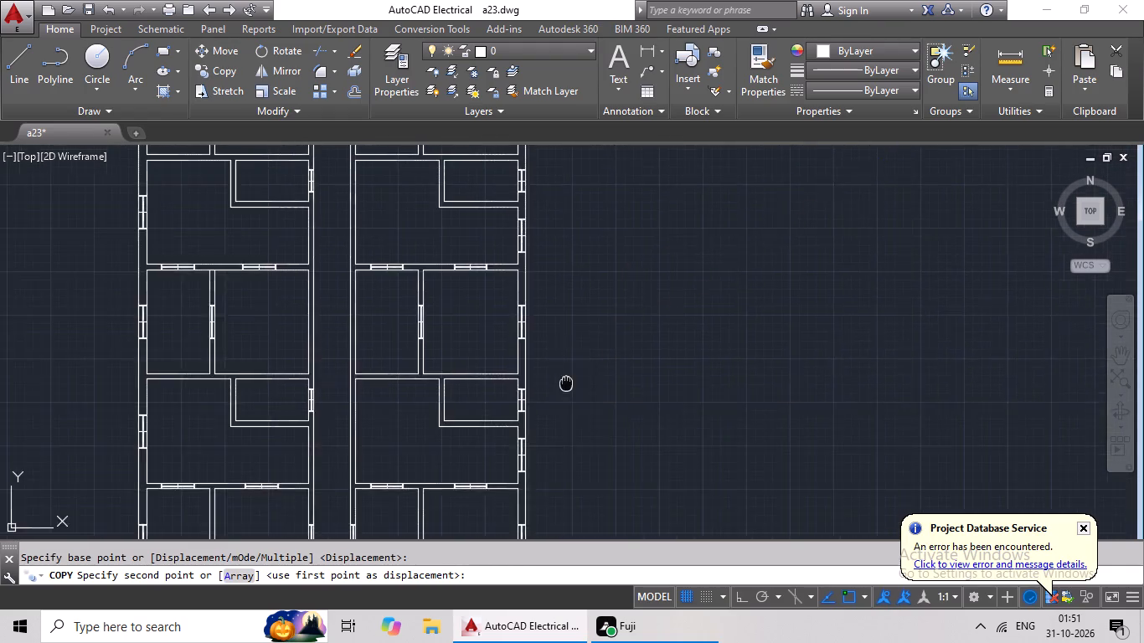
middle_click_drag(579, 376, 797, 255)
middle_click_drag(582, 442, 692, 266)
scroll(672, 303, "up", 4)
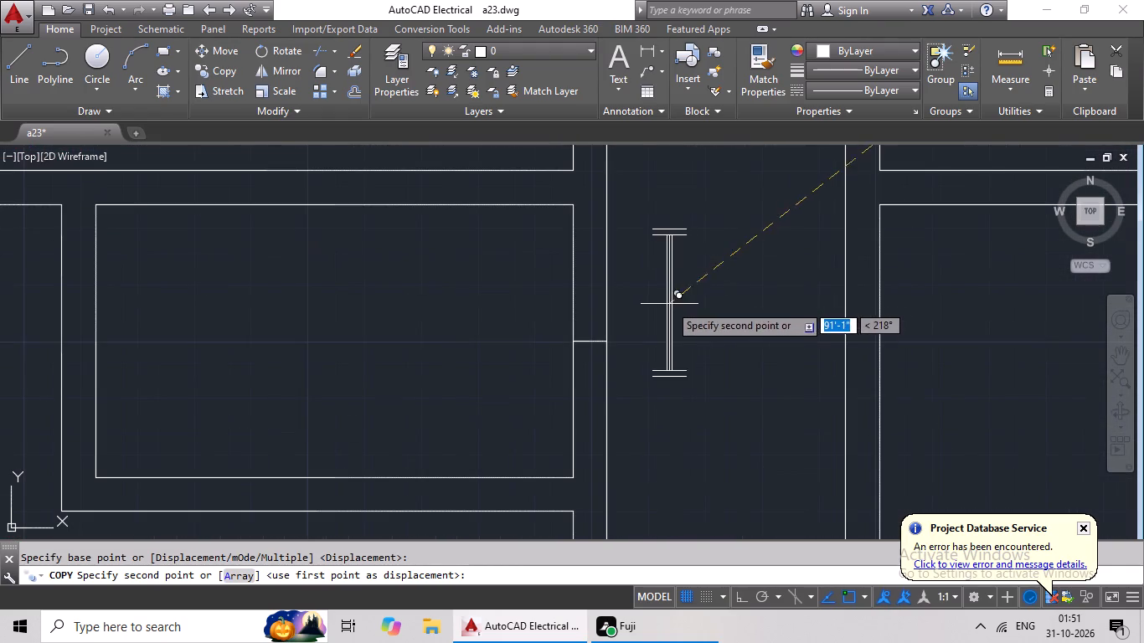
left_click(589, 345)
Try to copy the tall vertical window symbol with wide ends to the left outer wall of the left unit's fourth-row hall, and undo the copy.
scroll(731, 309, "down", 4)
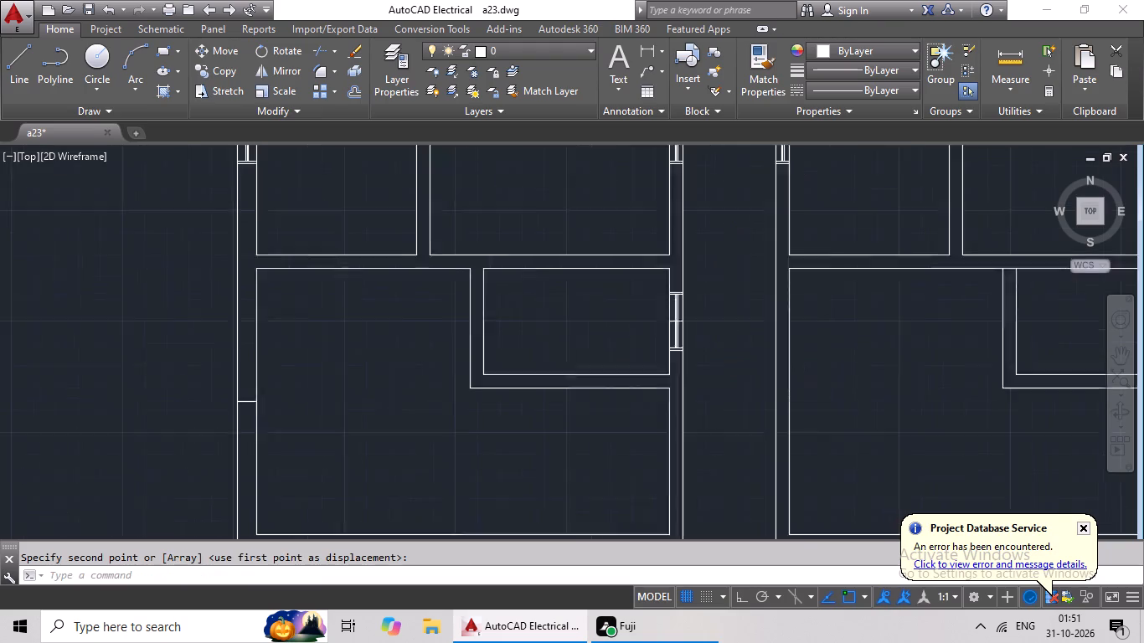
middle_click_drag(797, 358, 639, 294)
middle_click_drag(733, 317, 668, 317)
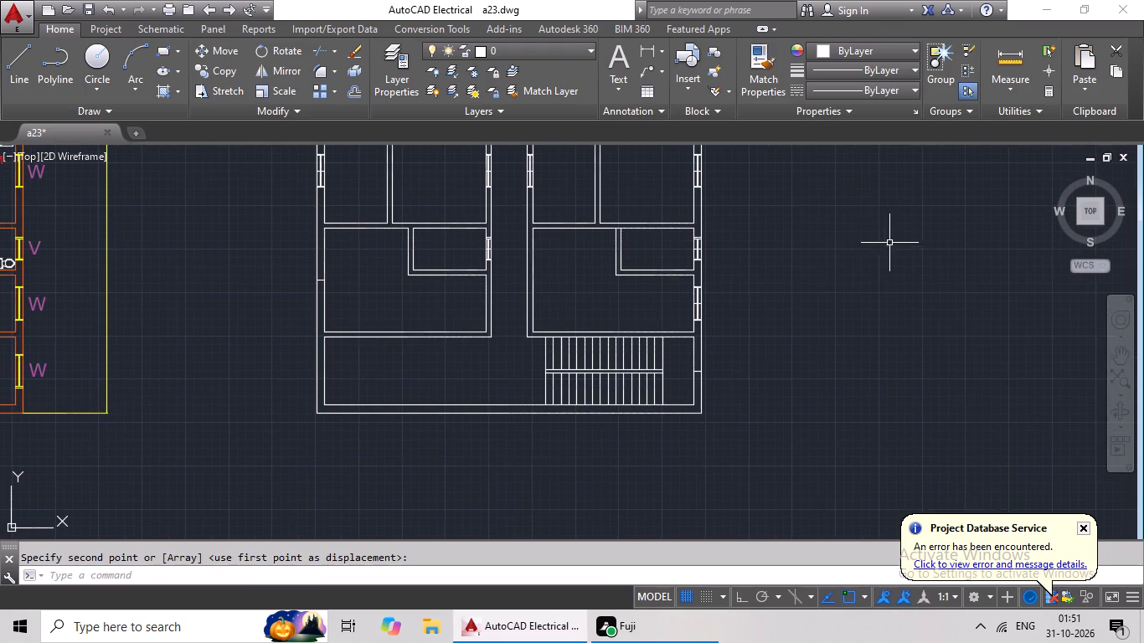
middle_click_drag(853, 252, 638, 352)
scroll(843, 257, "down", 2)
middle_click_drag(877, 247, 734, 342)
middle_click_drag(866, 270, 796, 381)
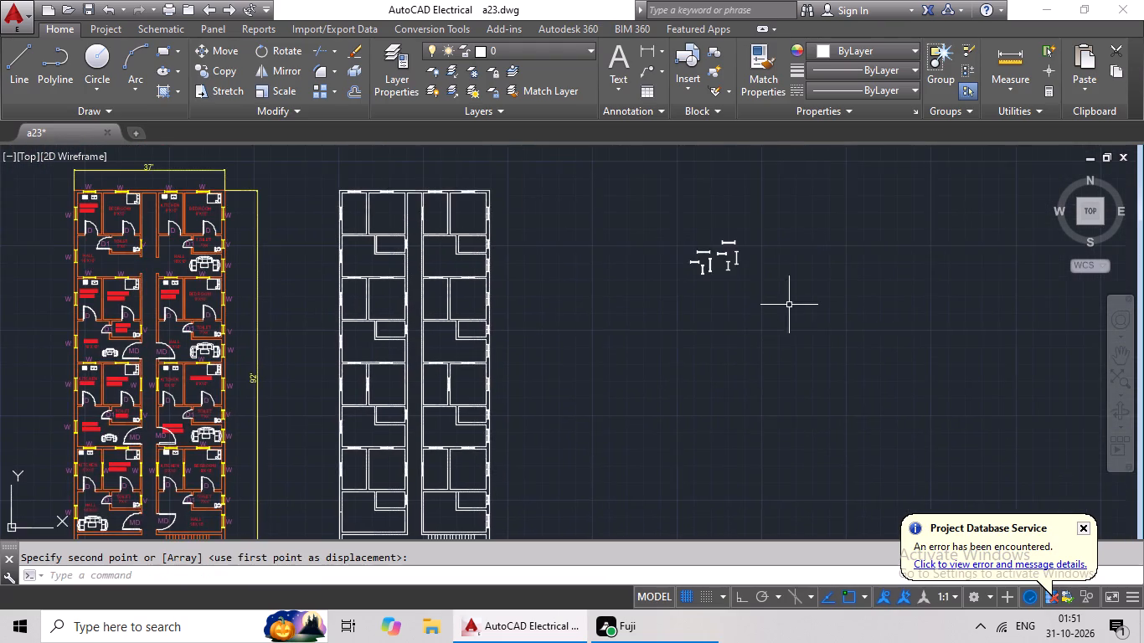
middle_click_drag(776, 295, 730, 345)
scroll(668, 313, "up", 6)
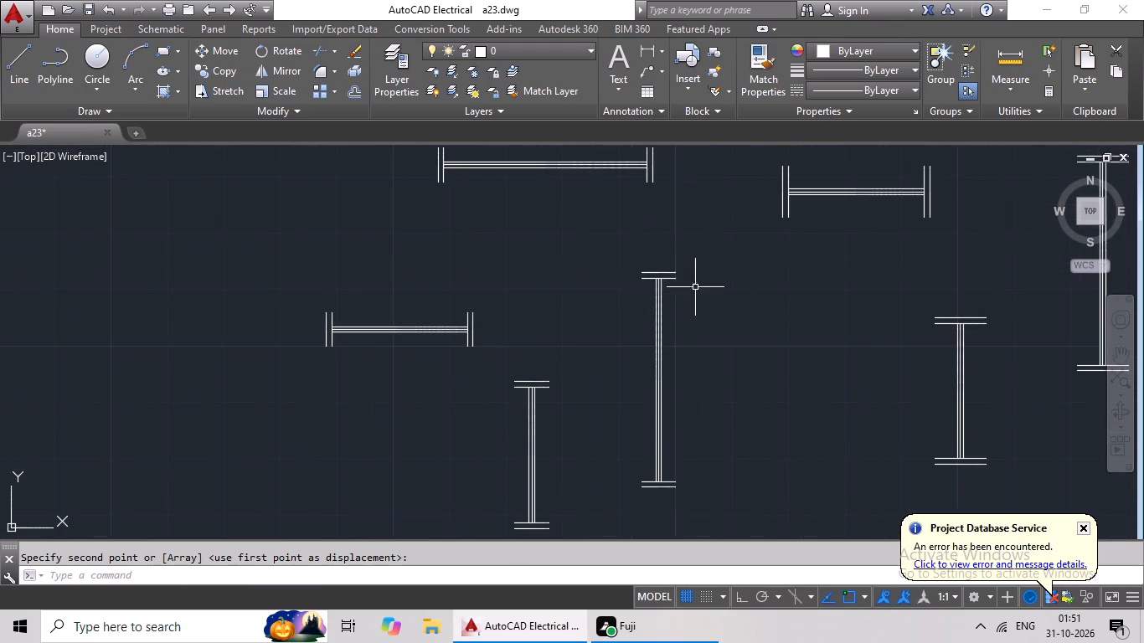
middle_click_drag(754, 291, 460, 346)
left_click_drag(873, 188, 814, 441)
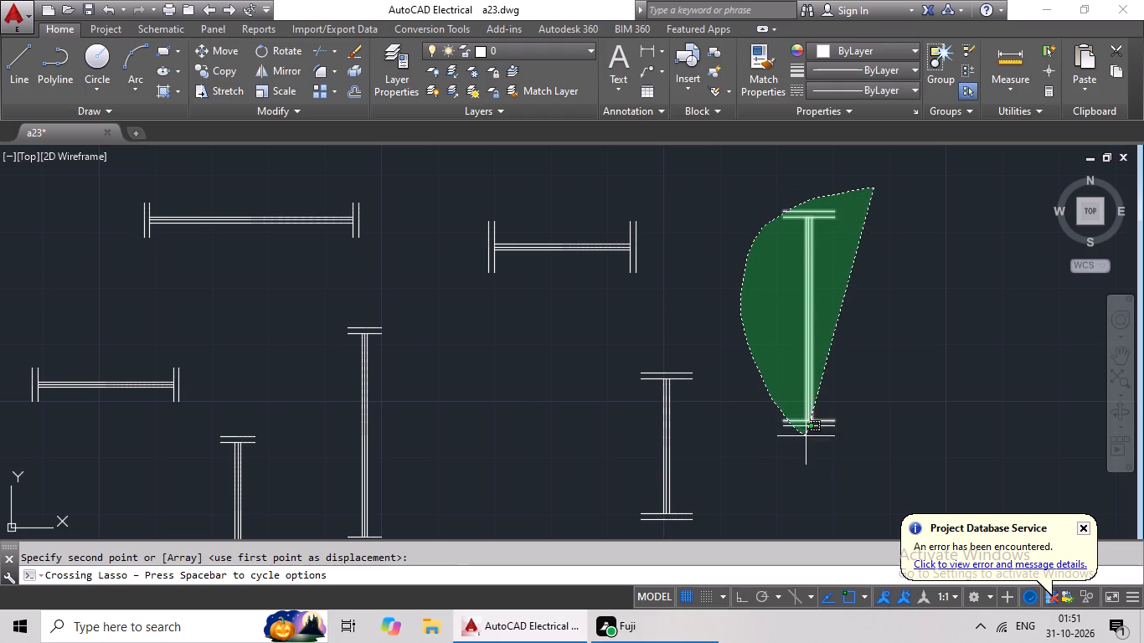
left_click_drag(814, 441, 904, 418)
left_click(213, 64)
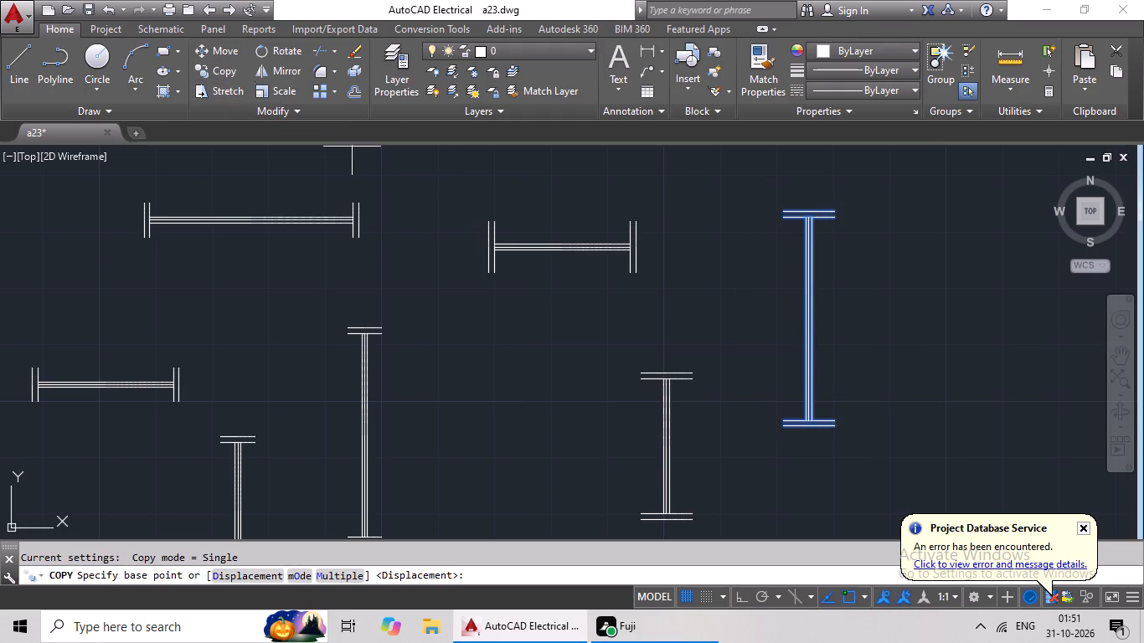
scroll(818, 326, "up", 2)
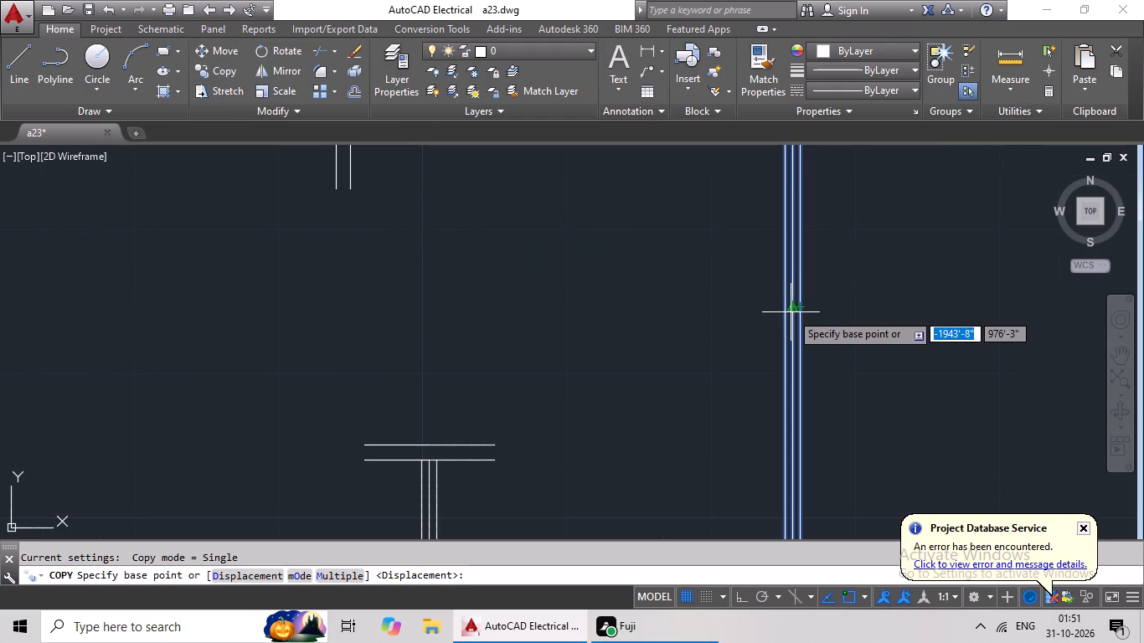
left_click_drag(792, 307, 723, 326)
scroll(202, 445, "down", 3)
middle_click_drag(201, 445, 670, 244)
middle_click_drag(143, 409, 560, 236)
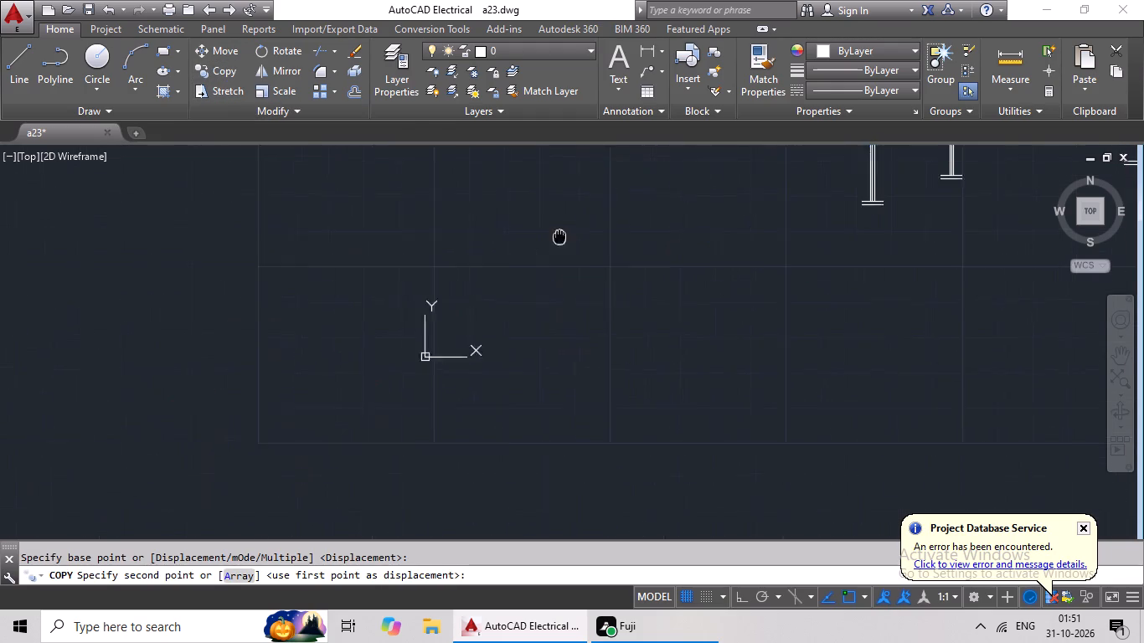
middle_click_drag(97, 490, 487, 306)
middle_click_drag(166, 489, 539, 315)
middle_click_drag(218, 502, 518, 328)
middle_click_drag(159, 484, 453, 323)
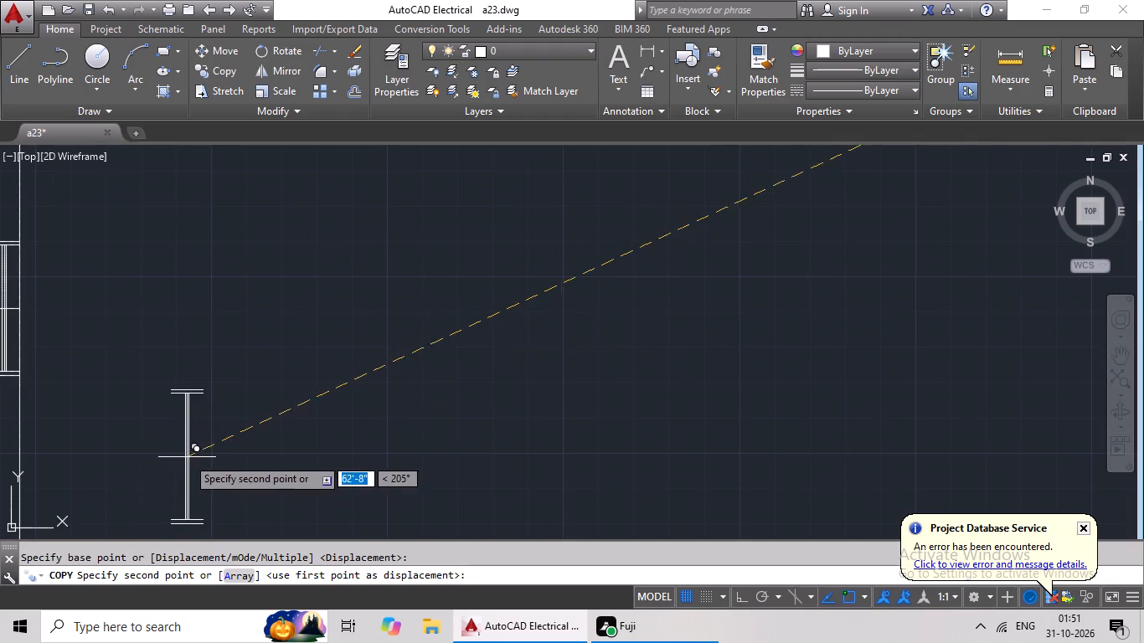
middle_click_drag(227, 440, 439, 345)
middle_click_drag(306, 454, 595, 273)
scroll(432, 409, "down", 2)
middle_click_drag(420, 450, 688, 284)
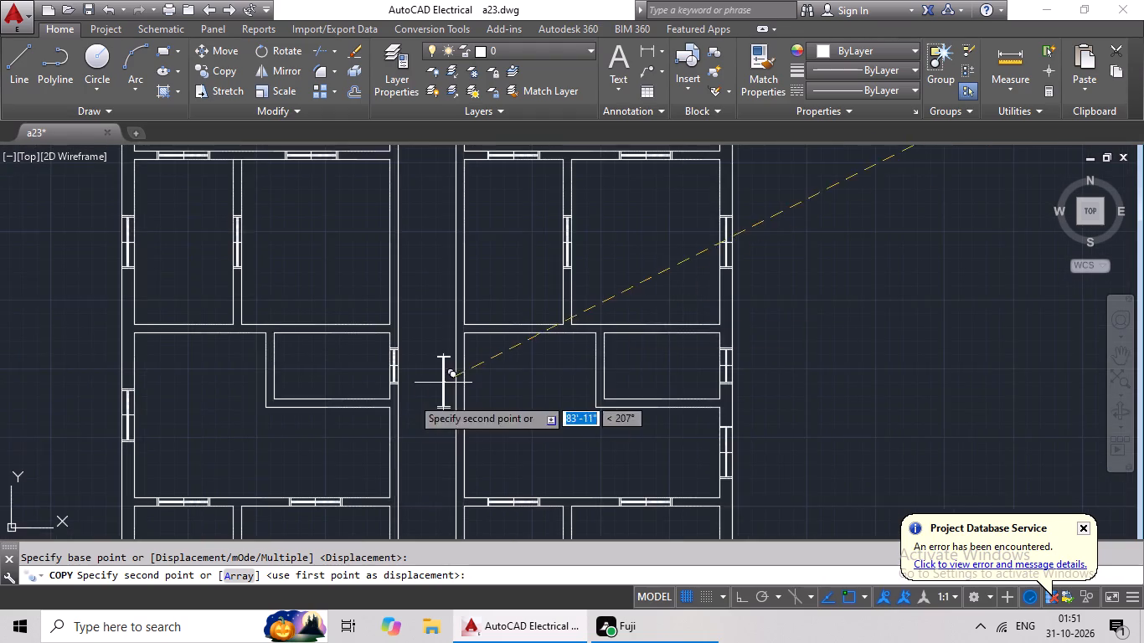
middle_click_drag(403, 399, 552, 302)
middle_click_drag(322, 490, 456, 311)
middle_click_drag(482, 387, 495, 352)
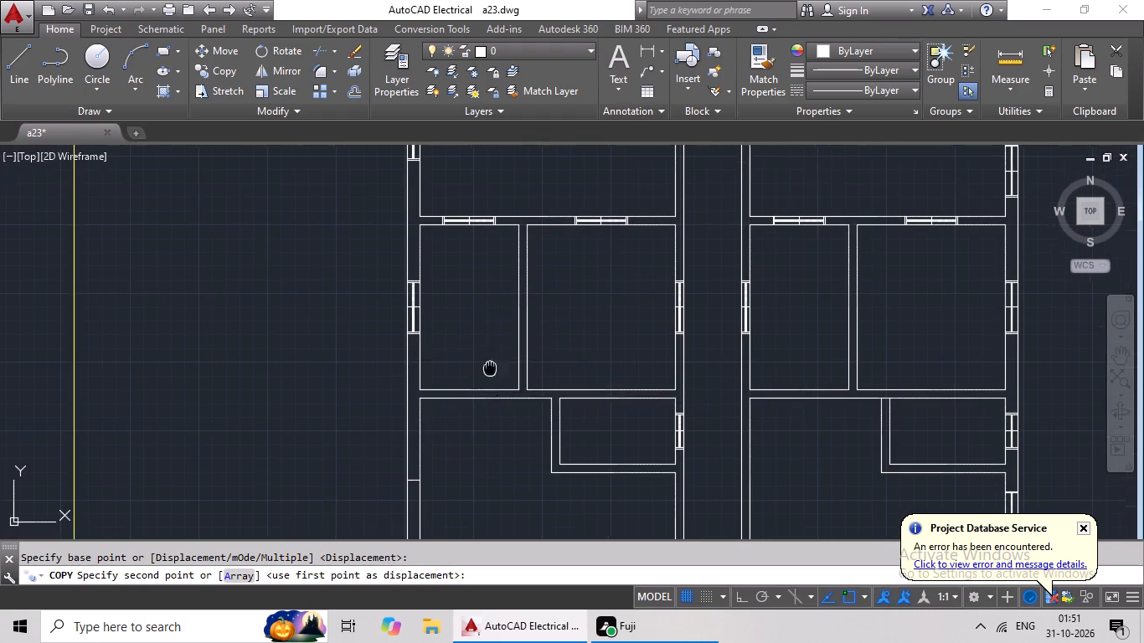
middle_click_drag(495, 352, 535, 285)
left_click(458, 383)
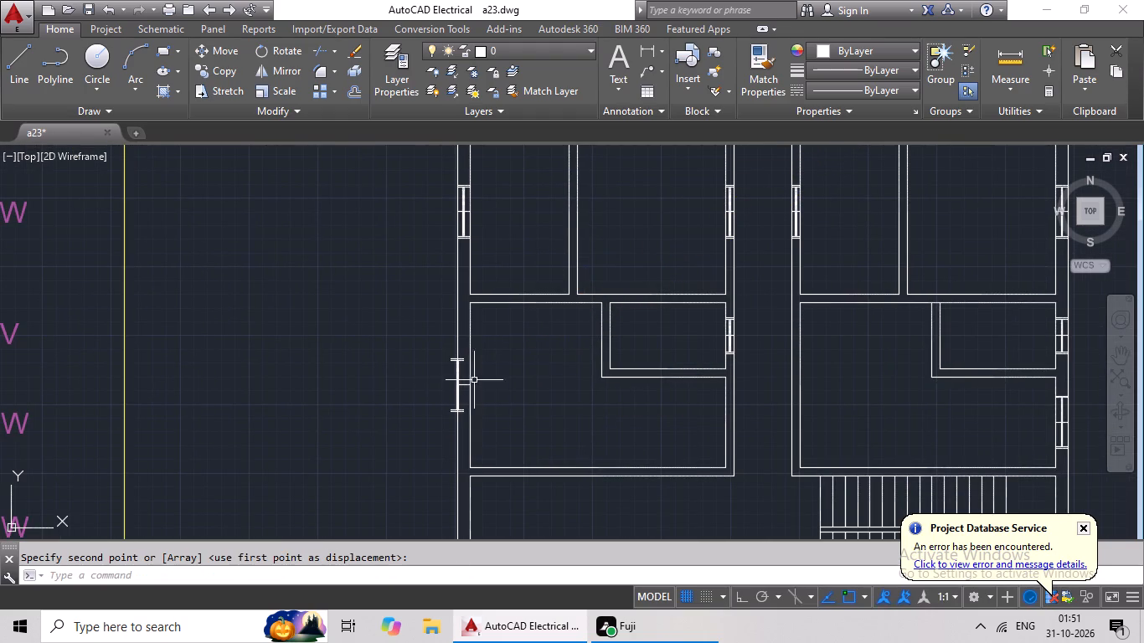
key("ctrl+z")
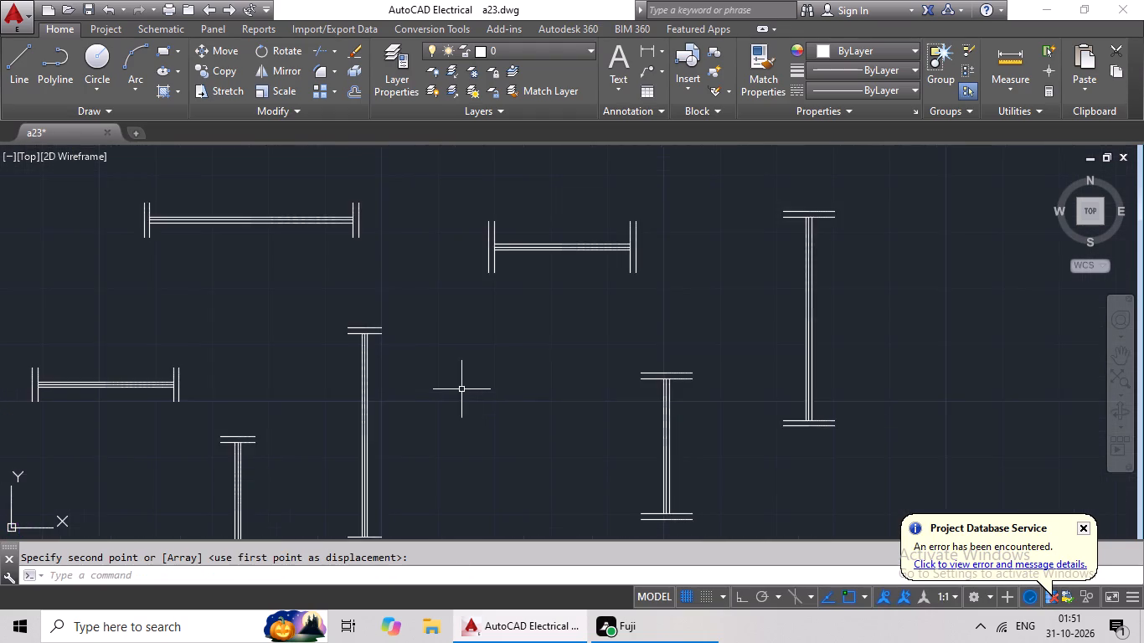
Copy the tall vertical window symbol with wide ends to the left outer wall of the left unit's fourth-row hall, using midpoints.
scroll(516, 374, "down", 3)
scroll(595, 348, "up", 3)
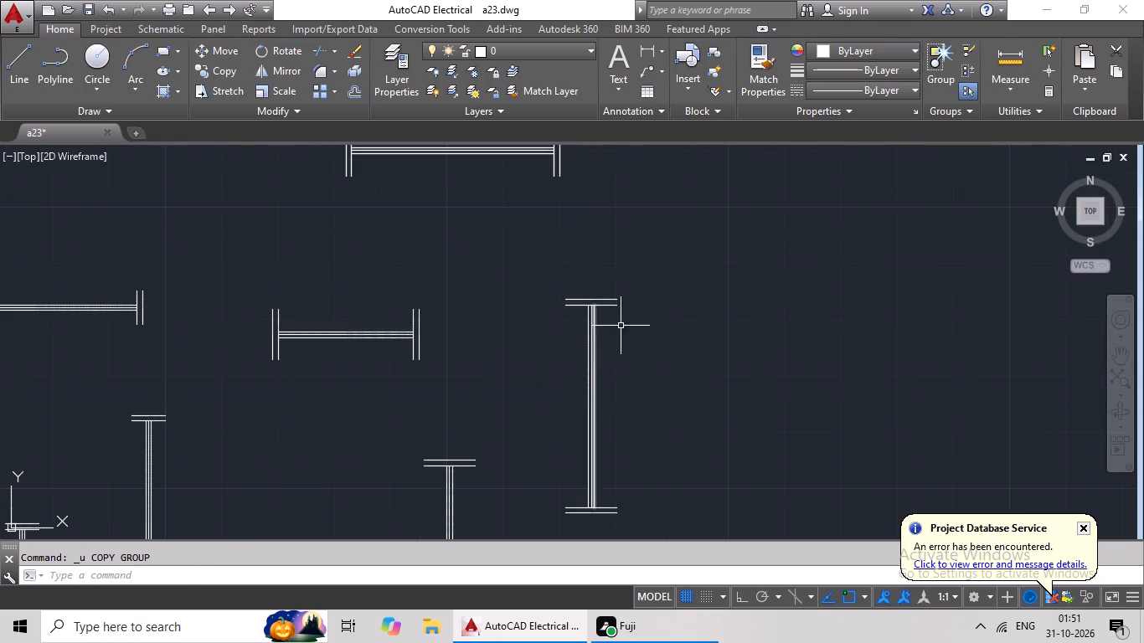
left_click_drag(622, 270, 663, 506)
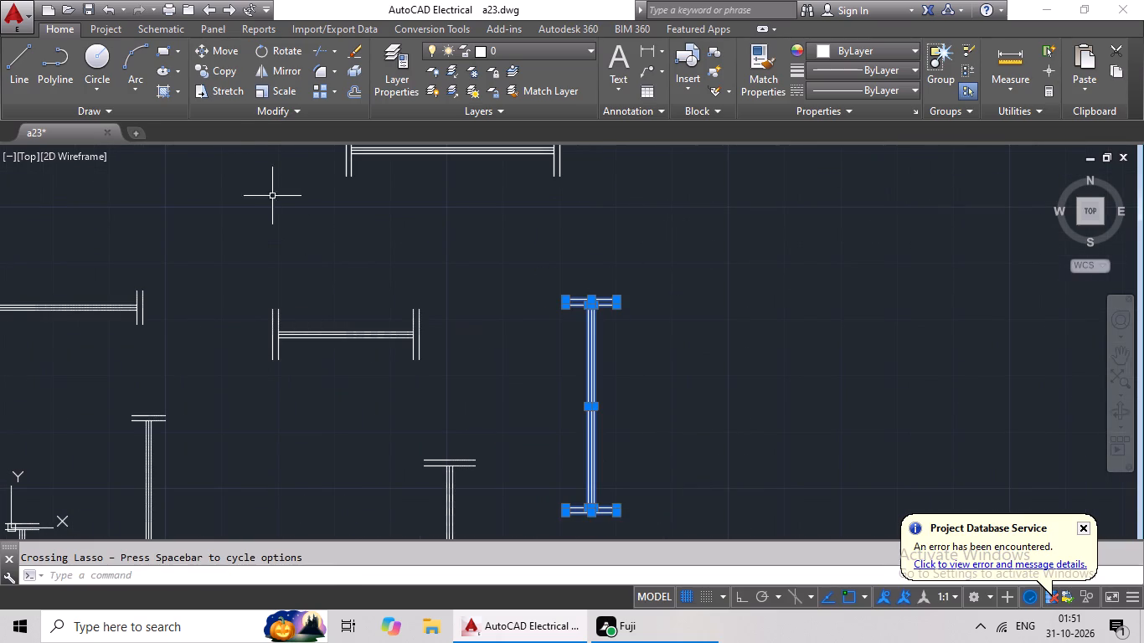
left_click(227, 73)
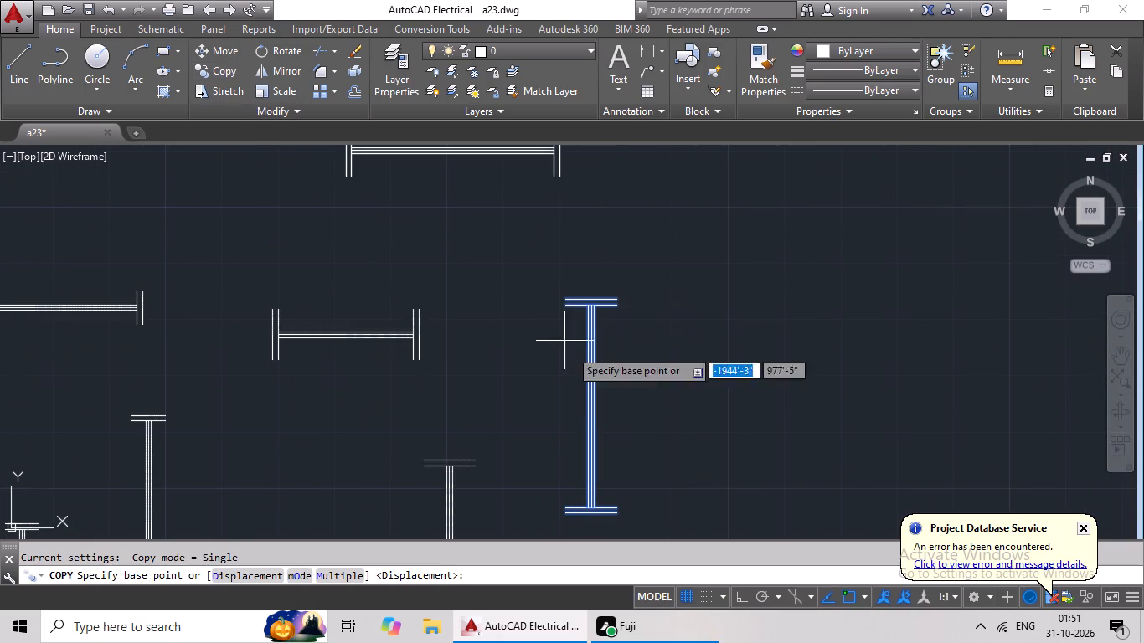
scroll(587, 410, "up", 2)
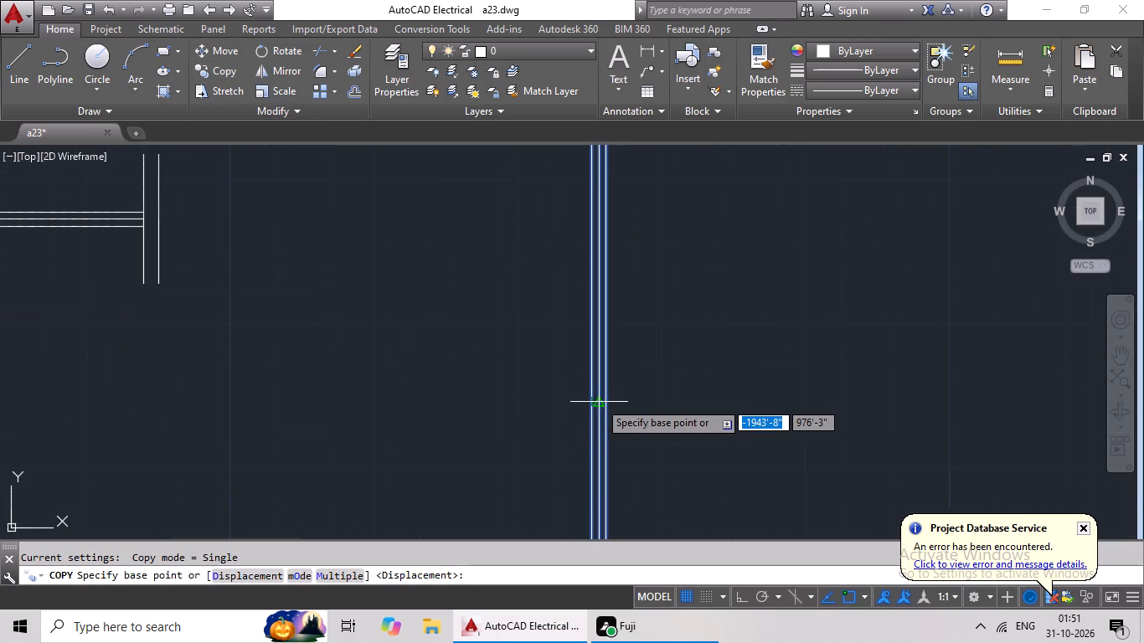
left_click(599, 401)
scroll(353, 453, "down", 3)
middle_click_drag(271, 455, 625, 275)
scroll(447, 396, "down", 3)
middle_click_drag(248, 543, 734, 247)
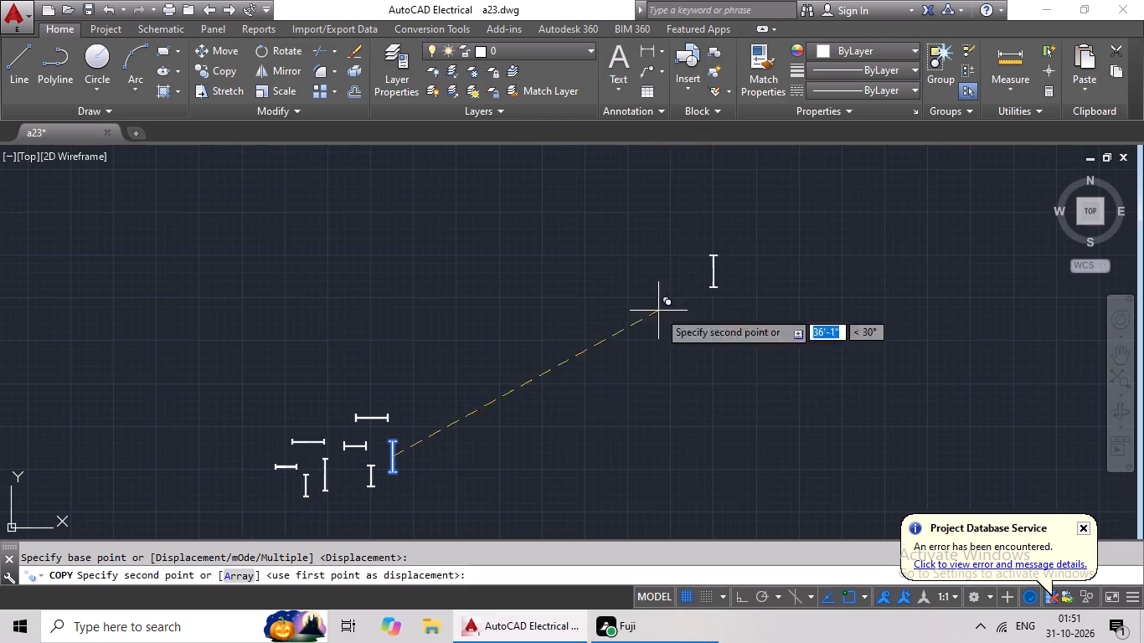
middle_click_drag(302, 414, 804, 170)
middle_click_drag(538, 399, 834, 170)
middle_click_drag(592, 365, 703, 187)
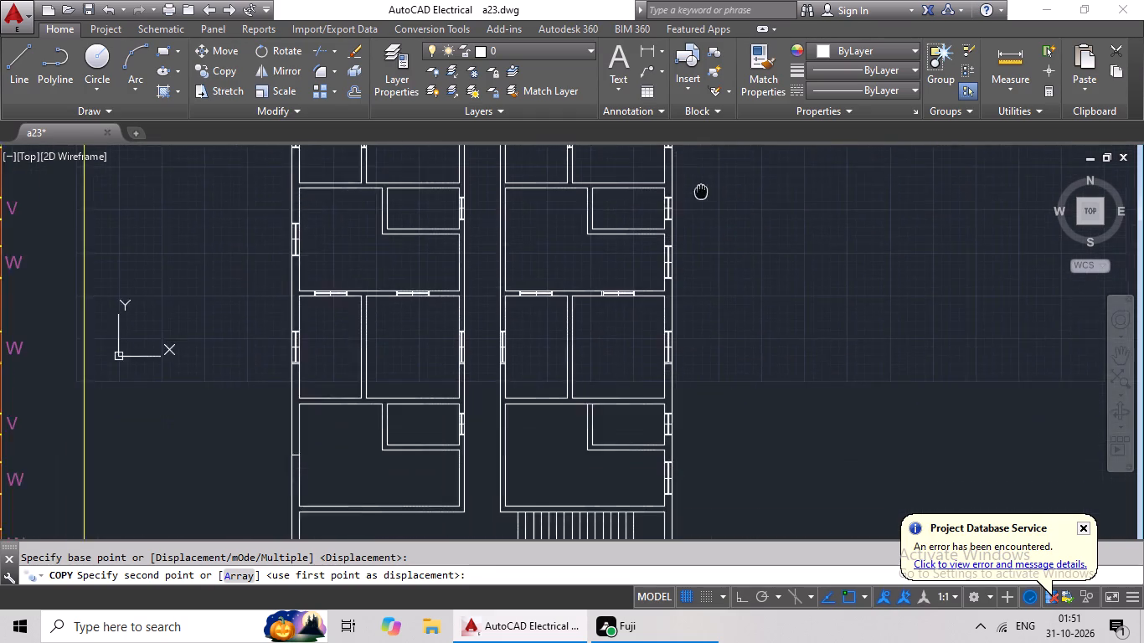
middle_click_drag(471, 424, 599, 285)
scroll(460, 335, "up", 3)
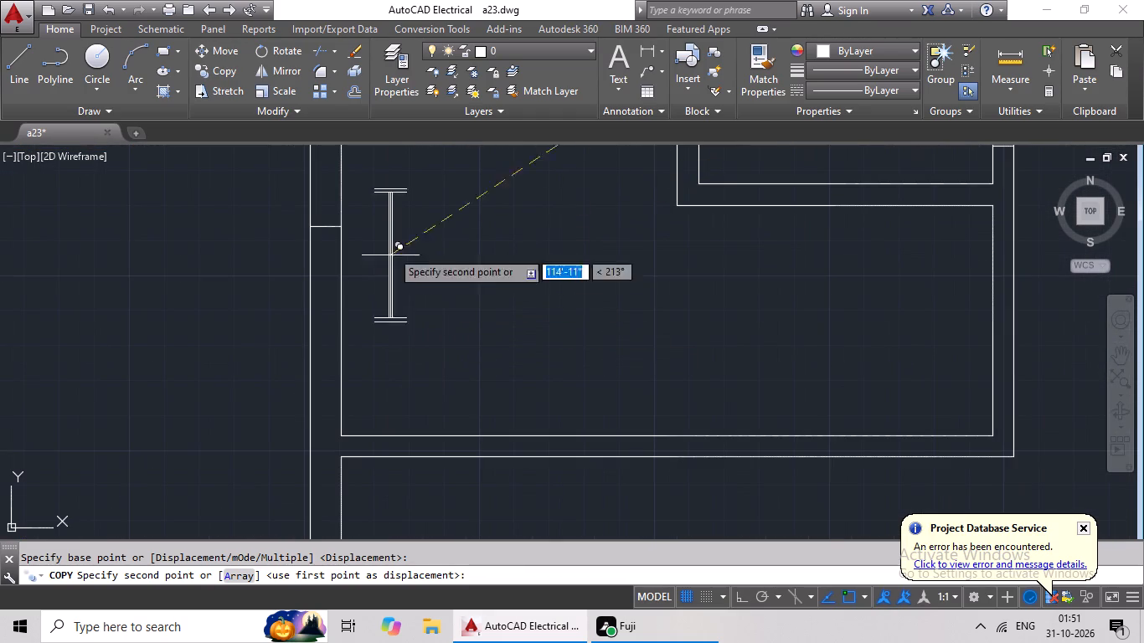
left_click(324, 229)
Copy the tall vertical window symbol with wide ends to the right outer wall beside the staircase, using midpoints.
scroll(580, 249, "down", 3)
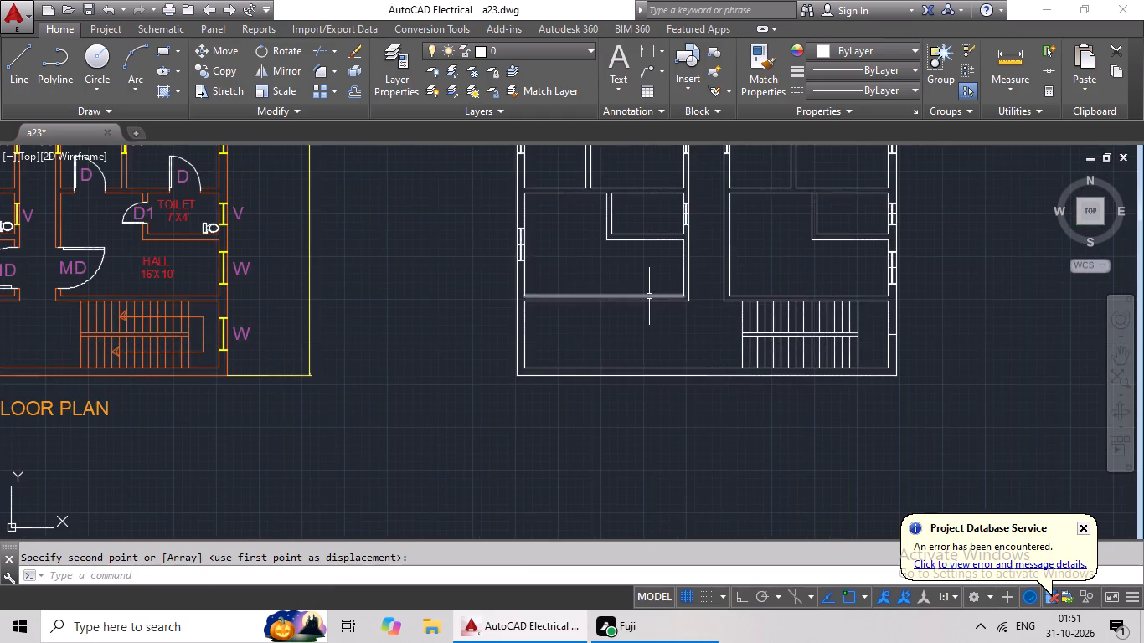
middle_click_drag(646, 300, 494, 316)
scroll(946, 306, "down", 2)
middle_click_drag(922, 306, 560, 434)
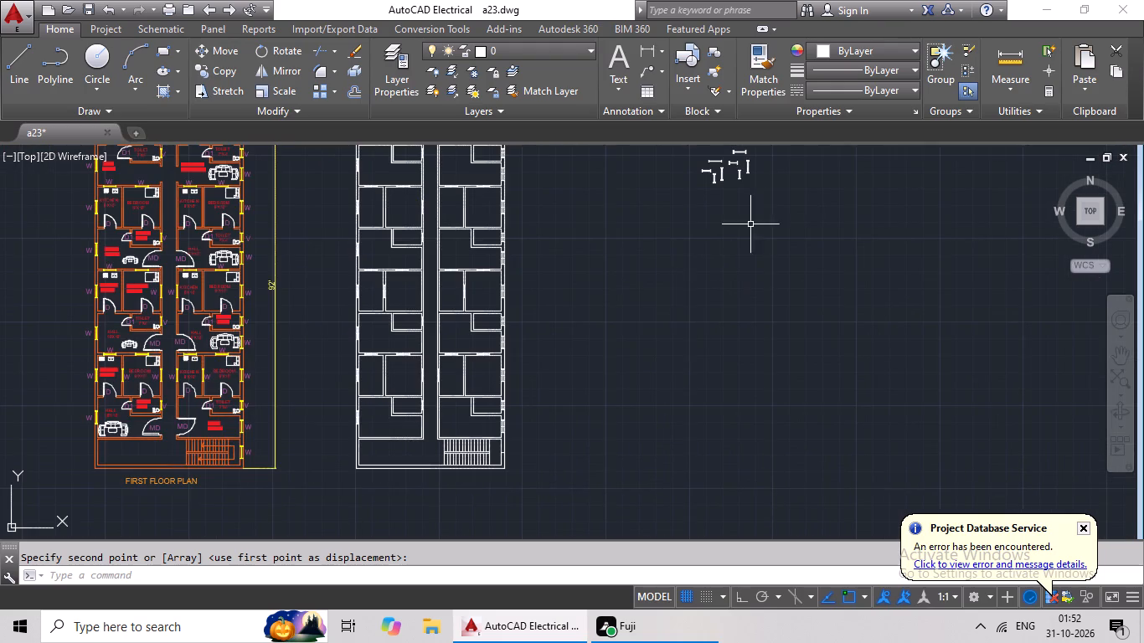
scroll(741, 153, "up", 6)
middle_click_drag(698, 233, 668, 287)
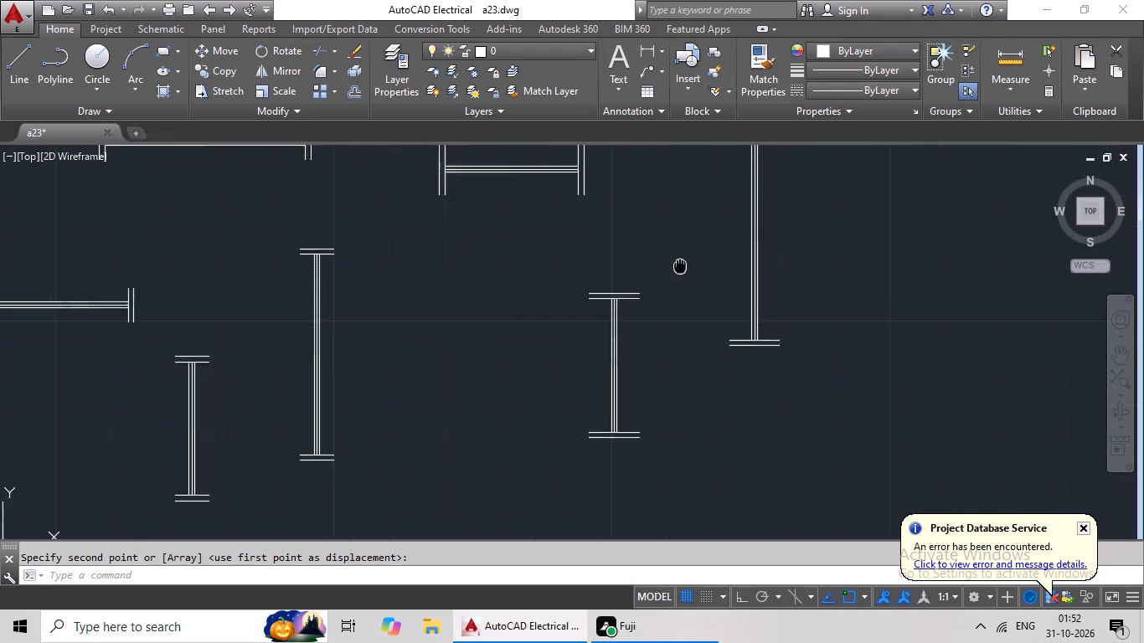
middle_click_drag(668, 287, 655, 309)
left_click_drag(827, 201, 844, 406)
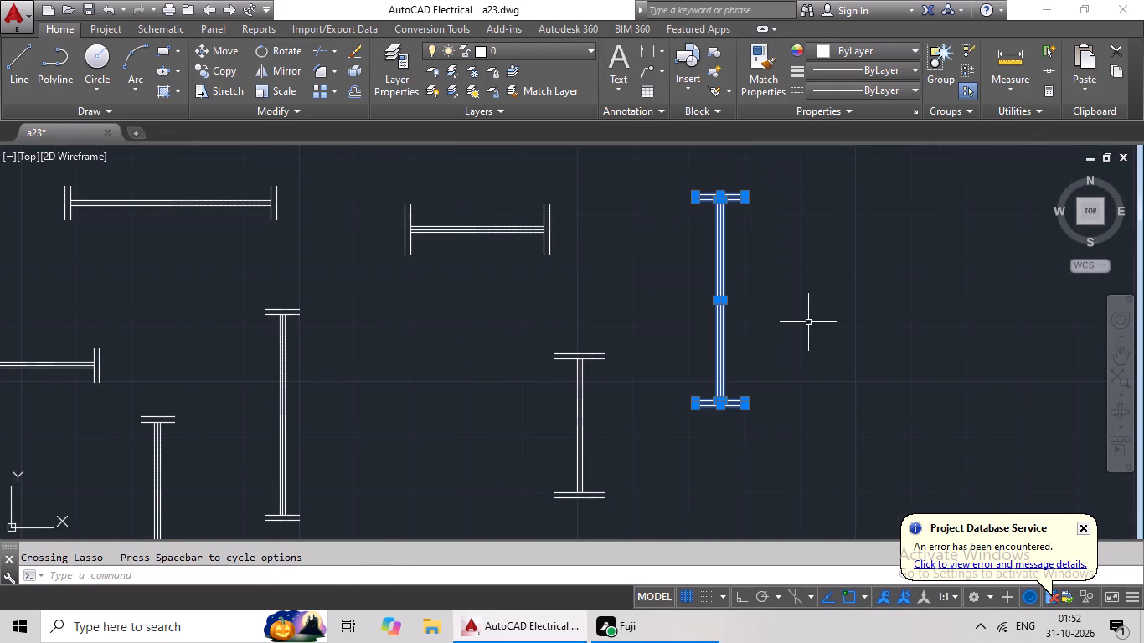
left_click(224, 73)
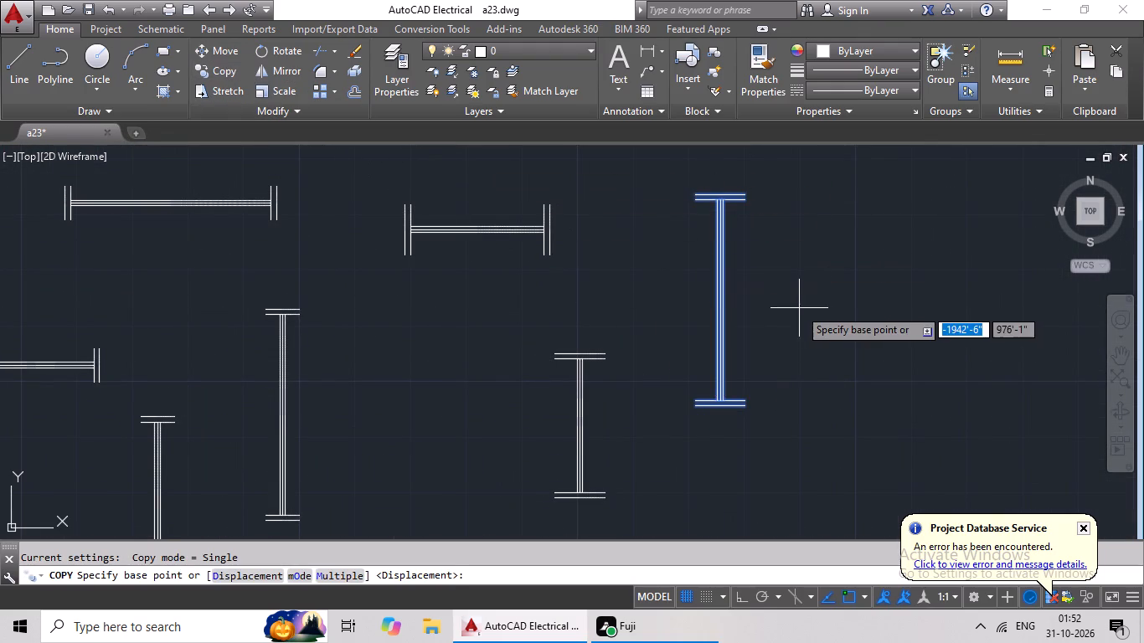
scroll(791, 309, "up", 2)
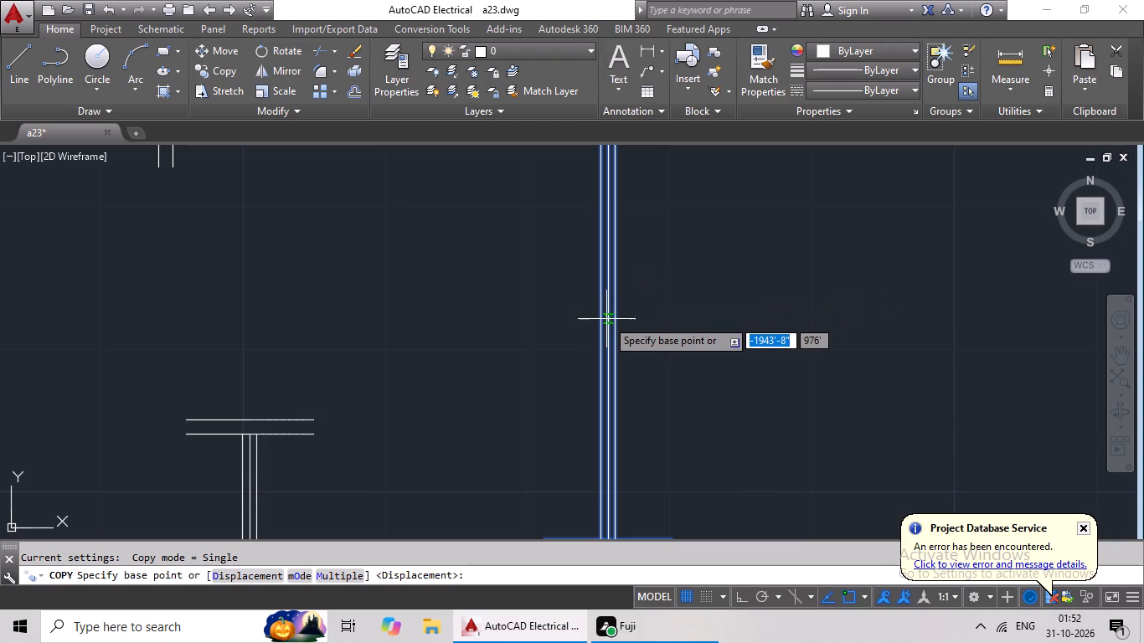
scroll(607, 318, "down", 1)
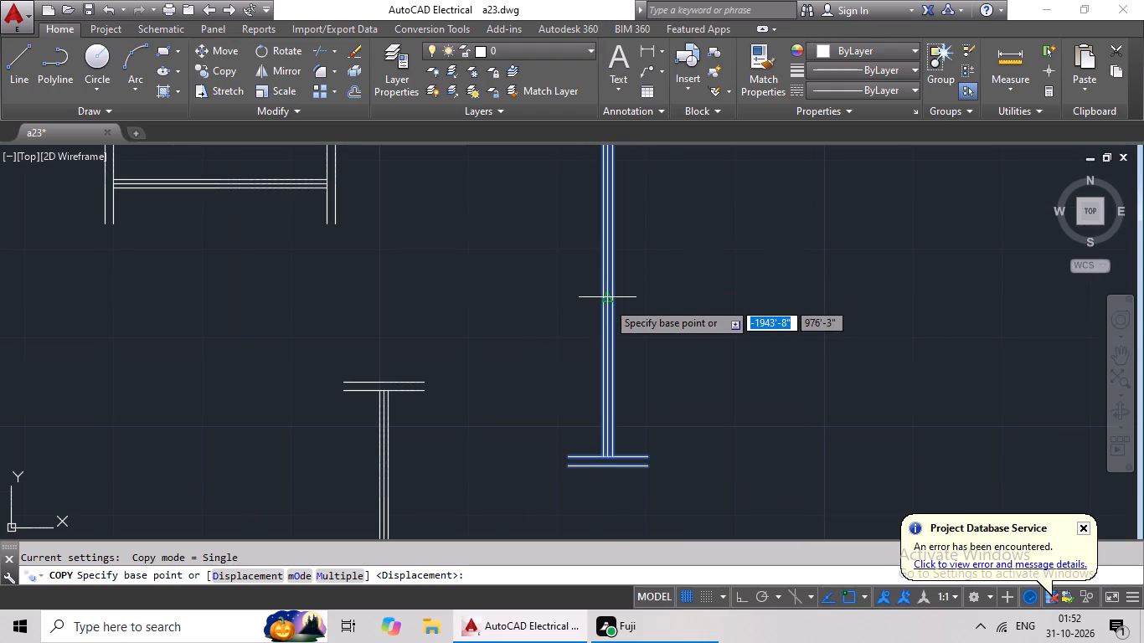
left_click_drag(607, 301, 599, 307)
scroll(250, 388, "down", 3)
middle_click_drag(258, 390, 709, 238)
middle_click_drag(193, 509, 575, 343)
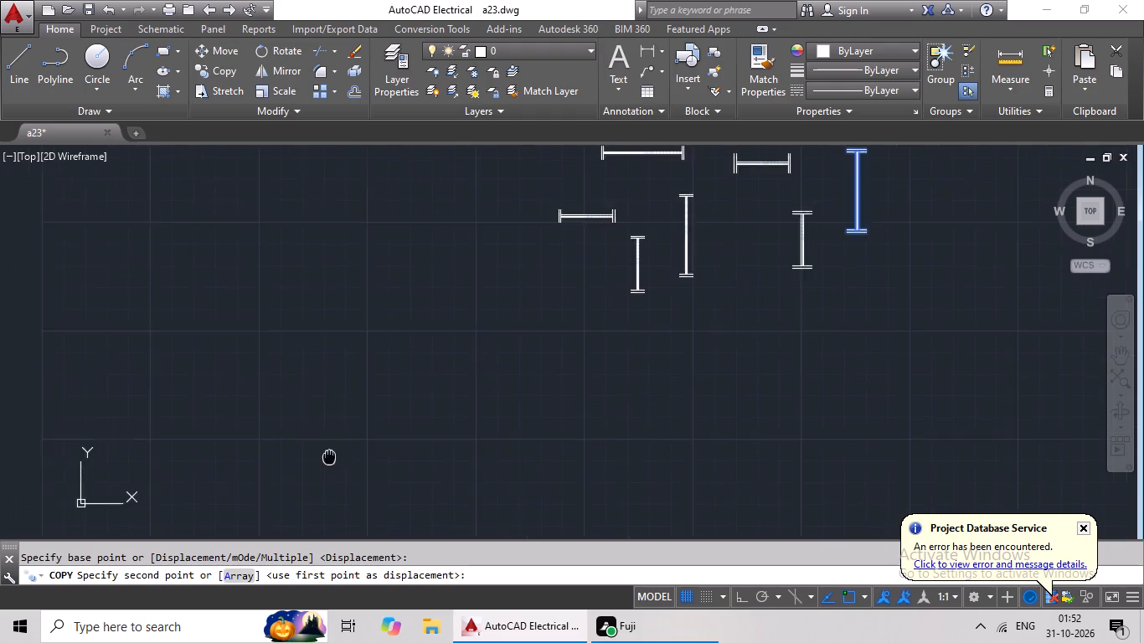
middle_click_drag(137, 505, 544, 306)
middle_click_drag(274, 486, 528, 323)
scroll(517, 340, "down", 2)
middle_click_drag(478, 382, 677, 241)
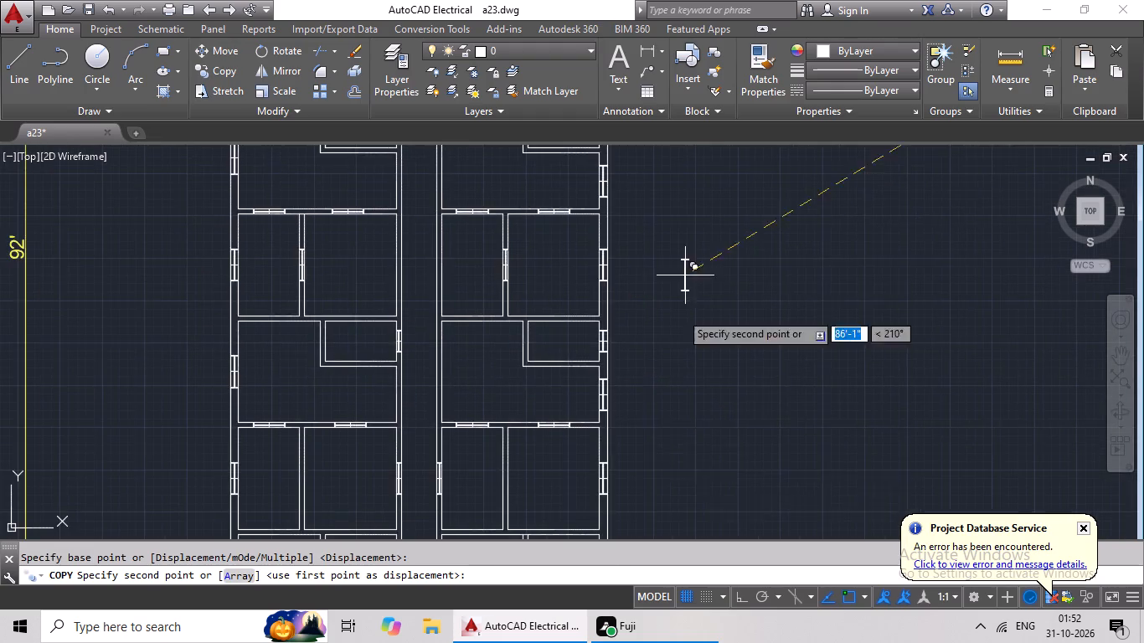
middle_click_drag(687, 486, 765, 315)
middle_click_drag(725, 449, 738, 373)
scroll(734, 450, "up", 5)
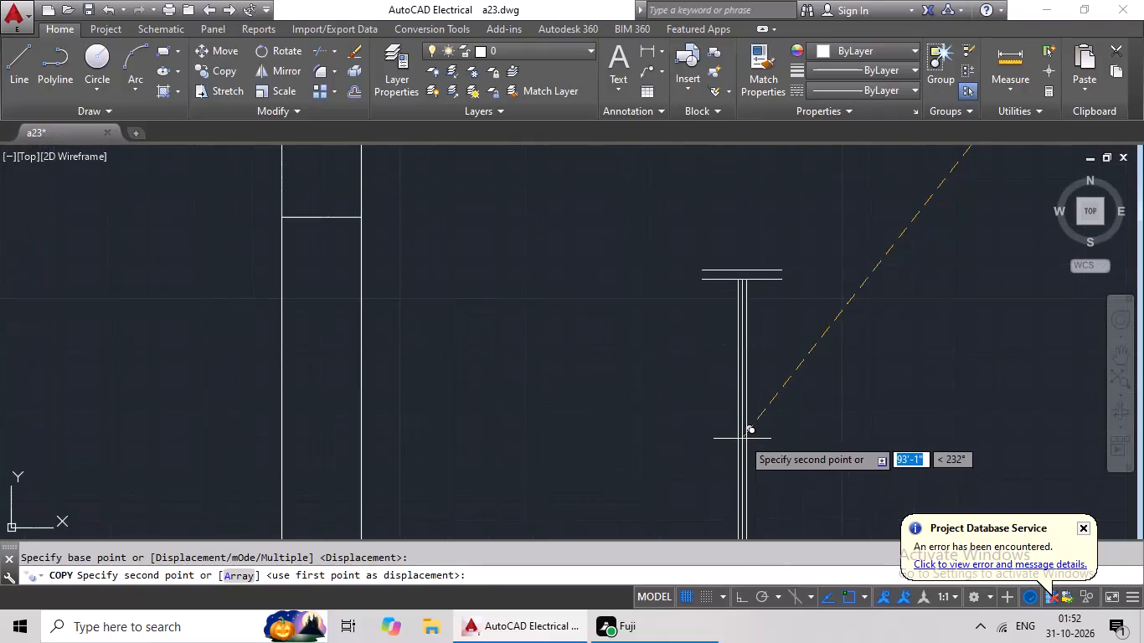
scroll(538, 395, "down", 2)
left_click(451, 324)
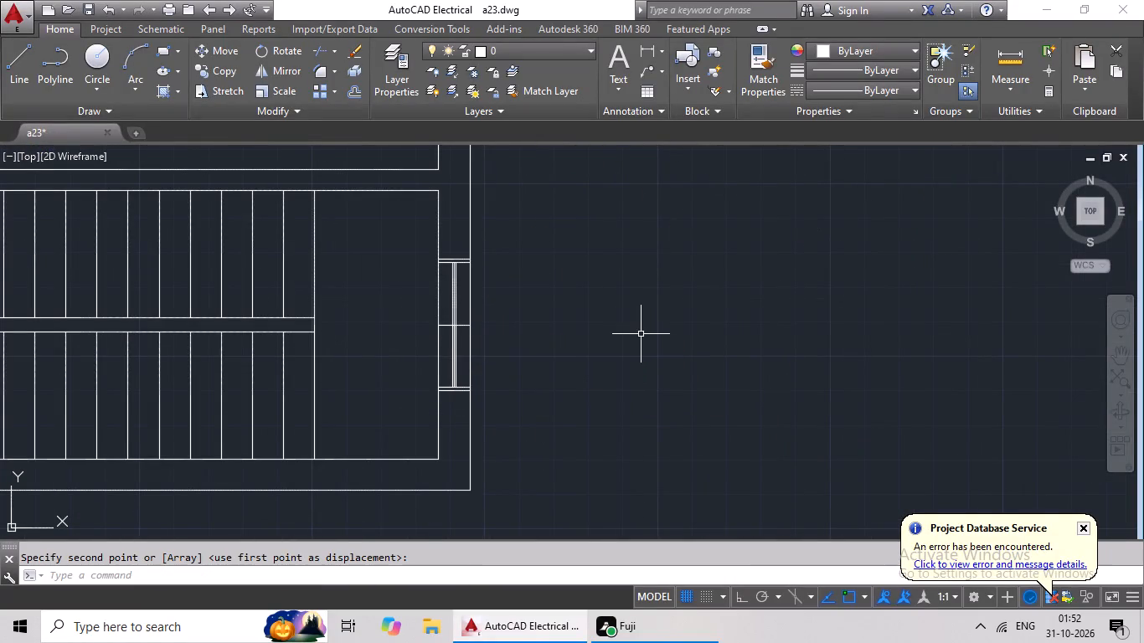
Delete the whole group of spare window and ventilator source symbols lying outside the white floor plan.
scroll(672, 381, "down", 3)
scroll(719, 331, "down", 1)
middle_click_drag(693, 361, 418, 416)
middle_click_drag(548, 331, 476, 426)
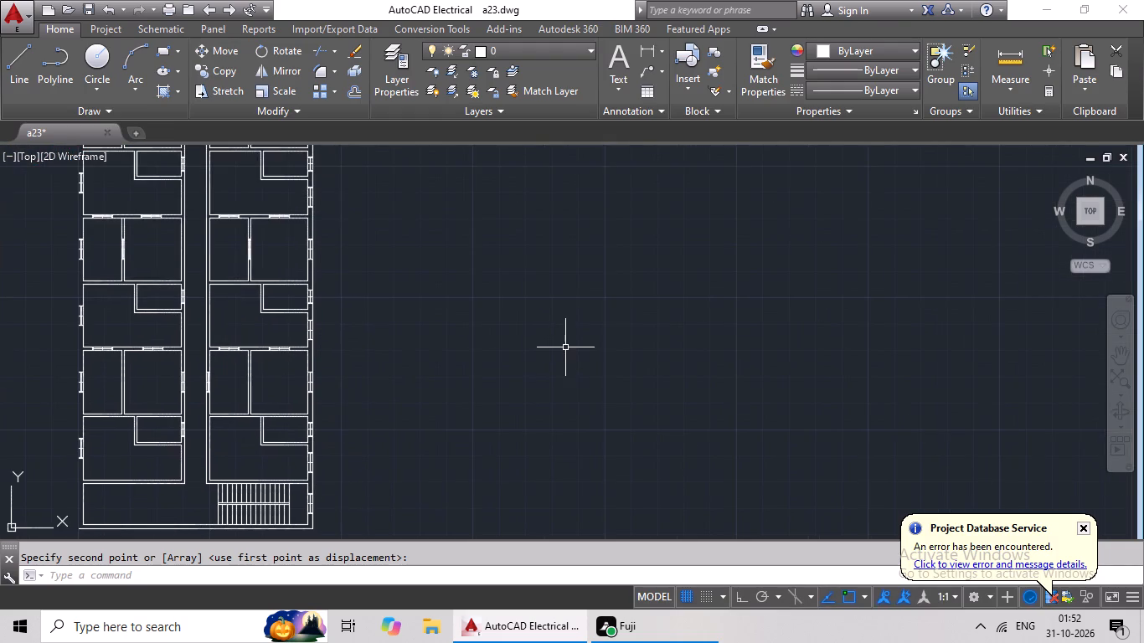
scroll(565, 347, "down", 1)
middle_click_drag(581, 339, 513, 416)
middle_click_drag(551, 332, 499, 419)
left_click_drag(593, 267, 526, 244)
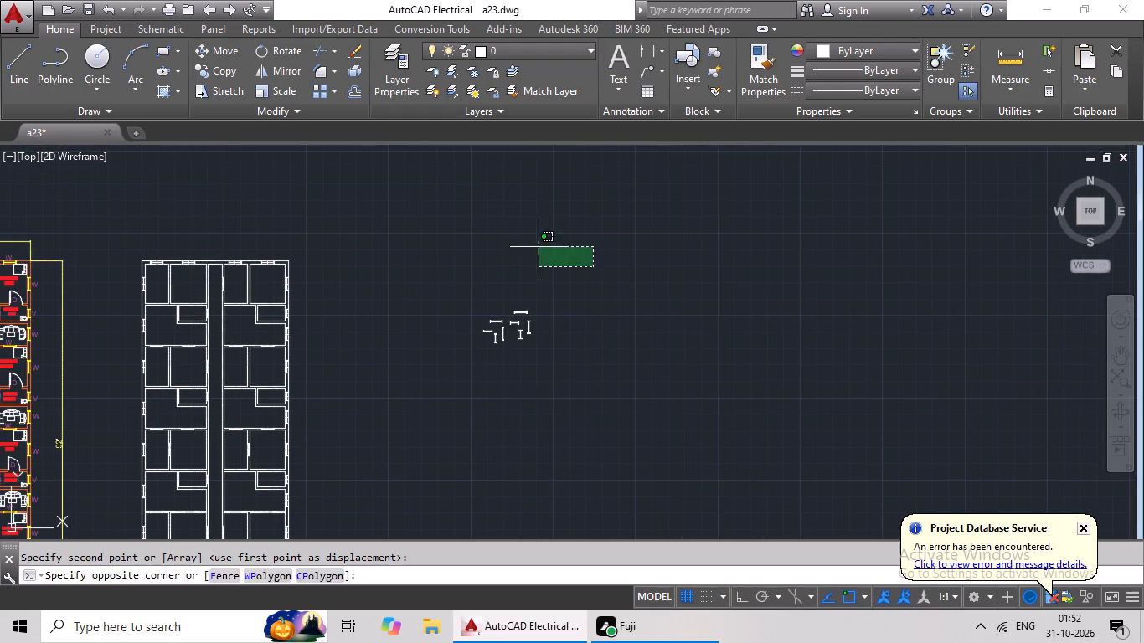
left_click_drag(526, 244, 706, 414)
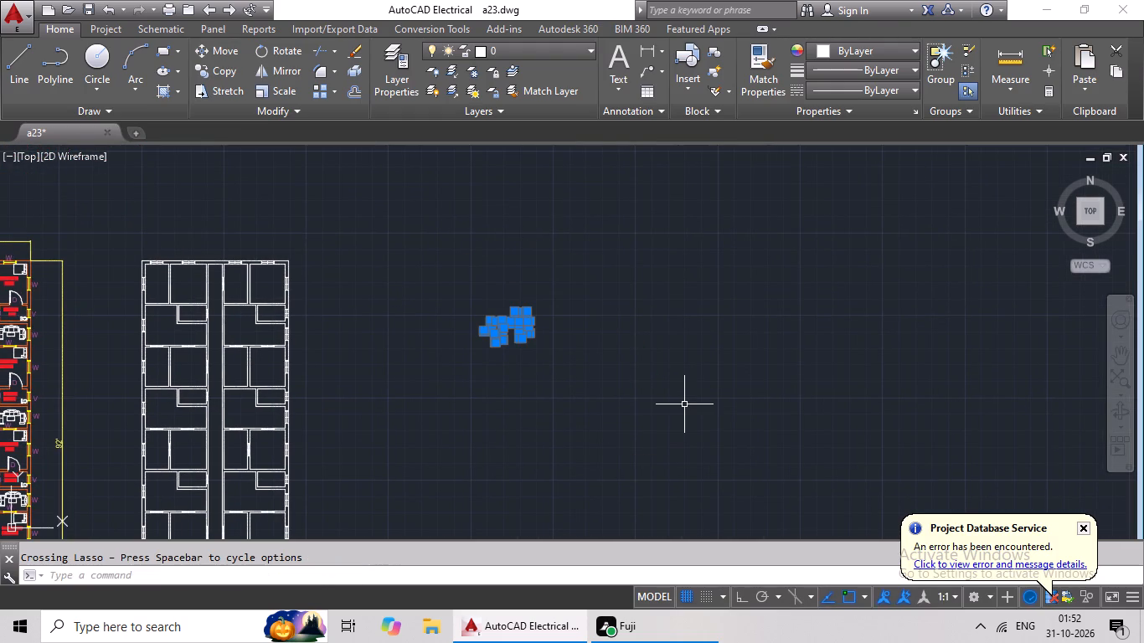
key("Delete")
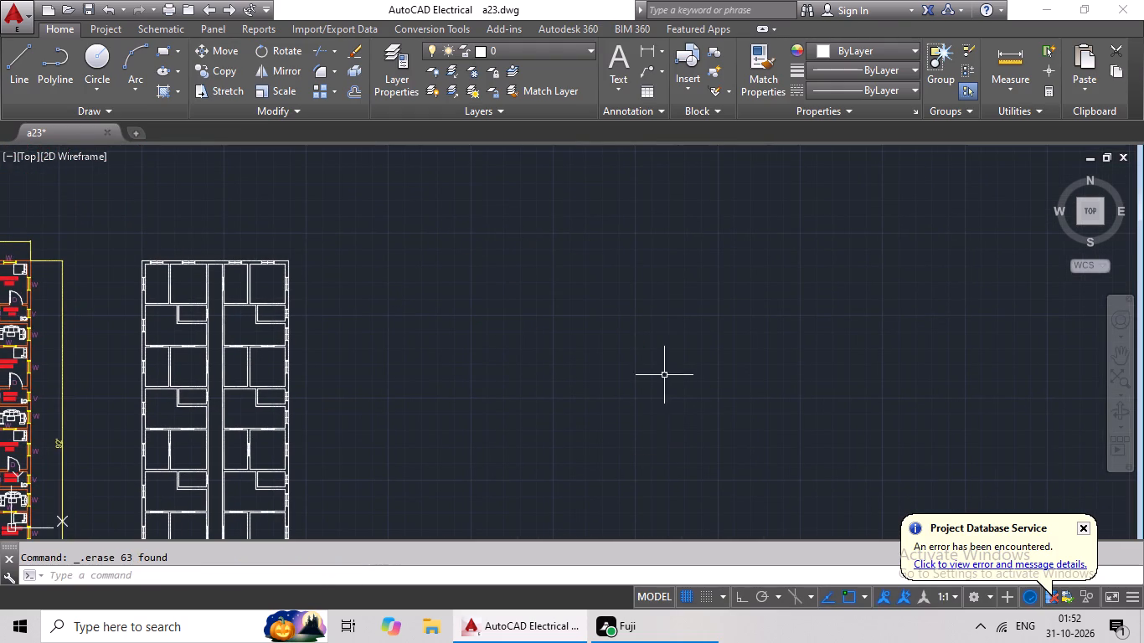
Select the short centre cross lines of the four windows along the top outer wall of the white floor plan.
scroll(155, 260, "up", 6)
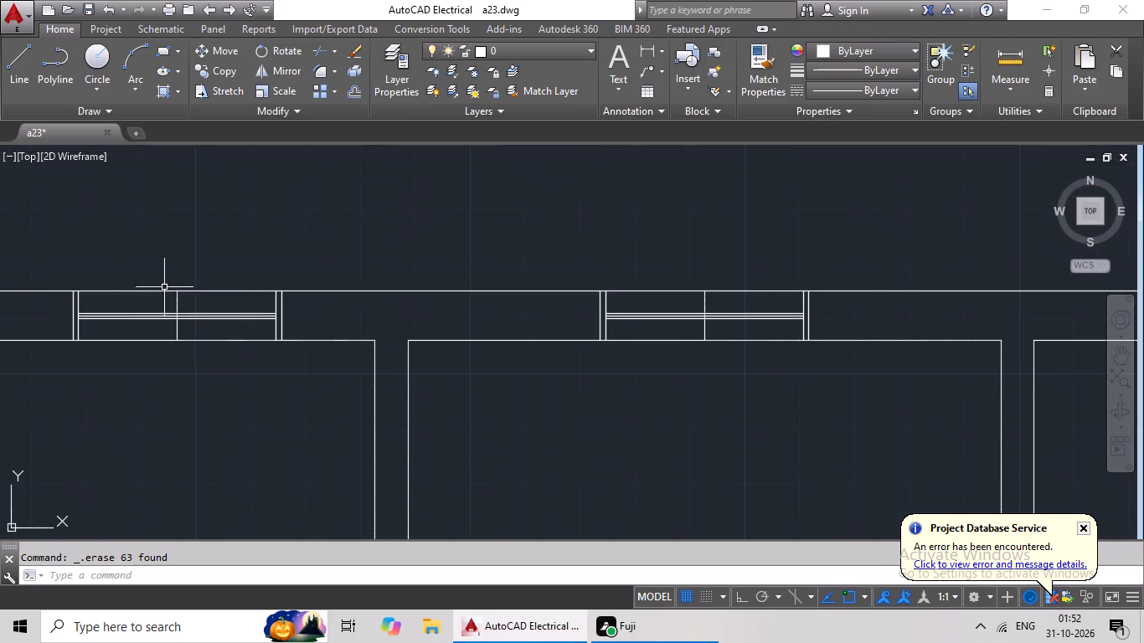
left_click(175, 301)
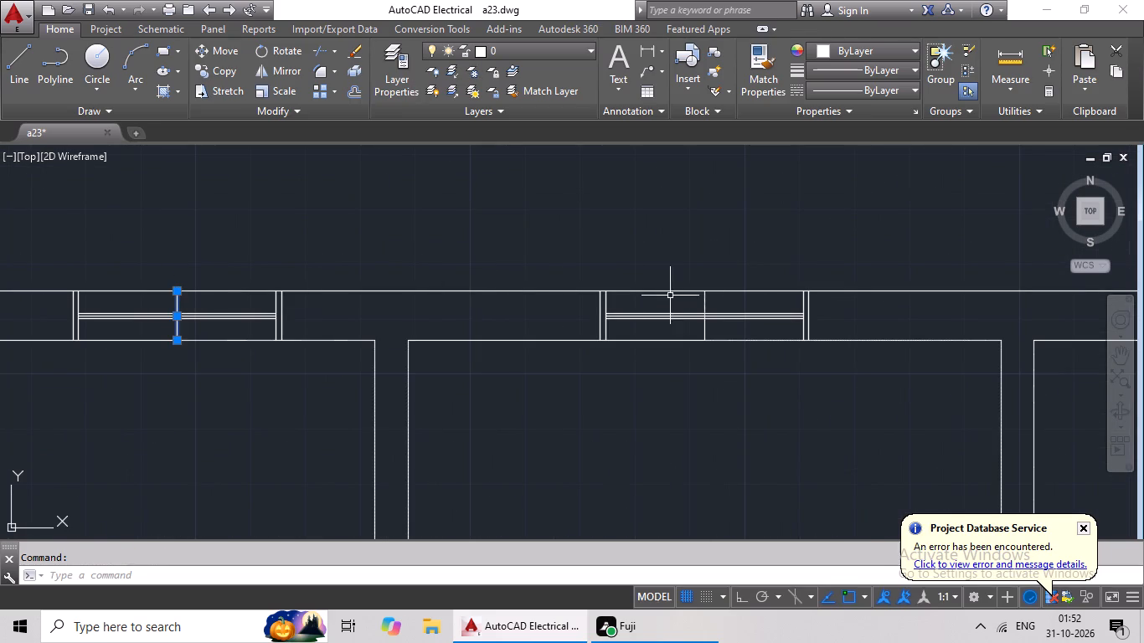
left_click(703, 300)
scroll(770, 316, "down", 2)
middle_click_drag(783, 352, 288, 270)
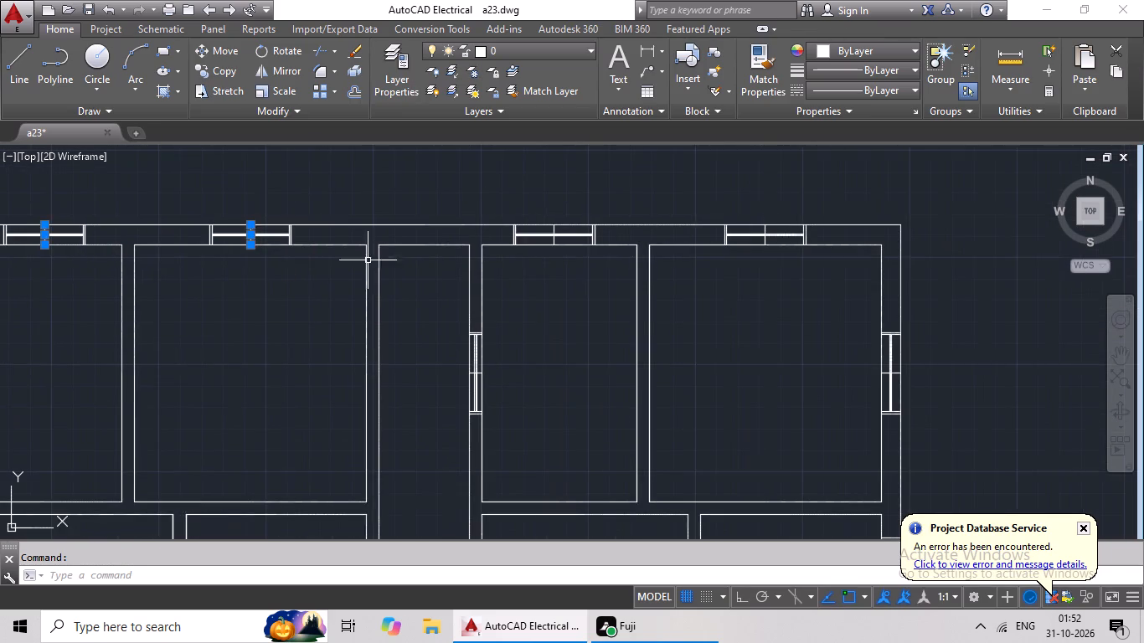
scroll(562, 225, "up", 4)
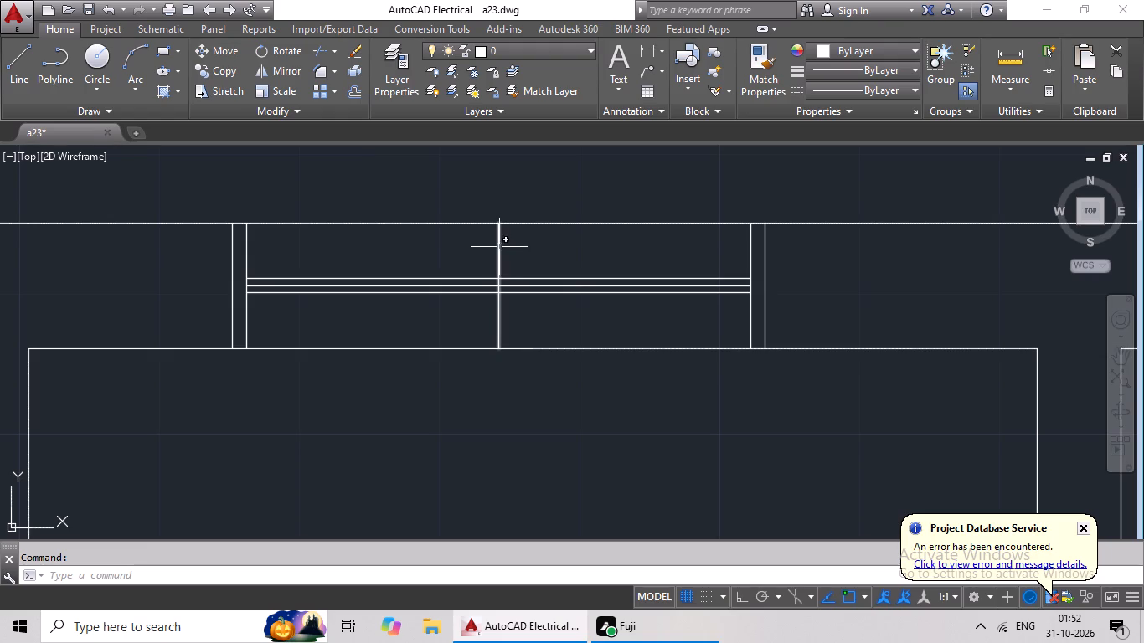
left_click(499, 247)
scroll(559, 239, "down", 3)
middle_click_drag(588, 276, 350, 269)
scroll(652, 256, "up", 3)
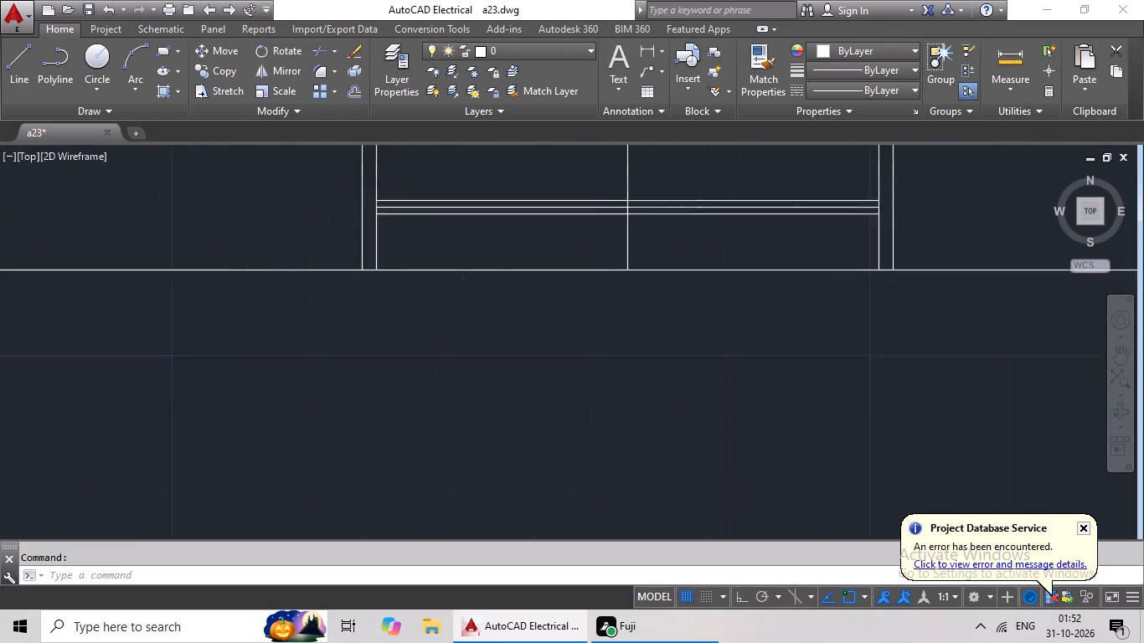
scroll(652, 256, "up", 1)
left_click(611, 249)
Add the centre cross lines of the first-row windows in the left outer, right unit's corridor-side and right outer walls to the selection.
scroll(618, 251, "down", 4)
middle_click_drag(605, 268, 604, 259)
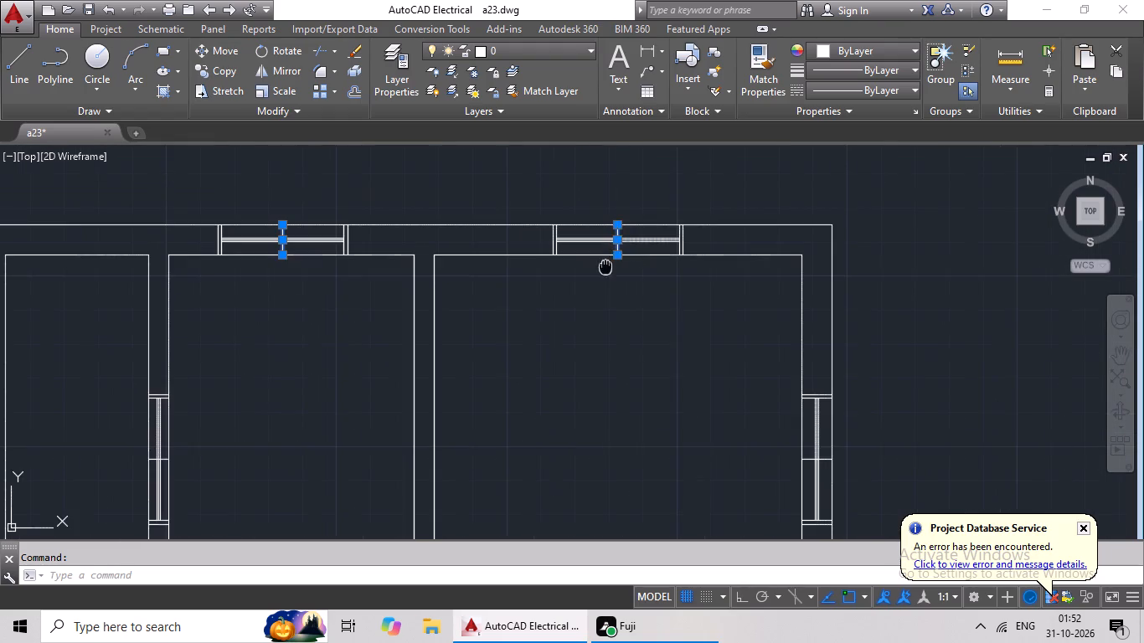
middle_click_drag(604, 259, 573, 170)
scroll(539, 257, "down", 2)
middle_click_drag(498, 280, 778, 223)
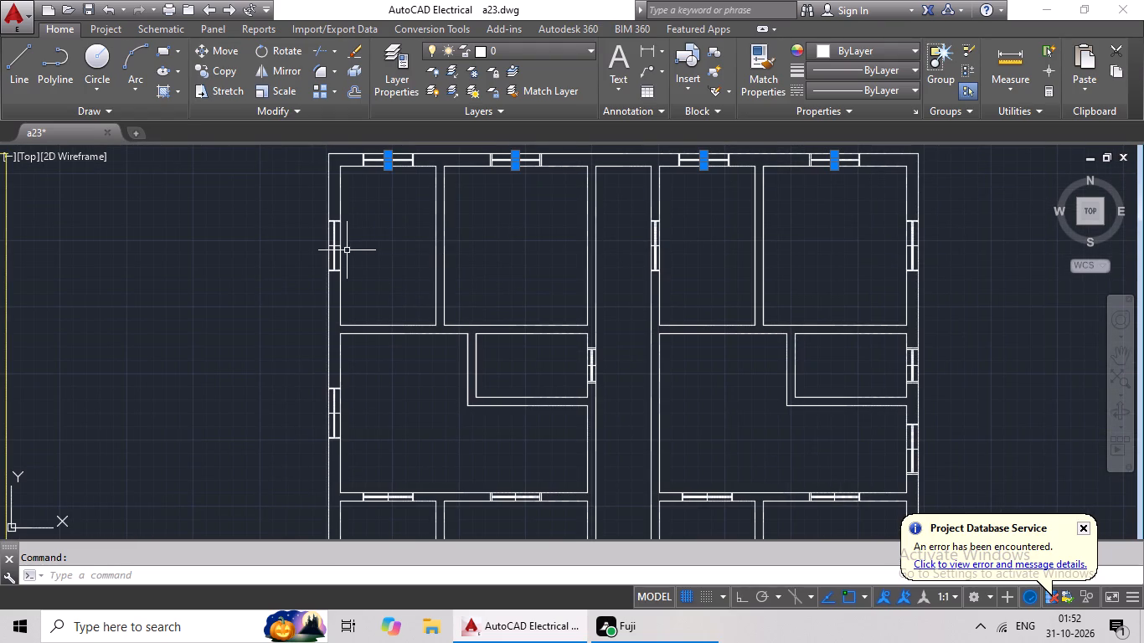
scroll(314, 249, "up", 5)
left_click(473, 202)
scroll(672, 225, "down", 2)
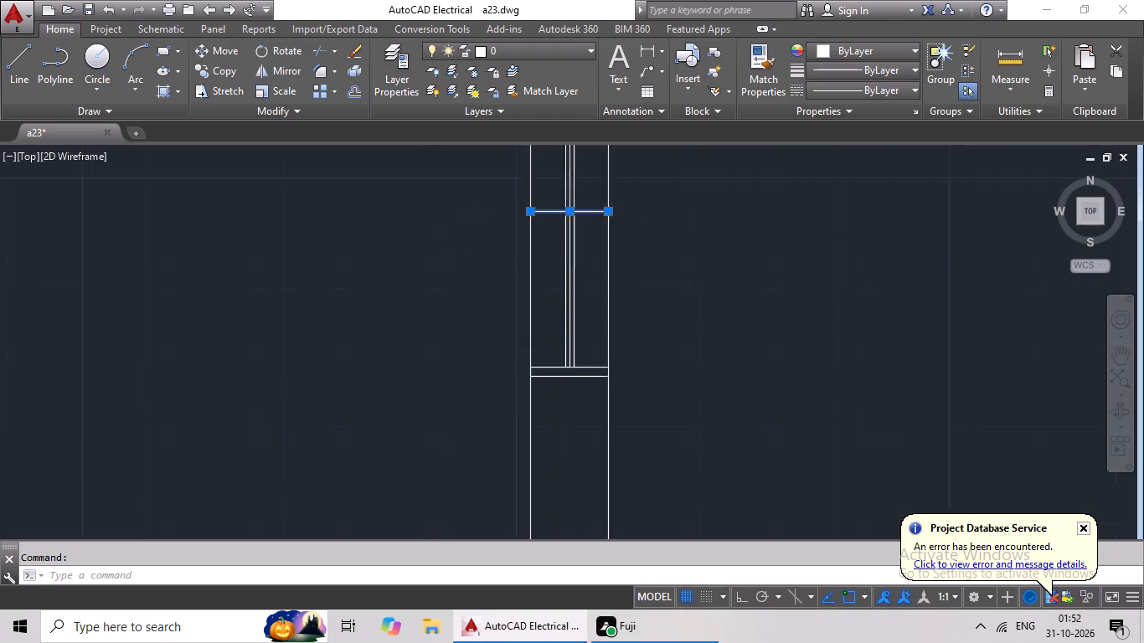
scroll(672, 226, "down", 2)
middle_click_drag(765, 288, 240, 289)
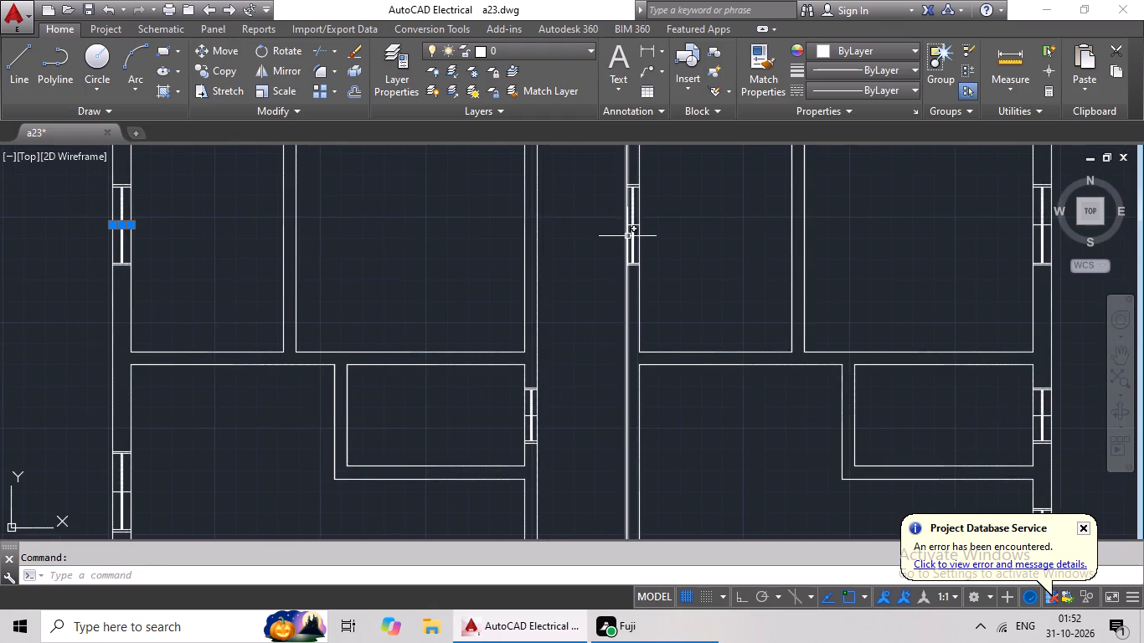
scroll(629, 234, "up", 4)
left_click(683, 173)
scroll(698, 190, "down", 3)
scroll(765, 238, "down", 2)
middle_click_drag(828, 261, 539, 315)
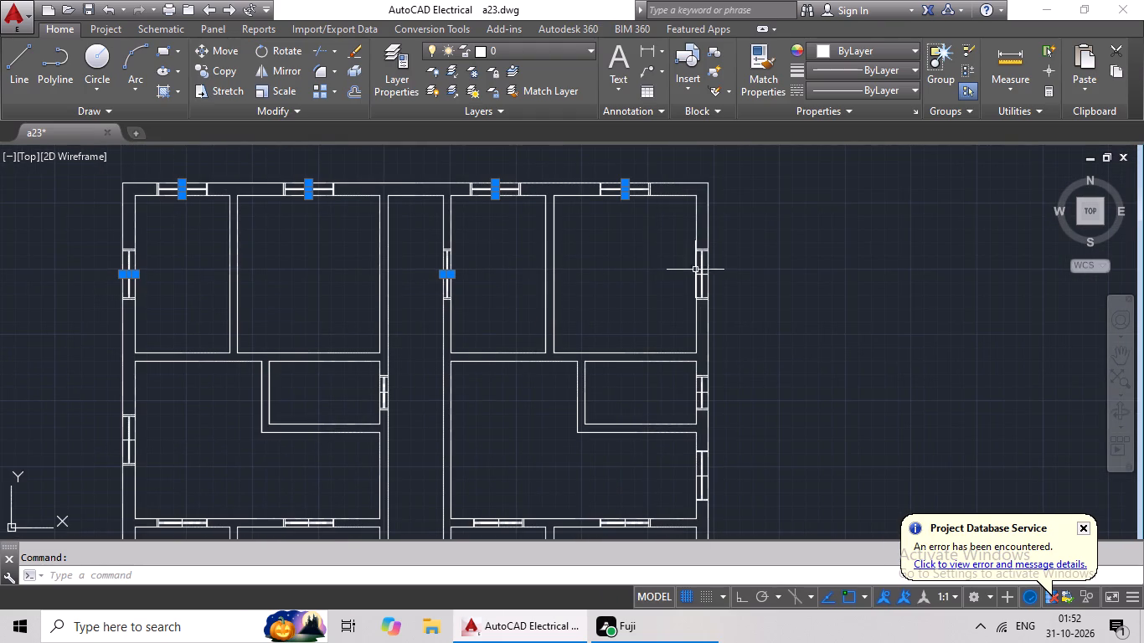
scroll(714, 272, "up", 5)
left_click(629, 291)
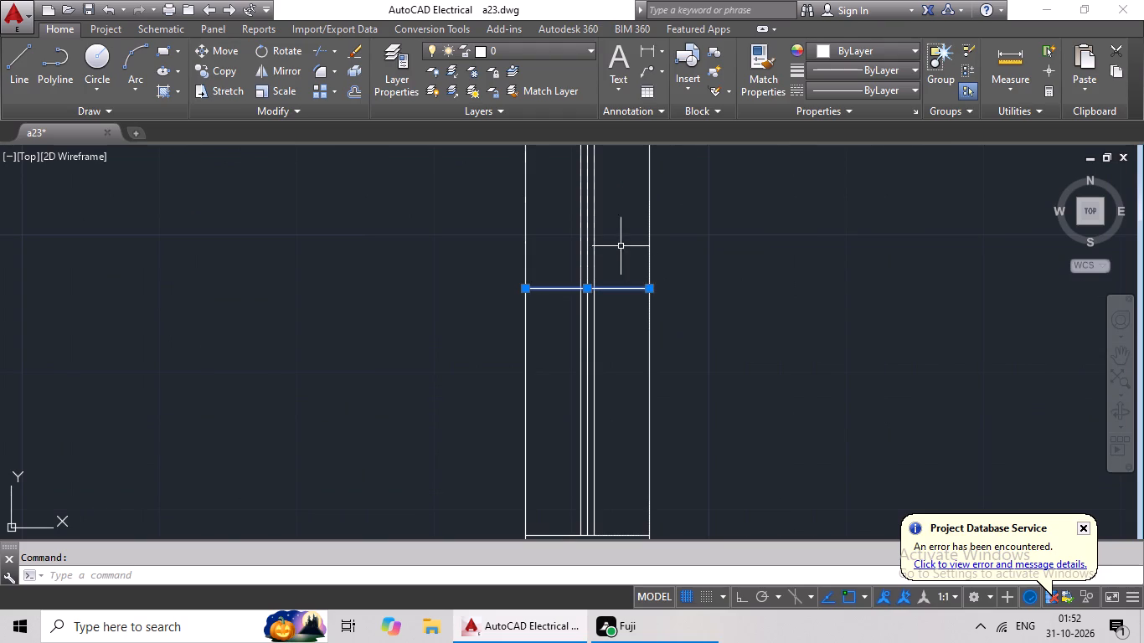
Add the centre cross lines of the right unit's first-row toilet ventilator and hall window in the right outer wall to the selection.
scroll(585, 344, "down", 3)
middle_click_drag(426, 421, 638, 298)
scroll(637, 300, "down", 2)
middle_click_drag(636, 332, 769, 242)
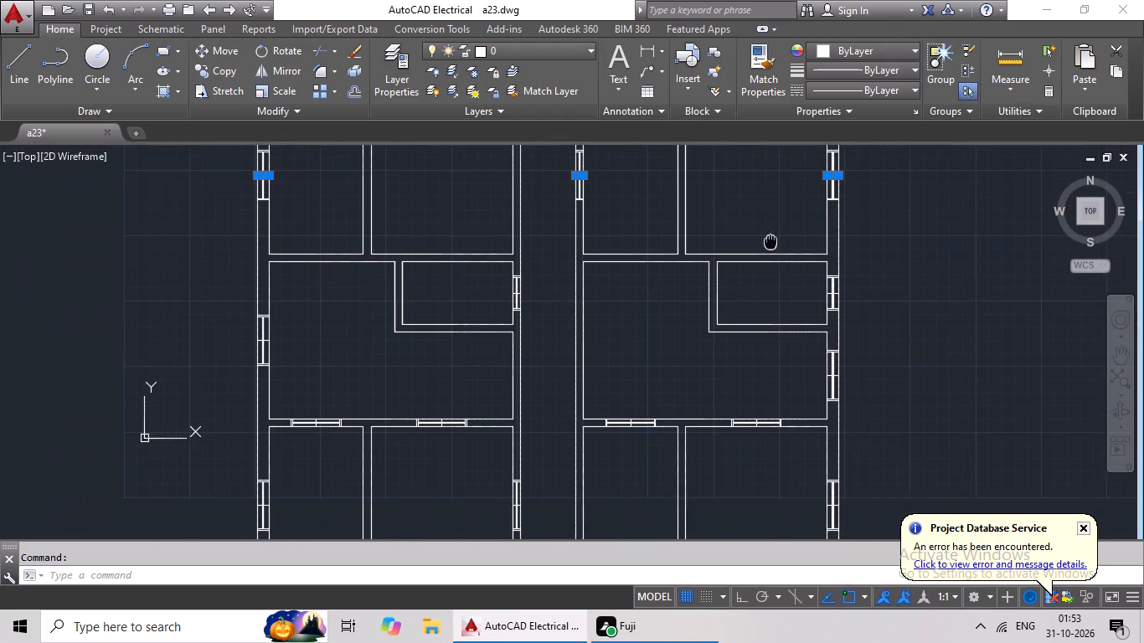
scroll(860, 294, "up", 4)
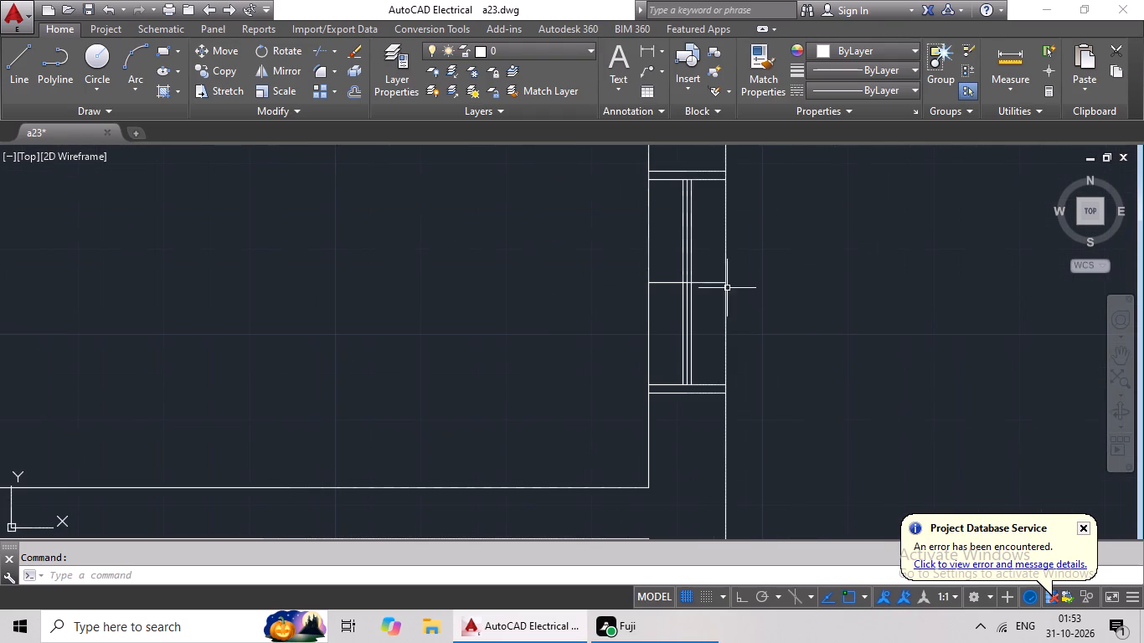
left_click(714, 282)
scroll(508, 355, "down", 3)
middle_click_drag(503, 361, 539, 204)
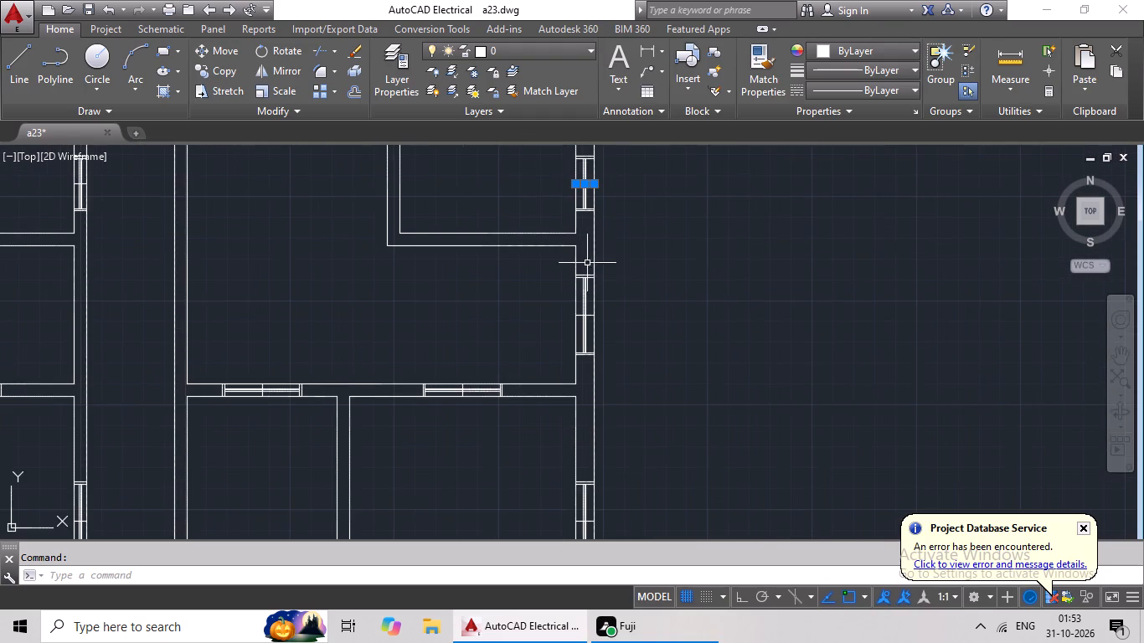
scroll(599, 325, "up", 4)
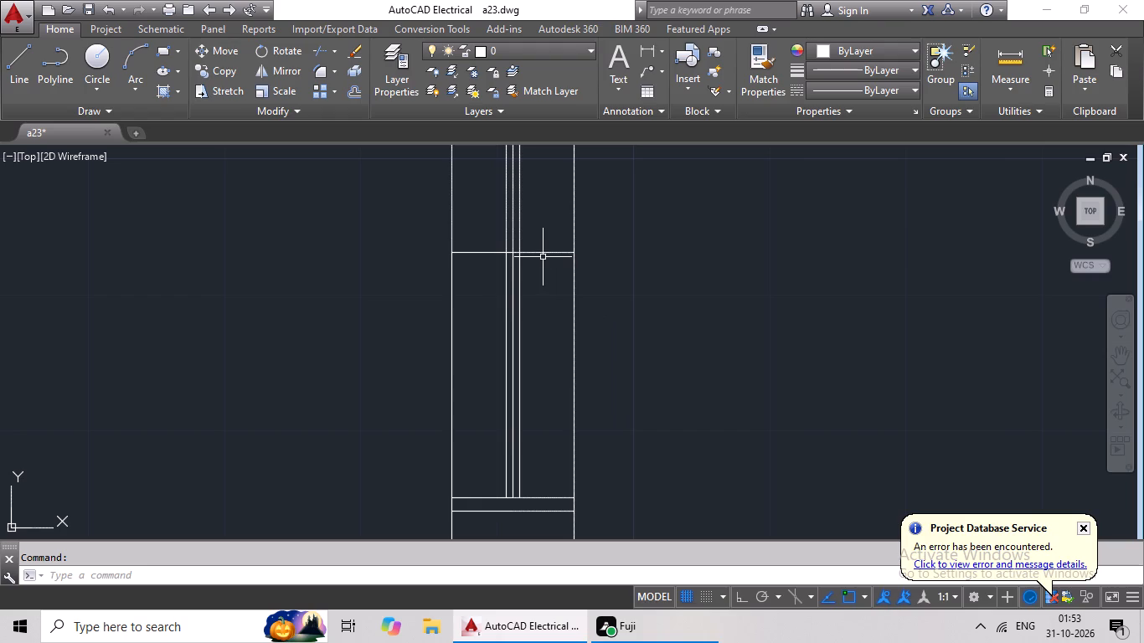
left_click(549, 252)
Add the centre cross lines of the two windows in the wall below the right unit's first-row hall to the selection.
scroll(434, 329, "down", 3)
middle_click_drag(405, 349, 594, 234)
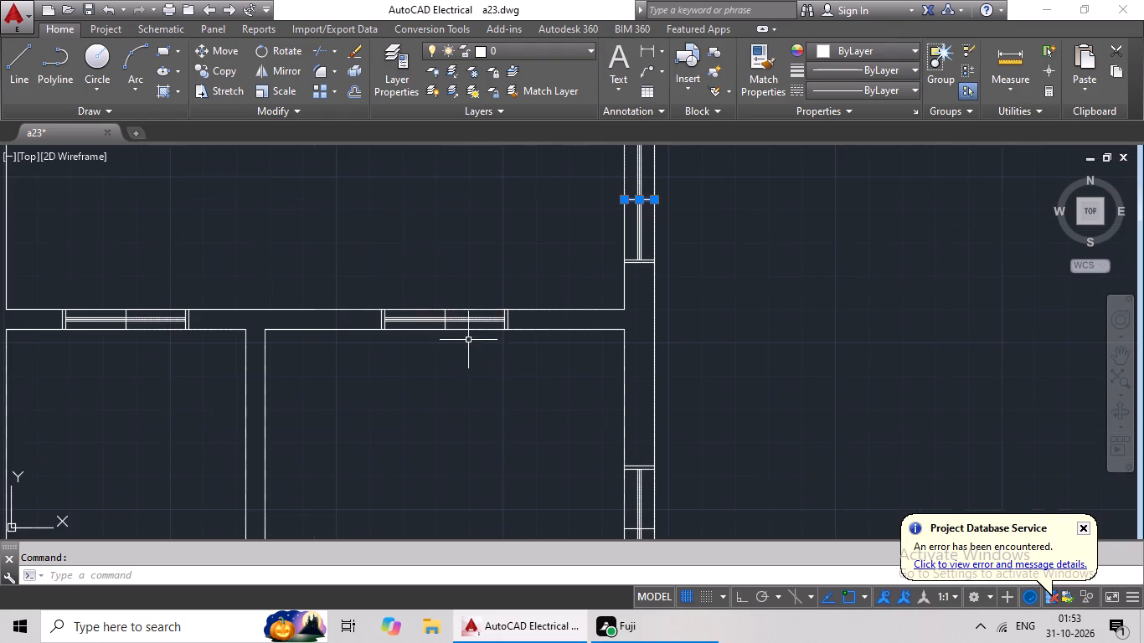
scroll(440, 321, "up", 5)
left_click(482, 346)
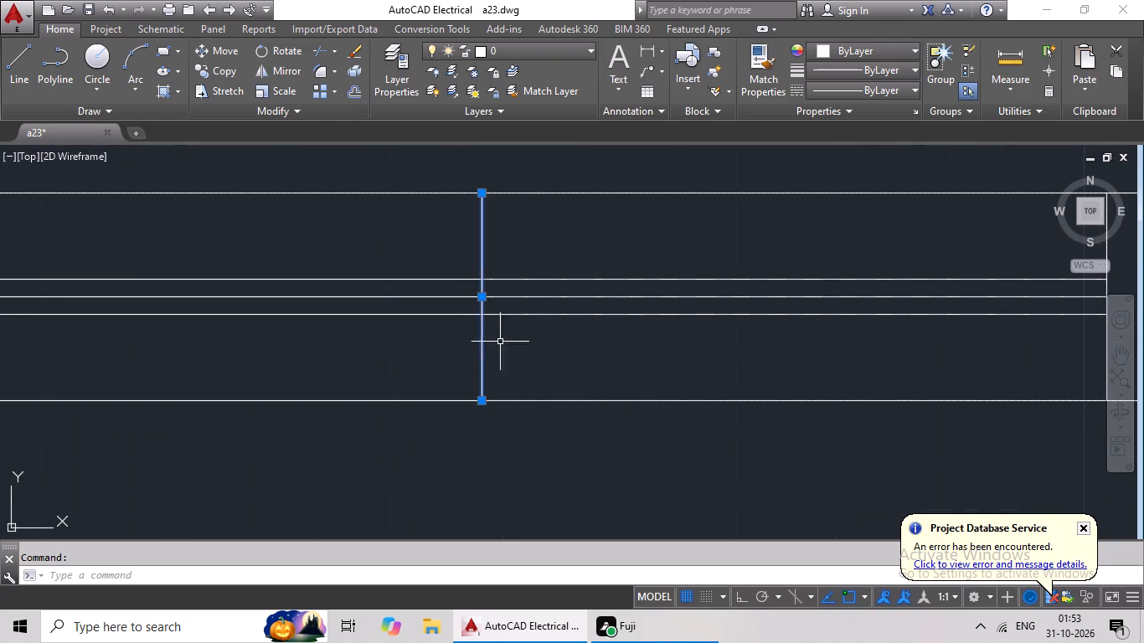
scroll(621, 315, "down", 4)
middle_click_drag(512, 350, 694, 359)
middle_click_drag(366, 362, 626, 359)
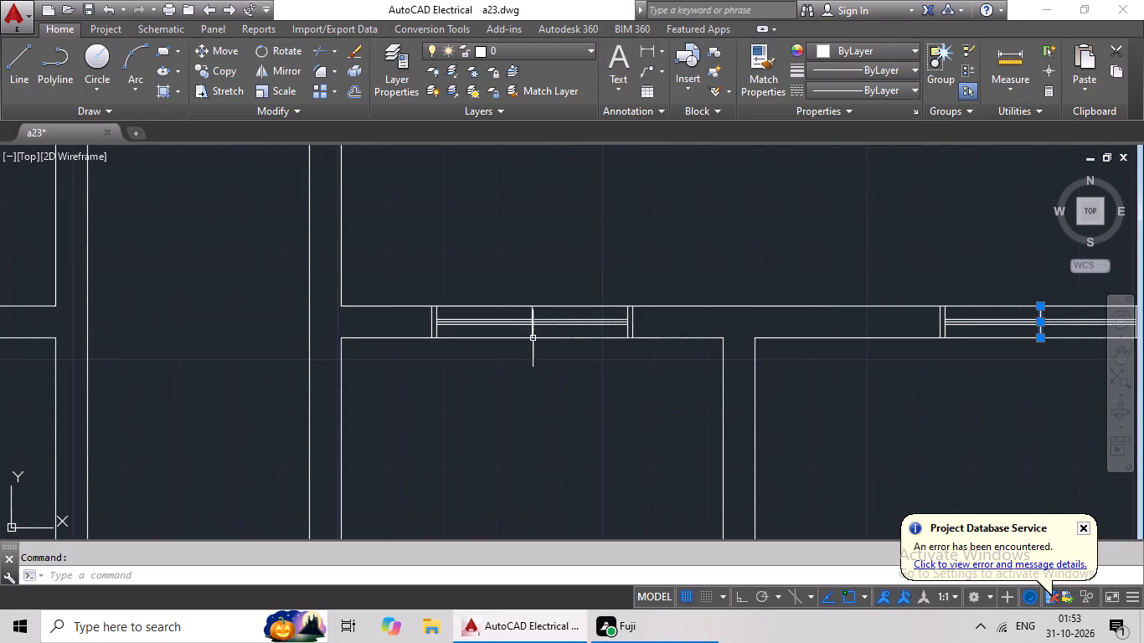
scroll(533, 334, "up", 5)
left_click(504, 323)
Add the centre cross lines of the left unit's first-row toilet ventilator and left outer wall hall window to the selection.
scroll(593, 319, "down", 5)
middle_click_drag(559, 363, 835, 366)
scroll(729, 358, "down", 3)
scroll(648, 360, "down", 1)
middle_click_drag(687, 347, 671, 388)
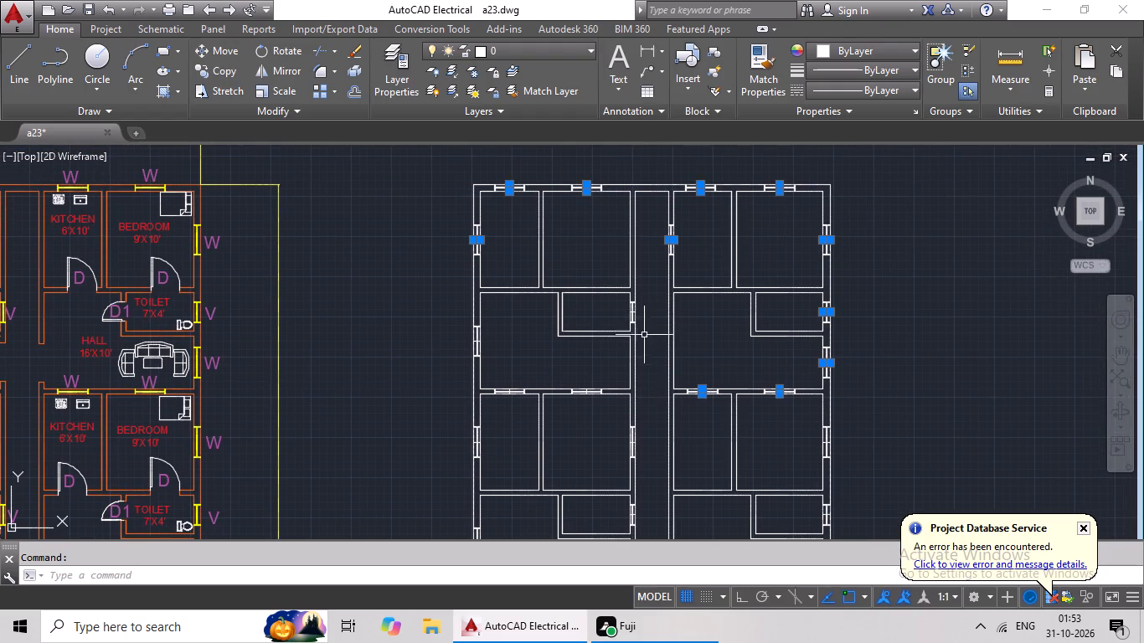
scroll(634, 308, "up", 6)
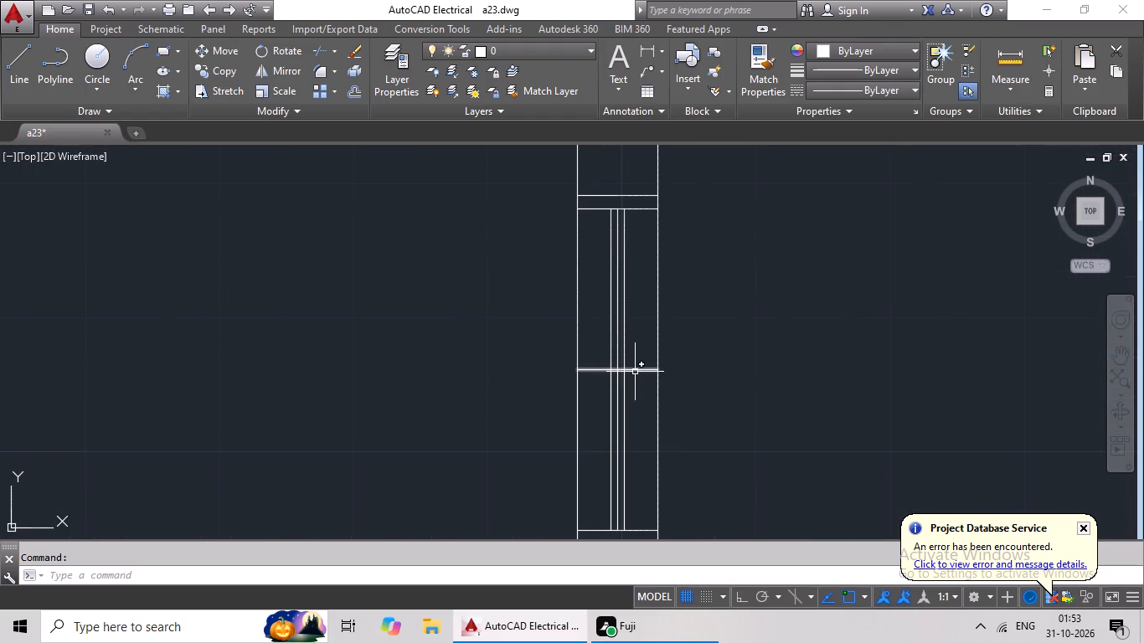
left_click(636, 370)
scroll(642, 360, "down", 4)
middle_click_drag(601, 409, 680, 268)
scroll(684, 282, "down", 3)
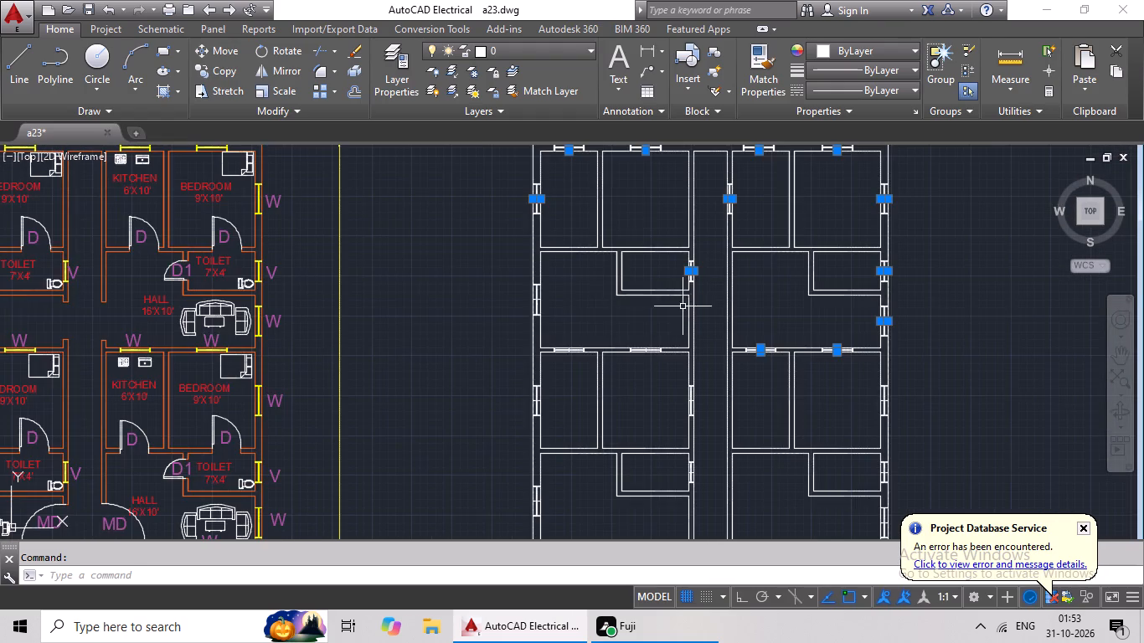
scroll(540, 301, "up", 4)
left_click(527, 291)
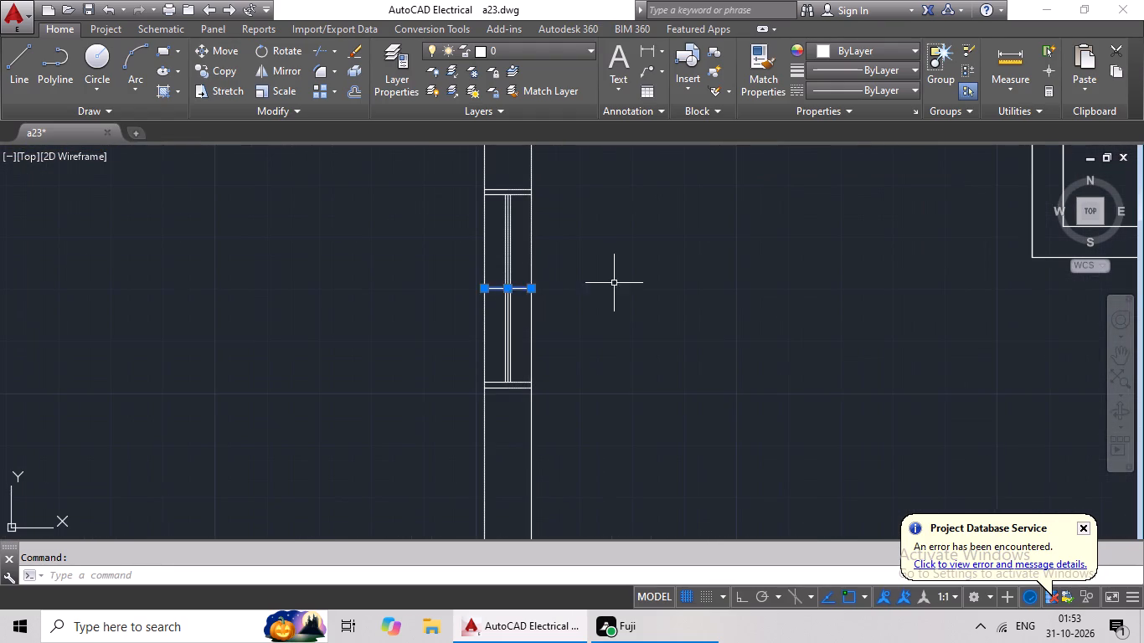
Add the centre cross lines of the two windows in the wall below the left unit's first-row hall to the selection.
scroll(634, 280, "down", 4)
middle_click_drag(661, 301, 689, 250)
scroll(698, 299, "up", 5)
middle_click_drag(672, 296, 672, 320)
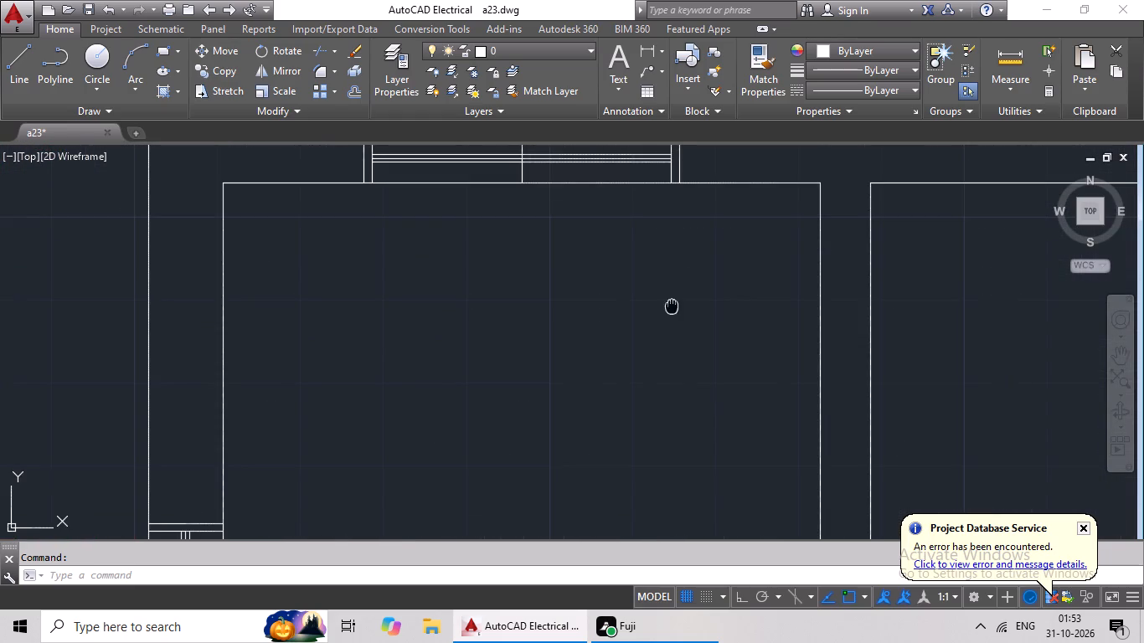
middle_click_drag(672, 320, 672, 436)
left_click(519, 313)
scroll(643, 329, "down", 3)
middle_click_drag(678, 343, 675, 344)
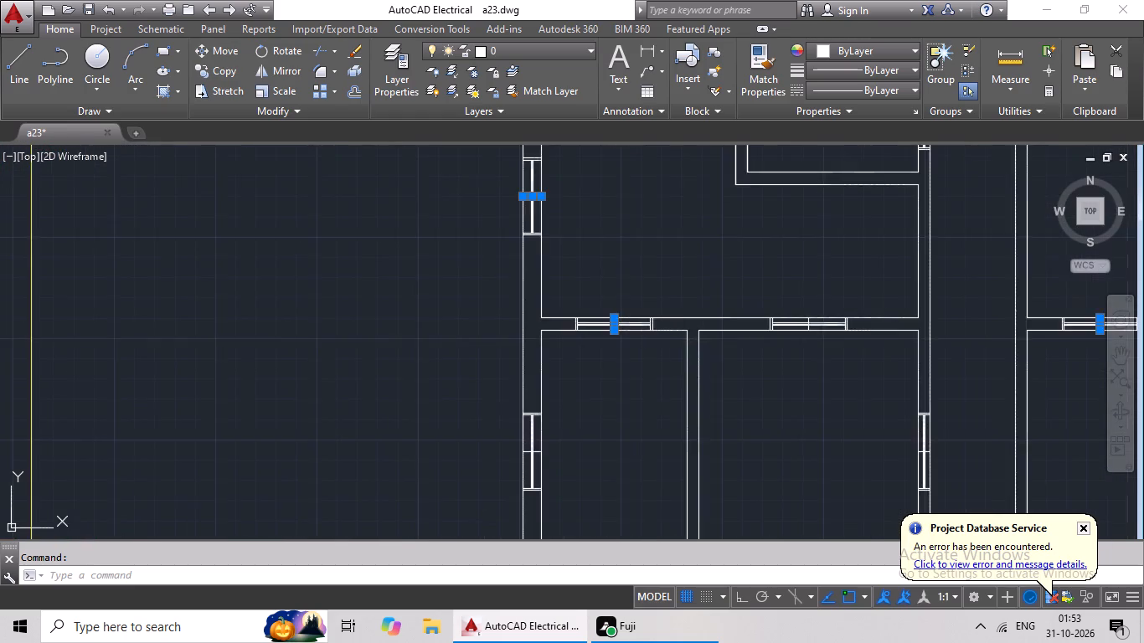
middle_click_drag(675, 344, 461, 372)
scroll(595, 346, "up", 5)
left_click(586, 383)
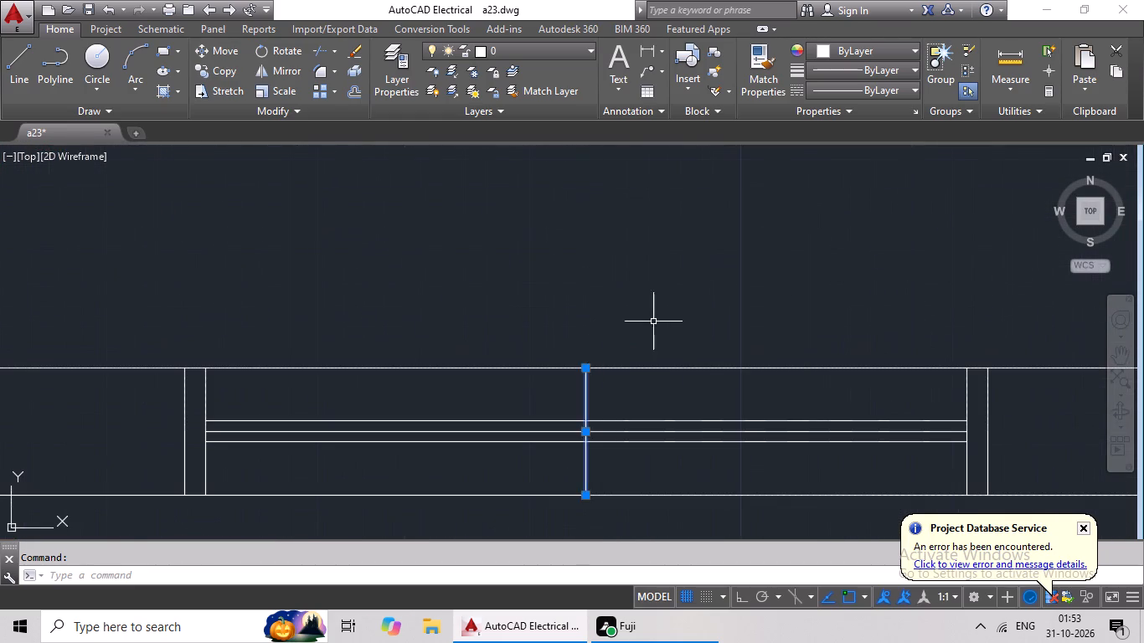
Add the centre cross lines of the second-row room windows in the left outer, left unit's corridor-side and right outer walls to the selection.
scroll(656, 320, "down", 6)
middle_click_drag(650, 394, 683, 316)
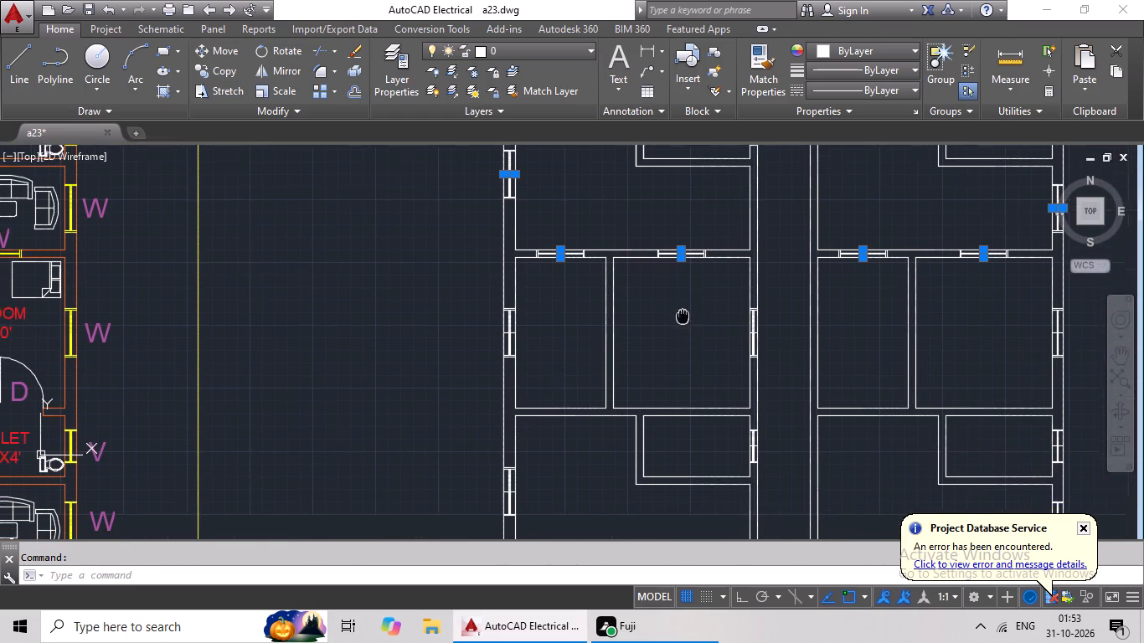
scroll(509, 337, "up", 1)
scroll(546, 266, "up", 1)
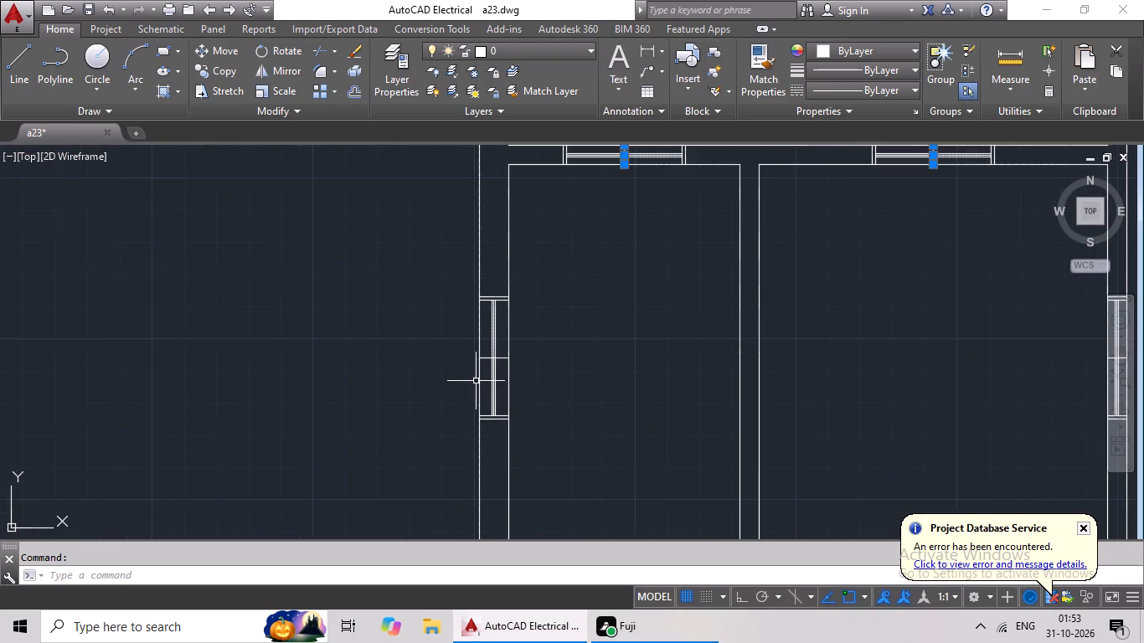
scroll(476, 381, "up", 2)
scroll(534, 332, "up", 4)
left_click(575, 272)
scroll(632, 302, "down", 3)
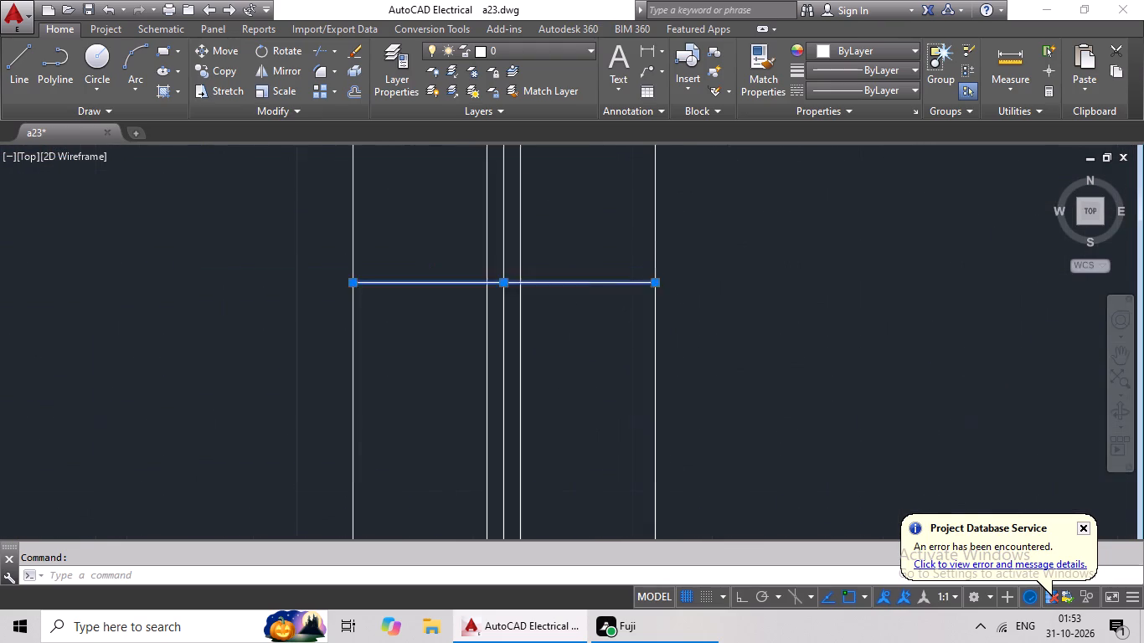
scroll(634, 305, "down", 1)
scroll(714, 352, "down", 2)
scroll(935, 376, "down", 2)
middle_click_drag(928, 378, 531, 399)
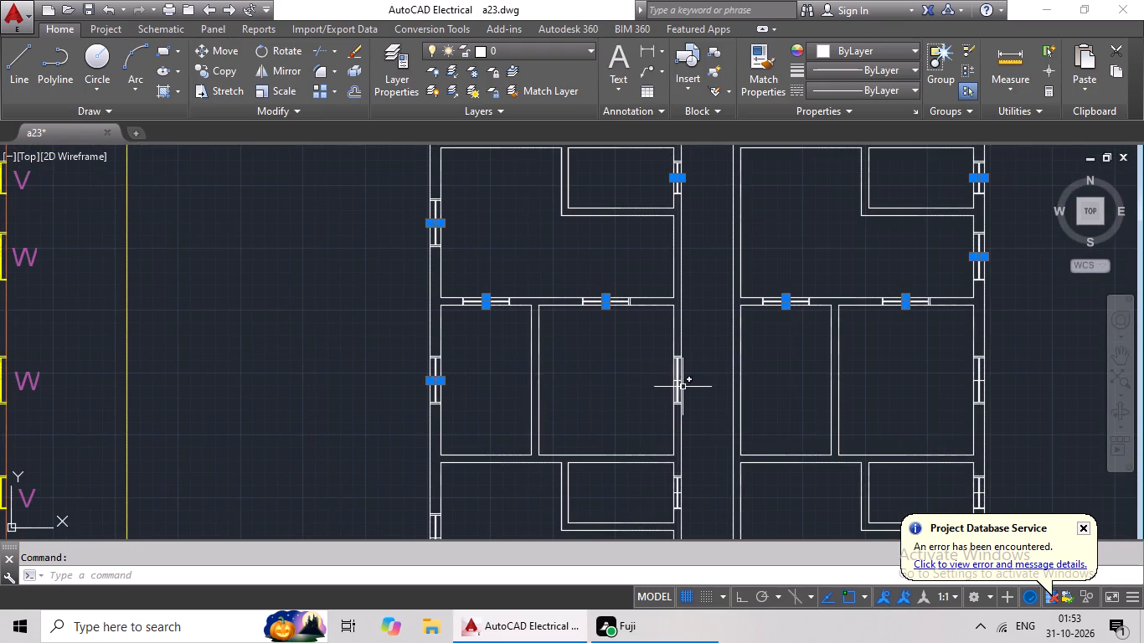
scroll(688, 383, "up", 4)
scroll(619, 362, "up", 3)
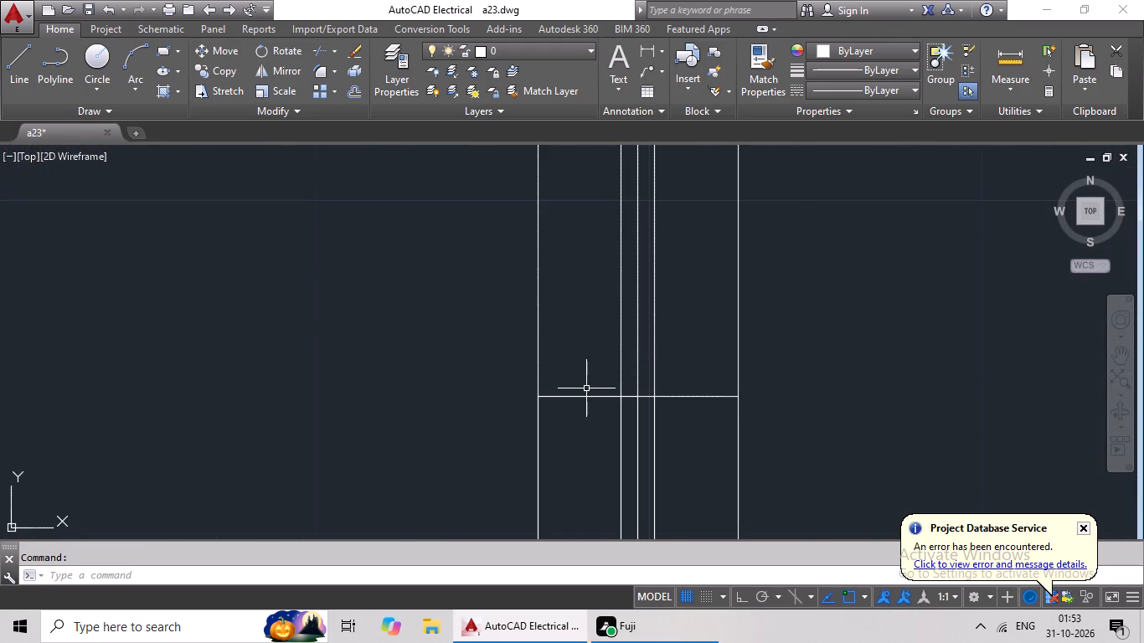
left_click(581, 397)
scroll(607, 383, "down", 7)
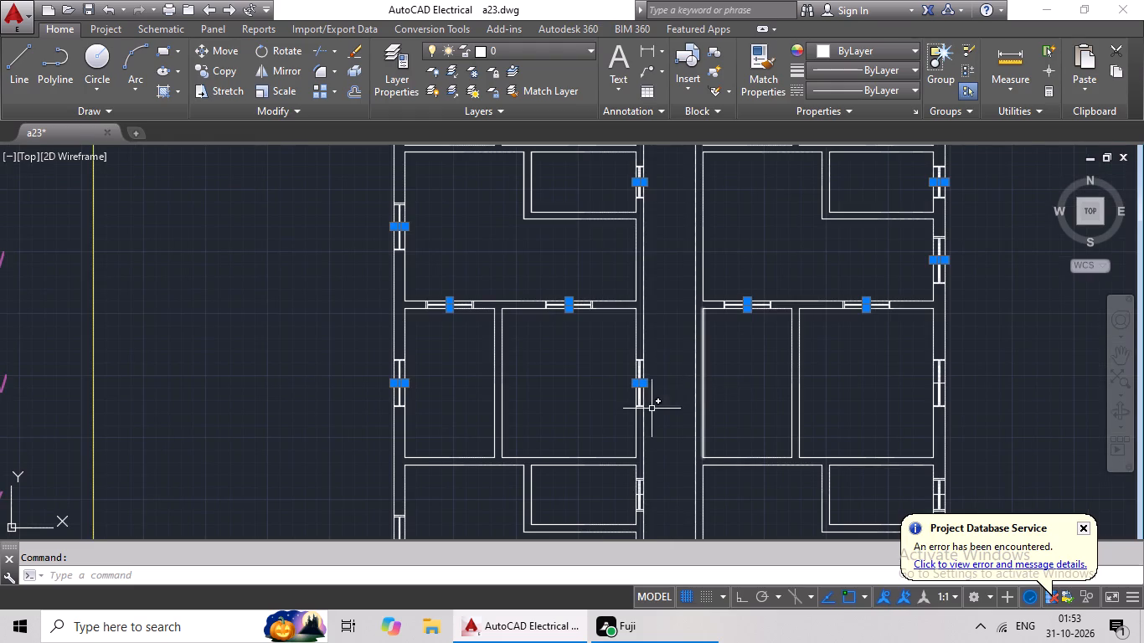
middle_click_drag(713, 391, 422, 398)
scroll(645, 380, "up", 4)
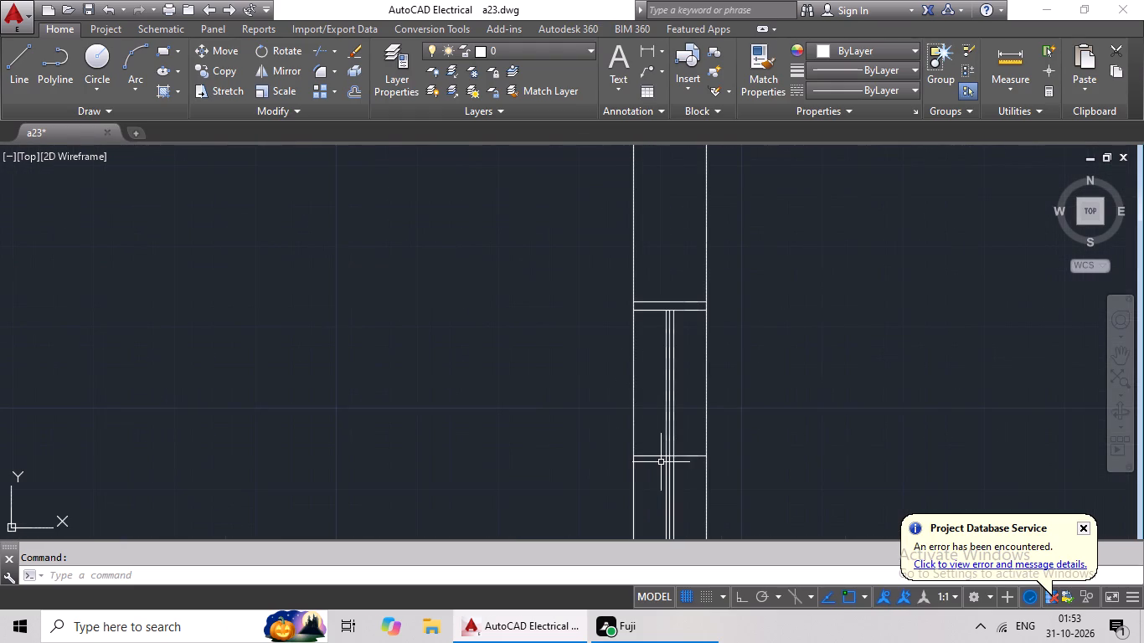
left_click(657, 458)
Add the centre cross lines of both units' second-row toilet ventilators and the right outer wall hall window to the selection.
scroll(405, 356, "down", 4)
middle_click_drag(408, 388, 579, 234)
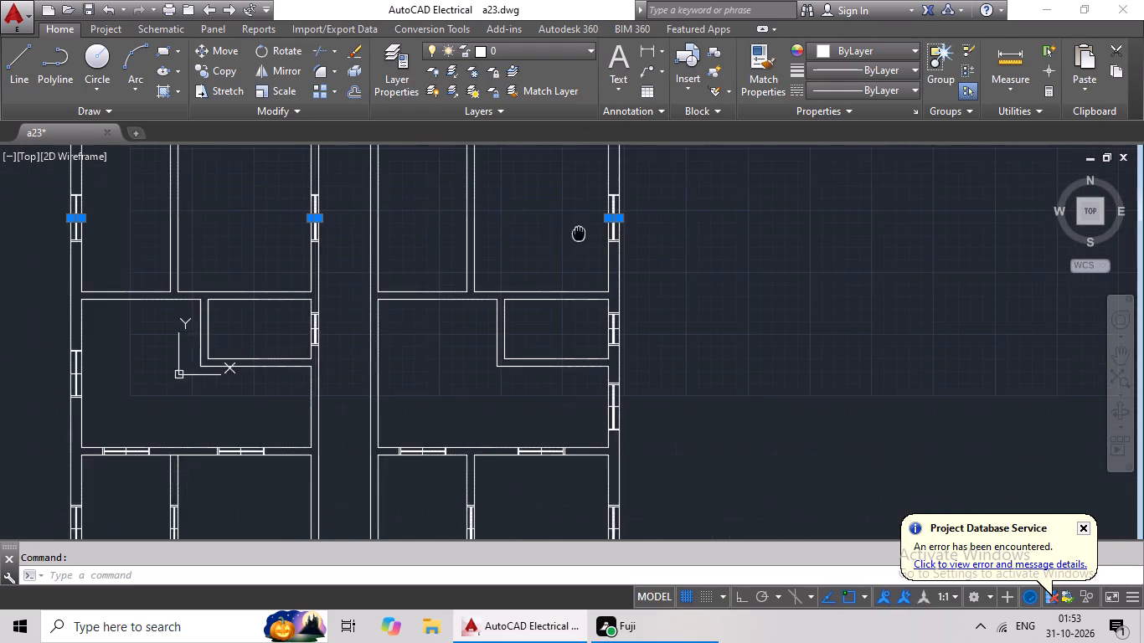
middle_click_drag(355, 373, 514, 306)
scroll(482, 254, "up", 5)
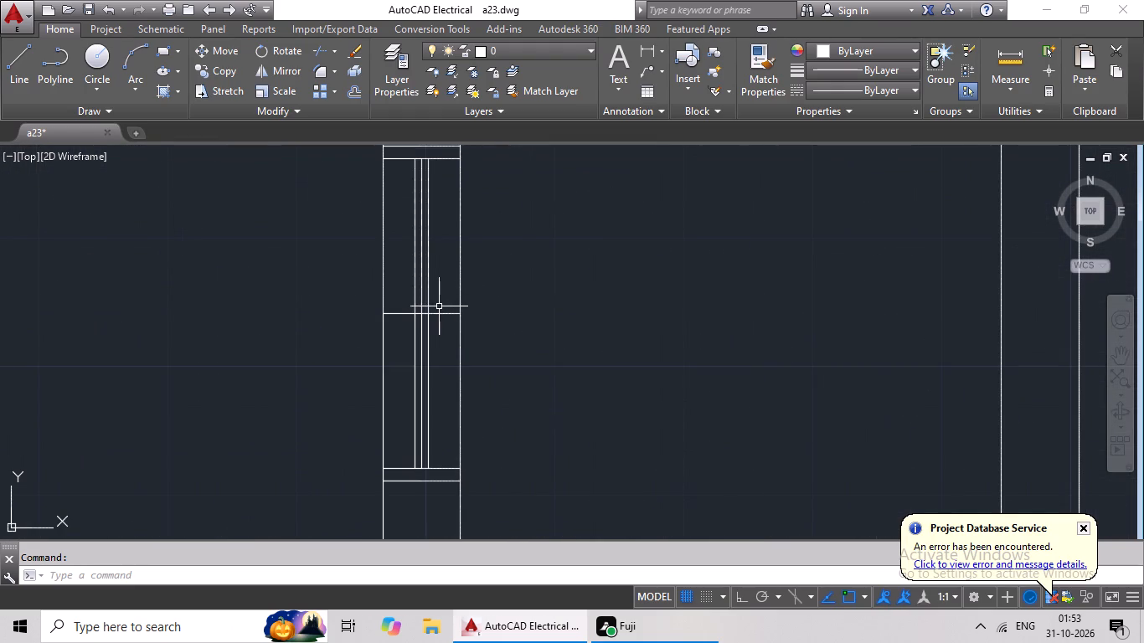
left_click(446, 315)
scroll(523, 289, "down", 5)
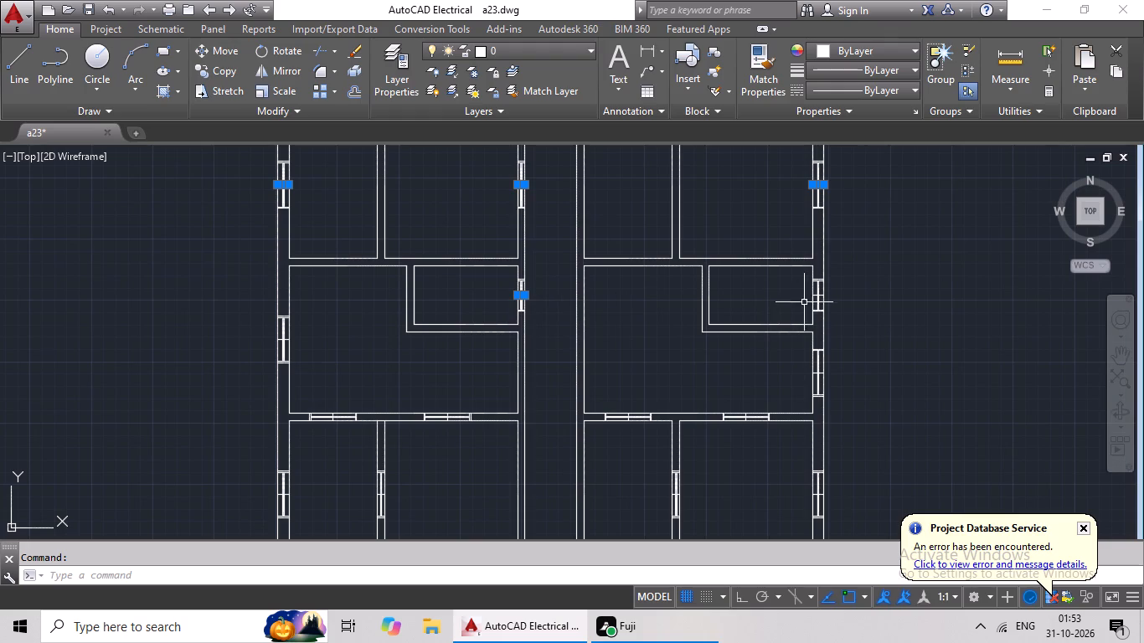
scroll(814, 297, "up", 4)
left_click(817, 285)
scroll(662, 341, "down", 3)
middle_click_drag(649, 368, 660, 268)
scroll(722, 350, "up", 4)
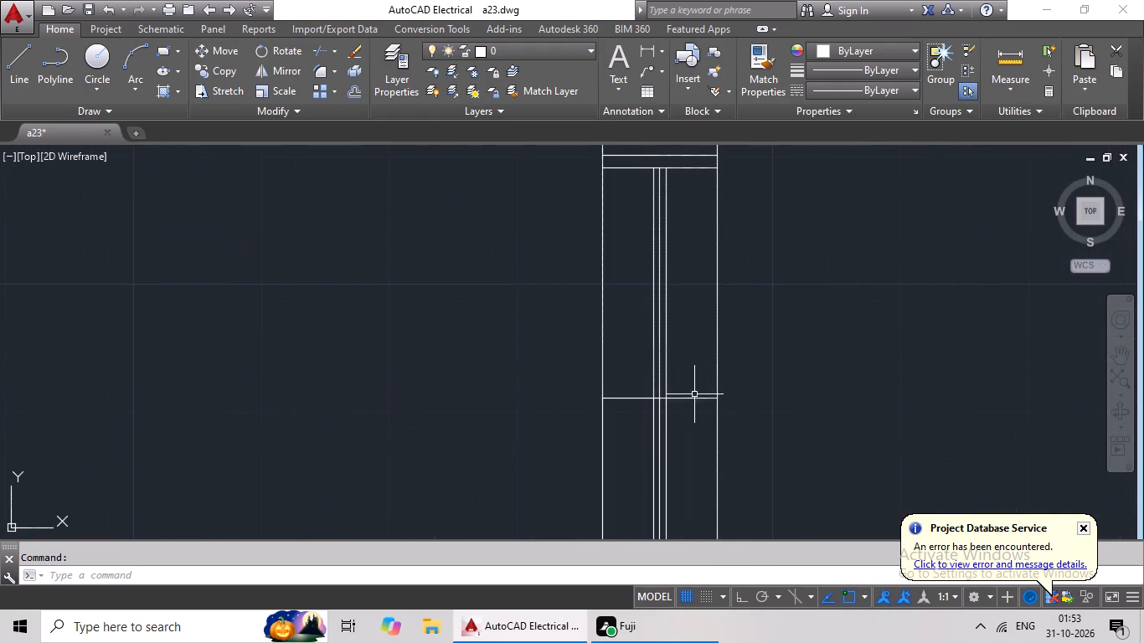
left_click_drag(693, 398, 701, 399)
scroll(660, 363, "down", 4)
Add the centre cross lines of the two windows in the wall below the right unit's second-row hall to the selection.
middle_click_drag(461, 392, 510, 355)
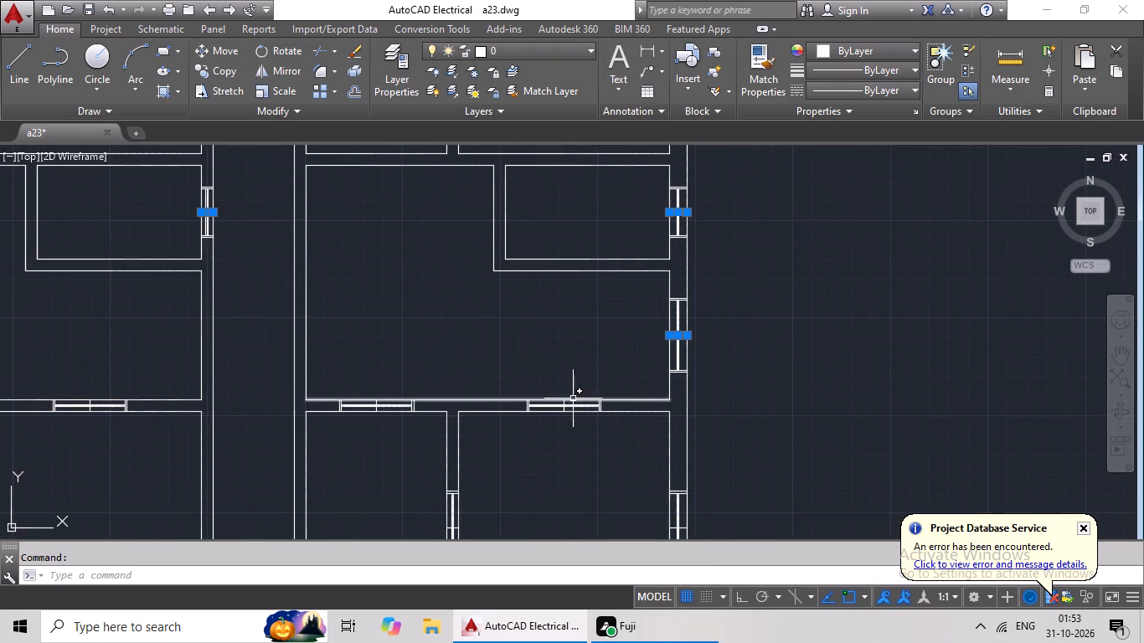
scroll(573, 403, "up", 6)
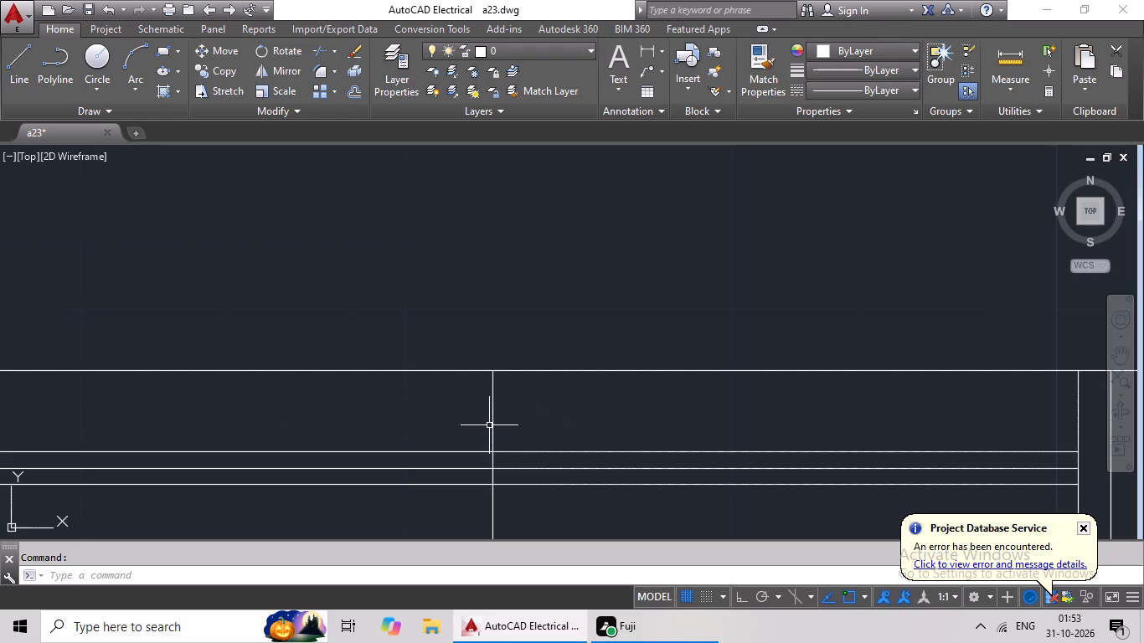
left_click(494, 417)
scroll(656, 353, "down", 2)
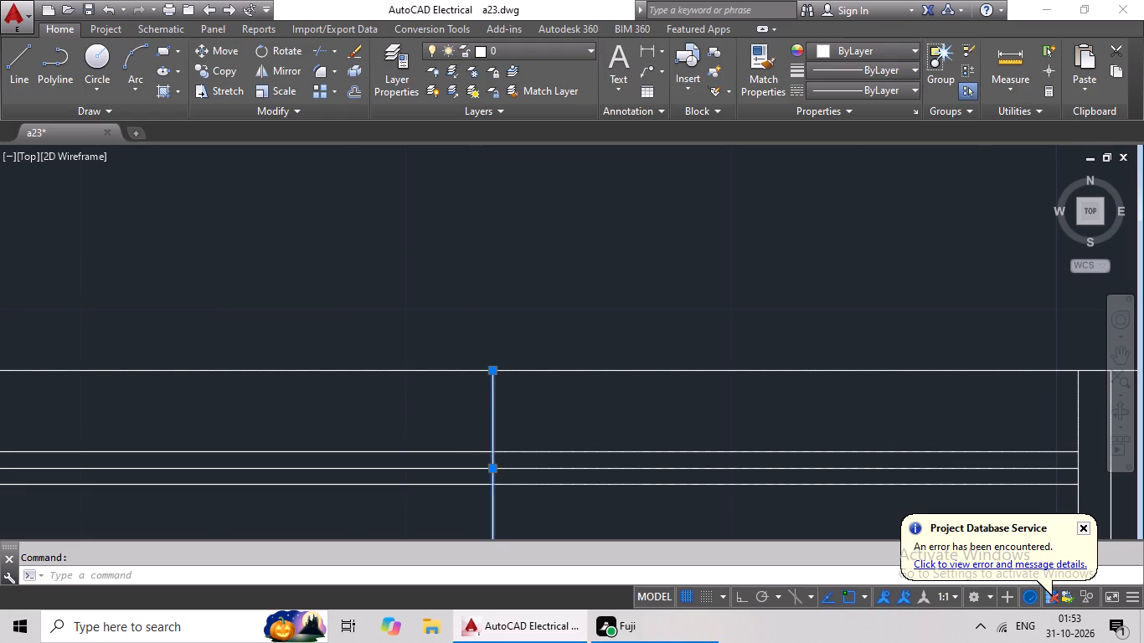
scroll(656, 353, "down", 2)
middle_click_drag(542, 430, 816, 424)
scroll(425, 388, "up", 5)
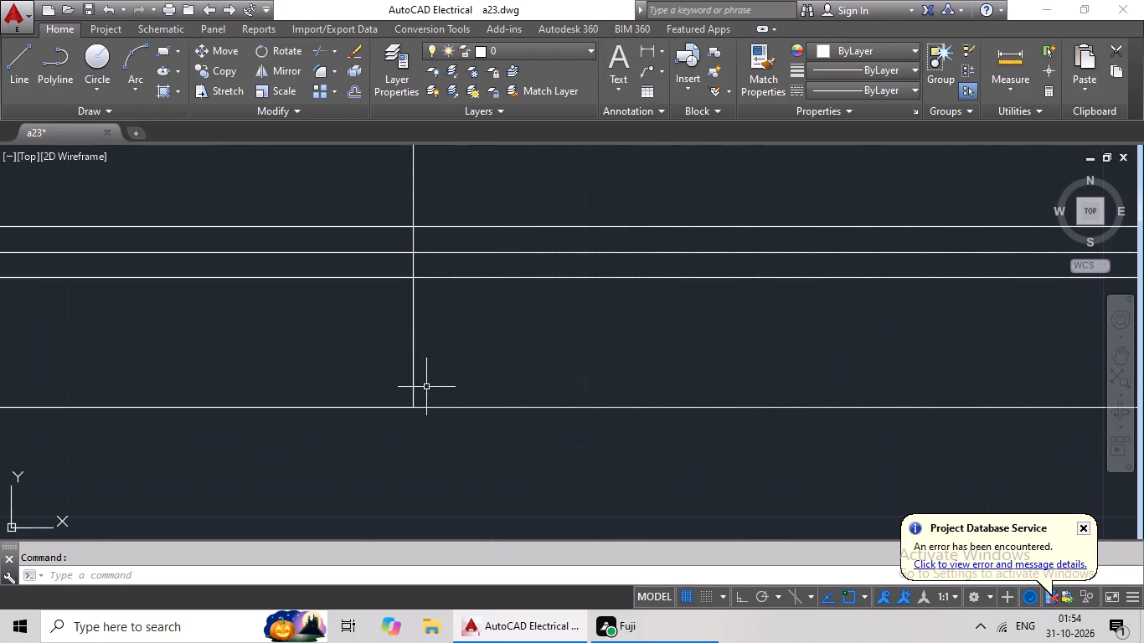
left_click(415, 338)
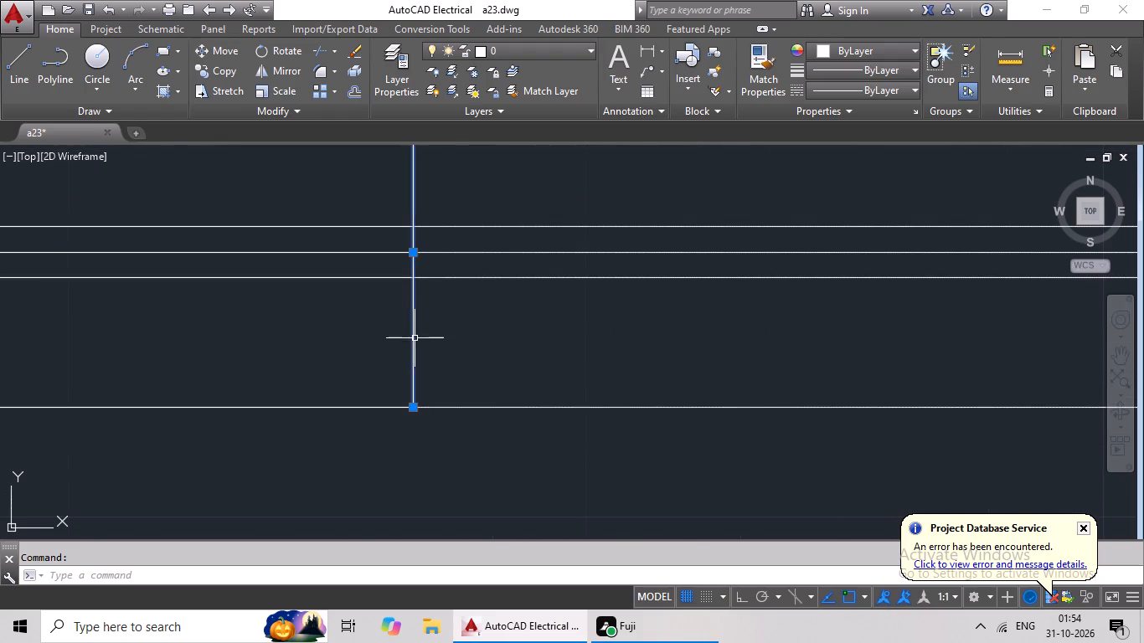
Add the centre cross lines of the two windows in the wall below the left unit's second-row hall to the selection.
scroll(489, 341, "down", 5)
middle_click_drag(405, 402, 745, 382)
middle_click_drag(651, 399, 678, 396)
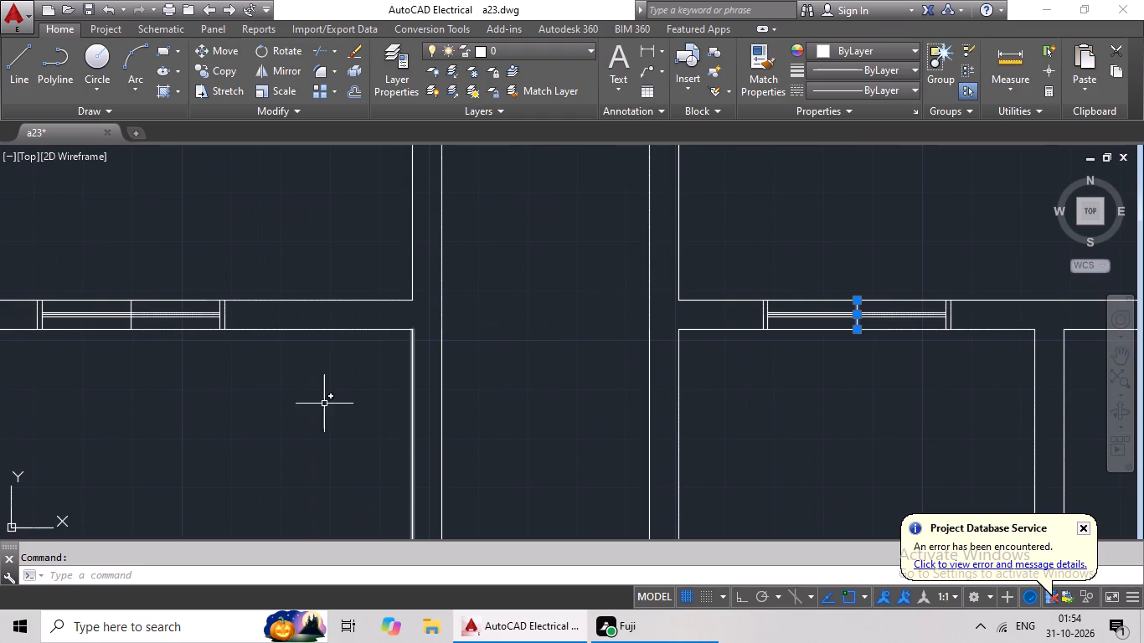
middle_click_drag(350, 450, 544, 455)
scroll(323, 332, "up", 4)
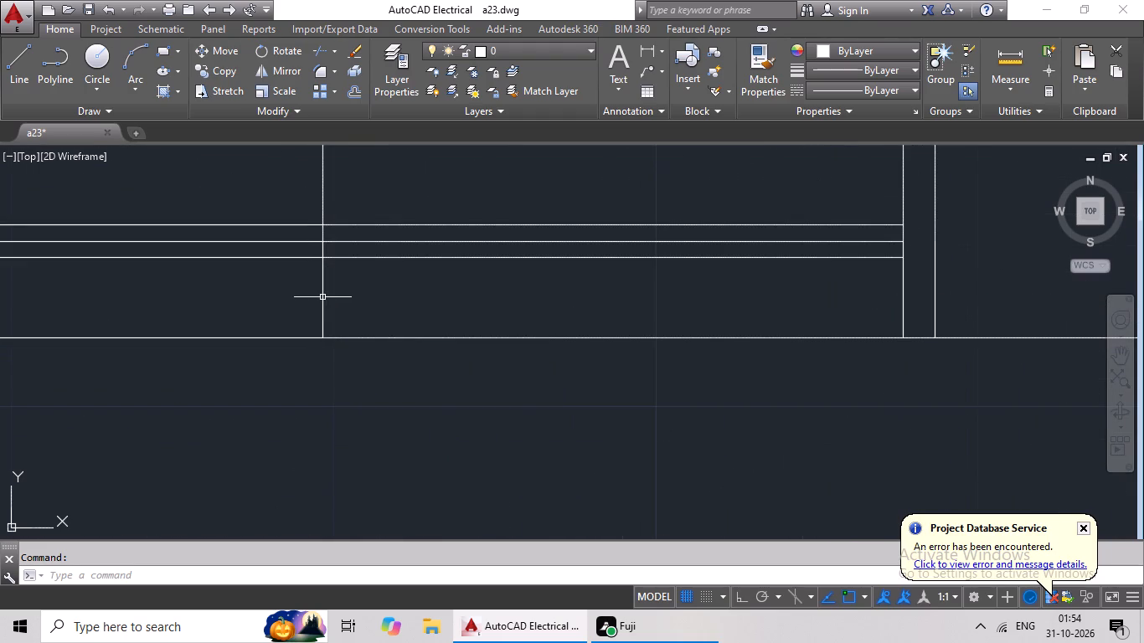
left_click(321, 299)
scroll(420, 300, "down", 5)
middle_click_drag(406, 395, 657, 297)
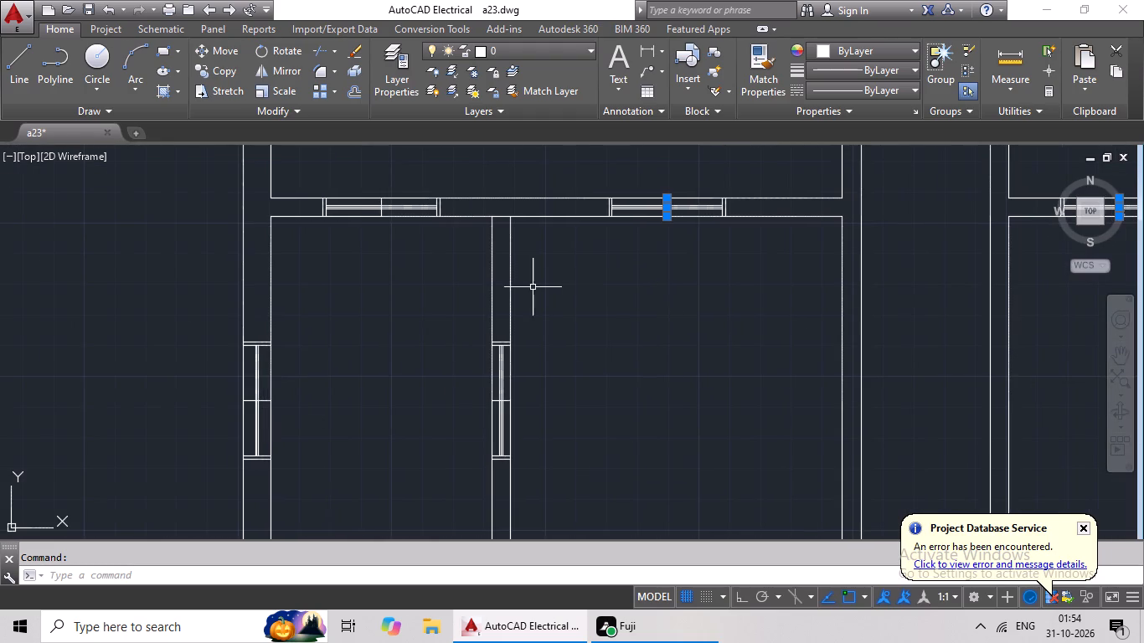
scroll(397, 201, "up", 4)
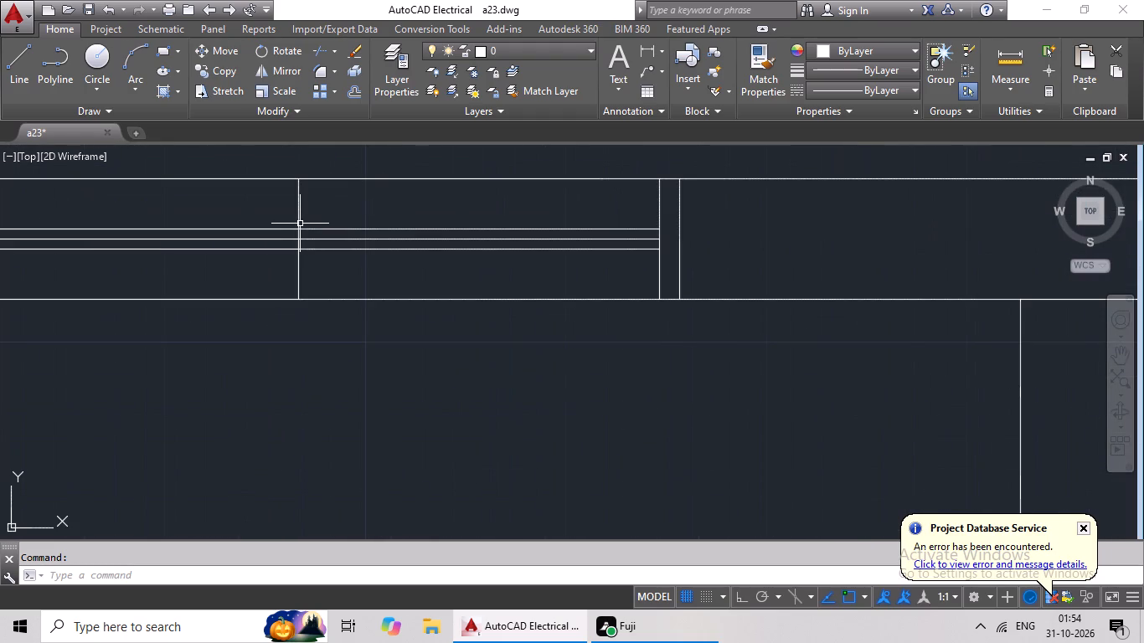
left_click(299, 224)
Add the centre cross lines of the left unit's third-row room windows in the outer and partition walls to the selection.
scroll(364, 246, "down", 4)
middle_click_drag(391, 410, 488, 228)
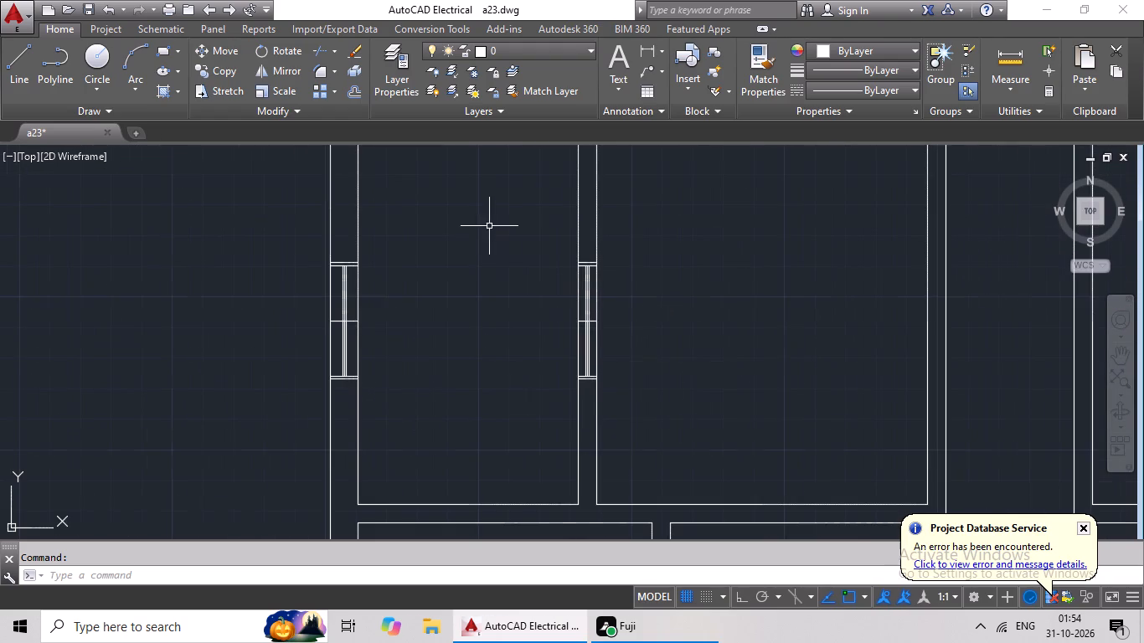
scroll(358, 322, "up", 2)
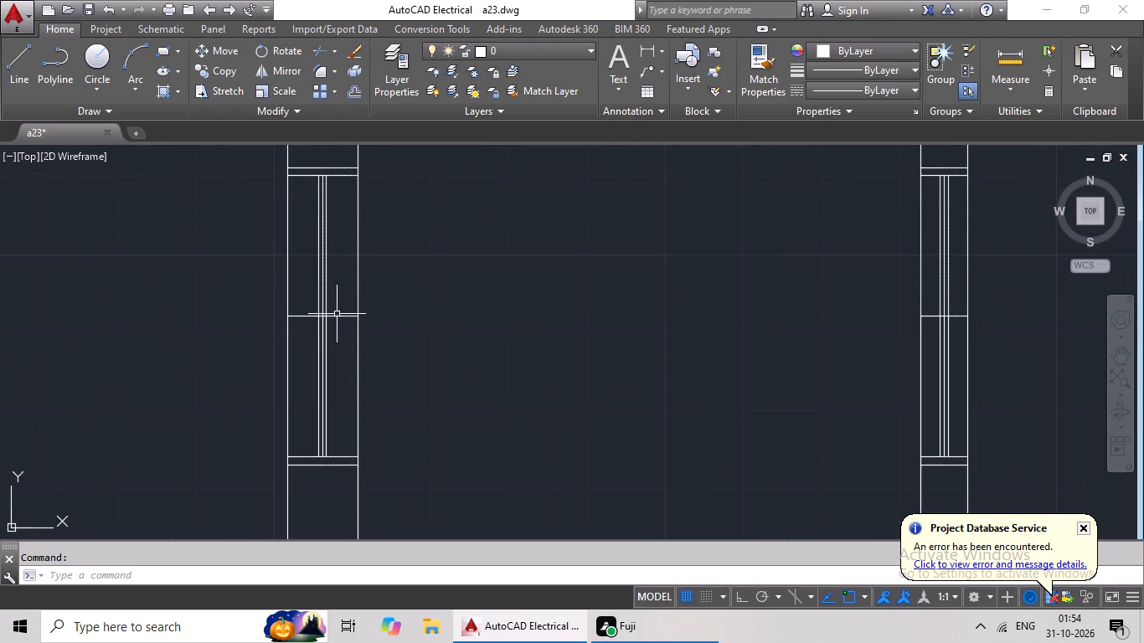
left_click(336, 316)
middle_click_drag(521, 341, 138, 399)
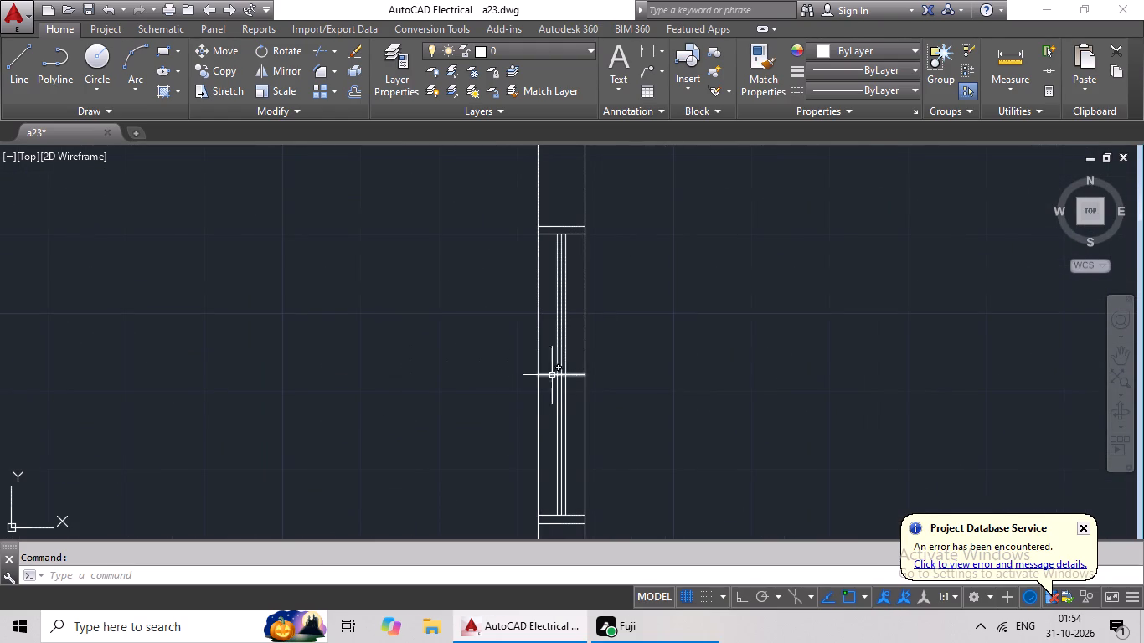
left_click(569, 373)
Add the centre cross line of the left unit's second-row hall window in the left outer wall to the selection.
scroll(577, 370, "down", 7)
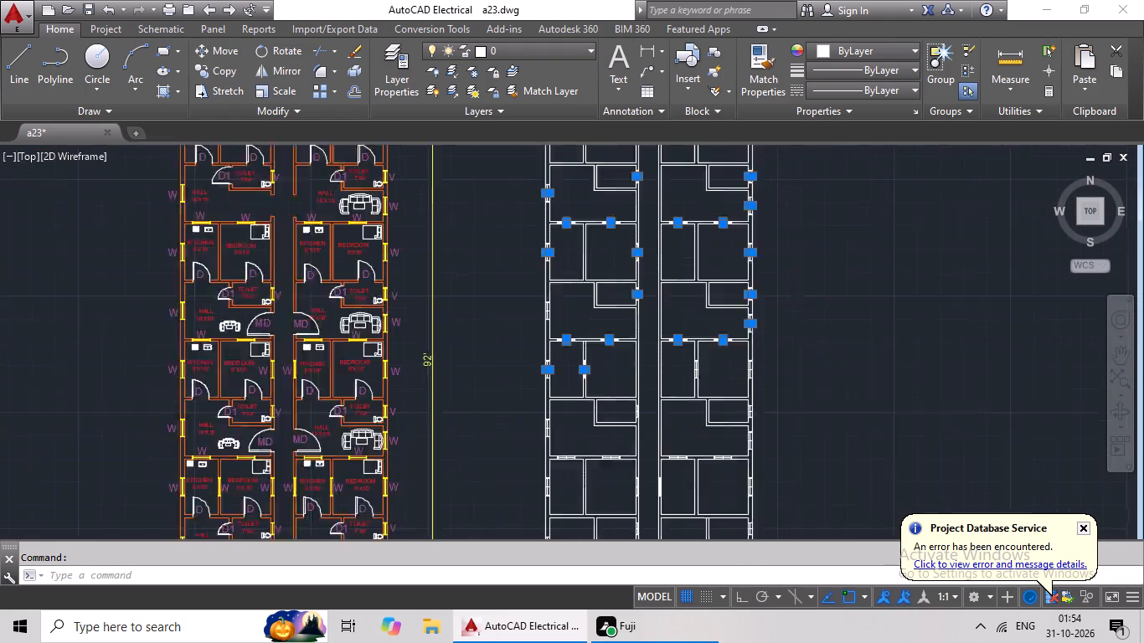
scroll(566, 329, "up", 9)
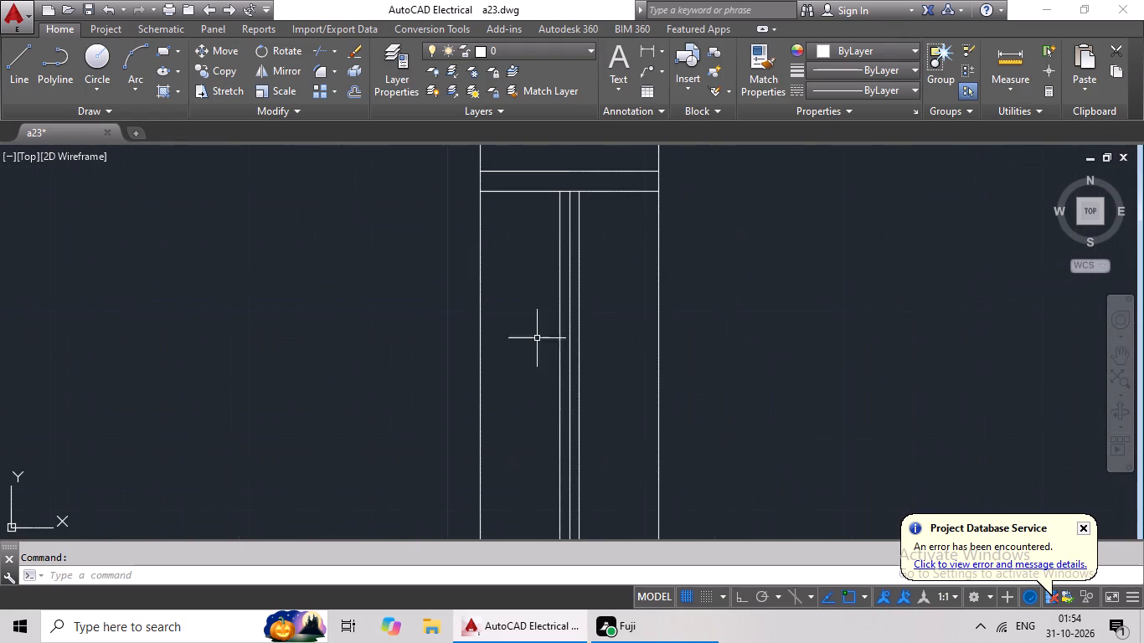
middle_click_drag(547, 423, 557, 265)
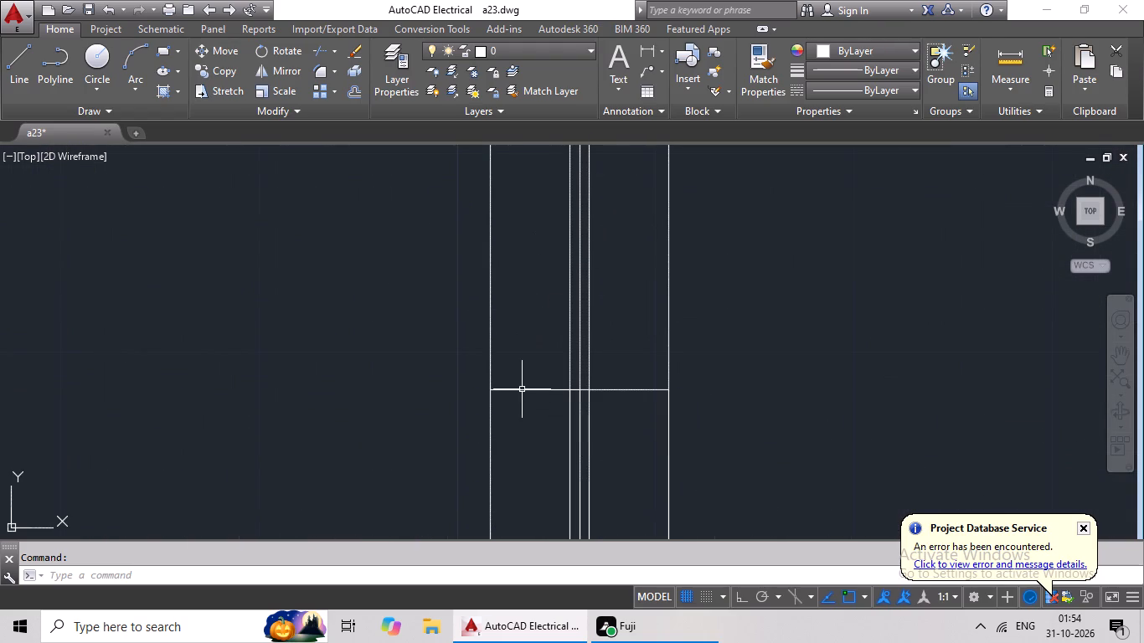
left_click(523, 391)
Add the centre cross lines of the right unit's third-row room windows in the partition and right outer walls to the selection.
scroll(593, 374, "down", 4)
scroll(782, 359, "down", 3)
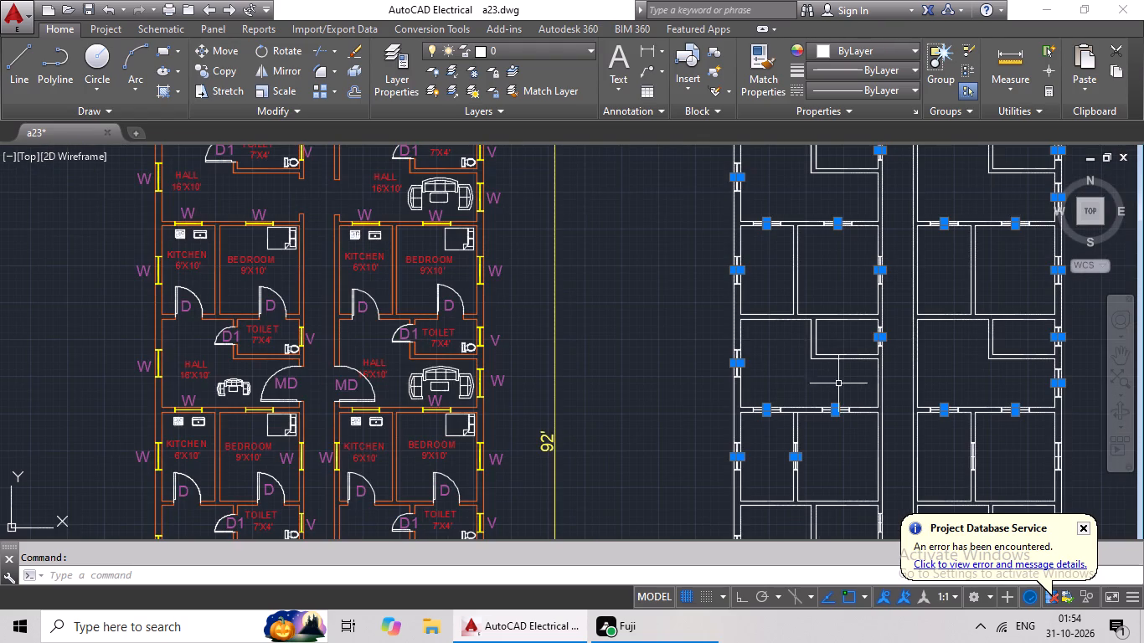
middle_click_drag(797, 358, 521, 285)
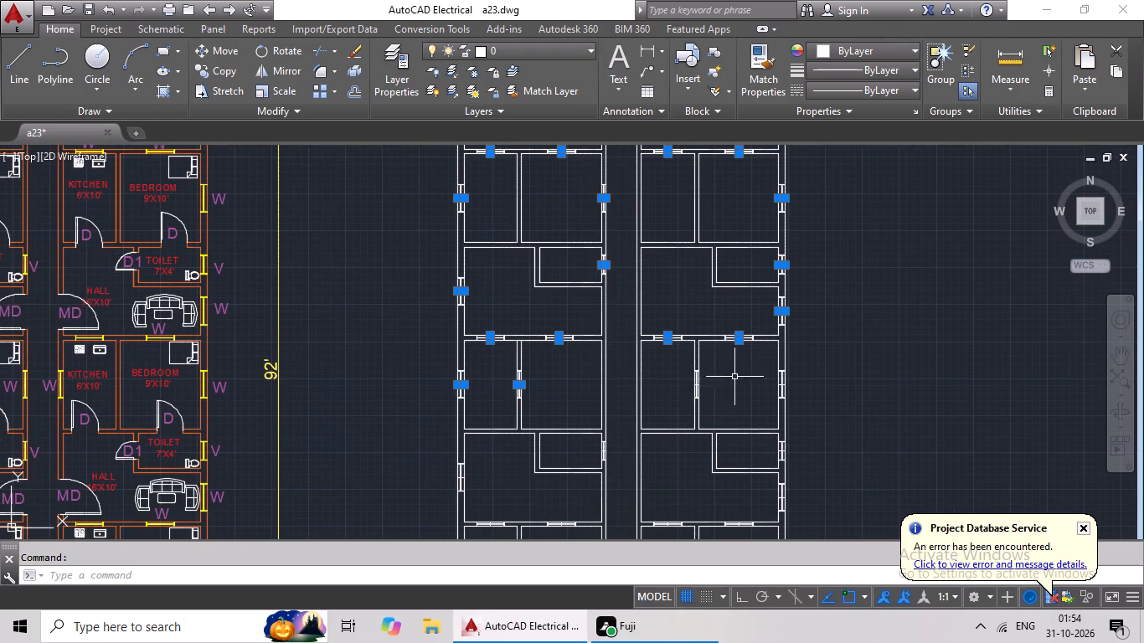
scroll(703, 394, "up", 5)
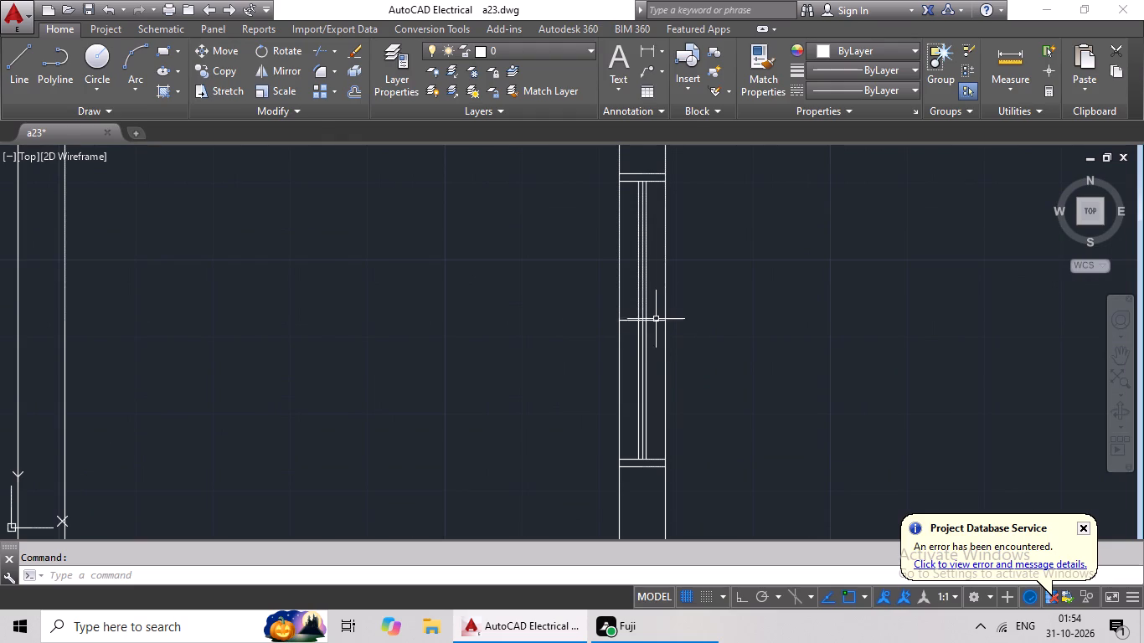
left_click(655, 322)
scroll(708, 322, "down", 1)
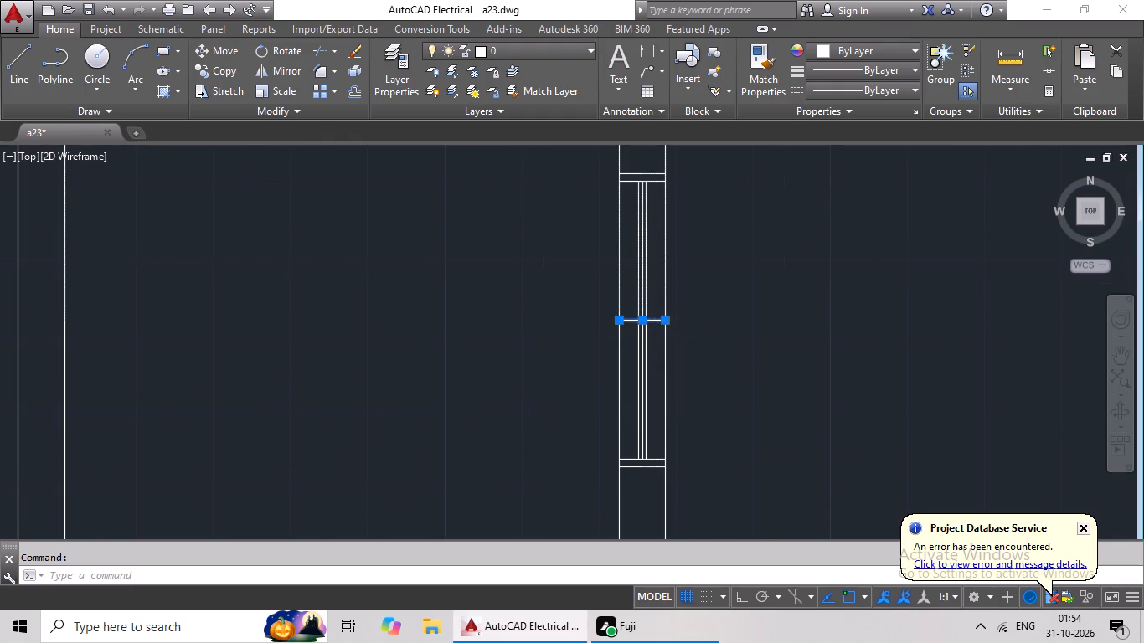
scroll(708, 322, "down", 1)
middle_click_drag(685, 345, 248, 353)
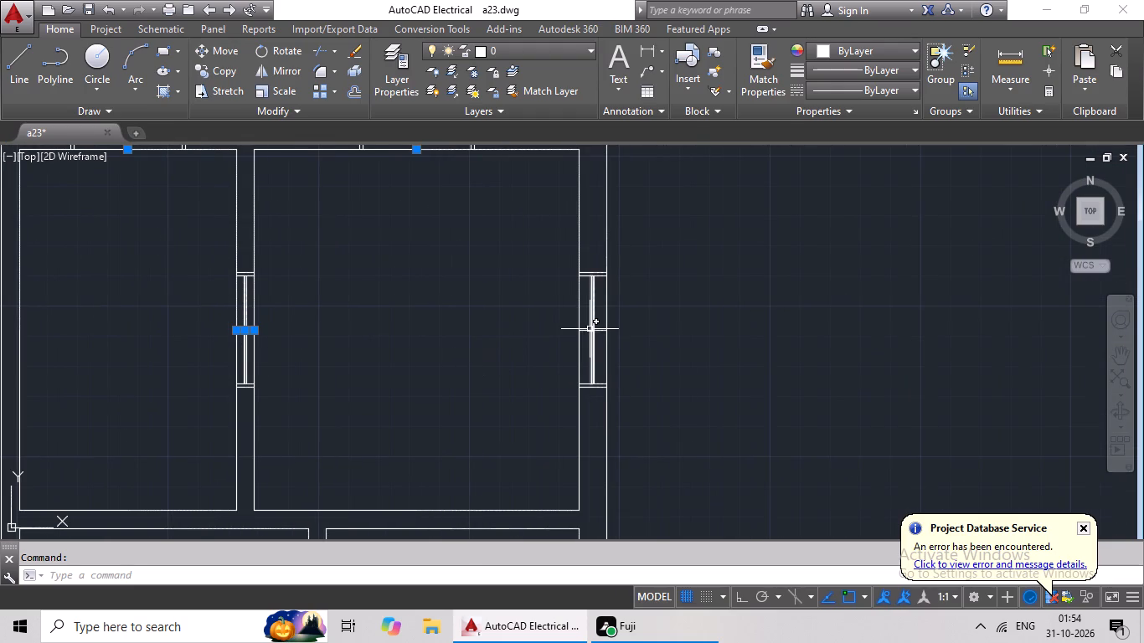
scroll(588, 333, "up", 4)
left_click(587, 316)
Add the centre cross lines of the right unit's third-row toilet ventilator and right outer wall hall window to the selection.
scroll(588, 316, "down", 4)
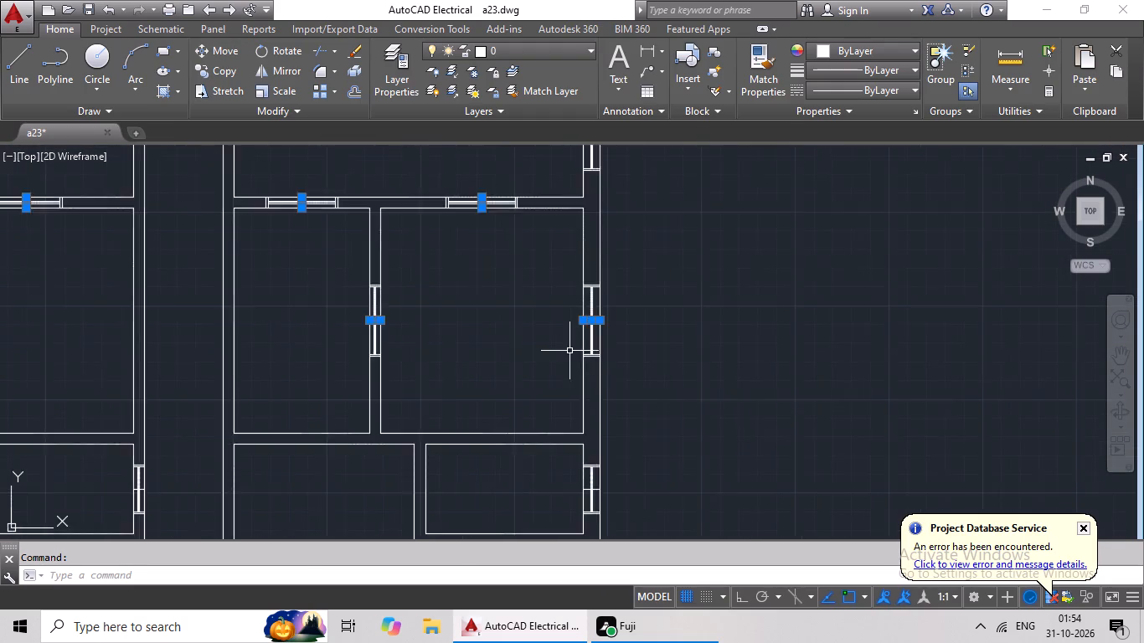
scroll(569, 351, "down", 3)
middle_click_drag(556, 377, 585, 244)
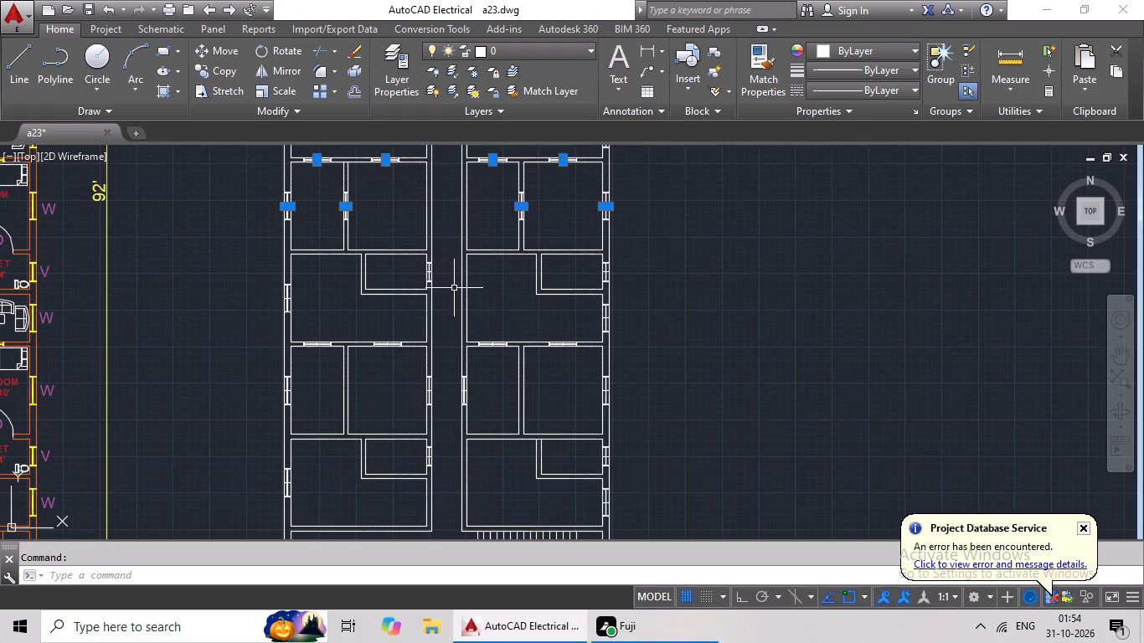
scroll(617, 275, "up", 5)
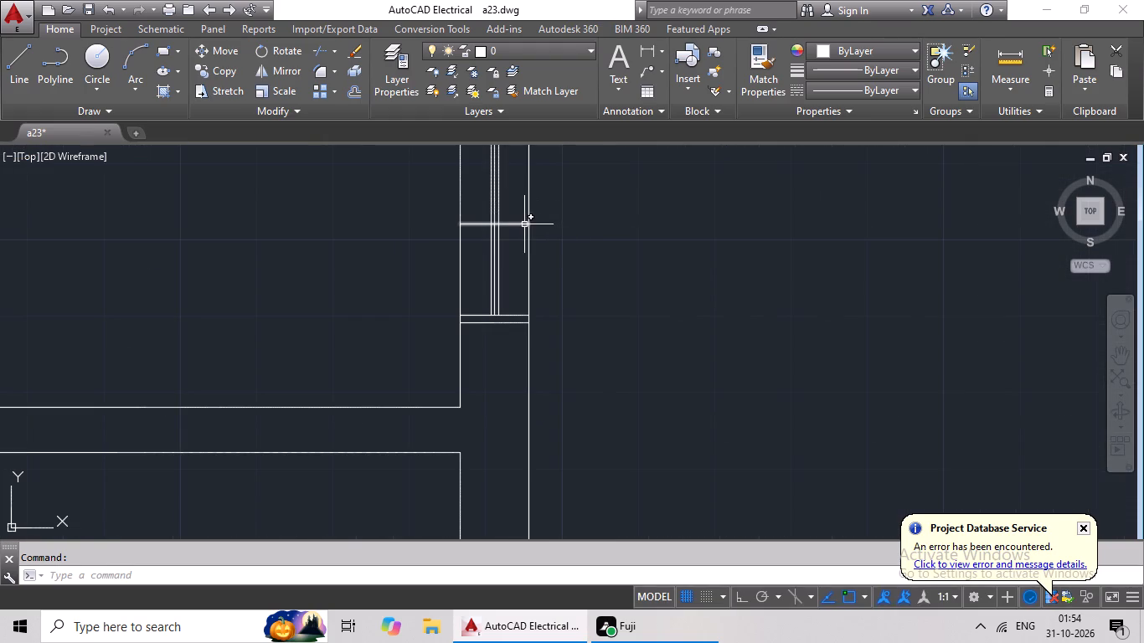
left_click(524, 224)
scroll(540, 229, "down", 3)
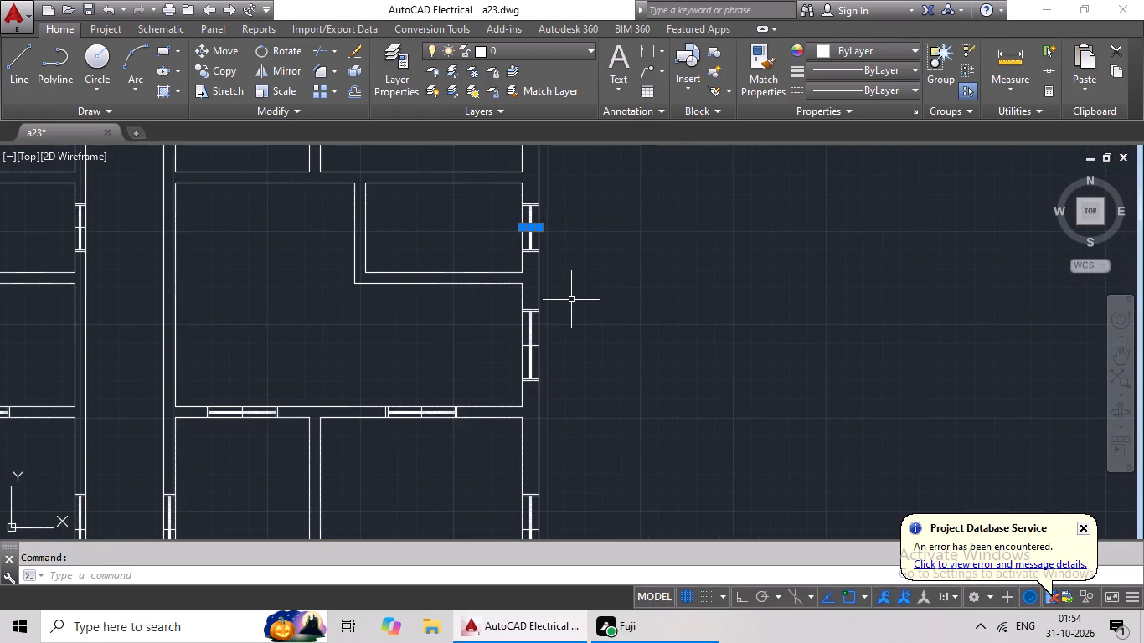
scroll(530, 341, "up", 4)
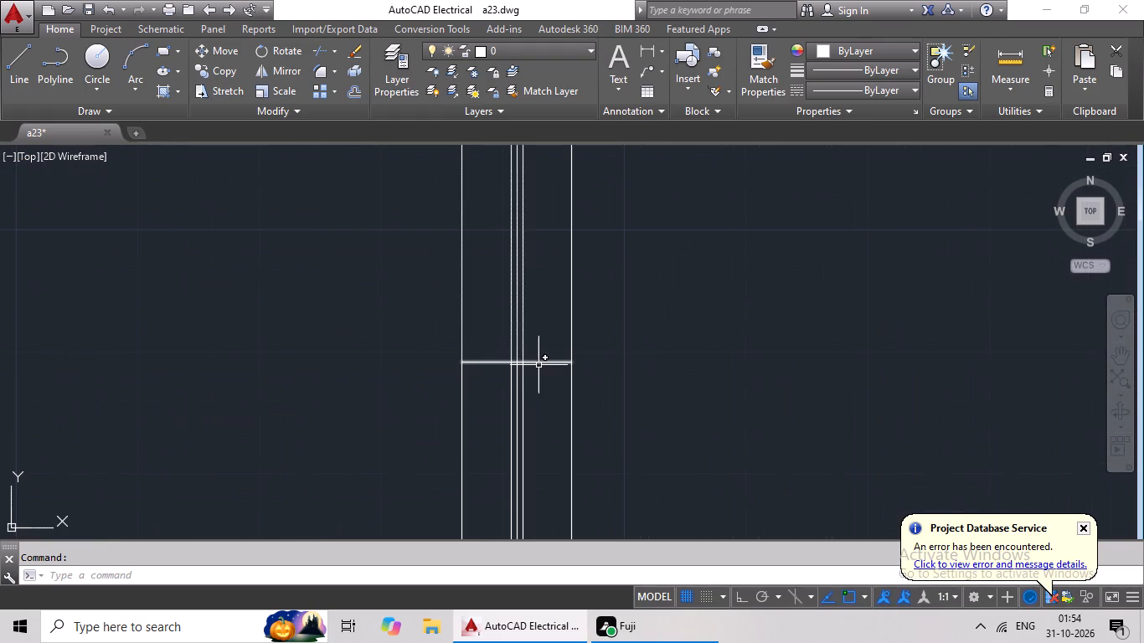
left_click(539, 365)
Add the centre cross lines of the two windows in the wall below the right unit's third-row hall to the selection.
scroll(541, 365, "down", 4)
scroll(434, 439, "up", 4)
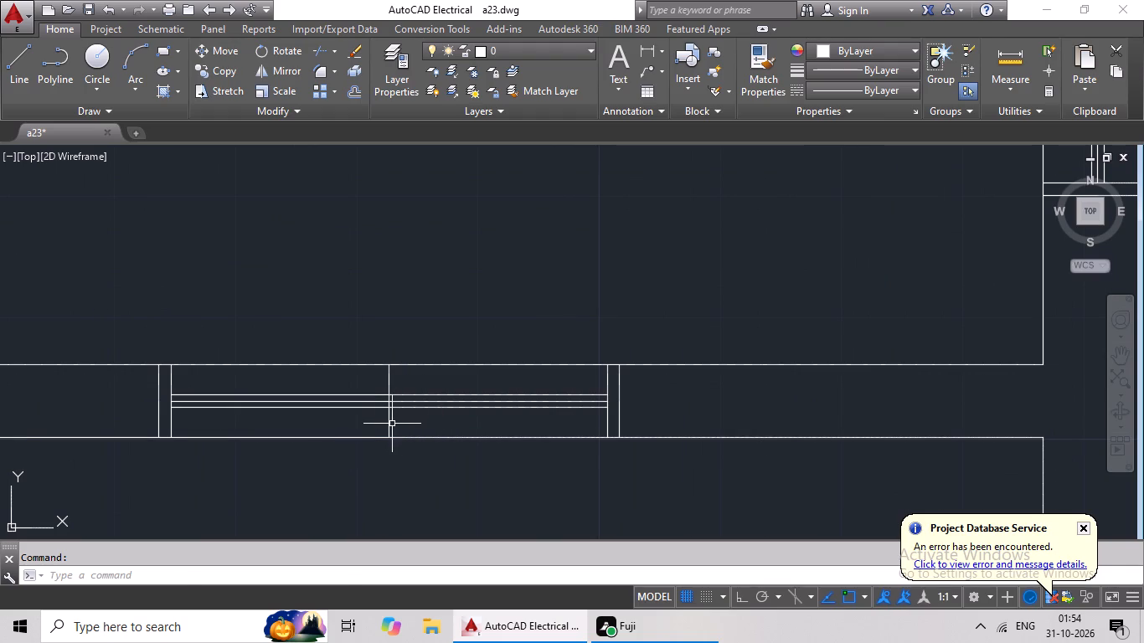
left_click(391, 424)
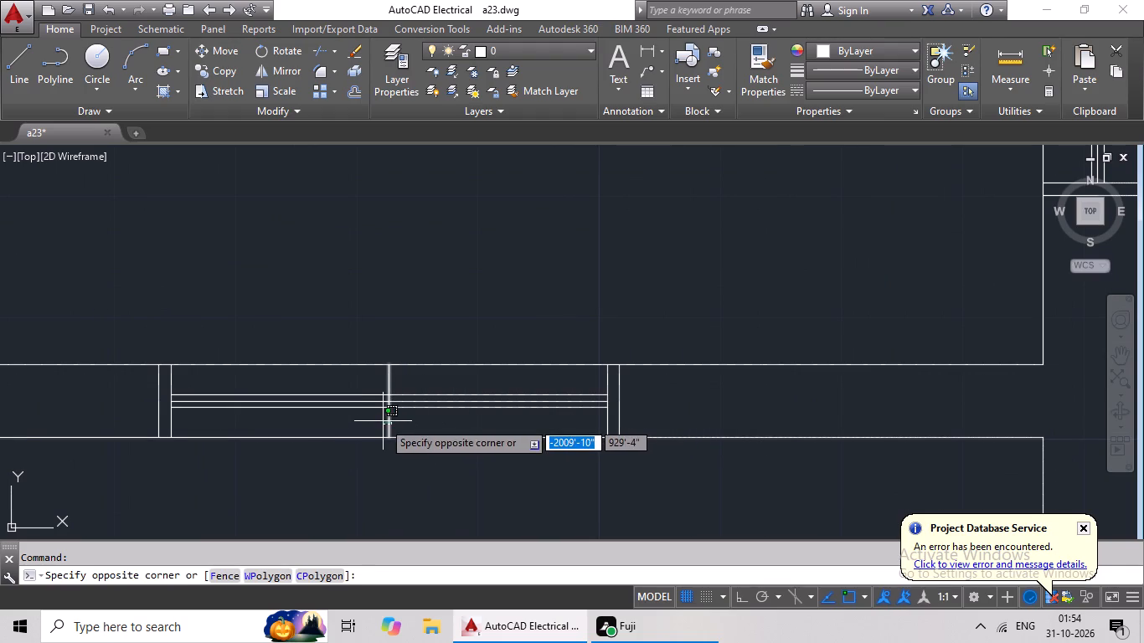
left_click(388, 421)
scroll(415, 425, "down", 4)
middle_click_drag(349, 459, 584, 457)
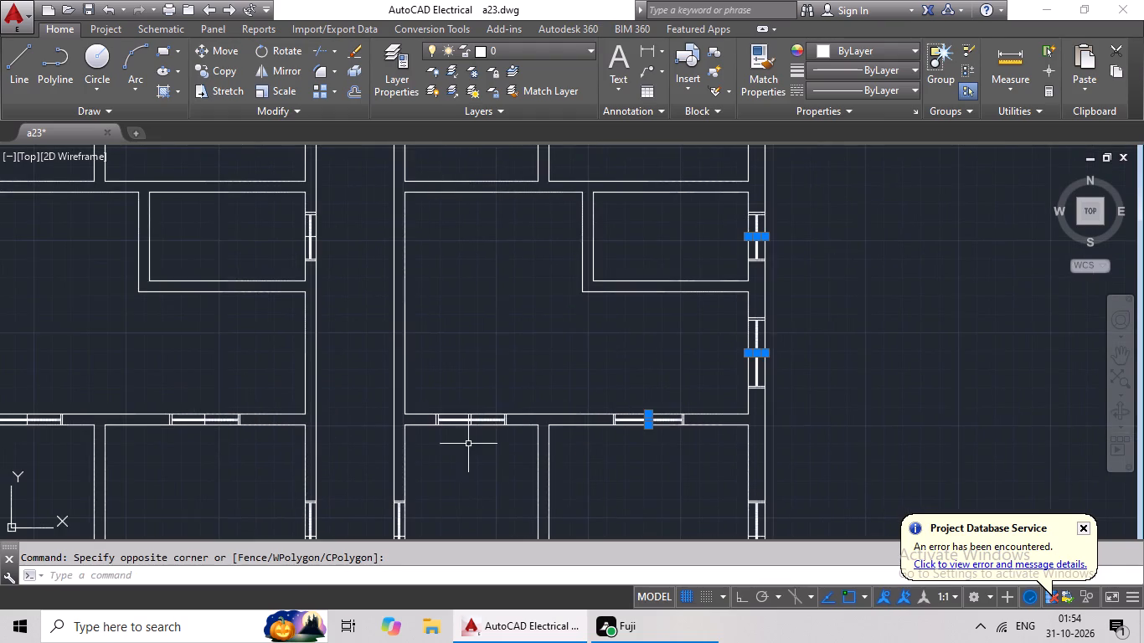
scroll(473, 414, "up", 4)
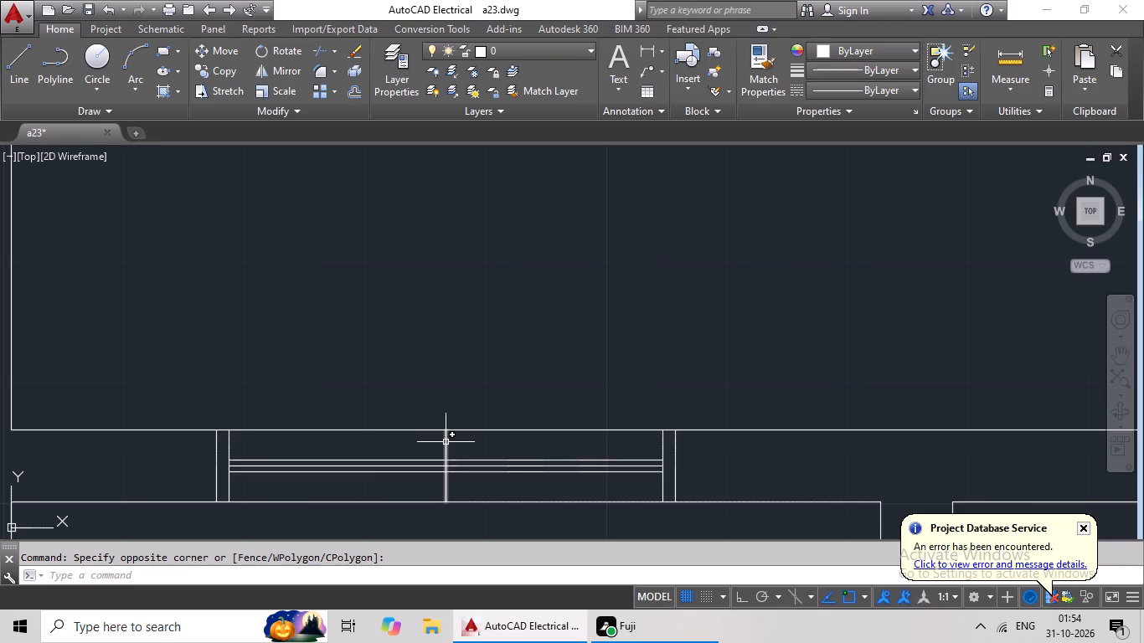
left_click(447, 442)
Add the centre cross line of the left unit's third-row toilet ventilator in the corridor wall to the selection.
scroll(663, 423, "down", 5)
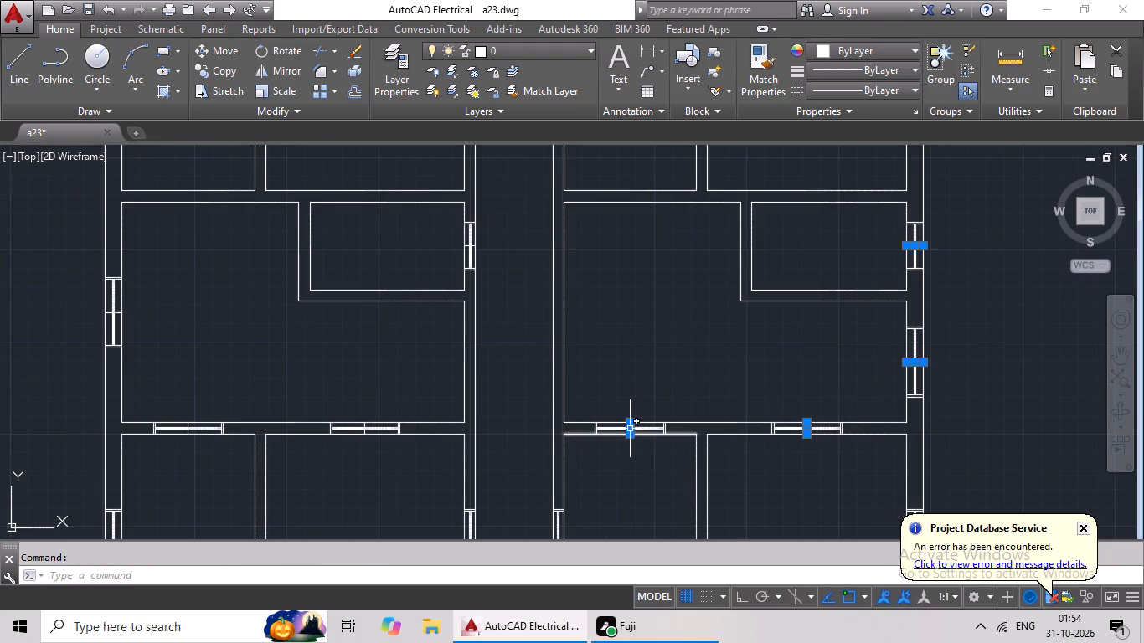
scroll(630, 427, "down", 2)
scroll(564, 358, "up", 8)
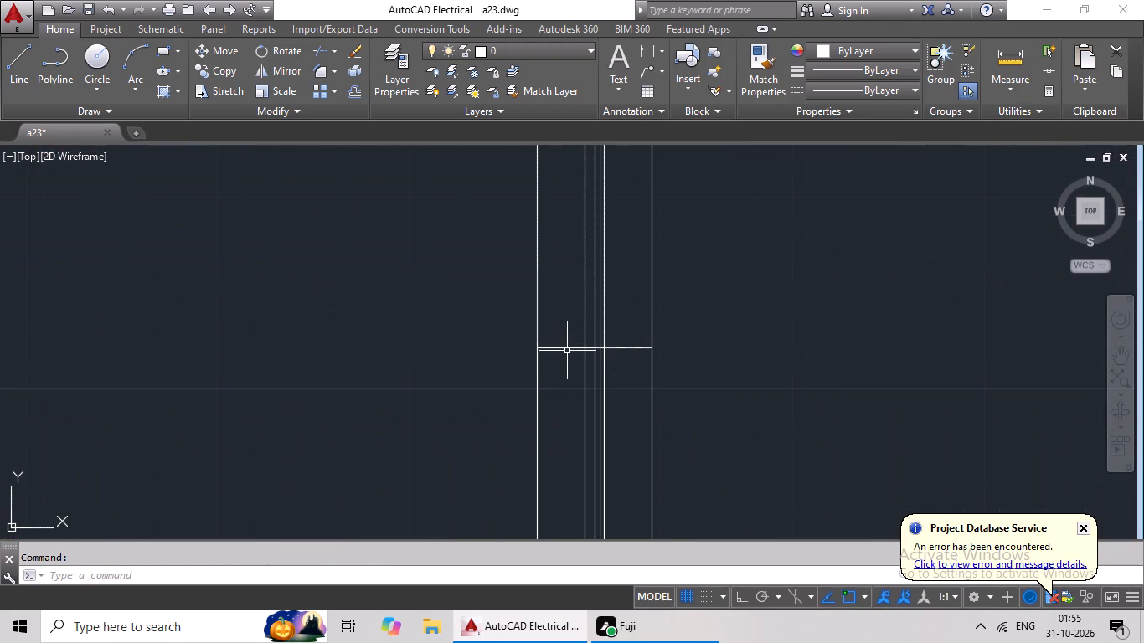
left_click(567, 350)
scroll(575, 346, "down", 3)
middle_click_drag(571, 415, 601, 315)
scroll(614, 337, "down", 2)
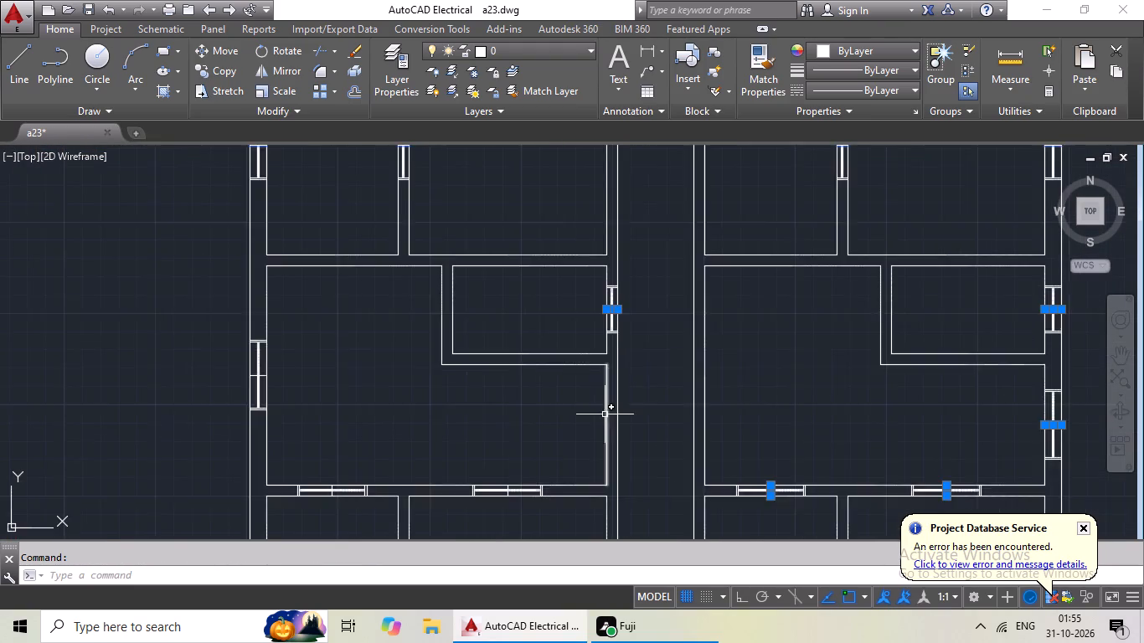
Add the centre cross lines of the two windows in the wall below the left unit's third-row hall to the selection.
scroll(605, 414, "down", 1)
middle_click_drag(606, 411, 605, 360)
scroll(545, 424, "up", 5)
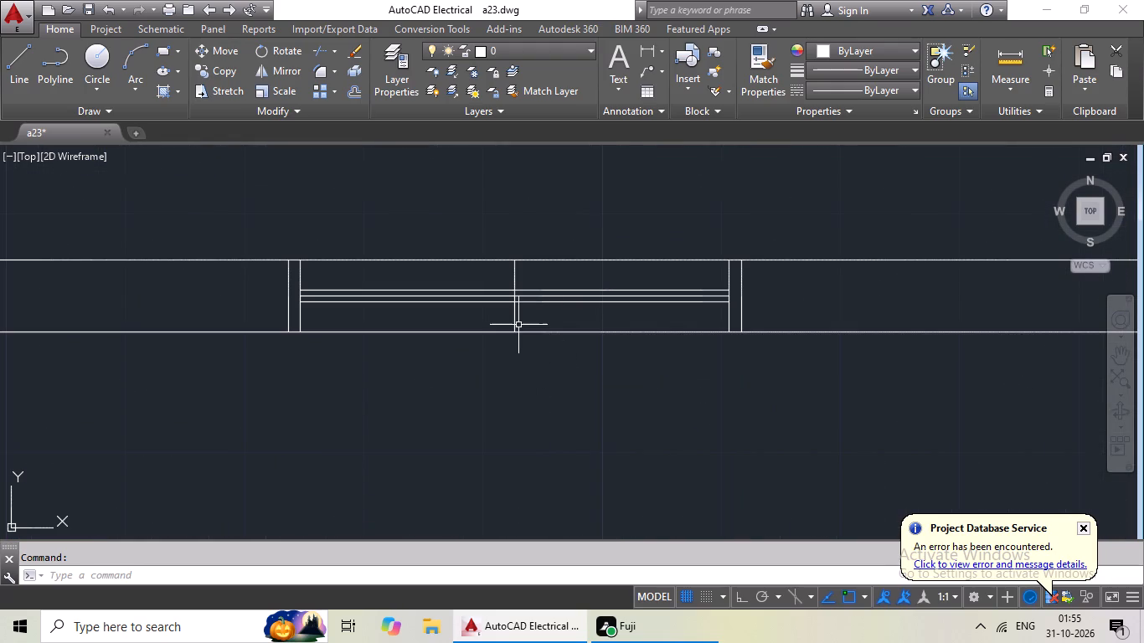
left_click(515, 315)
scroll(510, 342, "down", 4)
middle_click_drag(451, 365, 567, 369)
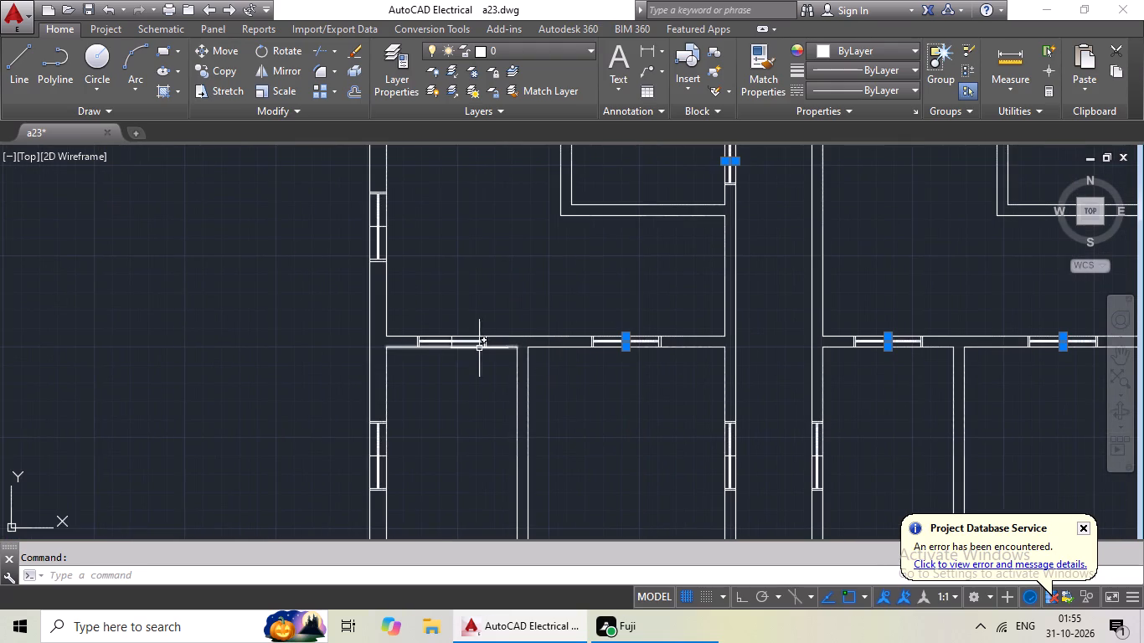
scroll(459, 346, "up", 6)
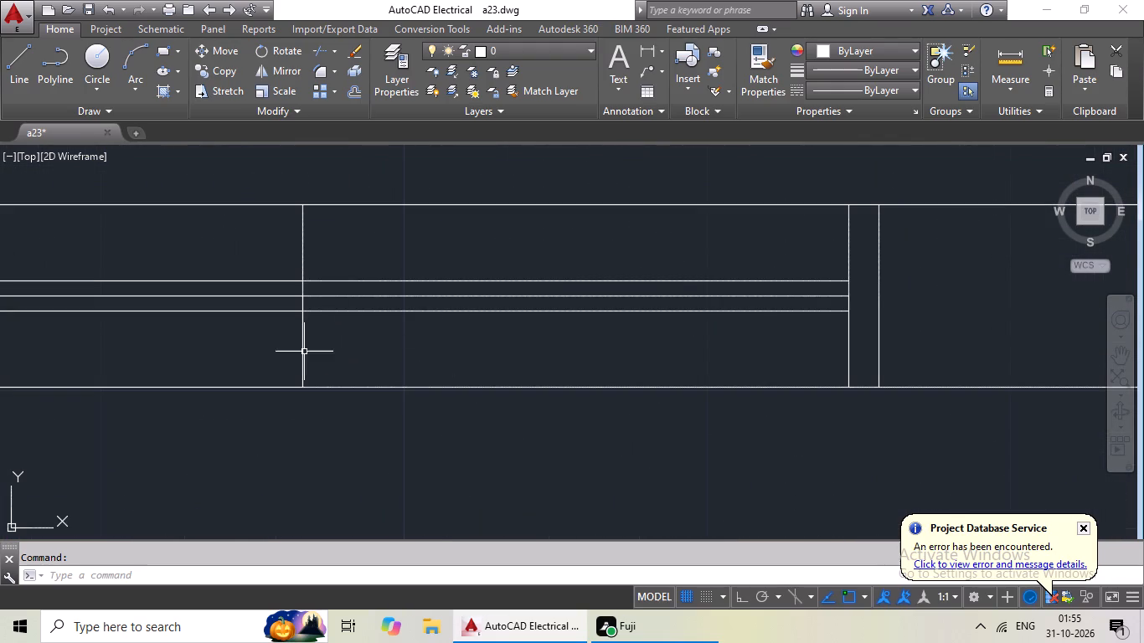
left_click(304, 352)
scroll(485, 369, "down", 4)
Add the centre cross lines of the left outer wall's third-row hall window and fourth-row room window to the selection.
middle_click_drag(447, 300, 477, 471)
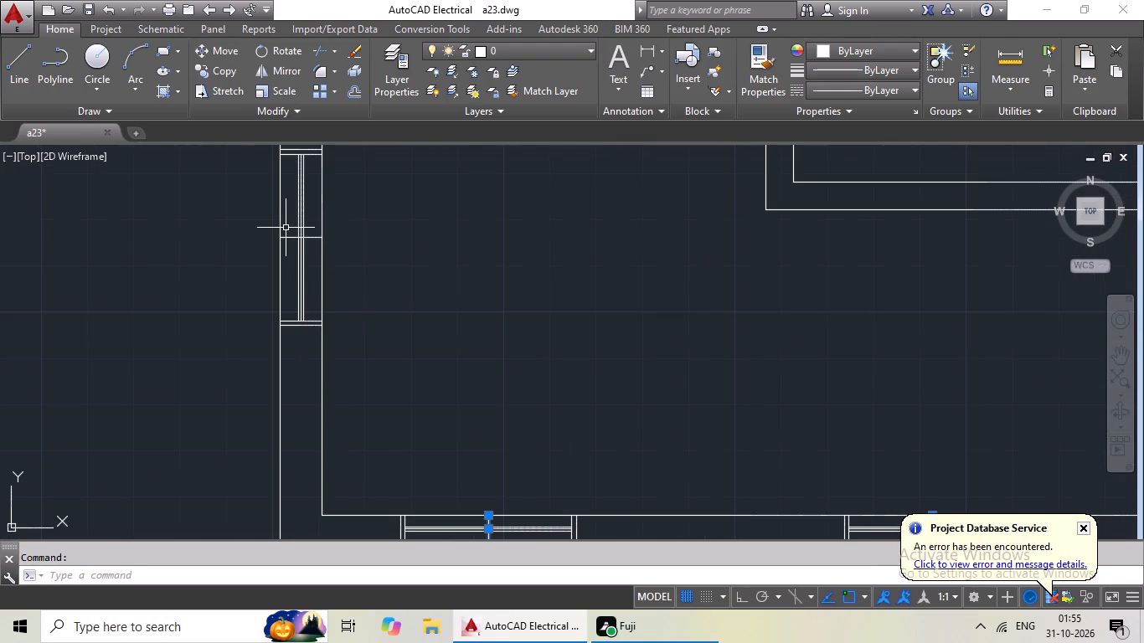
left_click(309, 236)
scroll(371, 242, "down", 3)
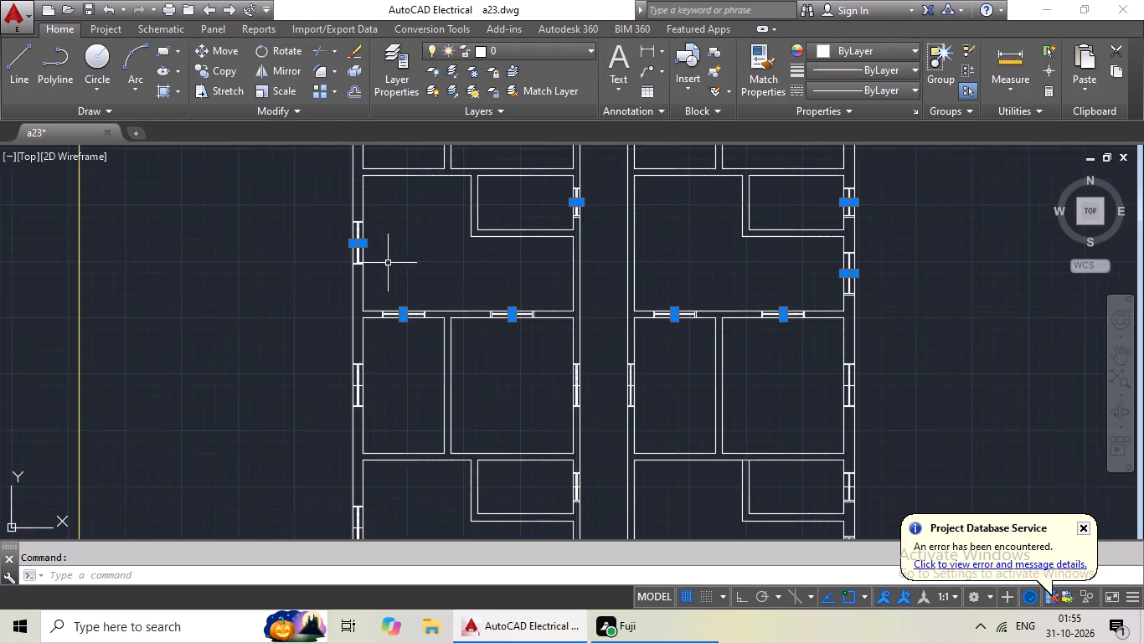
scroll(395, 279, "down", 1)
middle_click_drag(386, 330, 399, 261)
scroll(394, 274, "up", 4)
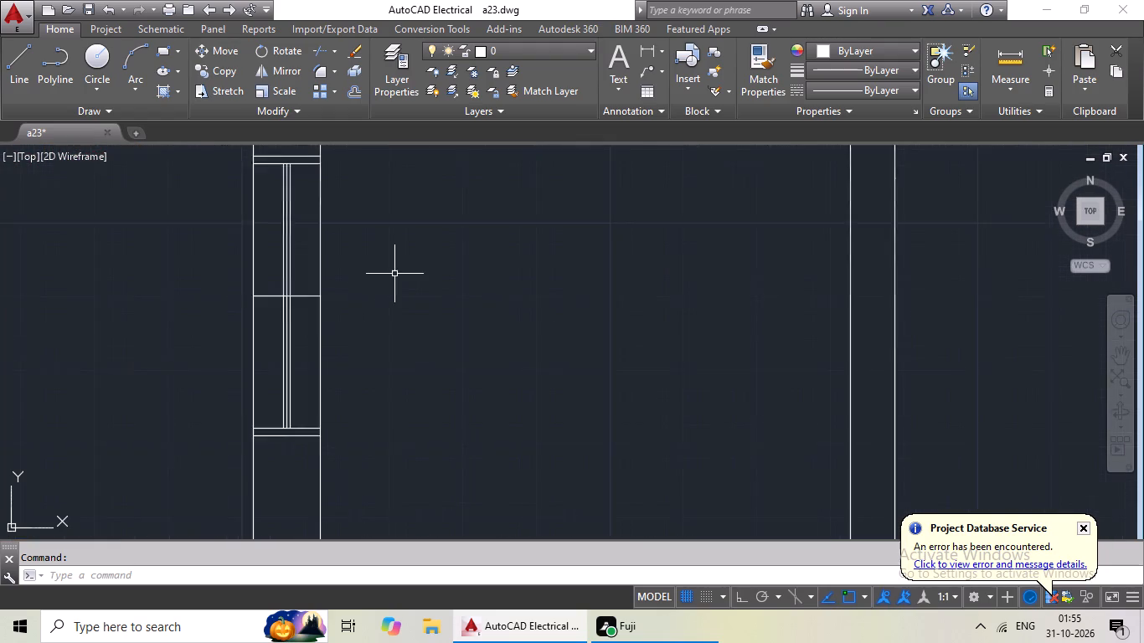
scroll(394, 274, "up", 2)
left_click(257, 307)
scroll(513, 302, "down", 4)
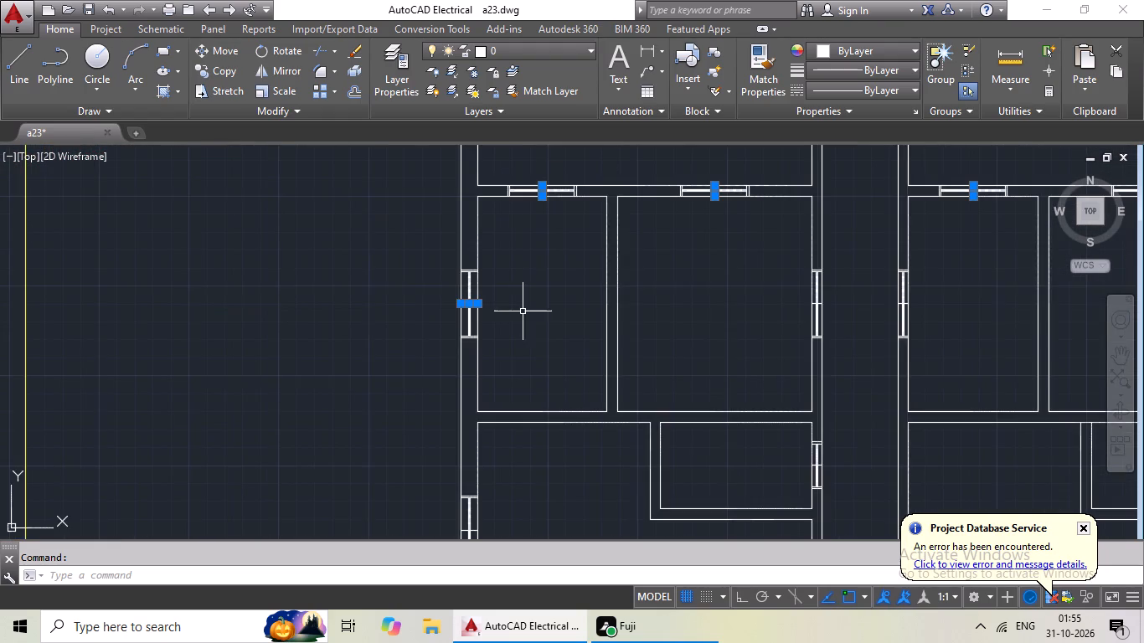
Add the centre cross lines of the fourth-row room windows in both corridor walls and the right outer wall to the selection.
middle_click_drag(523, 311, 443, 339)
scroll(732, 319, "up", 5)
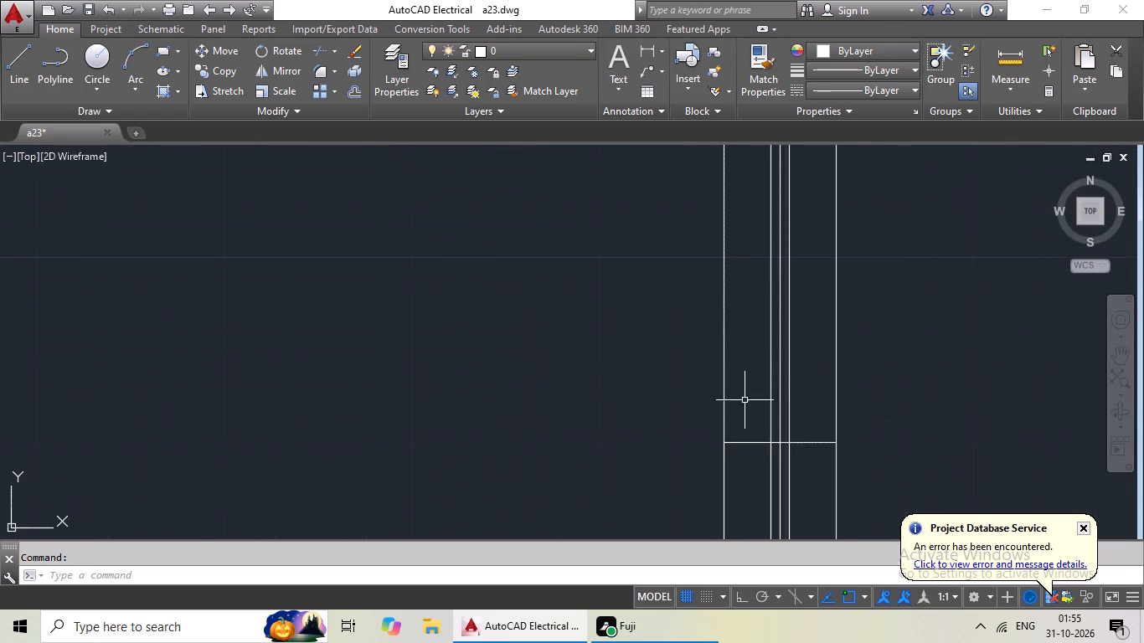
left_click(744, 445)
scroll(745, 387, "down", 4)
middle_click_drag(805, 381, 480, 369)
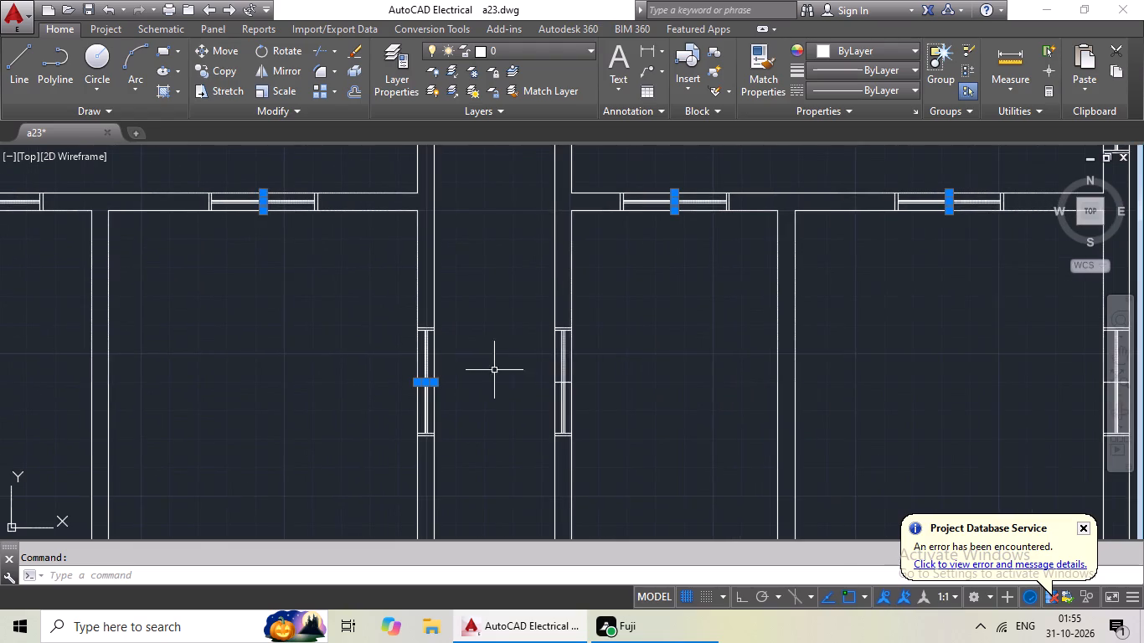
scroll(577, 383, "up", 4)
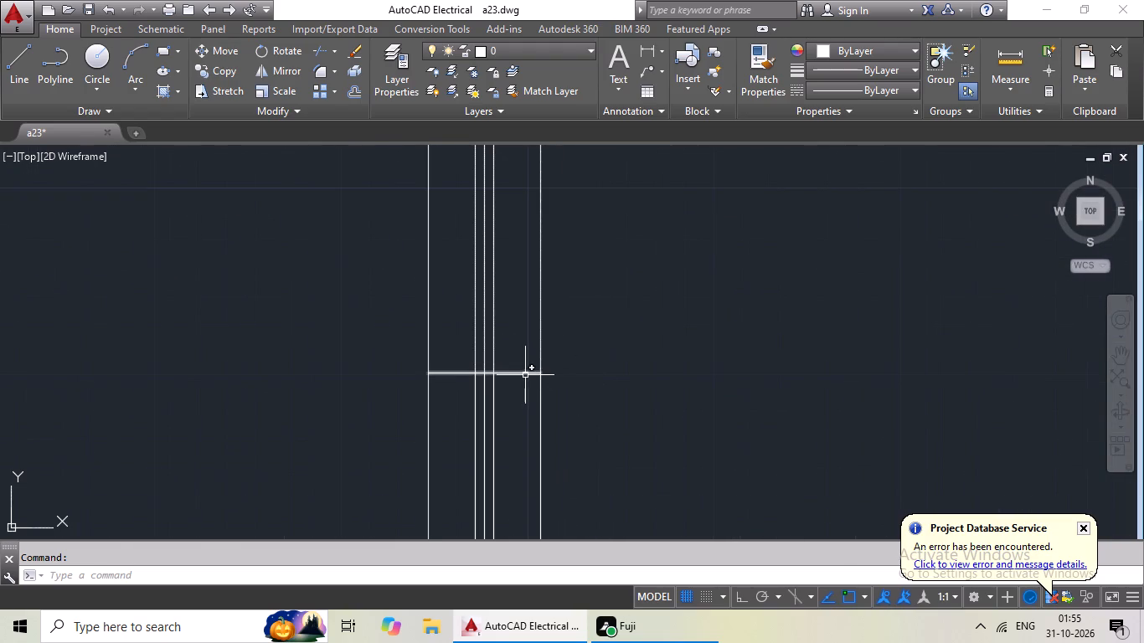
left_click(525, 375)
scroll(726, 335, "down", 5)
middle_click_drag(735, 350, 379, 321)
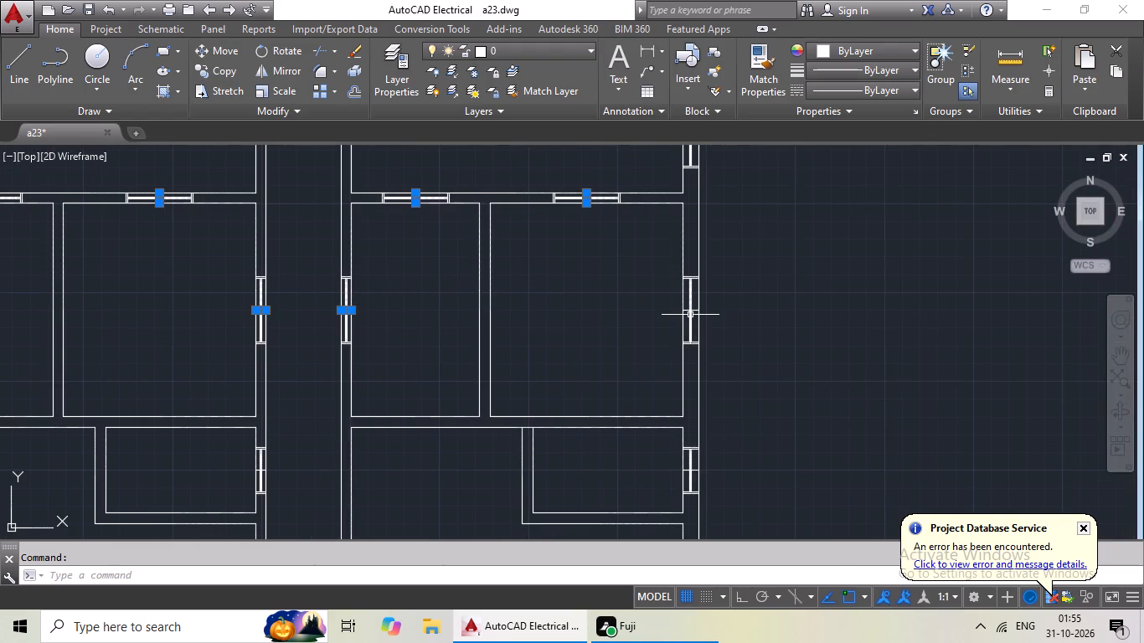
scroll(687, 312, "up", 4)
left_click(687, 296)
scroll(687, 298, "down", 4)
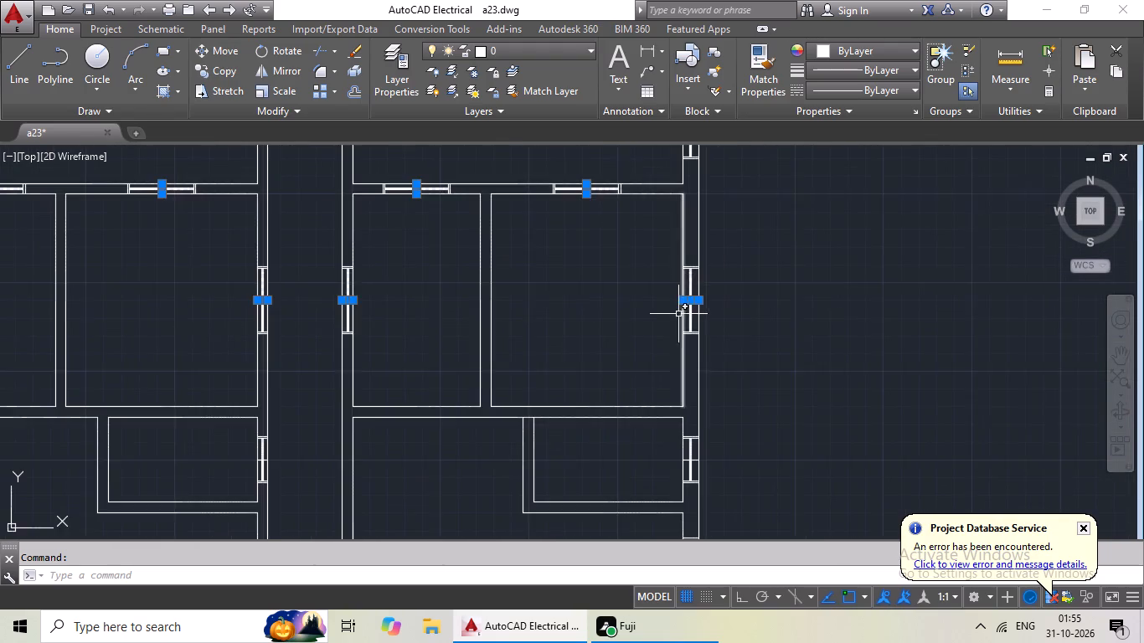
Add the centre cross lines of the left unit's fourth-row toilet ventilator and left outer wall hall window to the selection.
scroll(656, 321, "down", 2)
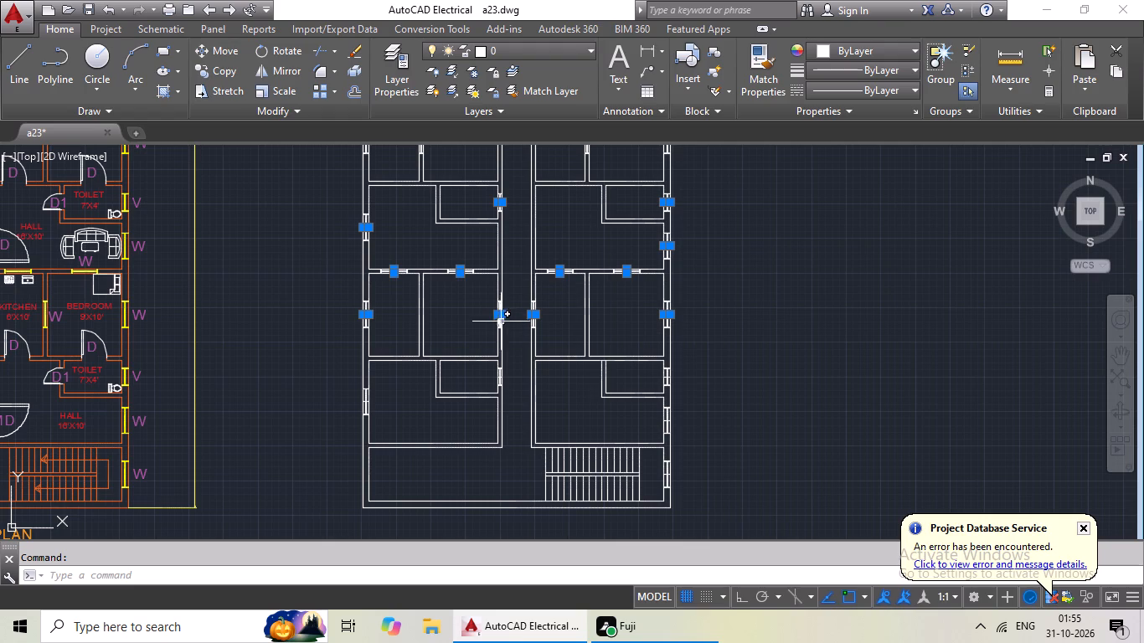
scroll(506, 383, "up", 5)
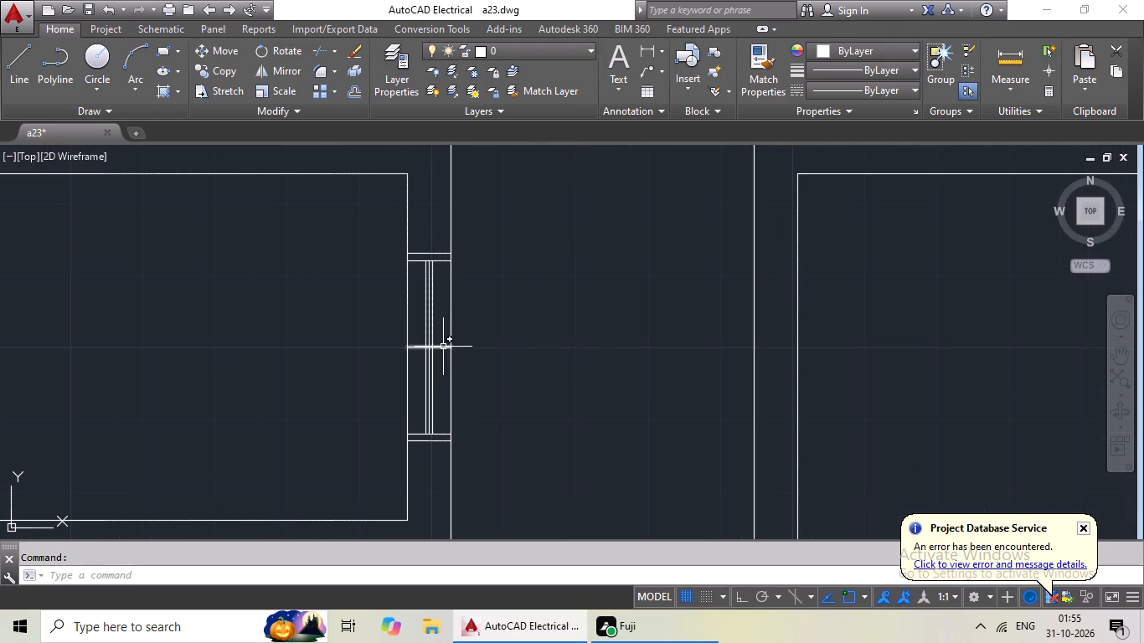
left_click(441, 348)
scroll(439, 351, "down", 2)
middle_click_drag(367, 401, 744, 188)
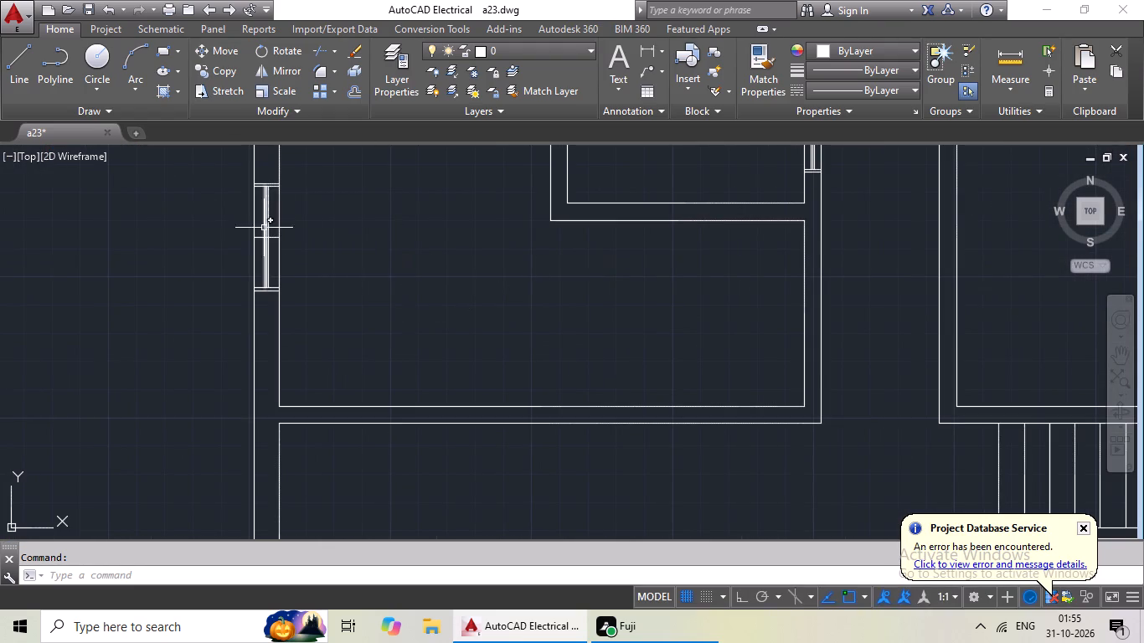
left_click(271, 238)
scroll(508, 284, "down", 3)
Add the centre cross lines of the right unit's fourth-row toilet ventilator and right outer wall hall window to the selection.
middle_click_drag(539, 293, 225, 328)
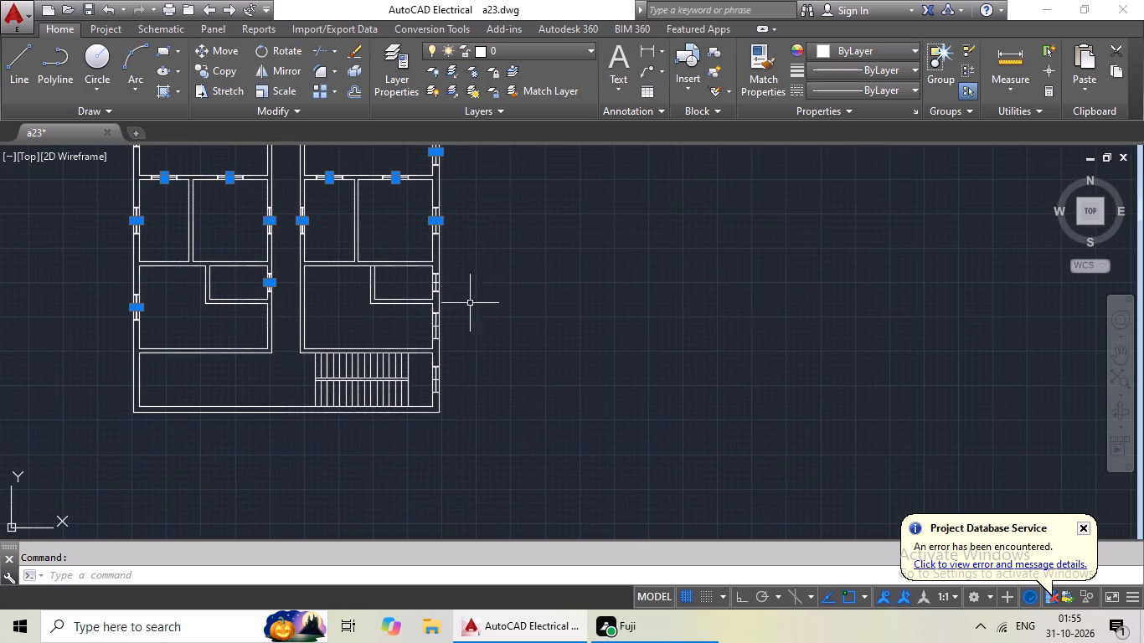
scroll(439, 275, "up", 5)
left_click(405, 358)
scroll(500, 323, "down", 2)
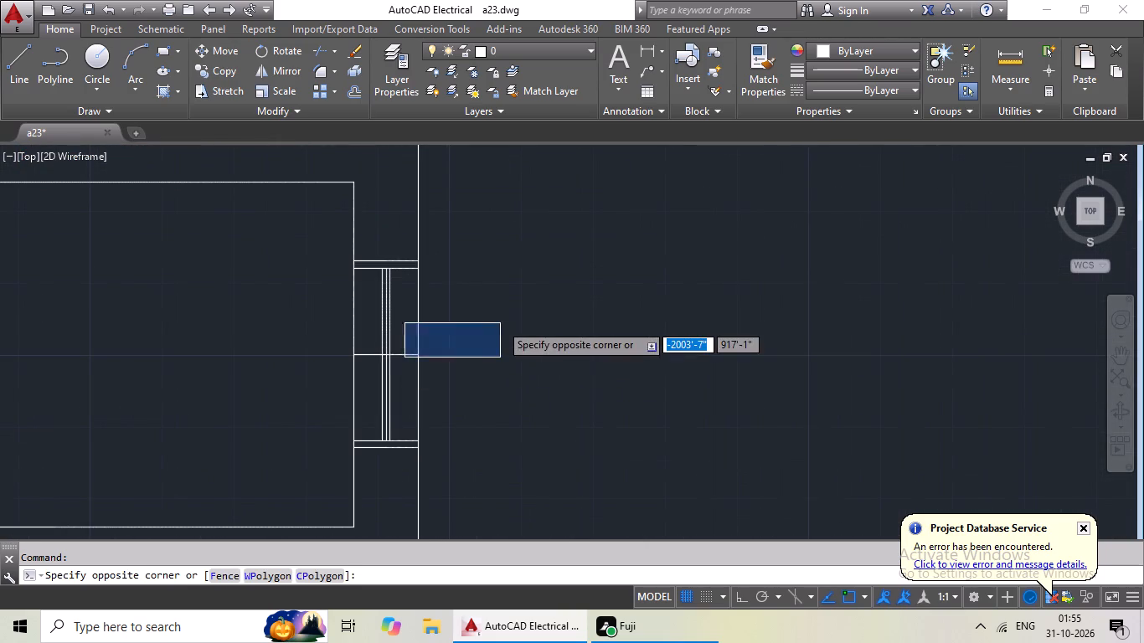
scroll(500, 323, "down", 2)
left_click(505, 328)
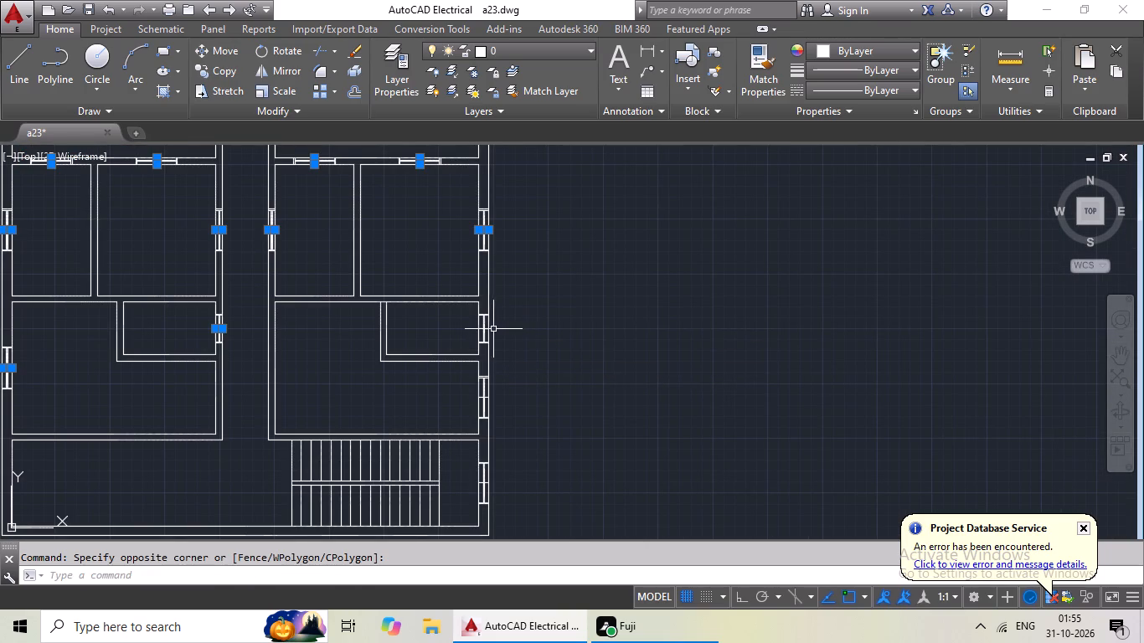
scroll(489, 328, "up", 4)
left_click(472, 330)
scroll(539, 313, "down", 3)
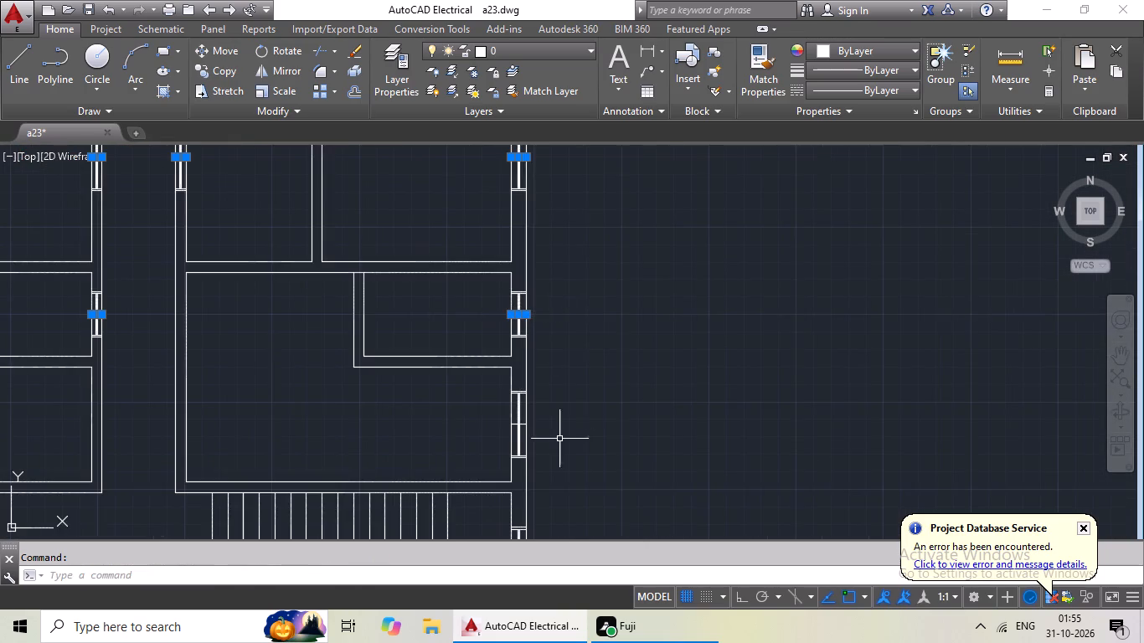
middle_click_drag(559, 437, 562, 319)
scroll(511, 312, "up", 5)
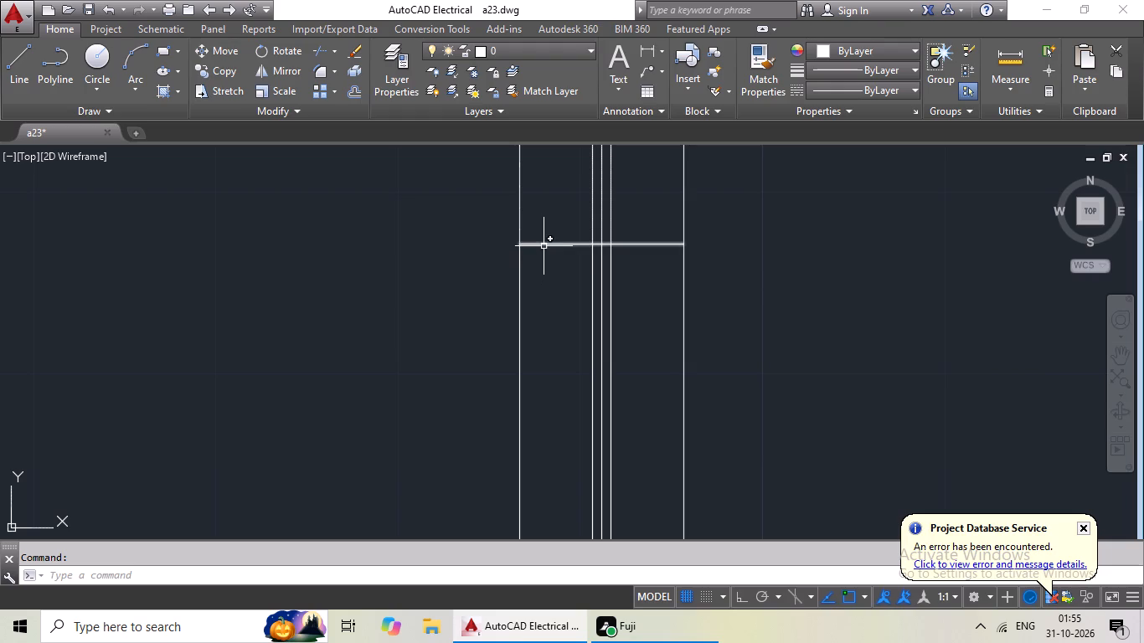
left_click(544, 245)
scroll(544, 245, "down", 4)
Add the staircase window's centre cross line to the selection and erase all the selected centre cross lines.
middle_click_drag(550, 292, 553, 208)
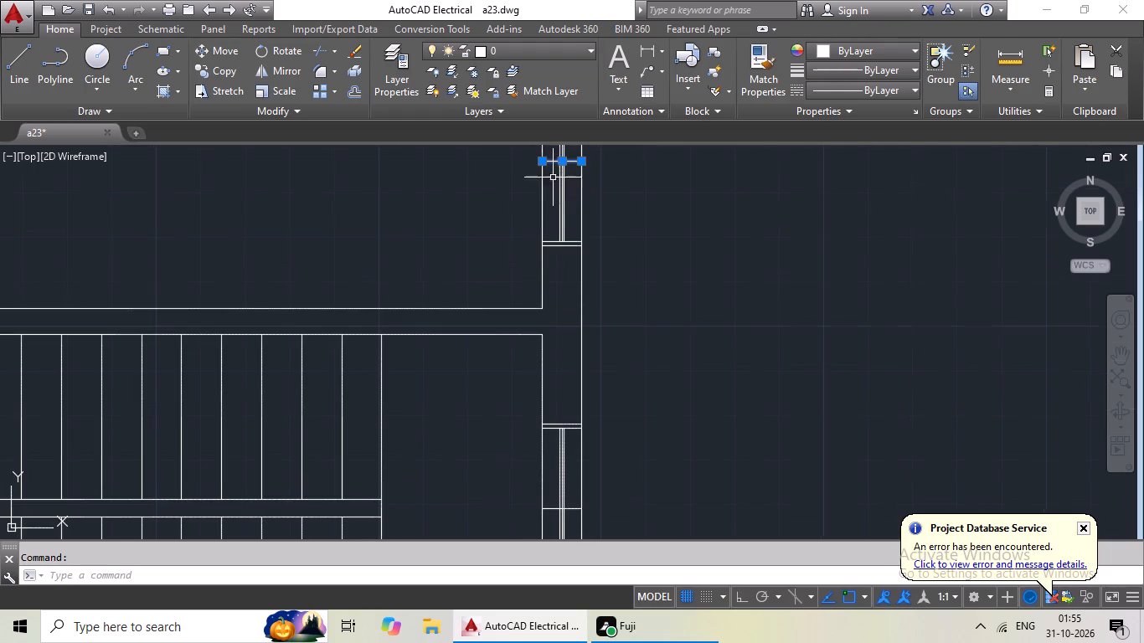
middle_click_drag(600, 455, 609, 282)
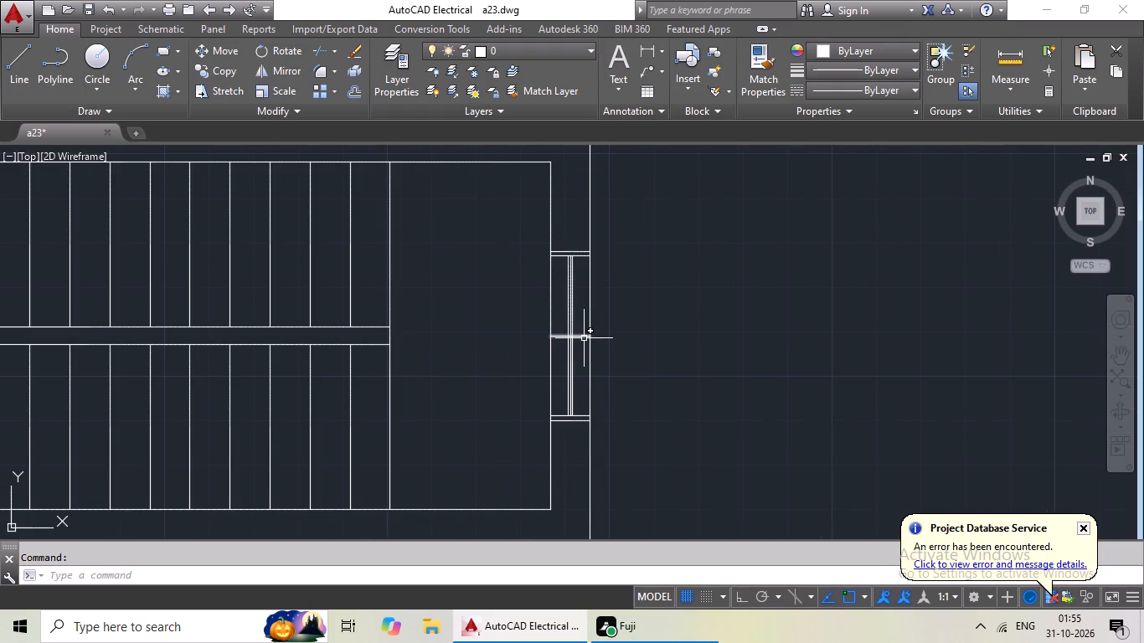
left_click(583, 338)
scroll(678, 336, "down", 4)
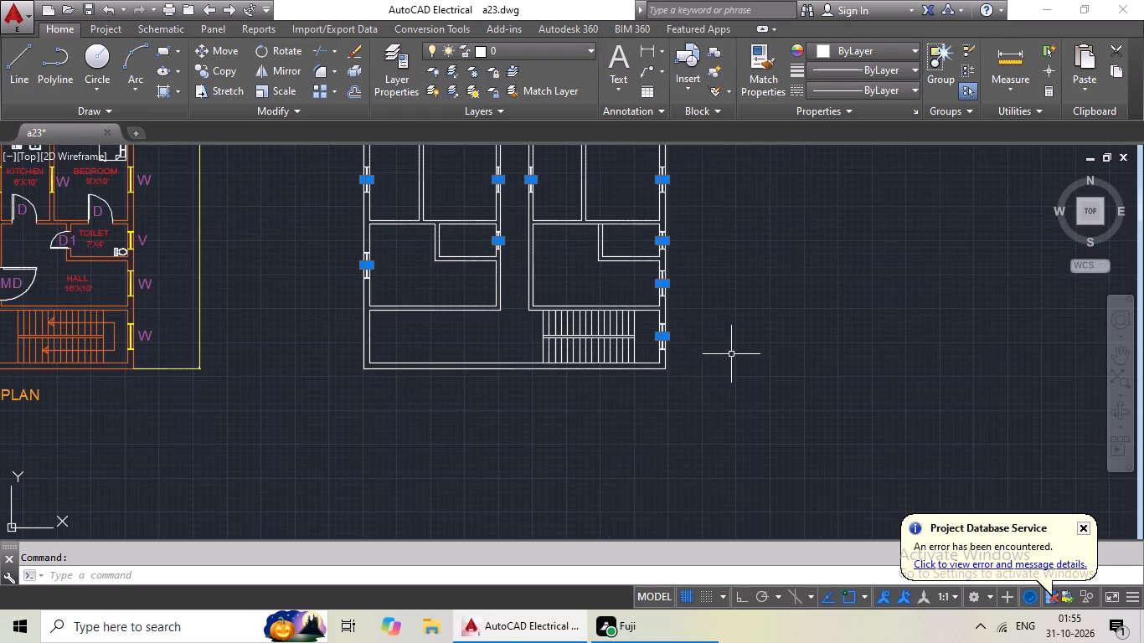
key("Delete")
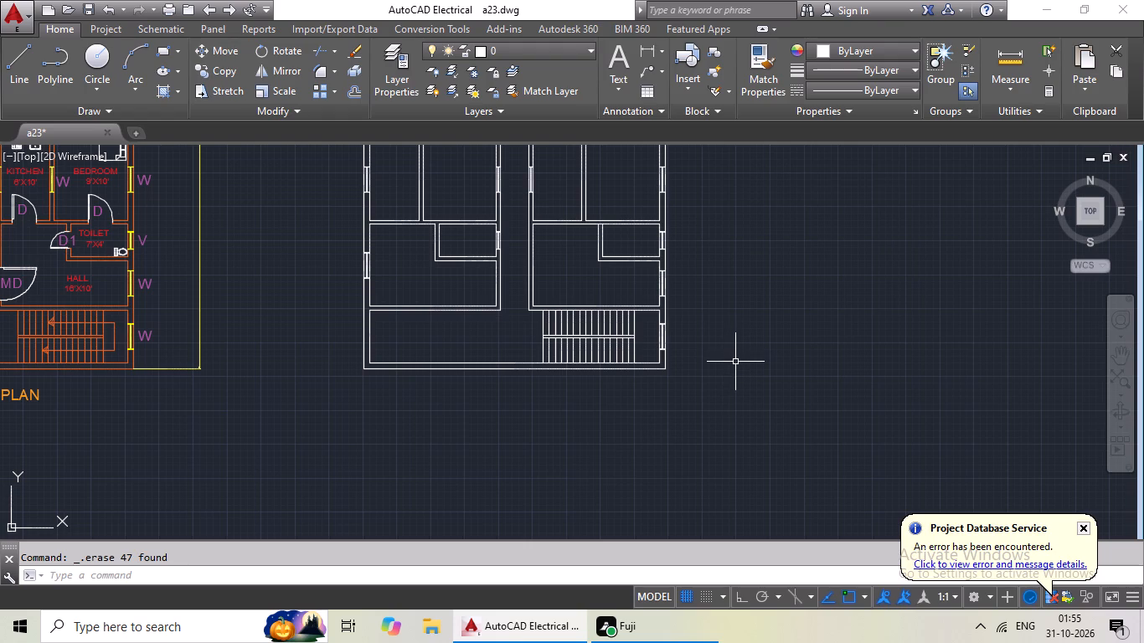
Draw a line across the wall between the left unit's first-row left room and hall, near the outer wall, as a door jamb.
scroll(726, 374, "down", 2)
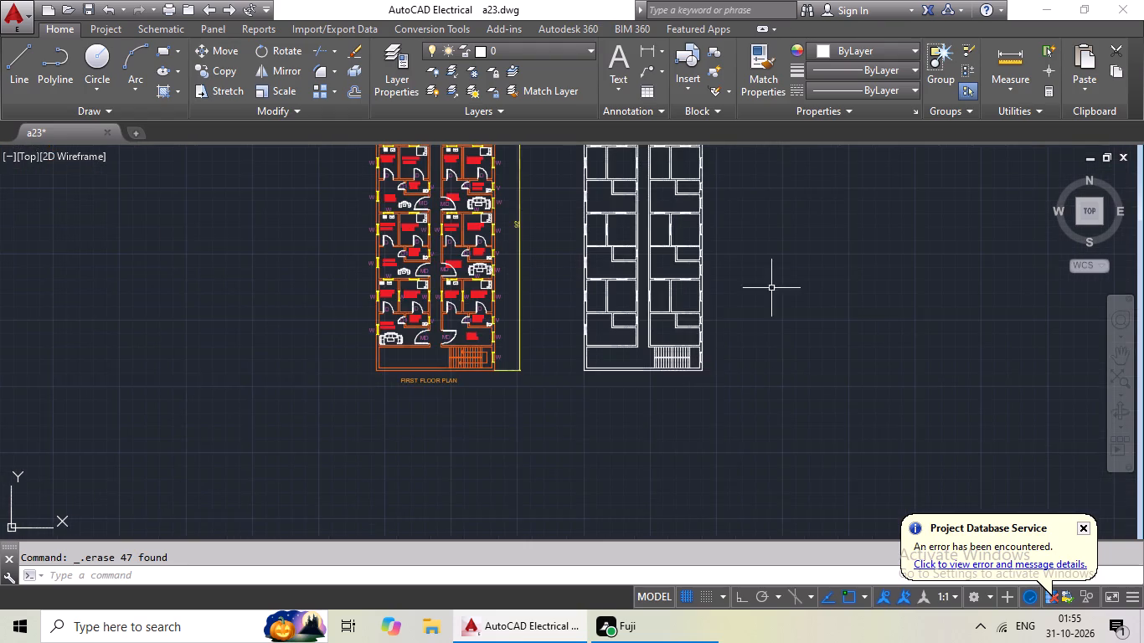
middle_click_drag(761, 305, 563, 466)
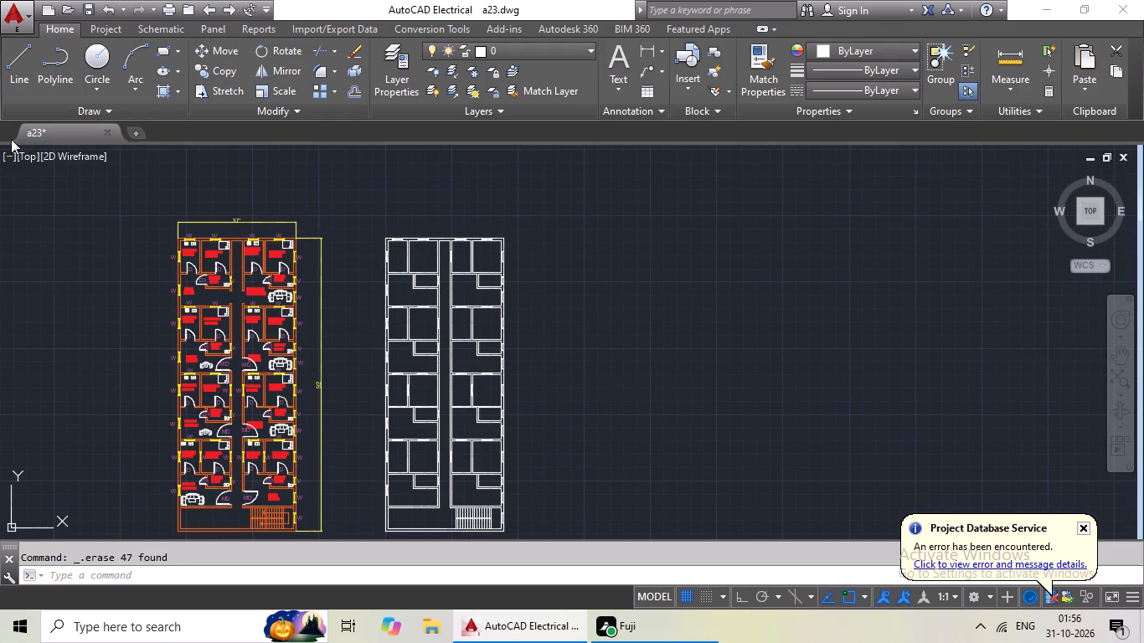
left_click(20, 77)
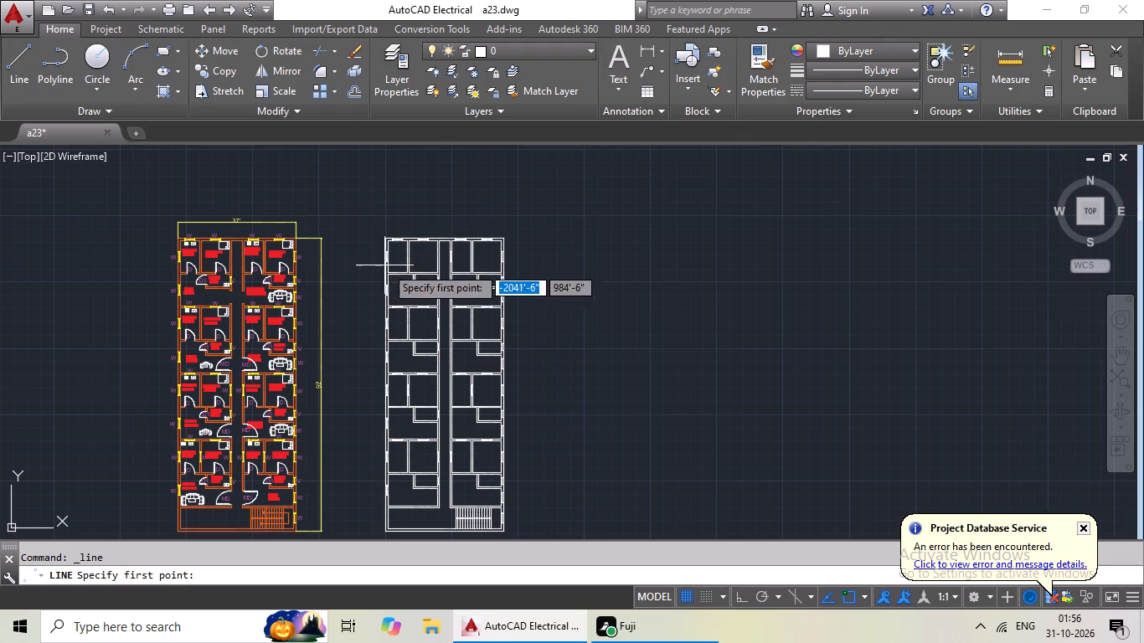
scroll(394, 271, "up", 8)
left_click(271, 257)
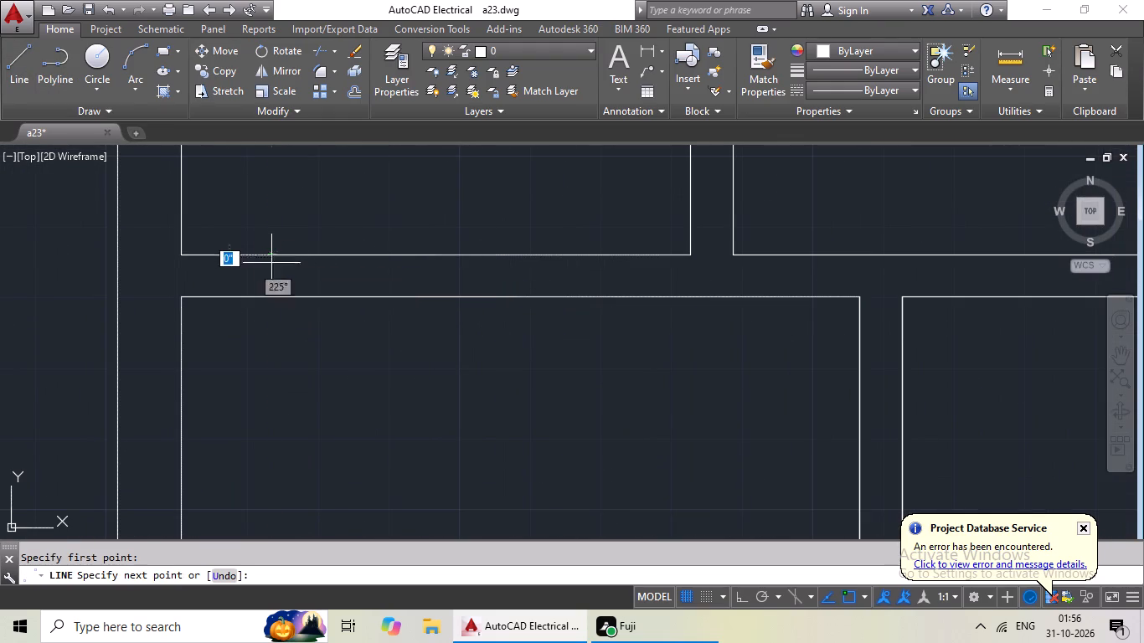
left_click_drag(271, 299, 289, 300)
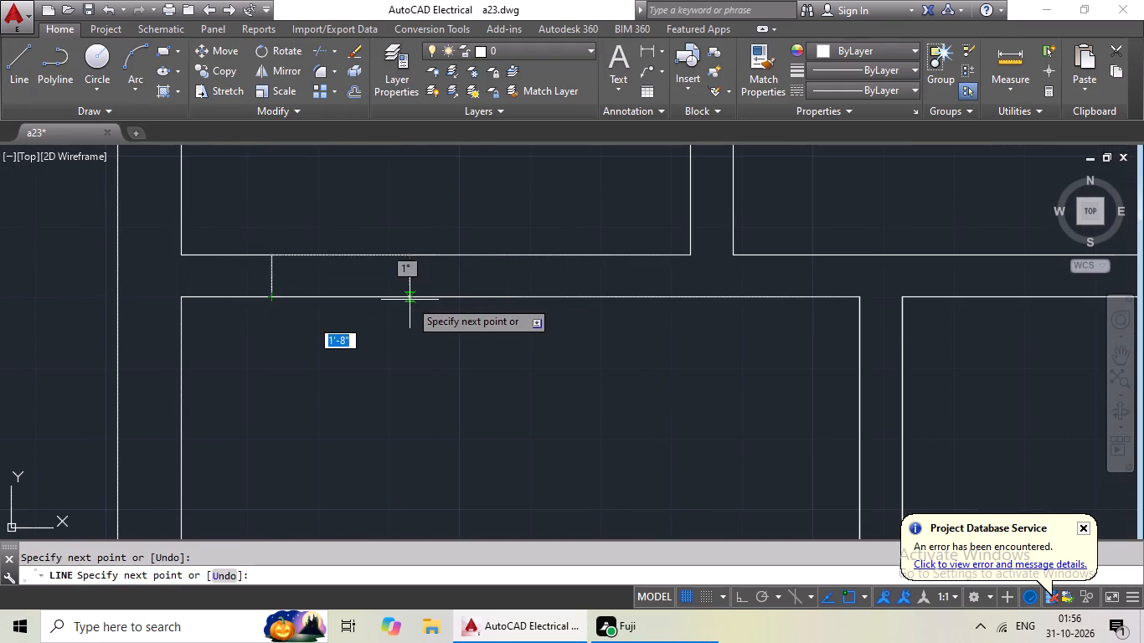
key("Escape")
key("Escape")
Offset the new jamb line 3' toward the partition to mark the other side of the door opening.
key("o")
key("Return")
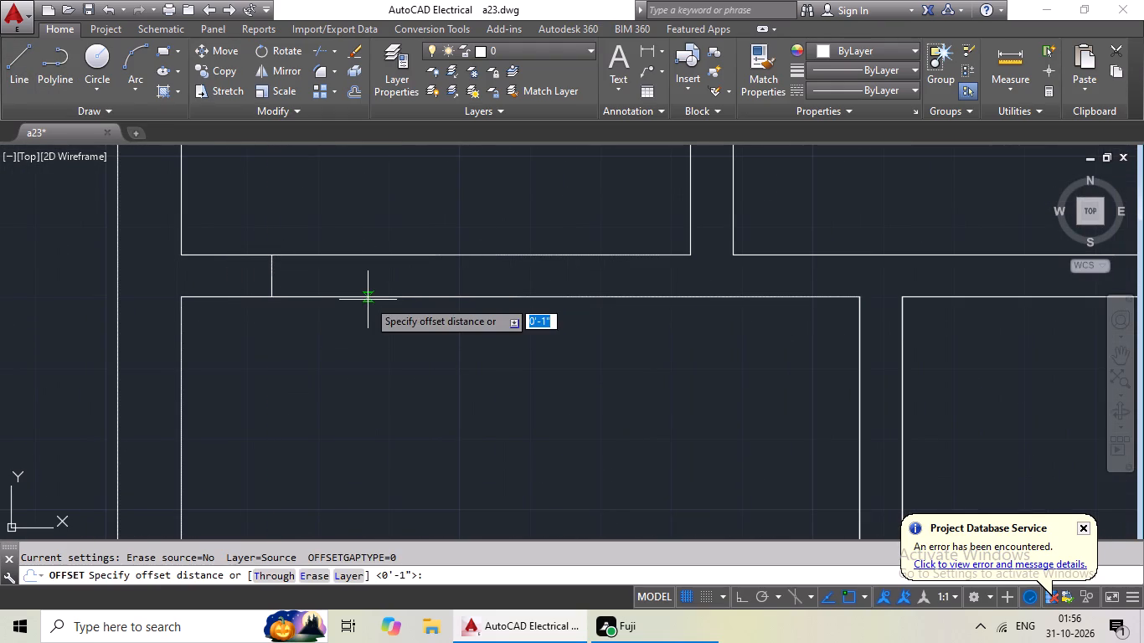
type("3'")
key("Return")
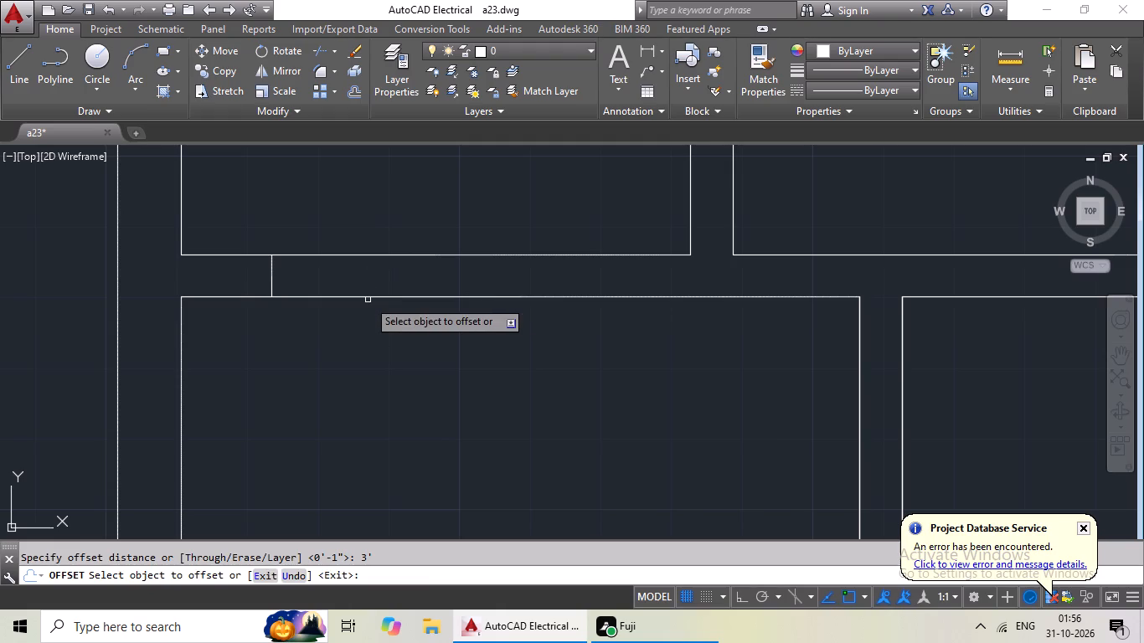
left_click_drag(271, 270, 307, 290)
left_click_drag(383, 299, 397, 304)
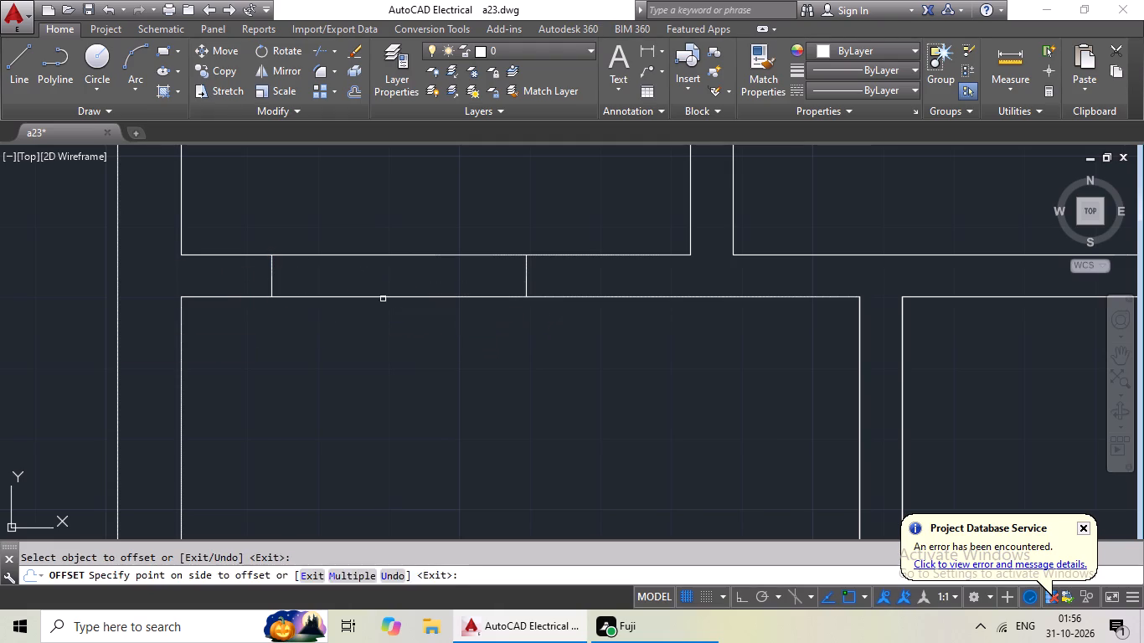
Place the 3' offset of the left unit's first-row left room door jamb on the partition side.
left_click_drag(397, 304, 398, 305)
Draw a door jamb line across the wall between the left unit's first-row right room and toilet, near the passage wall.
left_click(15, 59)
scroll(366, 302, "down", 2)
middle_click_drag(470, 376, 481, 373)
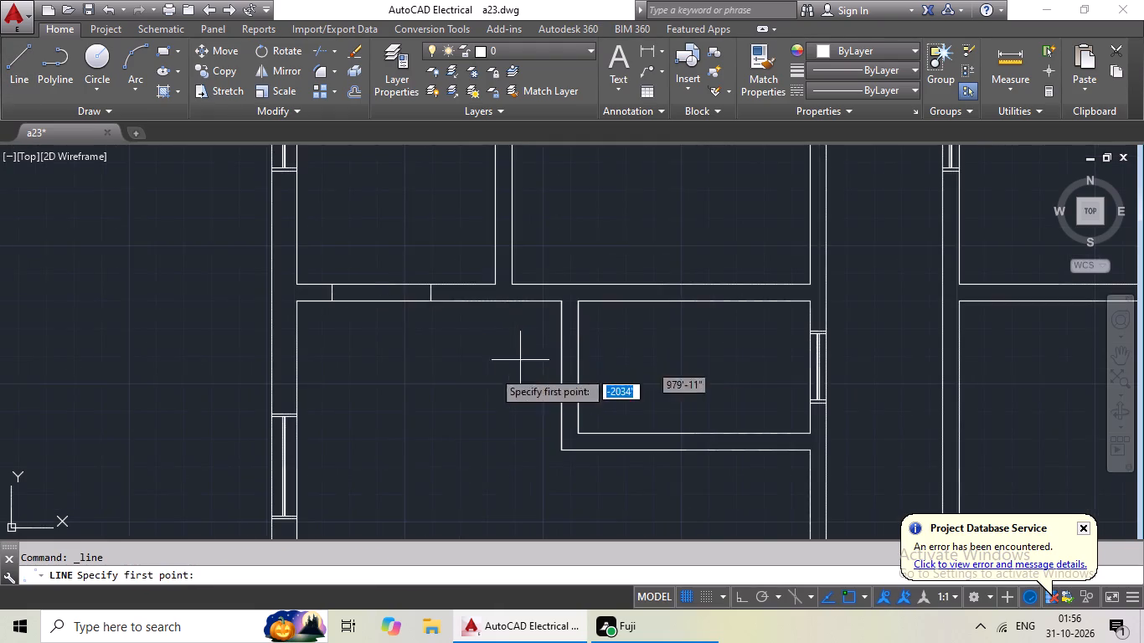
middle_click_drag(481, 373, 158, 442)
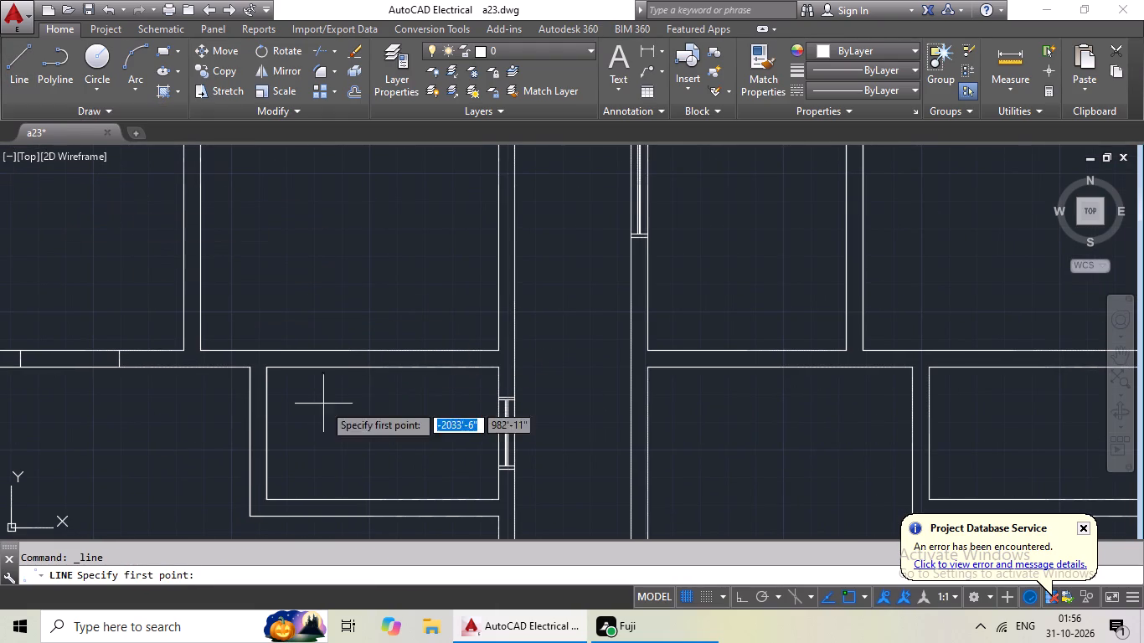
scroll(374, 354, "up", 2)
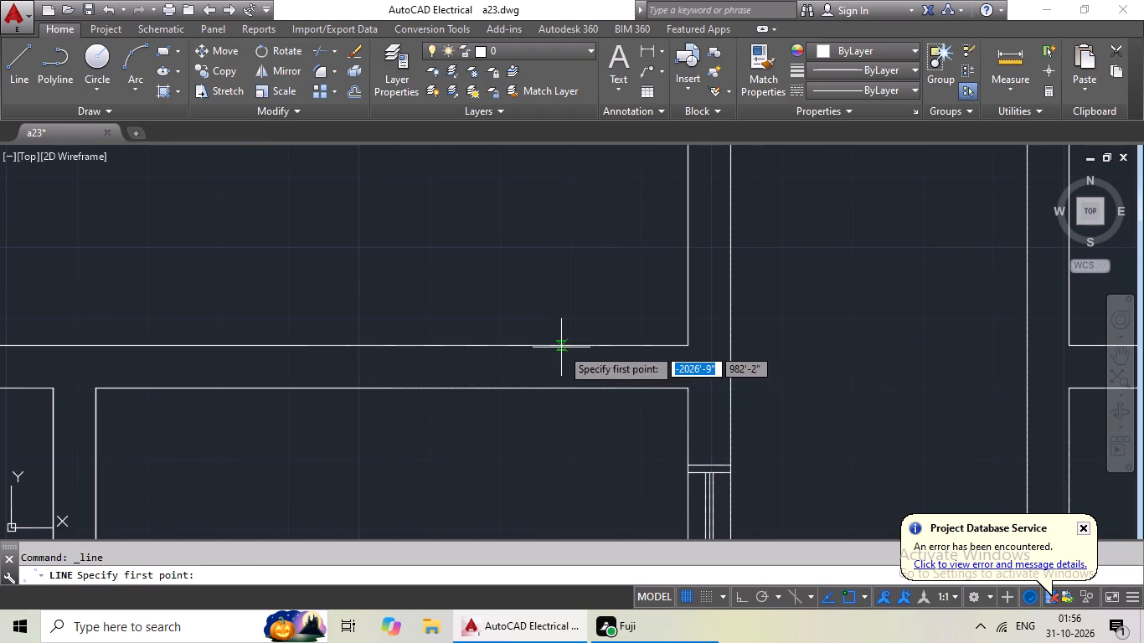
left_click(561, 347)
left_click(557, 390)
key("Escape")
key("Escape")
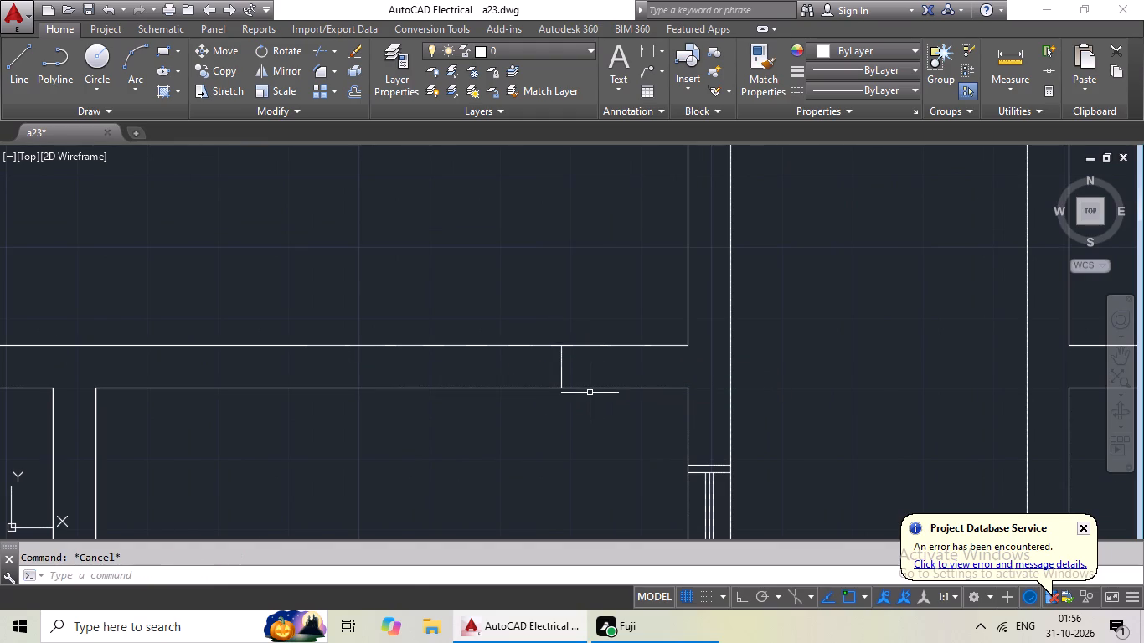
Offset the new jamb line 3' away from the passage wall to mark the other side of the door opening.
key("o")
key("Return")
type("3'")
key("Return")
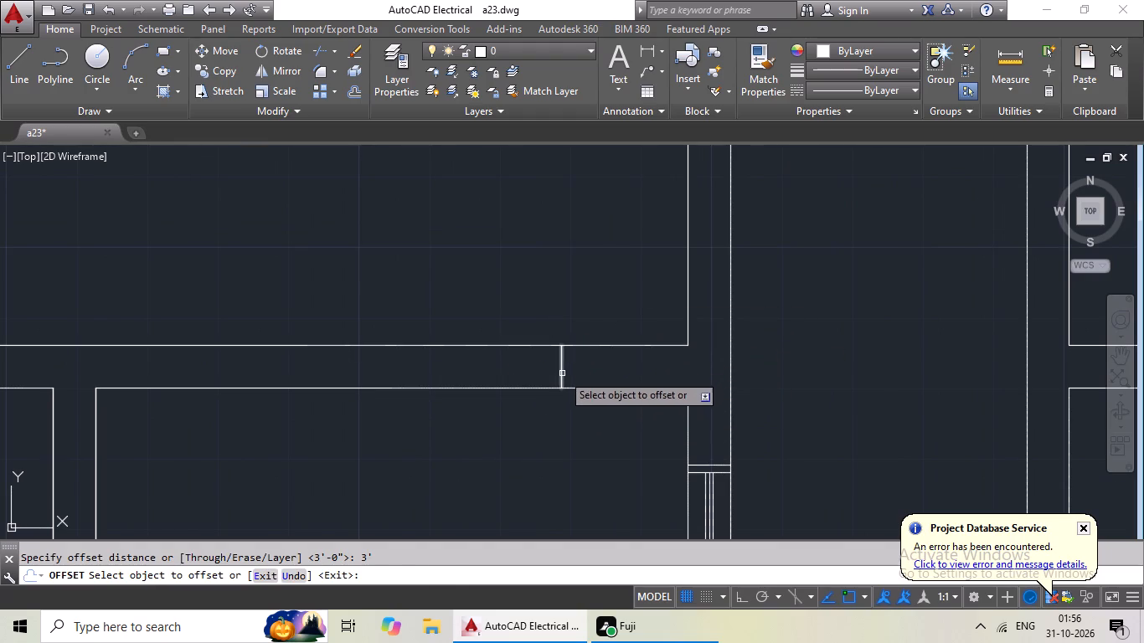
left_click_drag(562, 373, 553, 377)
left_click(438, 381)
Draw a door jamb line across the left unit's first-row toilet wall facing the hall, near the wall's upper corner.
left_click_drag(8, 66, 19, 80)
scroll(318, 421, "down", 2)
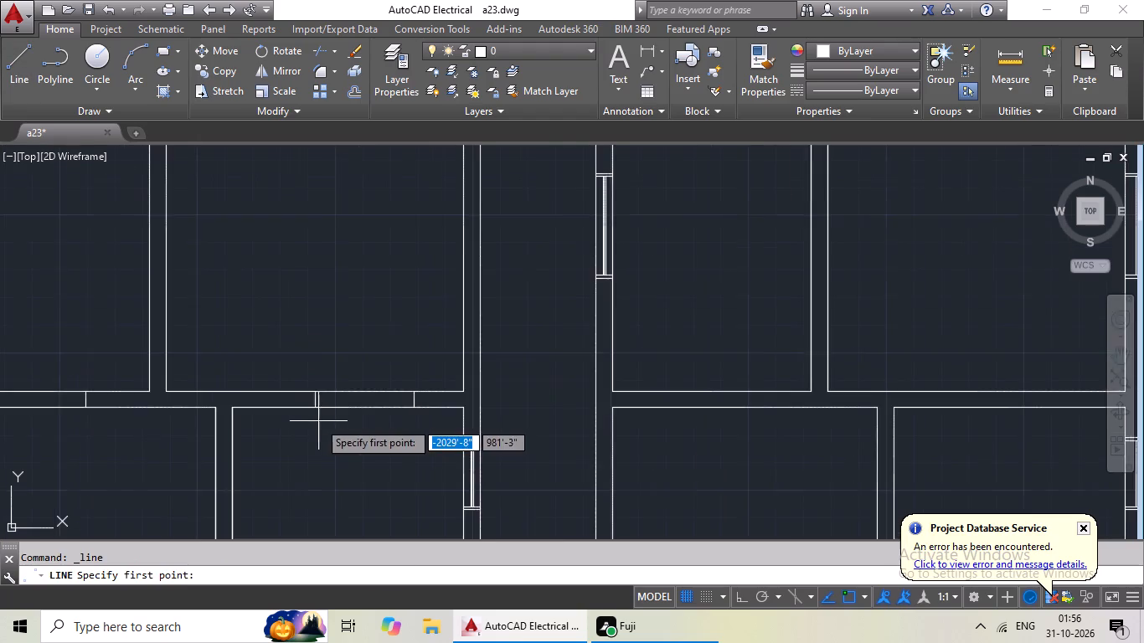
middle_click_drag(319, 418, 316, 326)
scroll(239, 338, "up", 2)
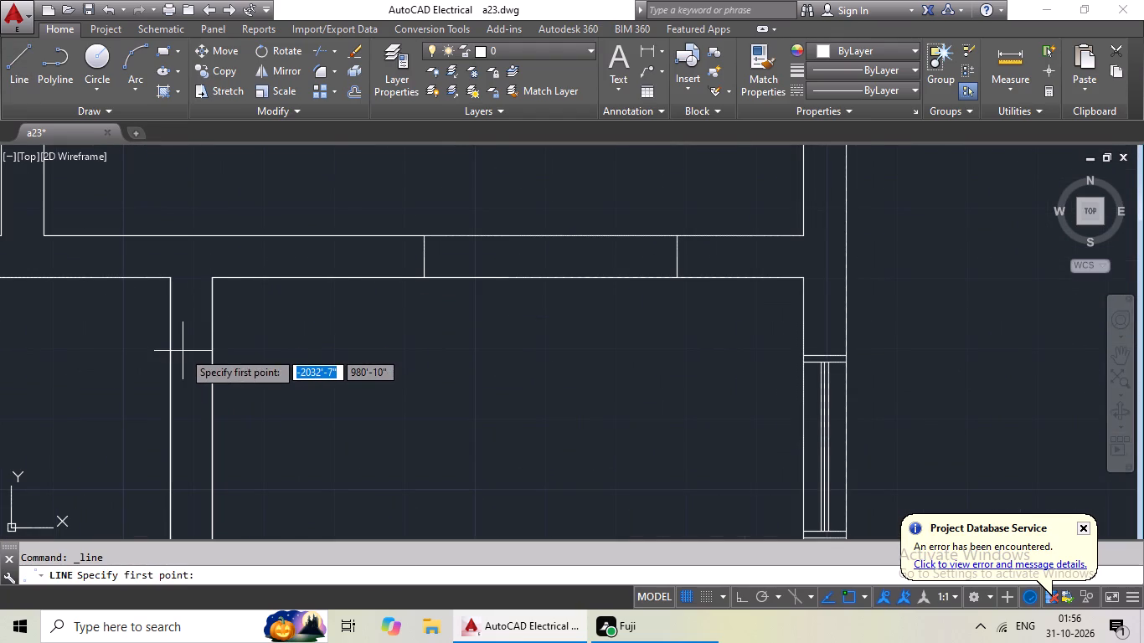
left_click(171, 352)
left_click(211, 348)
key("Escape")
key("Escape")
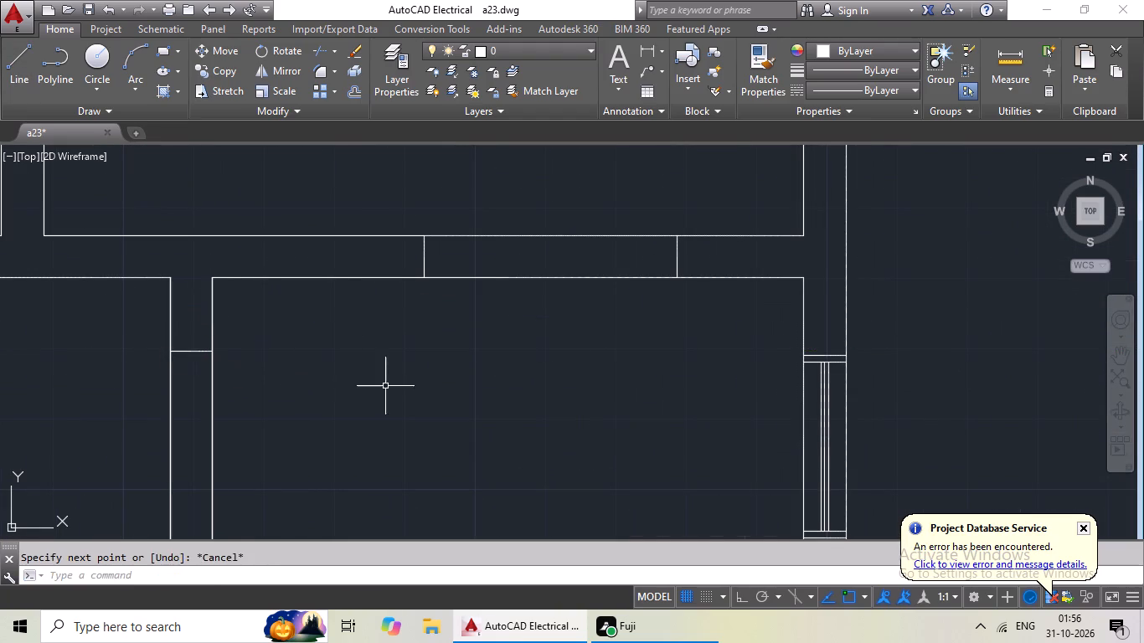
Offset the left unit's toilet jamb line 2' downward to mark the toilet door opening.
key("Escape")
key("o")
key("Return")
type("2'")
key("Return")
left_click(174, 351)
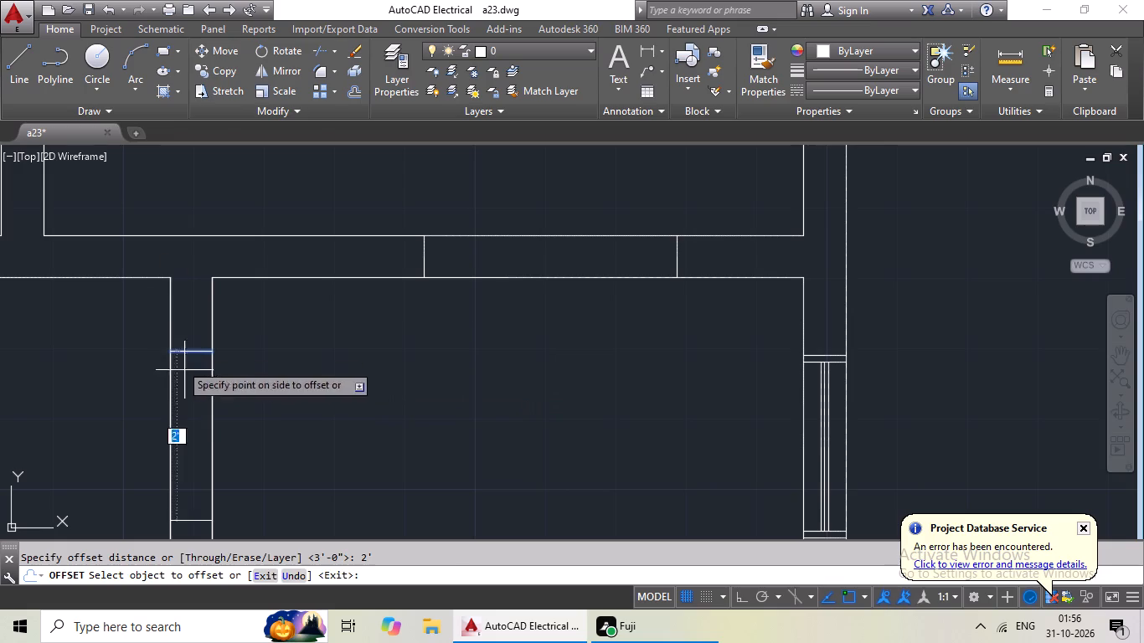
left_click(224, 457)
Draw a door jamb line across the wall between the right unit's first-row left room and hall, near the passage wall.
left_click(25, 68)
scroll(492, 401, "down", 3)
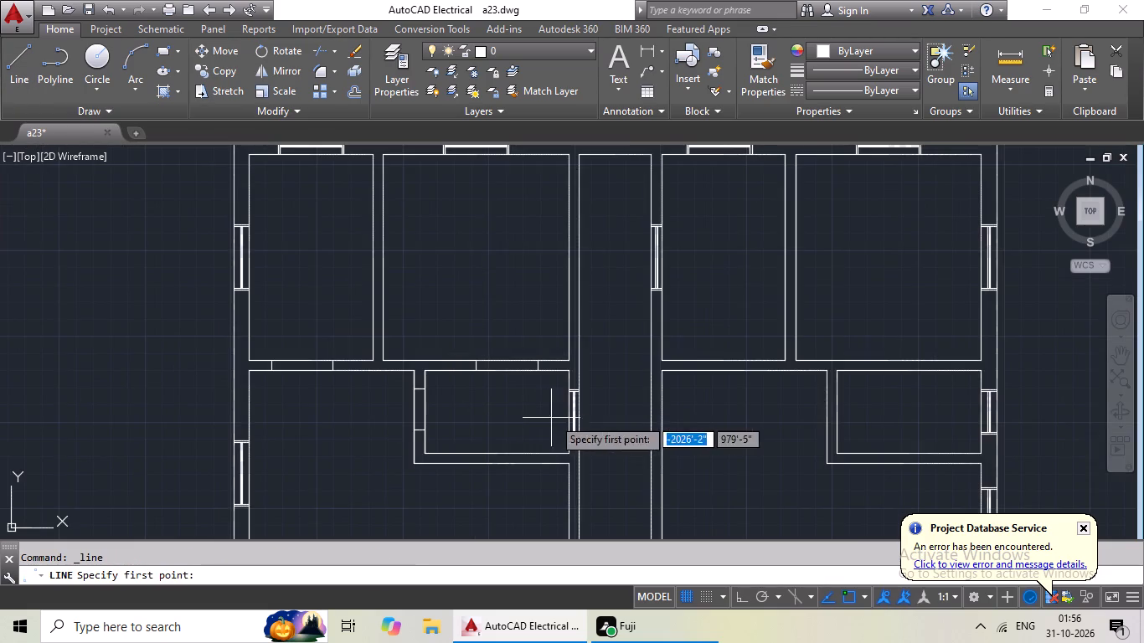
middle_click_drag(553, 418, 340, 420)
scroll(472, 373, "up", 3)
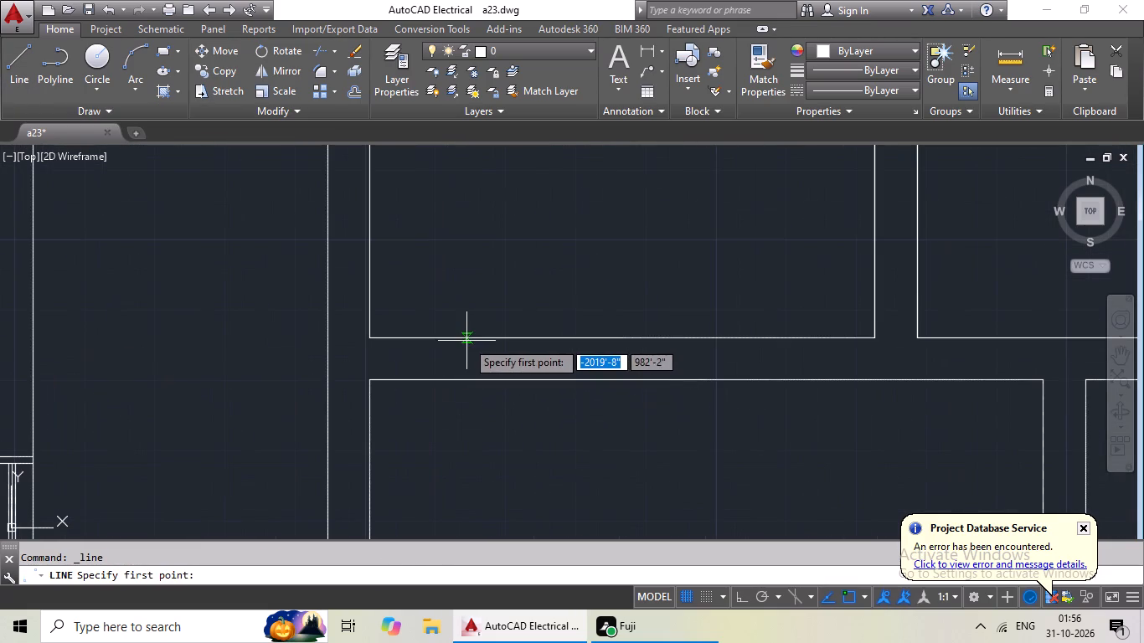
left_click(466, 341)
left_click(468, 378)
key("Escape")
key("Escape")
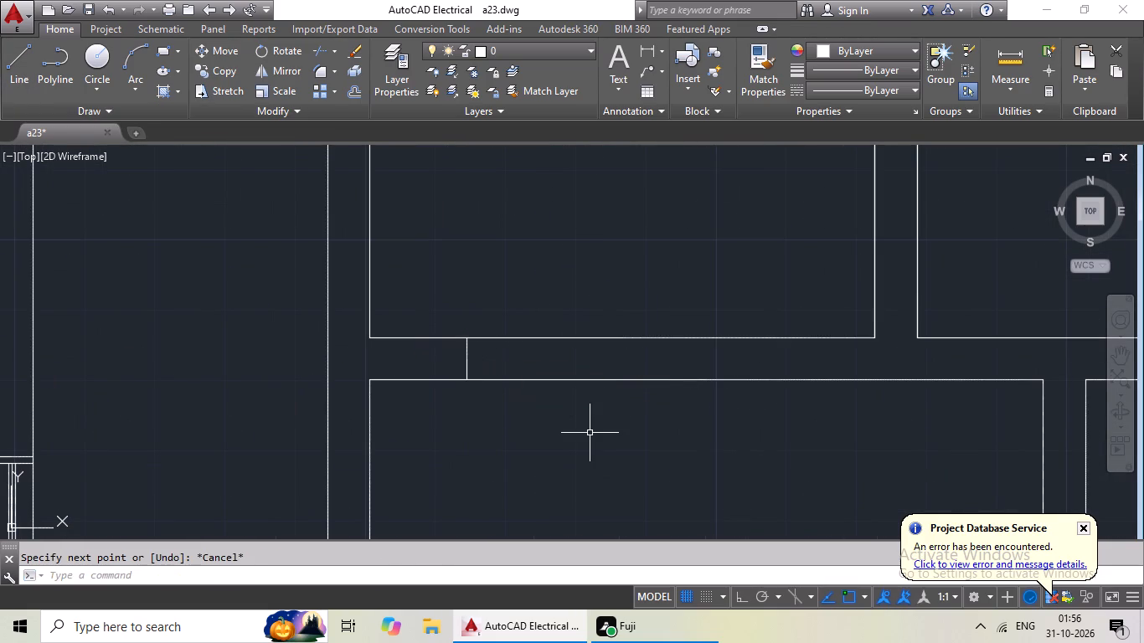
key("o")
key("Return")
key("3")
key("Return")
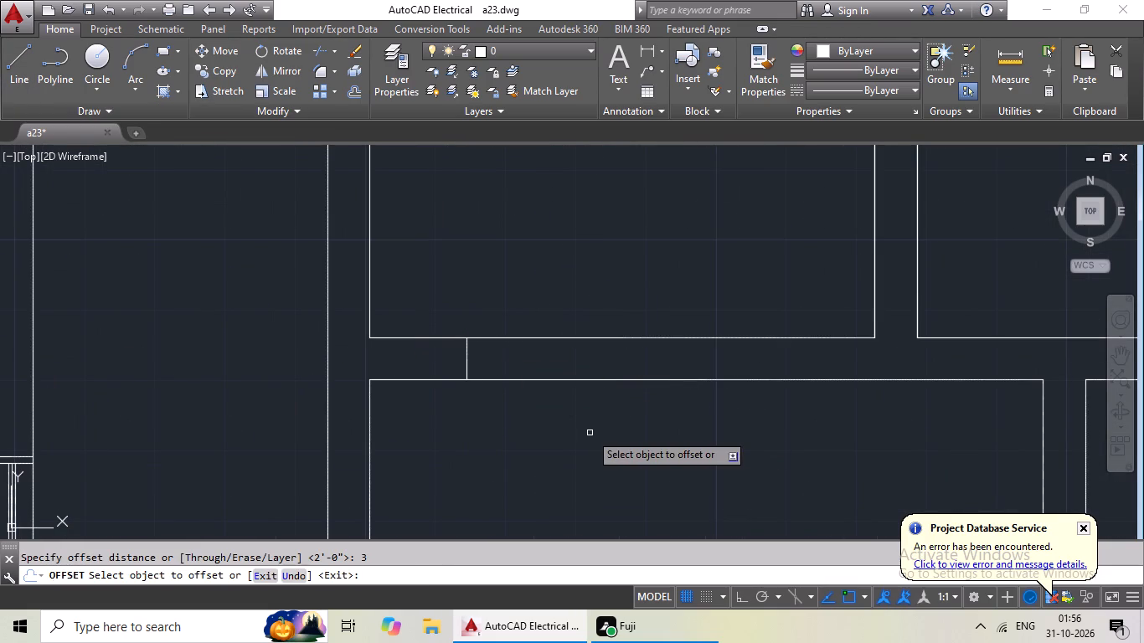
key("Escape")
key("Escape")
Offset the right unit's left room jamb line 3' toward the partition to mark the door opening.
key("o")
key("Return")
type("3'")
key("Return")
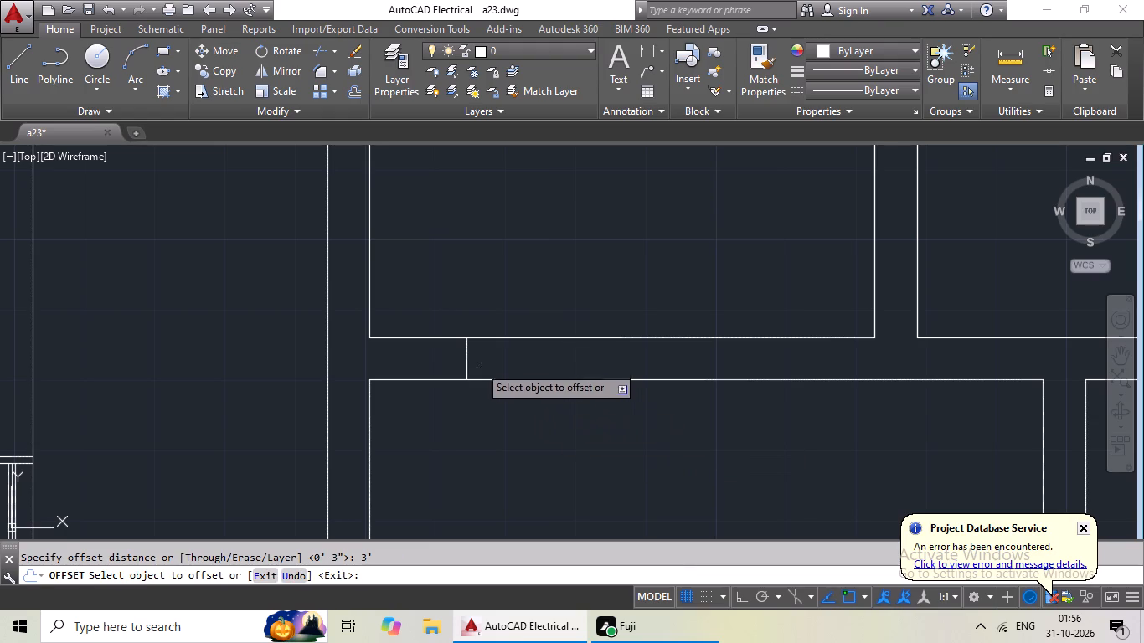
left_click_drag(467, 362, 590, 387)
left_click_drag(684, 395, 677, 392)
Draw a door jamb line across the wall between the right unit's first-row right room and toilet, near the outer wall.
left_click(37, 83)
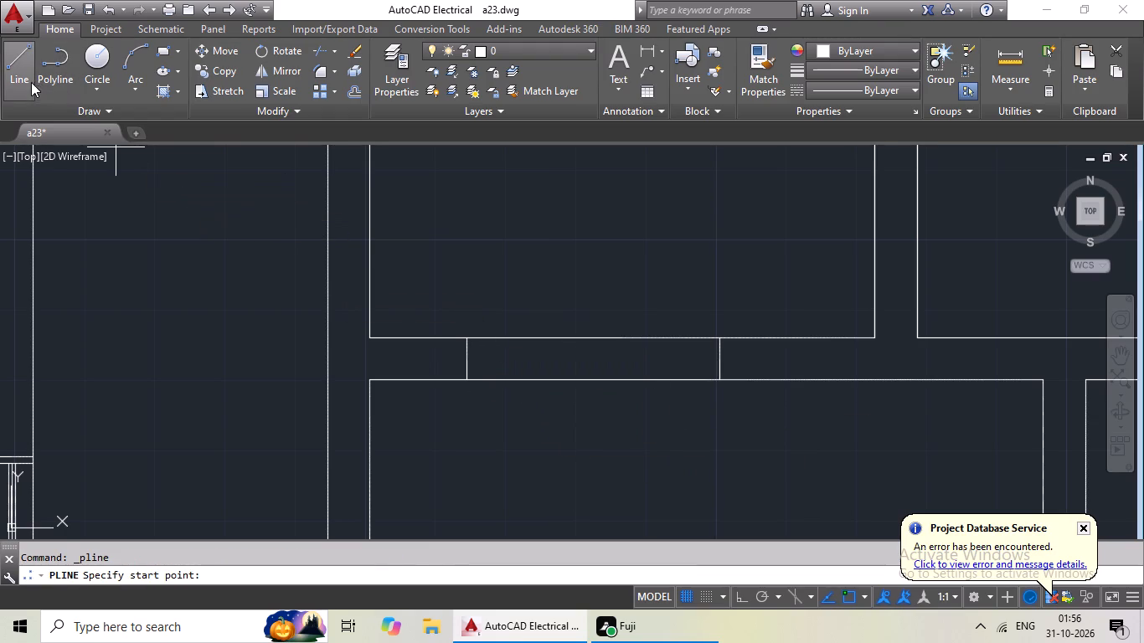
left_click(30, 81)
scroll(401, 285, "down", 1)
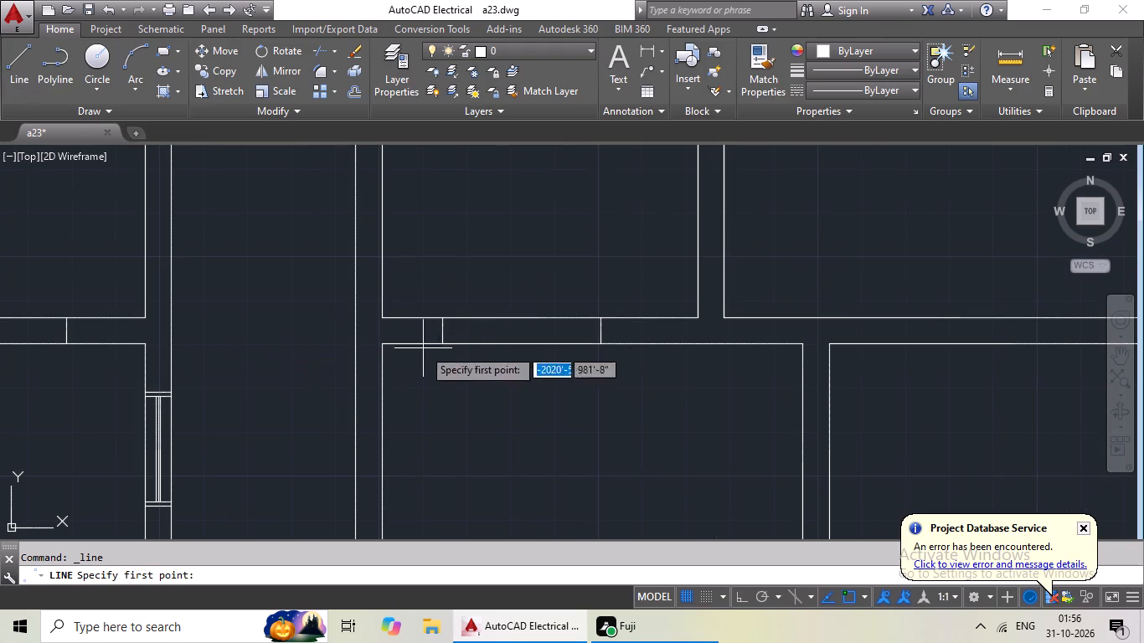
middle_click_drag(569, 373, 21, 388)
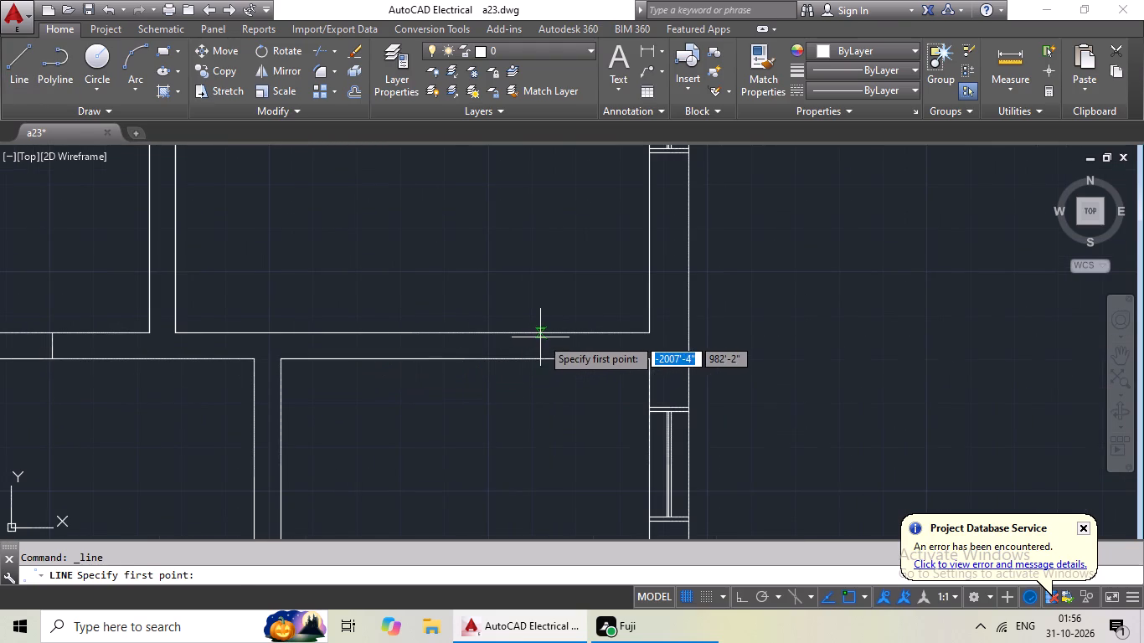
left_click_drag(544, 332, 544, 342)
left_click(539, 359)
key("Escape")
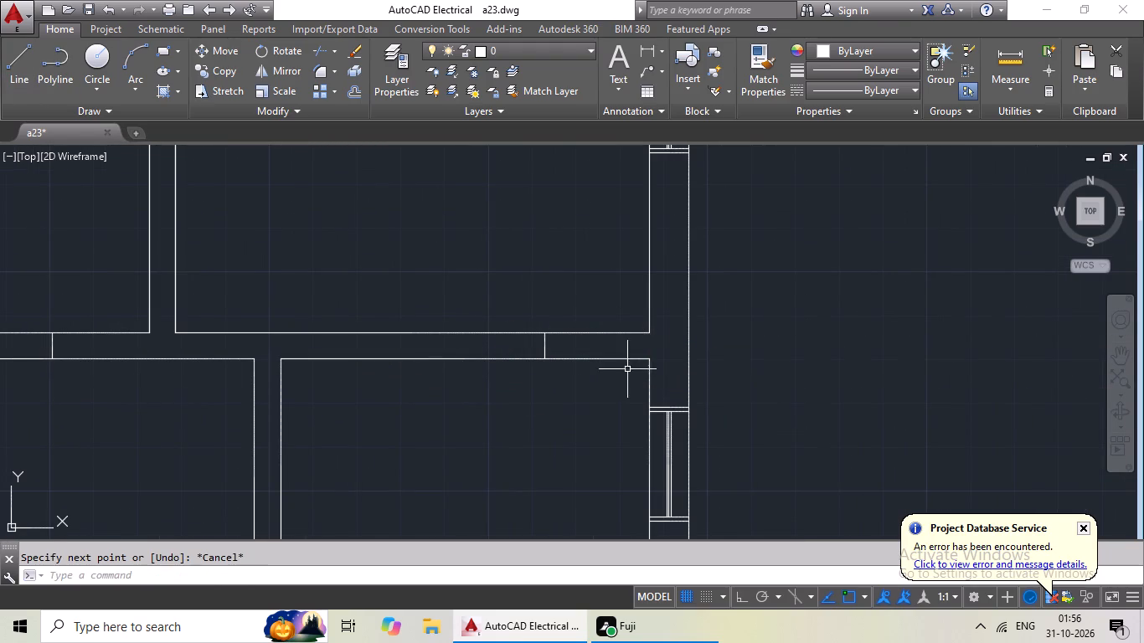
Offset the new jamb line 3' away from the outer wall to mark the right room's door opening.
key("o")
key("Return")
type("3'")
key("Return")
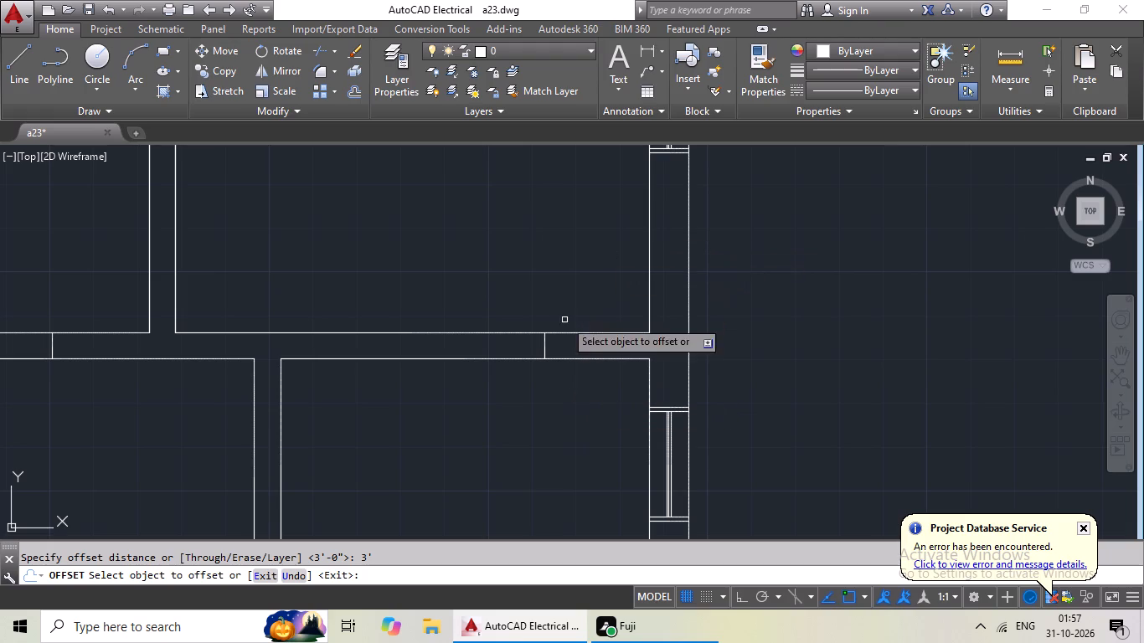
left_click_drag(546, 343, 530, 347)
left_click(461, 356)
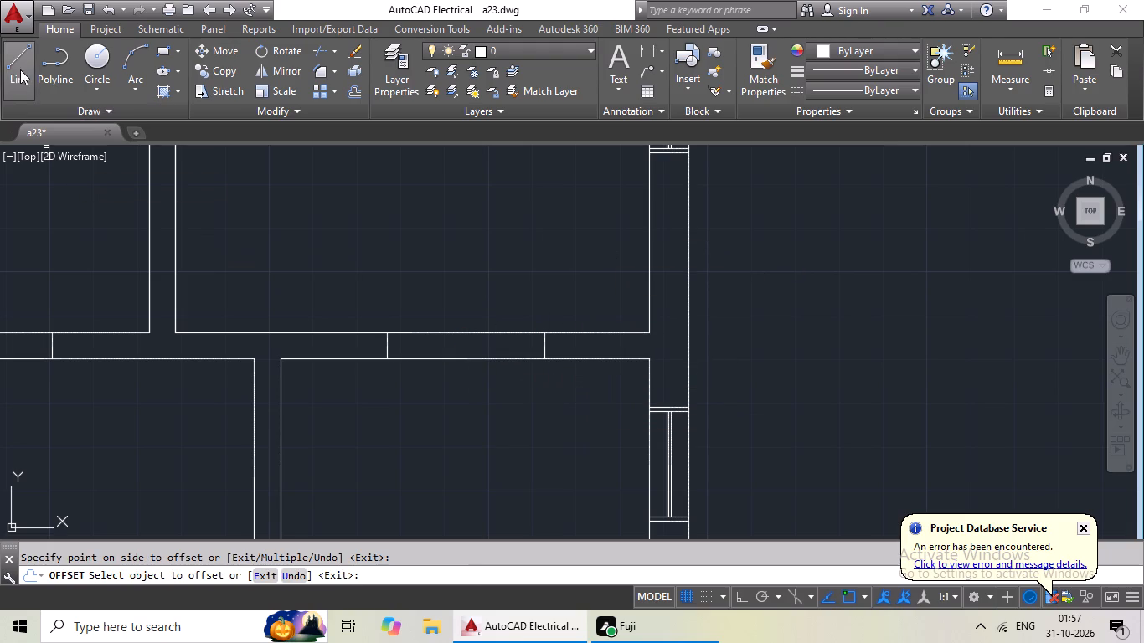
Draw a door jamb line across the right unit's first-row toilet wall facing the hall, near the wall's upper corner.
left_click(20, 69)
scroll(308, 370, "down", 2)
middle_click_drag(342, 391, 361, 325)
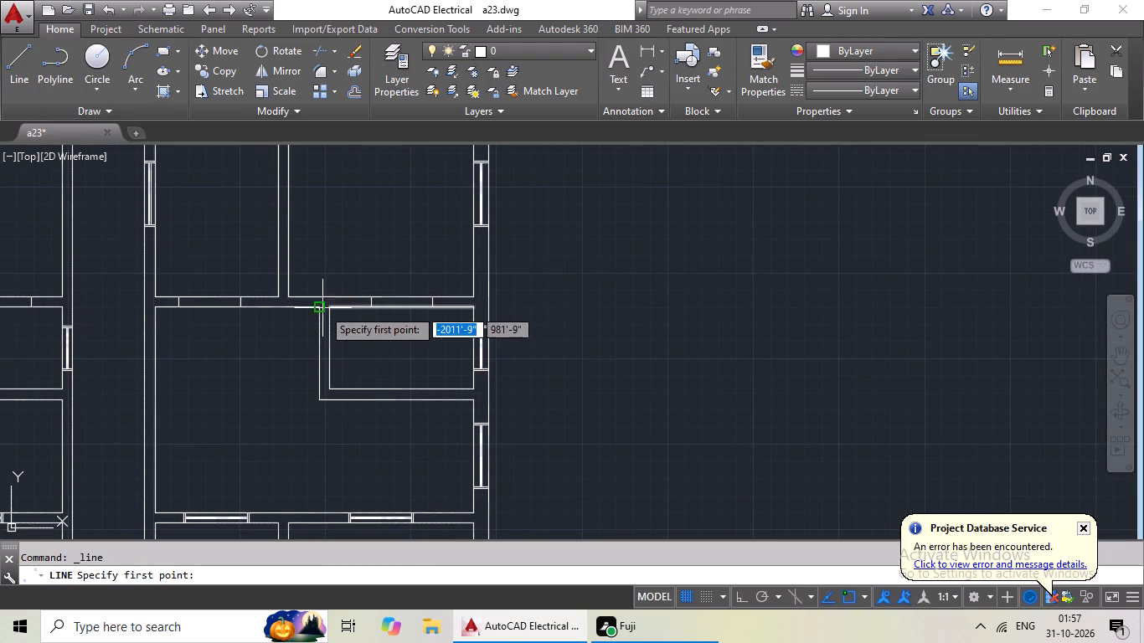
scroll(318, 316, "up", 3)
left_click(319, 323)
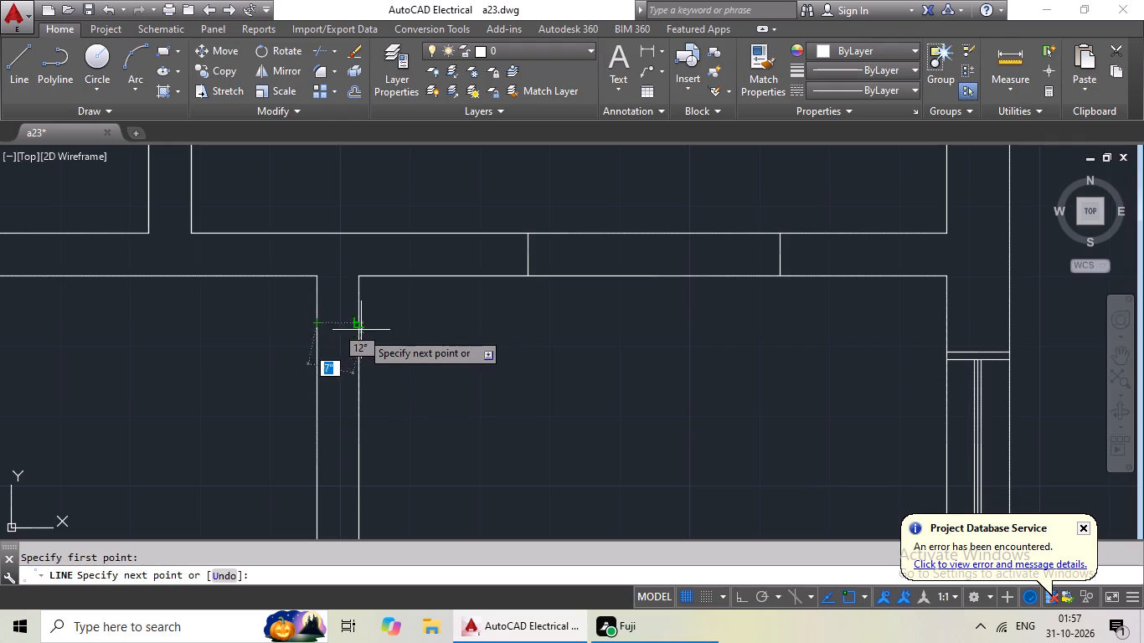
left_click(363, 322)
key("Escape")
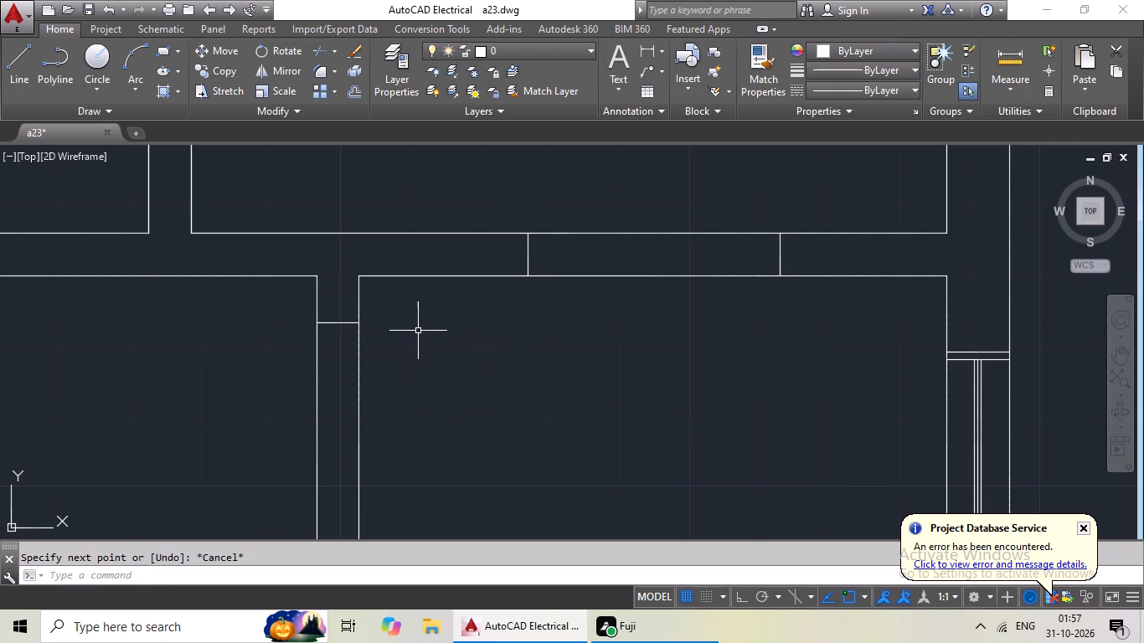
Offset the right unit's toilet jamb line 2' downward to mark the toilet door opening.
key("o")
key("Return")
type("2'")
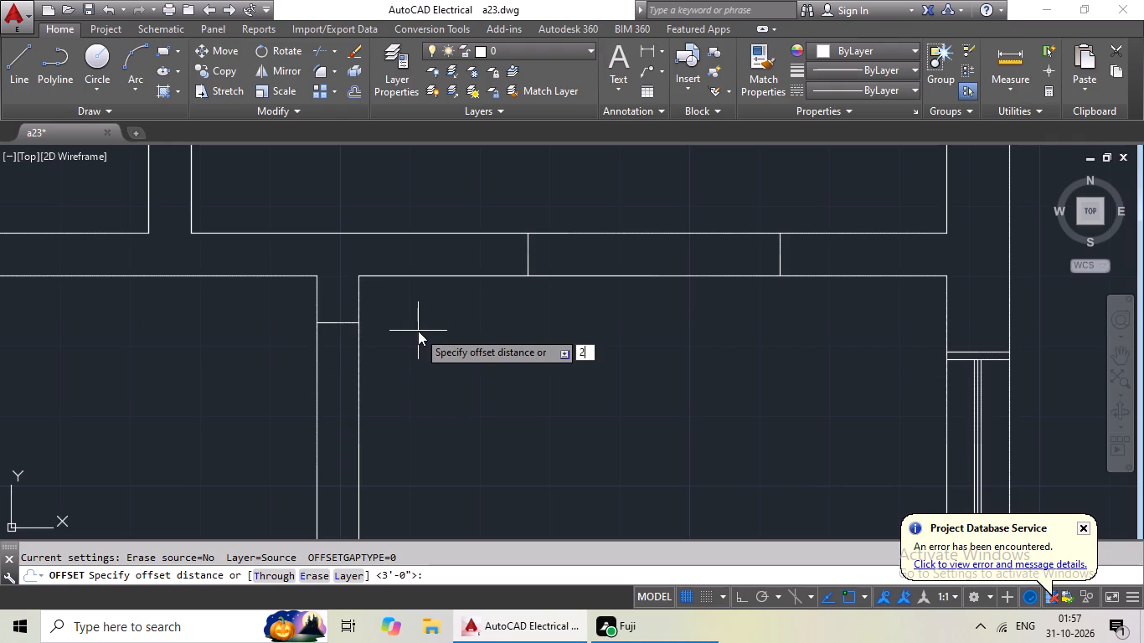
key("Return")
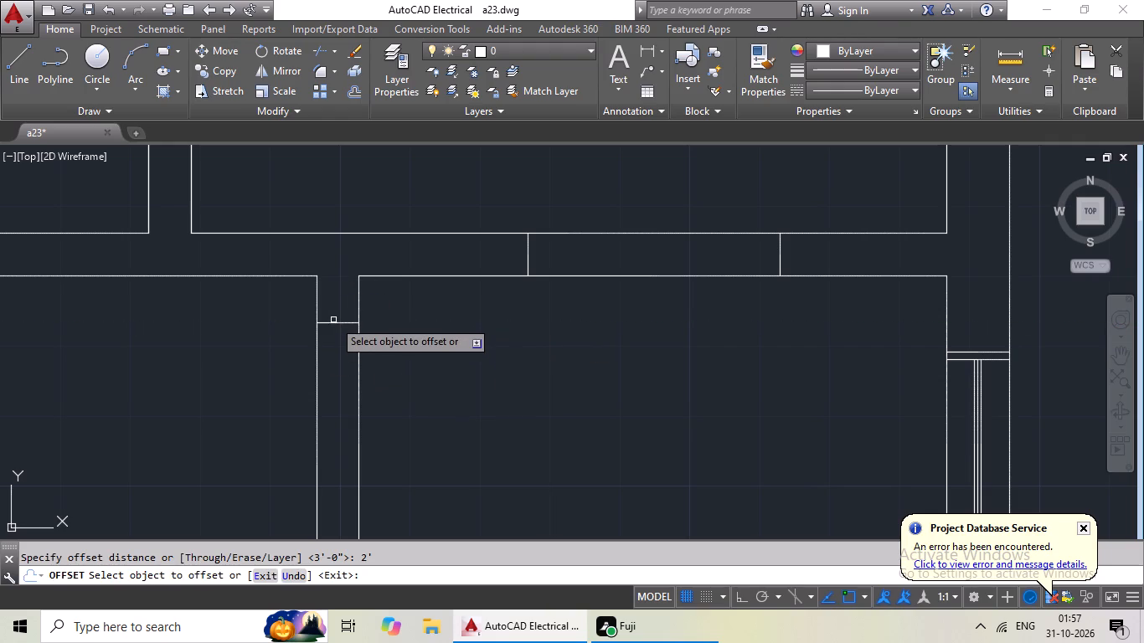
left_click(332, 326)
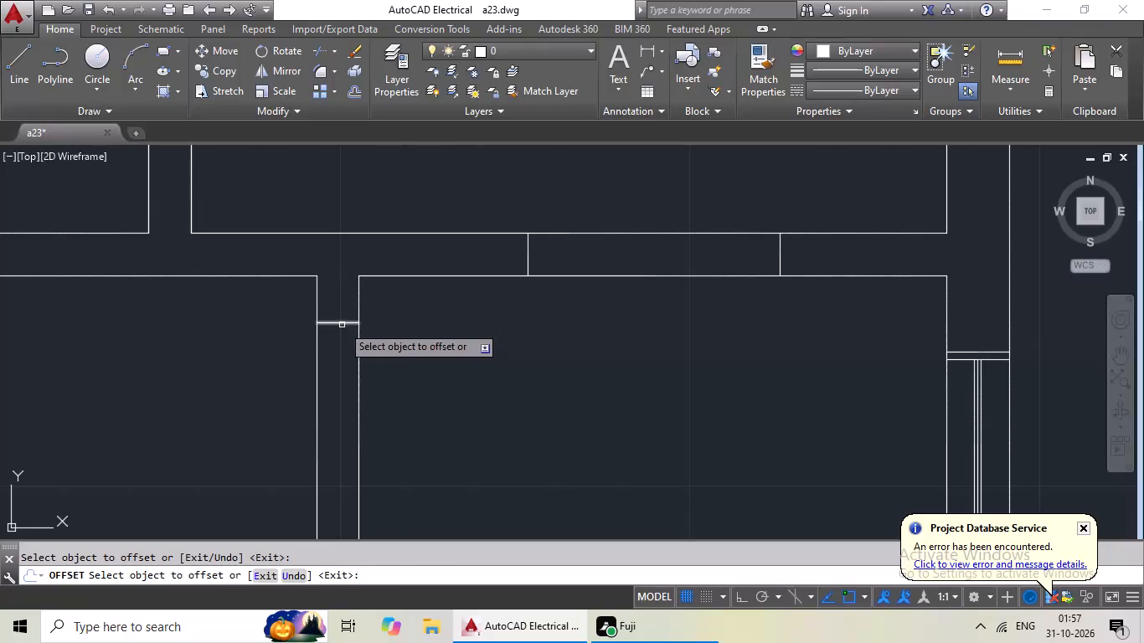
left_click_drag(342, 325, 342, 368)
left_click(346, 425)
Draw a main door jamb line across the left unit's first-row hall wall beside the passage, near the hall's lower corner.
scroll(372, 399, "down", 3)
middle_click_drag(420, 388, 454, 310)
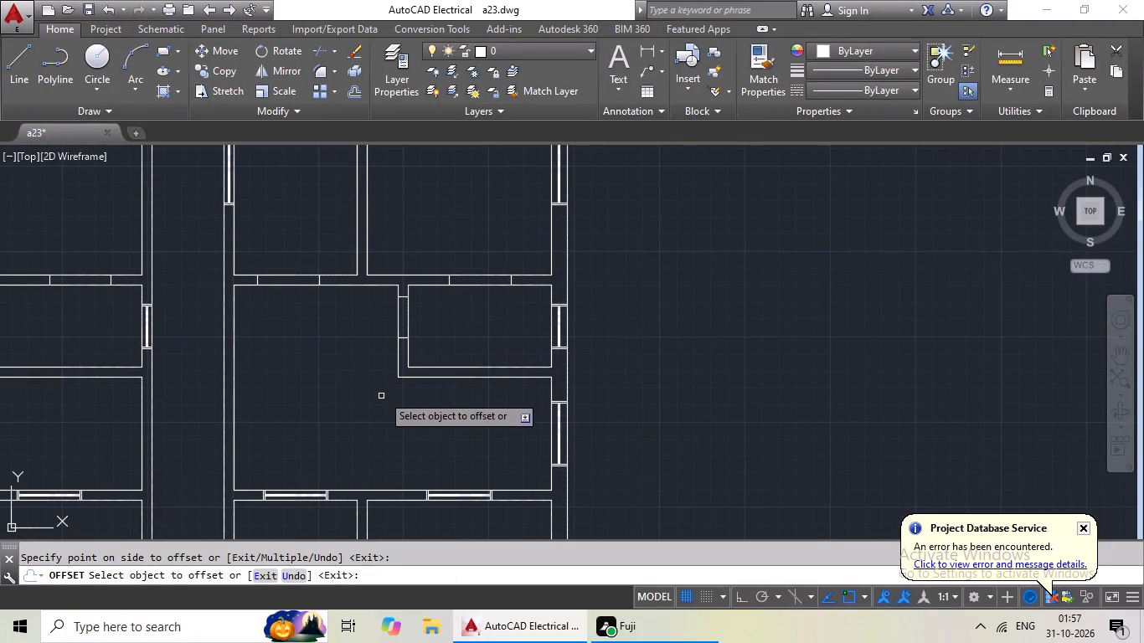
middle_click(289, 391)
middle_click_drag(288, 391, 333, 388)
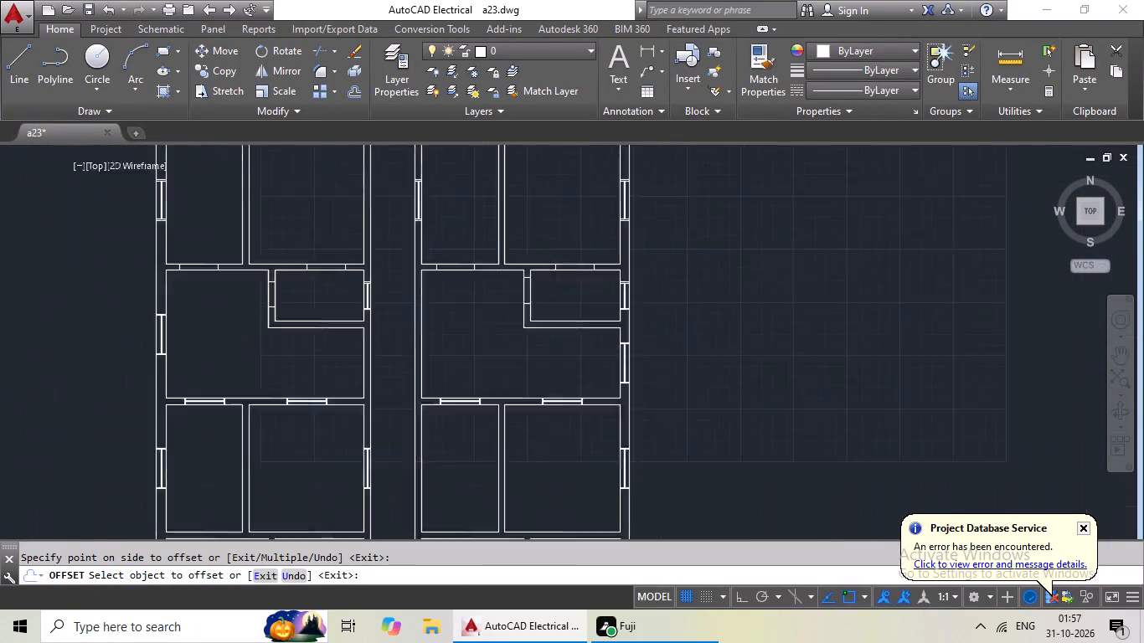
middle_click_drag(814, 221, 647, 270)
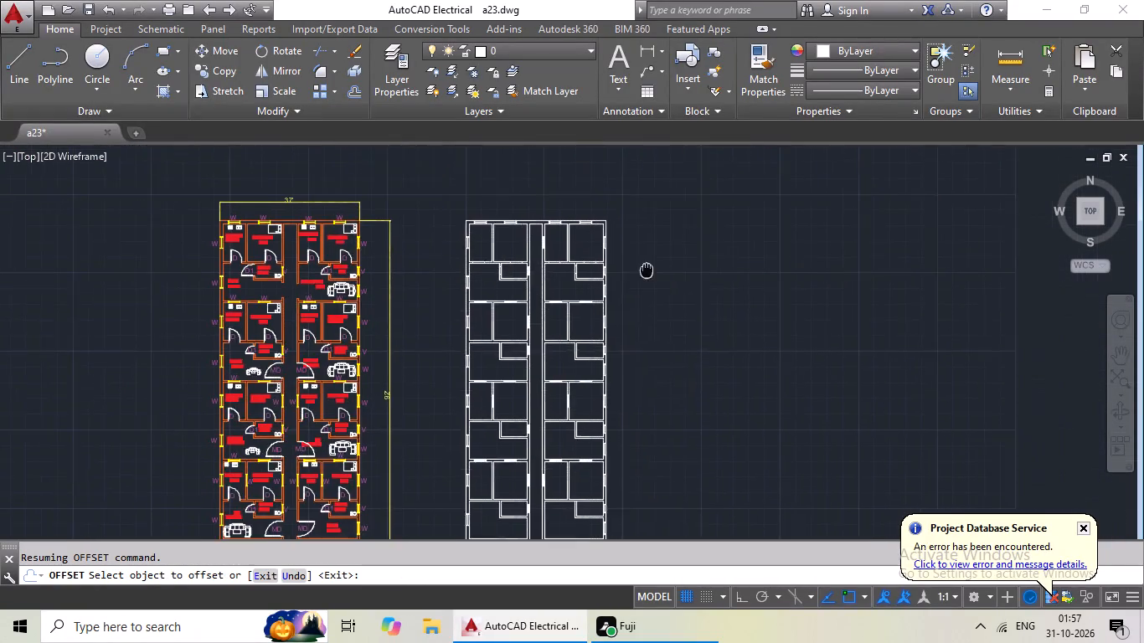
scroll(514, 294, "up", 4)
middle_click_drag(514, 282, 332, 356)
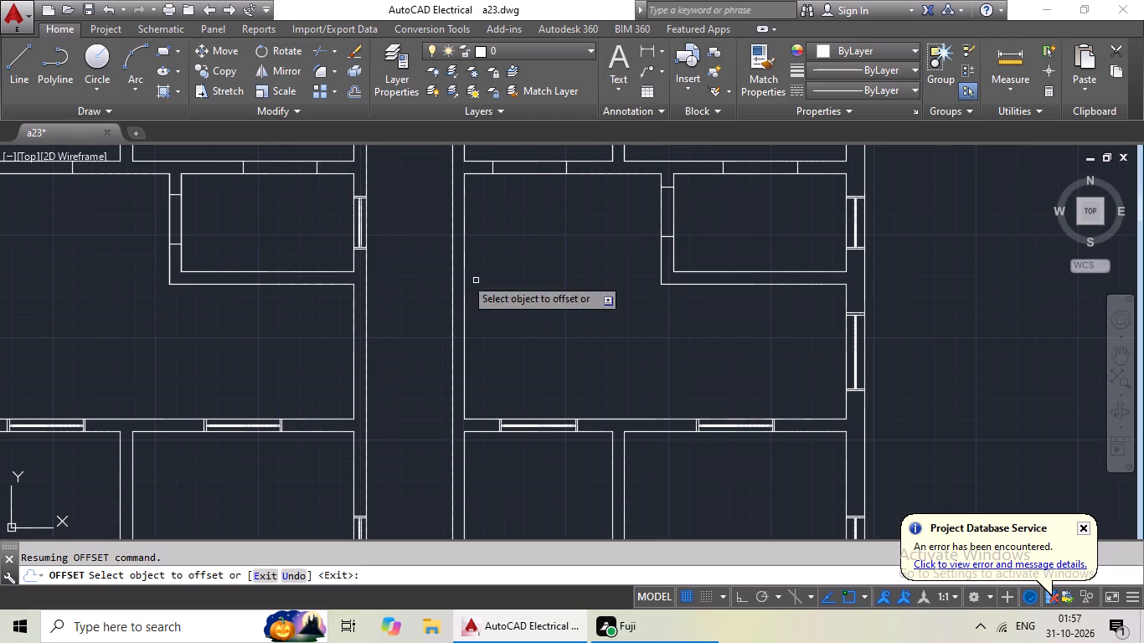
left_click(8, 59)
scroll(331, 321, "up", 2)
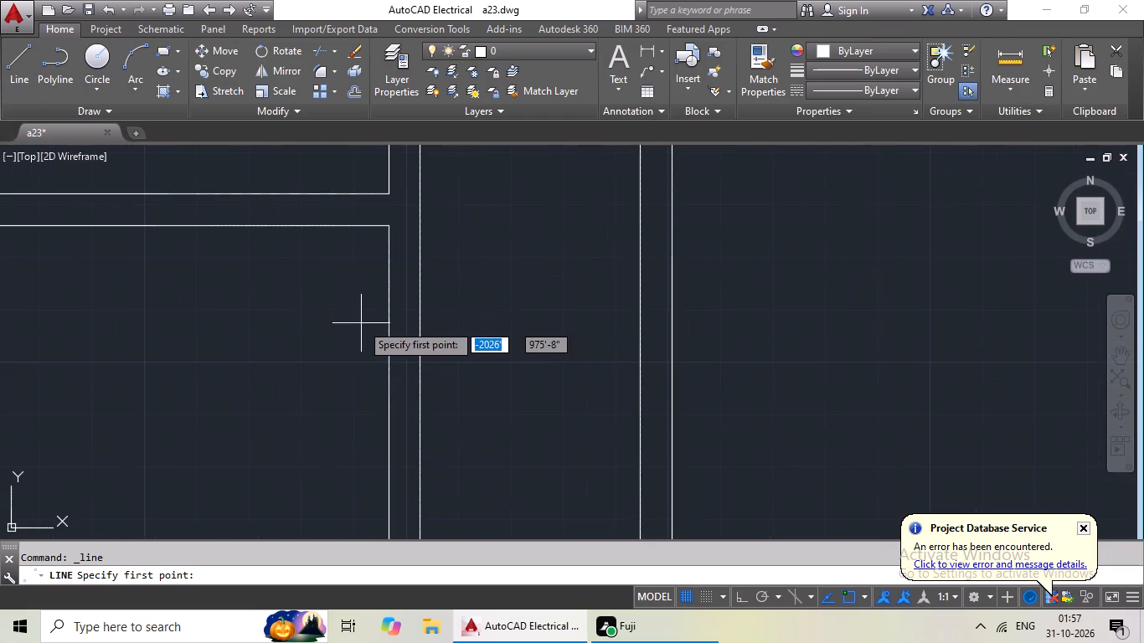
scroll(379, 327, "down", 1)
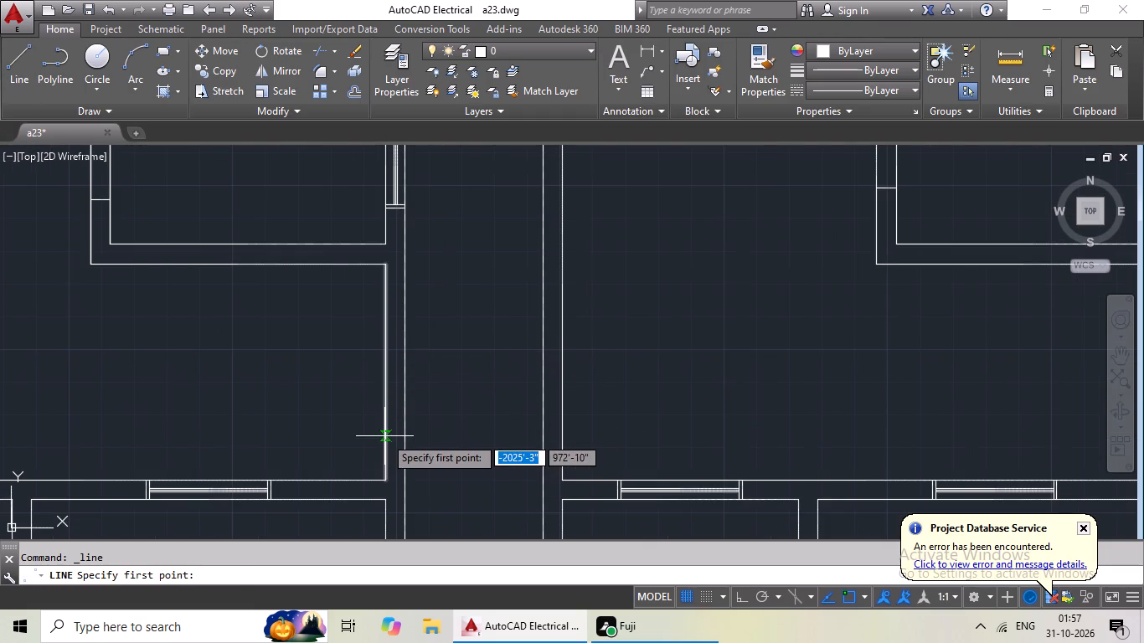
left_click(384, 435)
scroll(410, 435, "up", 3)
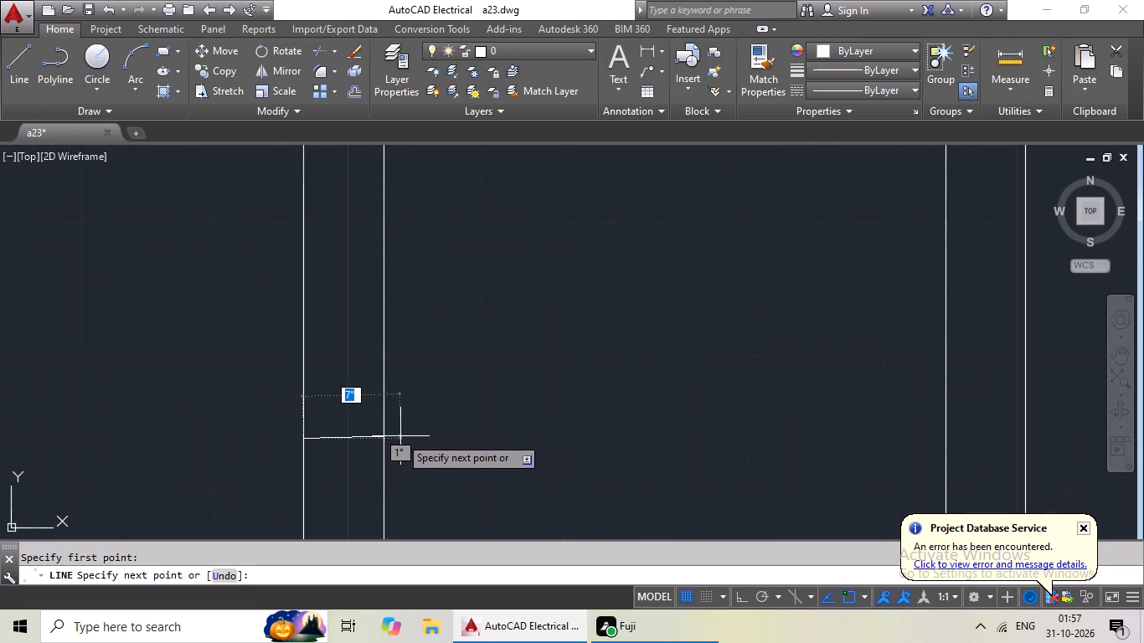
left_click_drag(383, 436, 390, 435)
key("Escape")
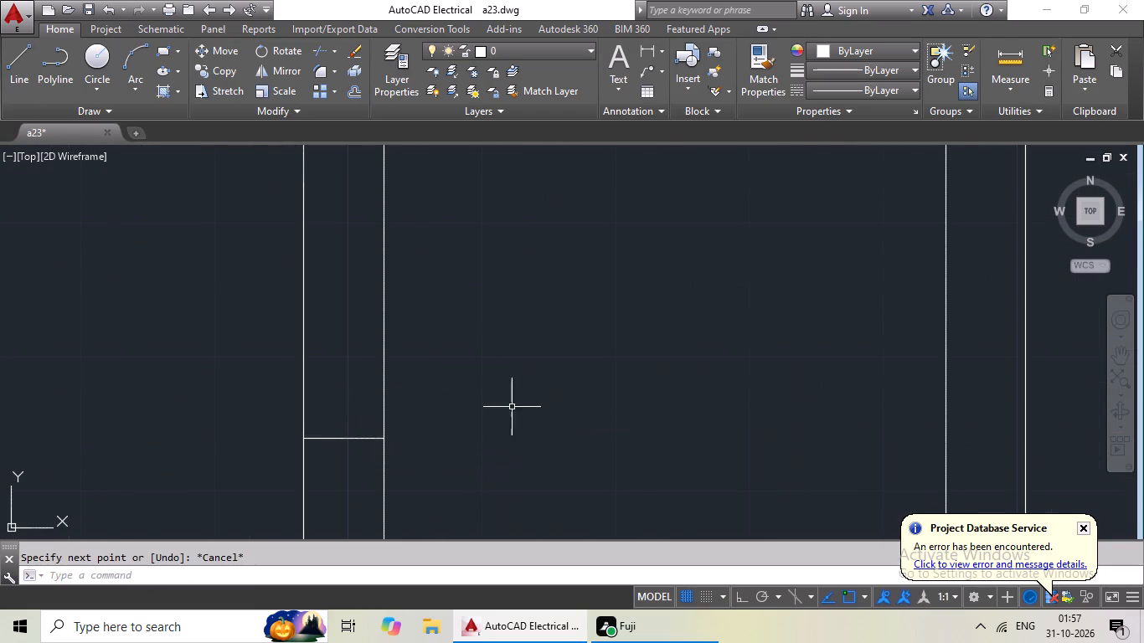
Turn on Ortho mode.
left_click(744, 595)
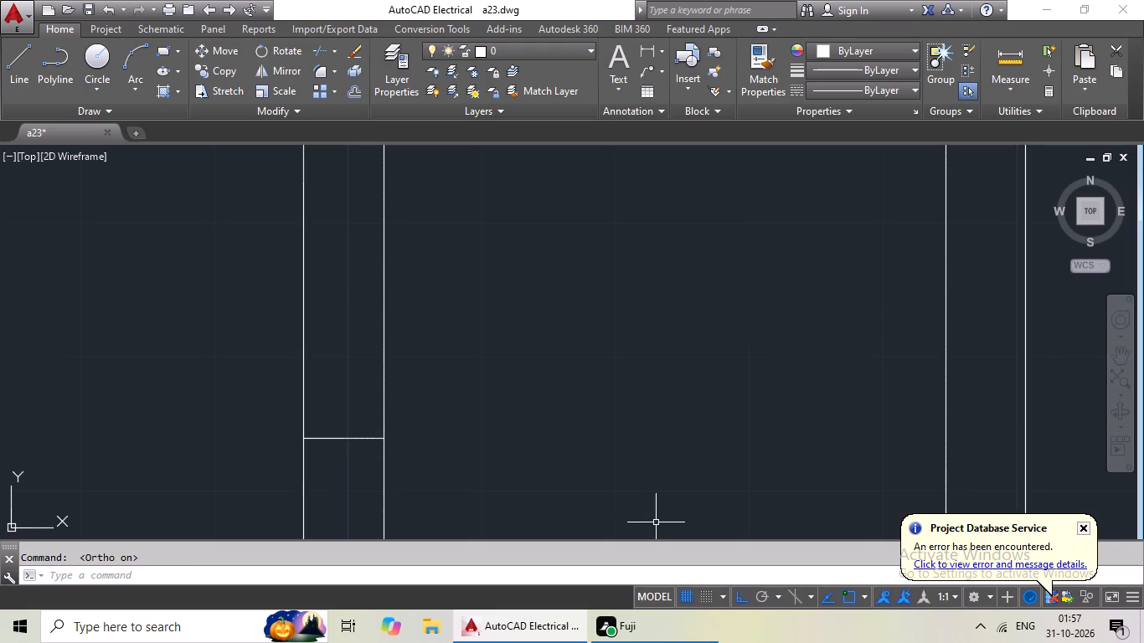
Draw a main door jamb line across the right unit's first-row hall wall beside the passage, level with the left unit's jamb.
left_click(24, 83)
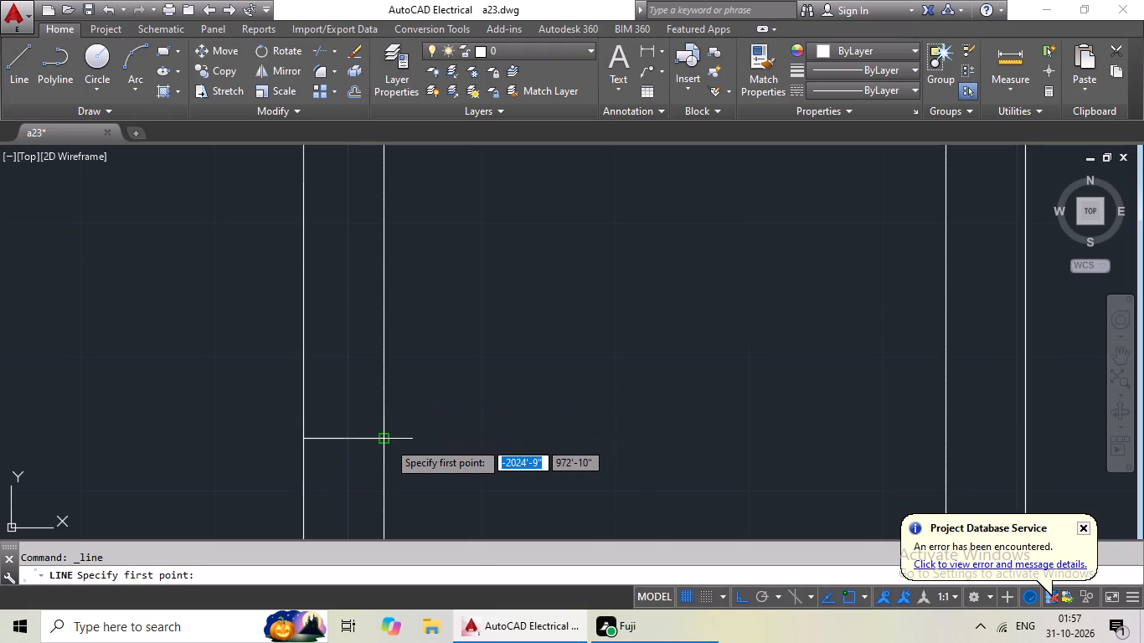
left_click(950, 438)
middle_click_drag(992, 436, 714, 442)
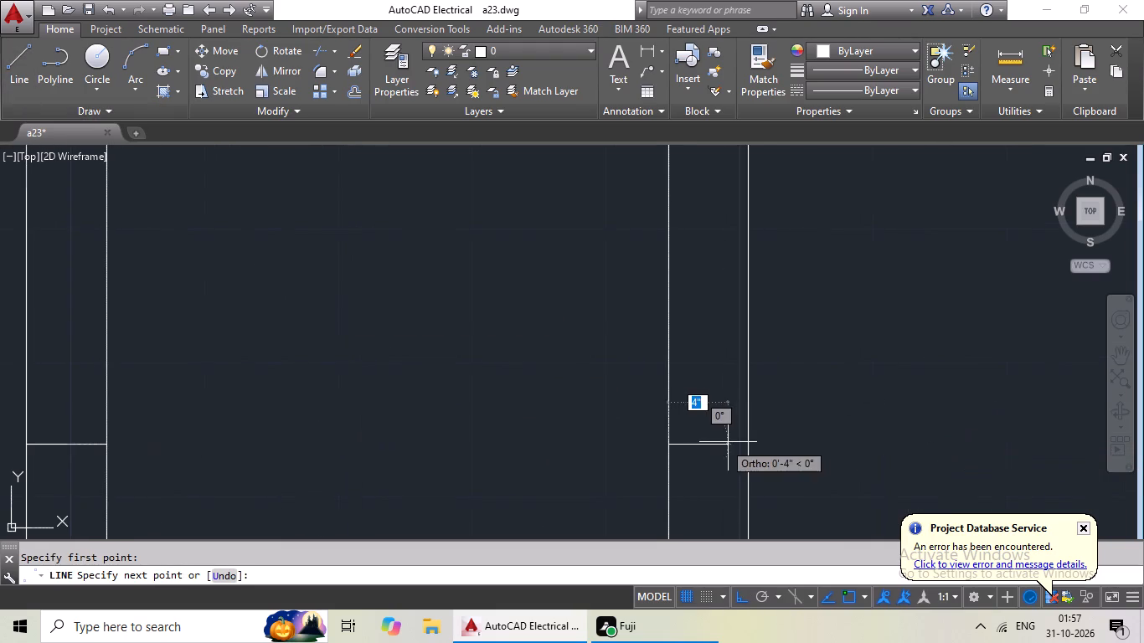
left_click(748, 445)
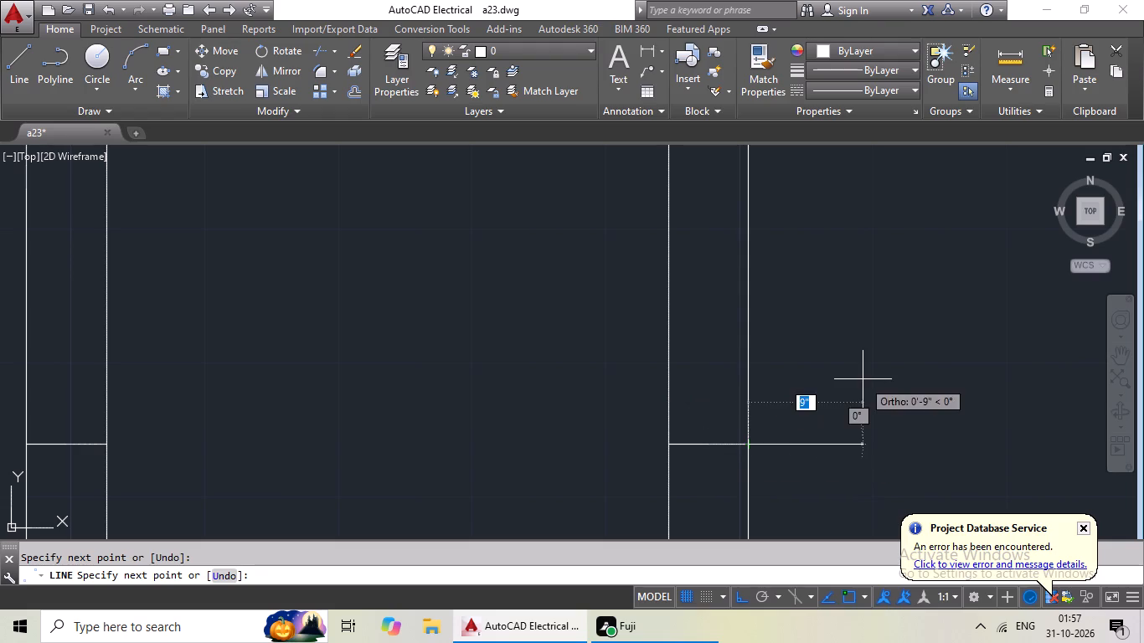
key("Escape")
Offset both units' first-row main door jamb lines 4' upward to mark the main door openings.
key("o")
key("Return")
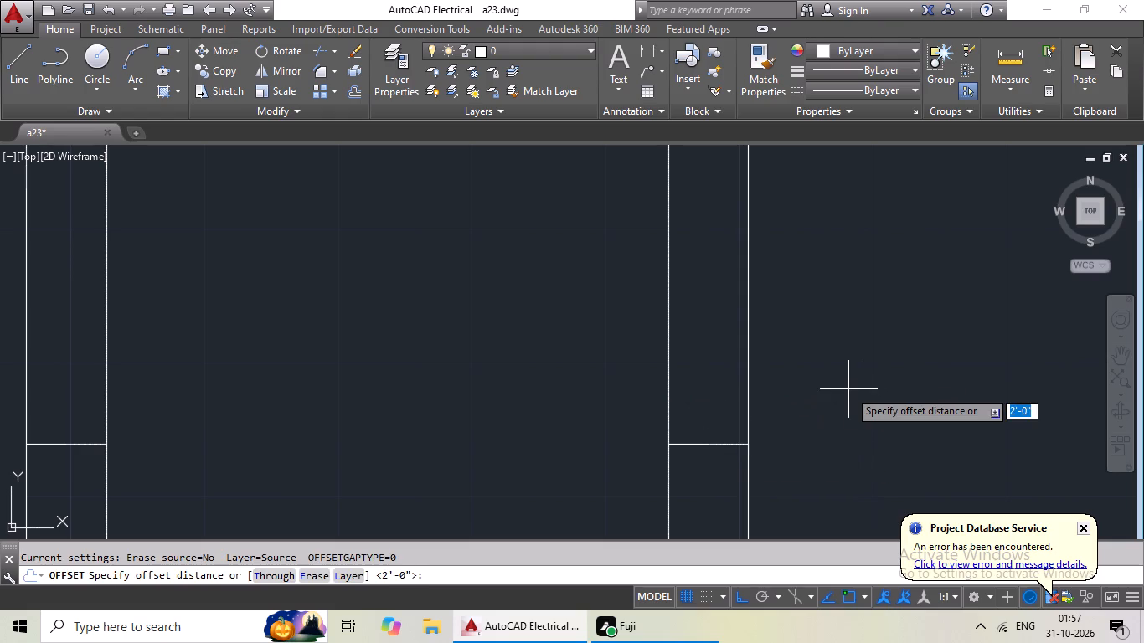
type("4'")
key("Return")
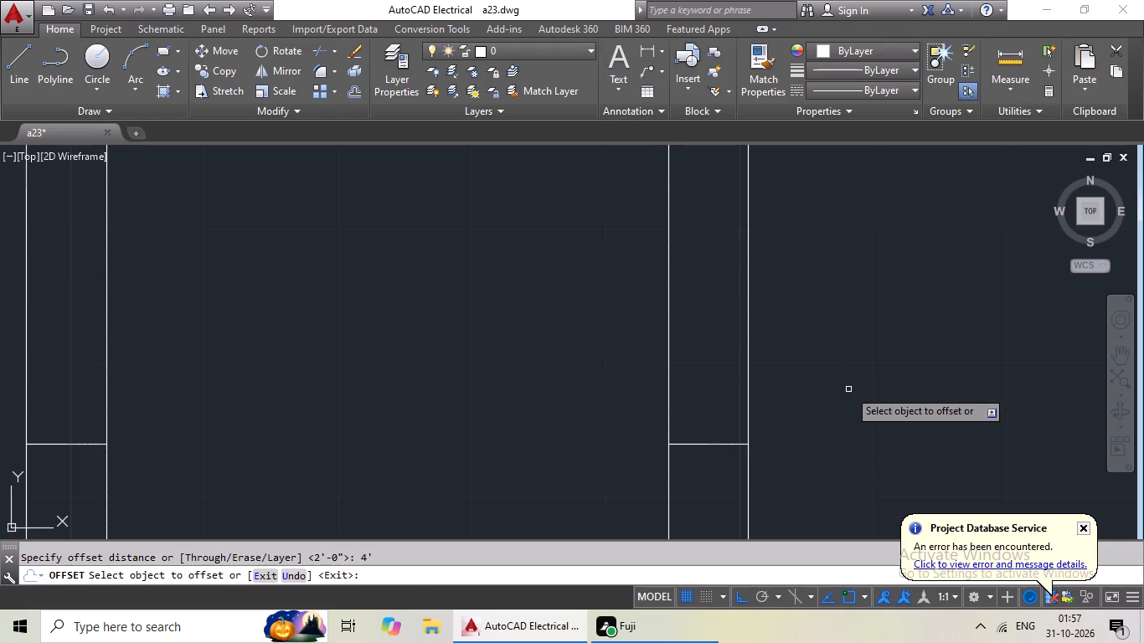
left_click(714, 443)
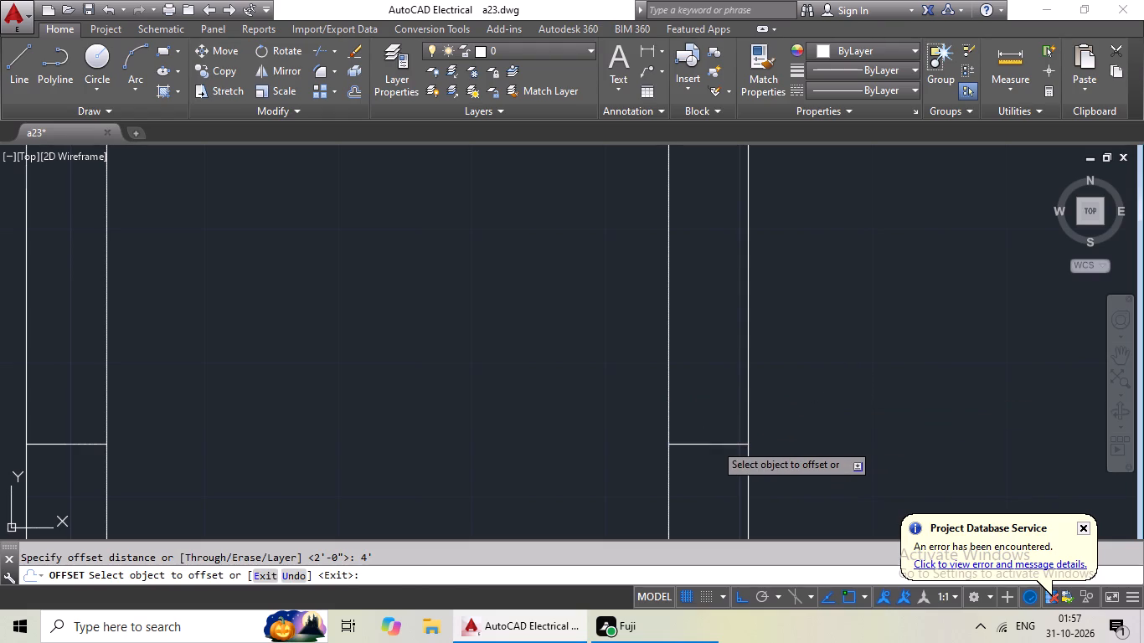
left_click(718, 378)
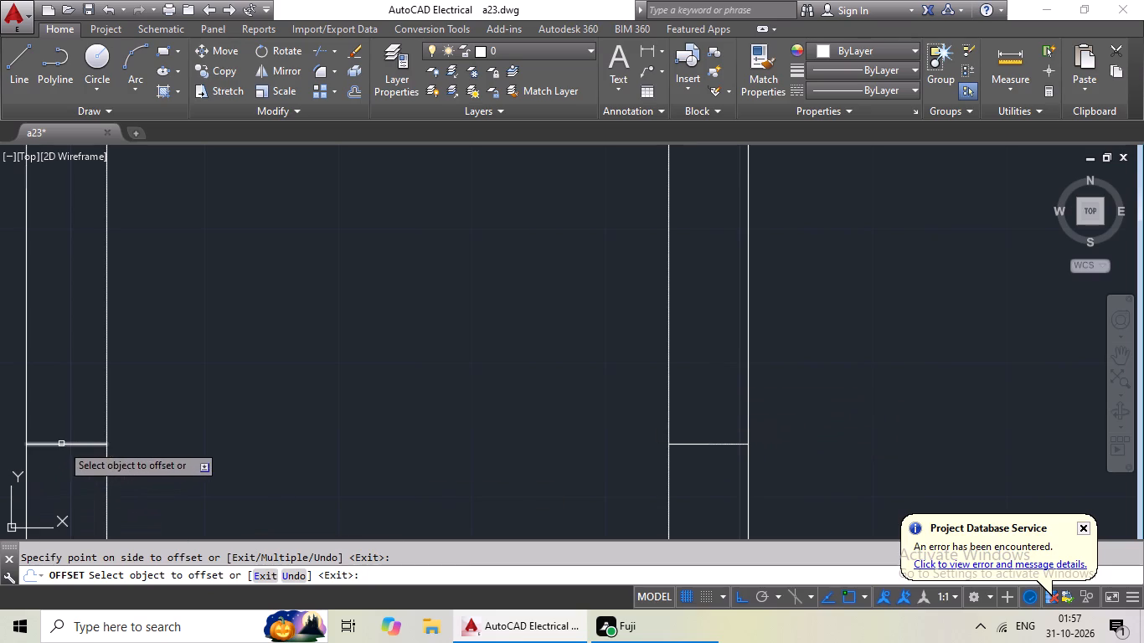
left_click(61, 444)
left_click(83, 411)
scroll(214, 432, "down", 4)
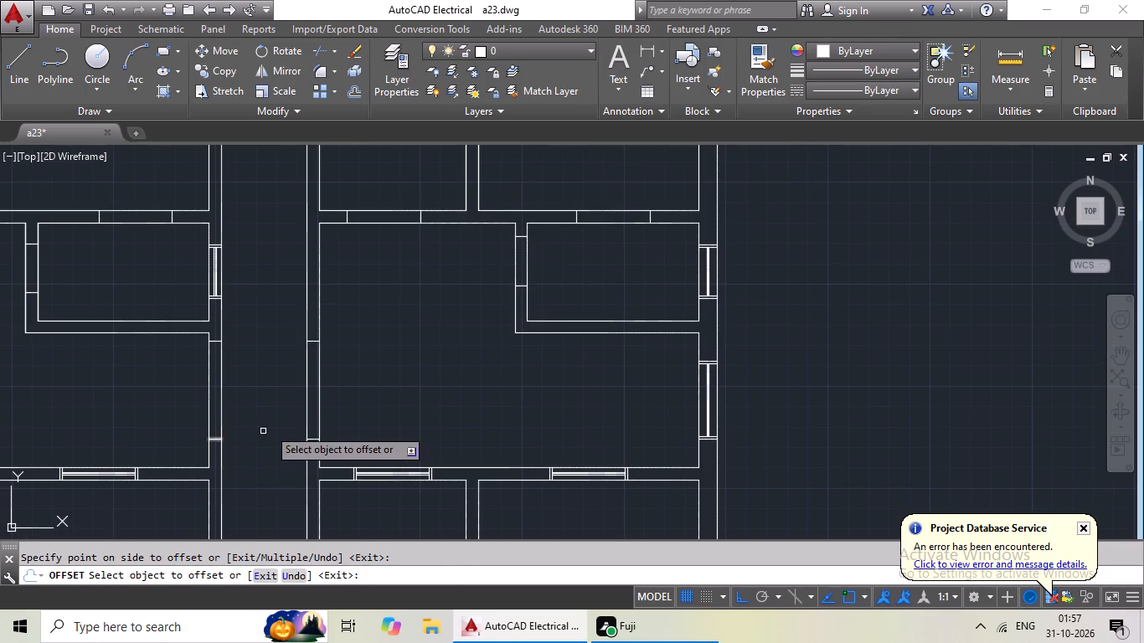
scroll(182, 316, "up", 2)
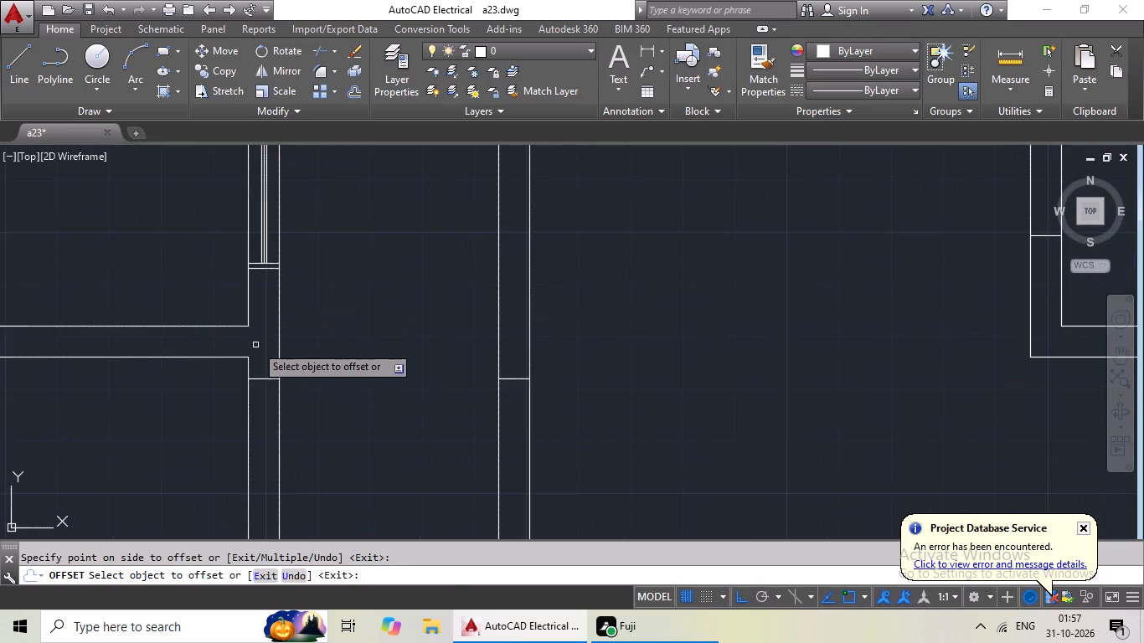
scroll(315, 346, "down", 3)
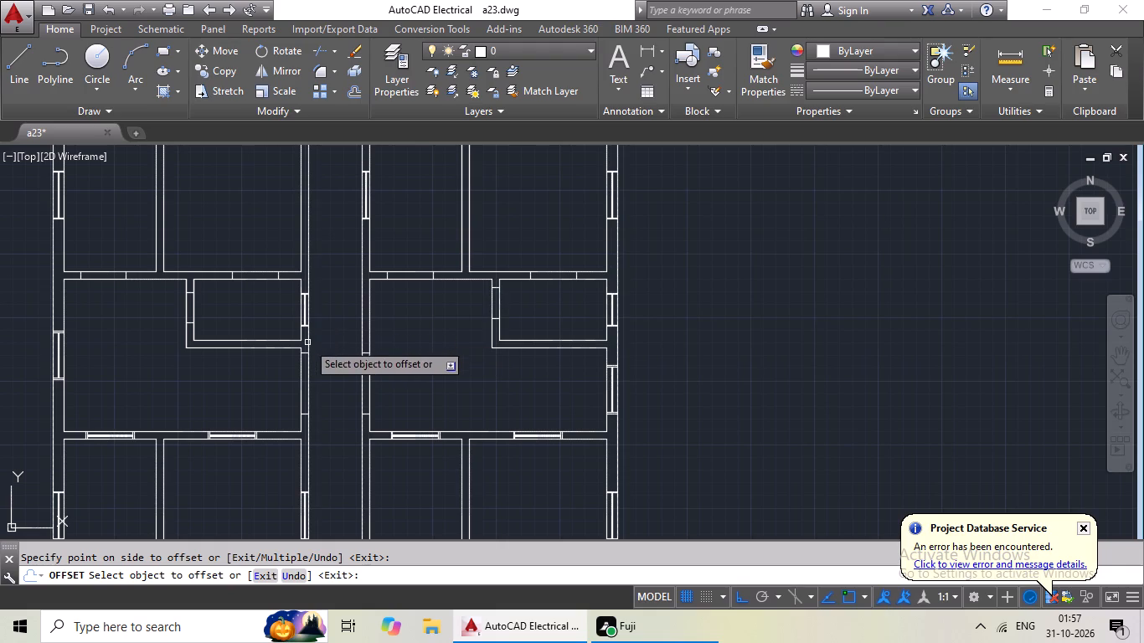
Draw a door jamb line across the left unit's second-row wall between the smaller room and the hall, near the outer wall corner.
left_click_drag(18, 71, 31, 80)
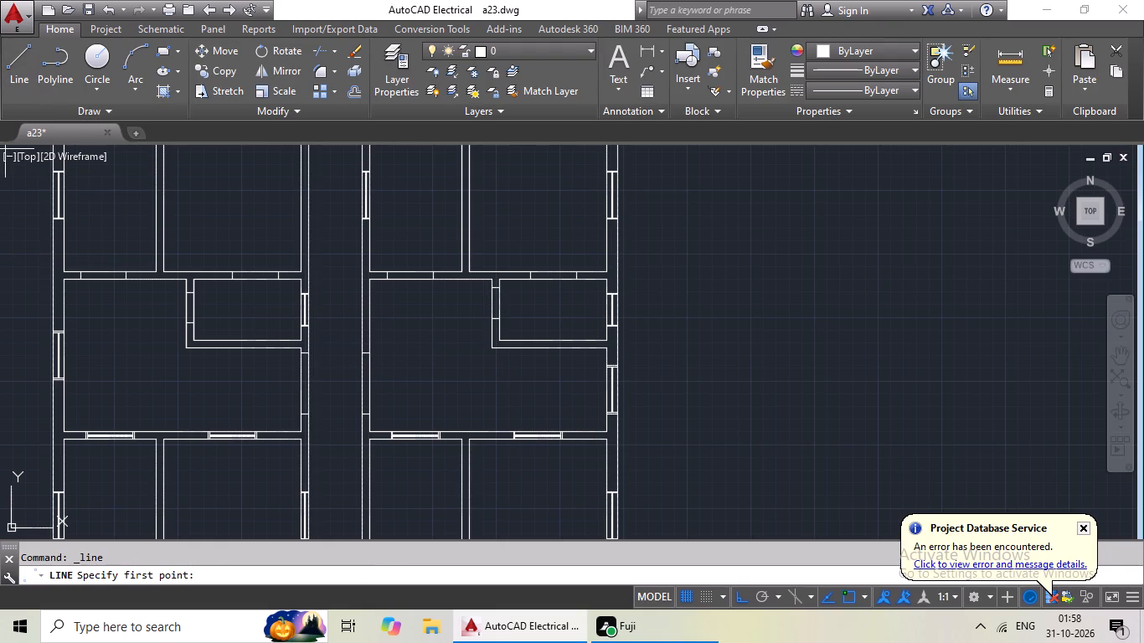
scroll(342, 306, "down", 2)
middle_click_drag(340, 325, 342, 204)
scroll(336, 234, "up", 3)
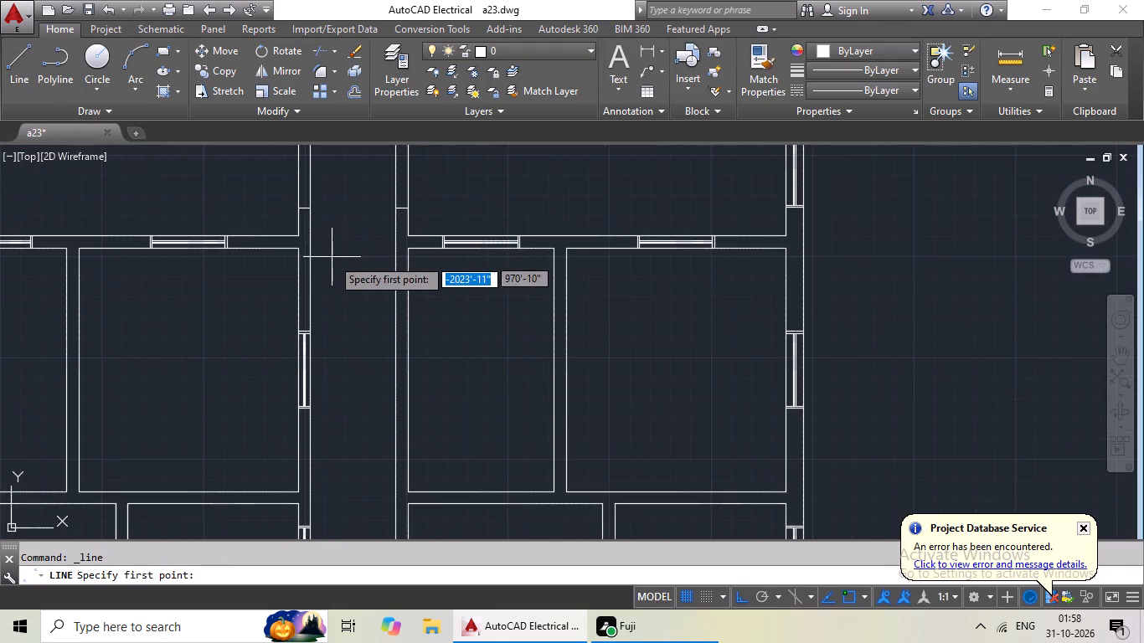
scroll(339, 289, "down", 1)
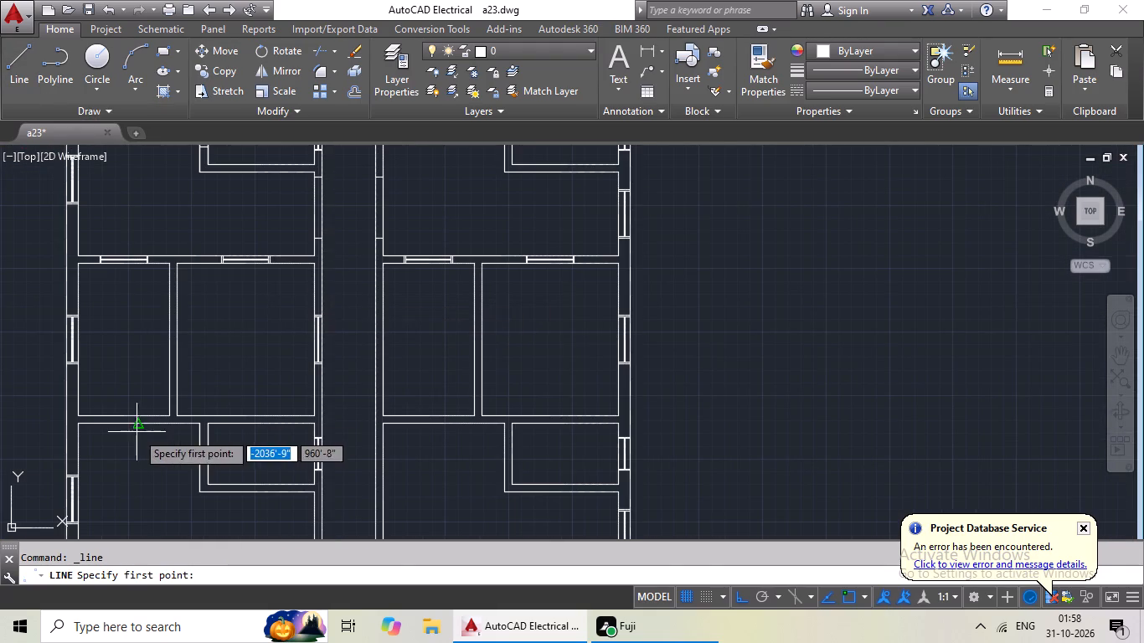
scroll(124, 431, "up", 3)
middle_click_drag(126, 431, 433, 401)
left_click(316, 342)
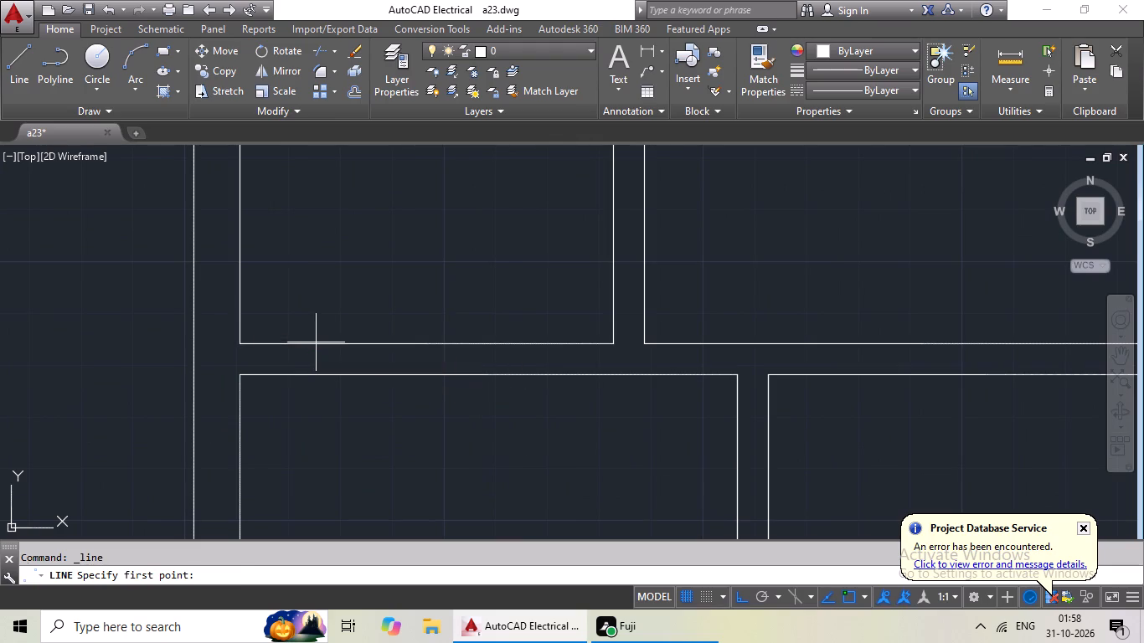
left_click(312, 373)
key("Escape")
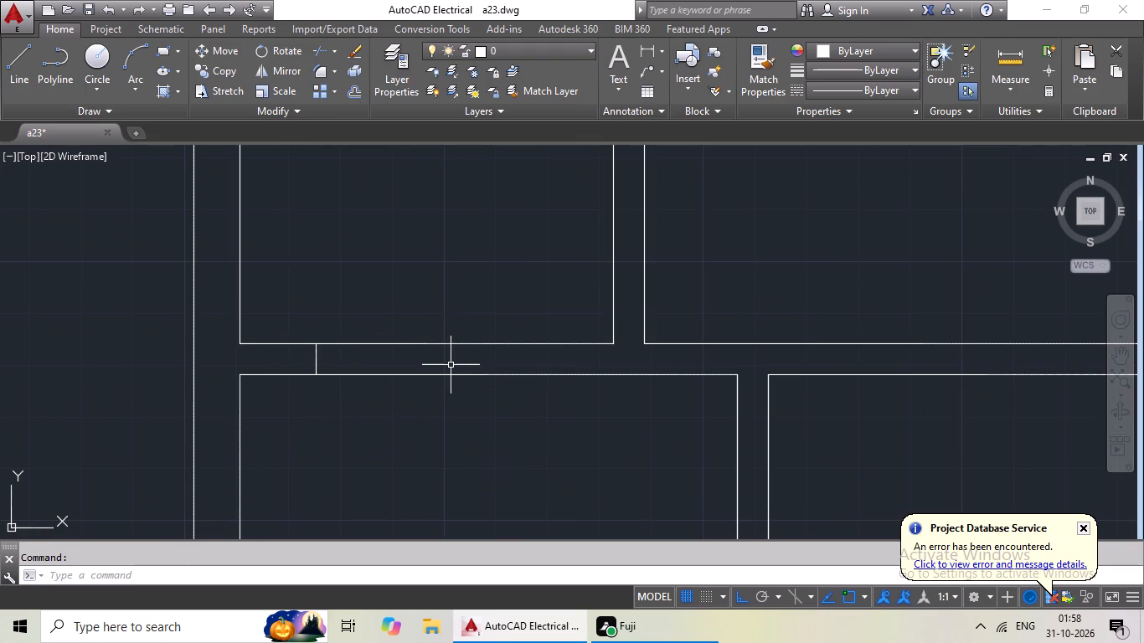
Offset the smaller room's jamb line 3' toward the room's interior to mark the door opening.
key("o")
key("Return")
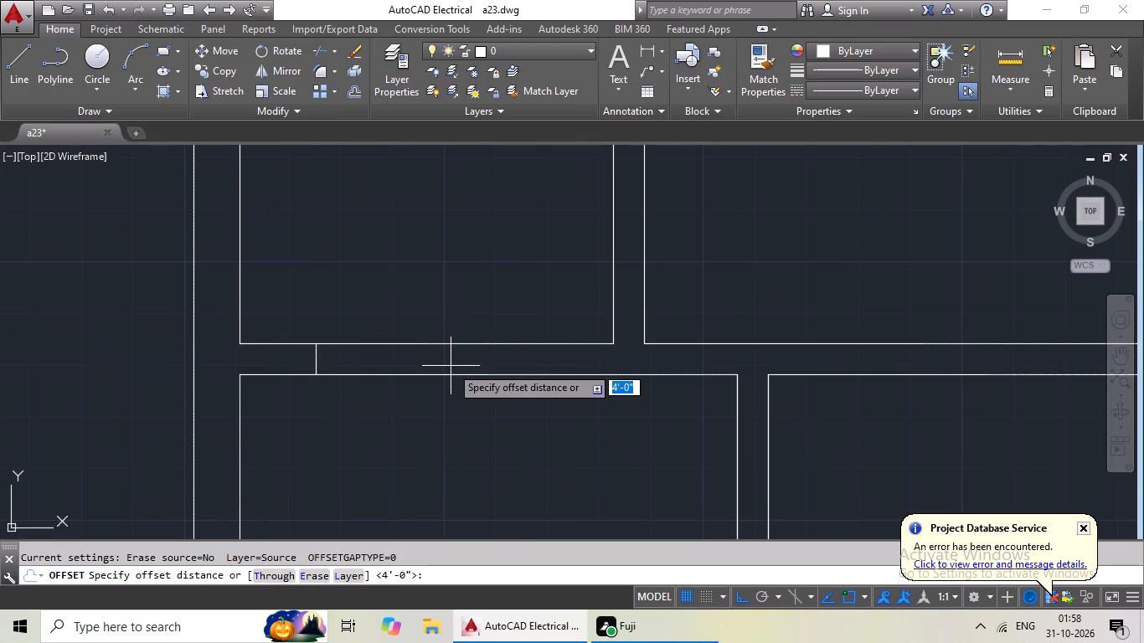
type("3'")
key("Return")
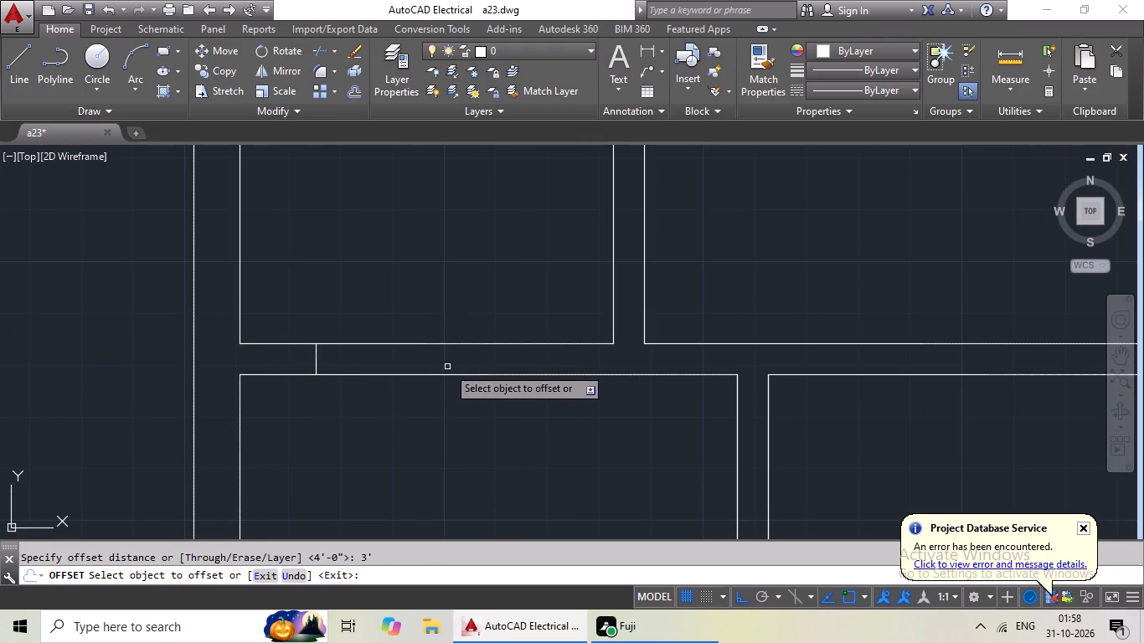
left_click_drag(317, 354, 393, 373)
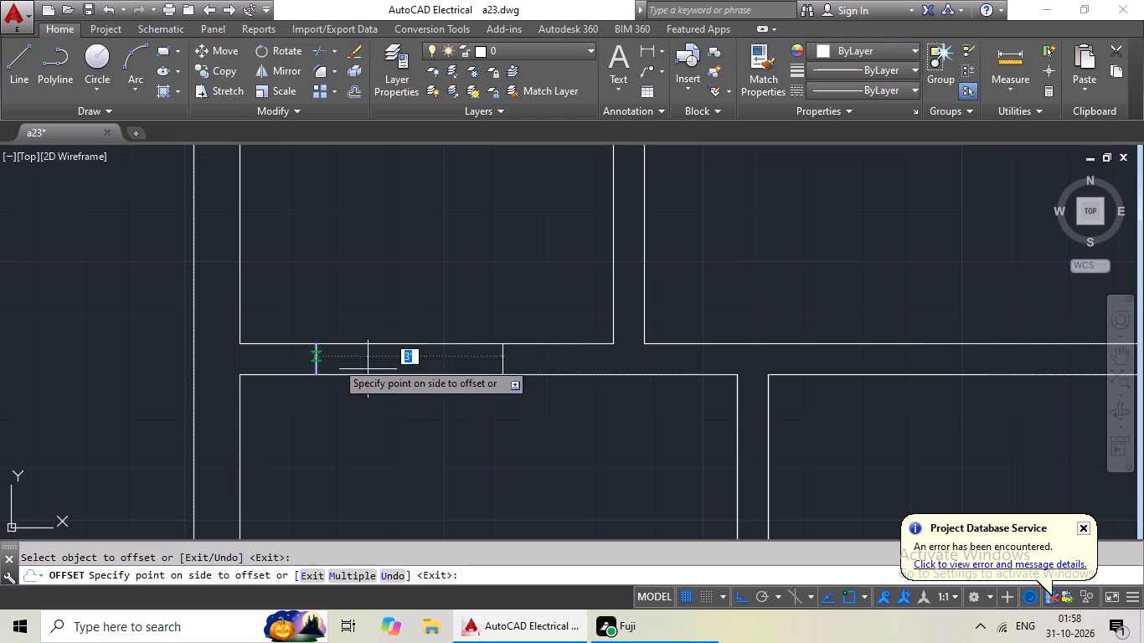
left_click(410, 374)
Draw a door jamb line across the wall between the left unit's larger second-row room and the toilet, near the passage-side corner.
left_click(28, 75)
scroll(206, 185, "down", 3)
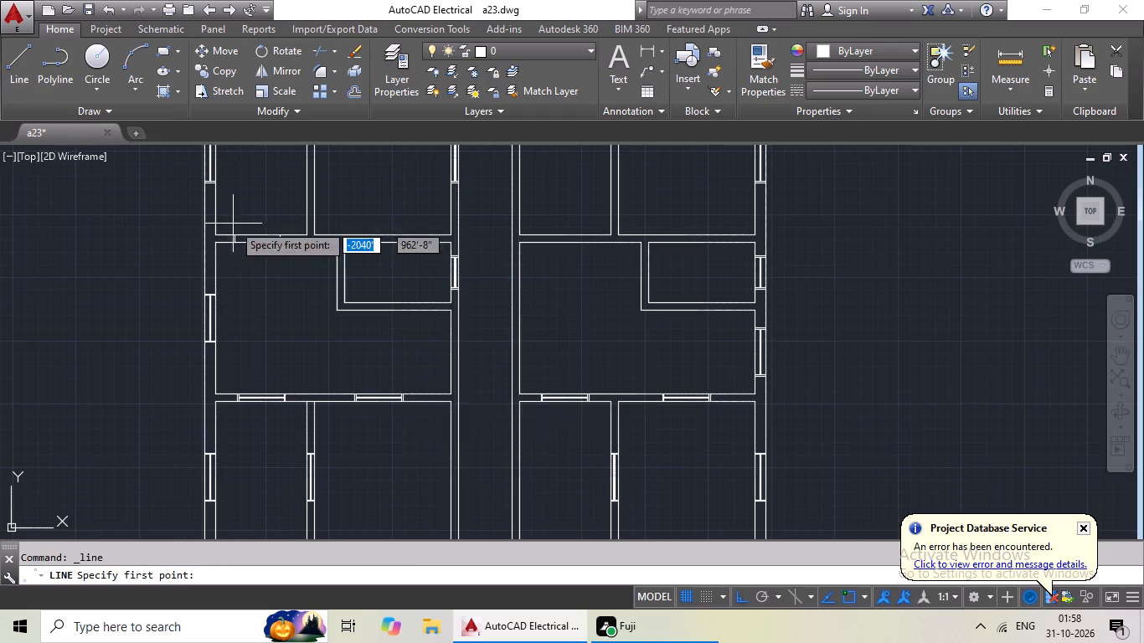
scroll(399, 226, "up", 3)
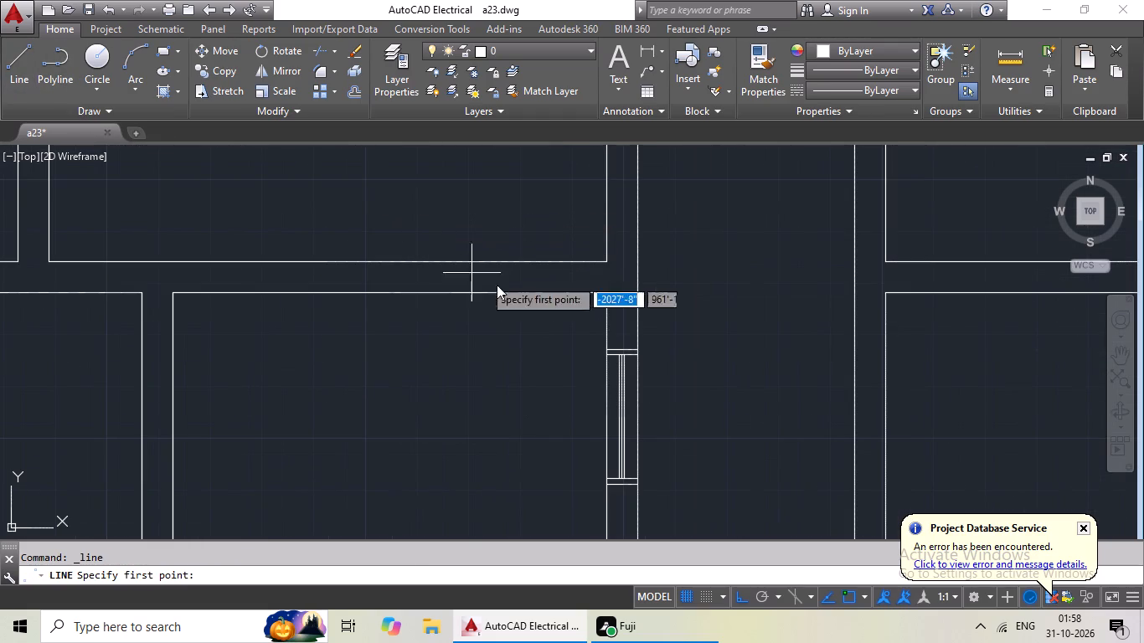
left_click(527, 259)
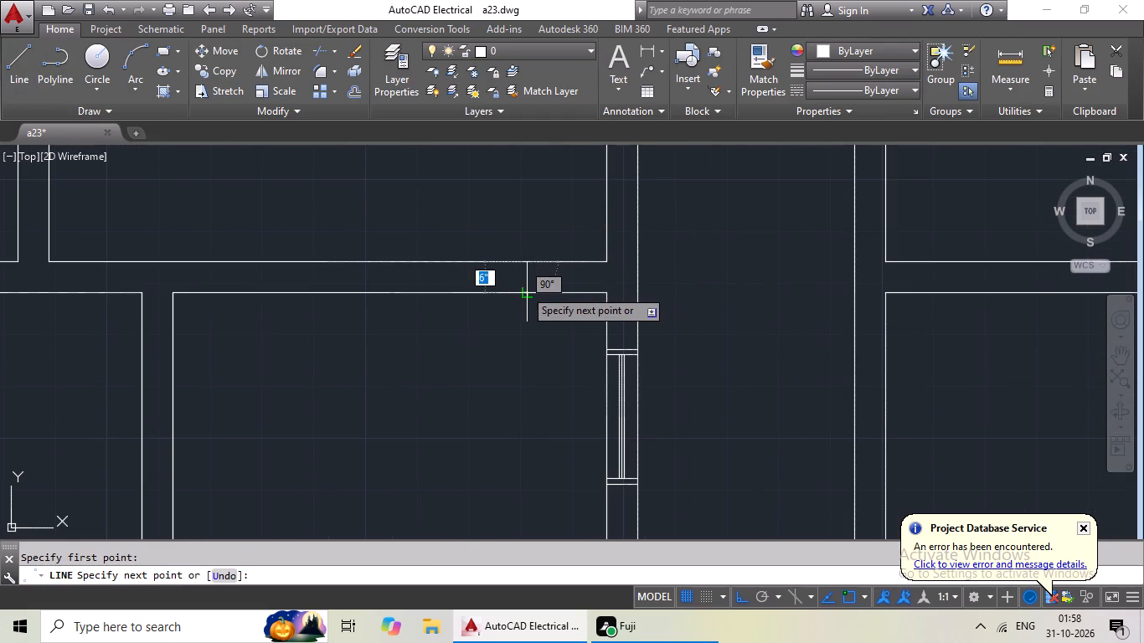
left_click_drag(524, 289, 539, 285)
key("Escape")
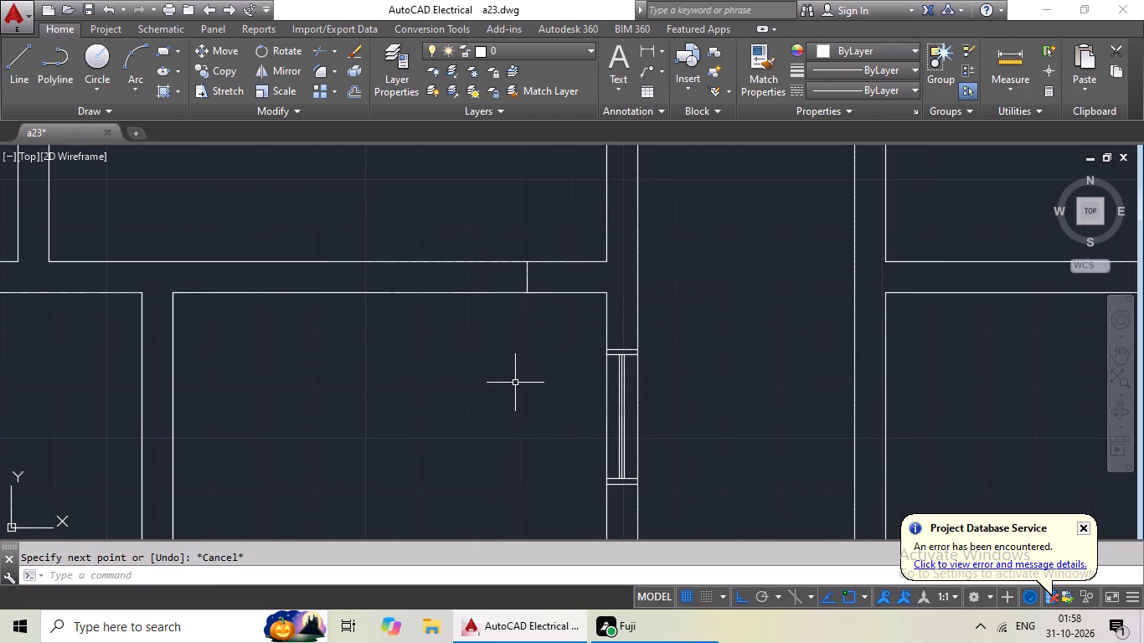
Offset the larger room's jamb line 3' away from the passage to mark the door opening.
key("o")
key("Return")
type("3'")
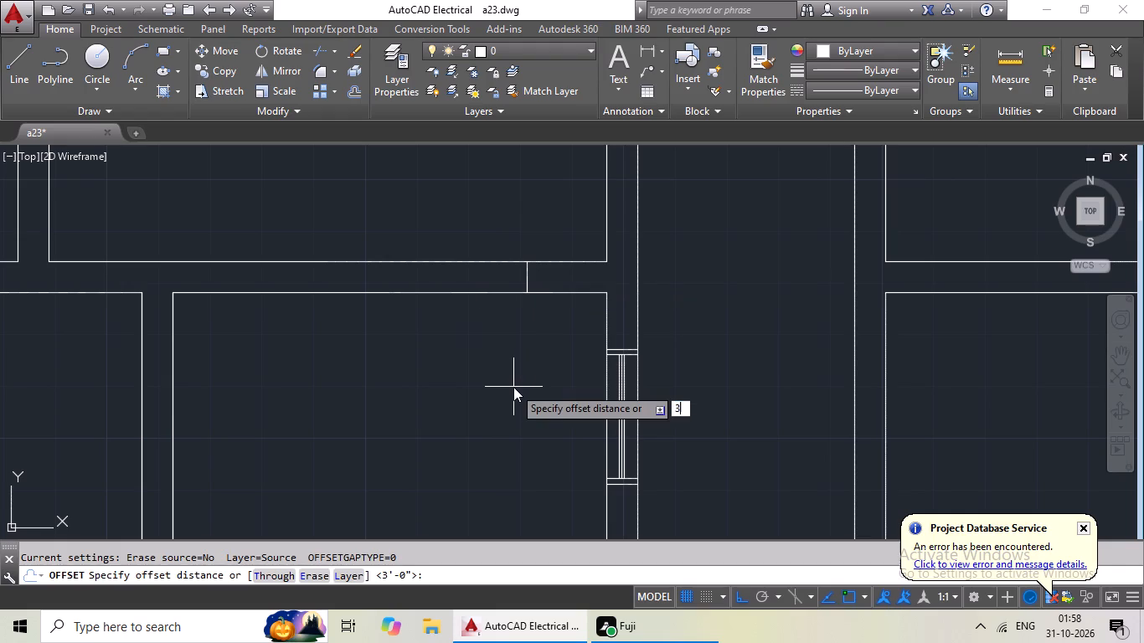
key("Return")
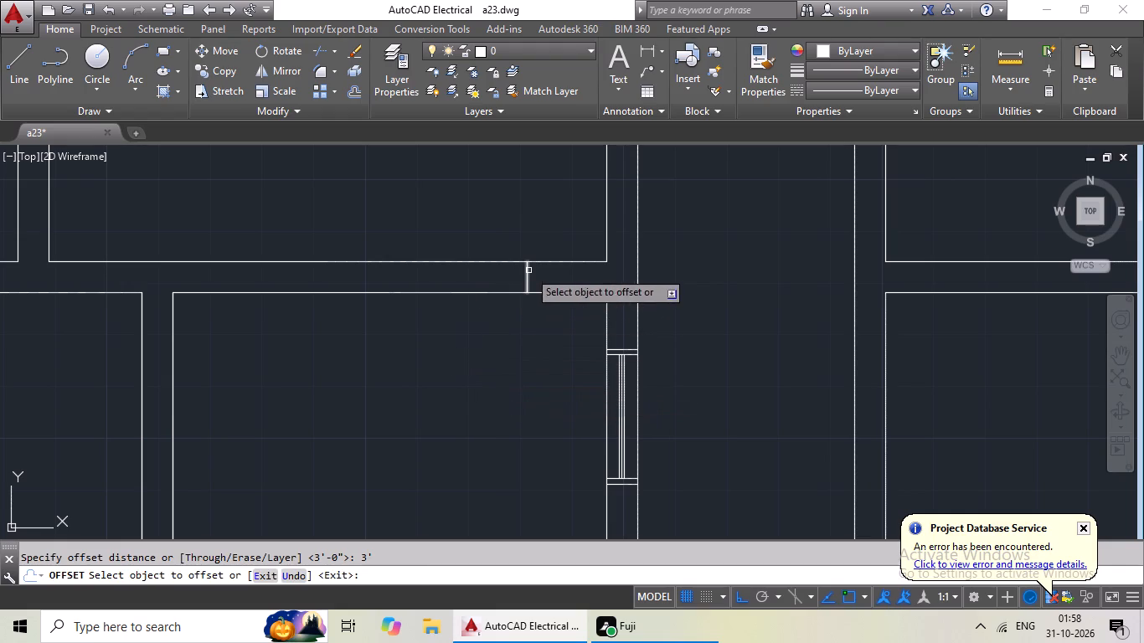
left_click_drag(528, 270, 429, 279)
left_click(391, 279)
Draw a door jamb line across the left unit's second-row toilet wall facing the hall, near the wall's upper corner.
left_click_drag(12, 58, 16, 75)
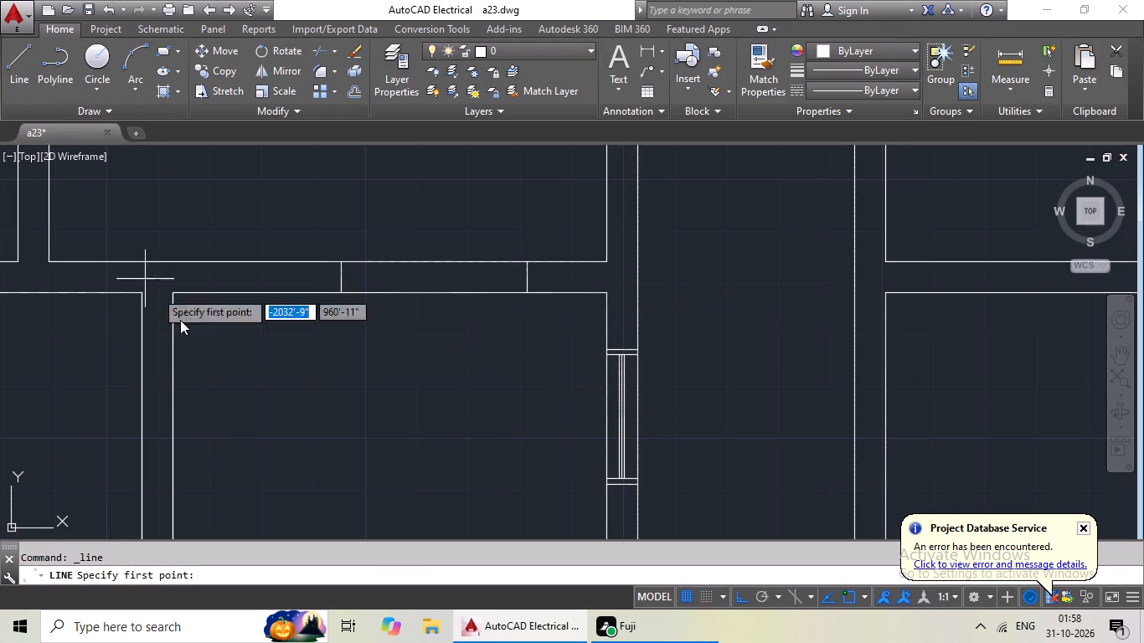
scroll(182, 321, "down", 2)
middle_click_drag(193, 351, 334, 361)
scroll(310, 344, "up", 2)
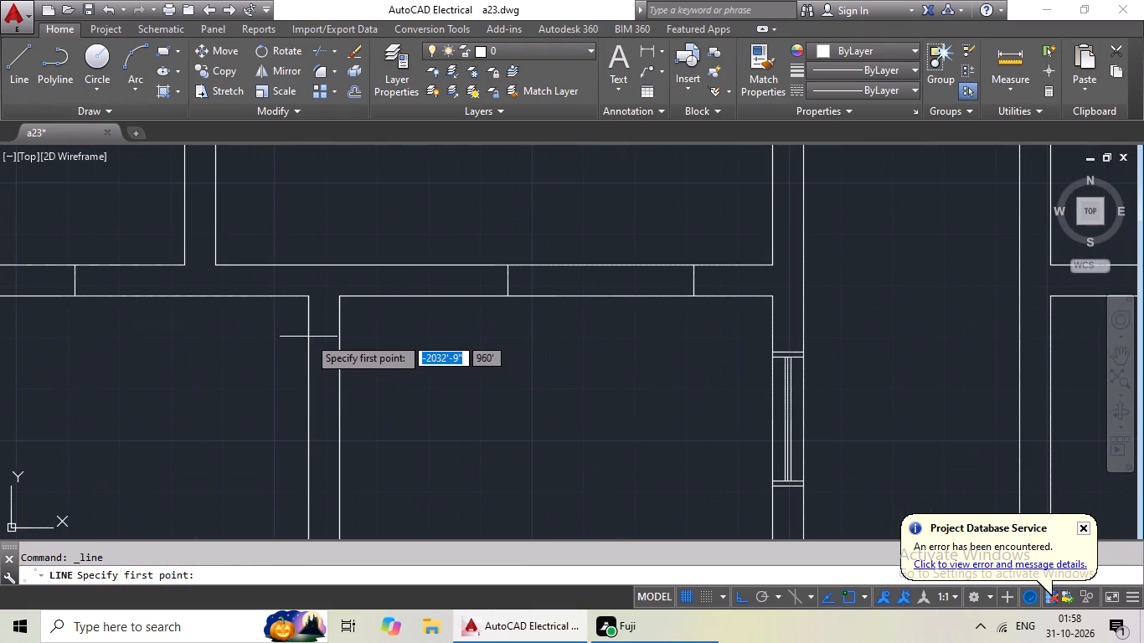
left_click(307, 335)
left_click_drag(338, 337, 348, 337)
key("Escape")
key("Escape")
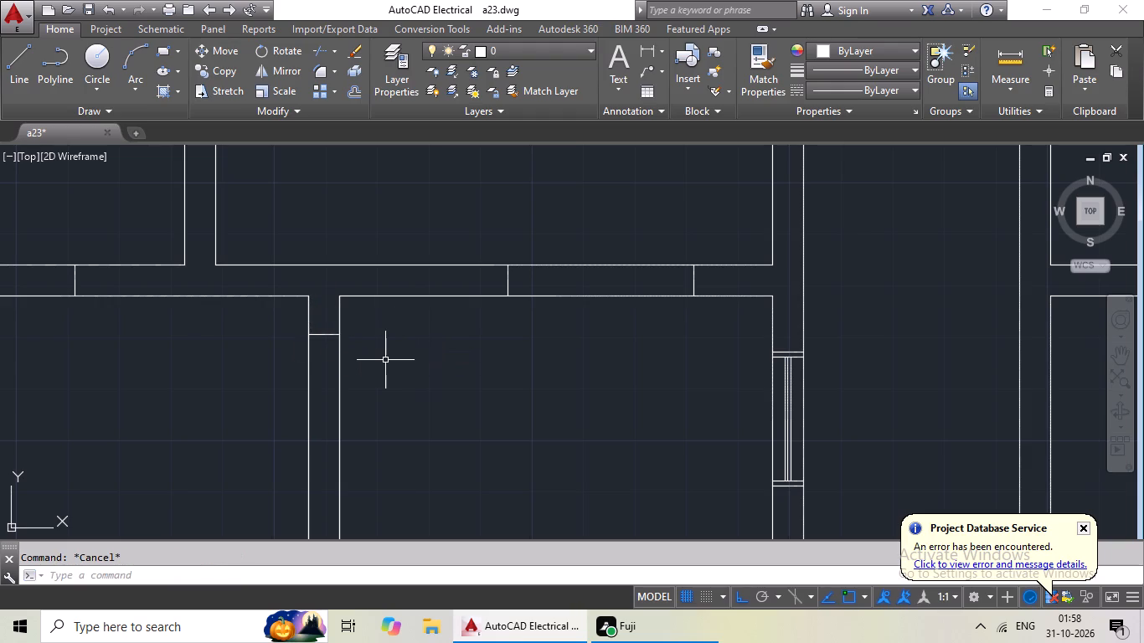
Offset the left unit's second-row toilet jamb line 2' downward to mark the toilet door opening.
key("o")
key("Return")
type("2'")
key("Return")
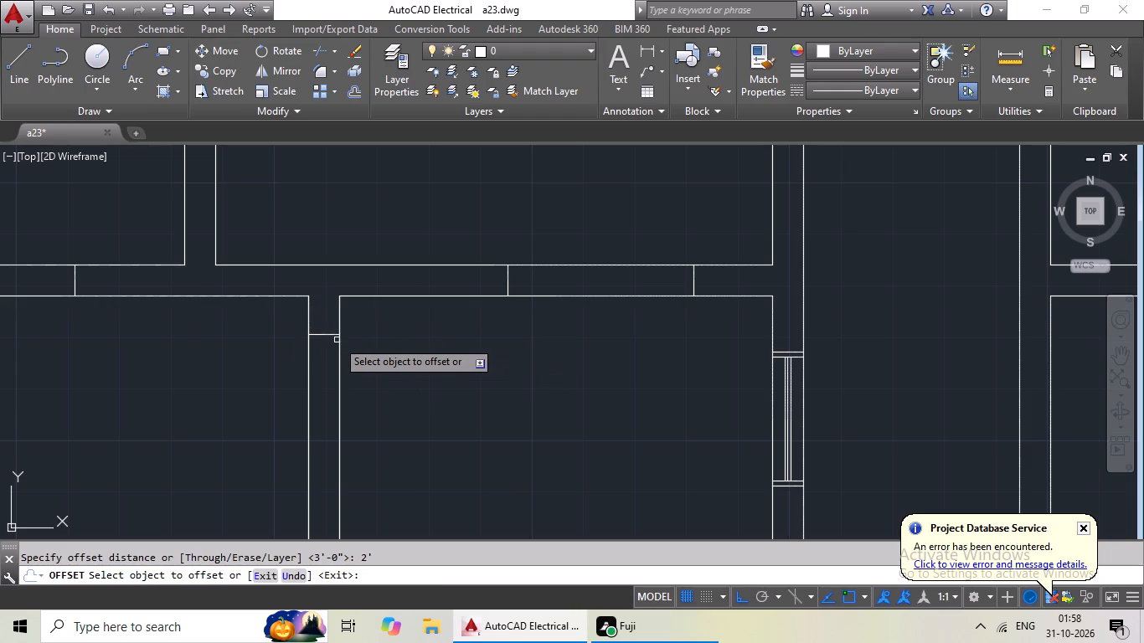
left_click_drag(336, 333, 332, 345)
left_click(322, 416)
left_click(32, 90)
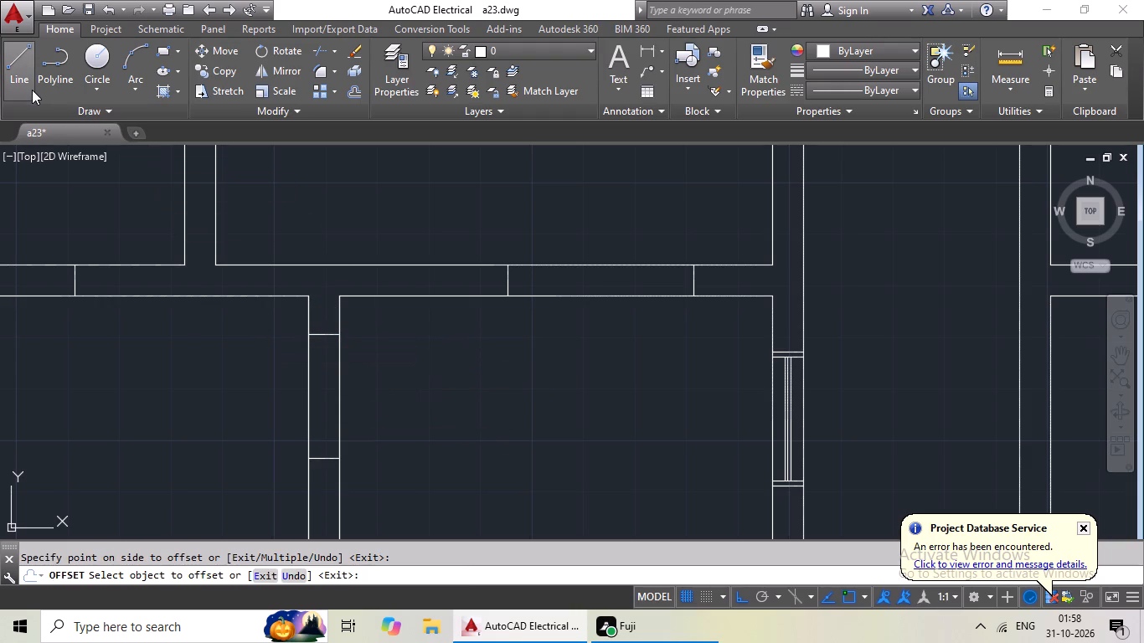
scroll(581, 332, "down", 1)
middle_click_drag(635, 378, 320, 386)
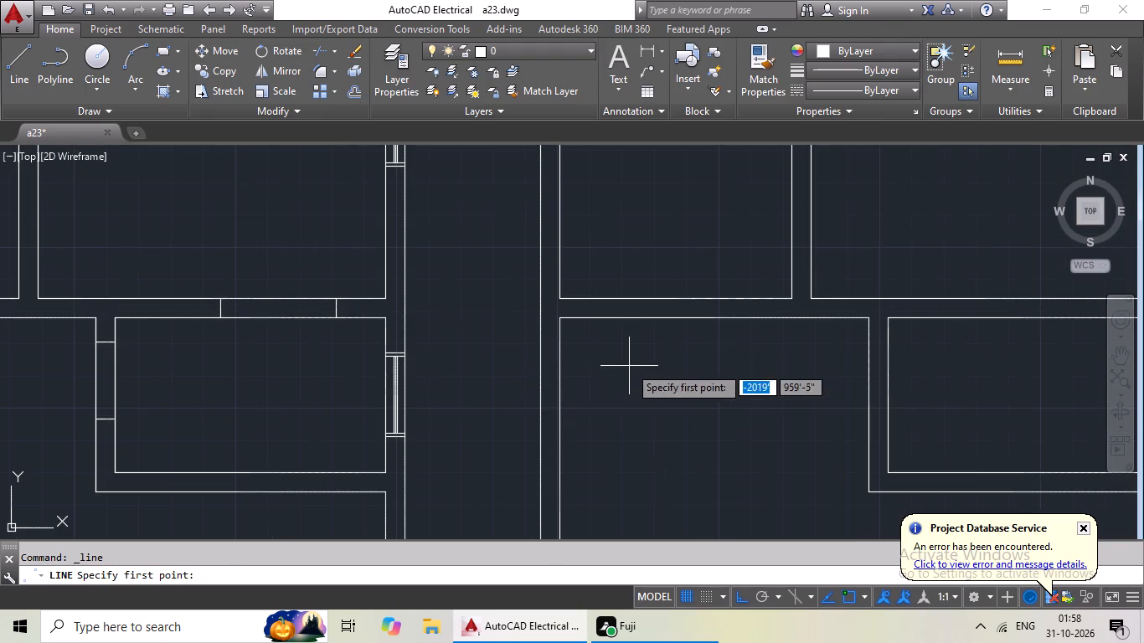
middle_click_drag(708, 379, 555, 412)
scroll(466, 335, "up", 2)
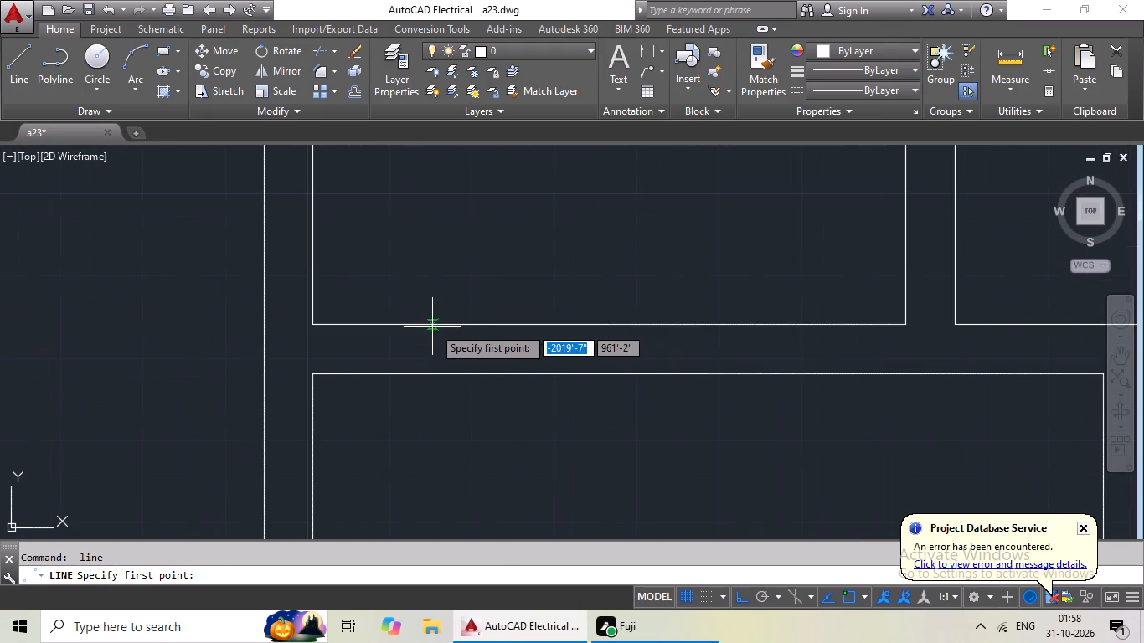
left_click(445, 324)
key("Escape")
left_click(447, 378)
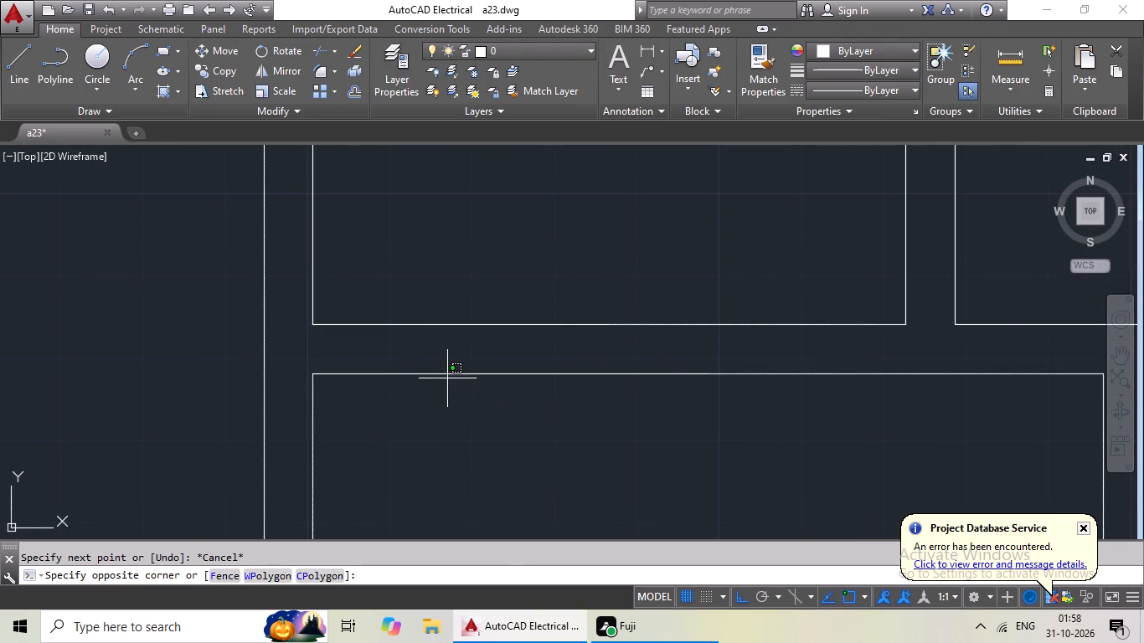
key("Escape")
Draw a door jamb line across the right unit's second-row wall between the smaller room and the hall, near the passage-side corner.
left_click_drag(16, 47, 21, 63)
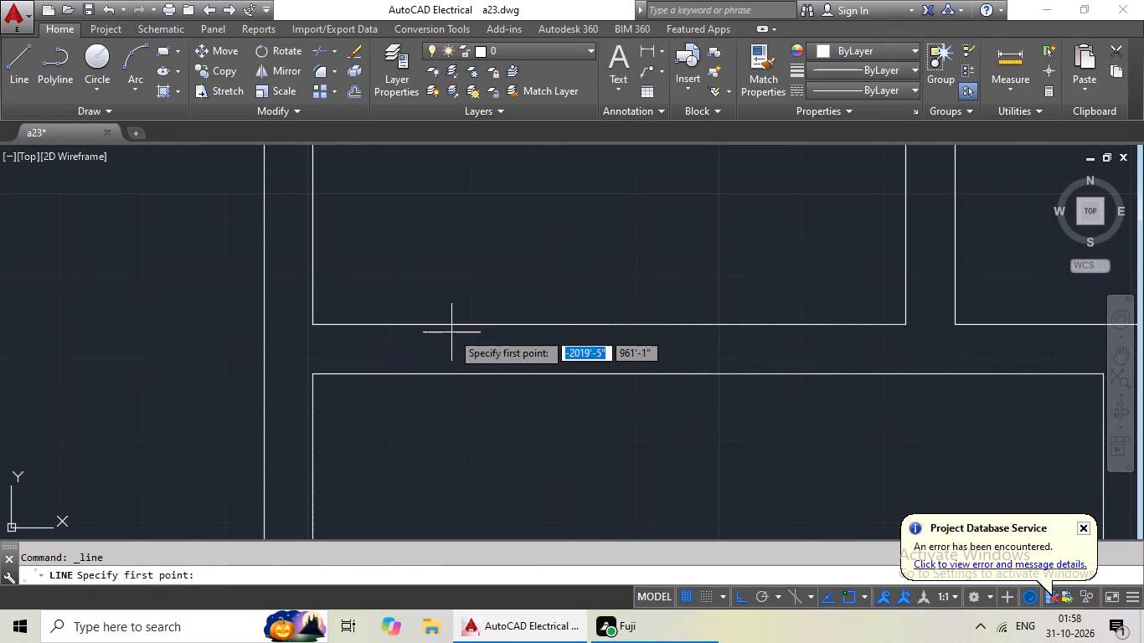
left_click(456, 323)
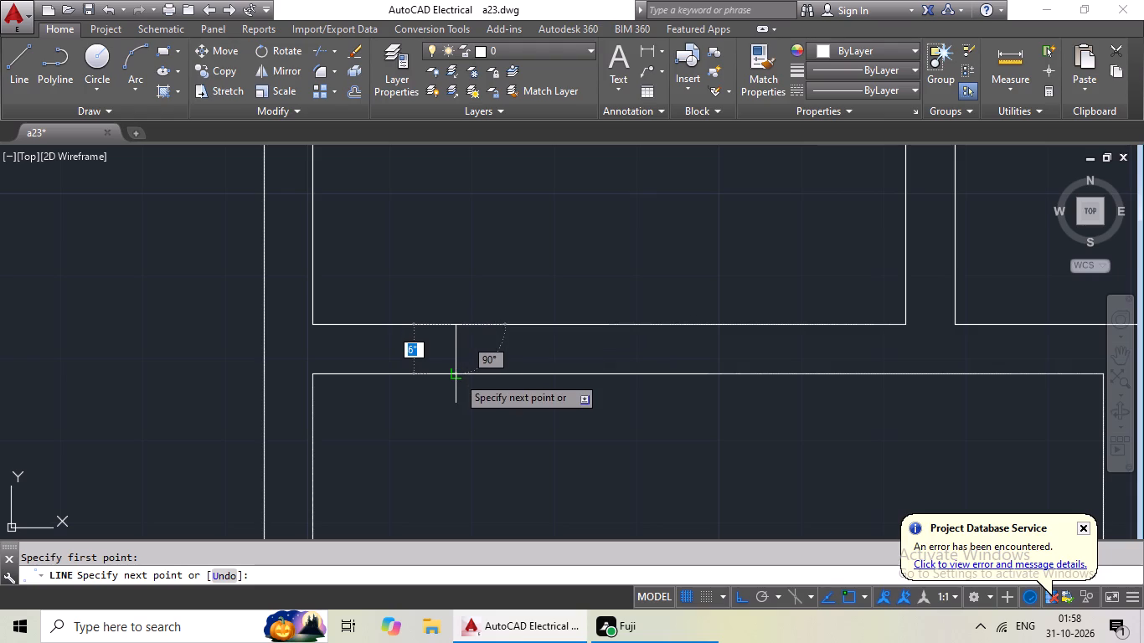
left_click_drag(457, 377, 465, 378)
key("Escape")
key("Escape")
key("Escape")
Offset the right unit's second-row smaller-room jamb line 3' away from the passage to mark the door opening.
key("o")
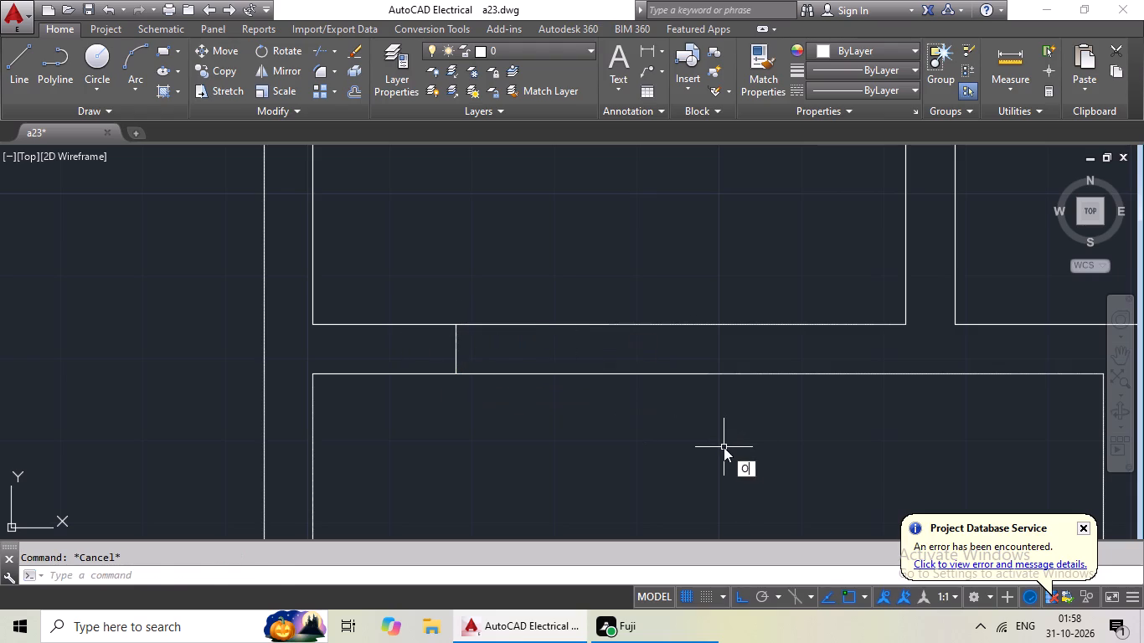
key("Return")
key("2")
key("BackSpace")
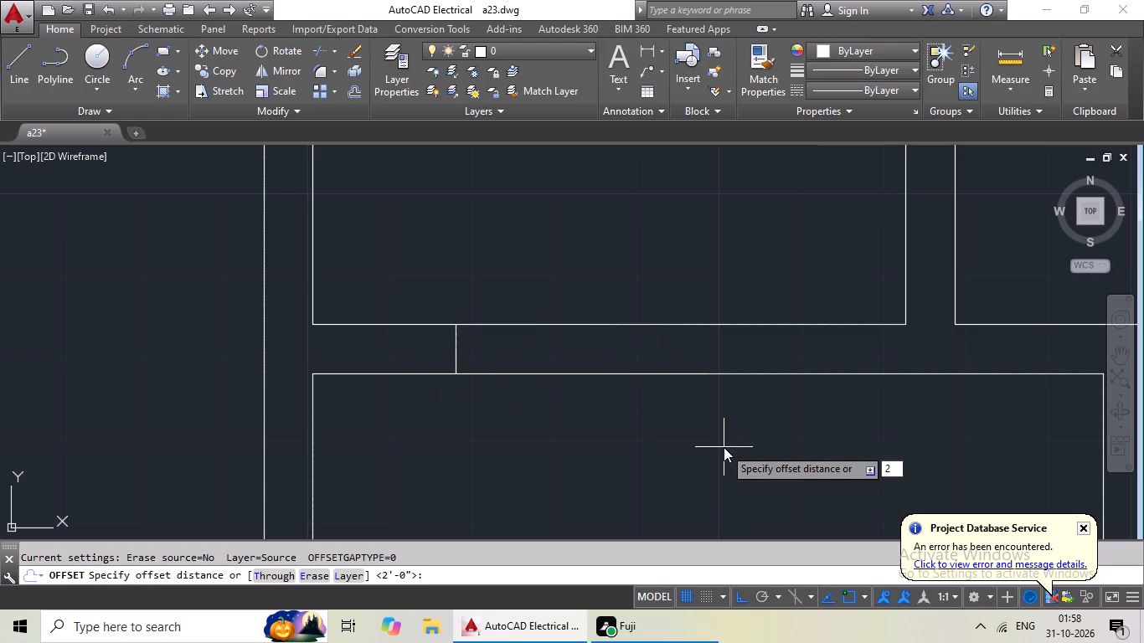
type("3'")
key("Return")
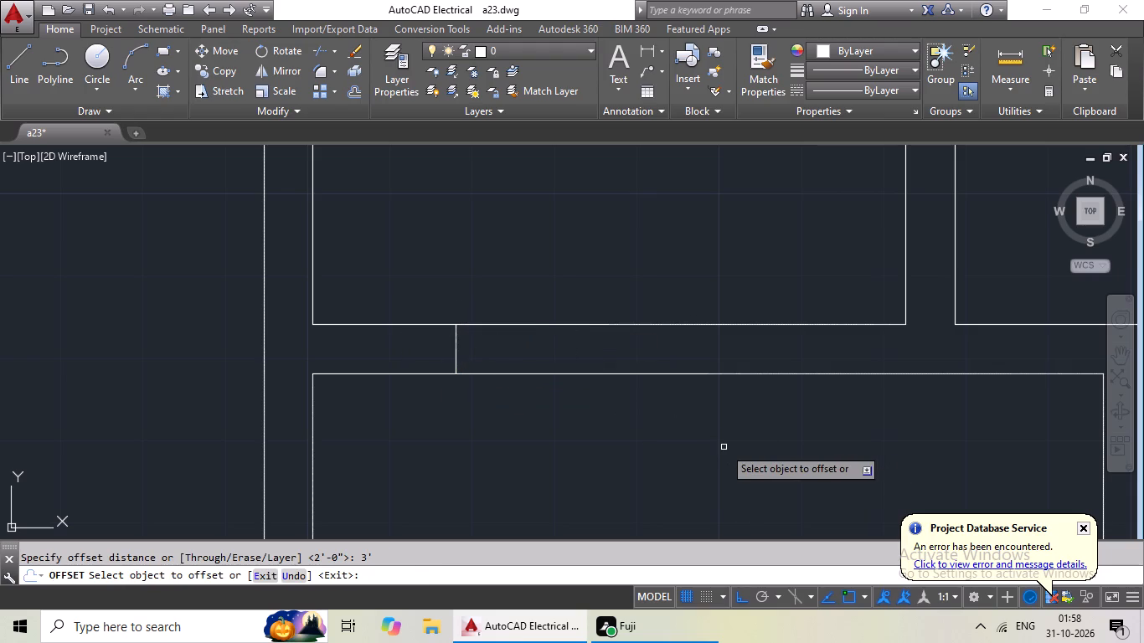
left_click_drag(455, 346, 533, 348)
left_click(551, 348)
Draw a door jamb line across the right unit's second-row wall below the larger room, near the outer-wall end.
left_click(23, 66)
scroll(472, 309, "down", 3)
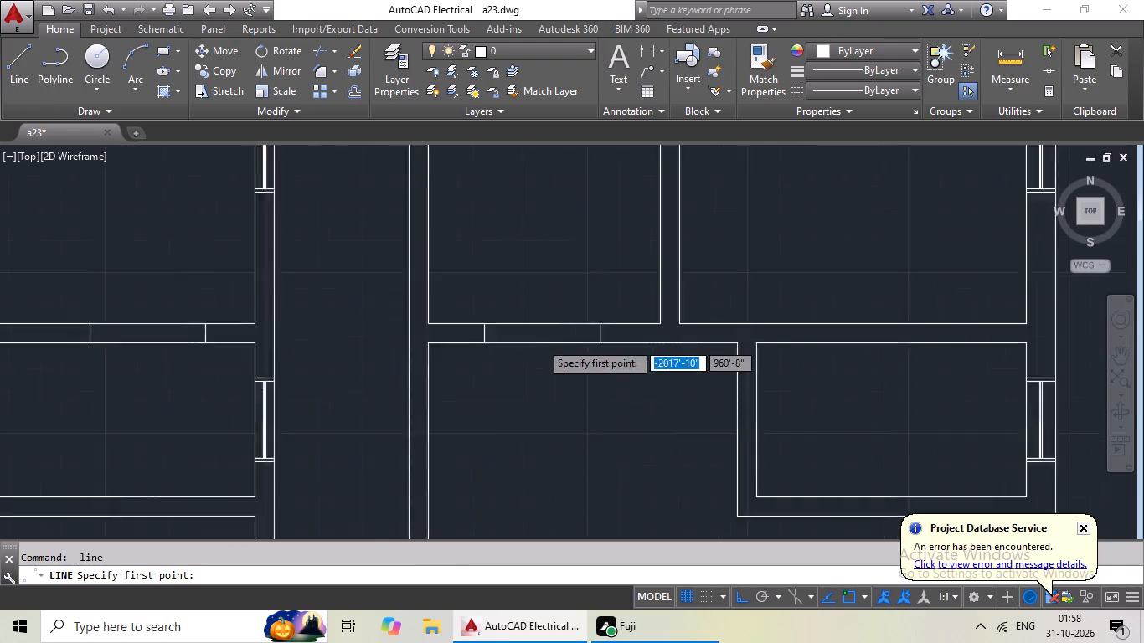
middle_click_drag(590, 362, 394, 375)
scroll(528, 370, "up", 2)
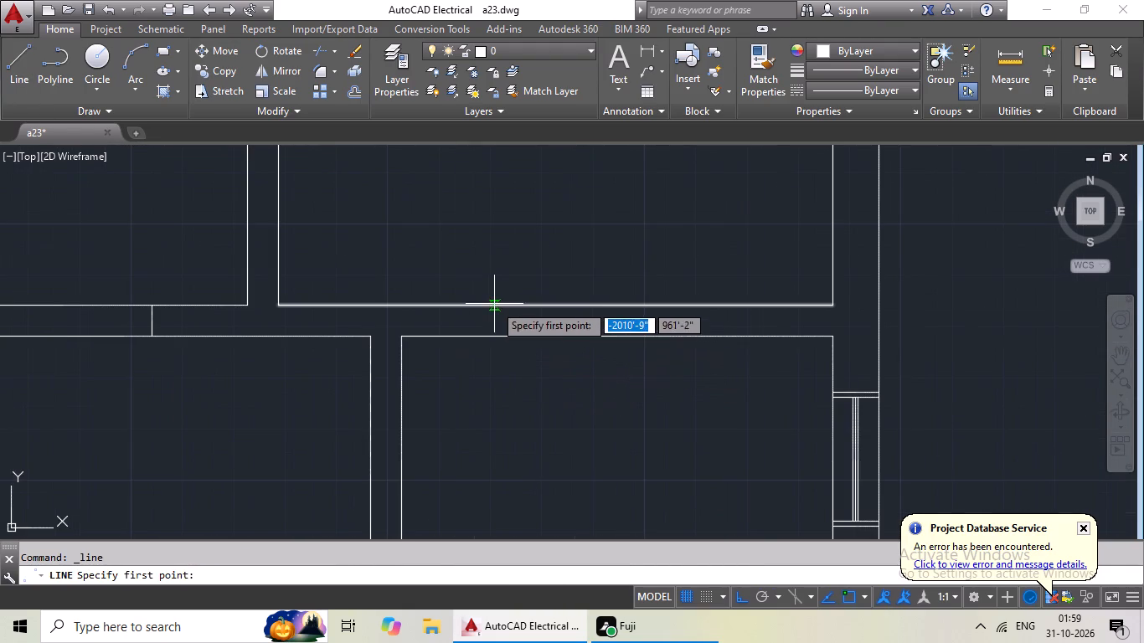
left_click(709, 303)
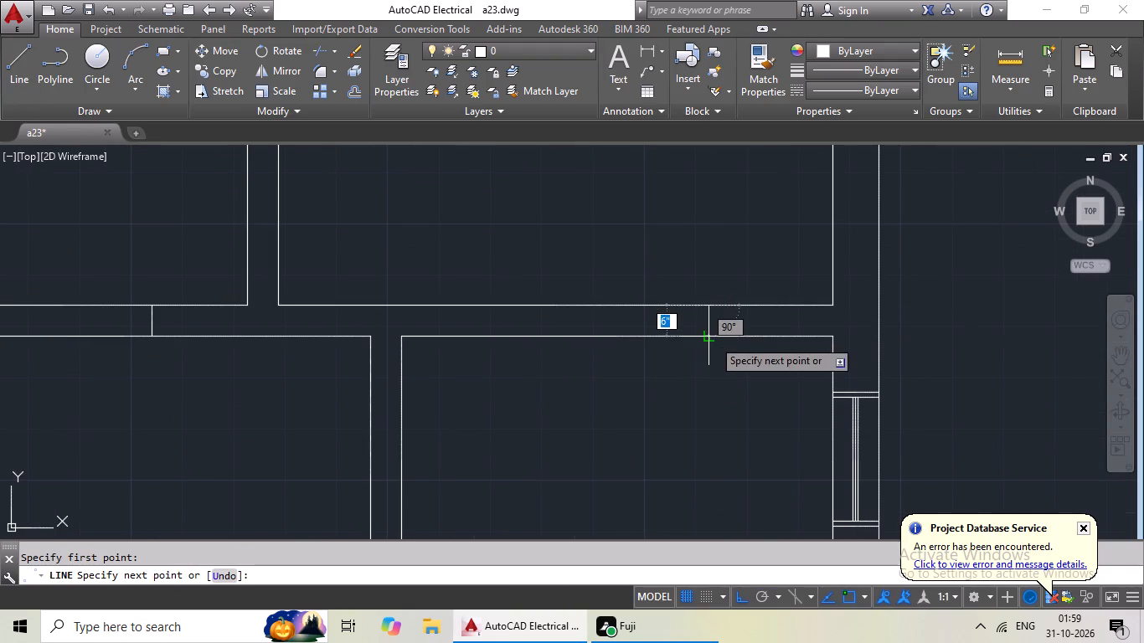
left_click(713, 339)
key("Escape")
key("Escape")
key("Escape")
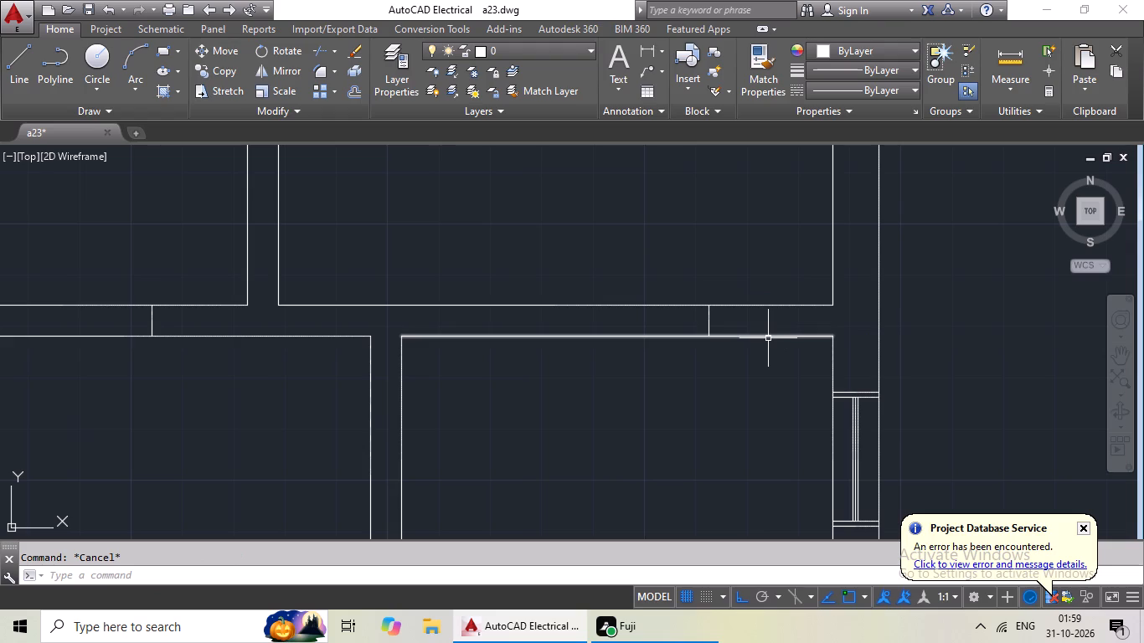
Offset the right unit's larger-room jamb line 3' toward the passage to mark the door opening.
key("o")
key("Return")
type("3'")
key("Return")
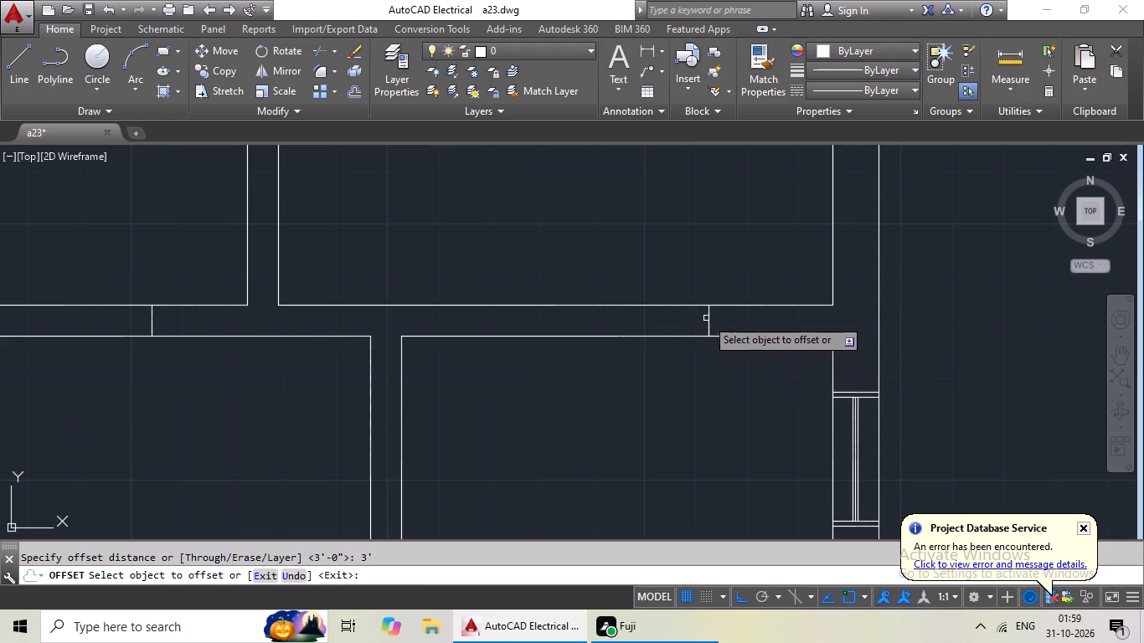
left_click(708, 314)
left_click(631, 331)
Draw a door jamb line across the right unit's second-row toilet wall facing the hall, near the wall's upper corner.
left_click(12, 71)
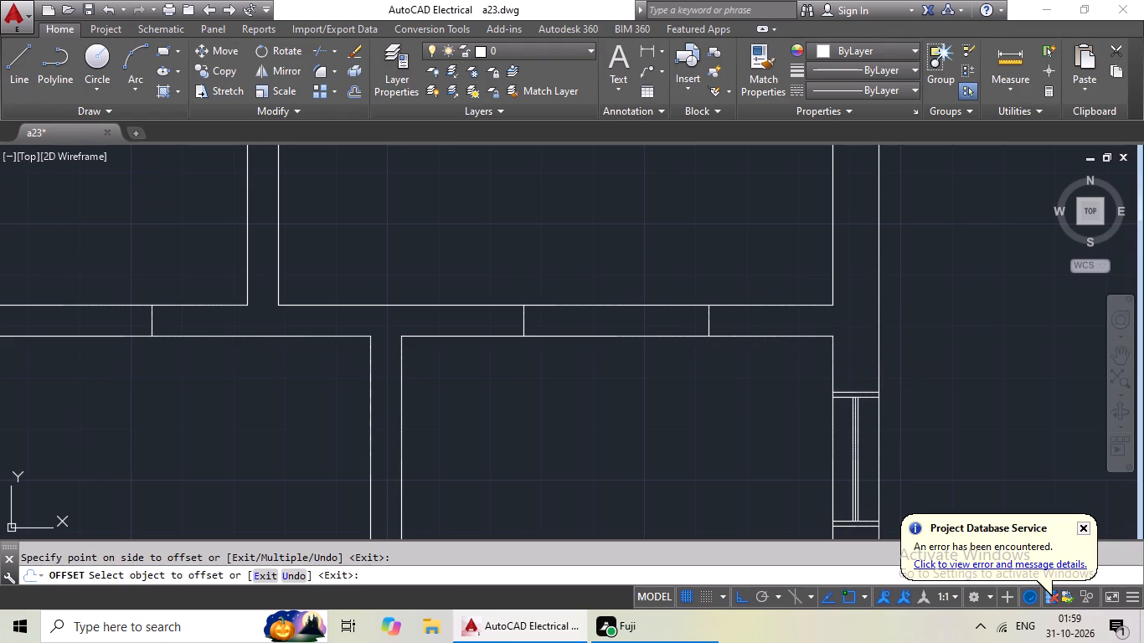
left_click(368, 399)
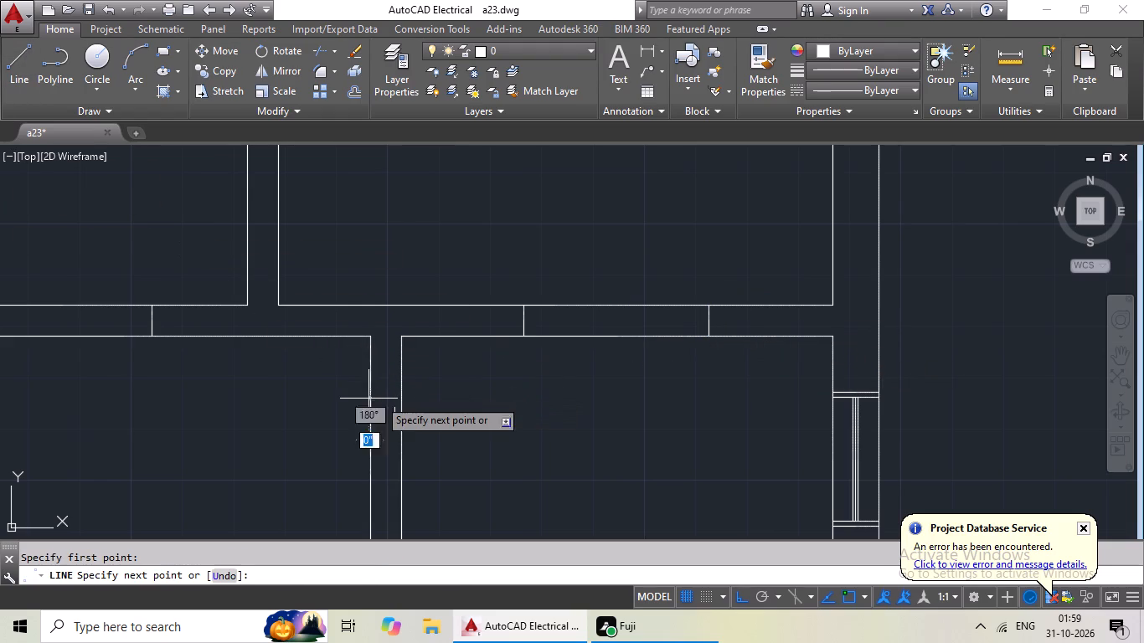
left_click_drag(401, 399, 420, 396)
key("Escape")
Offset the right unit's second-row toilet jamb line 2' downward to mark the toilet door opening.
middle_click_drag(492, 392, 500, 352)
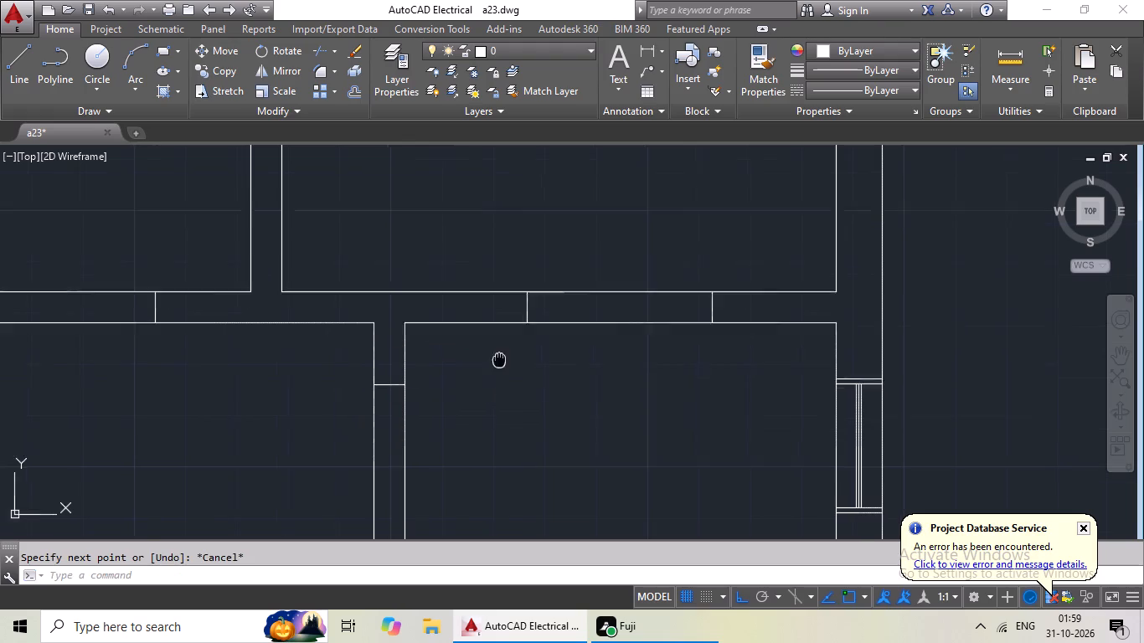
middle_click_drag(500, 352, 508, 224)
key("Escape")
key("Escape")
key("o")
key("Return")
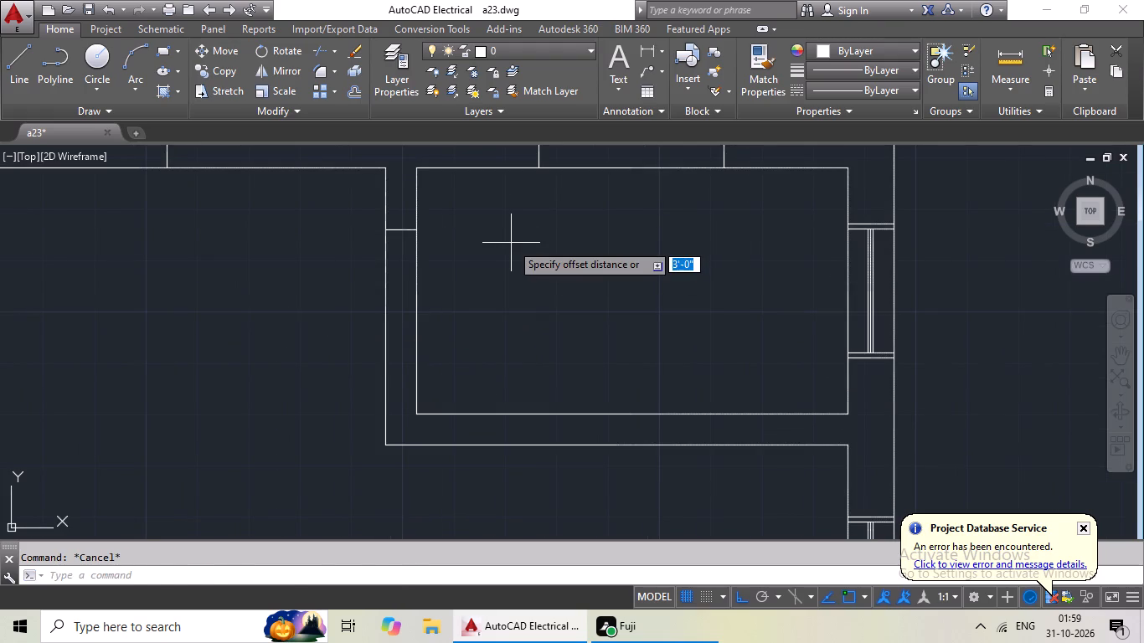
type("2'")
key("Return")
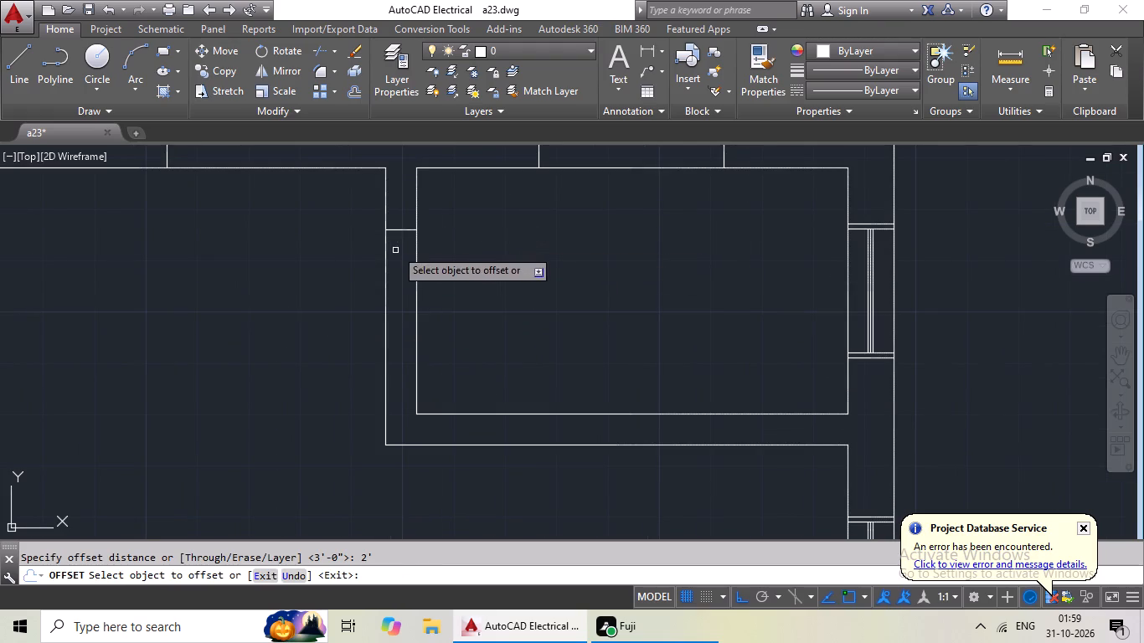
left_click(403, 228)
left_click(408, 303)
Draw a main door jamb line across the left unit's second-row hall wall facing the passage, near the hall's lower corner.
left_click(27, 64)
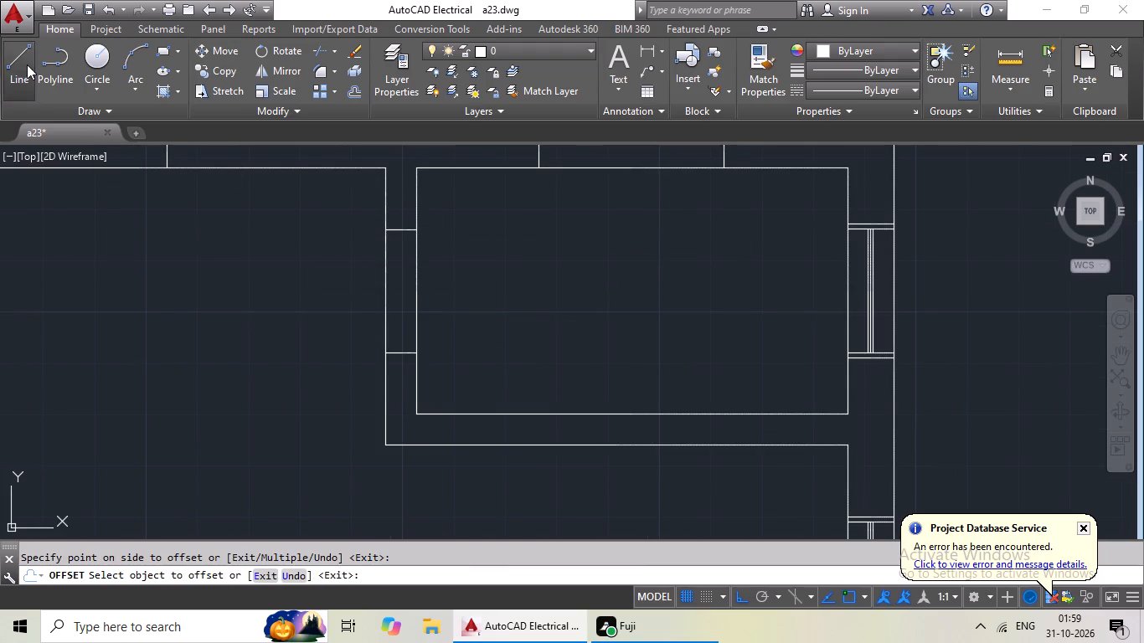
scroll(80, 100, "down", 2)
scroll(199, 252, "down", 2)
middle_click_drag(288, 292, 532, 292)
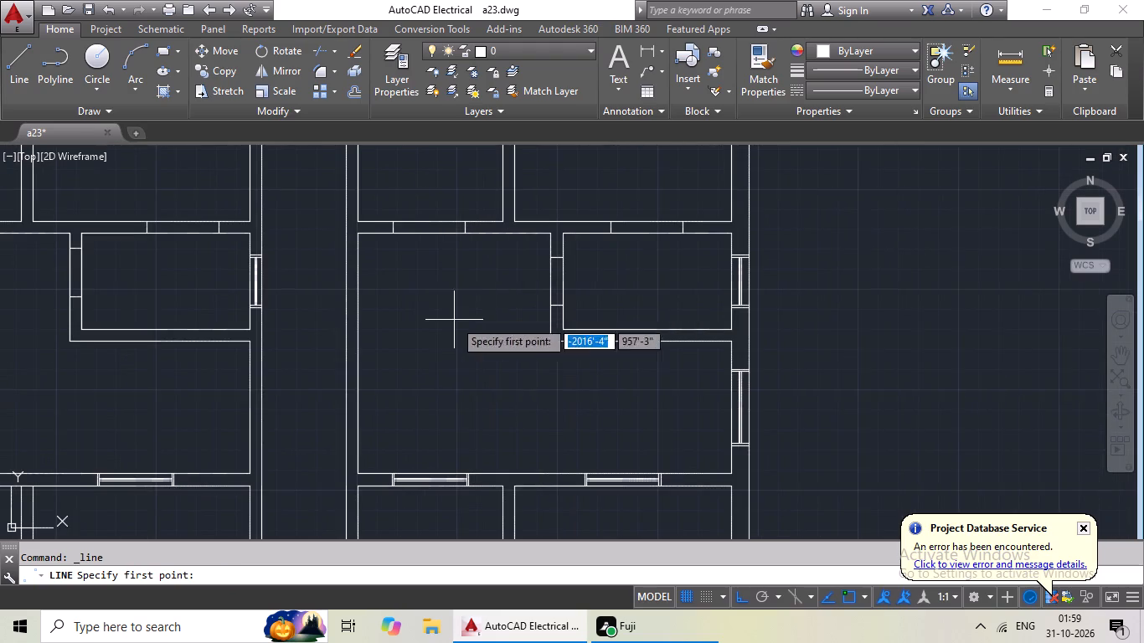
middle_click_drag(443, 321, 530, 296)
middle_click_drag(516, 311, 564, 252)
scroll(344, 383, "up", 2)
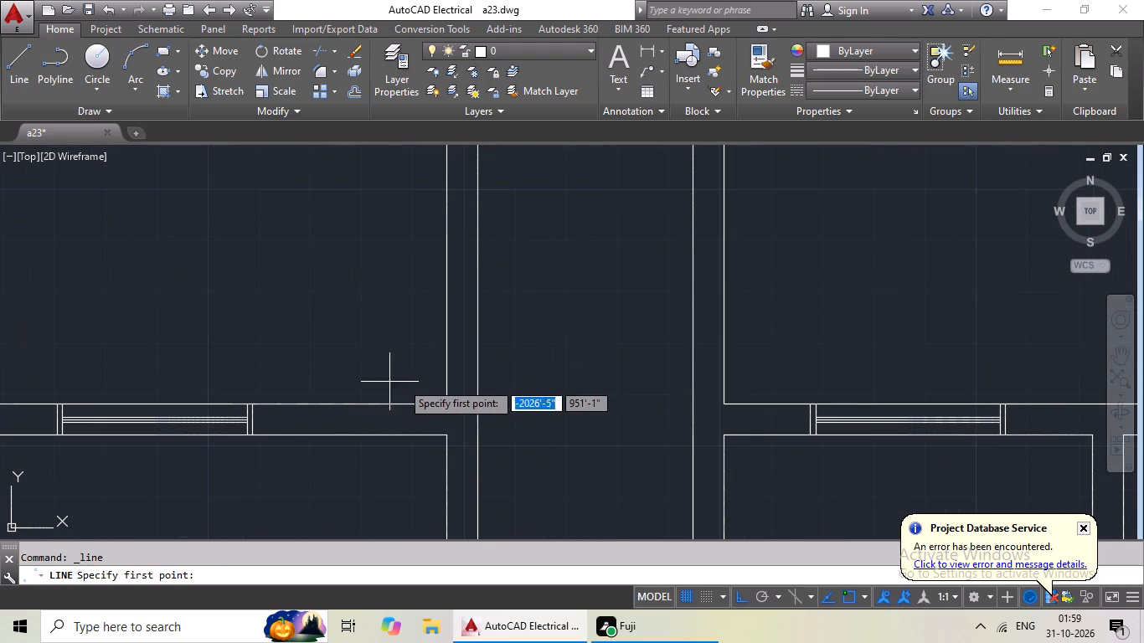
left_click_drag(451, 343, 472, 343)
left_click_drag(475, 347, 474, 347)
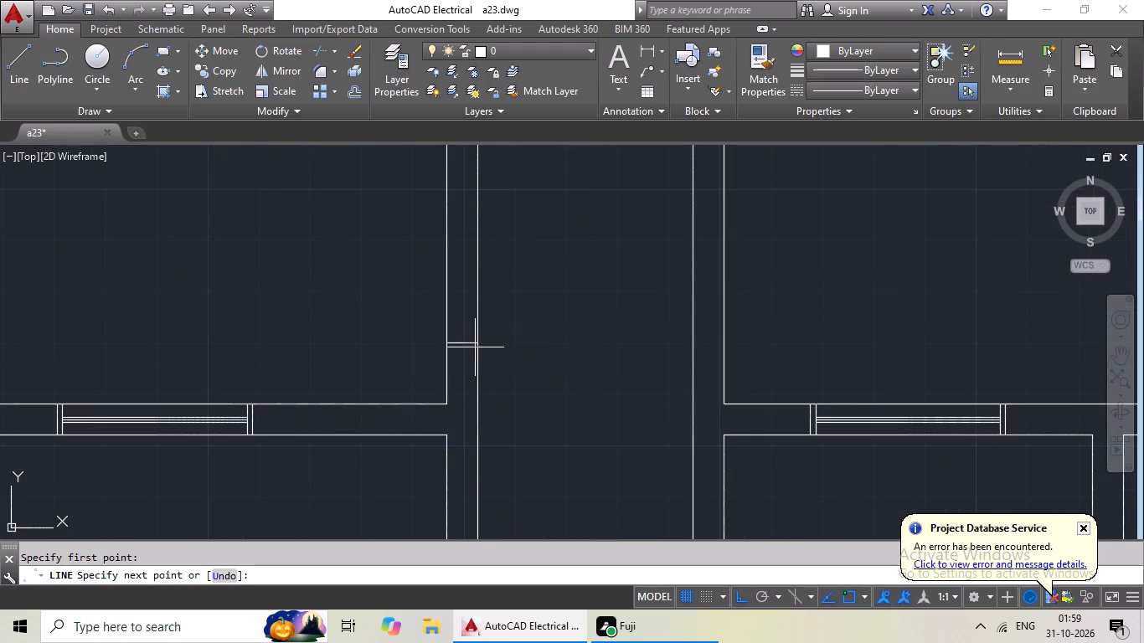
left_click_drag(474, 347, 494, 347)
key("Escape")
Draw a matching main door jamb line across the right unit's passage wall, level with the left unit's jamb.
left_click(17, 61)
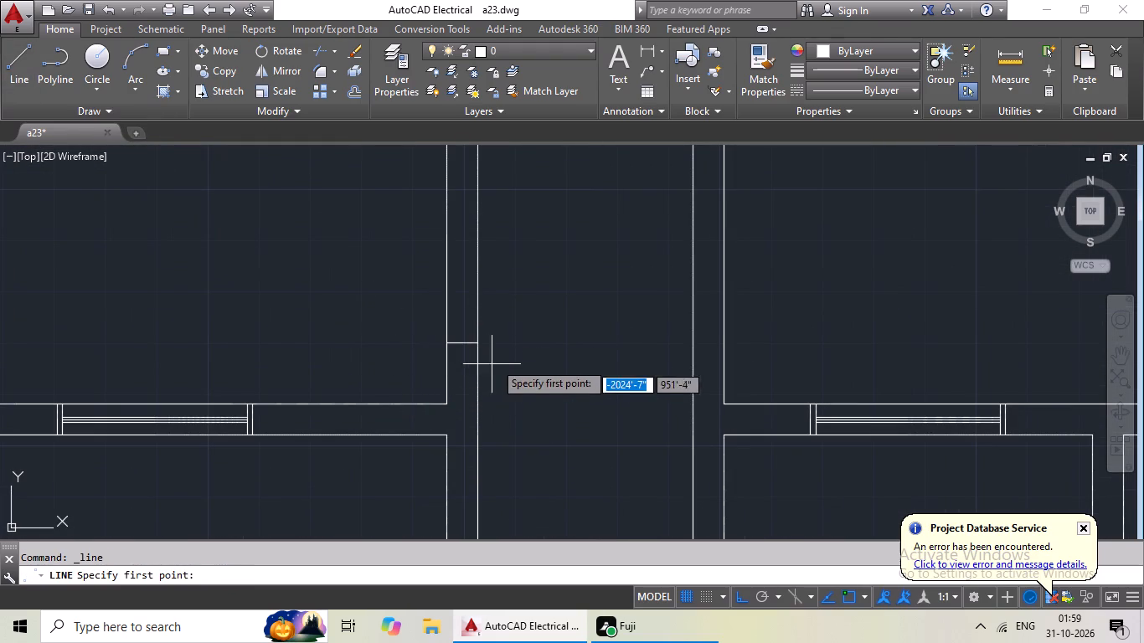
left_click(691, 347)
left_click_drag(724, 344, 732, 343)
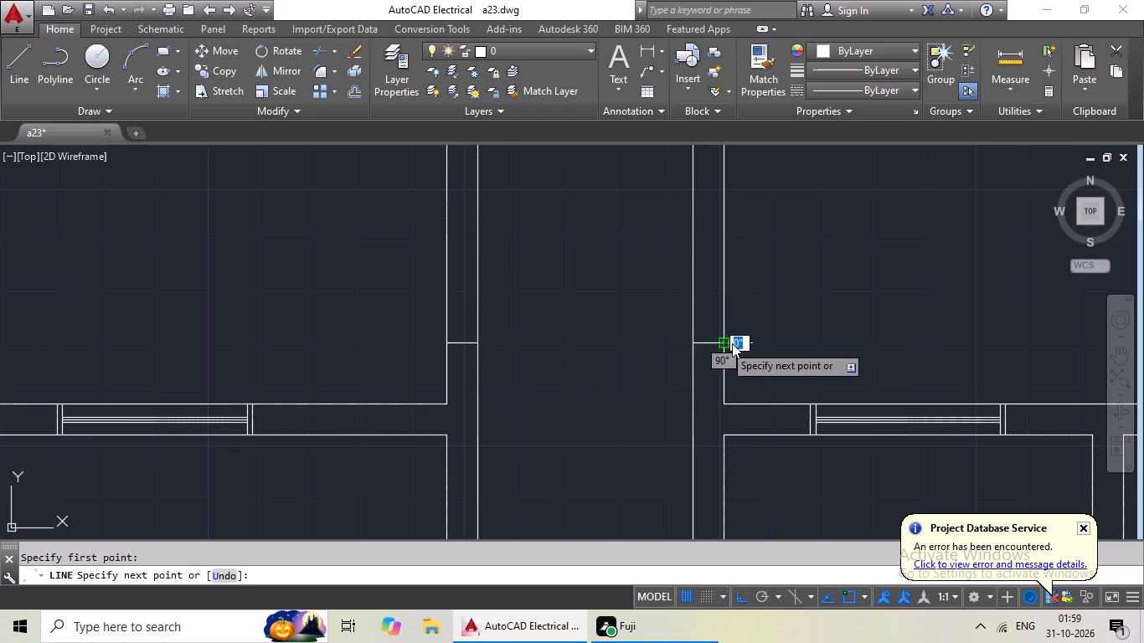
left_click_drag(732, 343, 739, 343)
key("Escape")
key("Escape")
Offset the right and left units' main door jamb lines 4' upward to mark both main door openings.
key("o")
key("Return")
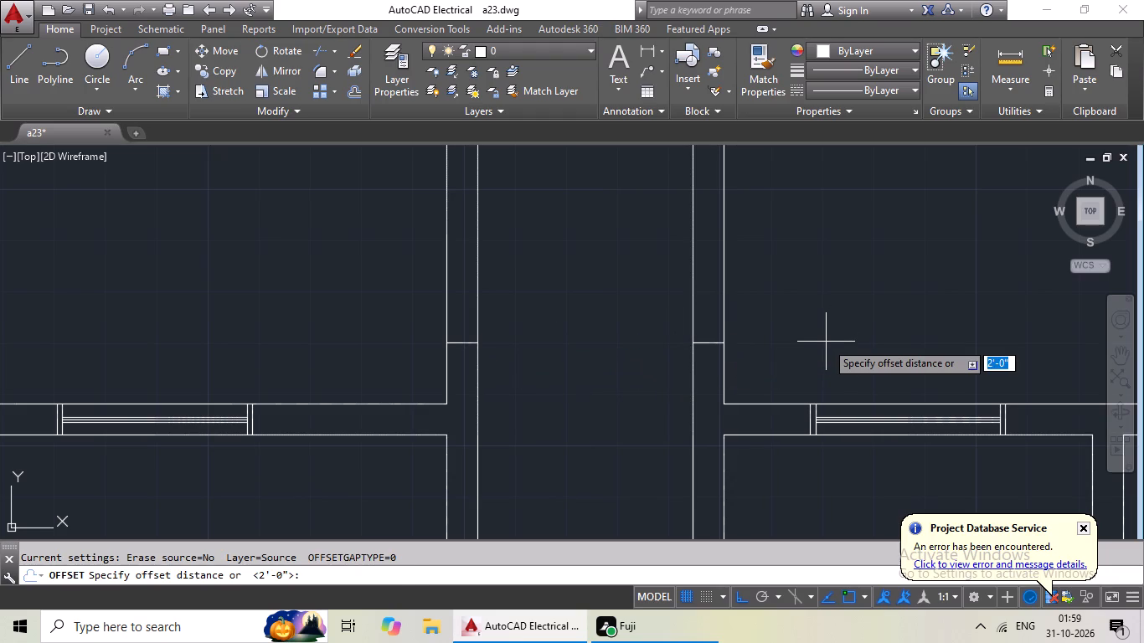
type("4'")
key("Return")
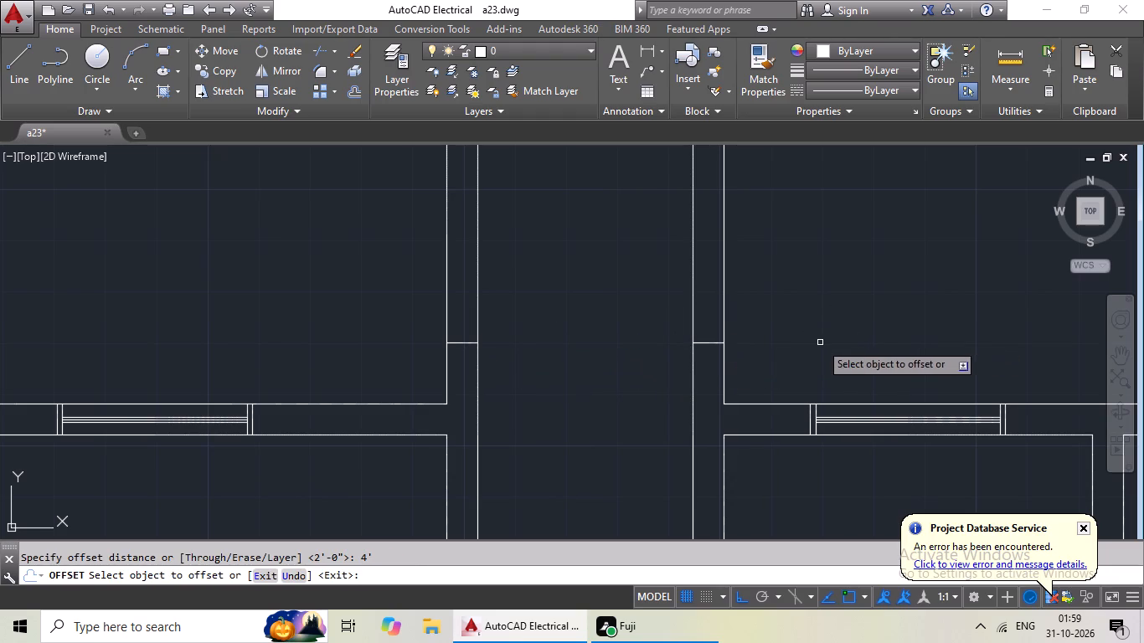
left_click_drag(711, 343, 714, 330)
left_click(715, 301)
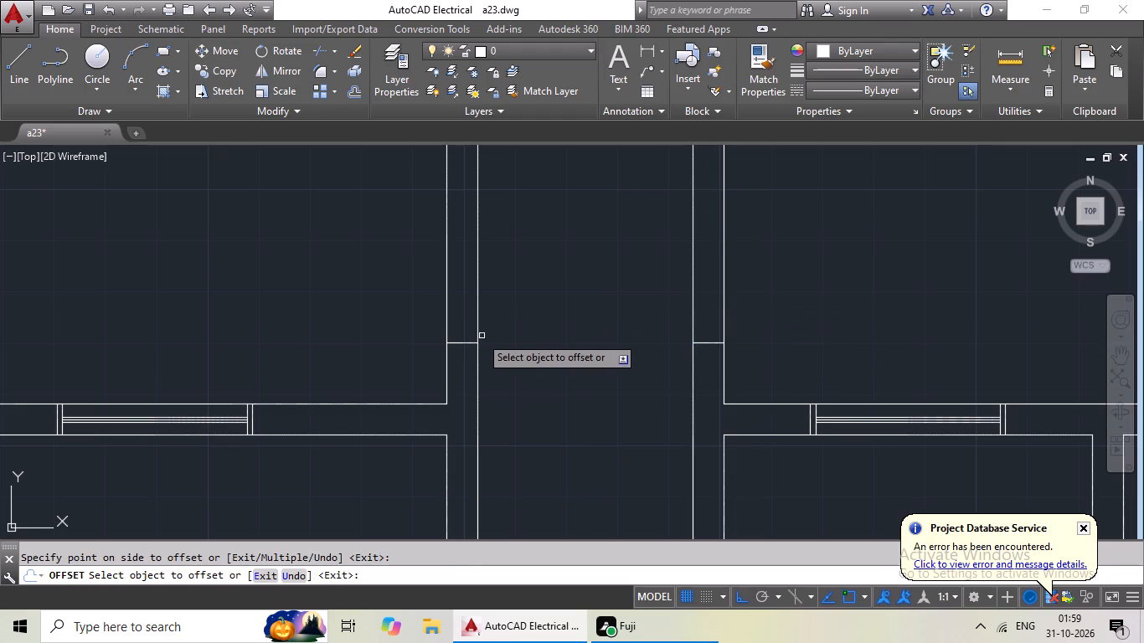
left_click(465, 344)
left_click(466, 303)
Draw a door jamb line across the left unit's third-row wall between the smaller room and the hall, near the outer wall.
scroll(531, 301, "down", 2)
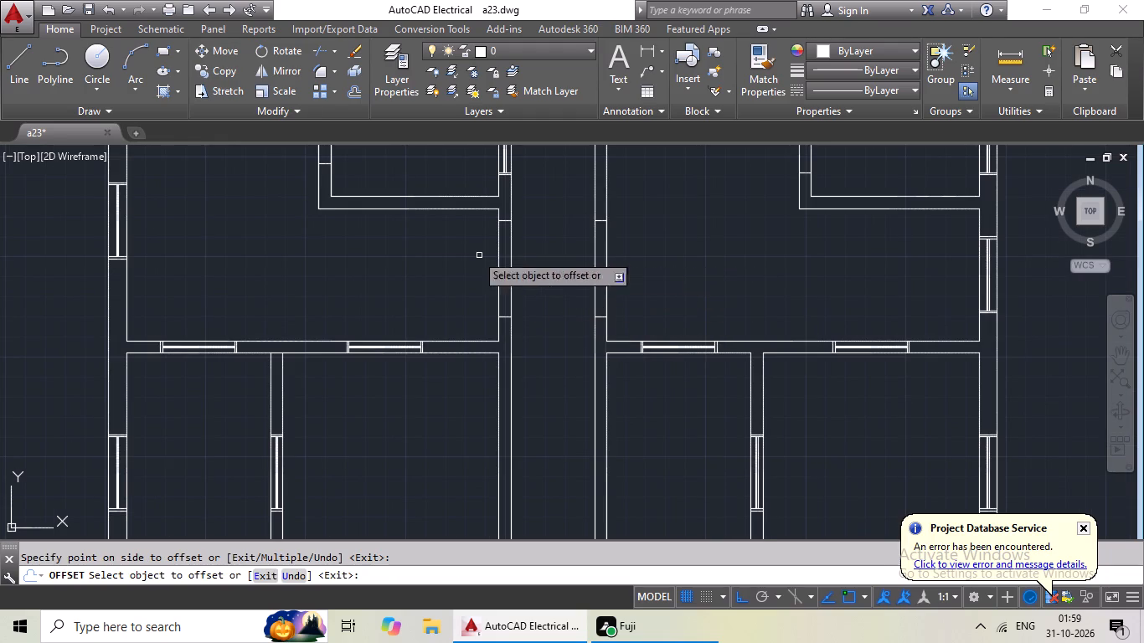
left_click(23, 64)
scroll(354, 247, "down", 1)
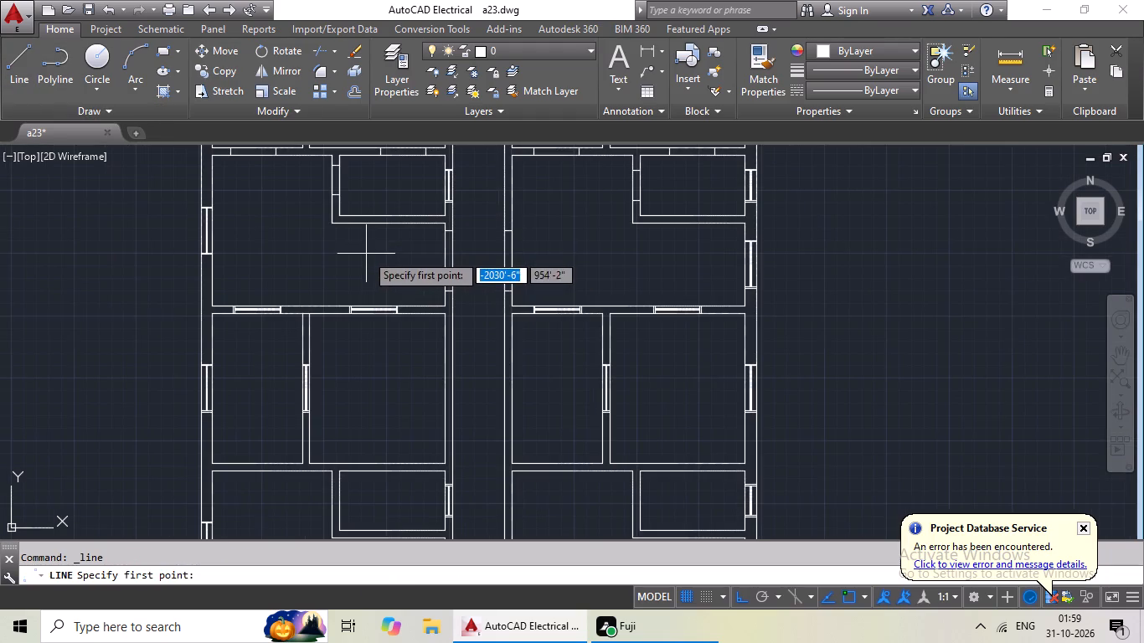
middle_click_drag(370, 244, 400, 177)
scroll(256, 404, "up", 3)
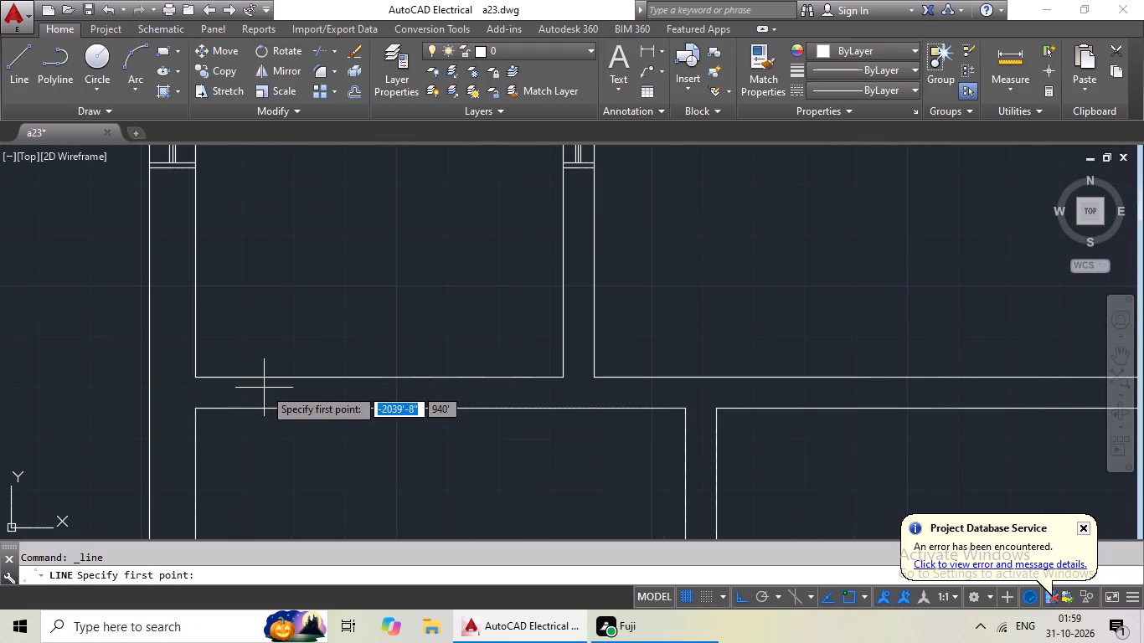
left_click_drag(277, 375, 274, 390)
left_click_drag(274, 412, 433, 394)
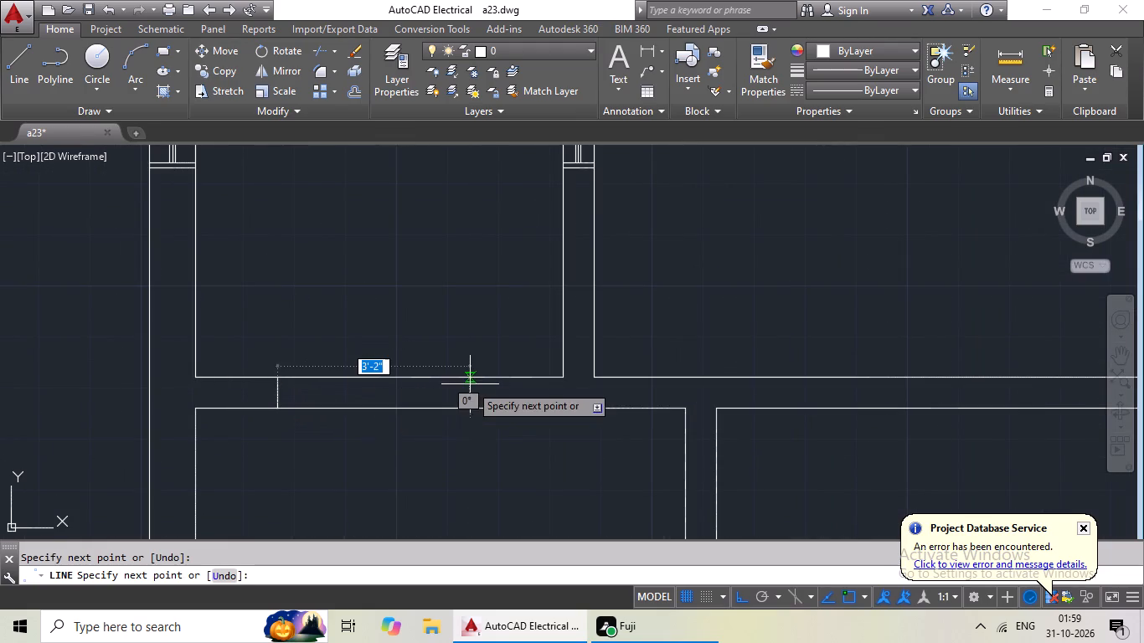
key("Escape")
key("Escape")
key("Escape")
Offset the left unit's third-row smaller-room jamb line 3' toward the passage to mark the door opening.
key("o")
key("Return")
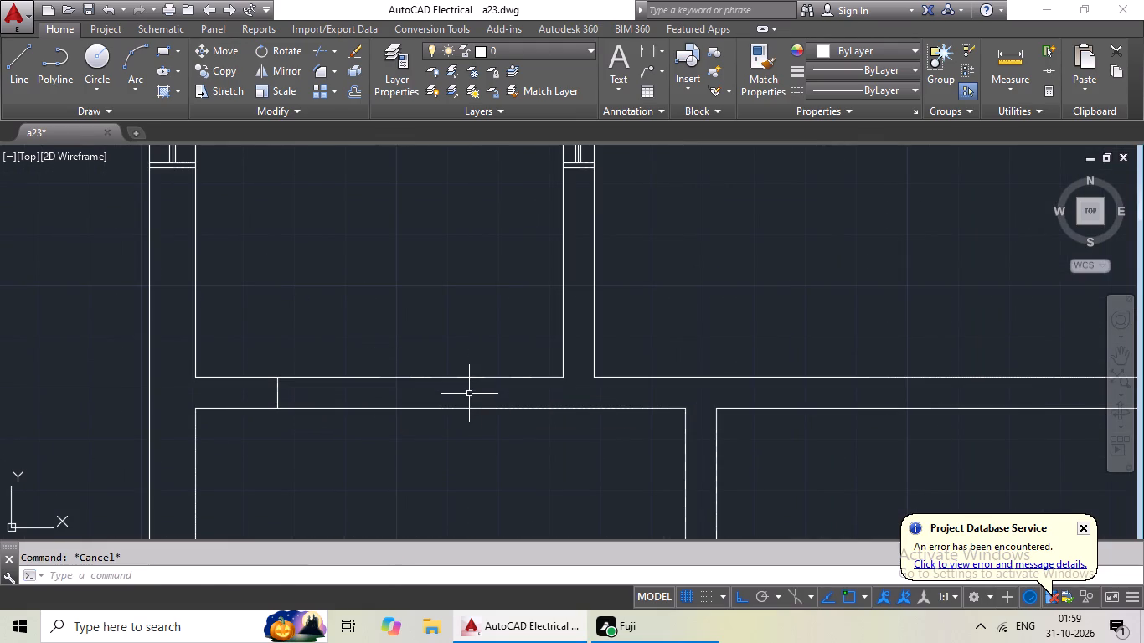
type("3'")
key("Return")
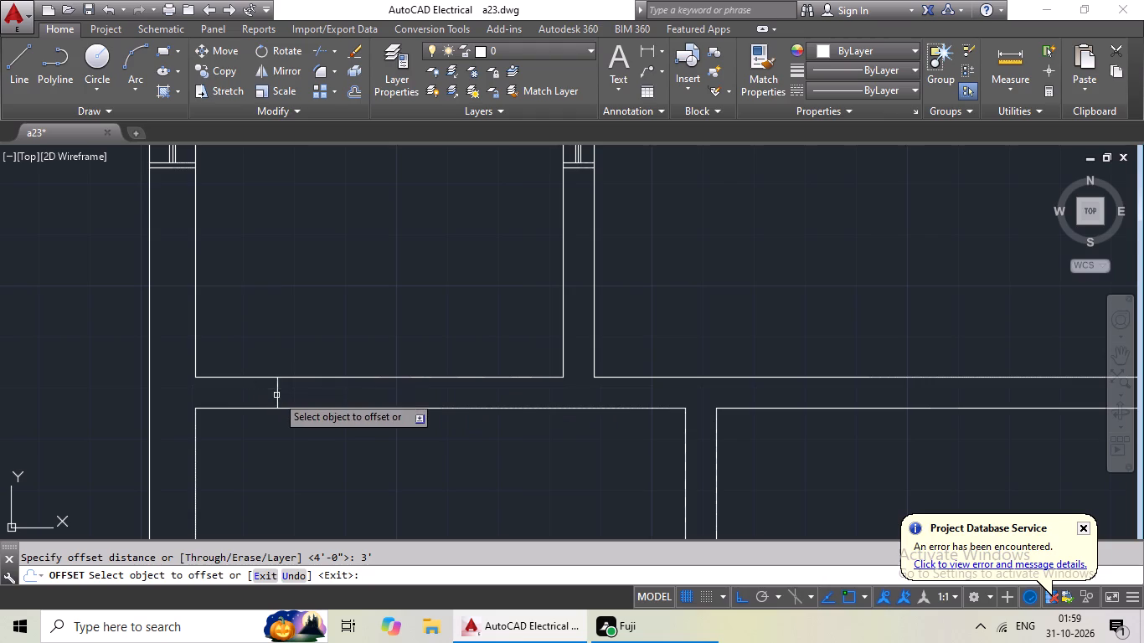
left_click(279, 395)
left_click(423, 409)
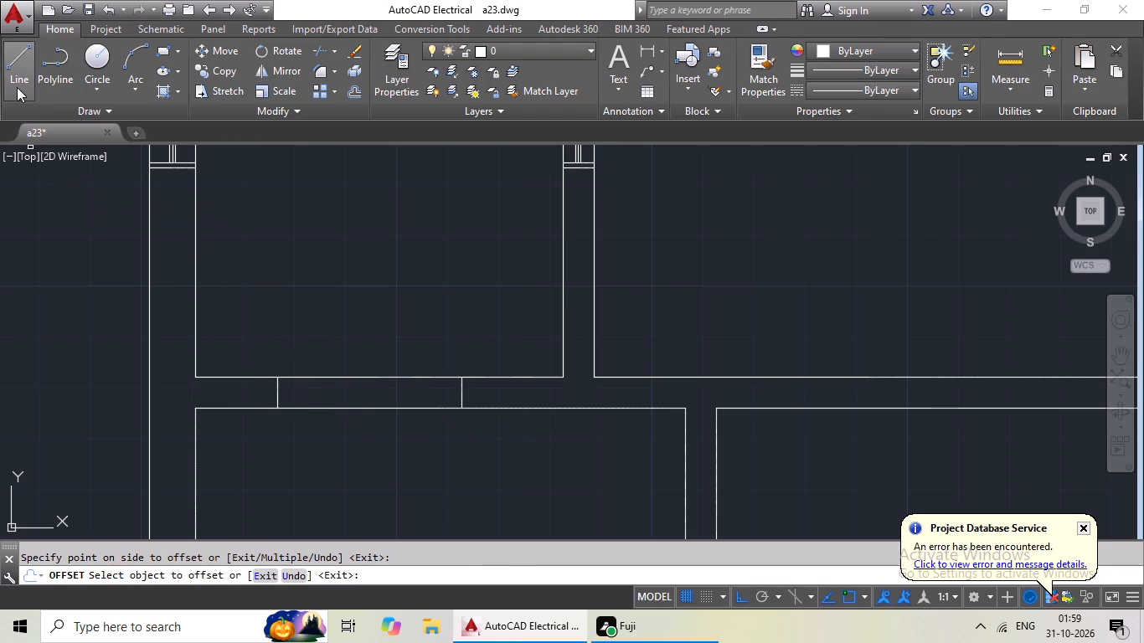
Draw a door jamb line across the left unit's third-row wall below the larger room, near the passage-side corner.
left_click(17, 86)
scroll(446, 312, "down", 3)
middle_click_drag(466, 308, 393, 425)
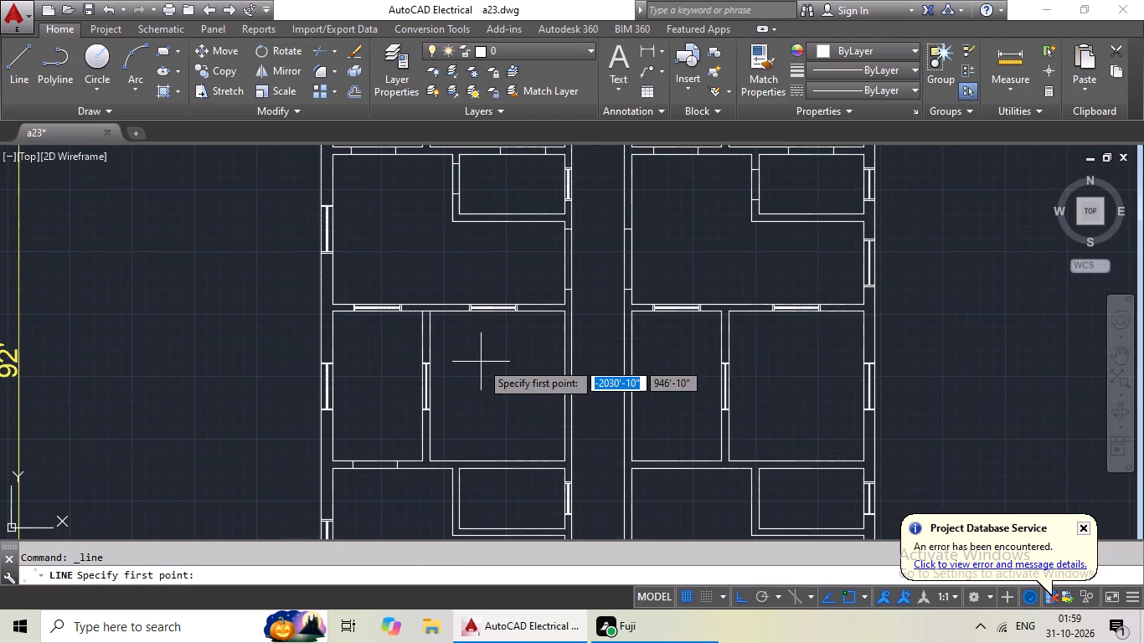
middle_click_drag(504, 375, 489, 224)
scroll(477, 318, "up", 3)
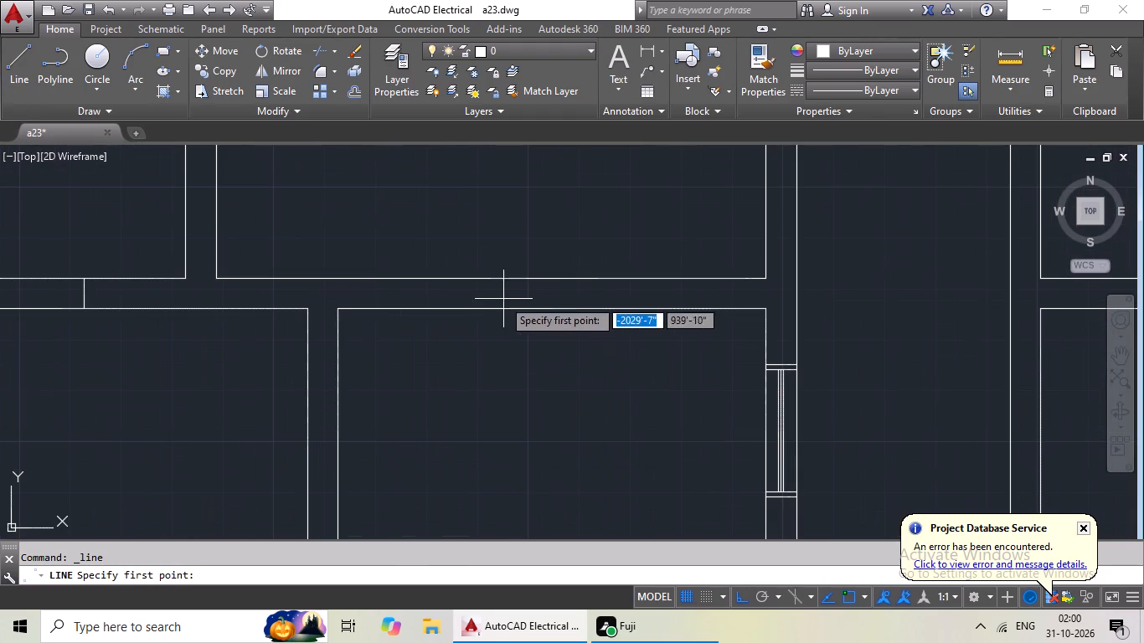
left_click(663, 280)
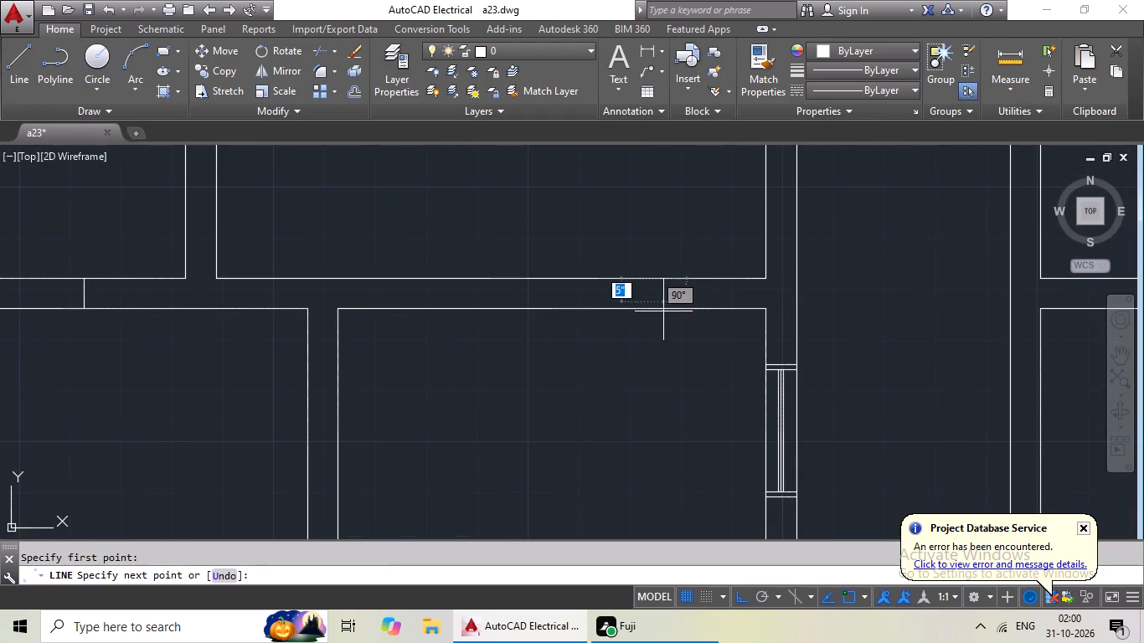
left_click(660, 309)
key("Escape")
Offset the left unit's third-row larger-room jamb line 3' away from the passage to mark the door opening.
key("o")
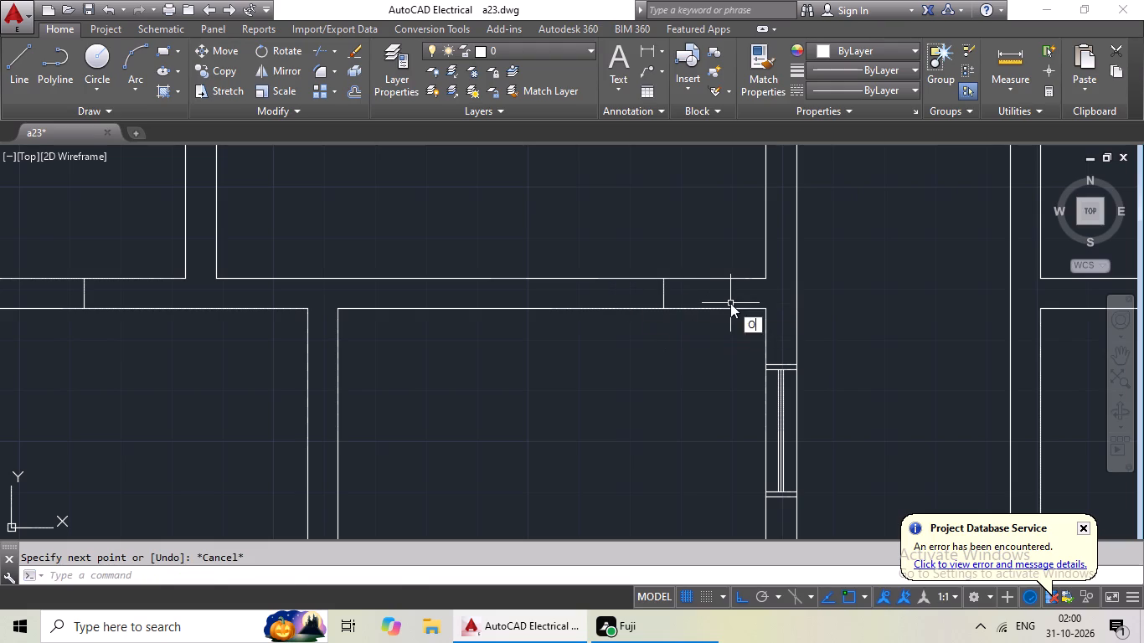
key("Return")
type("3'")
key("Return")
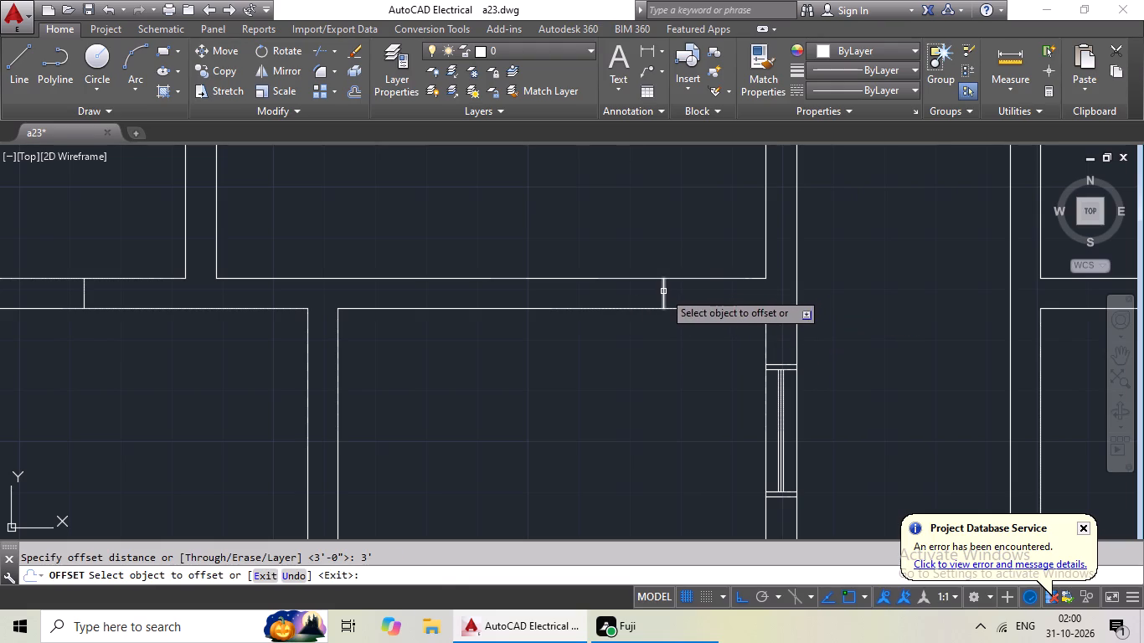
left_click_drag(663, 291, 652, 292)
left_click(571, 293)
Draw a door jamb line across the left unit's third-row toilet wall facing the hall, just below its upper corner.
left_click_drag(8, 59, 29, 59)
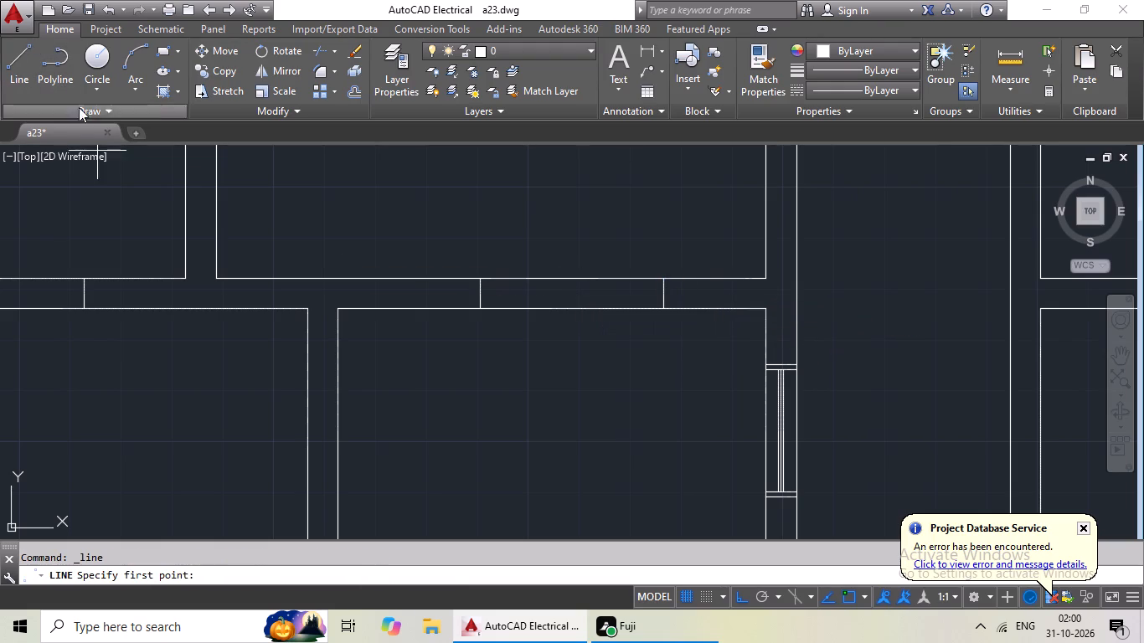
scroll(399, 393, "down", 1)
middle_click_drag(399, 392, 413, 281)
scroll(360, 266, "up", 2)
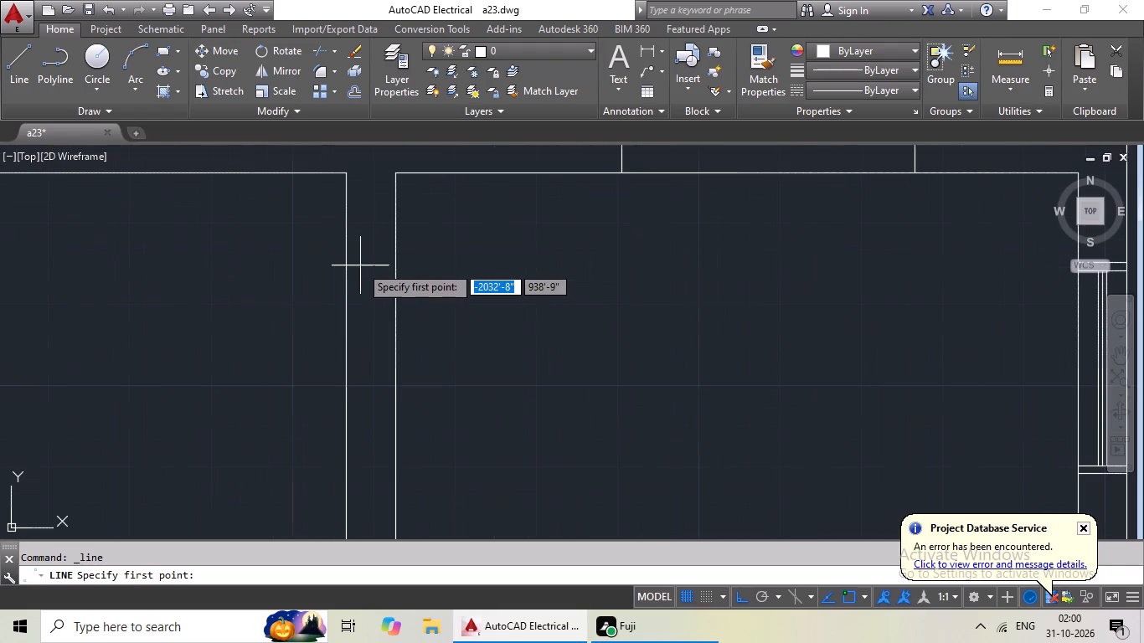
left_click(347, 257)
left_click(397, 255)
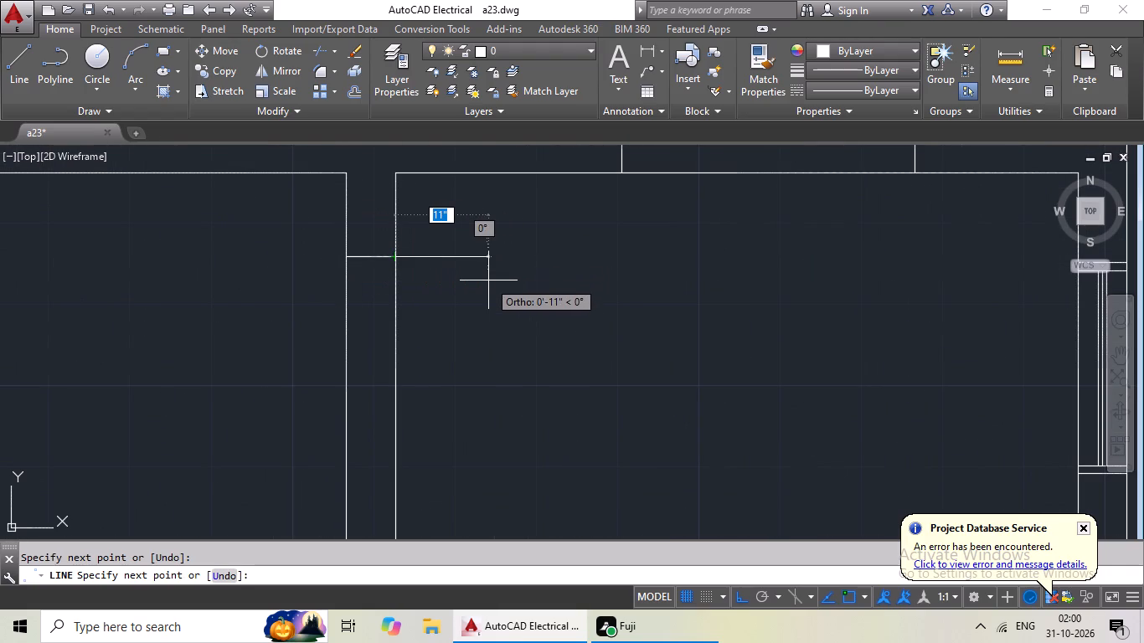
key("Escape")
Offset the left unit's third-row toilet jamb line 2' downward to mark the toilet door opening.
key("o")
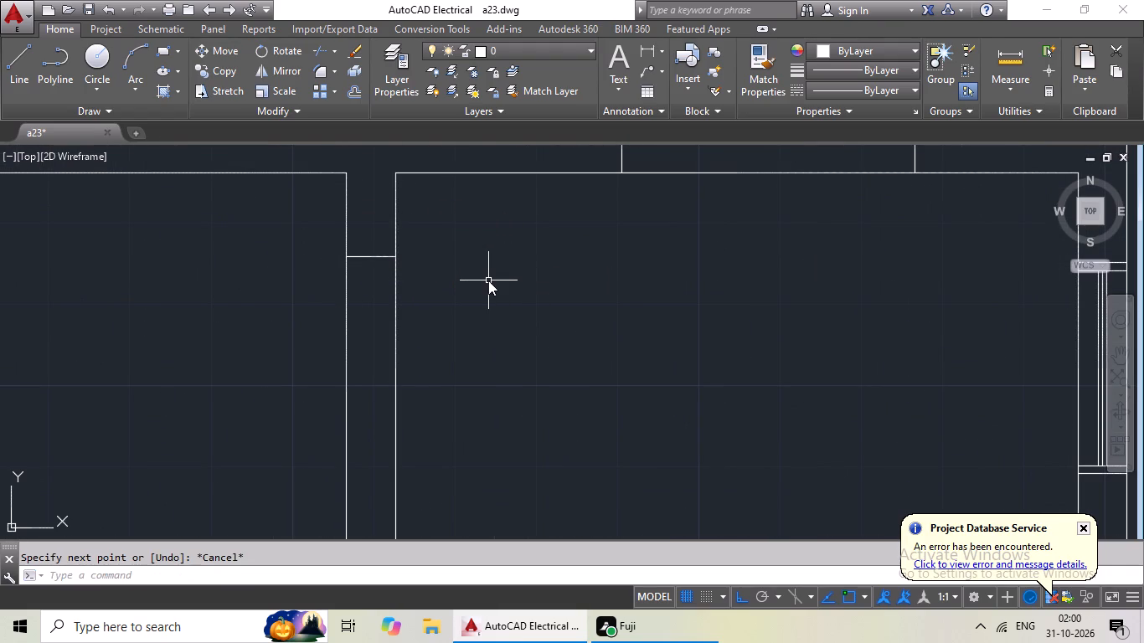
key("Return")
type("2'")
key("Return")
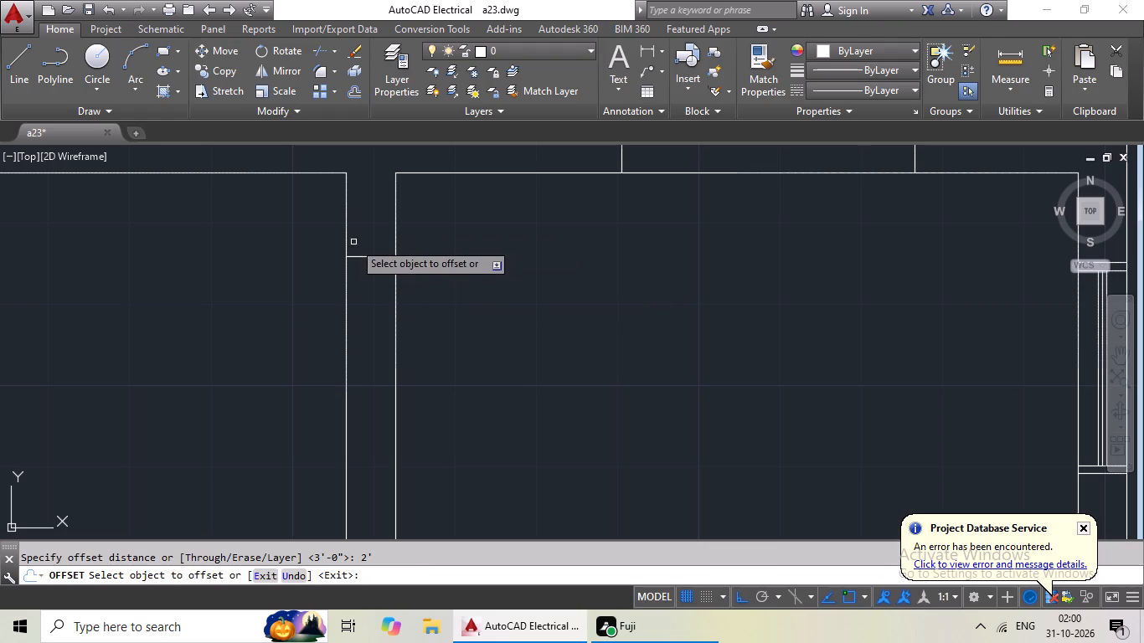
left_click_drag(363, 259, 374, 286)
left_click(388, 345)
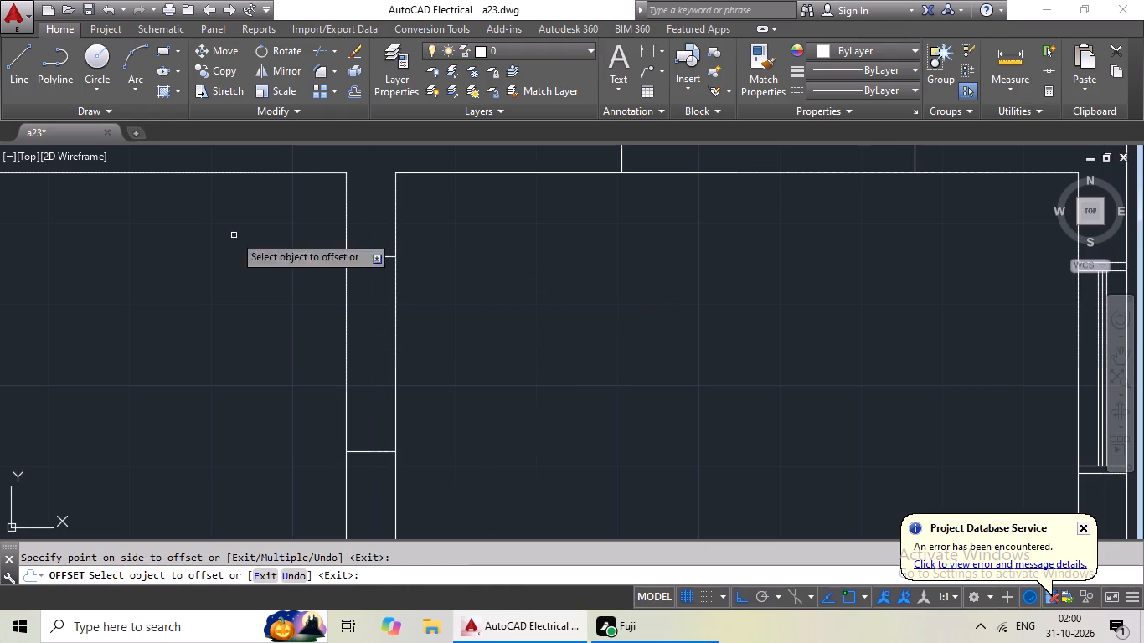
Draw a door jamb line across the right unit's third-row wall between the smaller room and the hall, near the passage.
left_click(12, 88)
scroll(446, 270, "down", 3)
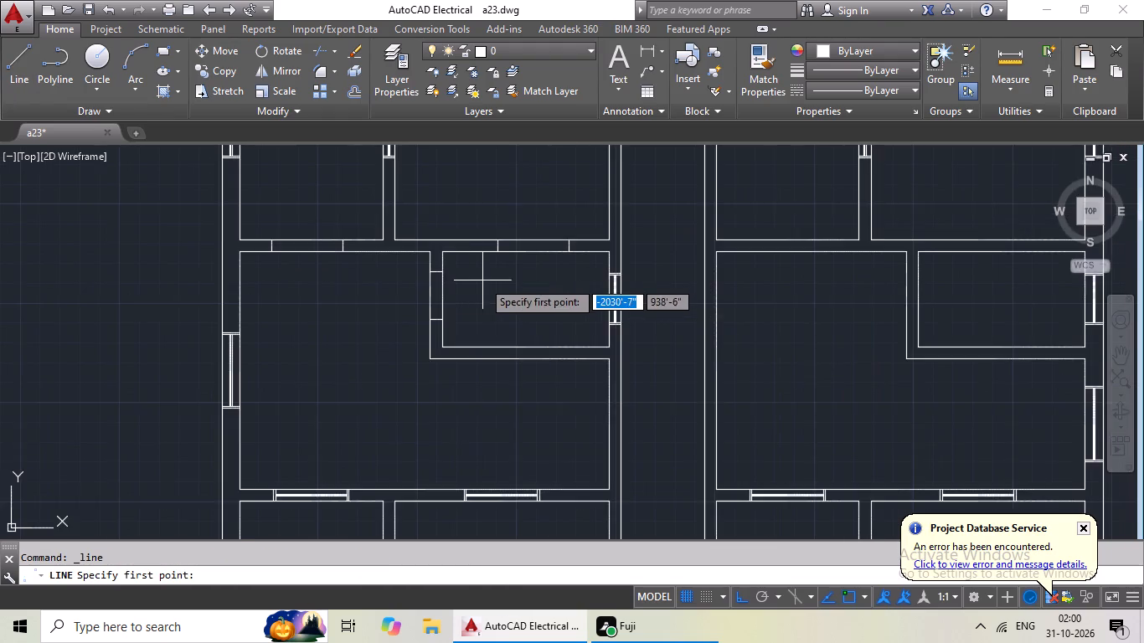
middle_click_drag(482, 280, 163, 289)
middle_click_drag(468, 316, 405, 344)
scroll(360, 270, "up", 1)
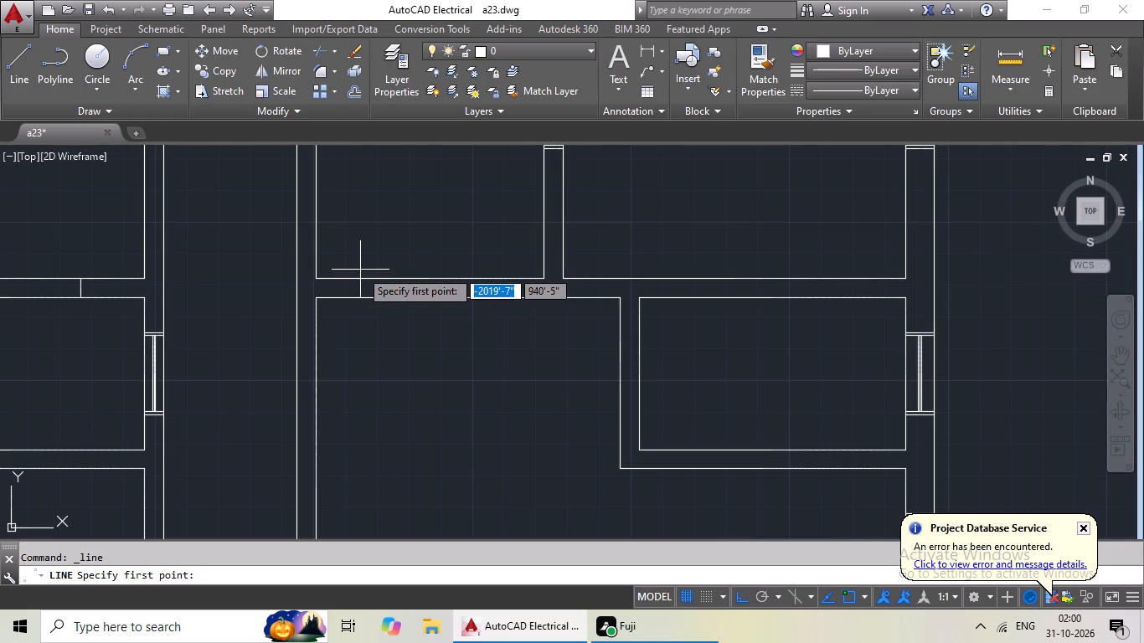
scroll(364, 284, "up", 3)
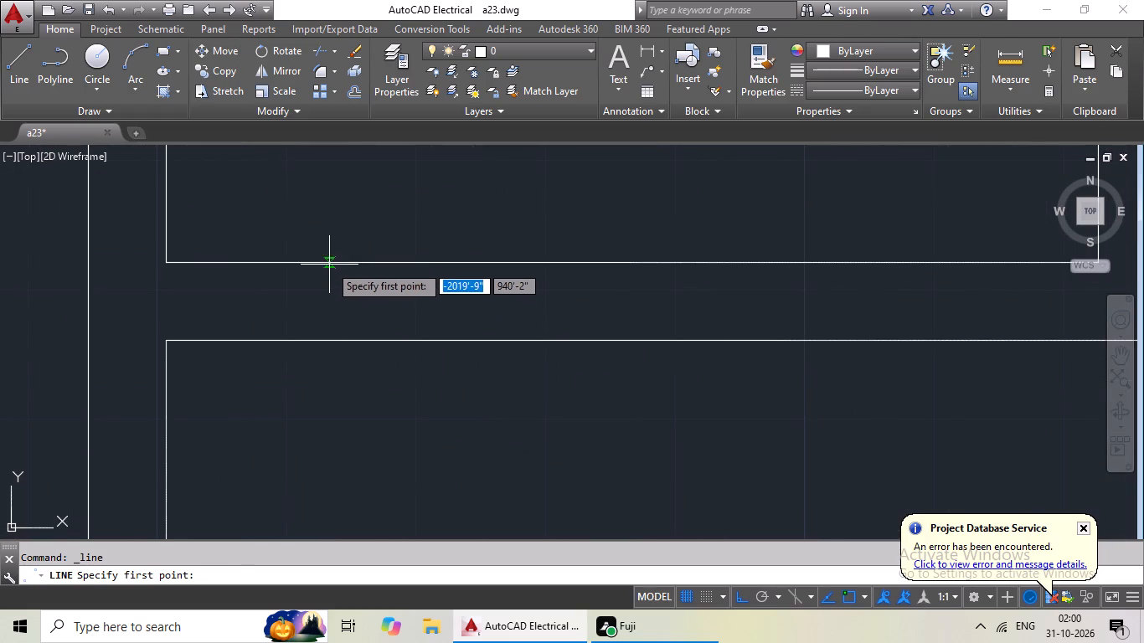
left_click(326, 261)
left_click_drag(326, 339, 357, 338)
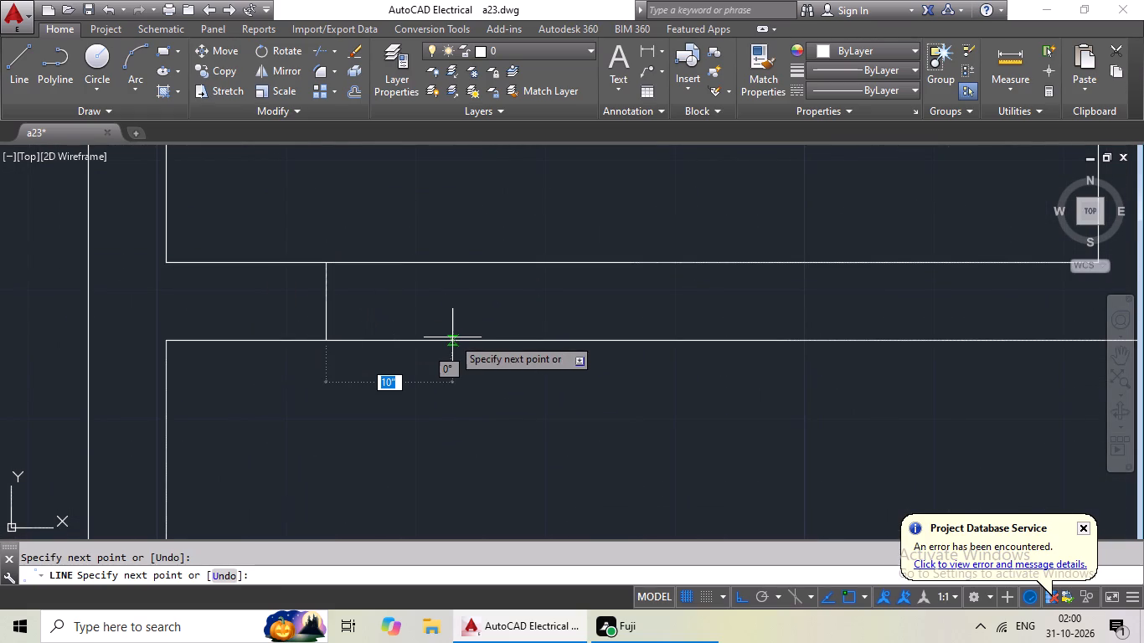
key("Escape")
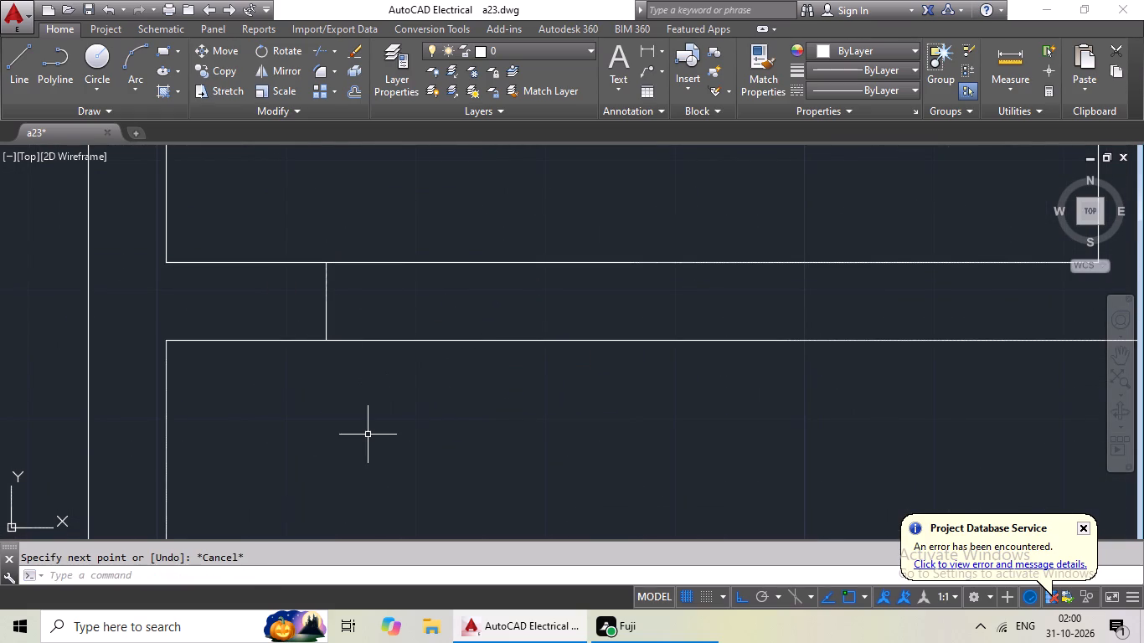
Offset the right unit's third-row smaller-room jamb line 3' away from the passage to mark the door opening.
key("o")
key("Return")
type("3'")
key("Return")
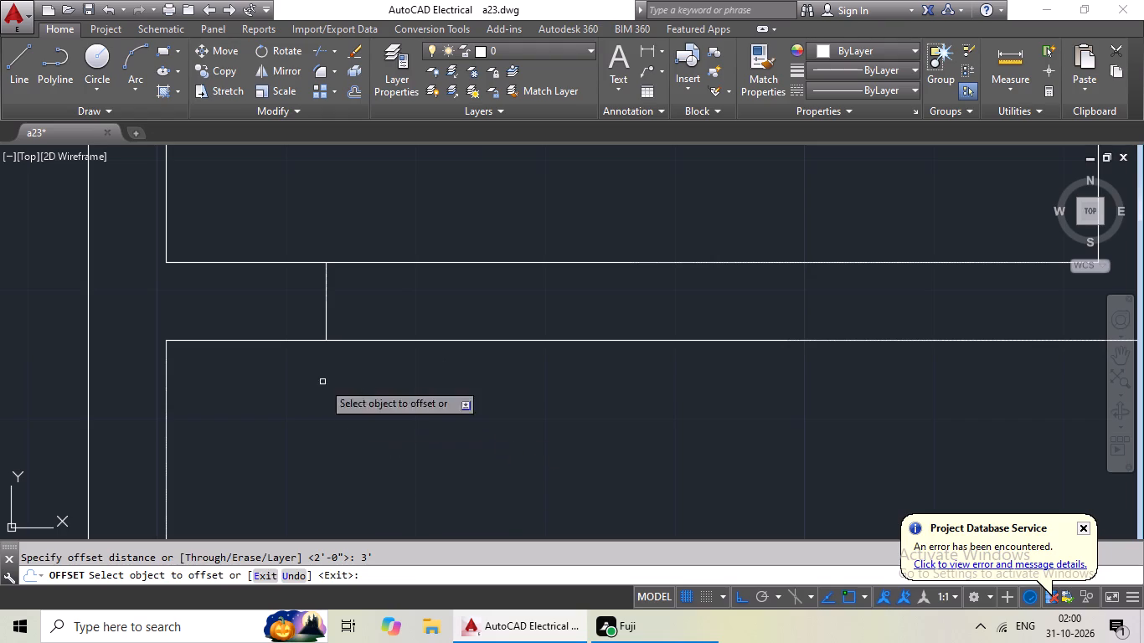
left_click_drag(324, 306, 382, 329)
left_click(538, 370)
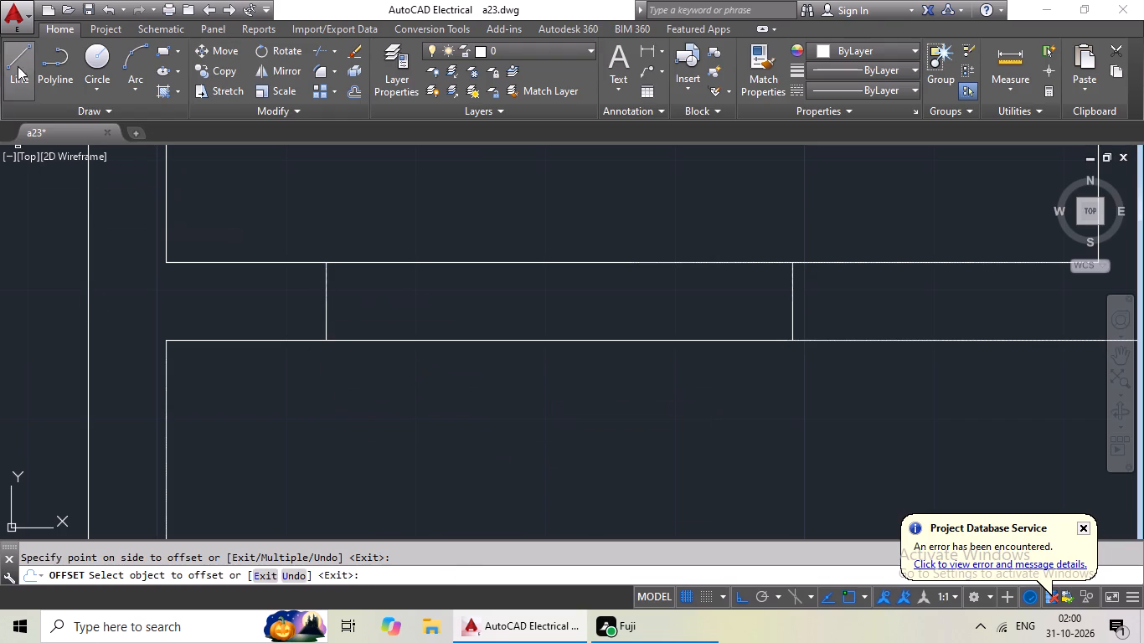
Draw a door jamb line across the right unit's third-row wall below the larger room, near the outer wall.
left_click(19, 64)
scroll(224, 275, "down", 4)
middle_click_drag(327, 334, 268, 354)
scroll(318, 352, "down", 2)
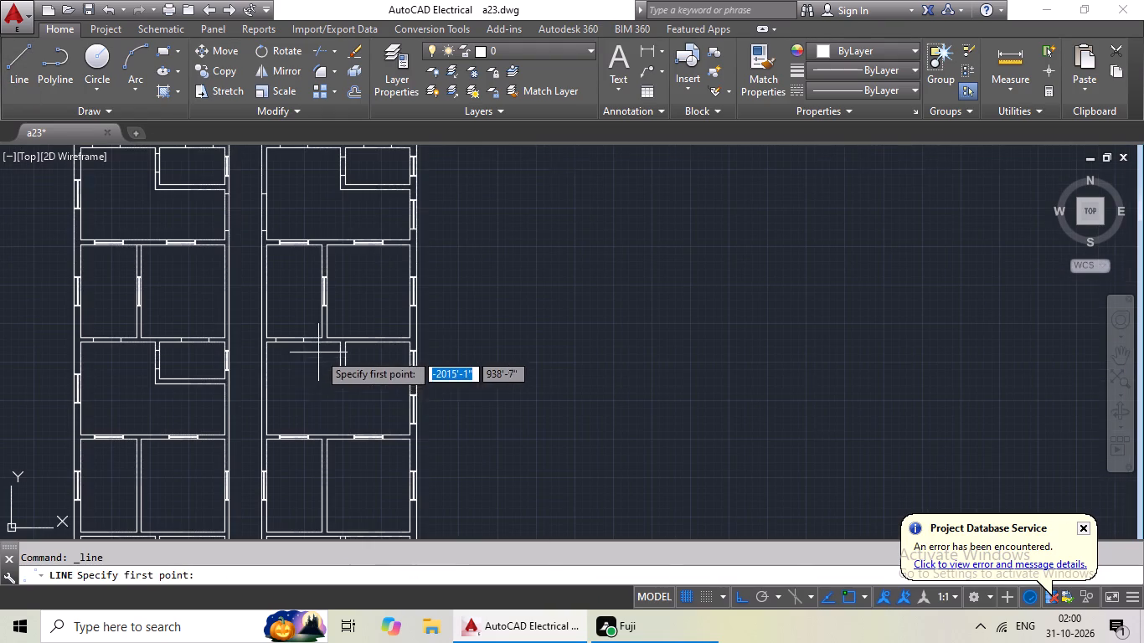
middle_click(295, 364)
scroll(346, 358, "up", 4)
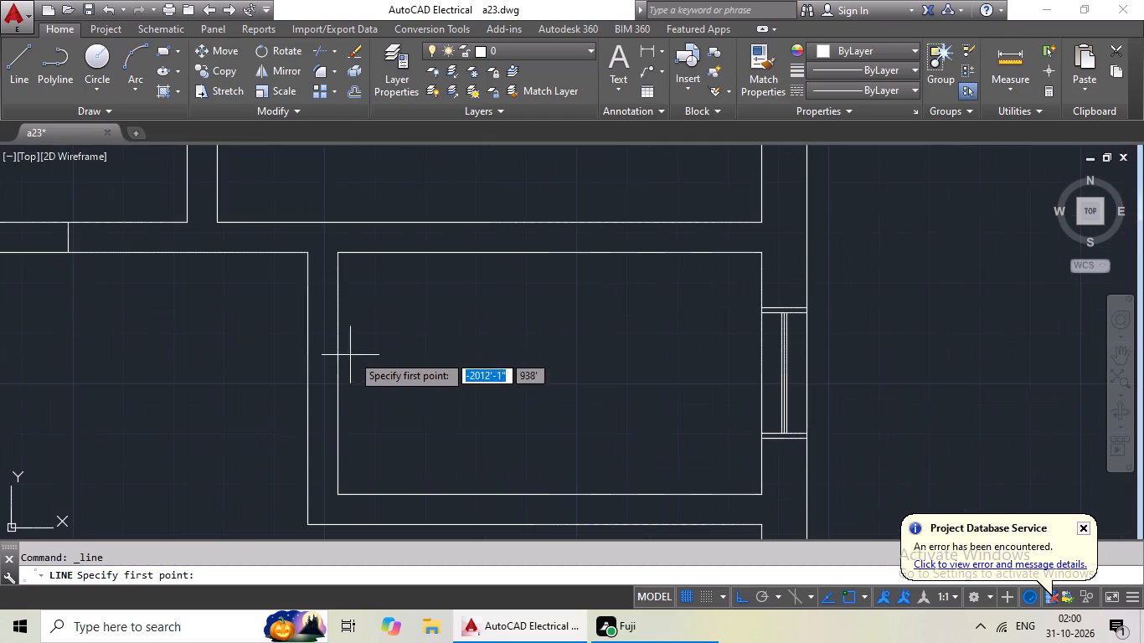
left_click(664, 220)
left_click(665, 248)
key("Escape")
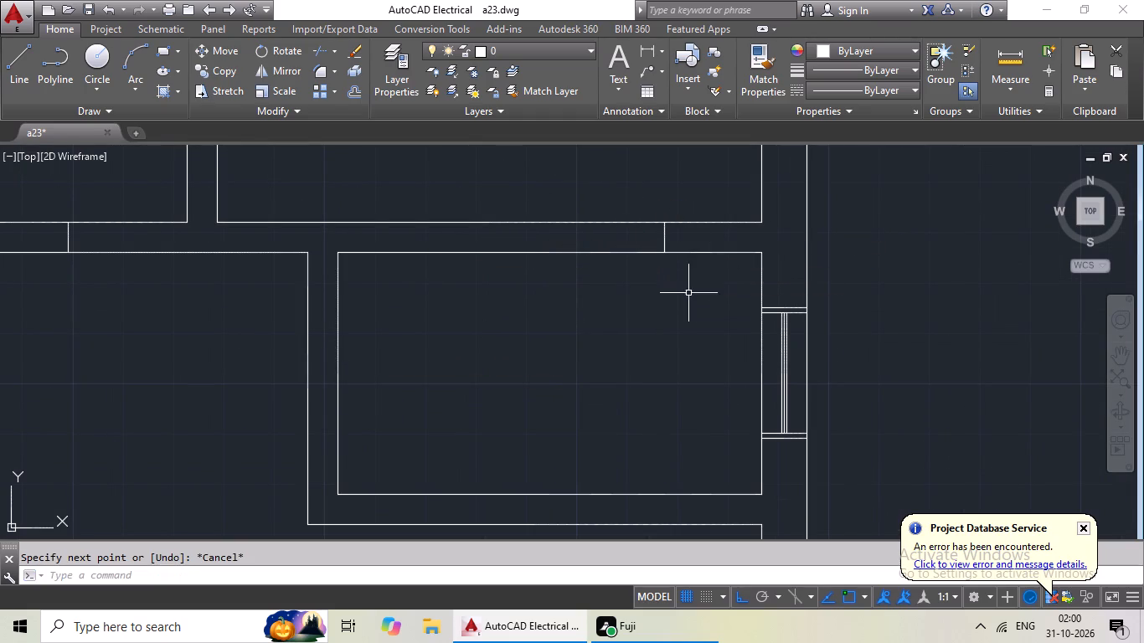
Offset the right unit's third-row larger-room jamb line 3' toward the passage to mark the door opening.
key("o")
key("Return")
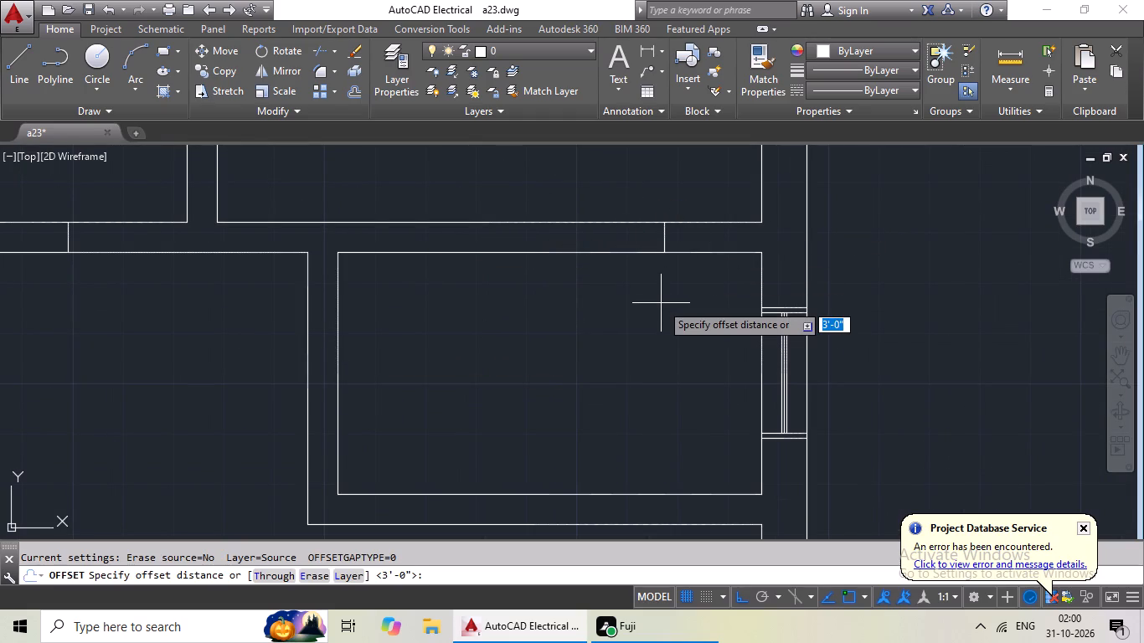
type("3'")
key("Return")
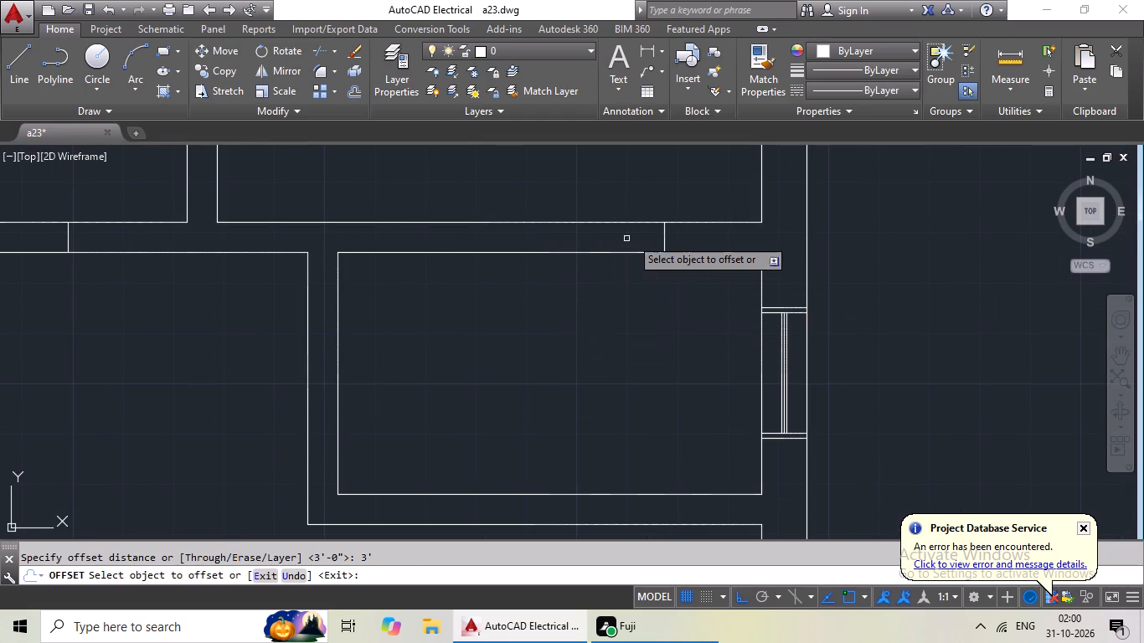
left_click_drag(666, 236, 657, 243)
left_click(611, 255)
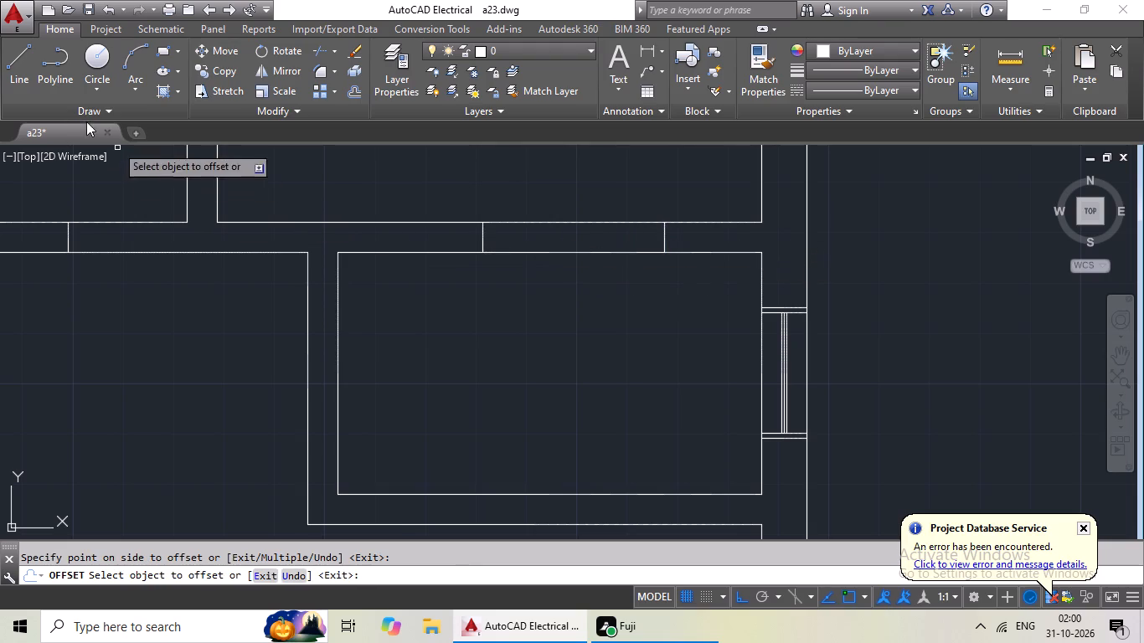
Draw a door jamb line across the right unit's third-row toilet wall facing the hall, just below its upper corner.
left_click(6, 70)
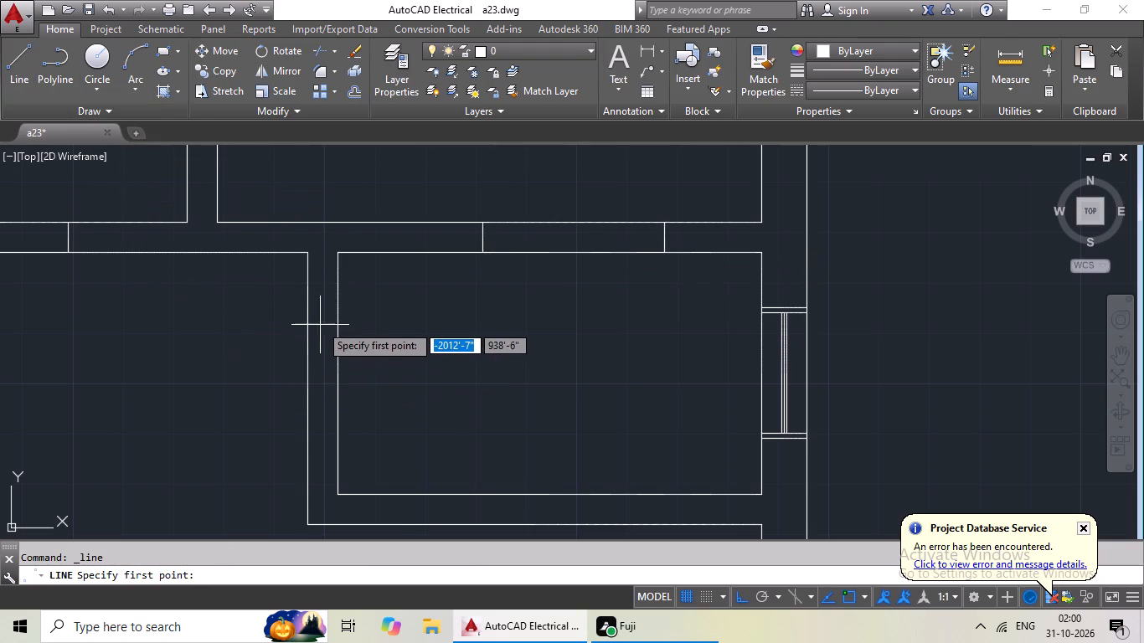
left_click(307, 311)
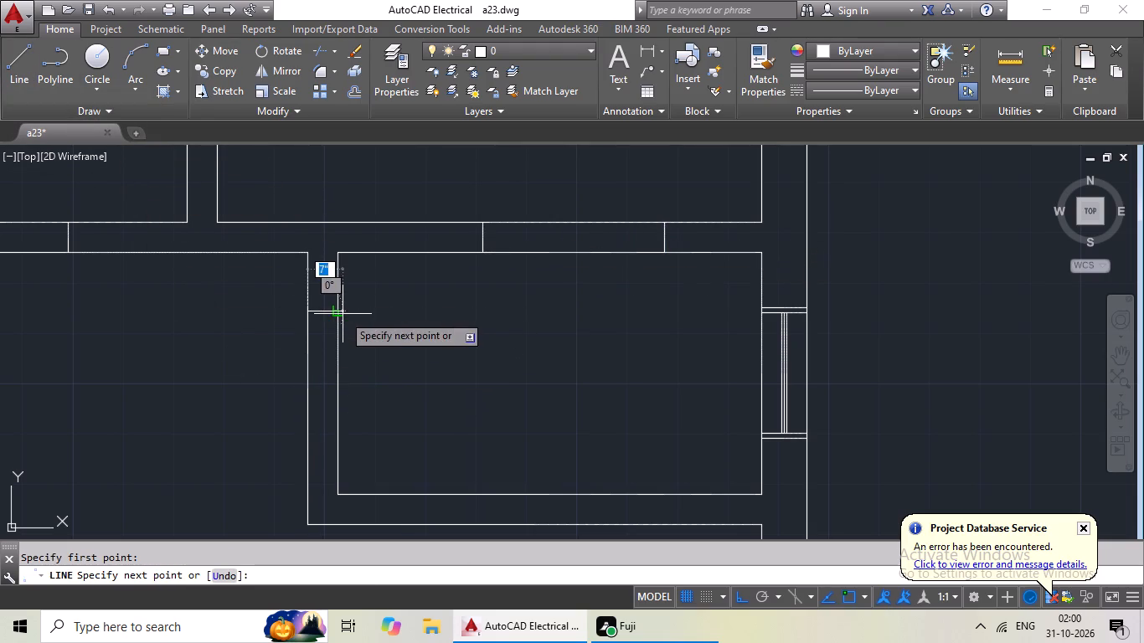
left_click_drag(343, 314, 352, 314)
key("Escape")
Offset the right unit's third-row toilet jamb line 2' downward to mark the toilet door opening.
key("o")
key("Return")
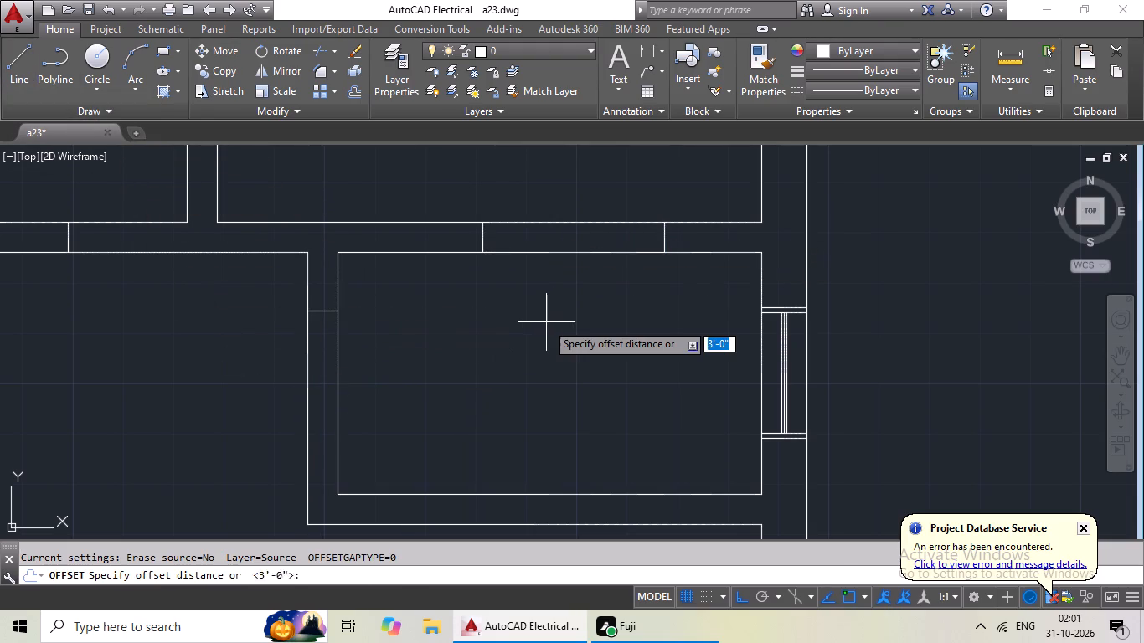
type("2'")
key("Return")
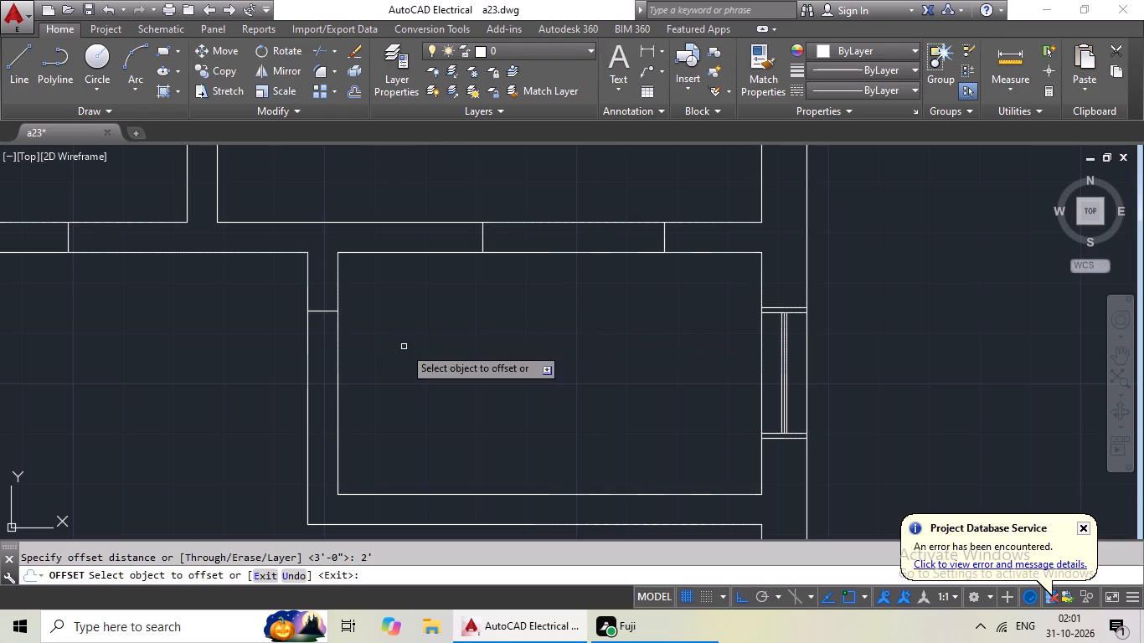
left_click(314, 312)
left_click(332, 335)
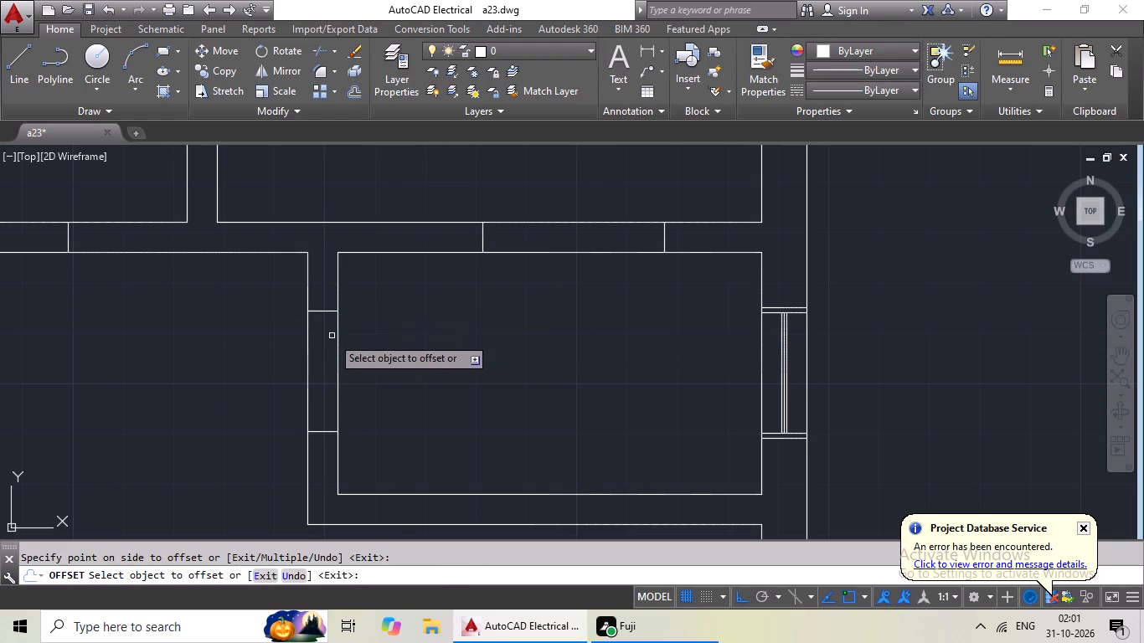
Draw a main door jamb line across the left unit's third-row passage wall, just above the hall's lower corner.
left_click(30, 80)
scroll(229, 298, "down", 3)
middle_click_drag(231, 349, 377, 308)
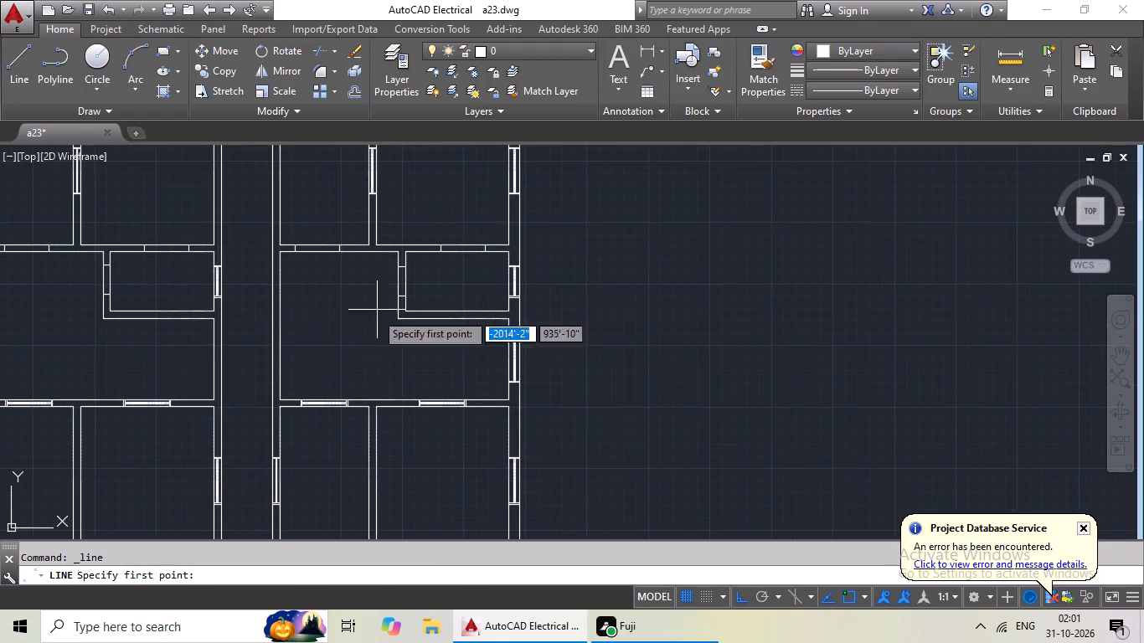
middle_click_drag(317, 336, 383, 301)
middle_click_drag(375, 313, 412, 283)
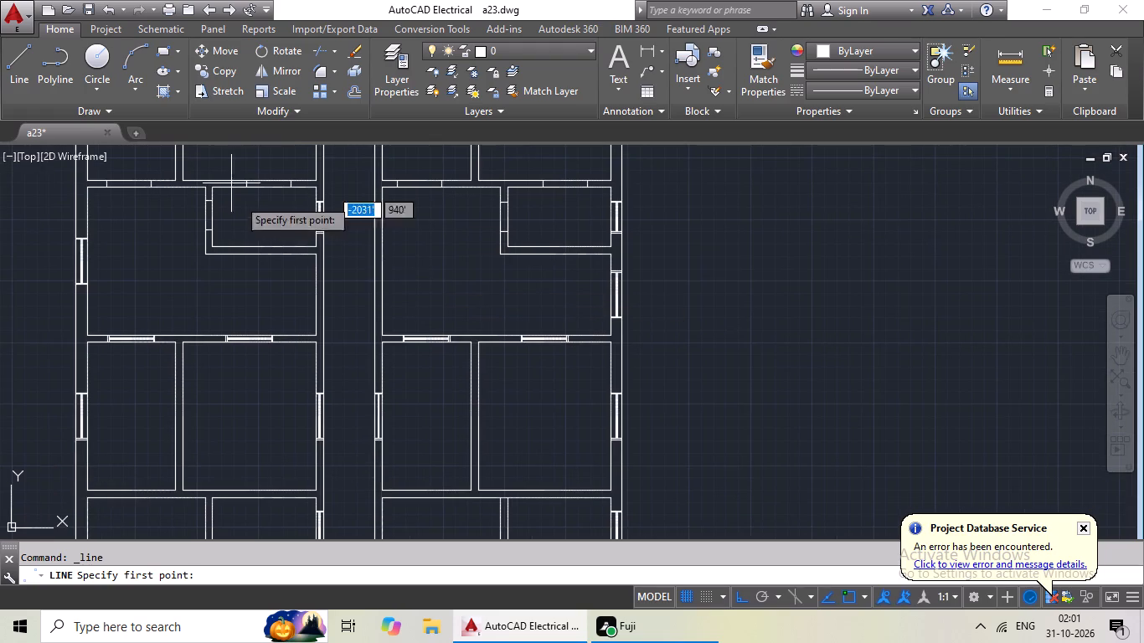
scroll(308, 298, "up", 2)
scroll(337, 373, "up", 2)
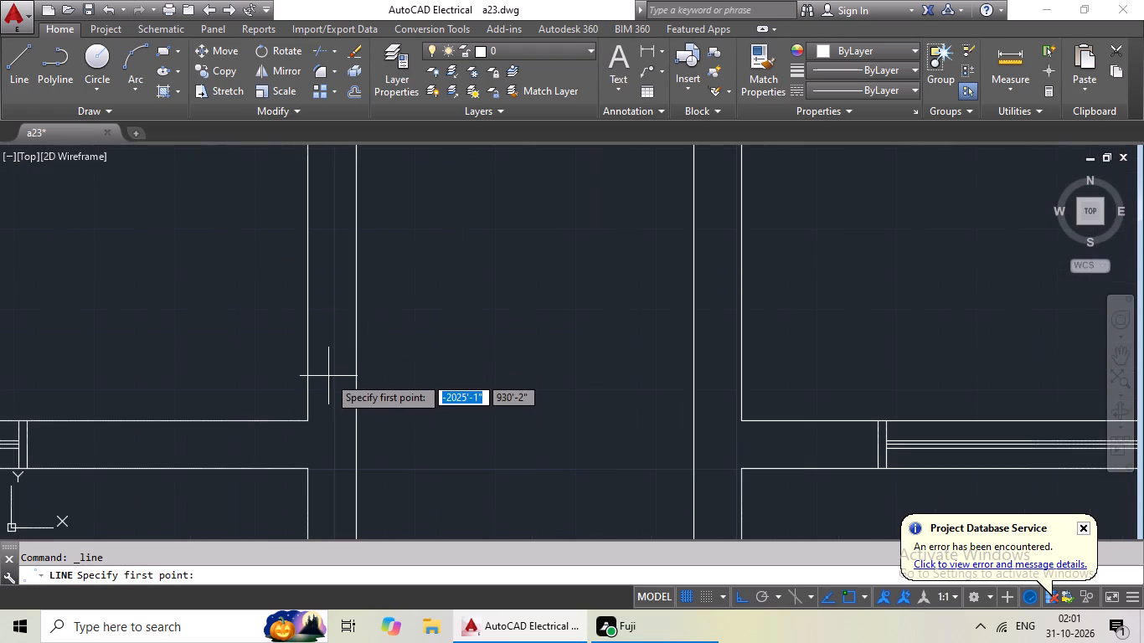
left_click(307, 360)
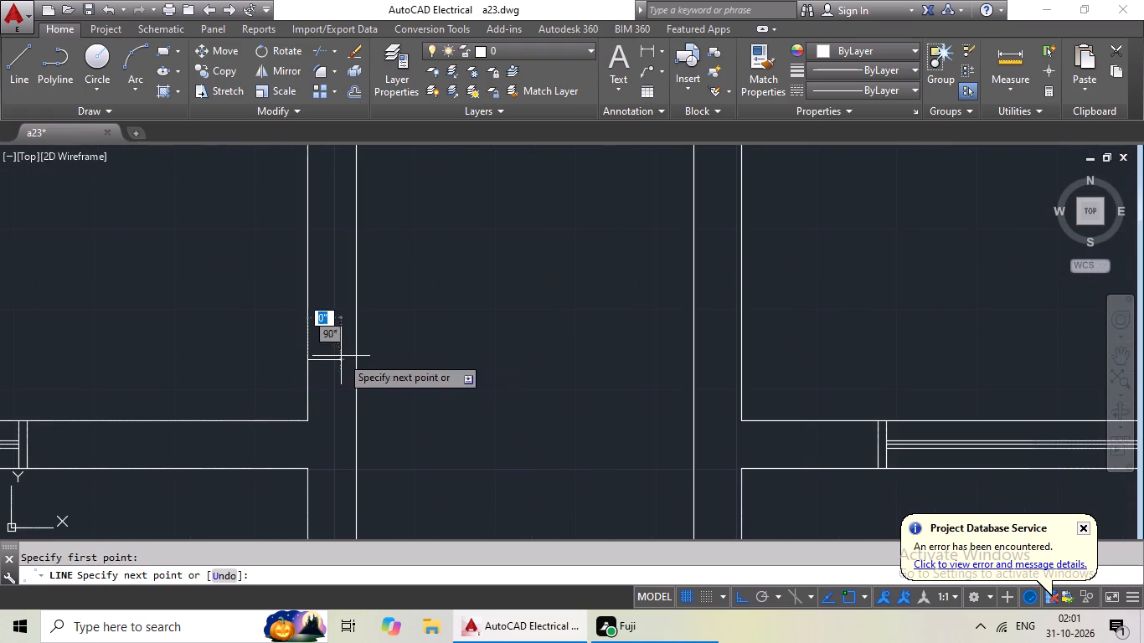
left_click(356, 357)
key("Escape")
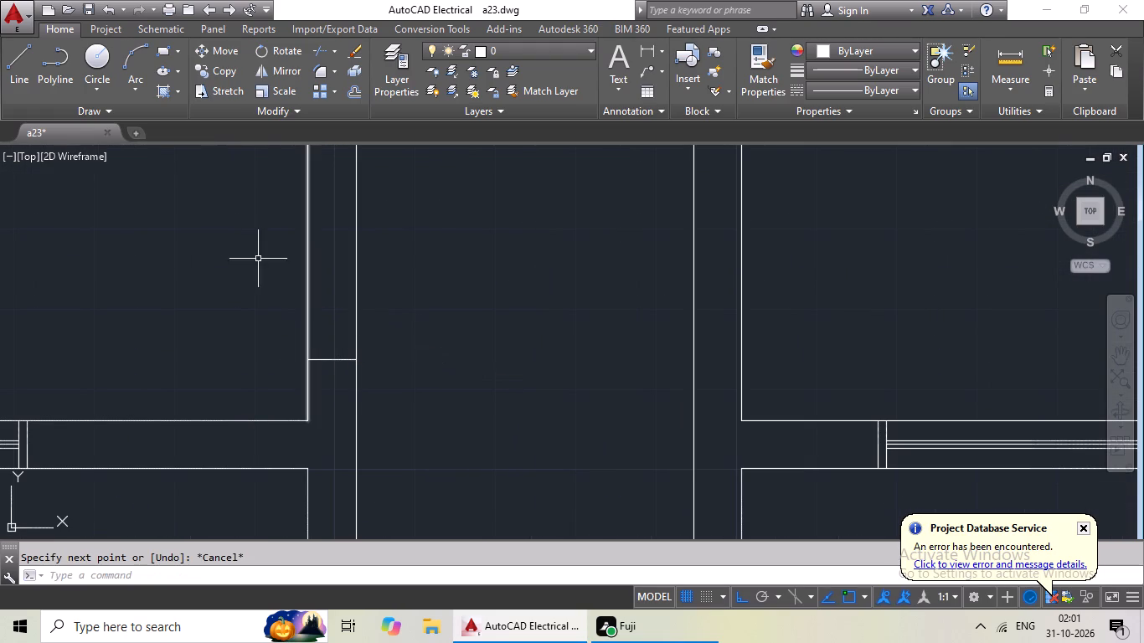
Draw a main door jamb line across the right unit's third-row passage wall, level with the left unit's jamb.
left_click_drag(26, 79, 36, 85)
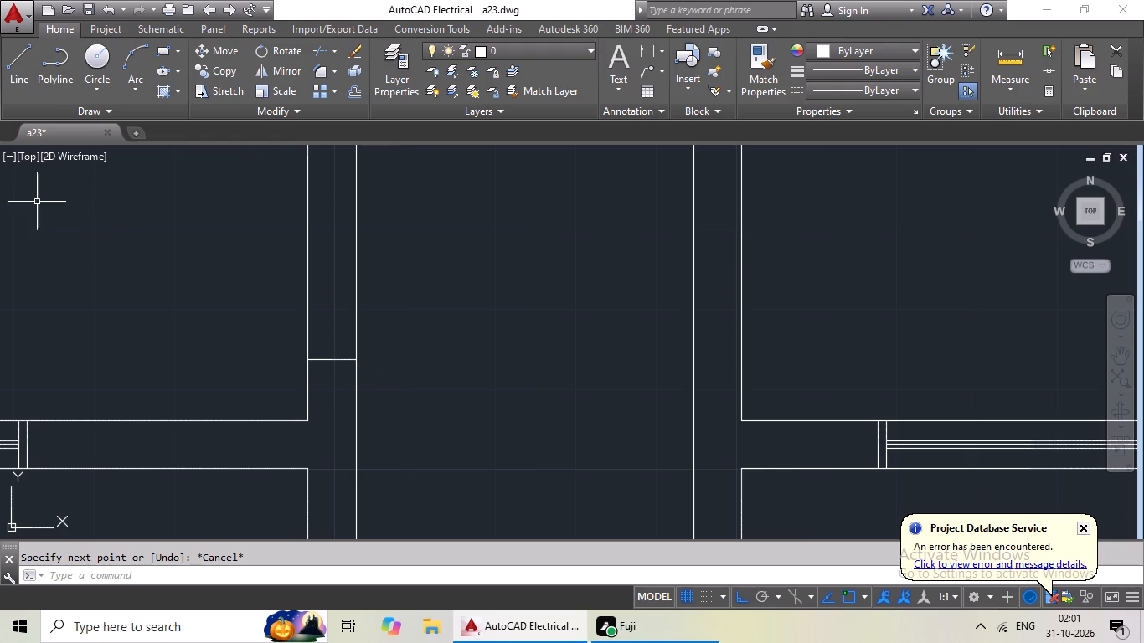
left_click(13, 75)
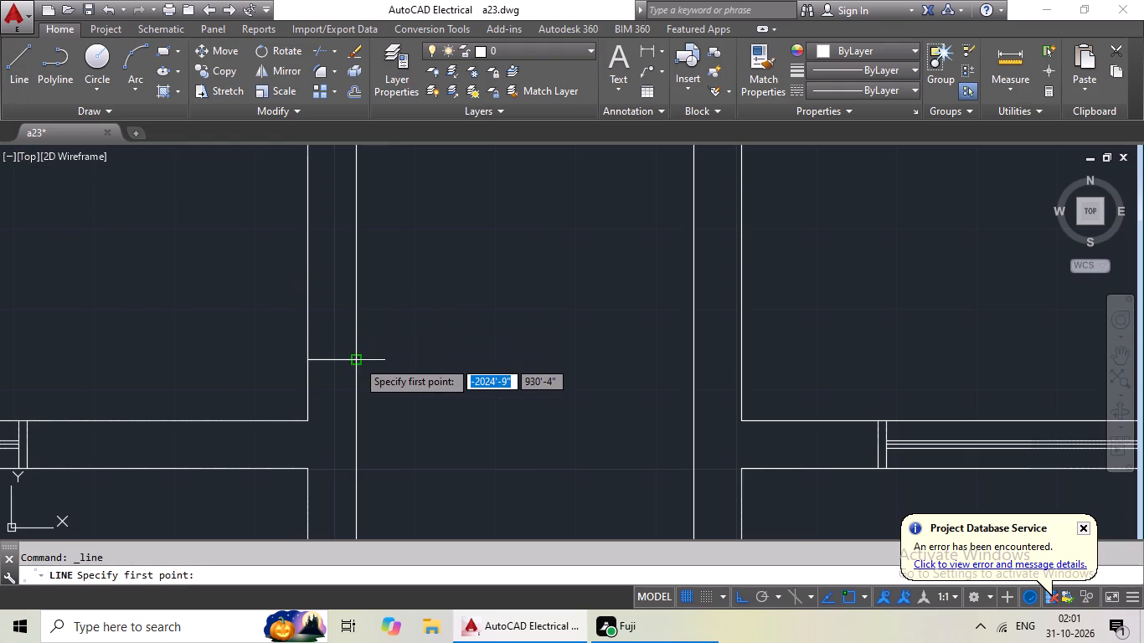
left_click(695, 362)
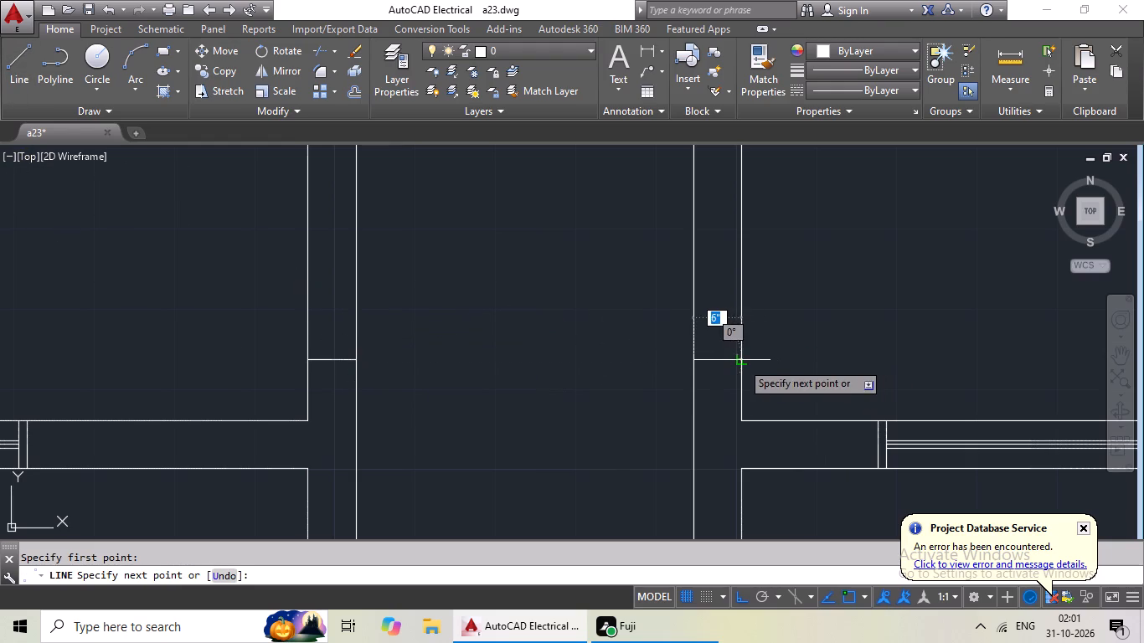
left_click_drag(741, 362, 763, 358)
key("Escape")
key("Escape")
Offset the third-row main door jamb lines of both units 4' upward to mark the main door openings.
key("o")
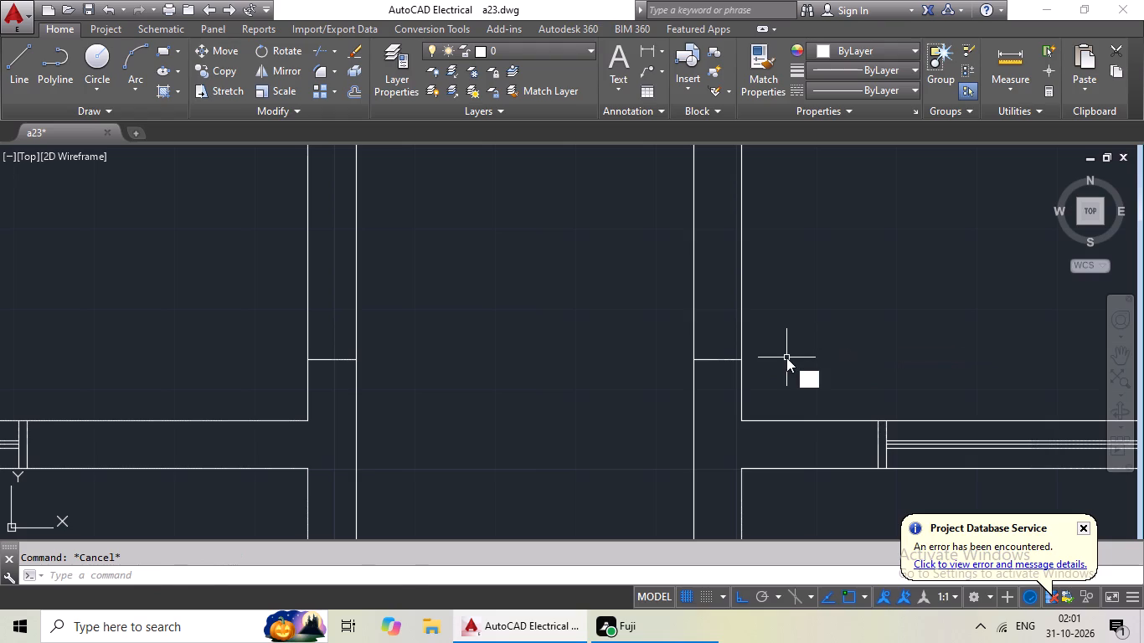
key("Return")
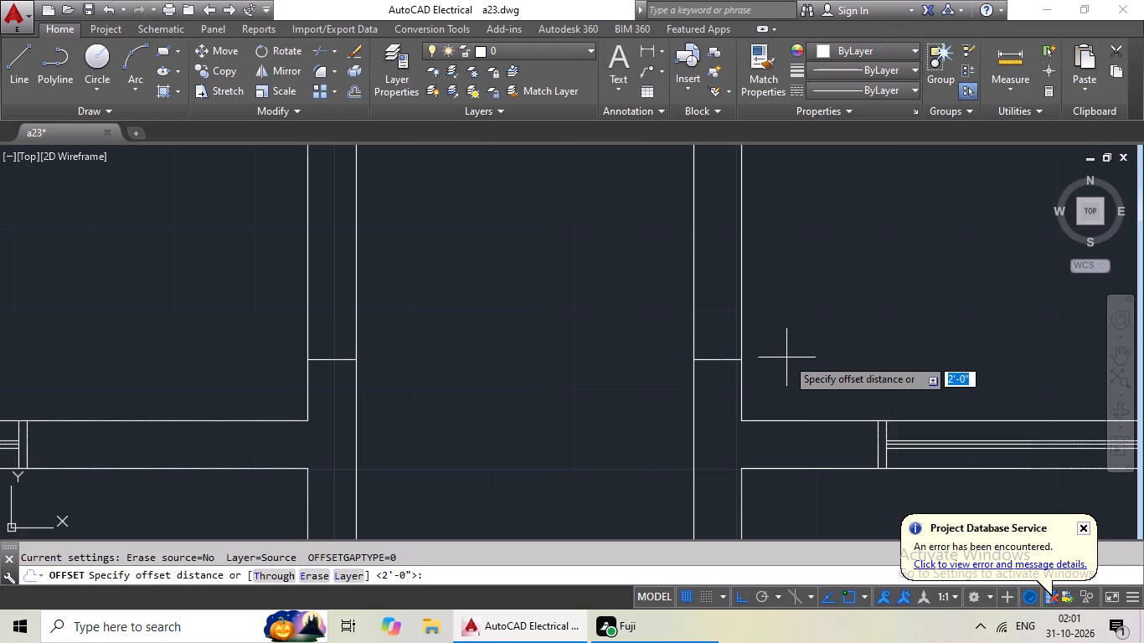
type("4'")
key("Return")
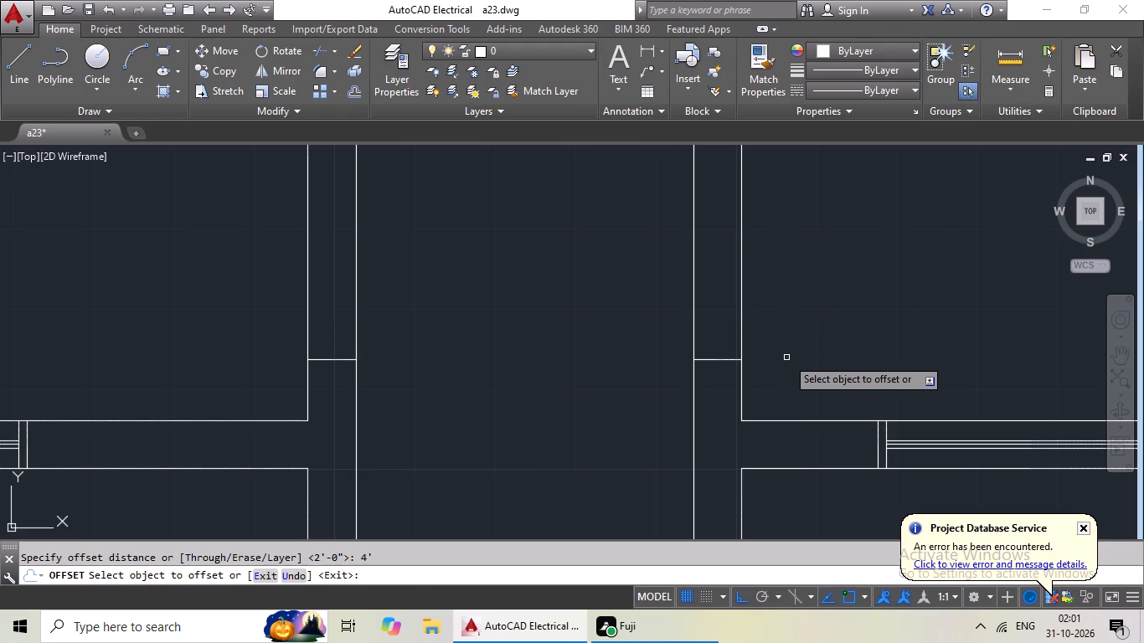
left_click_drag(728, 360, 728, 347)
left_click_drag(720, 307, 712, 313)
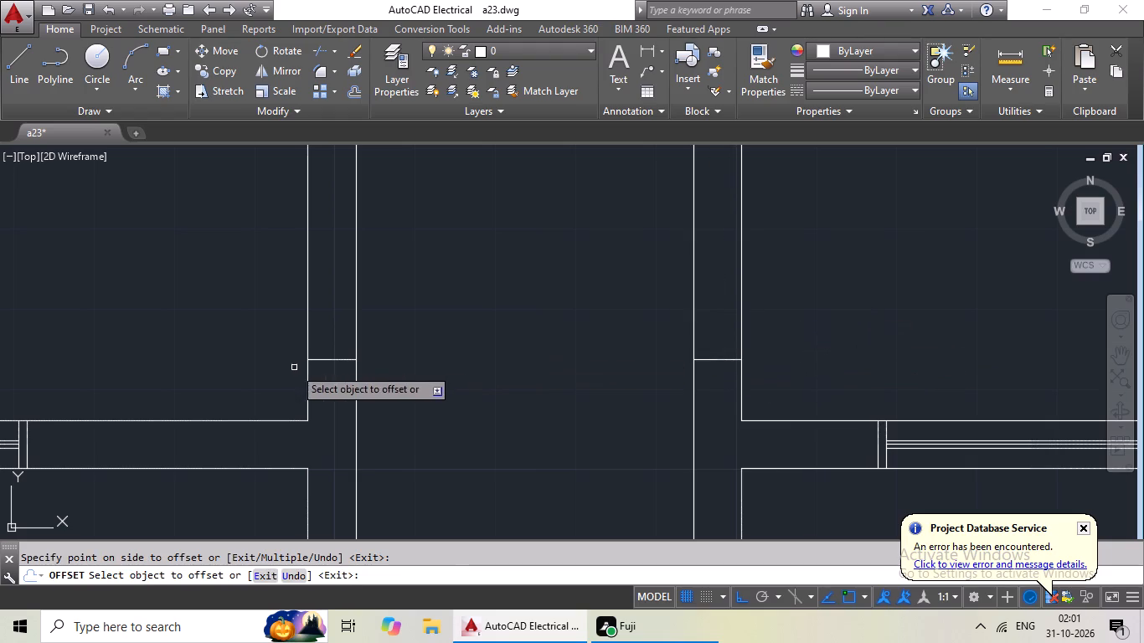
left_click(318, 358)
left_click_drag(340, 311, 329, 313)
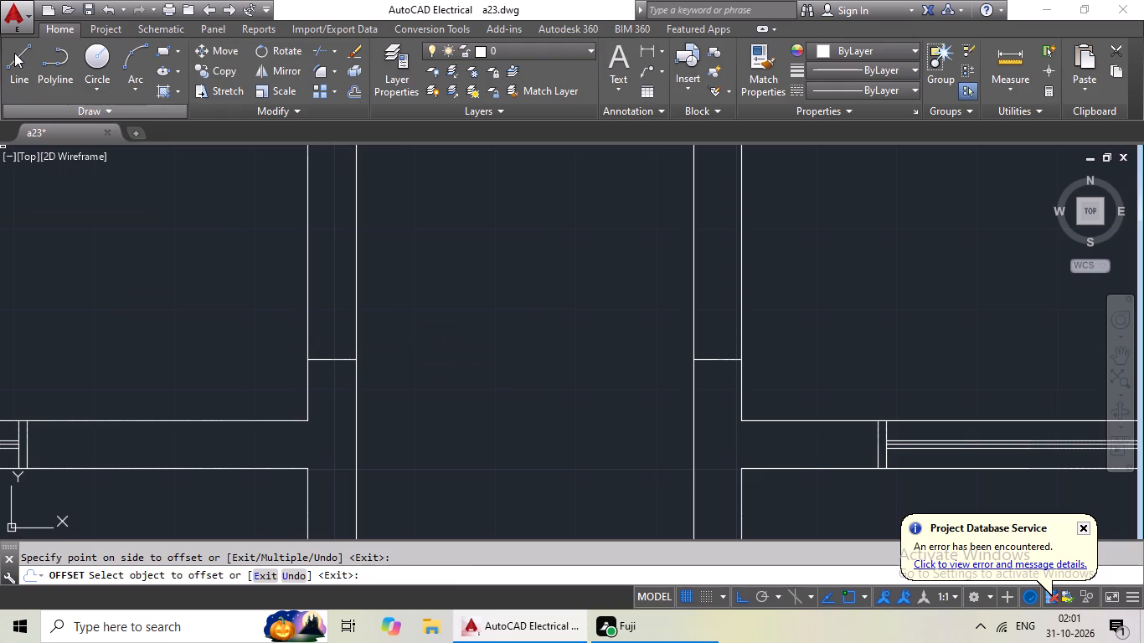
Draw a door jamb line across the lower wall of the left unit's fourth-row left room, near its outer corner.
left_click_drag(14, 53, 20, 71)
scroll(464, 340, "down", 3)
middle_click_drag(471, 349, 531, 258)
middle_click_drag(417, 372, 472, 304)
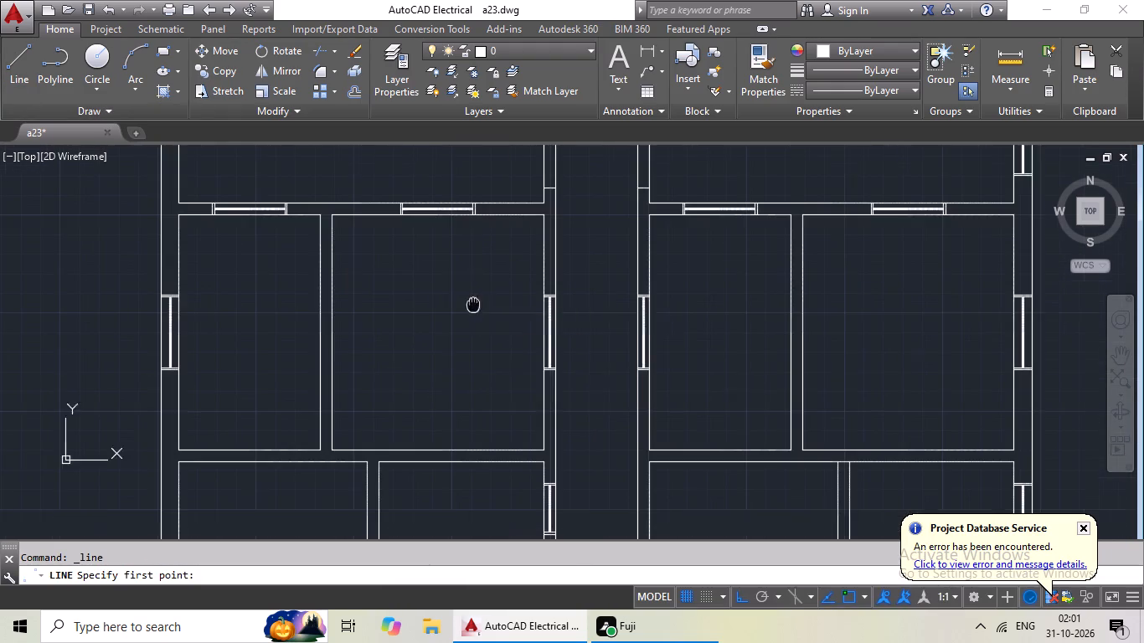
middle_click_drag(405, 368, 508, 265)
scroll(325, 357, "up", 2)
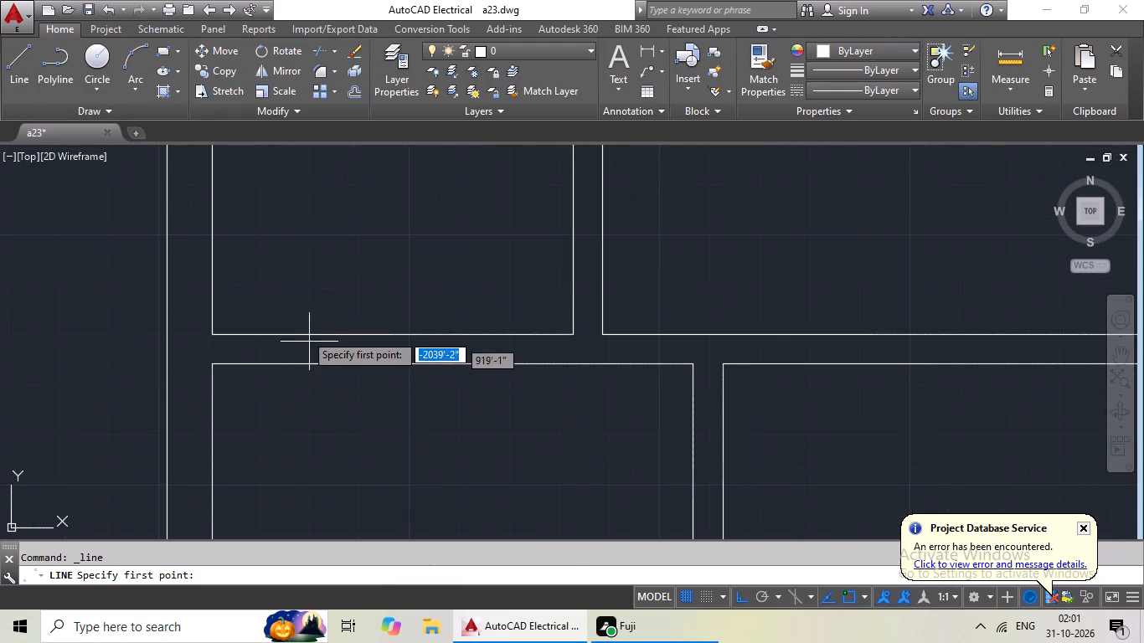
left_click(282, 336)
left_click_drag(278, 367, 312, 373)
key("Escape")
key("Escape")
Offset the left room's jamb line 3' to the right to mark the room door opening.
key("o")
key("Return")
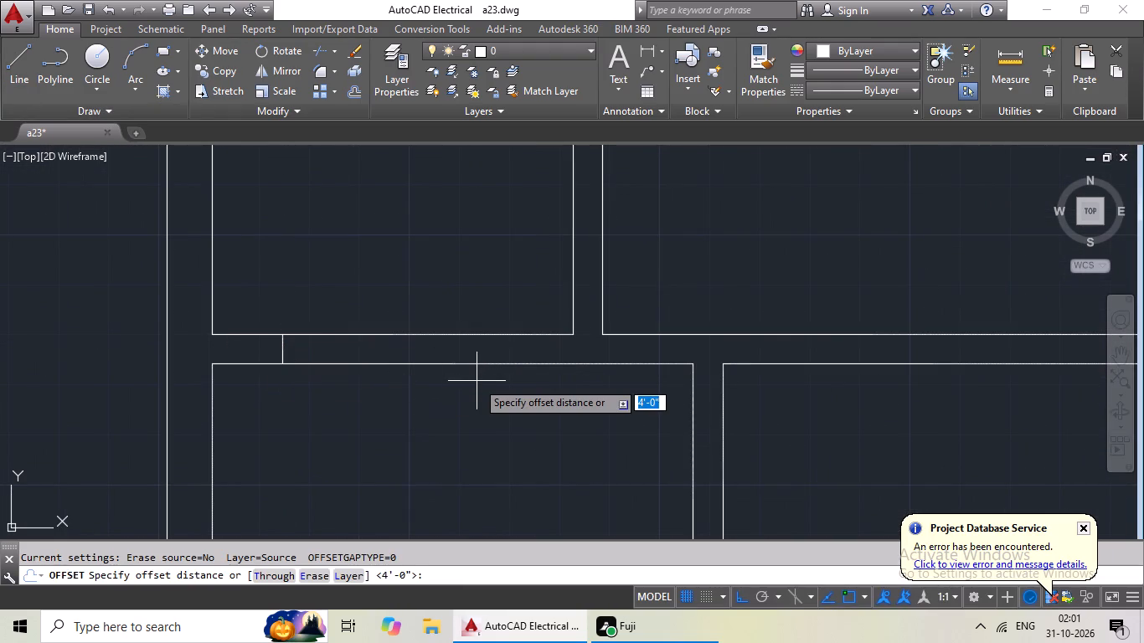
type("3'")
key("Return")
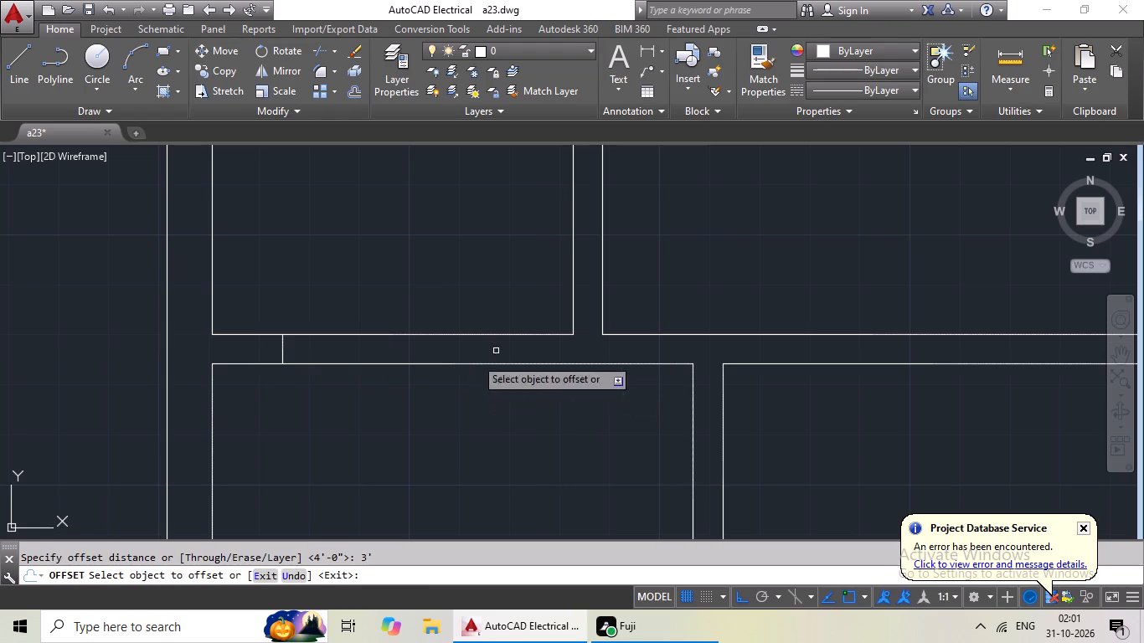
left_click_drag(284, 350, 397, 378)
left_click(428, 383)
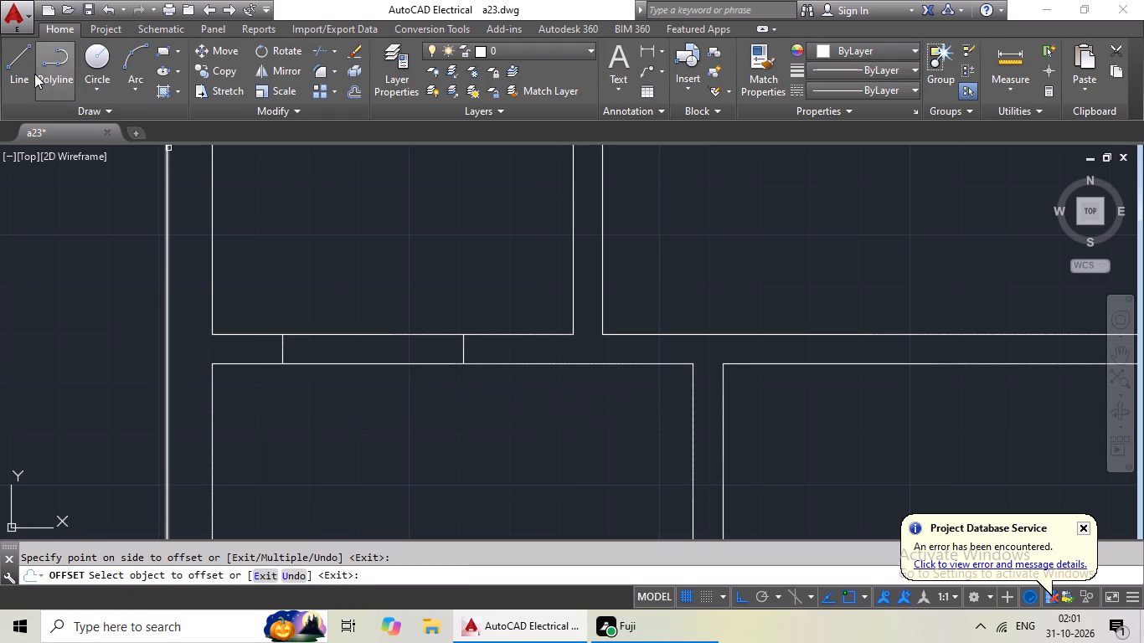
Draw a door jamb line across the lower wall of the left unit's fourth-row right room, near its passage-side corner.
left_click(33, 73)
scroll(399, 321, "down", 1)
middle_click_drag(521, 404, 236, 409)
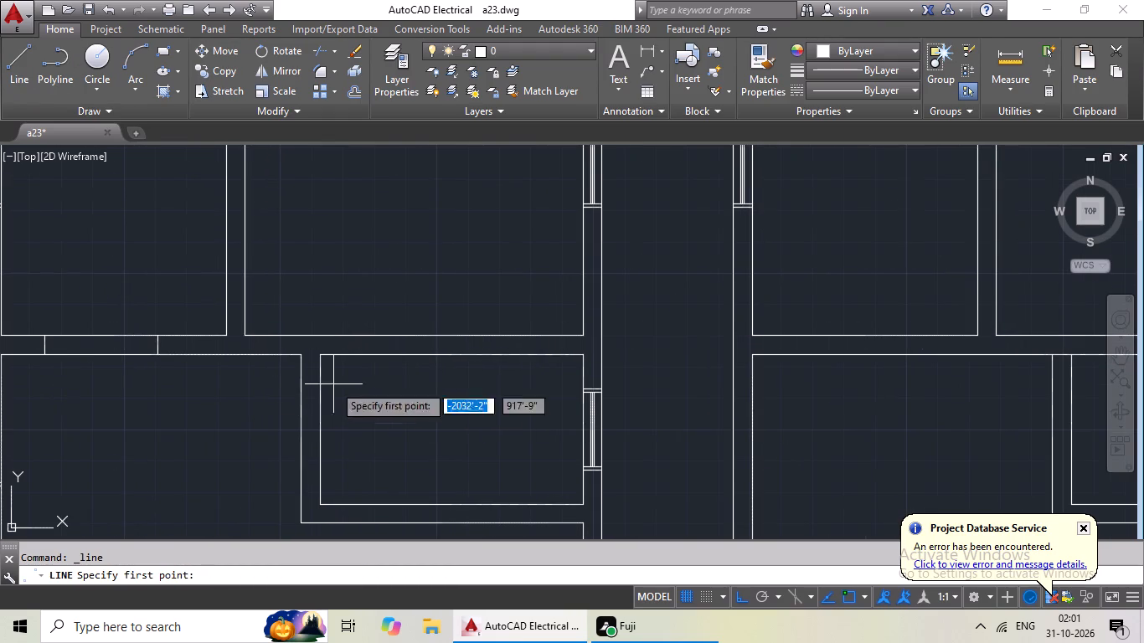
left_click(513, 337)
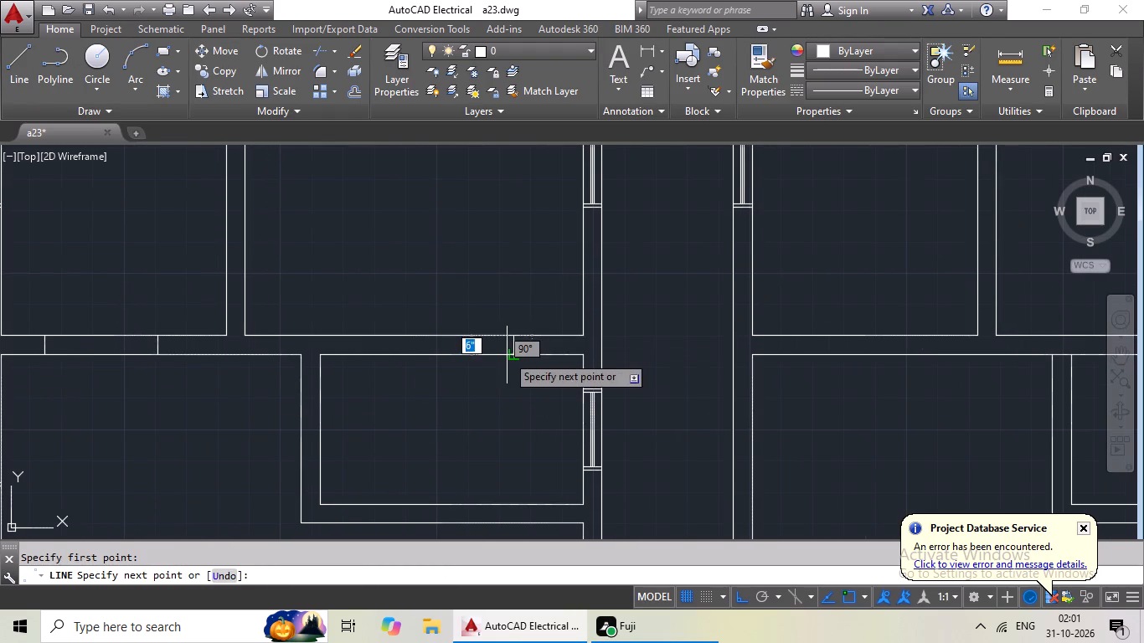
left_click(507, 355)
key("Escape")
key("Escape")
Offset the right room's jamb line 3' to the left to mark the room door opening.
key("o")
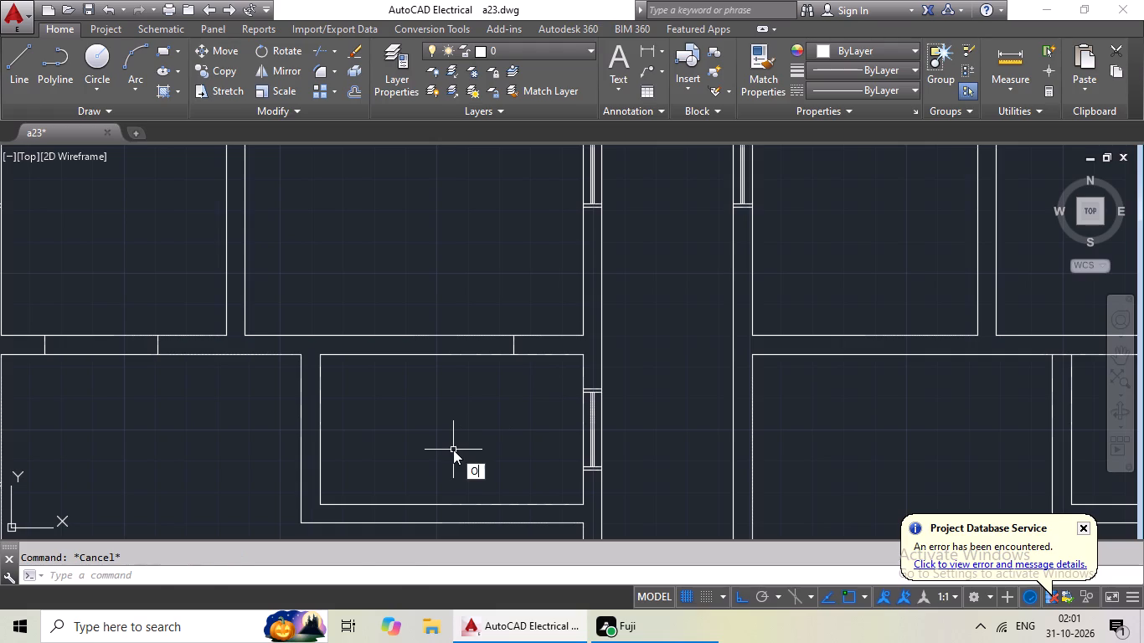
key("Return")
type("3'")
key("Return")
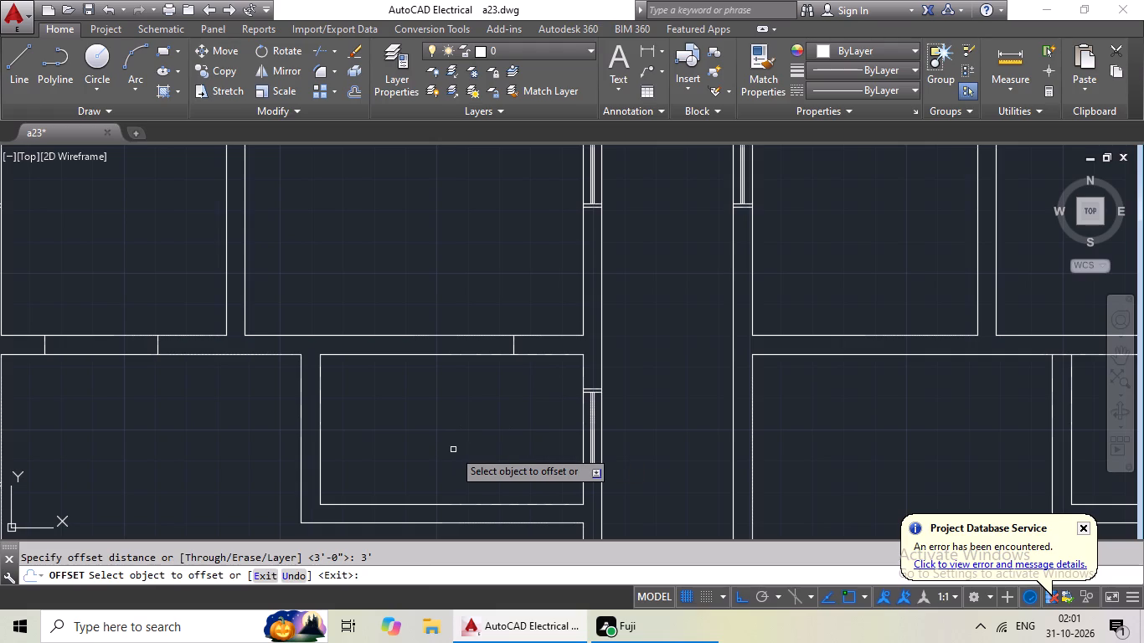
left_click(516, 345)
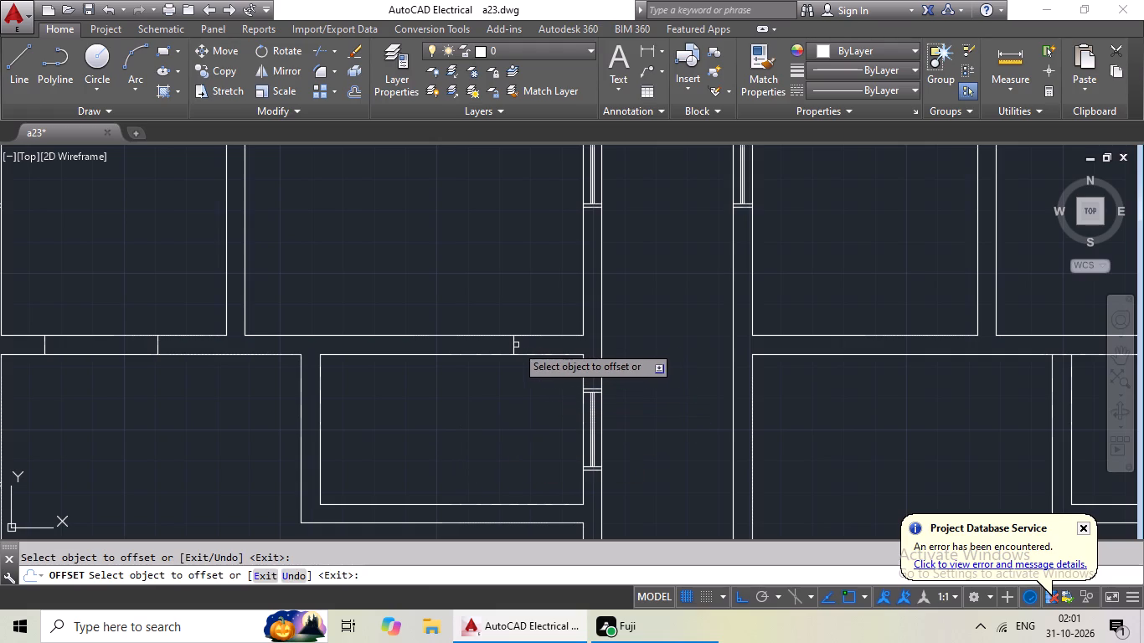
left_click(515, 346)
left_click(466, 360)
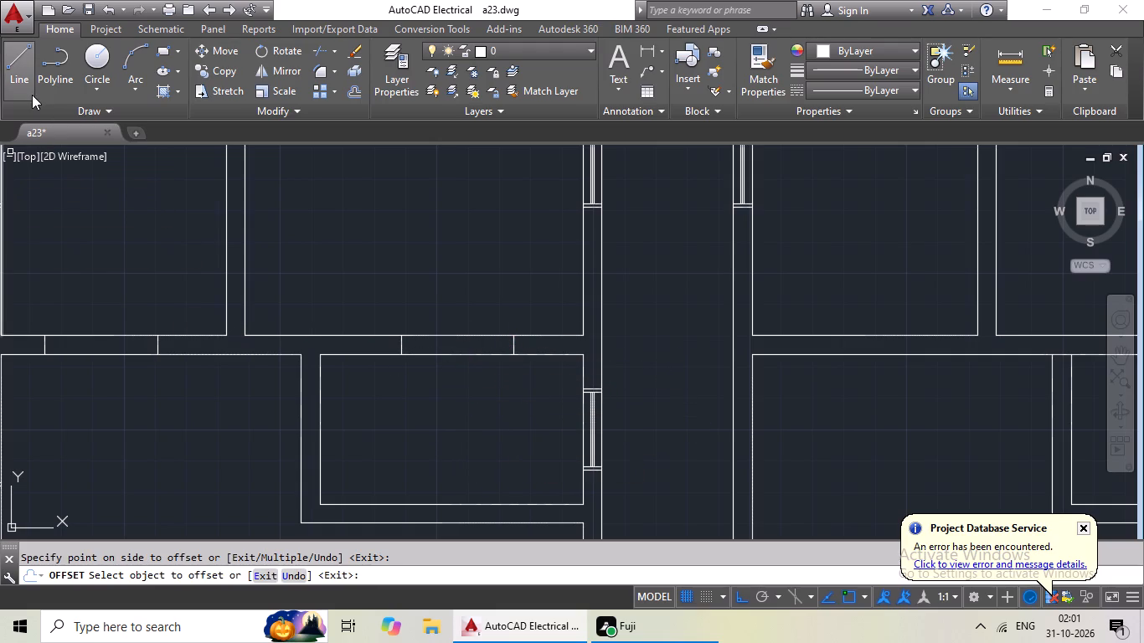
Draw a door jamb line across the left unit's fourth-row toilet wall facing the hall, just below its upper corner.
left_click(24, 90)
scroll(340, 414, "up", 1)
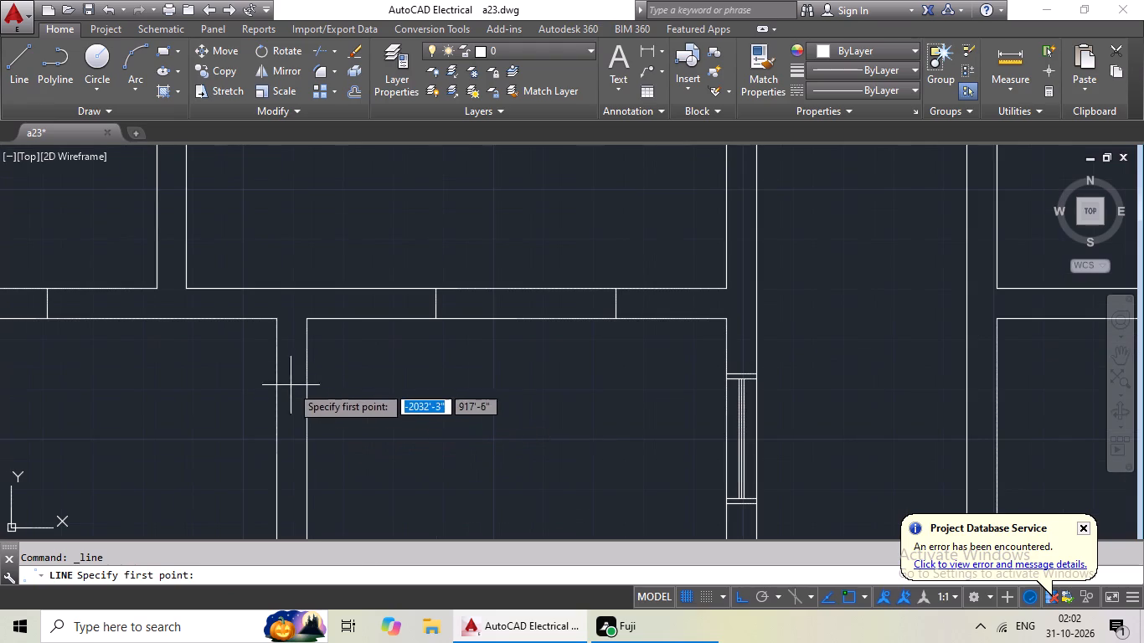
left_click(277, 368)
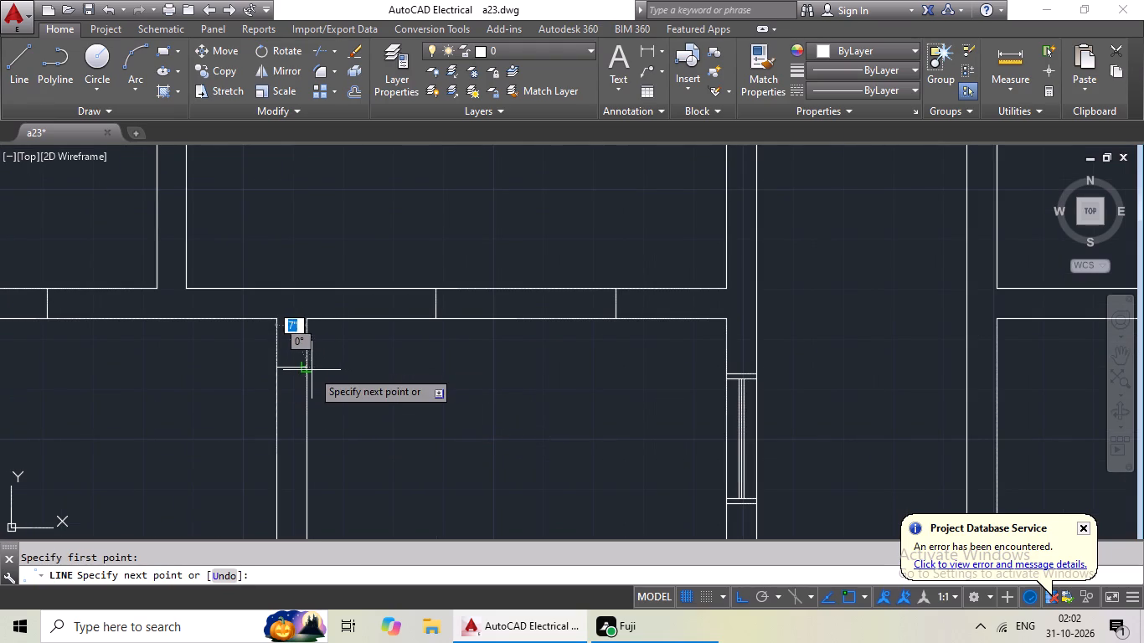
left_click_drag(309, 370, 322, 370)
key("Escape")
key("Escape")
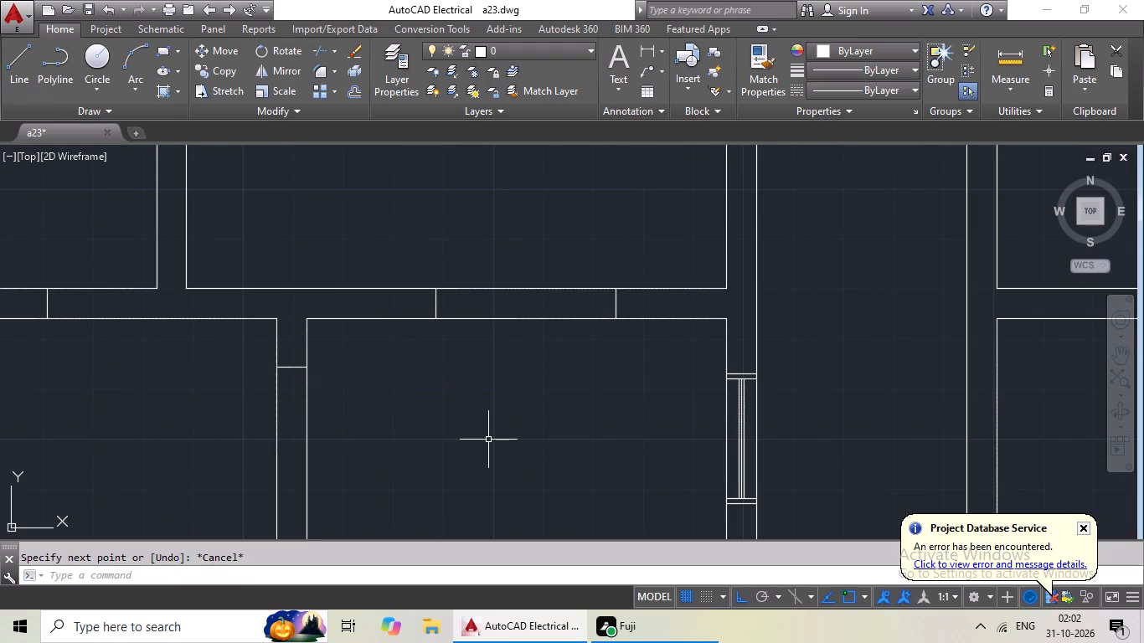
Offset the left unit's fourth-row toilet jamb line 2' downward to mark the toilet door opening.
key("o")
key("Return")
type("2'")
key("Return")
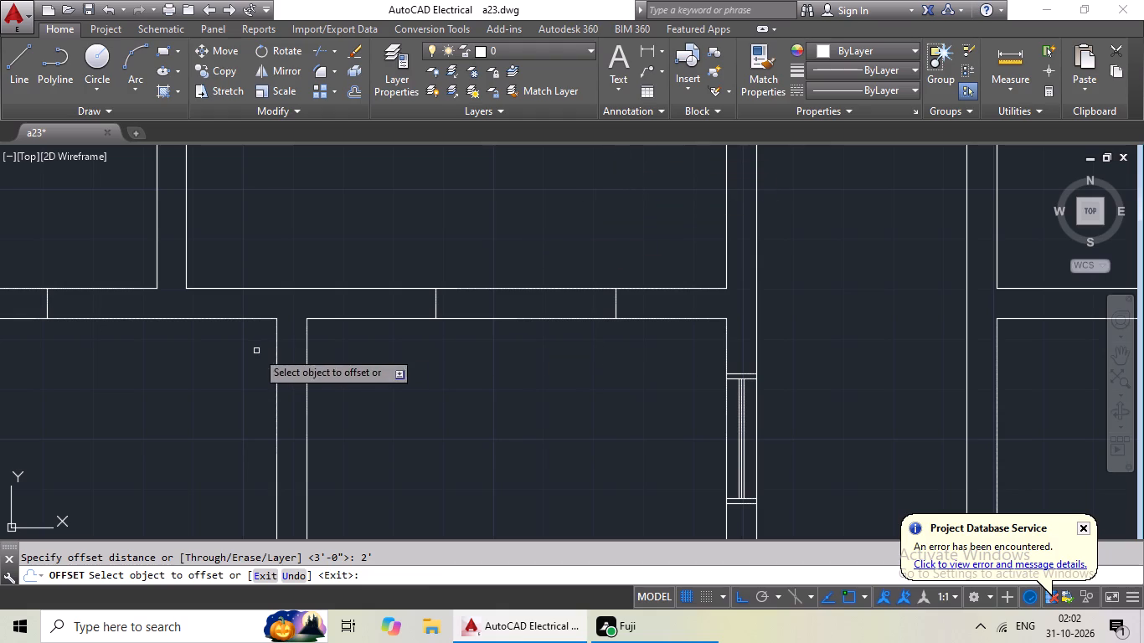
left_click(288, 364)
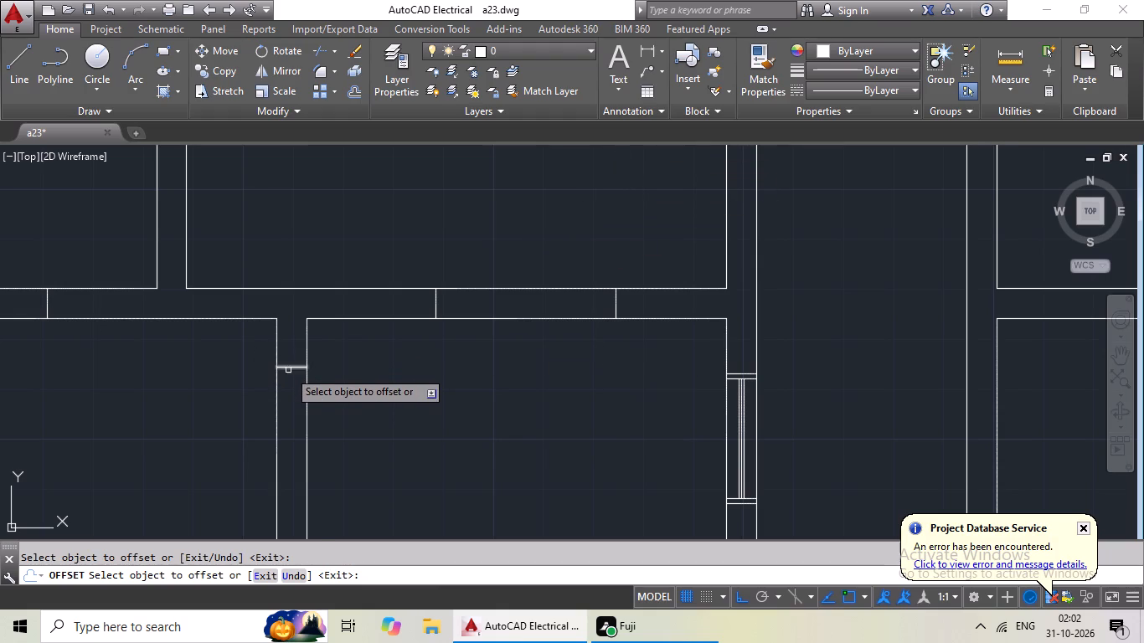
left_click_drag(288, 370, 296, 396)
scroll(311, 365, "down", 1)
left_click_drag(303, 365, 302, 373)
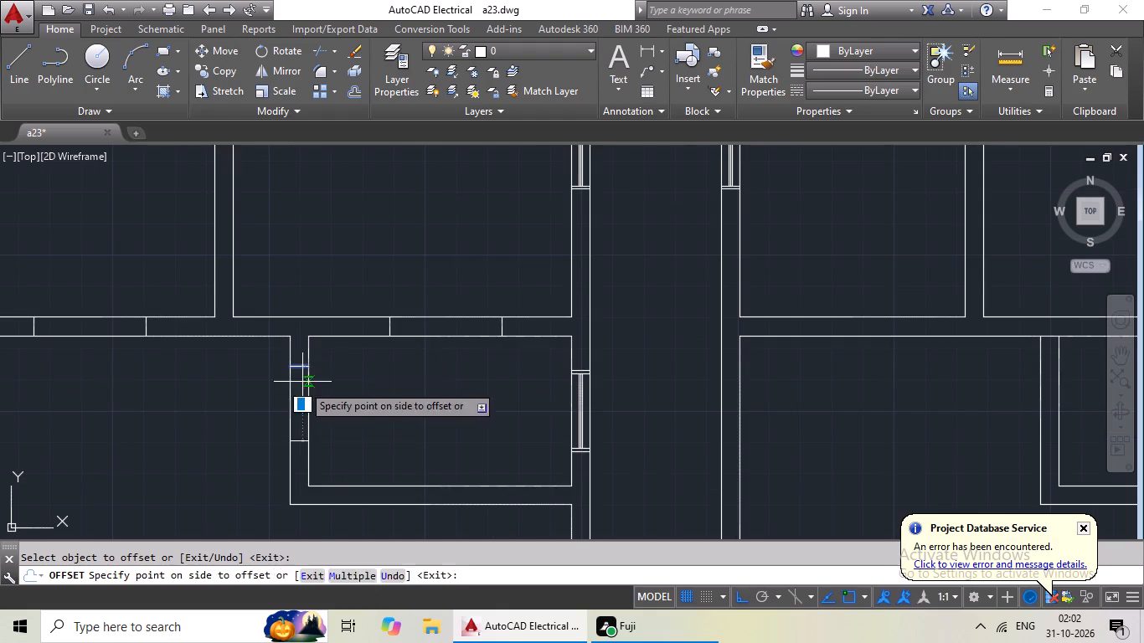
left_click(304, 393)
Draw a door jamb line across the lower wall of the right unit's fourth-row left room, near its passage-side corner.
left_click(15, 75)
scroll(329, 291, "down", 2)
middle_click_drag(375, 352, 193, 348)
scroll(356, 321, "up", 1)
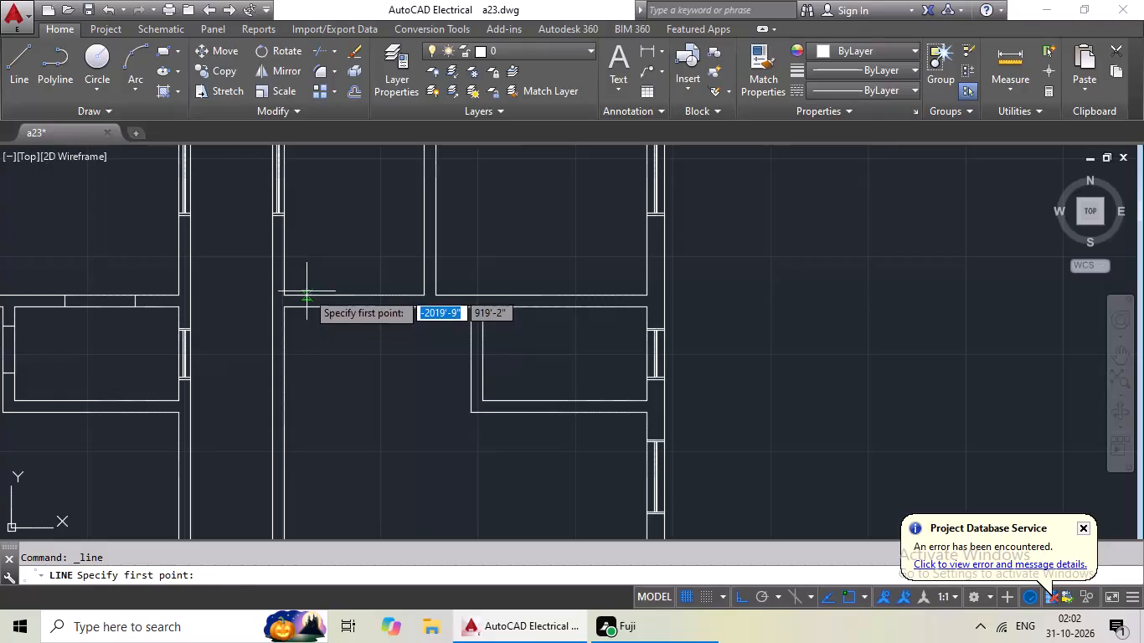
left_click(307, 296)
left_click_drag(307, 310, 316, 310)
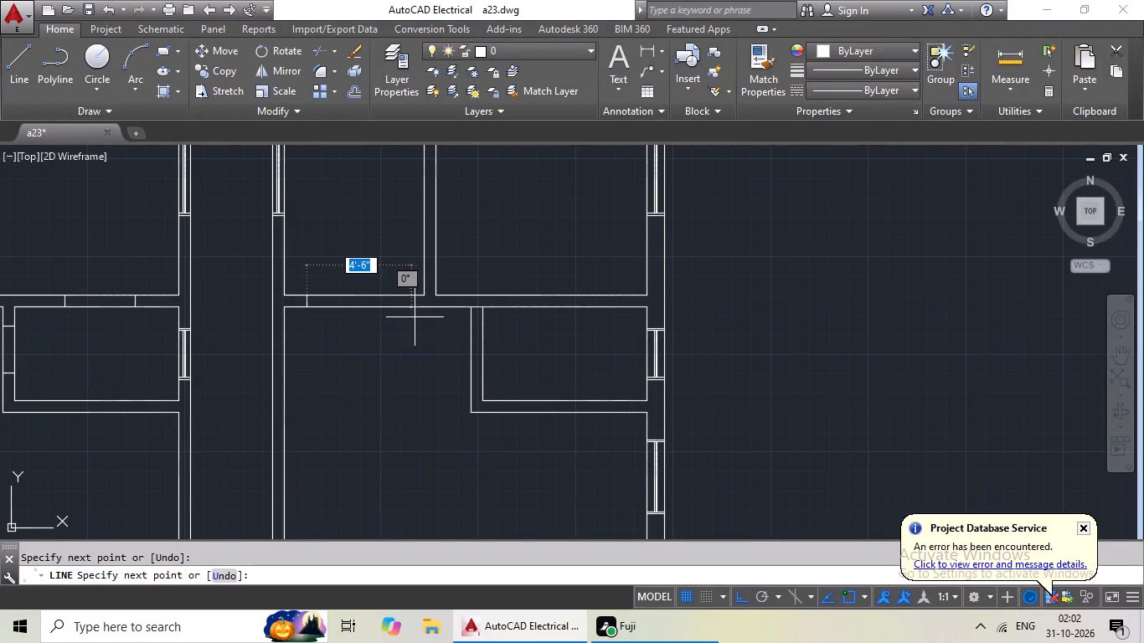
key("Escape")
Offset the right unit's left room jamb line 3' to the right to mark the room door opening.
key("o")
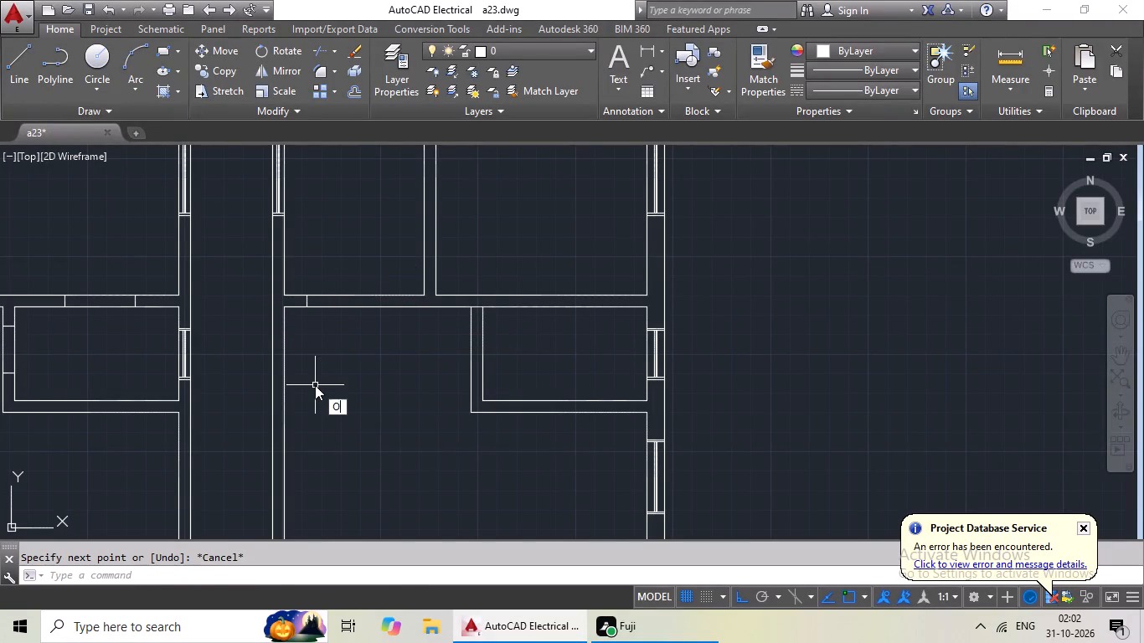
key("Return")
type("3'")
key("Return")
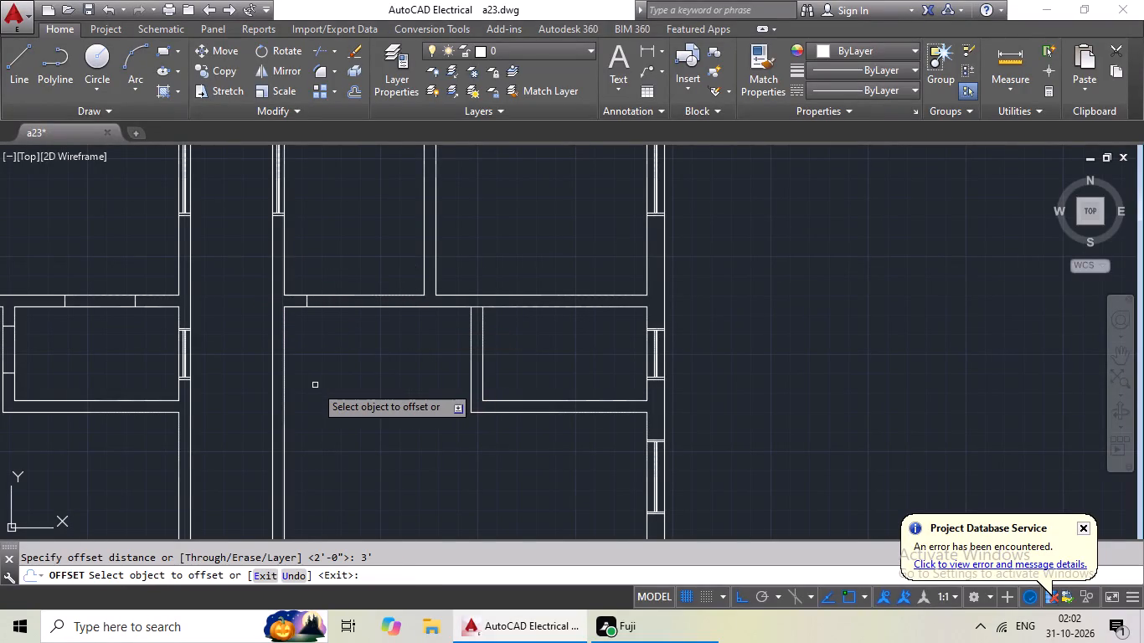
scroll(335, 304, "up", 3)
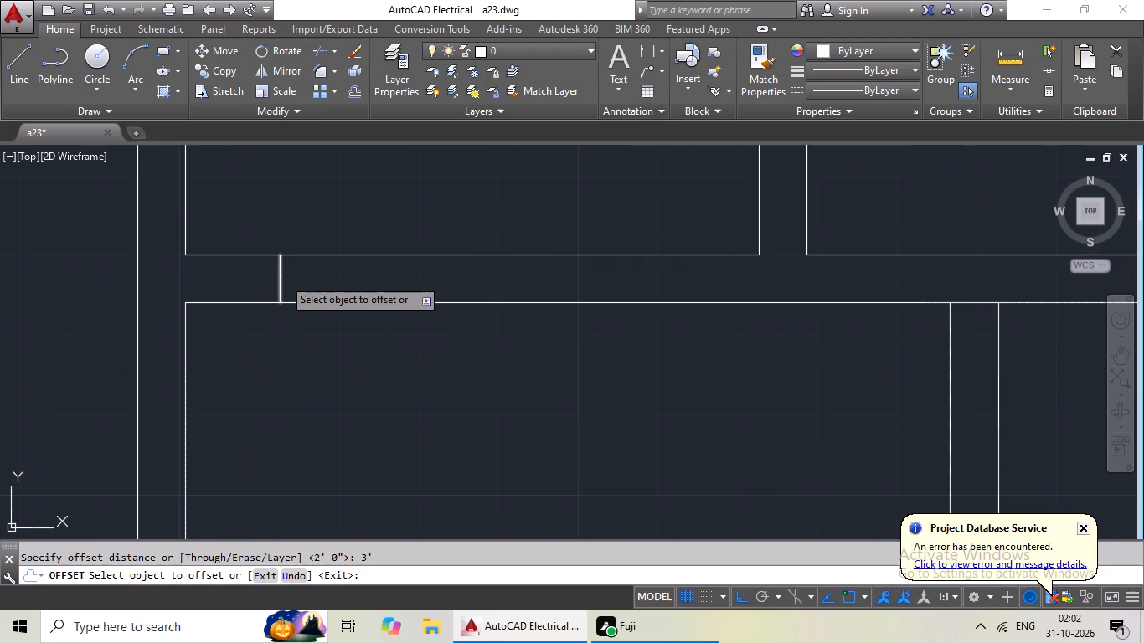
left_click(281, 278)
left_click(419, 275)
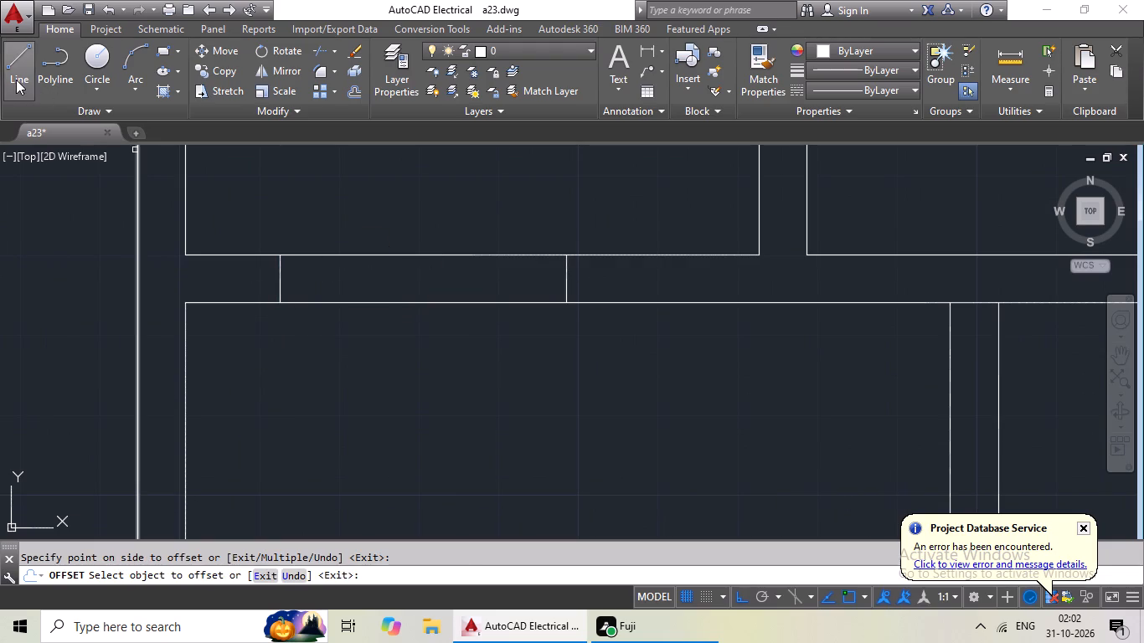
Draw a door jamb line across the lower wall of the right unit's fourth-row right room, near its outer corner.
left_click_drag(16, 80, 28, 83)
scroll(488, 234, "down", 2)
scroll(576, 280, "down", 1)
middle_click_drag(553, 284, 373, 320)
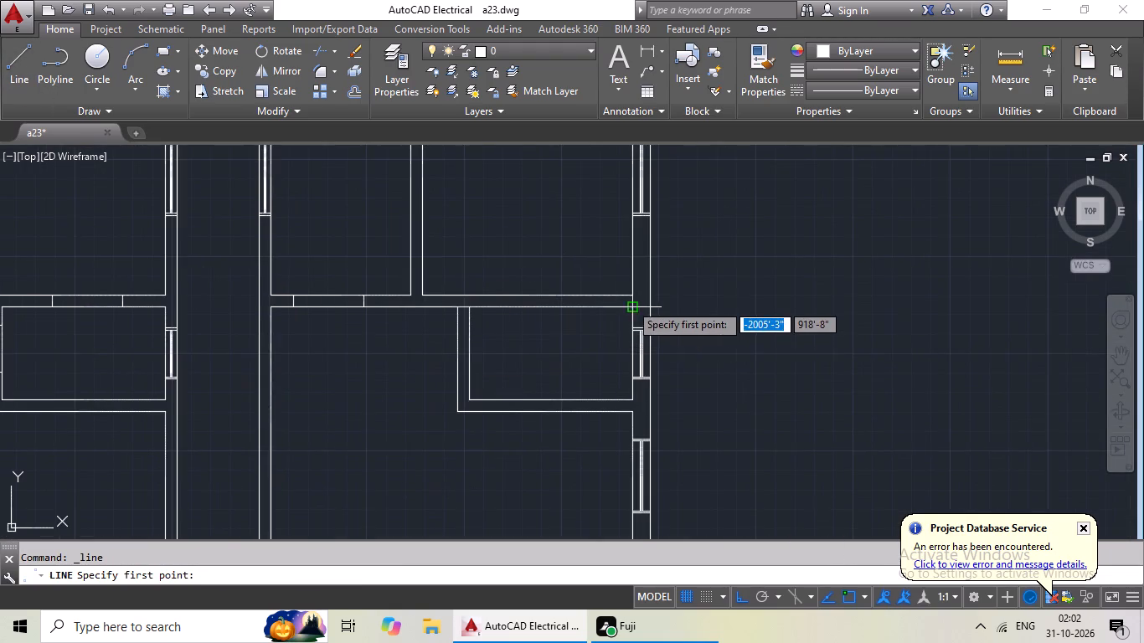
scroll(630, 303, "up", 2)
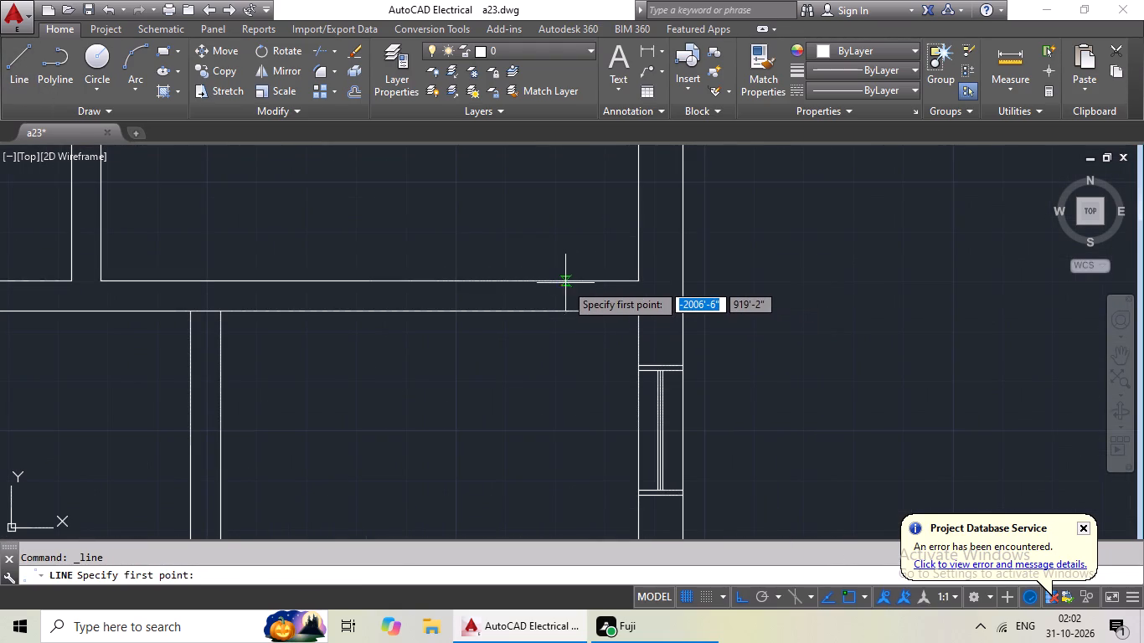
left_click(545, 281)
left_click_drag(545, 316, 569, 314)
key("Escape")
key("Escape")
key("Escape")
Offset the right unit's right room jamb line 3' to the left to mark the room door opening.
key("o")
key("Return")
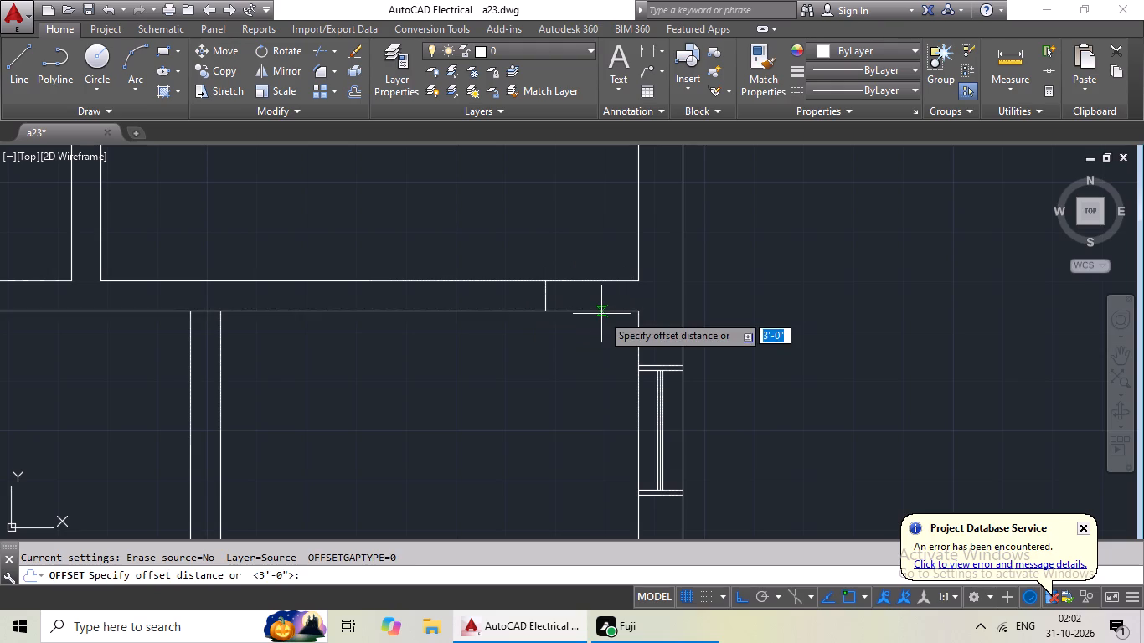
type("3'")
key("Return")
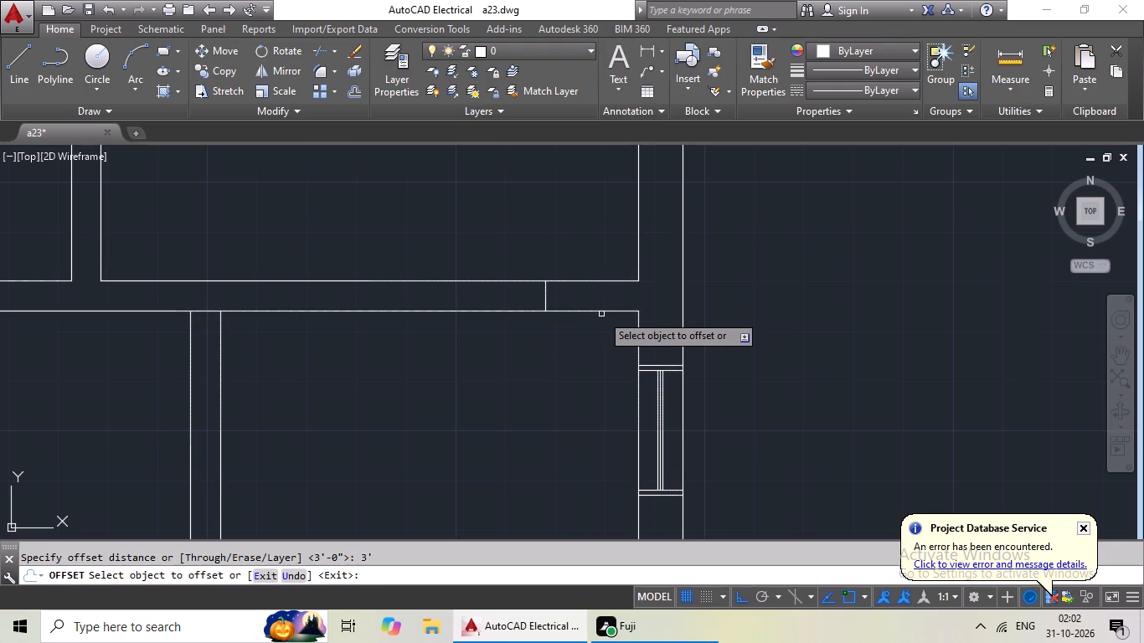
left_click_drag(545, 296, 468, 316)
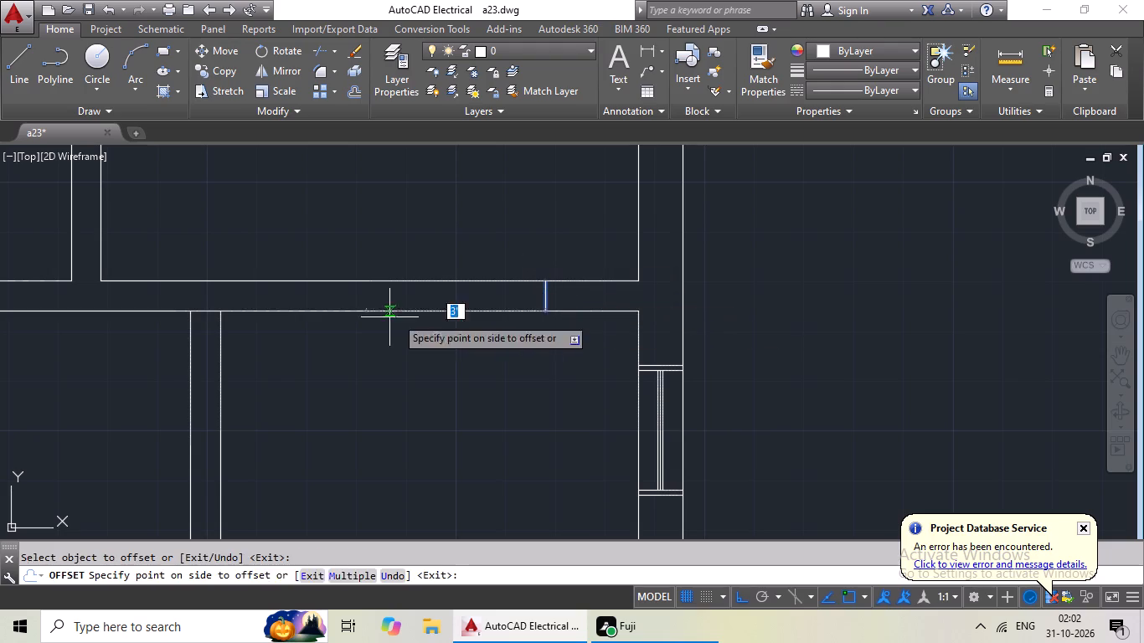
left_click(389, 317)
Trim the short line closing the top of the right unit's fourth-row toilet side wall where it meets the room wall.
left_click_drag(32, 68, 63, 112)
scroll(290, 333, "down", 1)
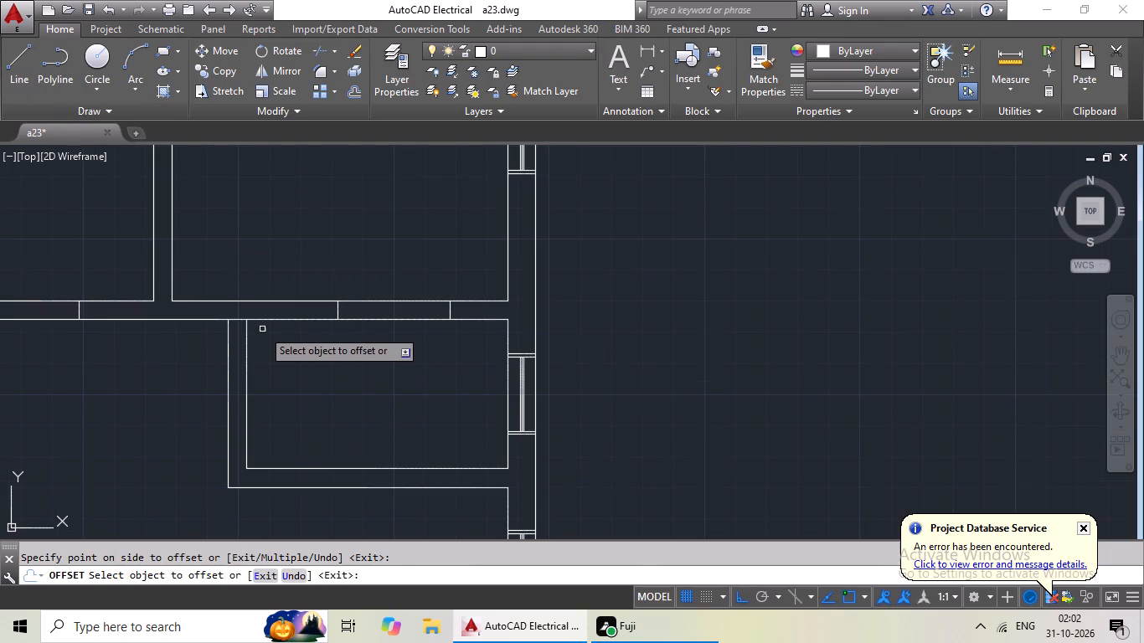
key("Escape")
key("Escape")
key("t")
key("r")
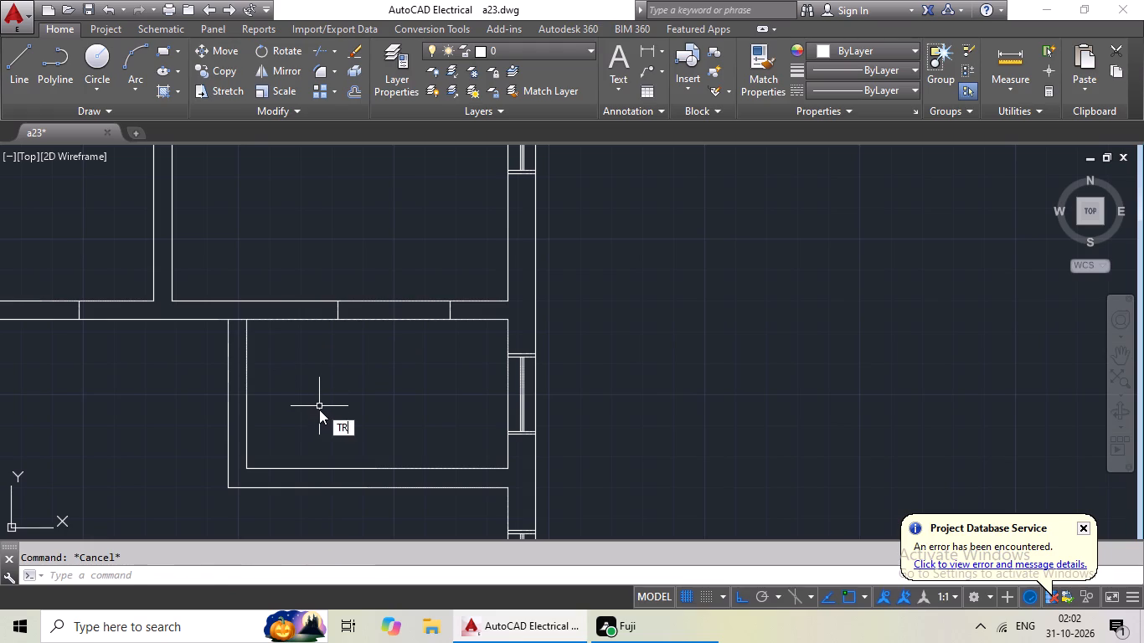
key("space")
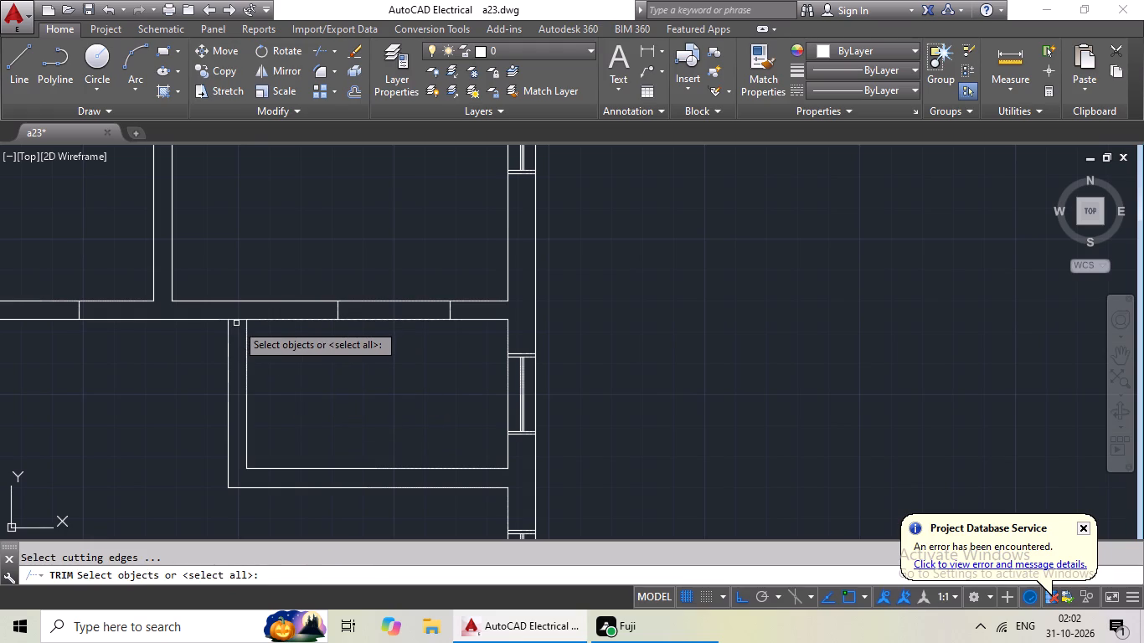
key("space")
left_click(236, 321)
key("Escape")
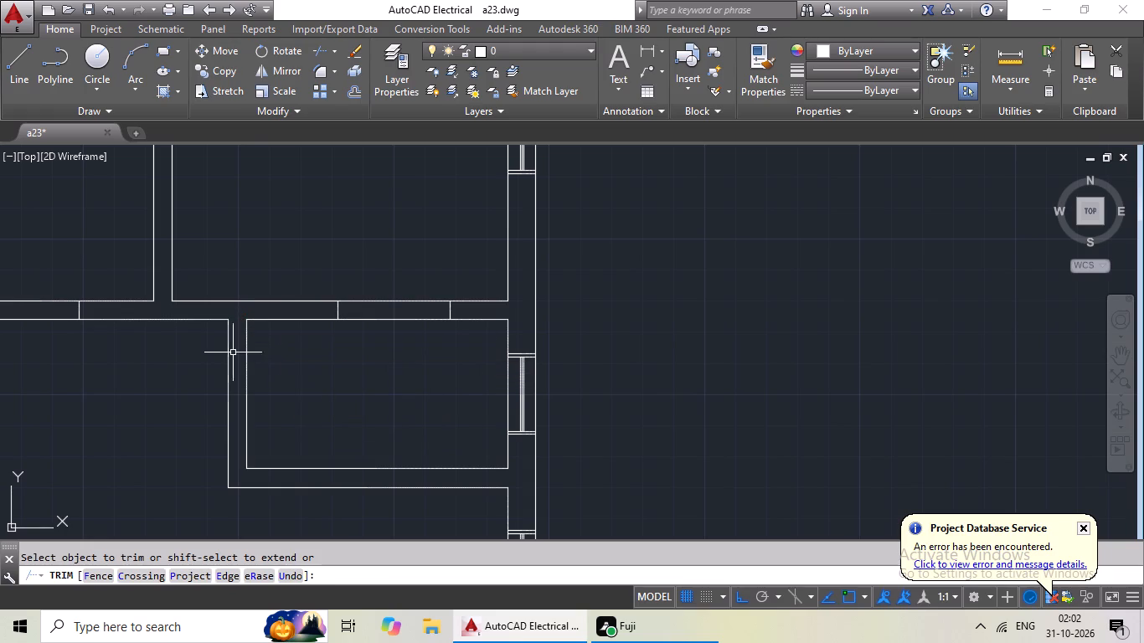
key("Escape")
Draw a door jamb line across the right unit's fourth-row toilet side wall, near its upper end.
left_click_drag(9, 61, 15, 73)
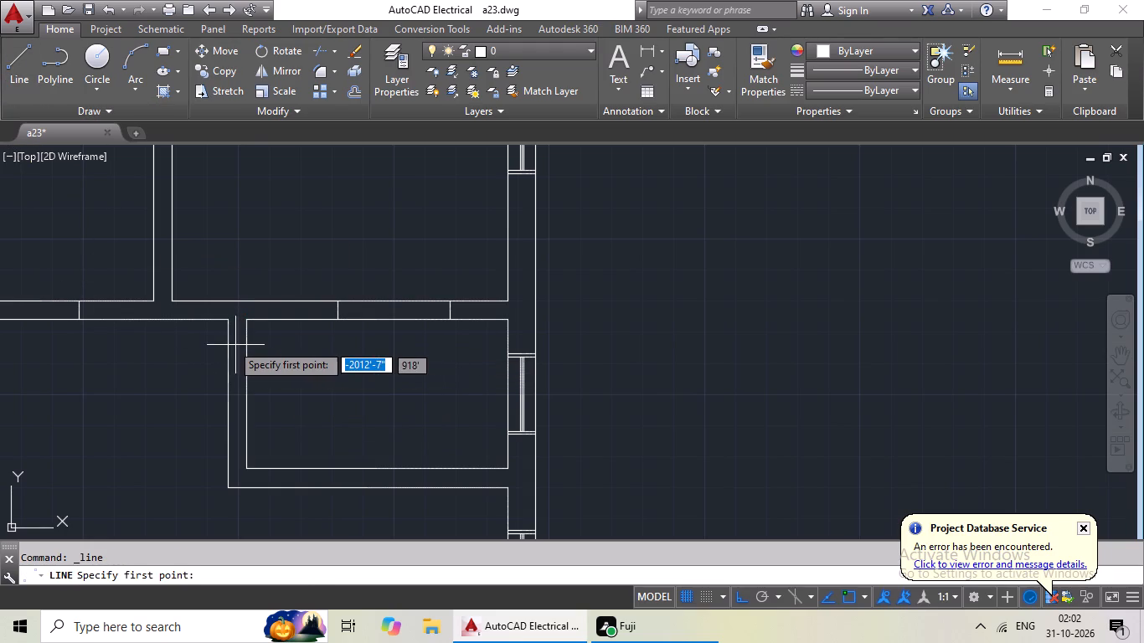
left_click(229, 358)
left_click_drag(243, 356, 278, 365)
key("Escape")
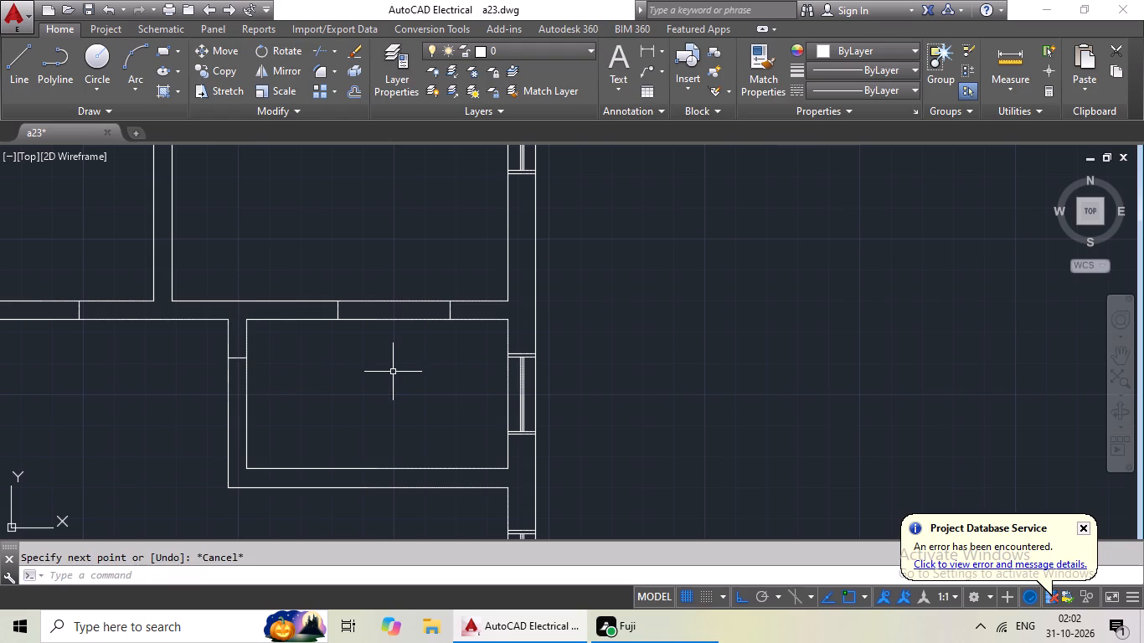
Offset the toilet jamb line 2' downward to mark the right unit's fourth-row toilet door opening.
key("o")
key("Return")
type("2'")
key("Return")
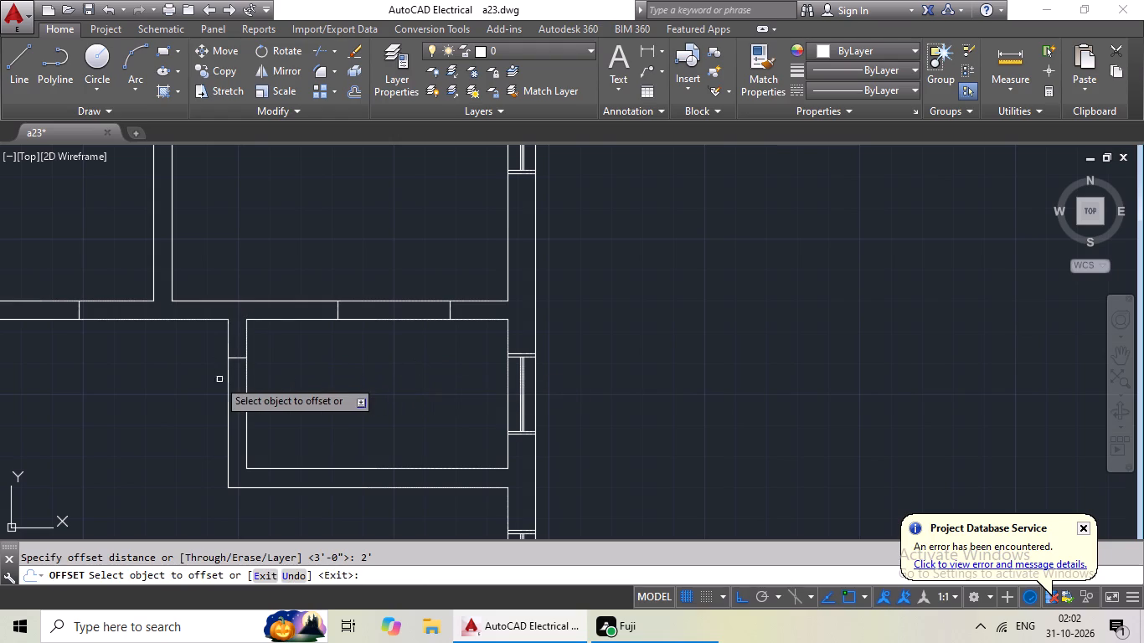
left_click_drag(235, 358, 239, 380)
left_click(239, 380)
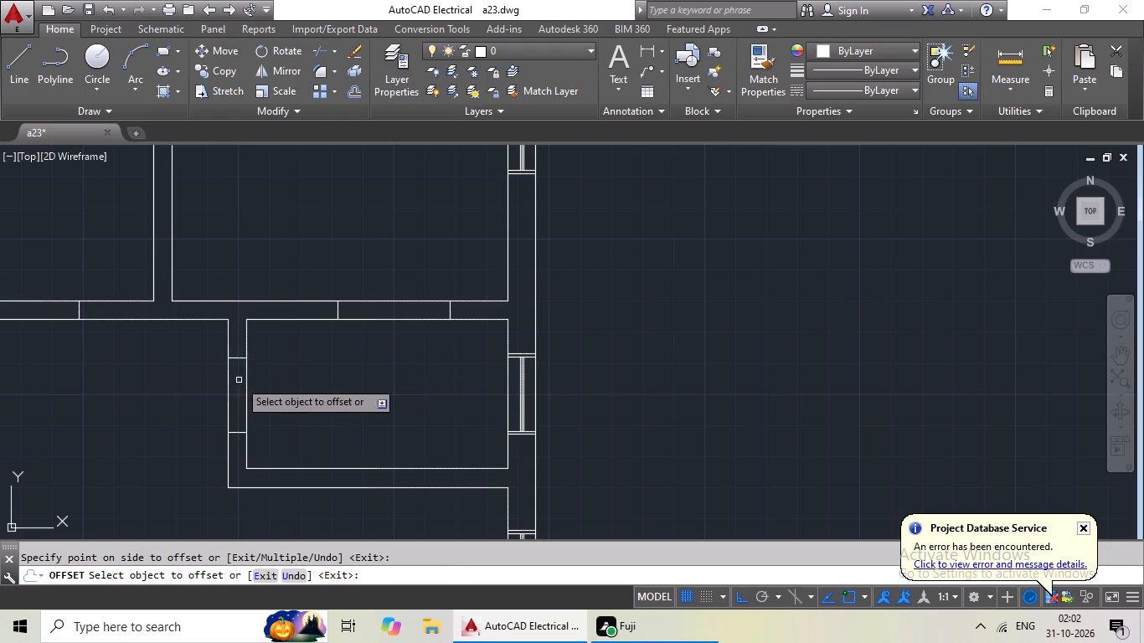
Draw a main door jamb line across the left unit's fourth-row hall wall on the passage side, near the lower corner.
left_click(17, 75)
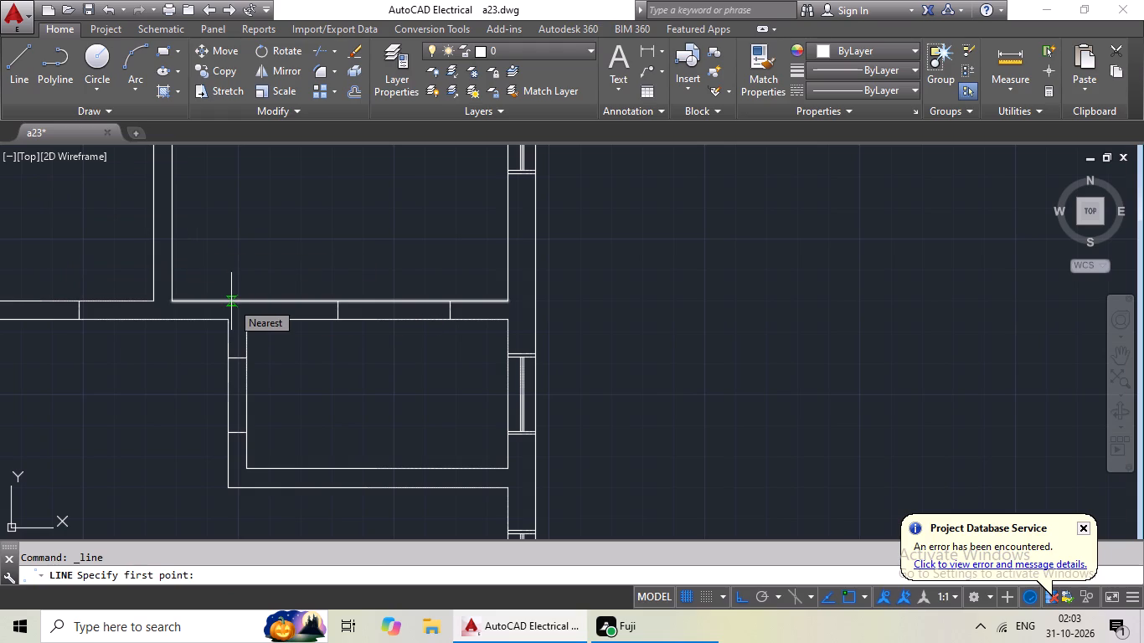
scroll(362, 276, "down", 3)
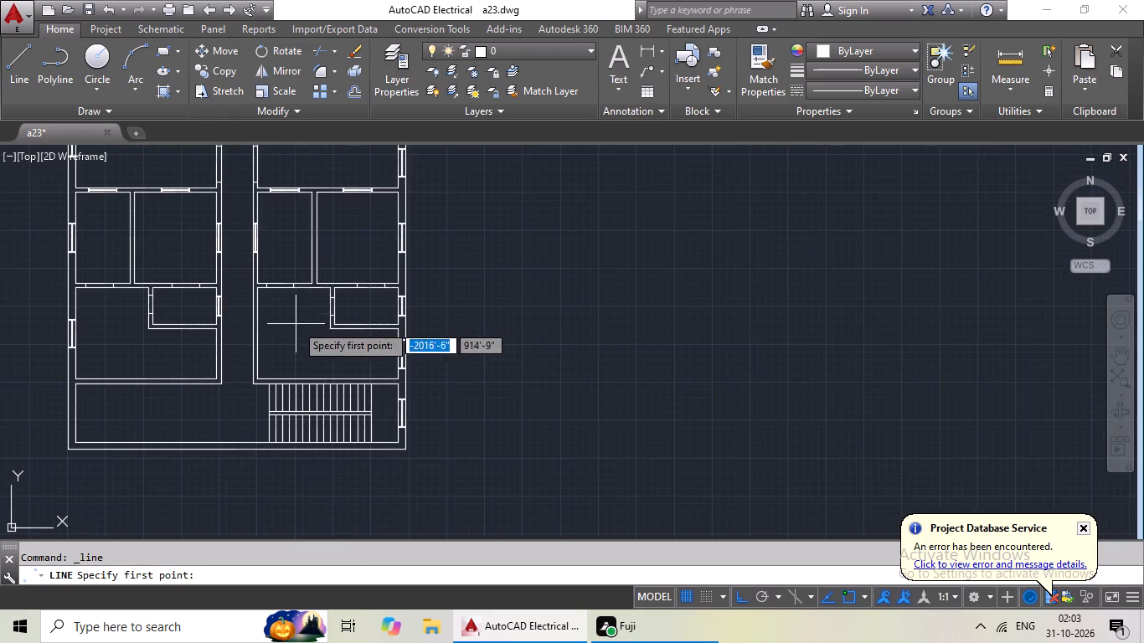
middle_click_drag(296, 321, 386, 294)
scroll(286, 332, "up", 3)
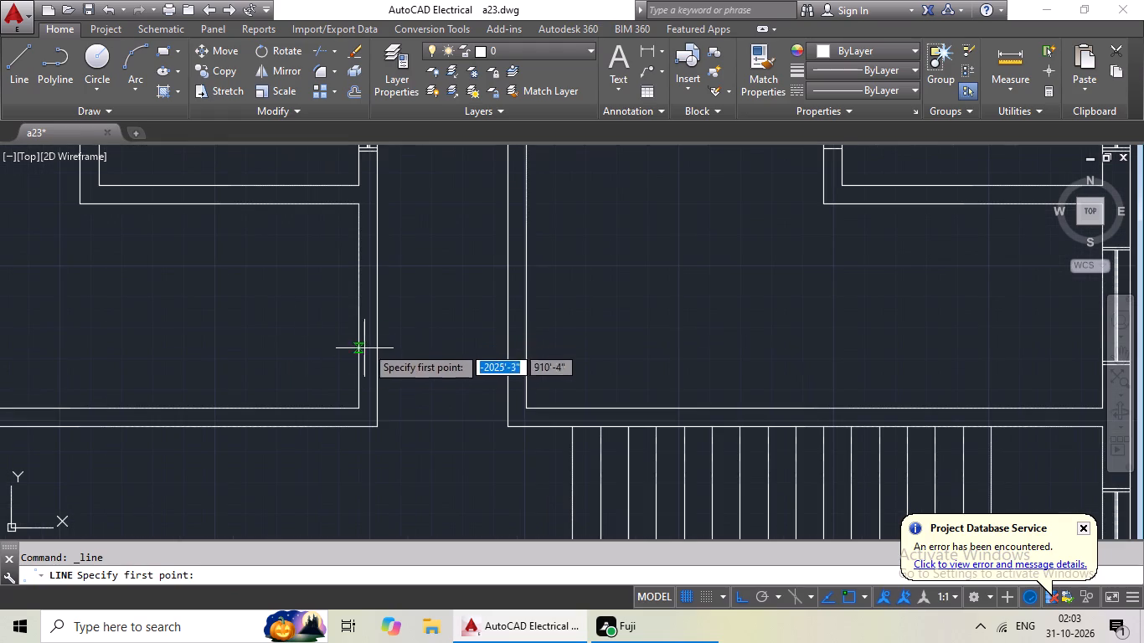
scroll(359, 370, "up", 2)
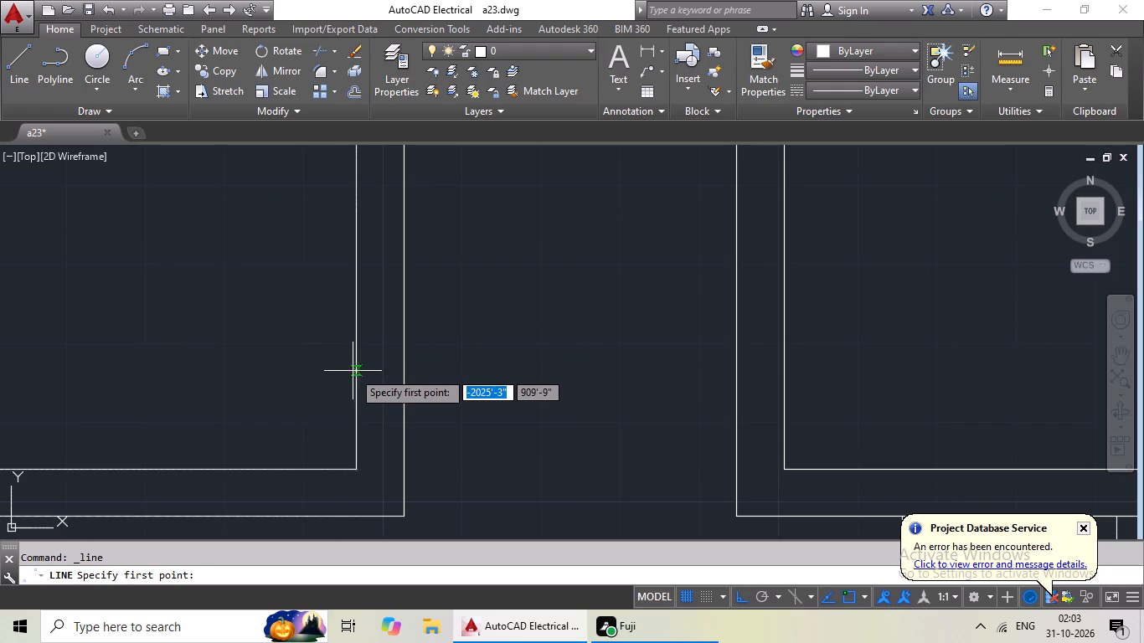
left_click(358, 383)
left_click_drag(405, 388, 416, 380)
key("Escape")
Draw a matching main door jamb line across the right unit's fourth-row passage-side hall wall, near the lower corner.
left_click(8, 79)
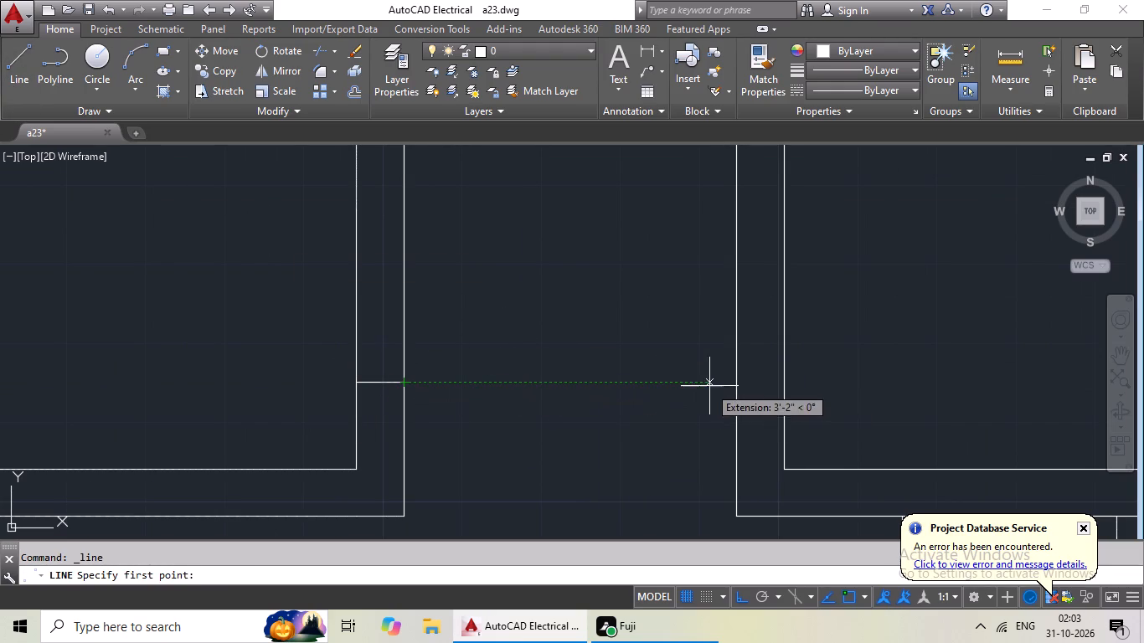
left_click(737, 388)
left_click_drag(785, 382, 813, 373)
key("Escape")
key("Escape")
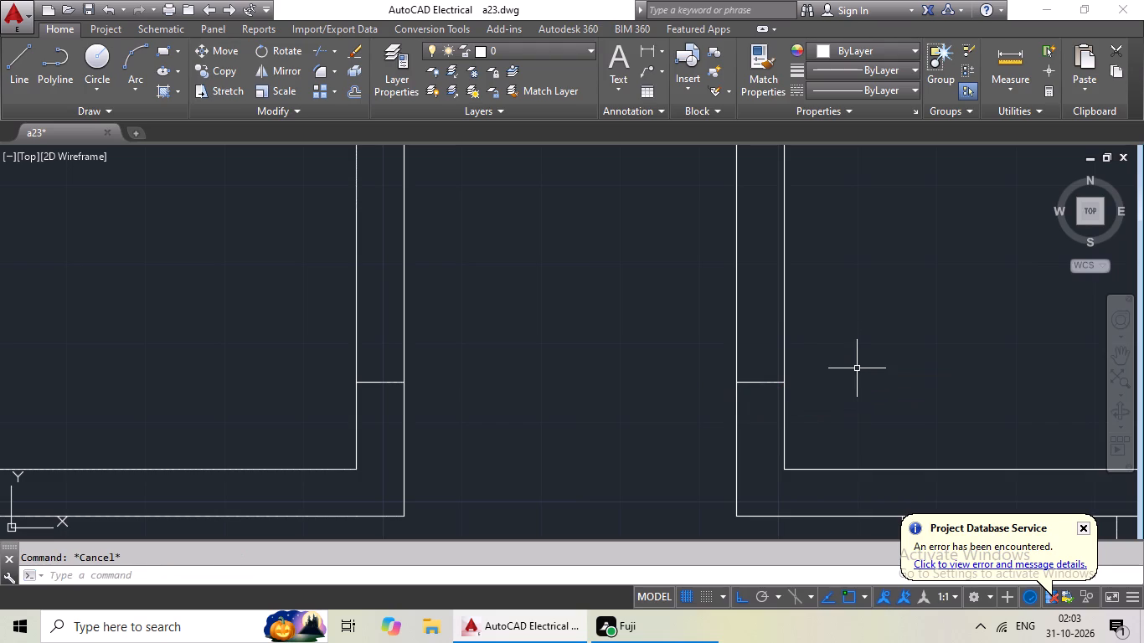
Offset both fourth-row hall jamb lines 4' upward to mark the main door openings of the two units.
key("o")
key("Return")
type("3'")
key("BackSpace")
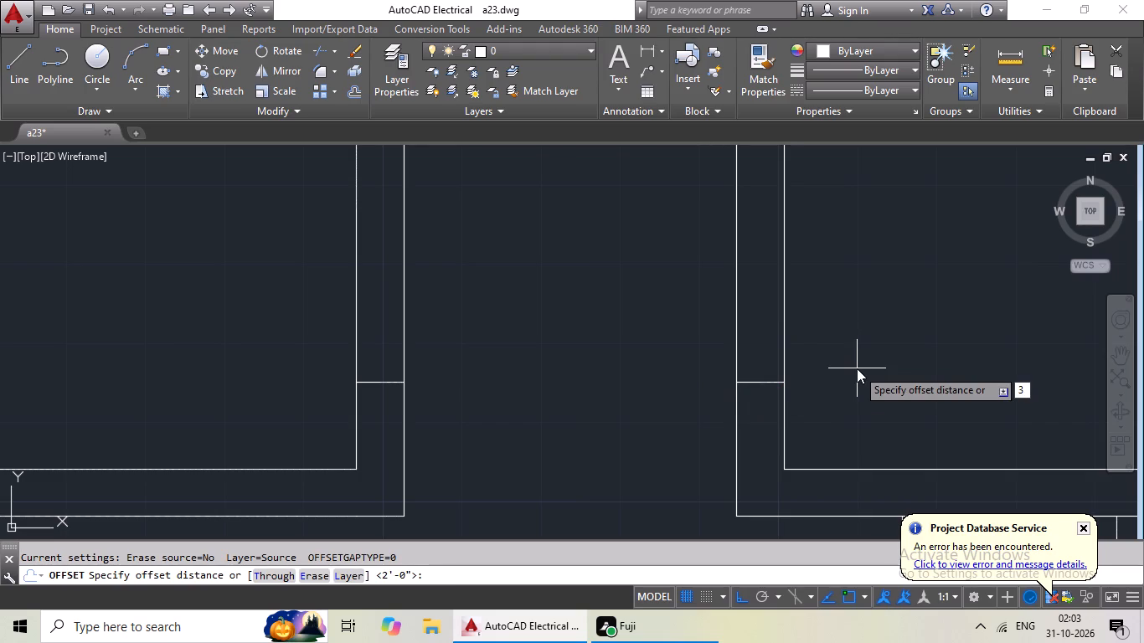
key("BackSpace")
type("4'")
key("Return")
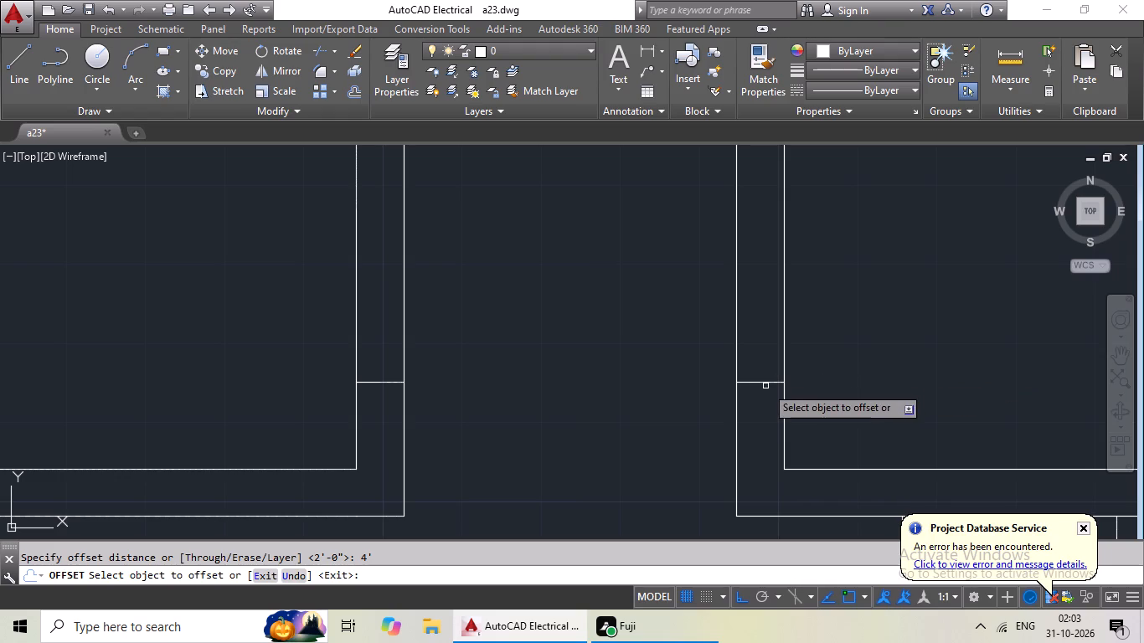
left_click_drag(760, 383, 760, 376)
left_click(769, 360)
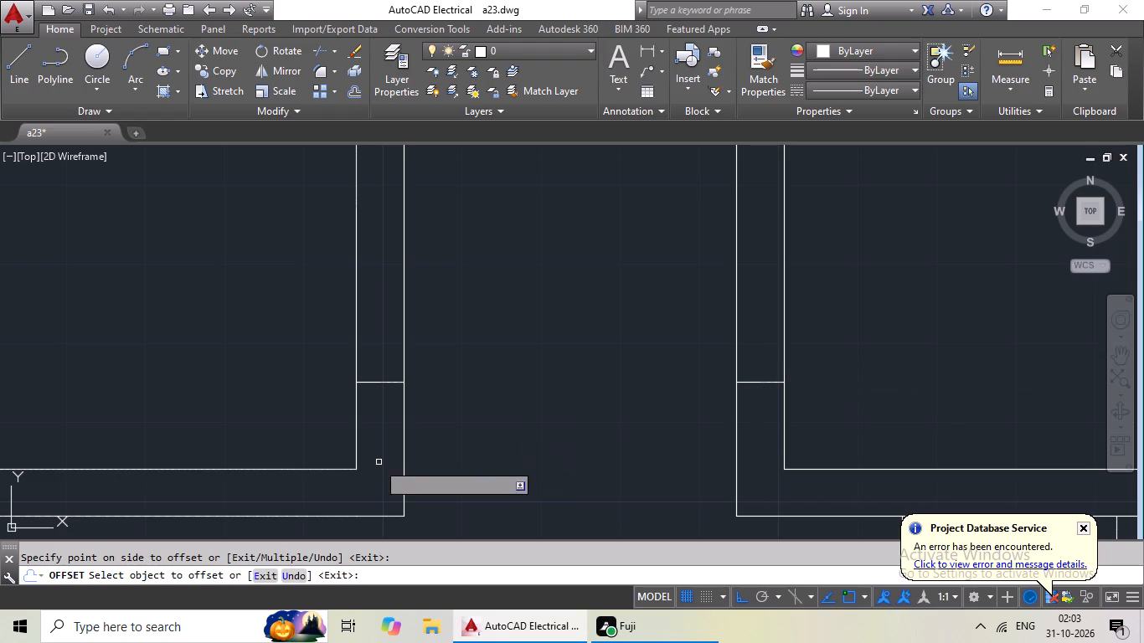
left_click(386, 382)
left_click(384, 371)
scroll(588, 363, "down", 3)
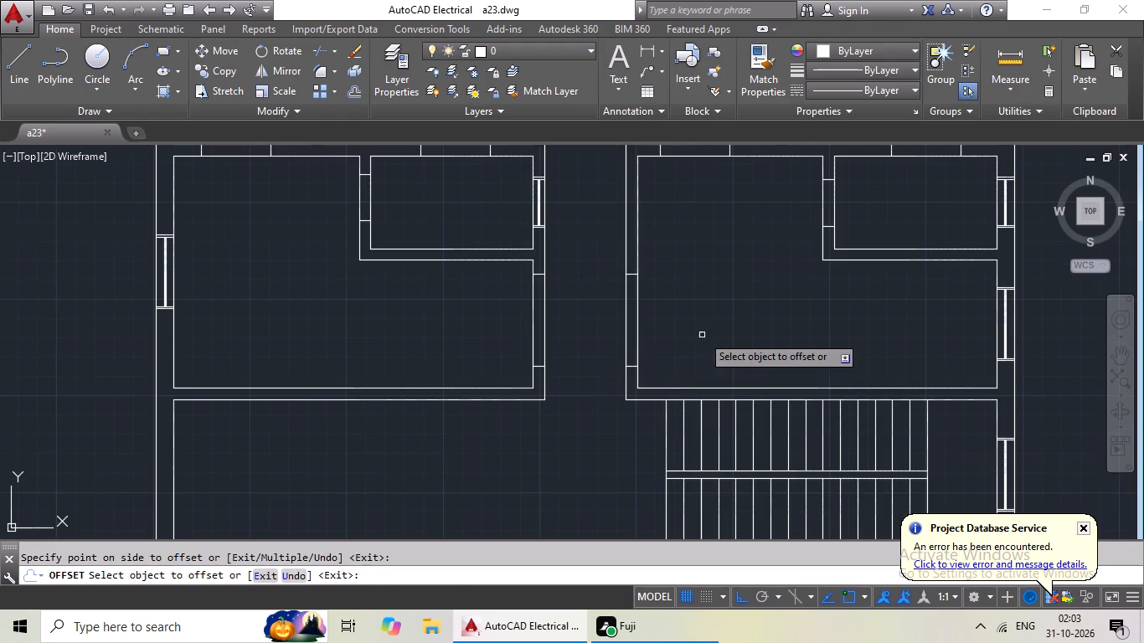
scroll(702, 335, "down", 2)
middle_click_drag(705, 322, 573, 385)
key("Escape")
key("Escape")
key("Escape")
key("Escape")
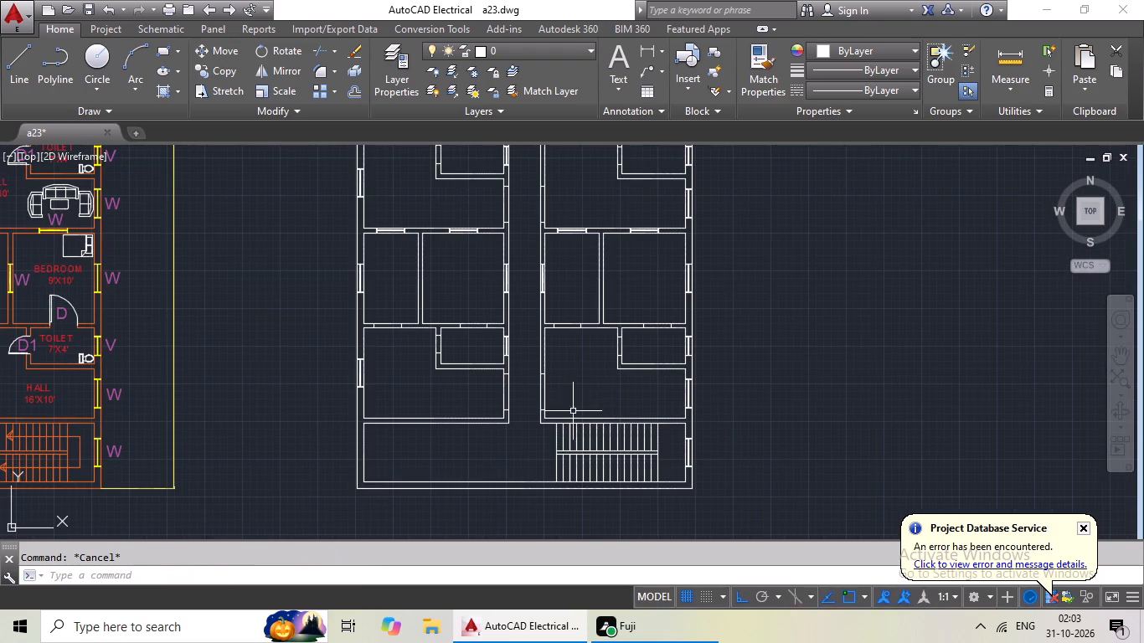
Trim the wall lines between the main door jambs in both units' fourth-row halls to open the main doors.
key("t")
key("r")
key("space")
key("space")
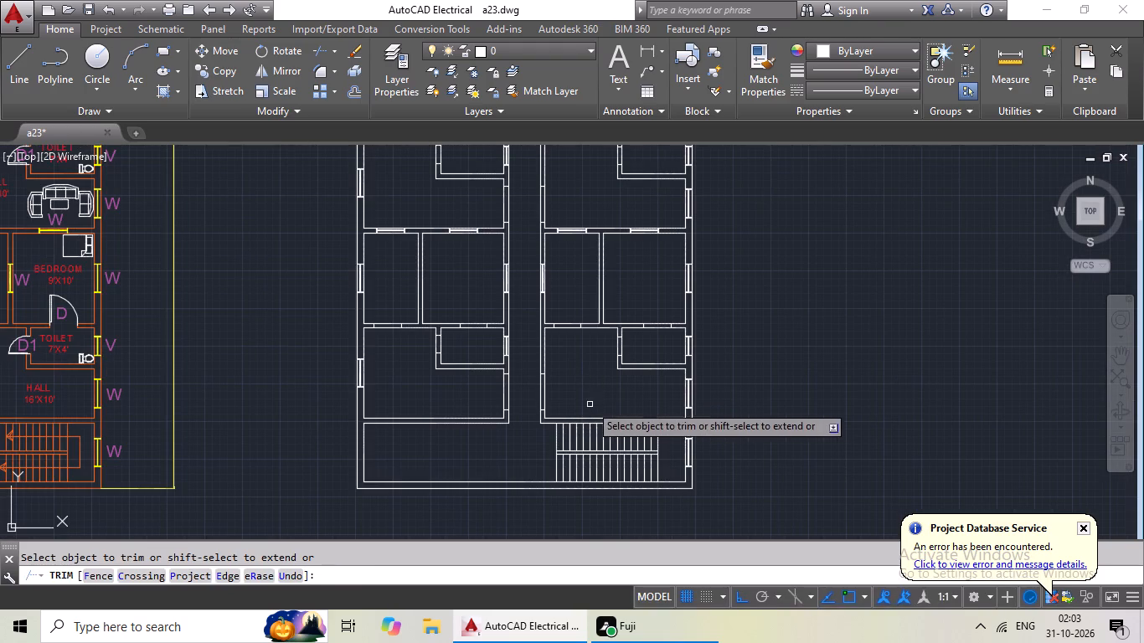
scroll(541, 385, "up", 2)
left_click_drag(617, 374, 398, 425)
Trim the wall lines between the jambs of the right unit's fourth-row toilet door and both room doors.
middle_click_drag(618, 409, 566, 517)
left_click_drag(729, 393, 621, 408)
left_click(619, 408)
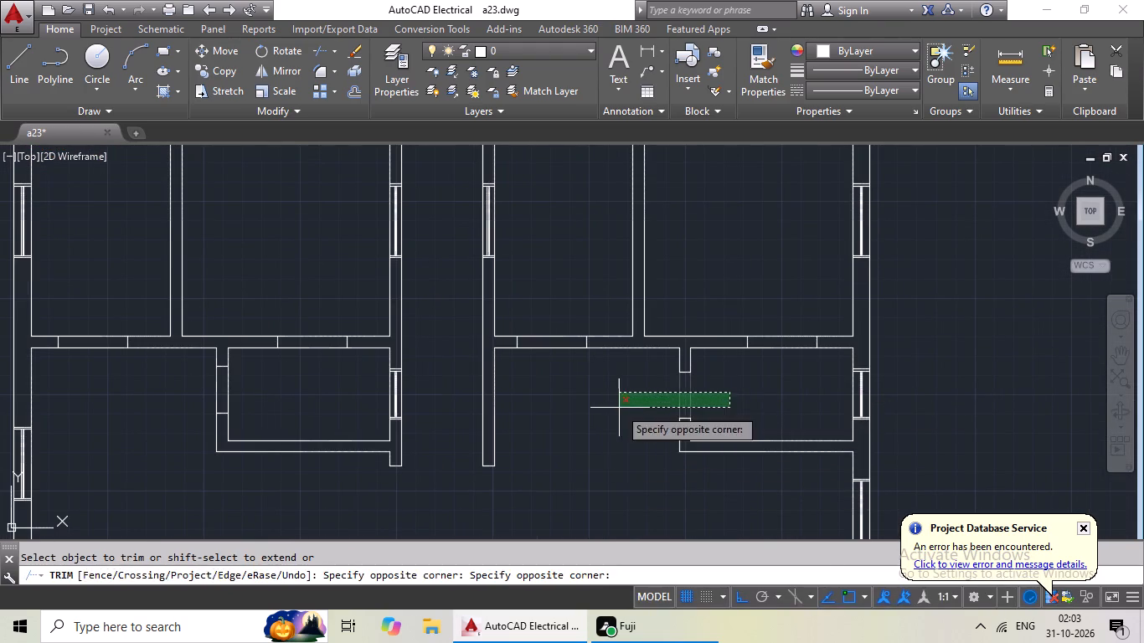
left_click_drag(786, 315, 792, 373)
left_click(792, 373)
left_click_drag(565, 298, 545, 373)
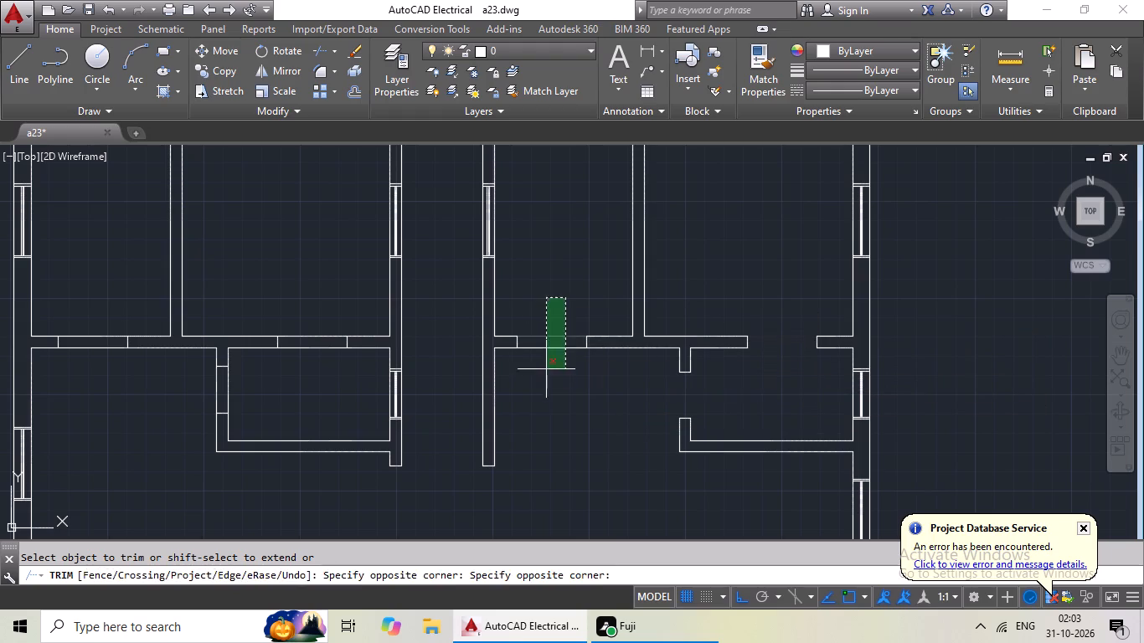
left_click_drag(545, 373, 540, 394)
left_click(540, 392)
Trim the wall lines between the jambs of the left unit's fourth-row toilet door and both room doors.
left_click_drag(275, 392, 137, 400)
left_click(137, 400)
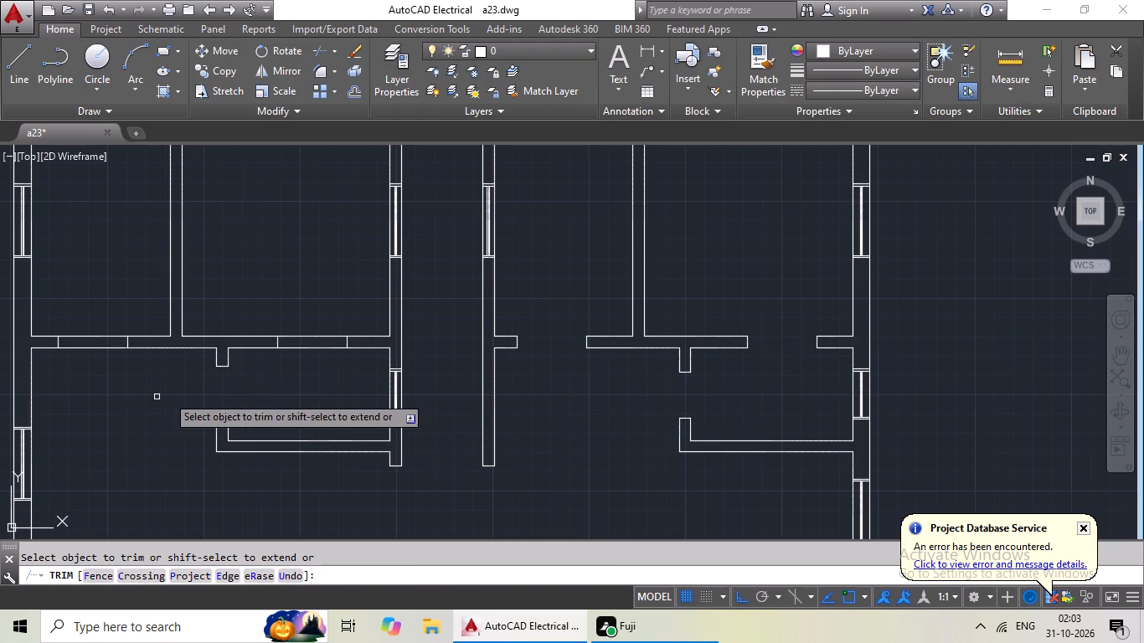
left_click_drag(314, 305, 317, 394)
left_click(317, 394)
middle_click_drag(323, 397, 737, 370)
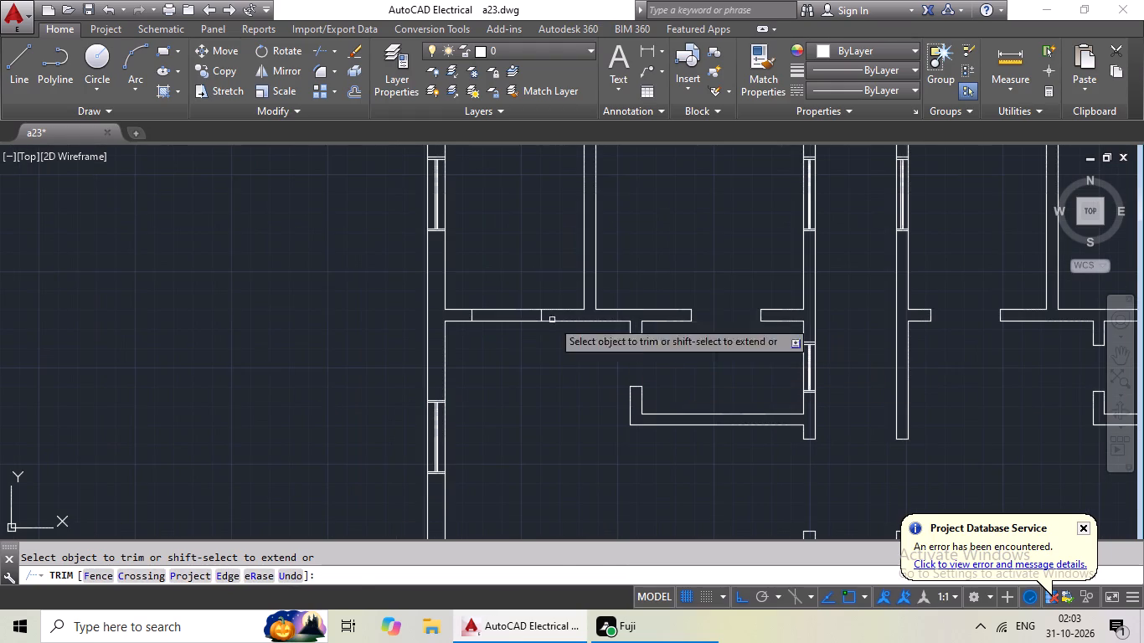
left_click_drag(508, 288, 499, 352)
left_click_drag(499, 352, 512, 353)
Trim the passage-side wall lines between the main door jambs of both units' third-row halls.
scroll(611, 353, "down", 2)
middle_click_drag(609, 357, 502, 435)
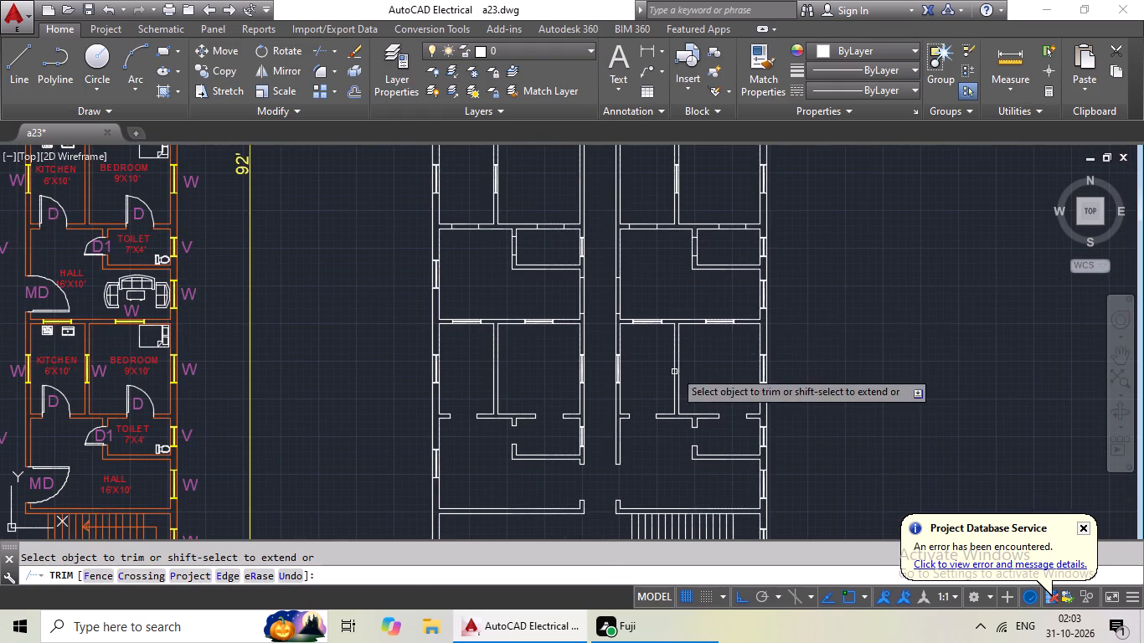
scroll(587, 306, "up", 3)
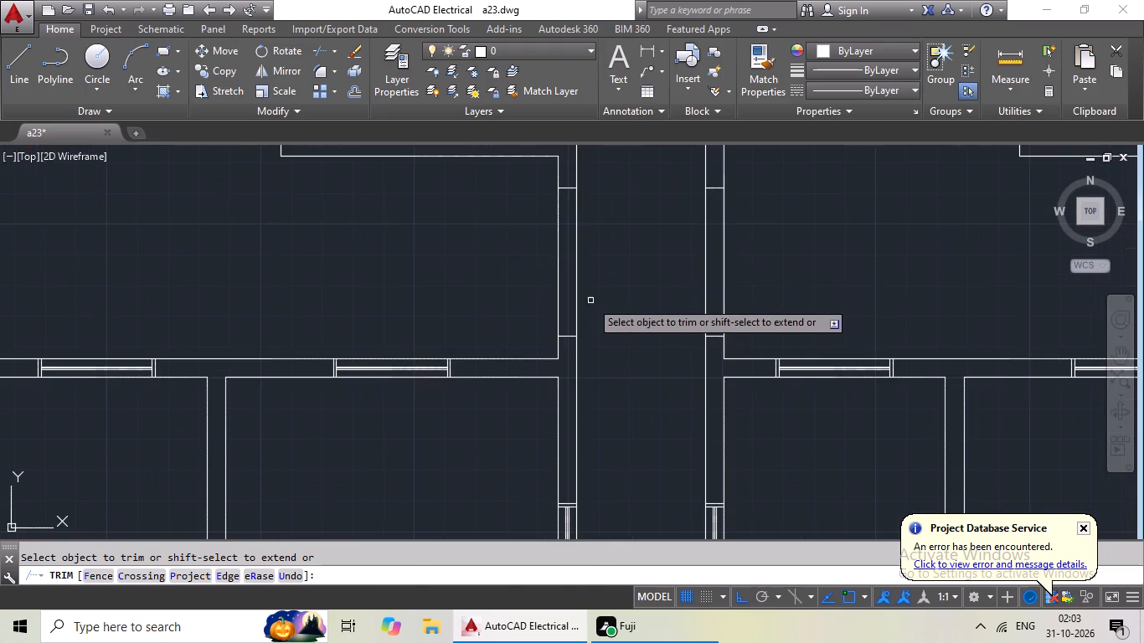
left_click_drag(636, 267, 466, 281)
left_click_drag(466, 281, 495, 281)
left_click_drag(786, 255, 635, 280)
left_click_drag(635, 280, 649, 279)
Trim the wall lines between the jambs of the right unit's third-row toilet door and both room doors.
scroll(789, 270, "down", 2)
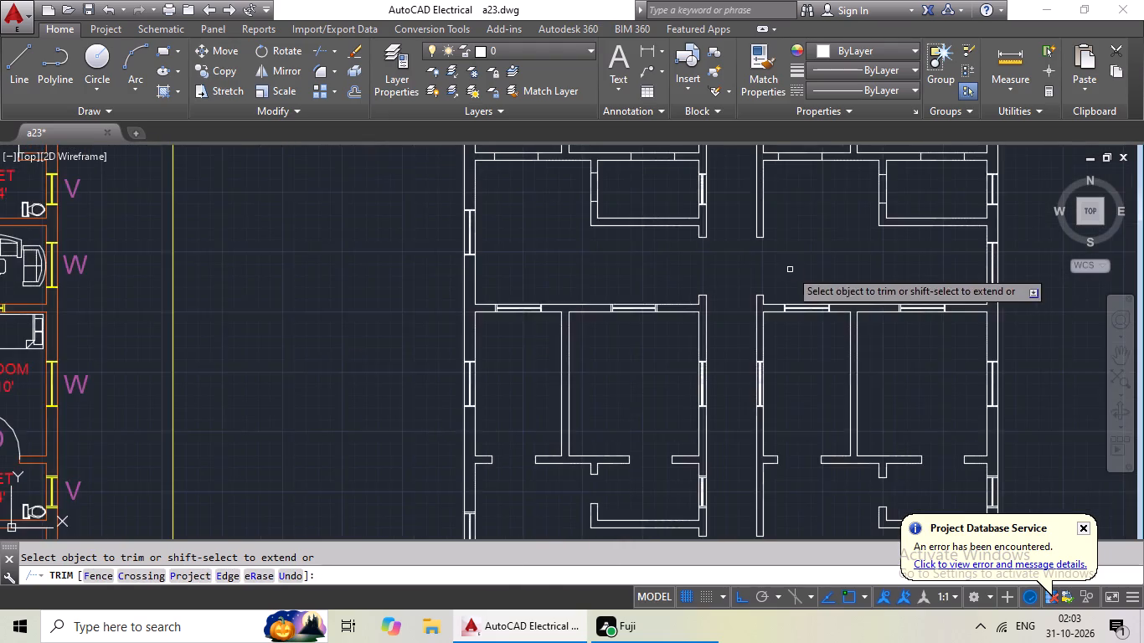
middle_click_drag(790, 269, 671, 292)
middle_click_drag(672, 400, 672, 291)
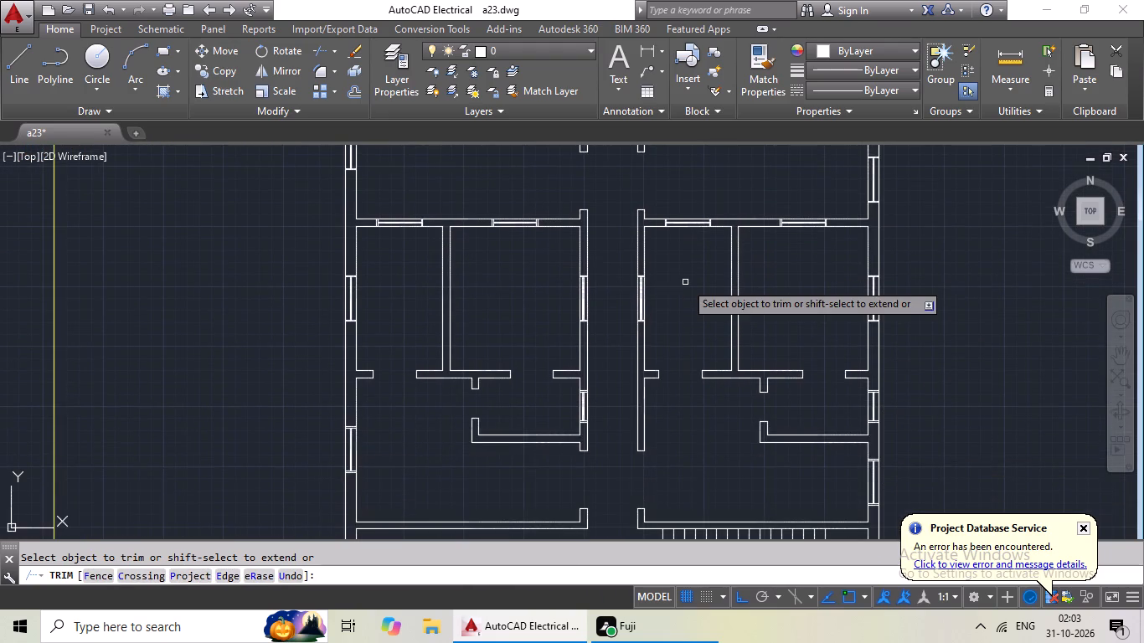
scroll(688, 284, "down", 1)
middle_click_drag(674, 293, 645, 348)
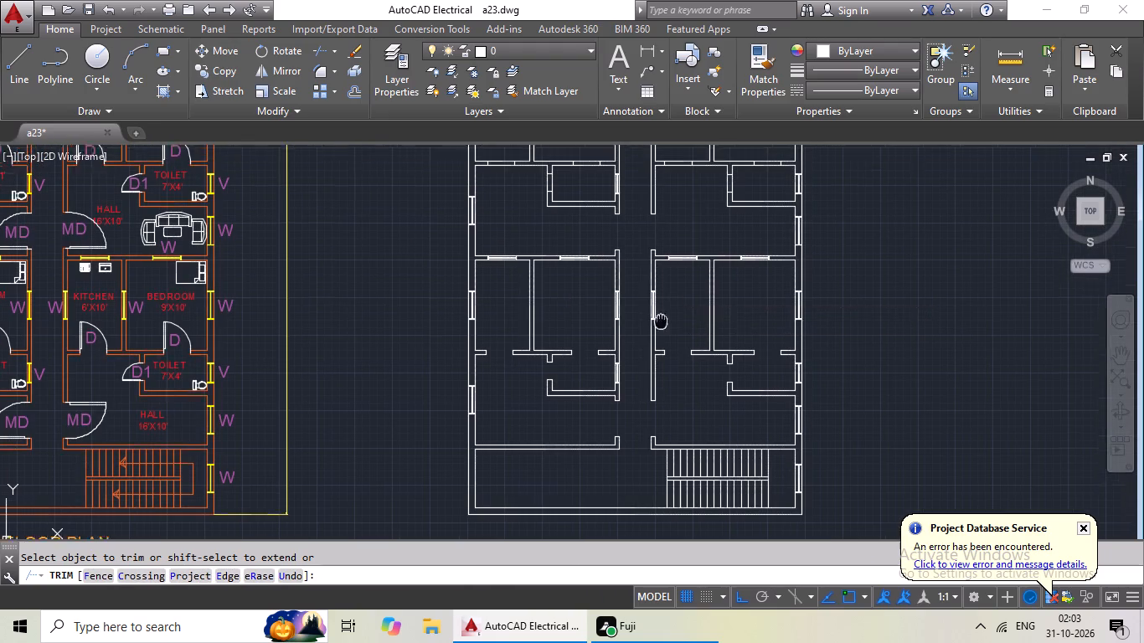
middle_click_drag(645, 348, 619, 391)
scroll(685, 260, "up", 4)
left_click_drag(732, 280, 580, 323)
left_click_drag(580, 323, 588, 324)
middle_click_drag(758, 325, 654, 441)
left_click_drag(821, 245, 750, 380)
left_click(750, 380)
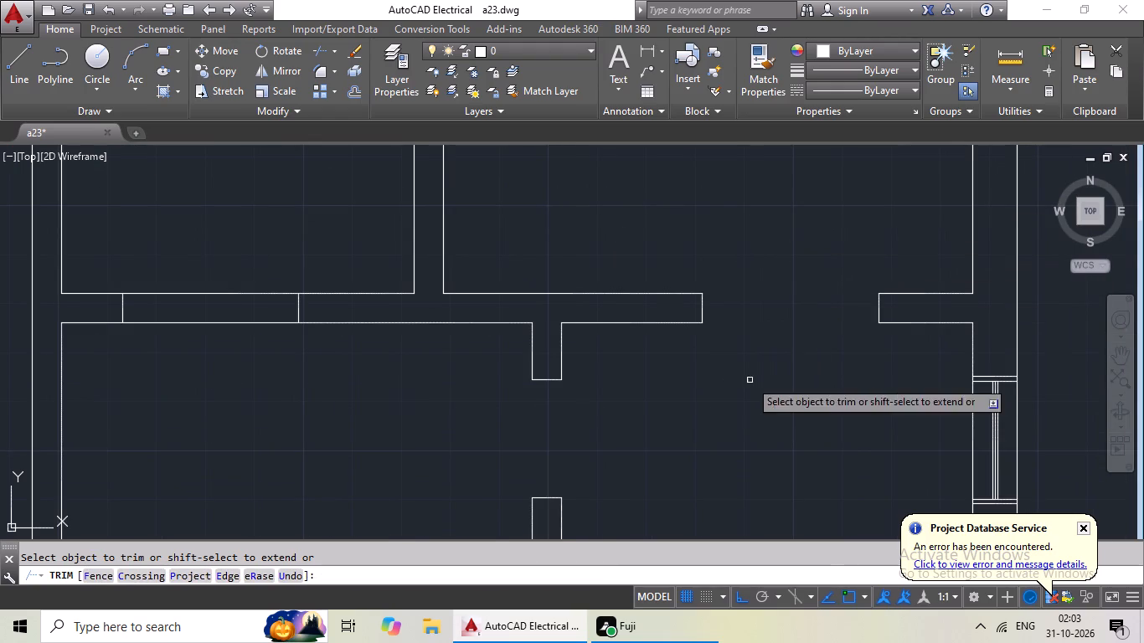
left_click_drag(238, 253, 202, 394)
left_click(201, 394)
Trim the wall lines between the jambs of the left unit's third-row toilet door and both room doors.
scroll(277, 402, "down", 3)
middle_click_drag(289, 408, 477, 386)
scroll(304, 361, "up", 4)
left_click_drag(328, 272, 281, 440)
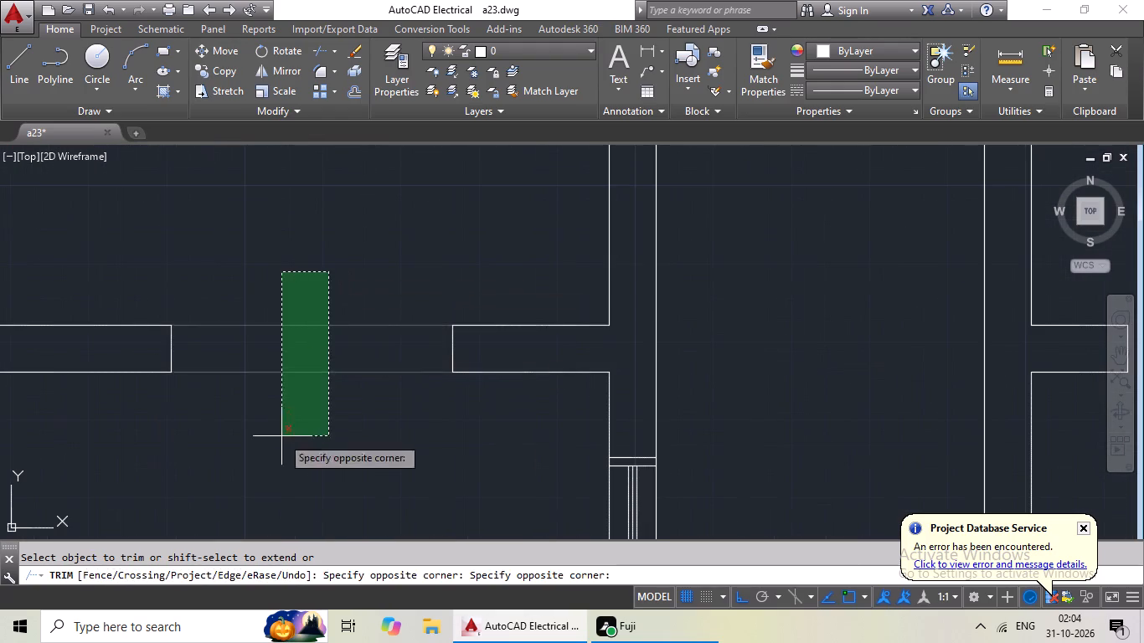
left_click(281, 436)
scroll(332, 430, "down", 2)
middle_click_drag(342, 430, 558, 364)
left_click_drag(523, 409, 330, 409)
left_click(330, 409)
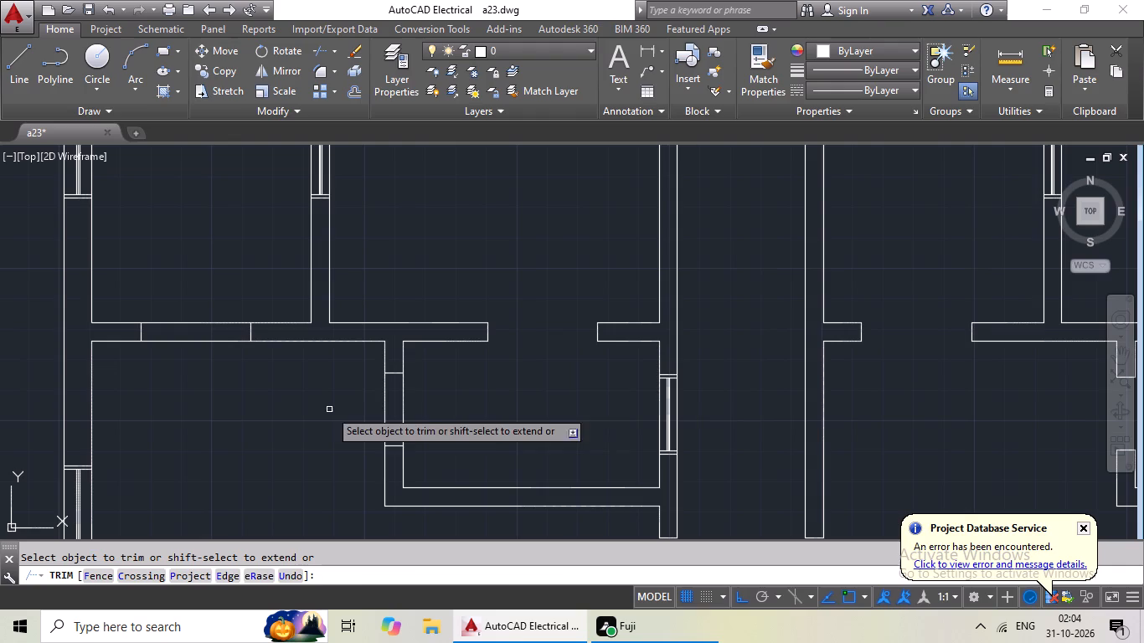
left_click_drag(489, 380, 321, 416)
left_click_drag(321, 416, 338, 414)
left_click_drag(182, 262, 187, 371)
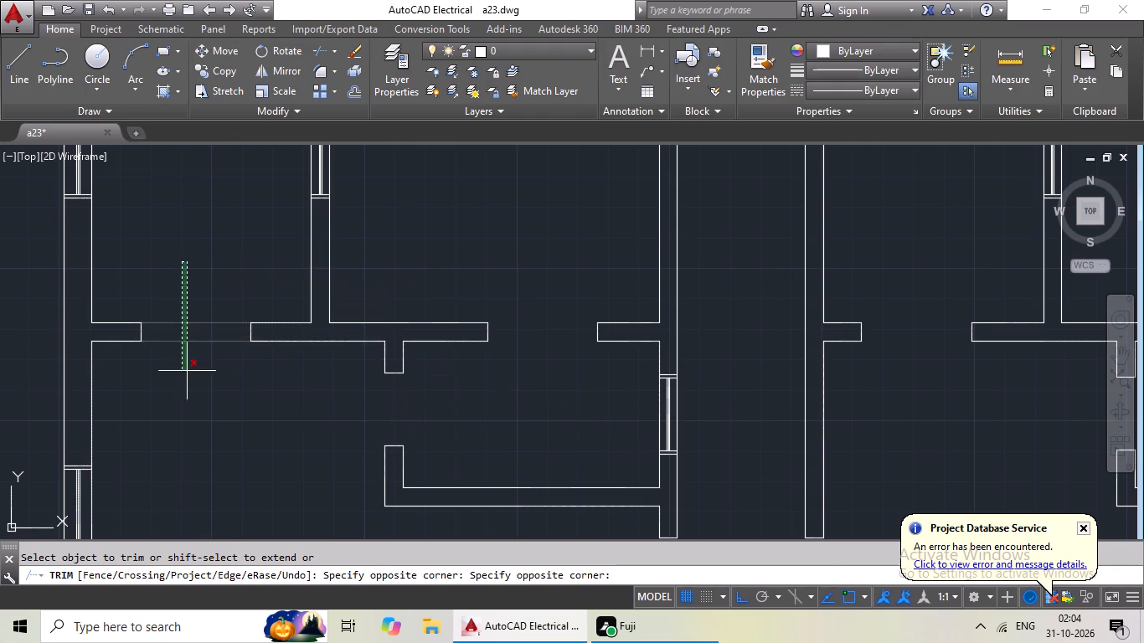
left_click_drag(187, 371, 187, 372)
left_click_drag(187, 372, 200, 374)
scroll(272, 383, "down", 2)
middle_click_drag(354, 279, 358, 312)
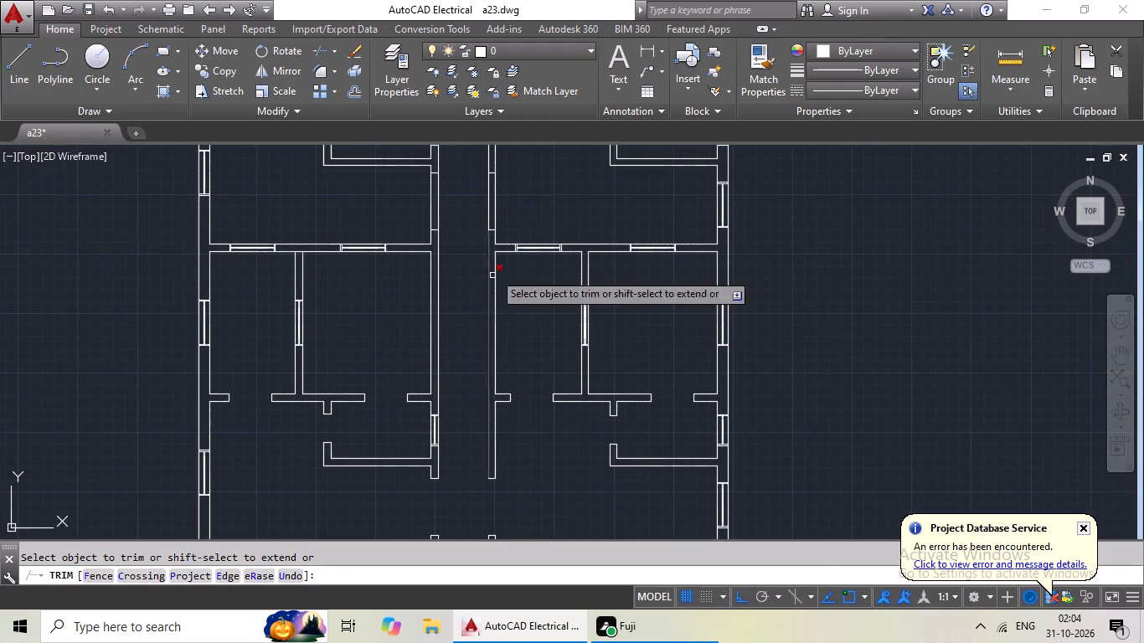
Trim the passage-side wall lines between the main door jambs of both units' second-row halls.
scroll(506, 206, "up", 2)
middle_click_drag(510, 207, 522, 294)
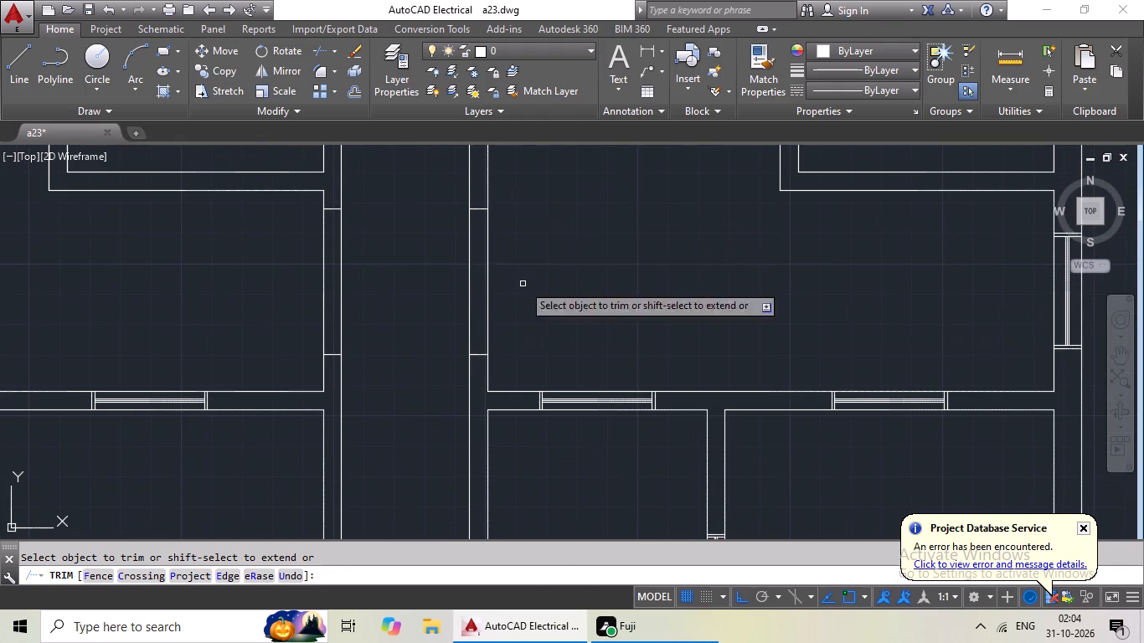
left_click_drag(569, 230, 250, 300)
Trim the wall lines between the jambs of the right unit's second-row toilet door and both room doors.
scroll(548, 239, "down", 2)
middle_click_drag(560, 243, 549, 307)
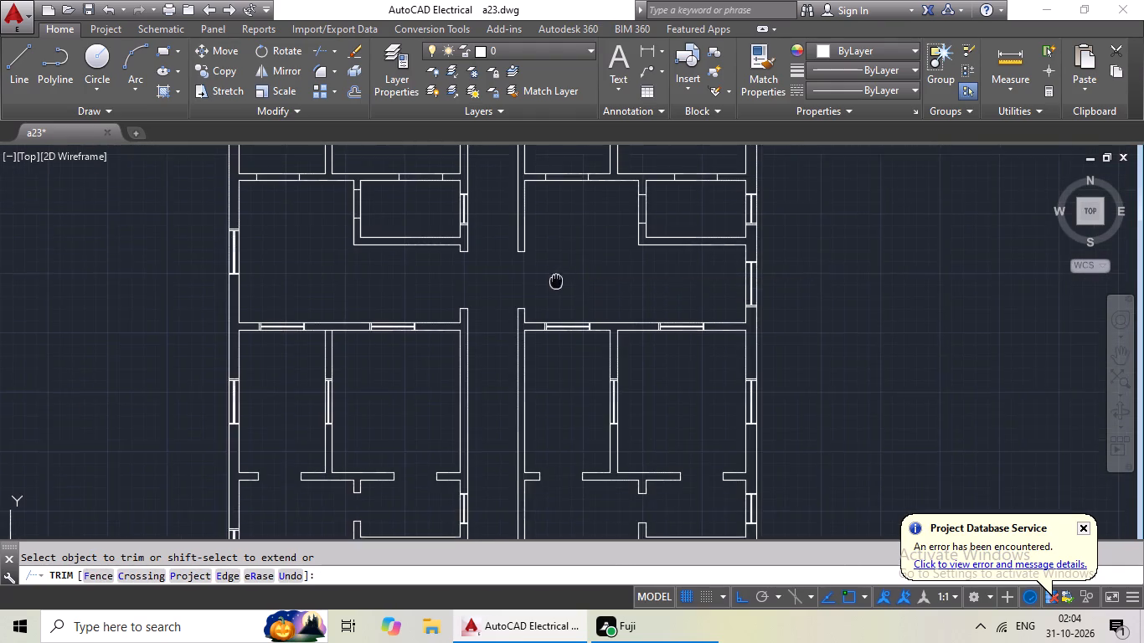
middle_click_drag(549, 307, 539, 330)
scroll(605, 259, "up", 4)
left_click_drag(882, 275, 805, 303)
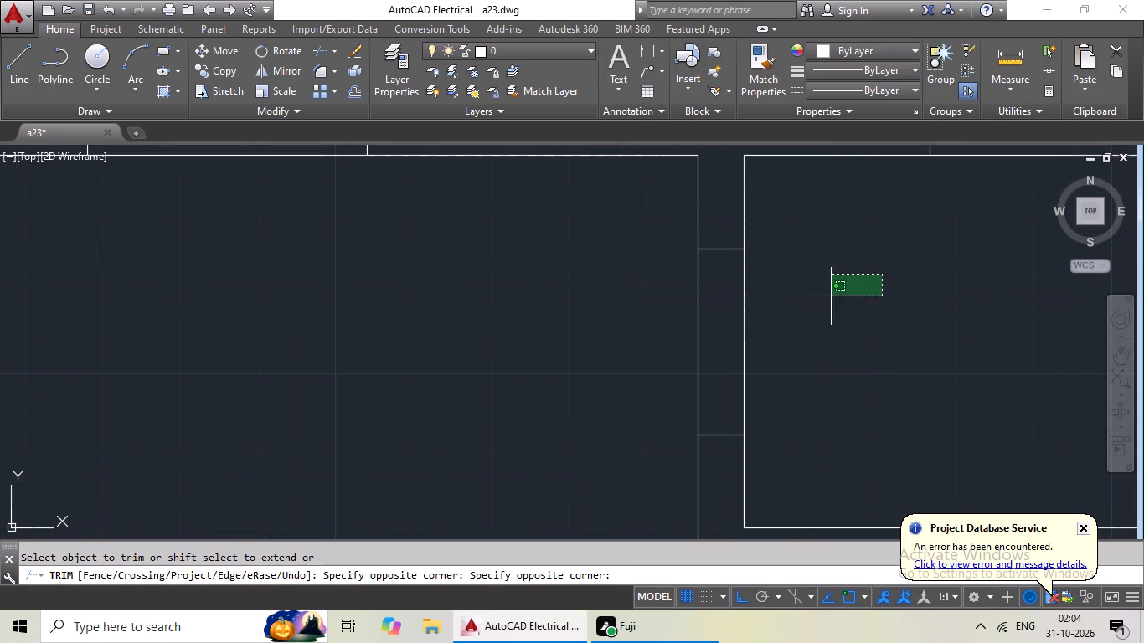
left_click_drag(805, 303, 499, 356)
left_click_drag(502, 354, 524, 350)
scroll(787, 269, "down", 2)
middle_click_drag(775, 290, 553, 387)
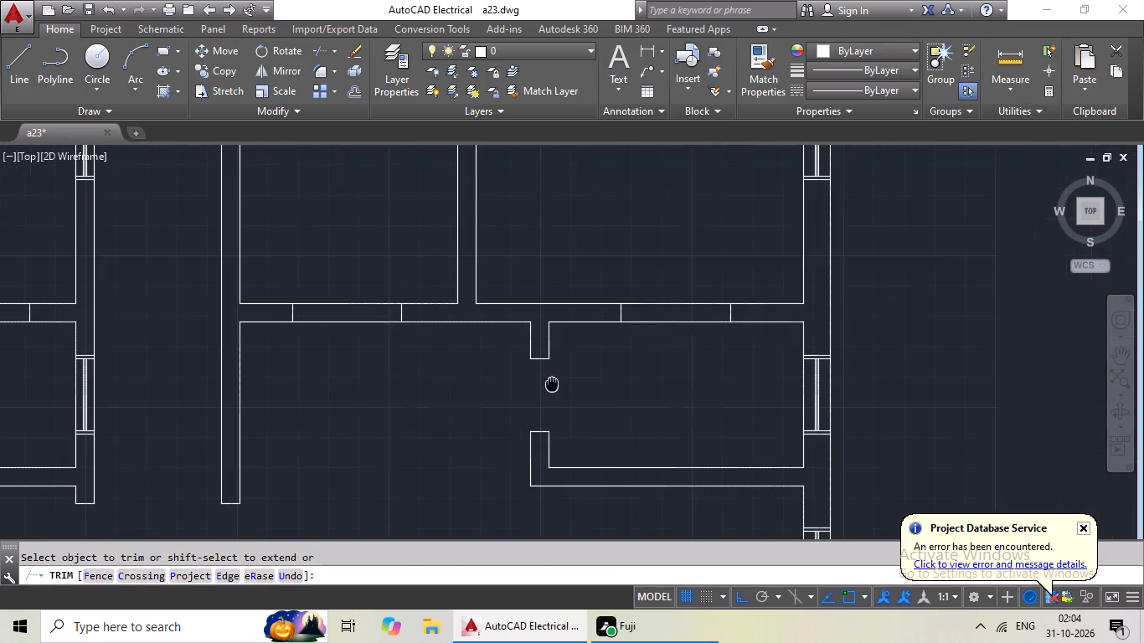
left_click_drag(691, 219, 677, 402)
left_click(675, 398)
left_click_drag(368, 278, 402, 385)
left_click(376, 364)
Trim the wall lines between the jambs of the left unit's second-row toilet door and both room doors.
scroll(384, 381, "down", 1)
middle_click_drag(401, 394, 555, 358)
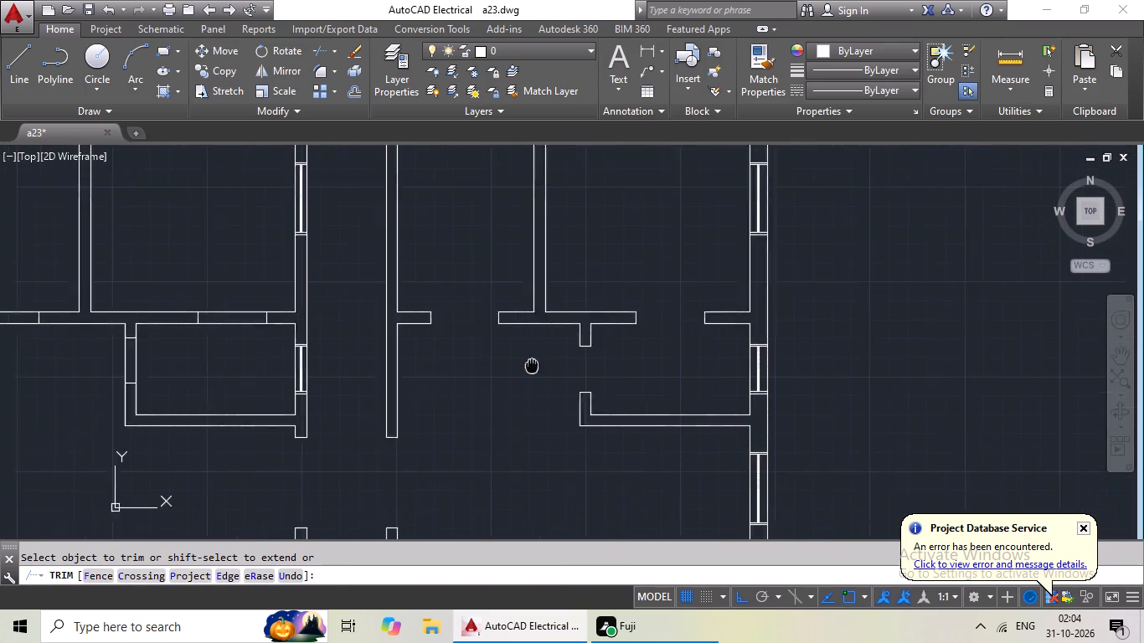
middle_click_drag(555, 358, 618, 335)
left_click_drag(347, 259, 339, 335)
left_click(339, 334)
left_click_drag(355, 327, 216, 328)
left_click(216, 328)
left_click_drag(122, 285, 113, 315)
left_click(113, 315)
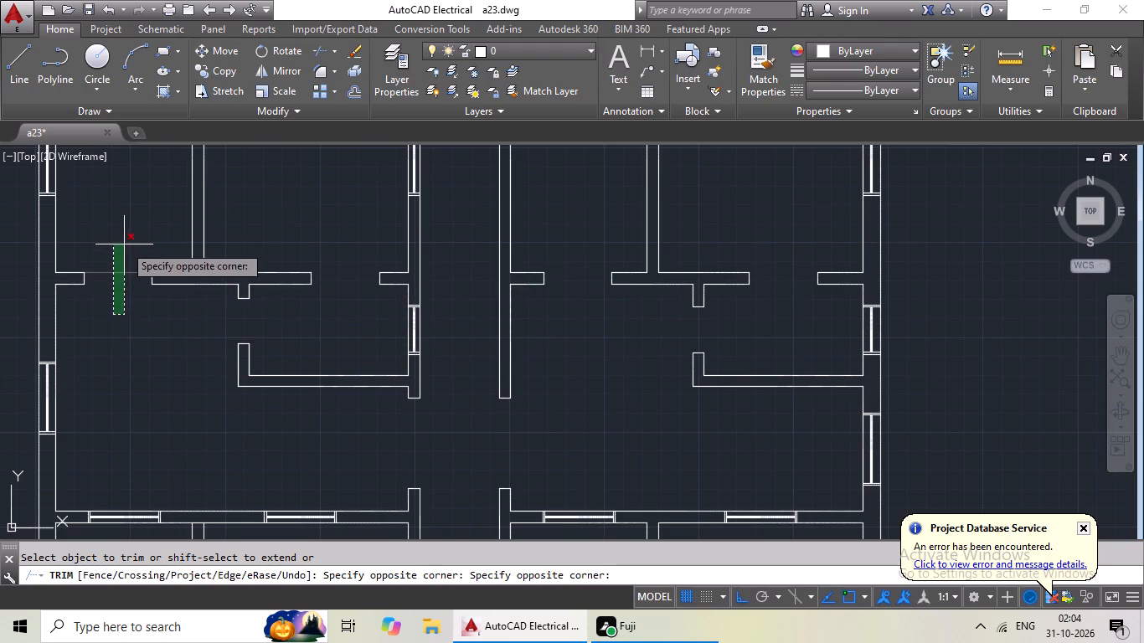
left_click(124, 244)
Trim the passage-side wall lines between the main door jambs of both units' first-row halls.
scroll(166, 353, "down", 2)
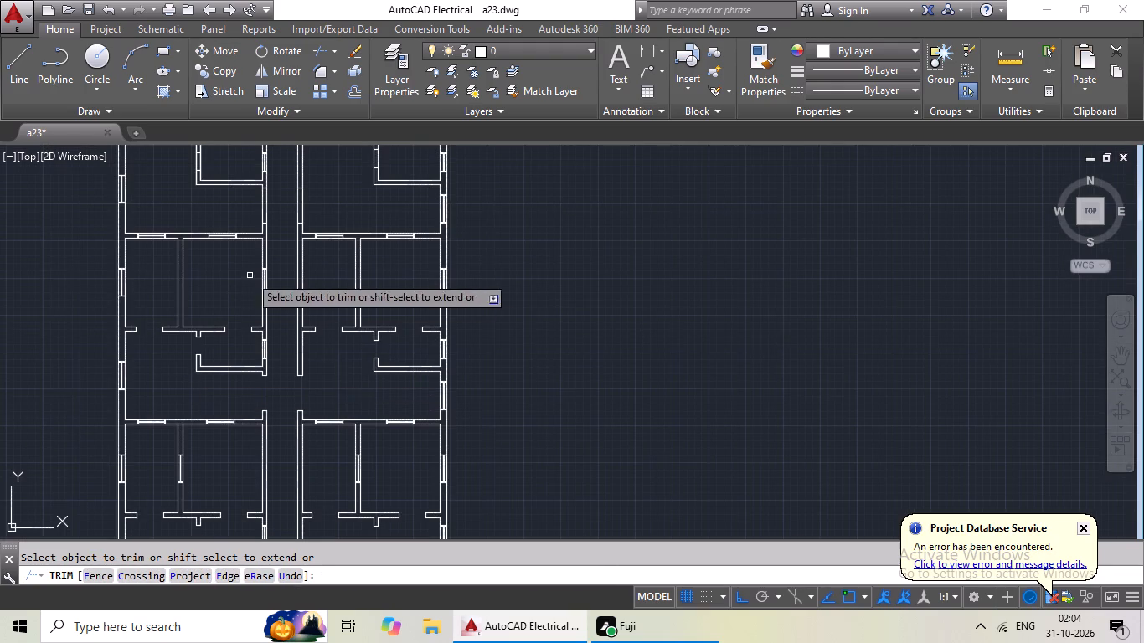
scroll(271, 275, "down", 1)
scroll(296, 363, "down", 1)
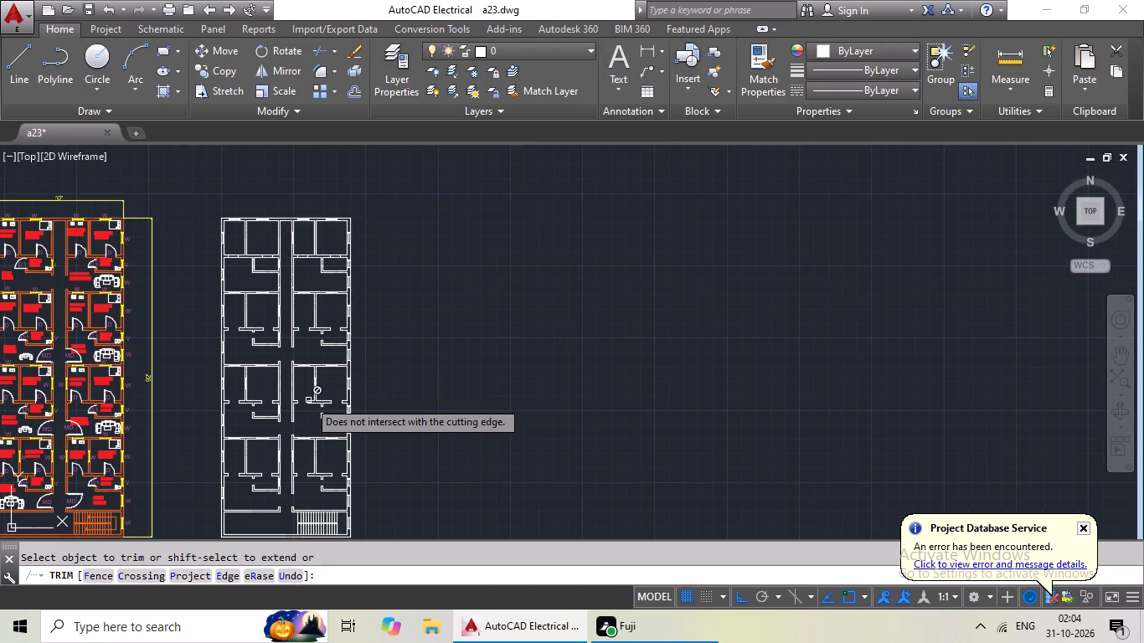
scroll(269, 271, "up", 2)
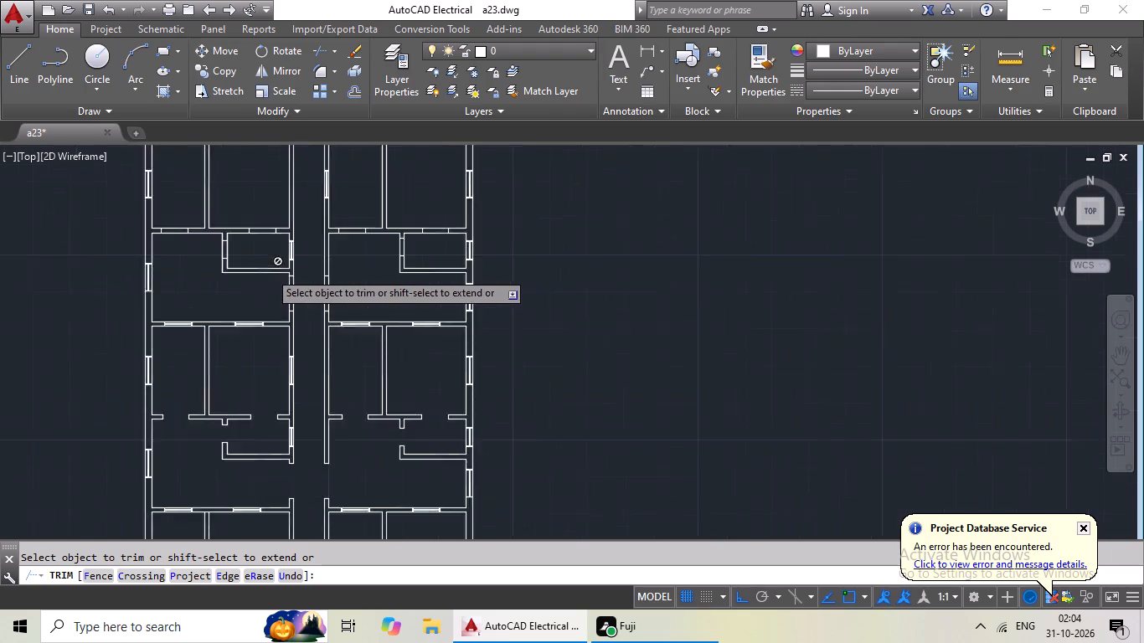
scroll(269, 271, "up", 1)
scroll(348, 307, "up", 3)
left_click_drag(532, 283, 276, 332)
left_click_drag(276, 332, 306, 327)
left_click_drag(389, 293, 48, 293)
left_click_drag(47, 293, 55, 294)
scroll(295, 285, "down", 2)
left_click_drag(384, 274, 89, 307)
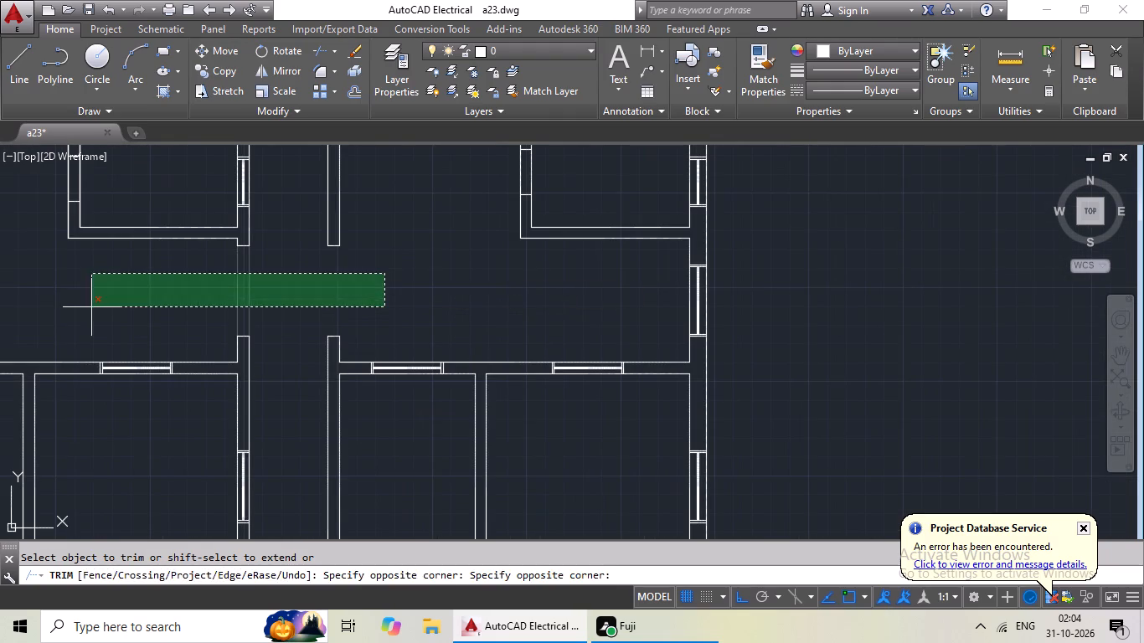
left_click_drag(89, 307, 84, 307)
left_click_drag(84, 307, 167, 308)
Trim the wall lines between the jambs of the right unit's first-row toilet door and both room doors.
scroll(327, 300, "down", 2)
middle_click_drag(328, 313, 328, 395)
scroll(438, 316, "up", 3)
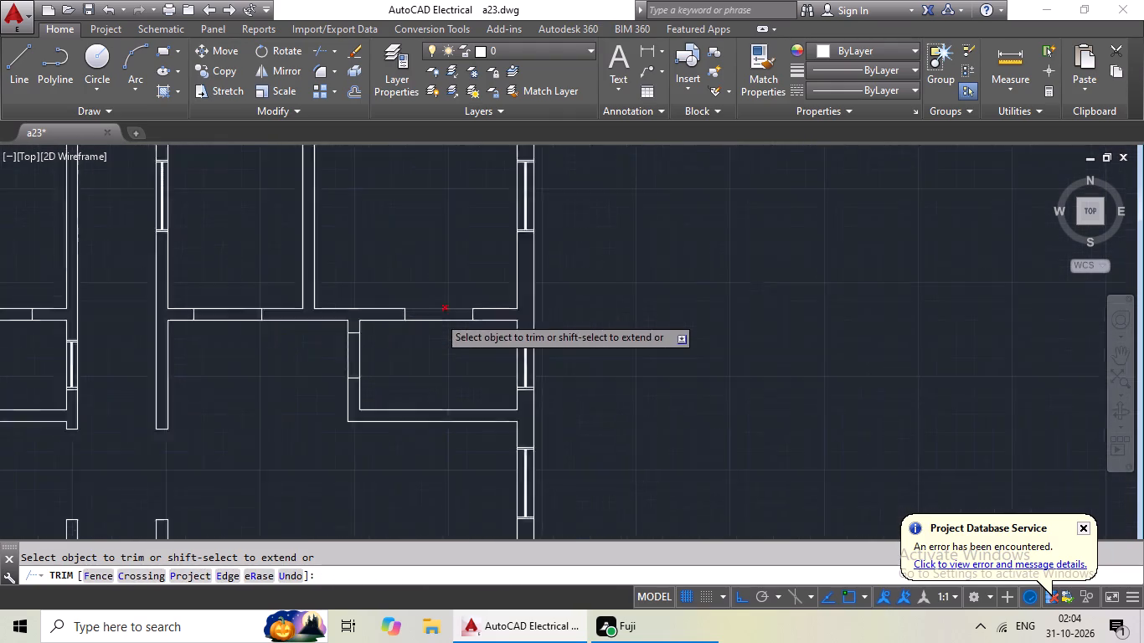
left_click_drag(442, 265, 429, 363)
left_click_drag(429, 363, 440, 355)
left_click_drag(466, 343, 228, 390)
left_click(228, 390)
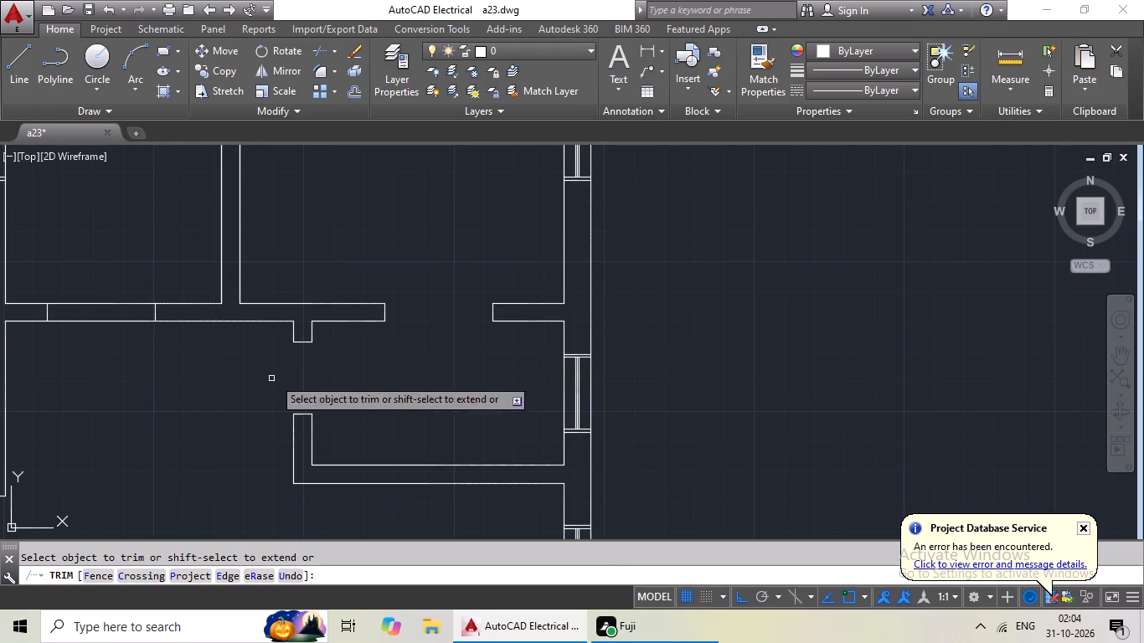
left_click_drag(114, 258, 85, 392)
left_click_drag(85, 390, 103, 390)
Trim the wall lines between the jambs of the left unit's first-row toilet door and both room doors, and end trimming.
scroll(174, 403, "down", 1)
middle_click_drag(213, 410, 742, 391)
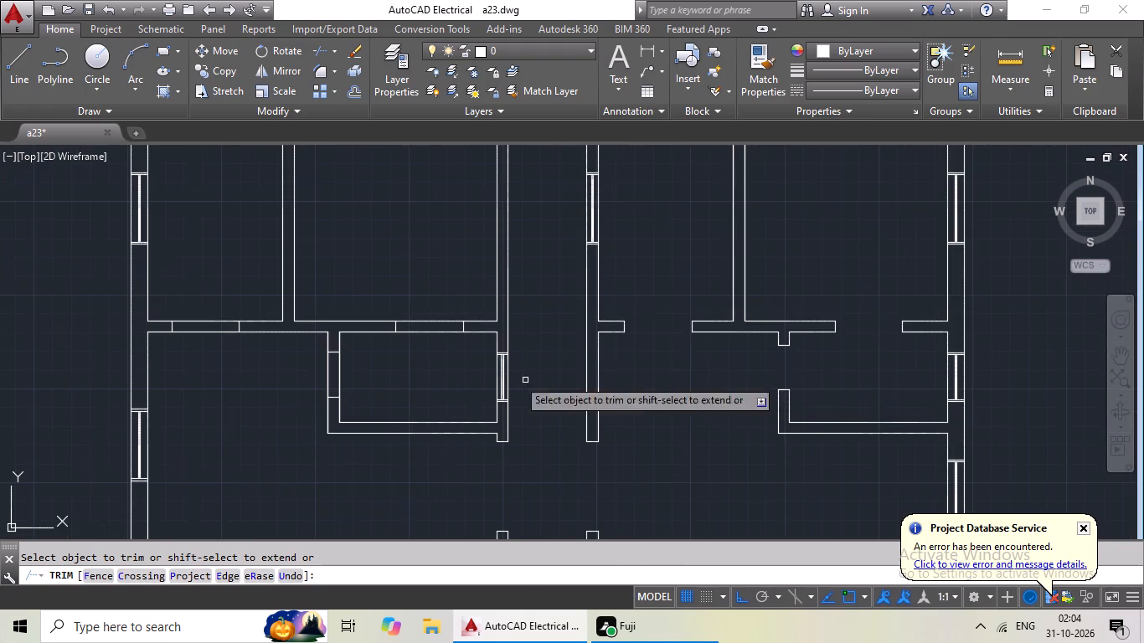
left_click_drag(428, 286, 387, 394)
left_click(387, 391)
left_click_drag(410, 371, 260, 383)
left_click(260, 383)
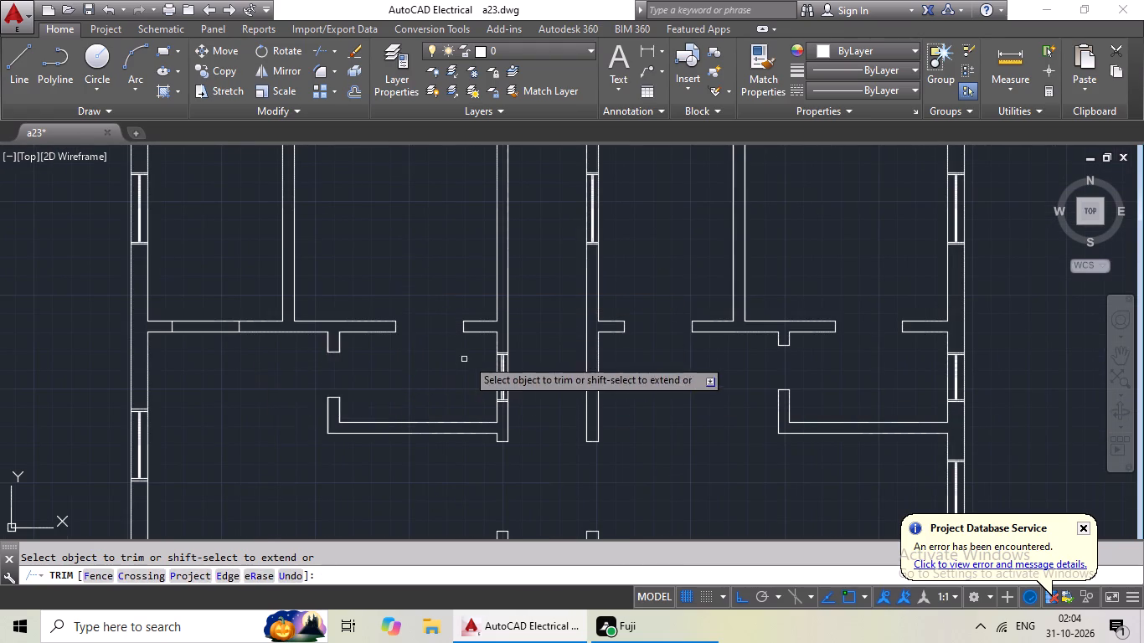
scroll(468, 358, "down", 2)
left_click_drag(365, 311, 355, 398)
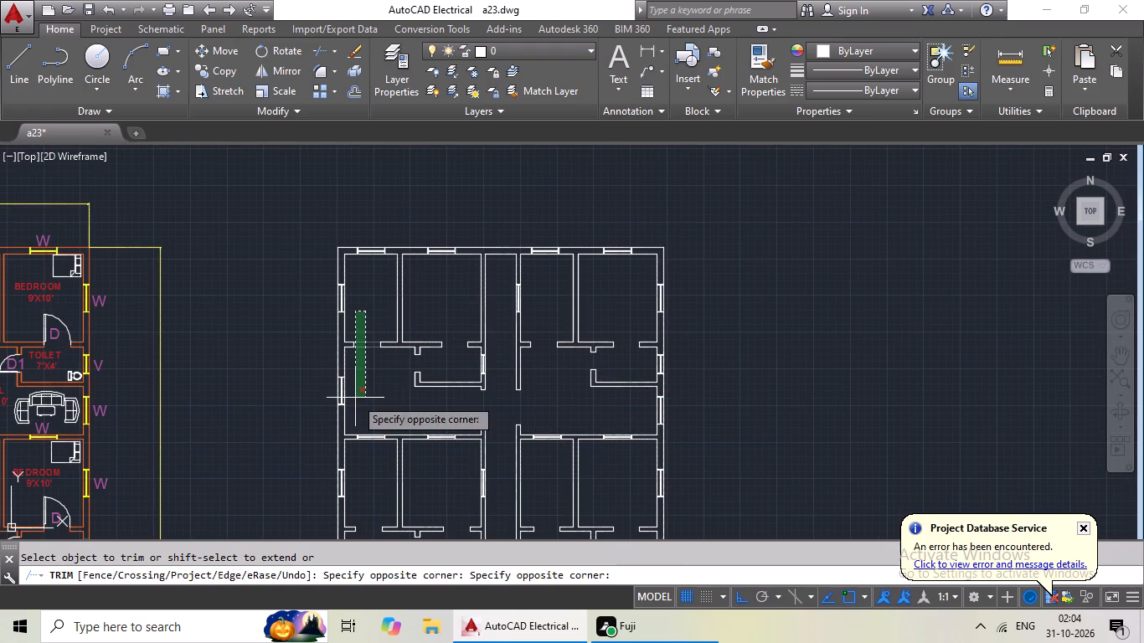
left_click(355, 398)
scroll(585, 335, "down", 2)
middle_click_drag(564, 399, 558, 326)
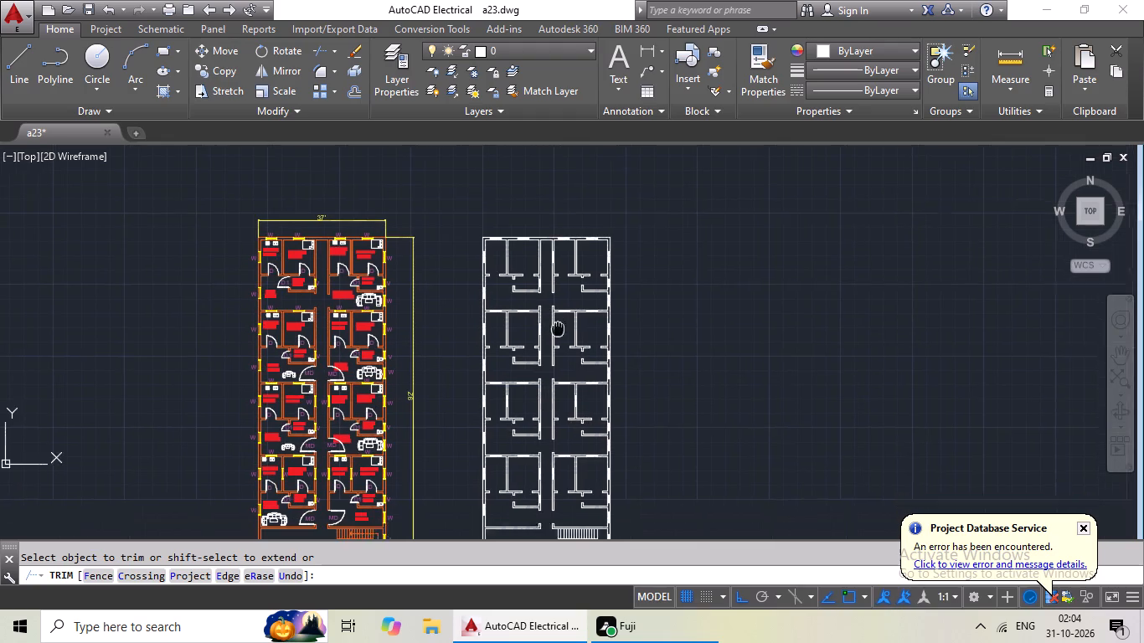
scroll(575, 375, "down", 1)
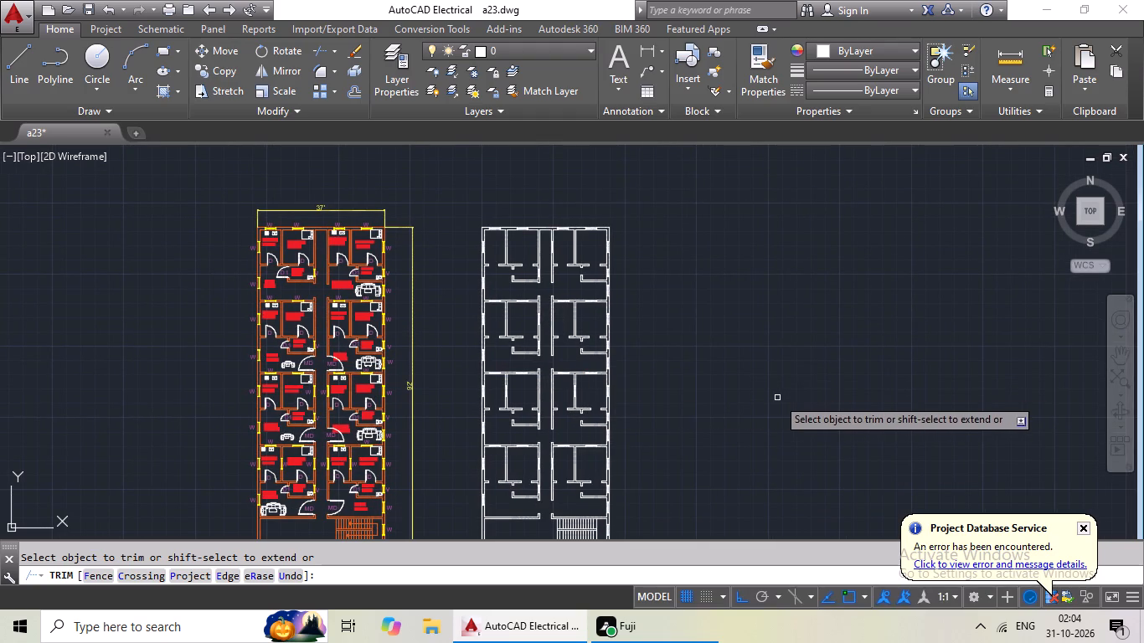
key("Escape")
key("Escape")
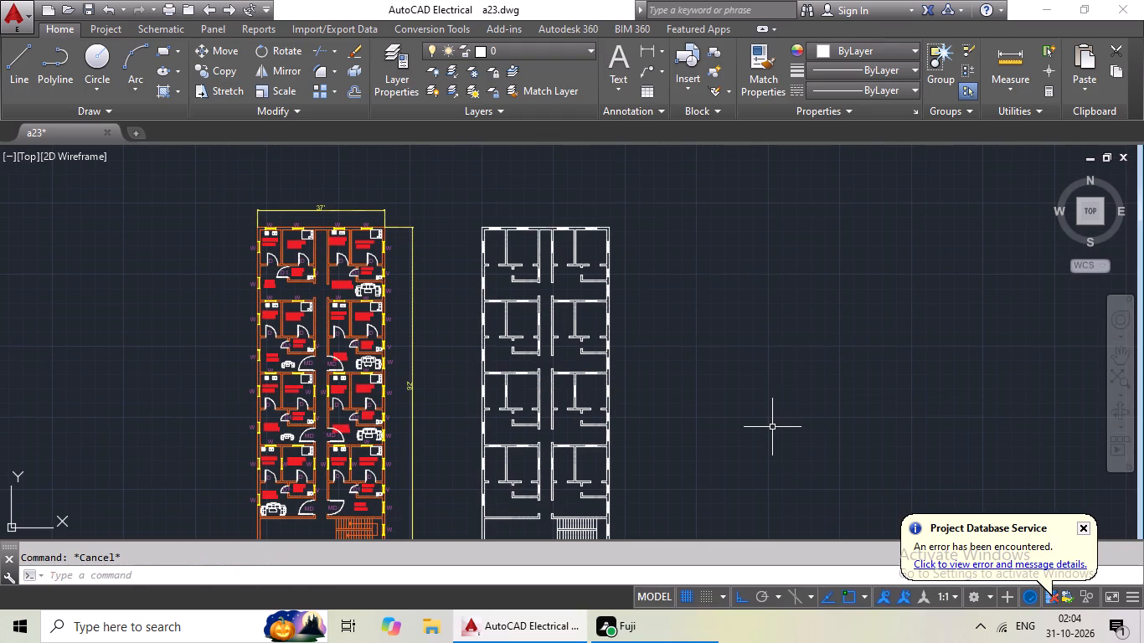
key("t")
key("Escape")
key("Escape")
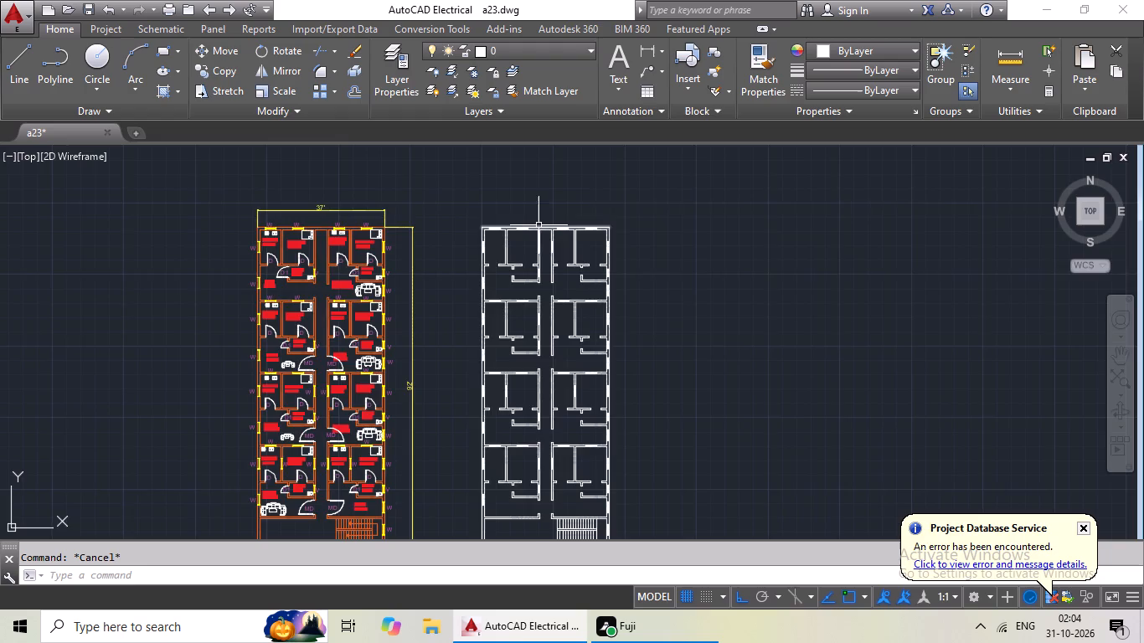
Select the white plan's top outer wall line, the passage end wall and the left unit's first-row room and outer side wall lines.
scroll(543, 224, "up", 6)
left_click_drag(595, 222, 512, 380)
left_click_drag(556, 343, 540, 351)
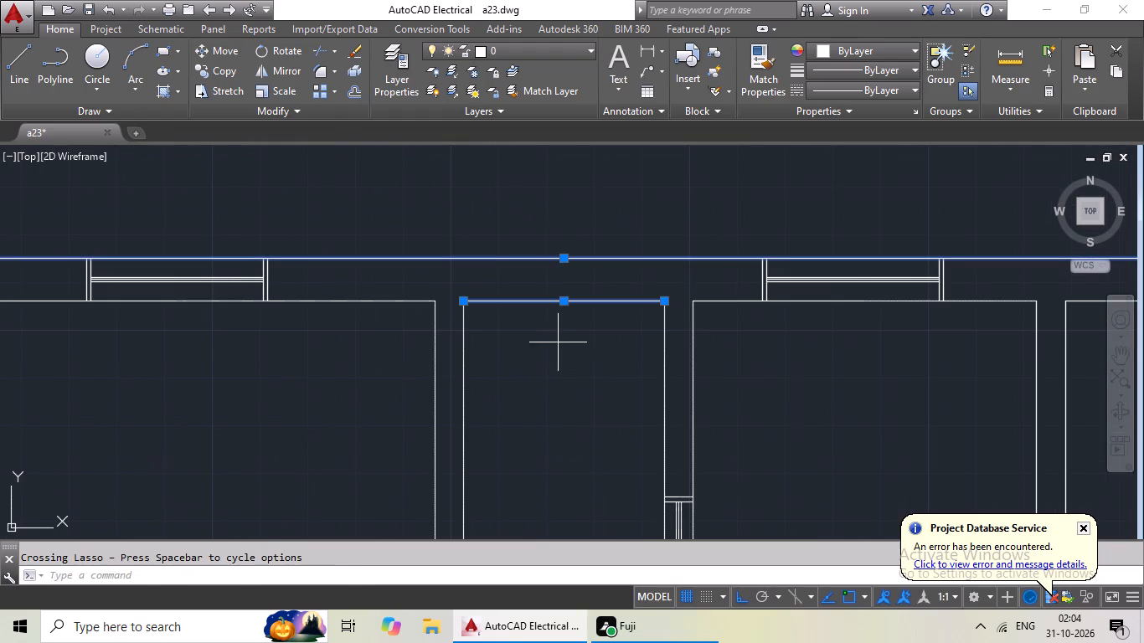
left_click_drag(540, 351, 296, 414)
left_click_drag(397, 224, 326, 388)
scroll(331, 405, "down", 2)
middle_click_drag(343, 404, 509, 327)
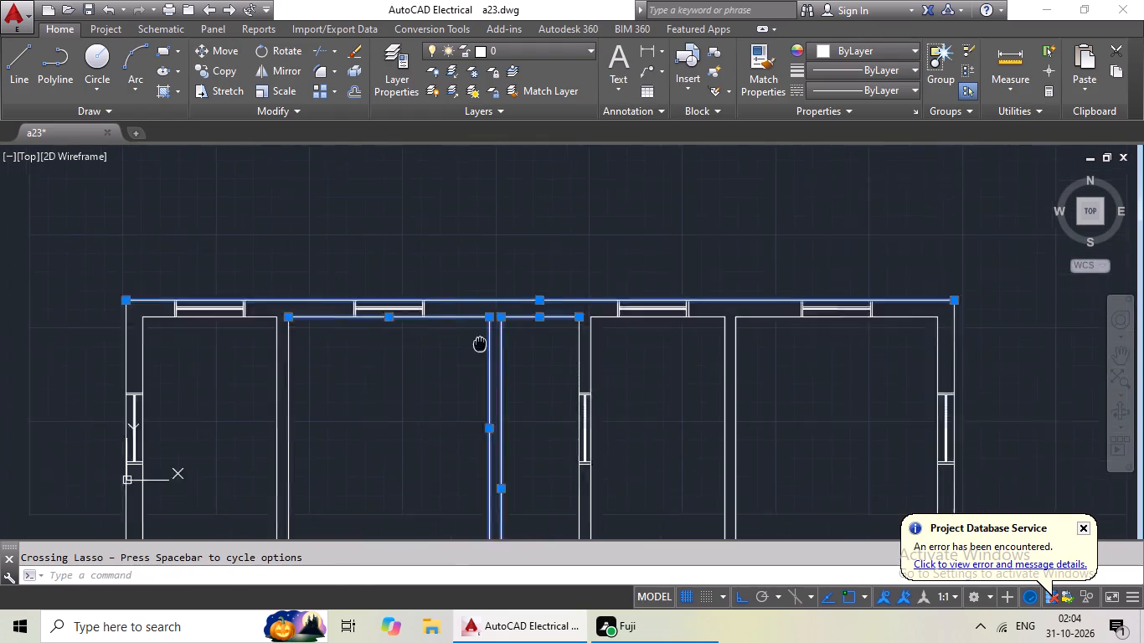
middle_click_drag(509, 327, 564, 294)
left_click_drag(486, 304, 323, 364)
left_click_drag(320, 300, 121, 277)
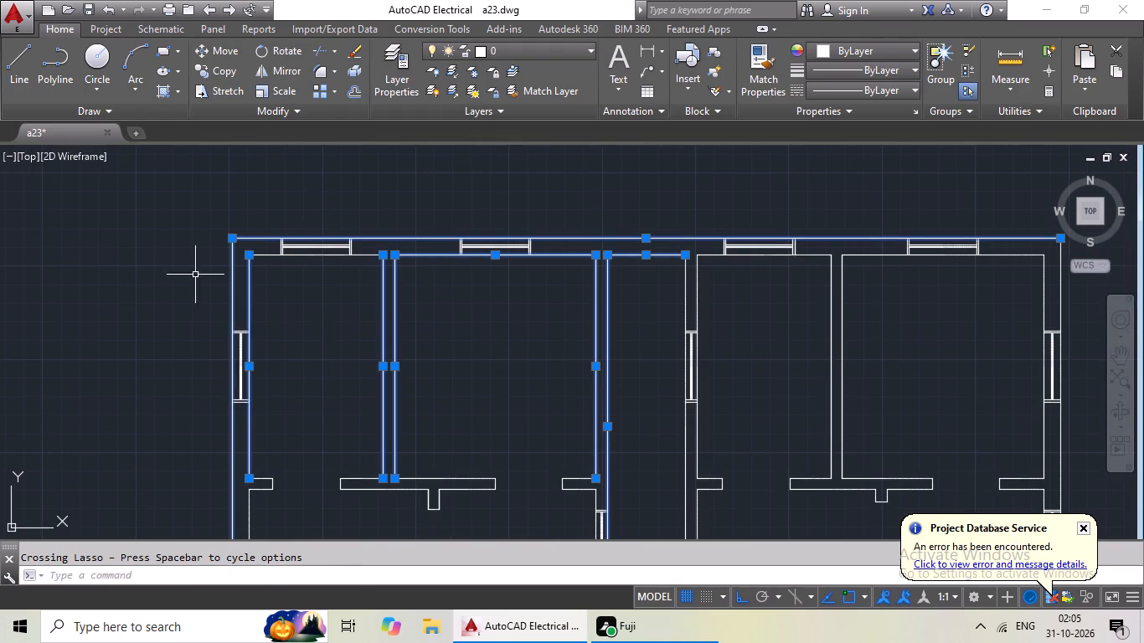
scroll(380, 265, "up", 3)
left_click_drag(369, 169, 283, 340)
scroll(407, 346, "down", 3)
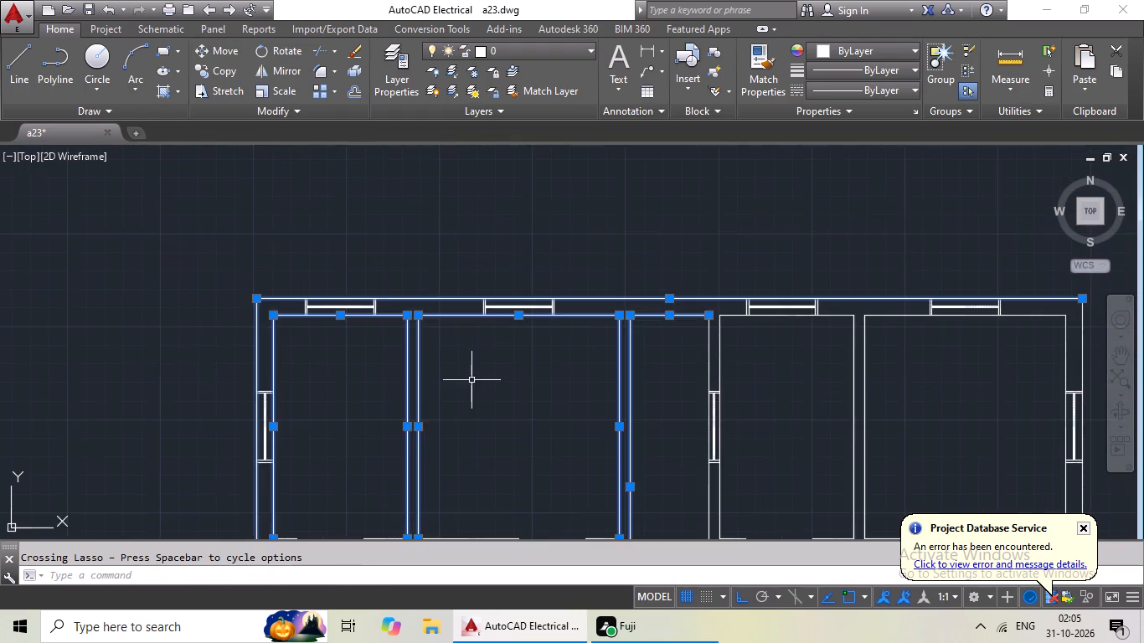
Add the left unit's first-row door wall pieces, toilet walls and the passage wall ends at the main doors to the selection.
middle_click_drag(472, 381, 375, 193)
left_click_drag(446, 303, 209, 293)
left_click_drag(240, 293, 245, 327)
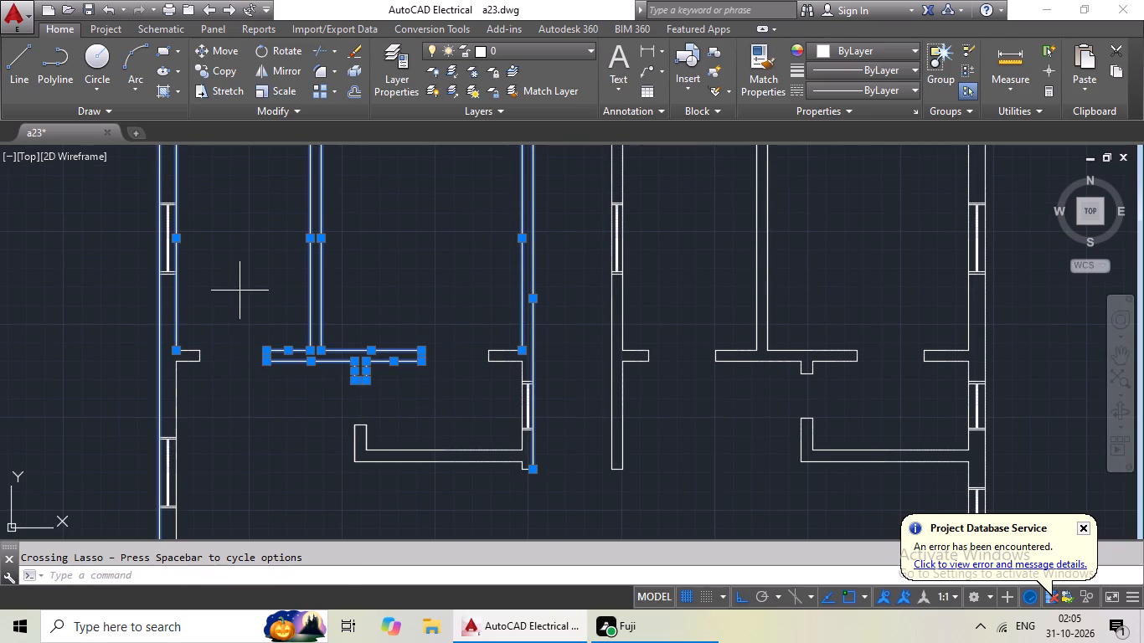
left_click_drag(245, 327, 90, 347)
middle_click_drag(296, 338, 252, 228)
left_click_drag(412, 313, 311, 293)
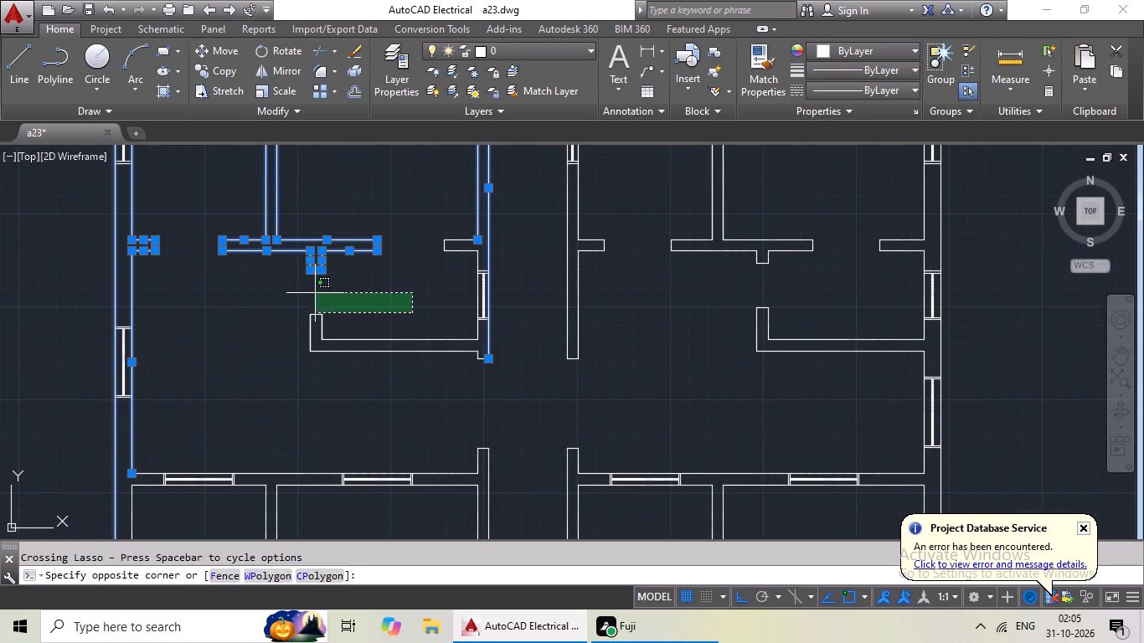
left_click_drag(311, 293, 503, 323)
left_click_drag(607, 350, 436, 353)
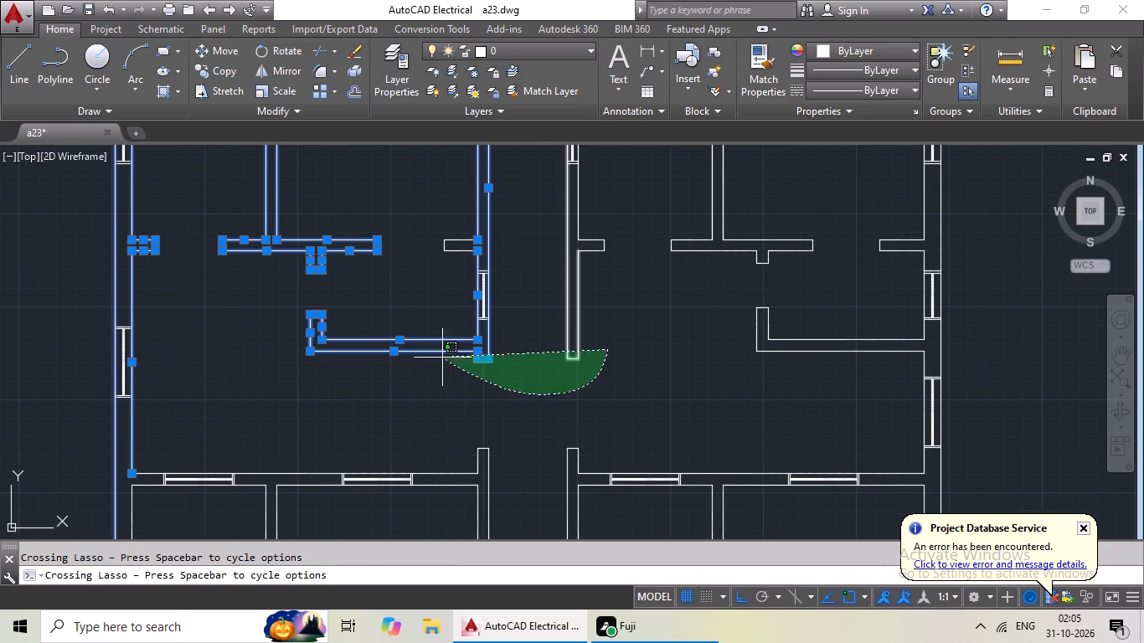
left_click_drag(436, 353, 397, 321)
Add the short door wall stubs on both sides of the passage and the right unit's passage-side room wall line to the selection.
scroll(606, 215, "up", 3)
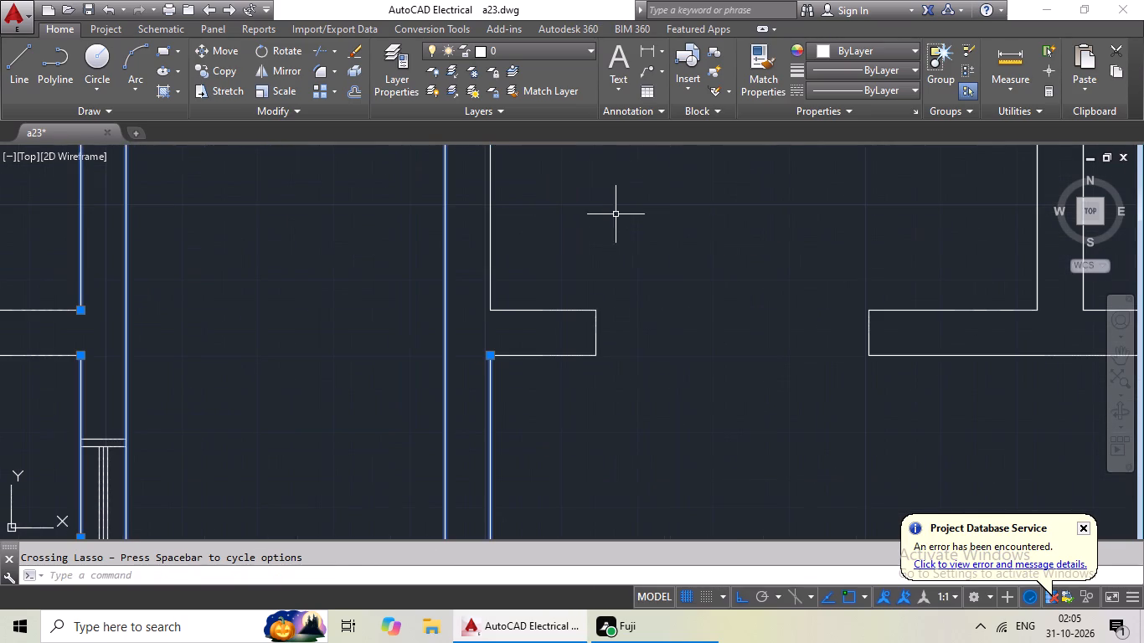
left_click_drag(626, 222, 425, 394)
scroll(555, 372, "down", 2)
left_click_drag(338, 304, 328, 309)
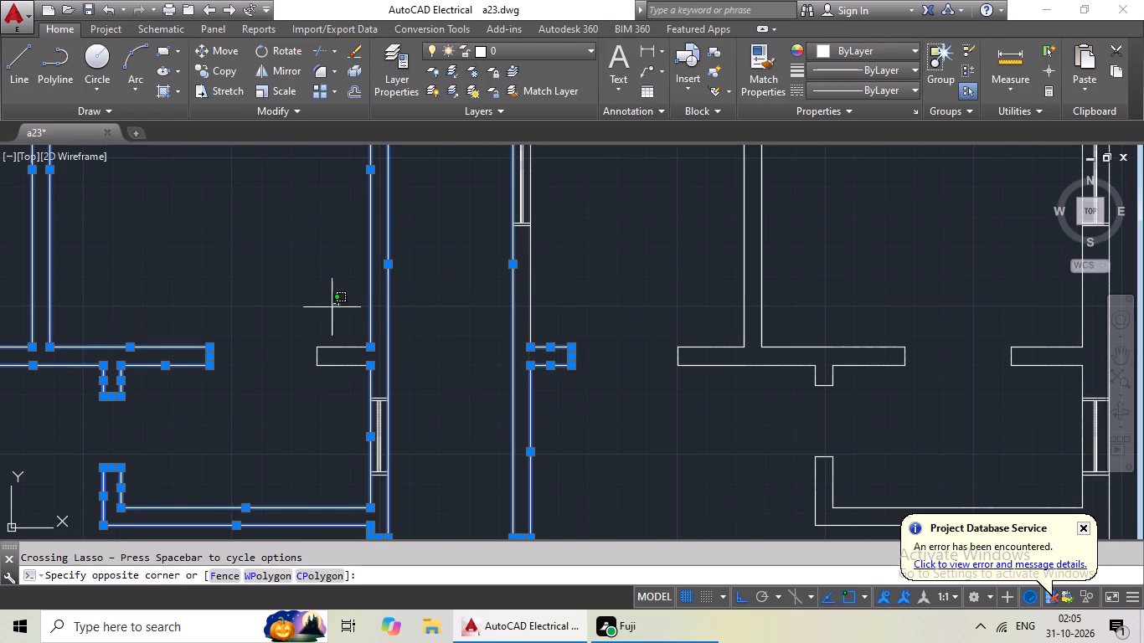
left_click_drag(328, 309, 358, 365)
middle_click_drag(549, 292, 513, 353)
left_click_drag(557, 328, 539, 336)
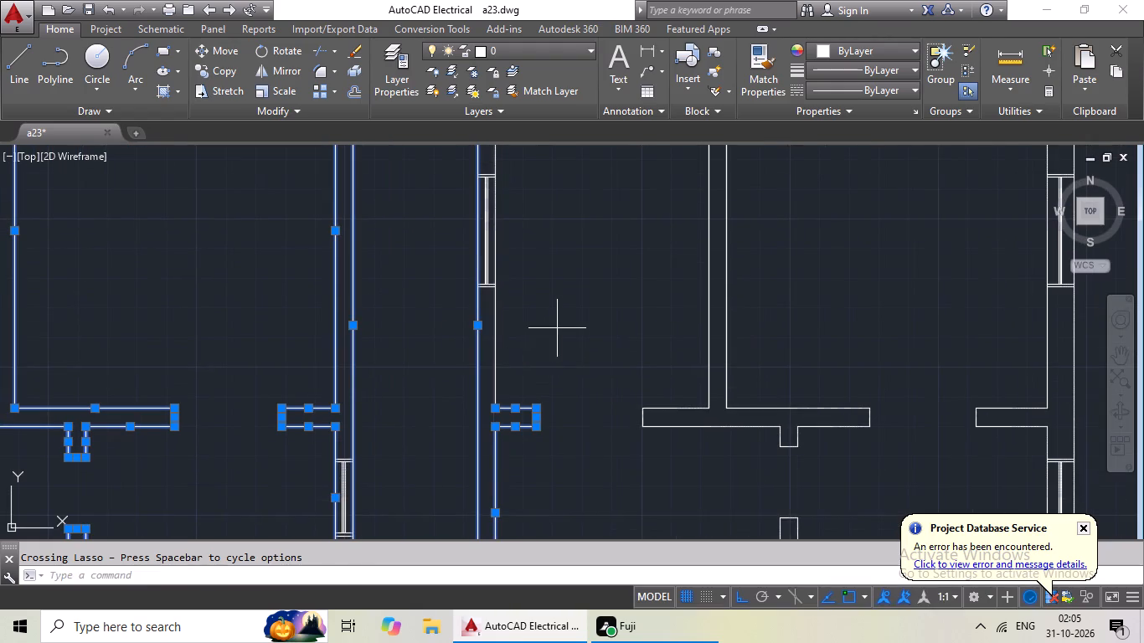
left_click_drag(539, 336, 395, 412)
scroll(539, 372, "down", 3)
scroll(554, 397, "up", 4)
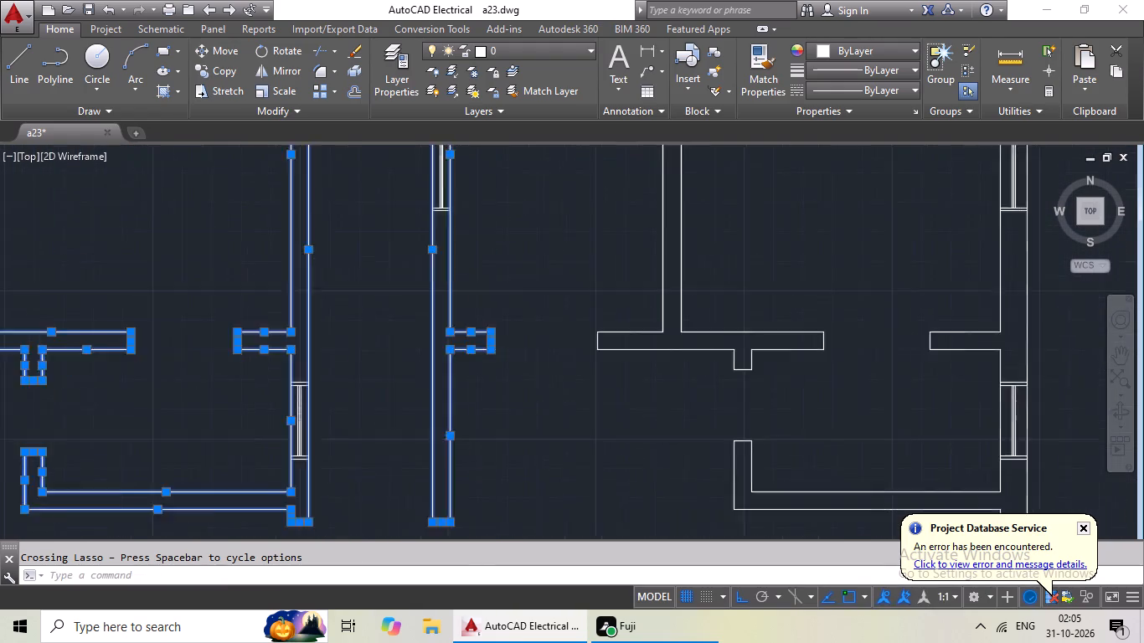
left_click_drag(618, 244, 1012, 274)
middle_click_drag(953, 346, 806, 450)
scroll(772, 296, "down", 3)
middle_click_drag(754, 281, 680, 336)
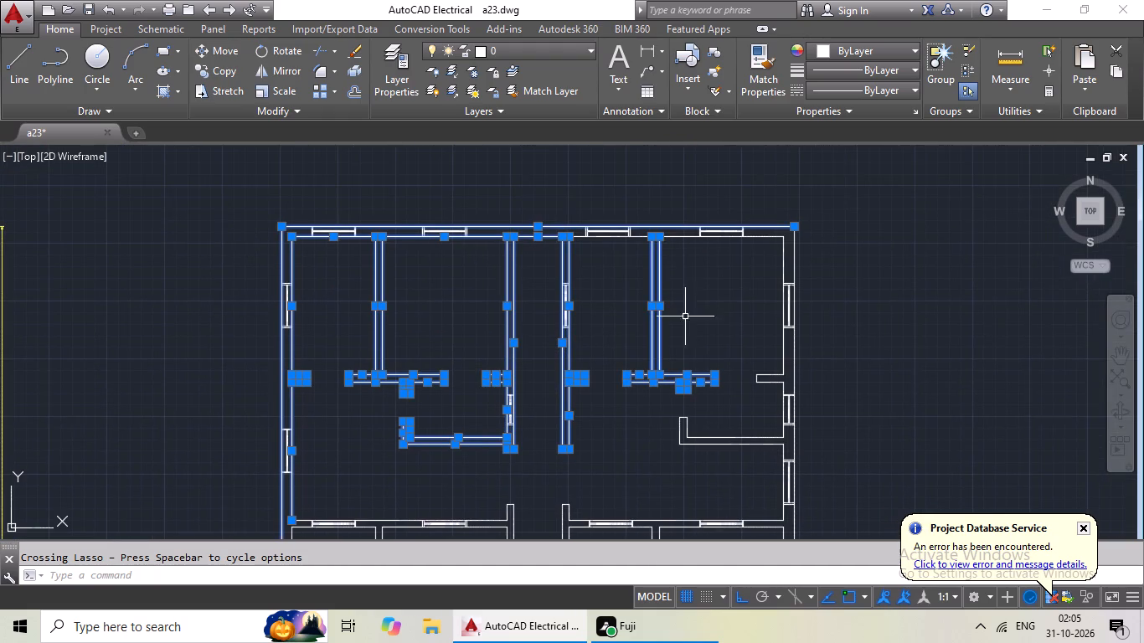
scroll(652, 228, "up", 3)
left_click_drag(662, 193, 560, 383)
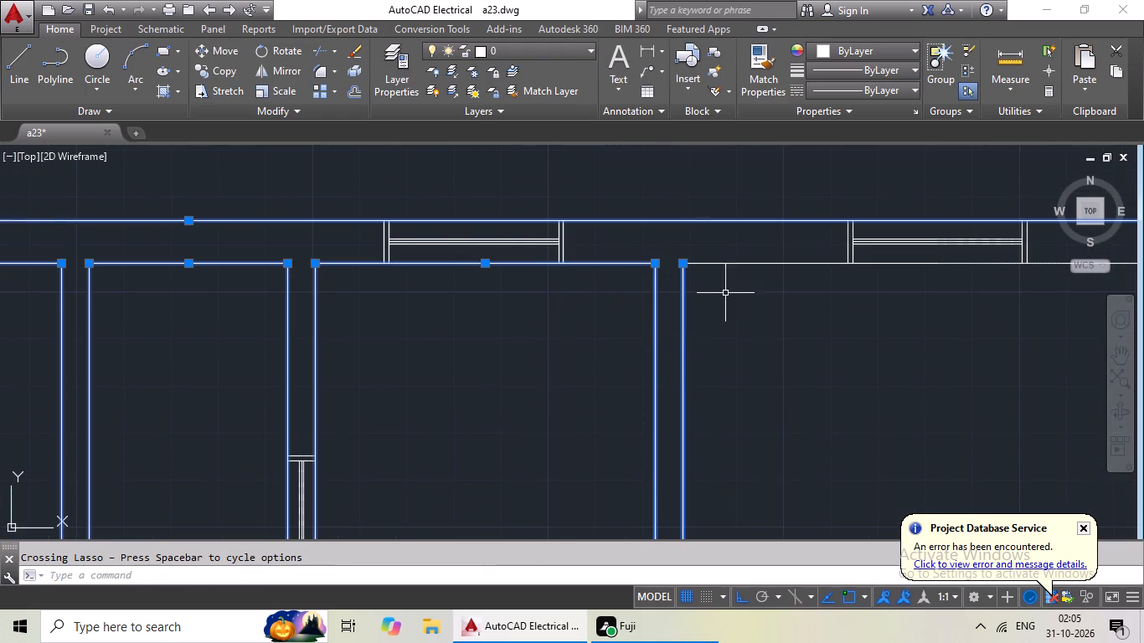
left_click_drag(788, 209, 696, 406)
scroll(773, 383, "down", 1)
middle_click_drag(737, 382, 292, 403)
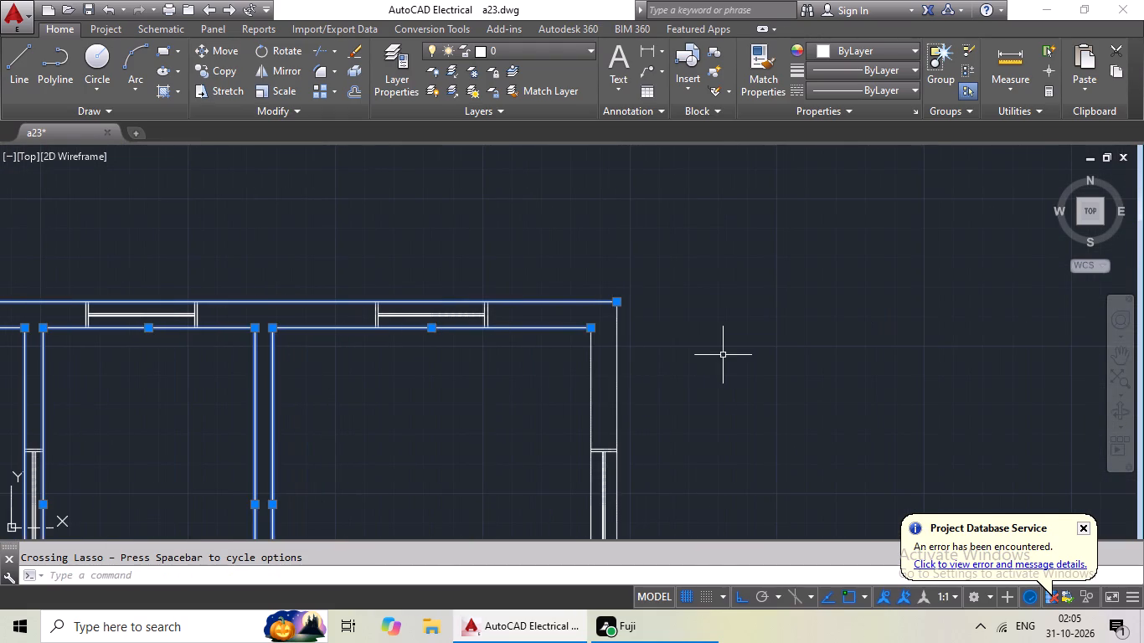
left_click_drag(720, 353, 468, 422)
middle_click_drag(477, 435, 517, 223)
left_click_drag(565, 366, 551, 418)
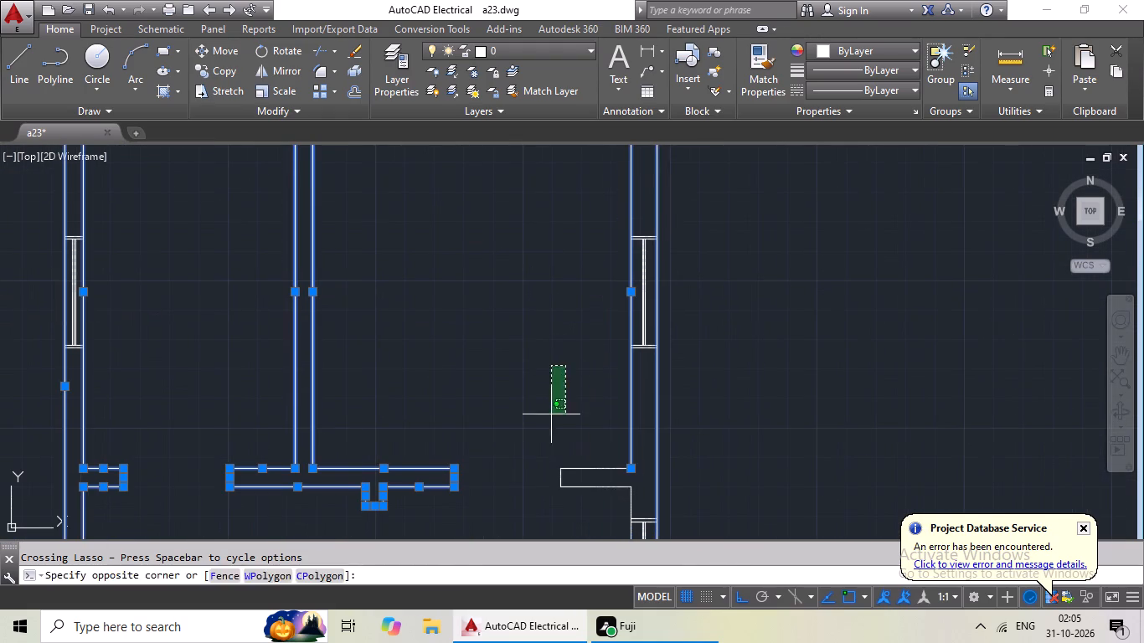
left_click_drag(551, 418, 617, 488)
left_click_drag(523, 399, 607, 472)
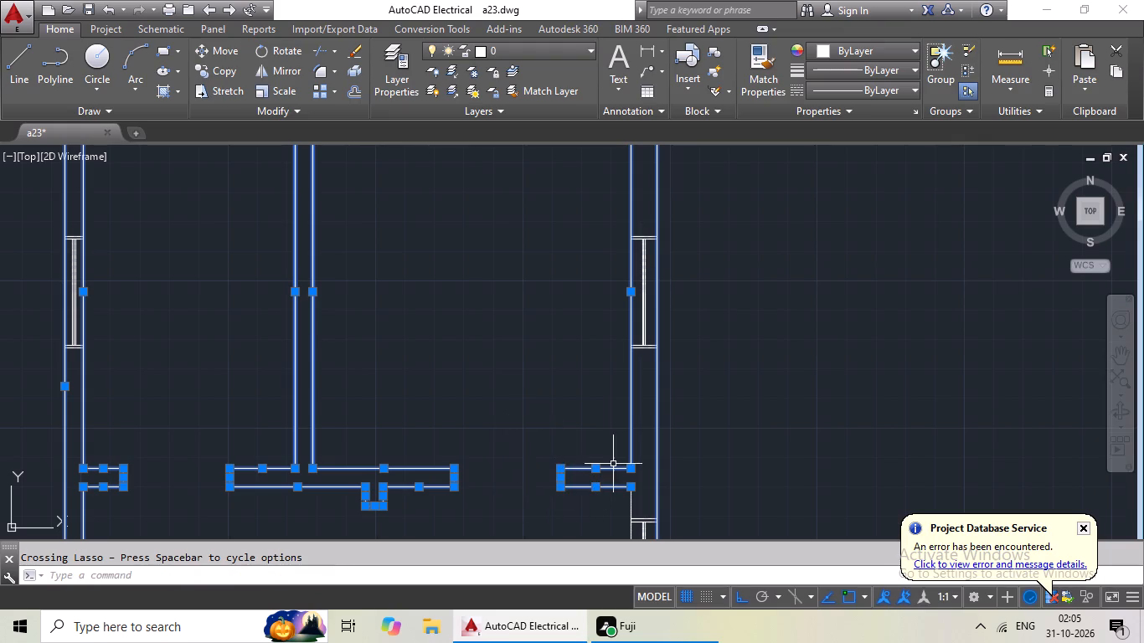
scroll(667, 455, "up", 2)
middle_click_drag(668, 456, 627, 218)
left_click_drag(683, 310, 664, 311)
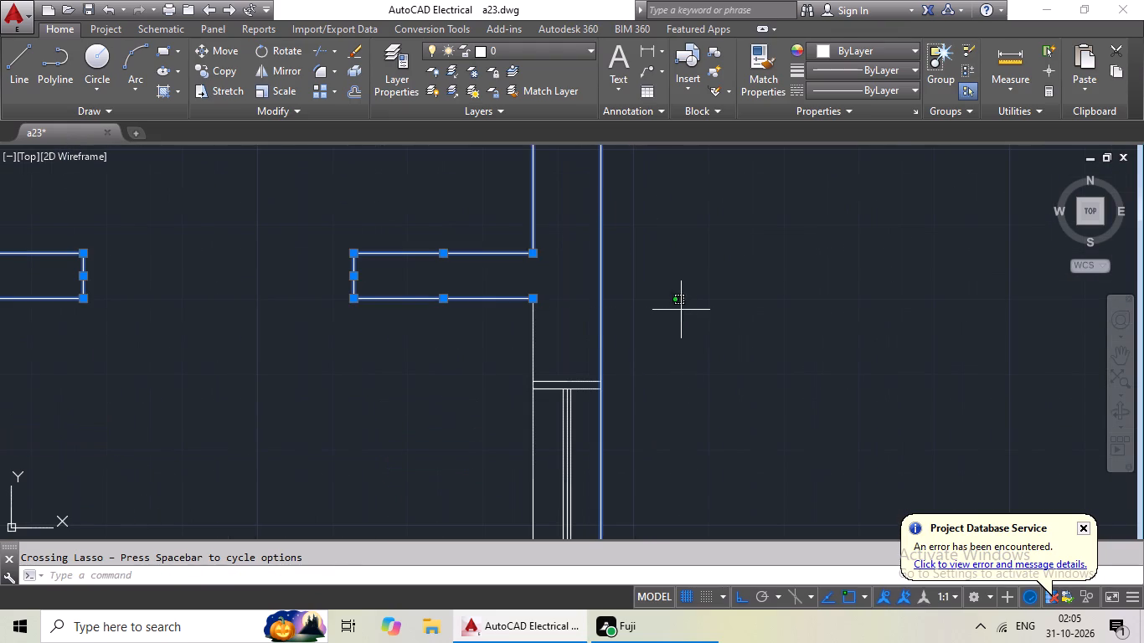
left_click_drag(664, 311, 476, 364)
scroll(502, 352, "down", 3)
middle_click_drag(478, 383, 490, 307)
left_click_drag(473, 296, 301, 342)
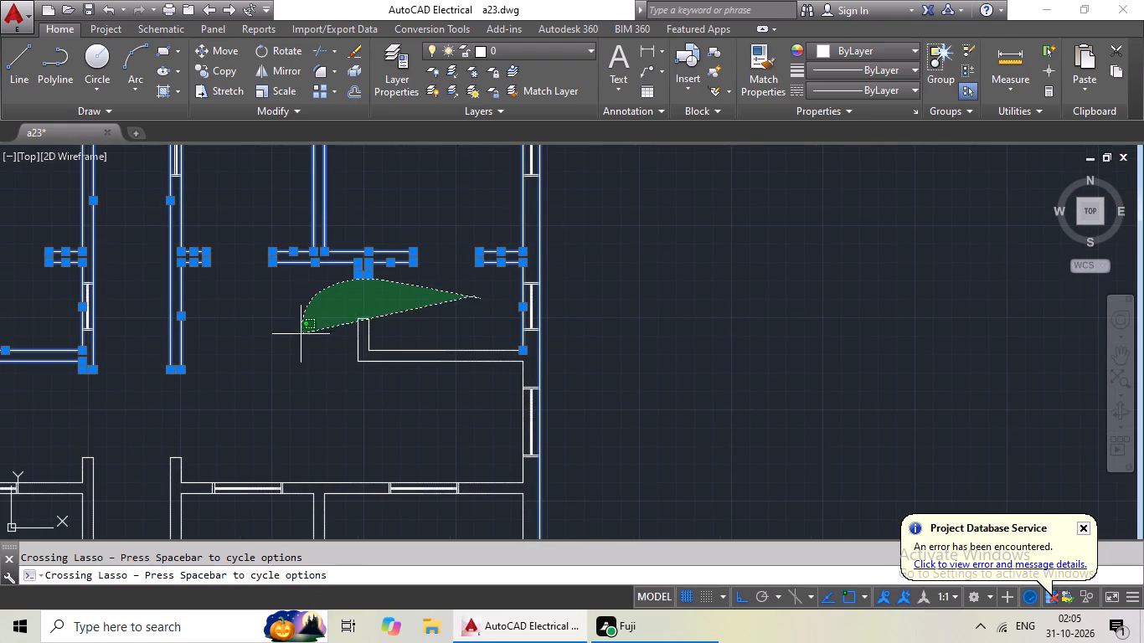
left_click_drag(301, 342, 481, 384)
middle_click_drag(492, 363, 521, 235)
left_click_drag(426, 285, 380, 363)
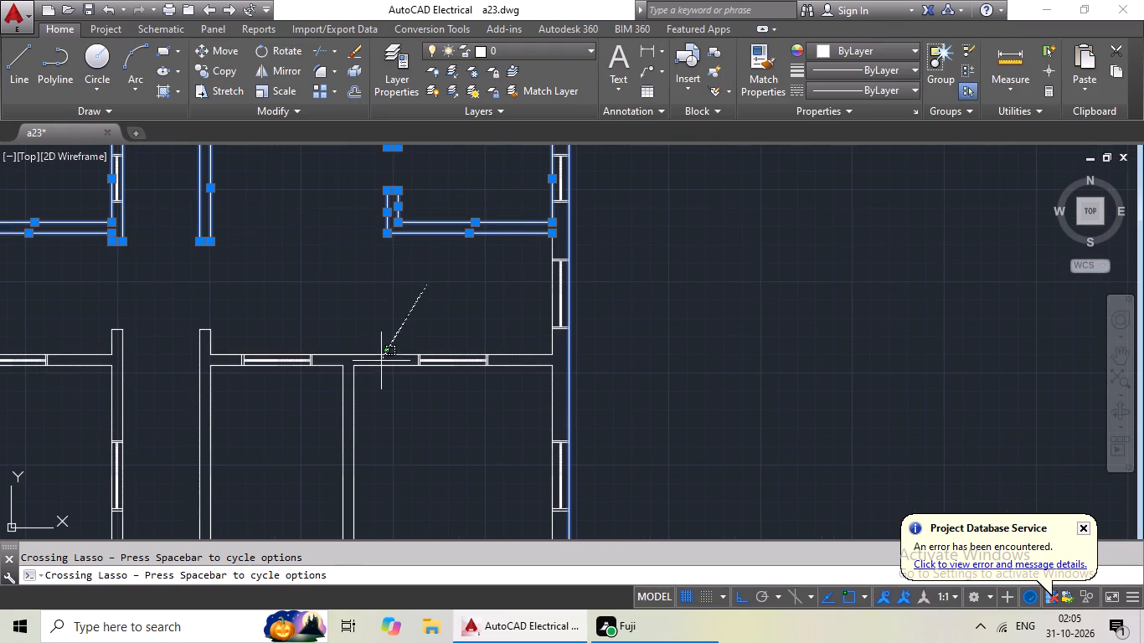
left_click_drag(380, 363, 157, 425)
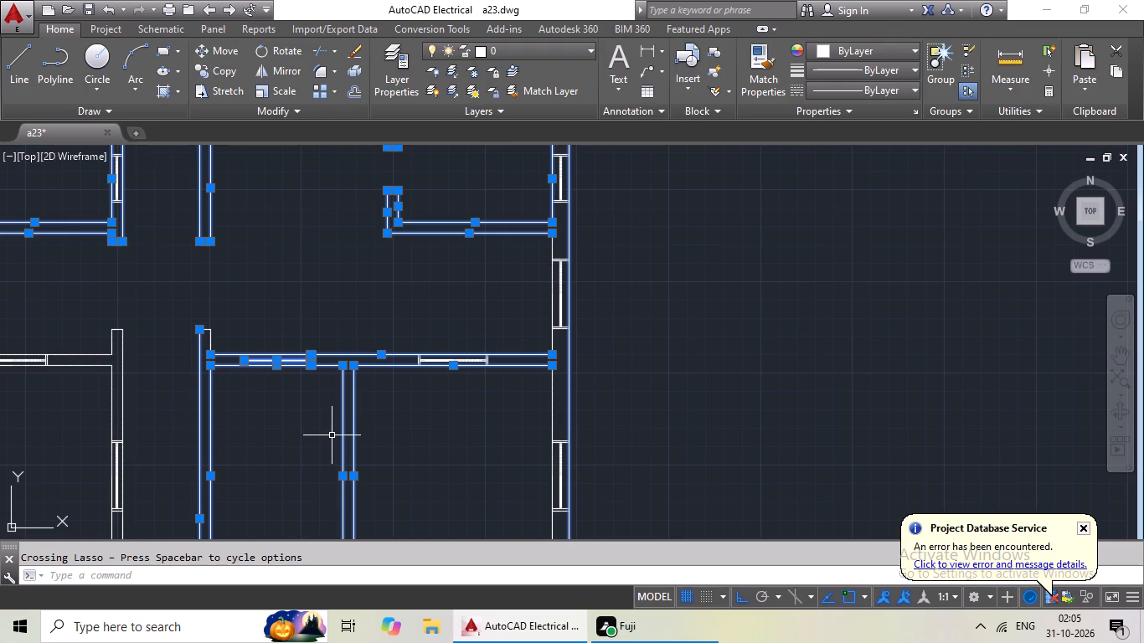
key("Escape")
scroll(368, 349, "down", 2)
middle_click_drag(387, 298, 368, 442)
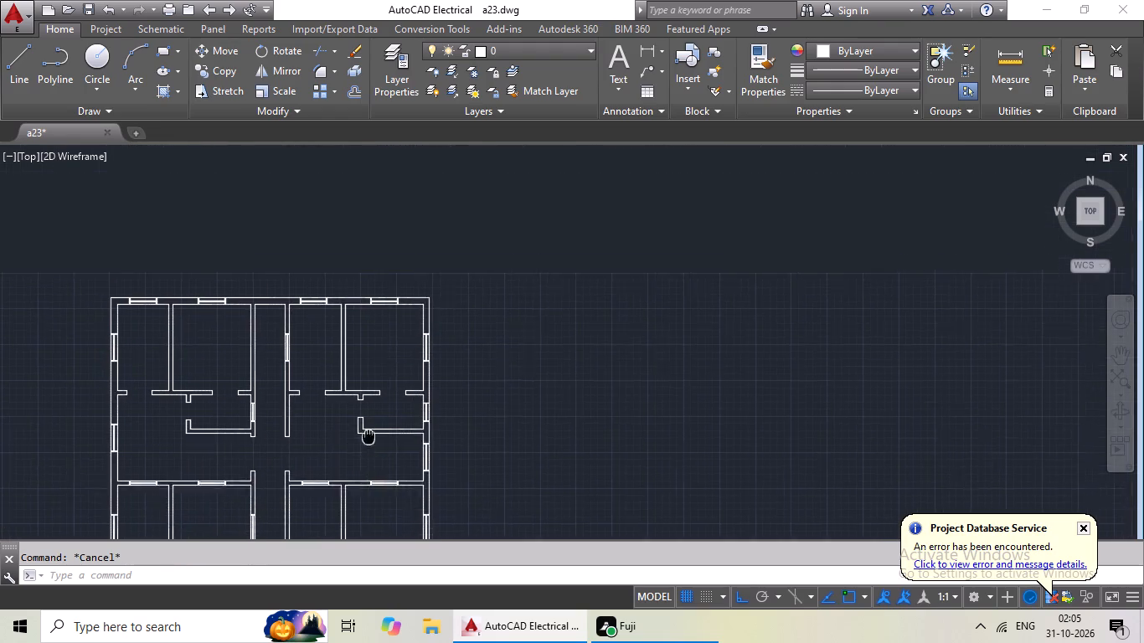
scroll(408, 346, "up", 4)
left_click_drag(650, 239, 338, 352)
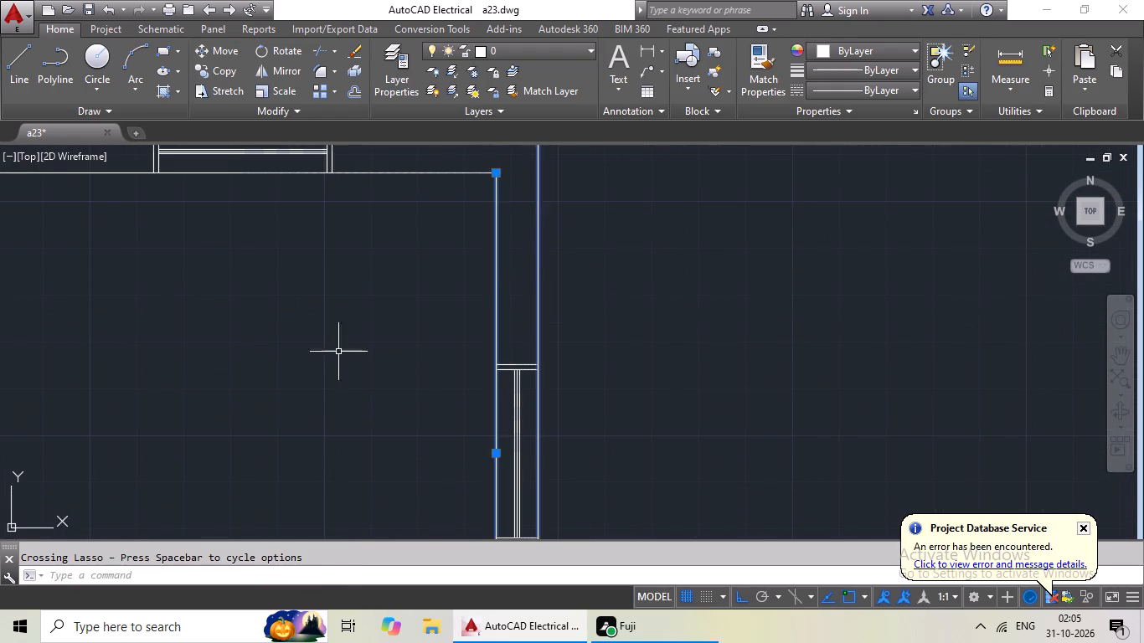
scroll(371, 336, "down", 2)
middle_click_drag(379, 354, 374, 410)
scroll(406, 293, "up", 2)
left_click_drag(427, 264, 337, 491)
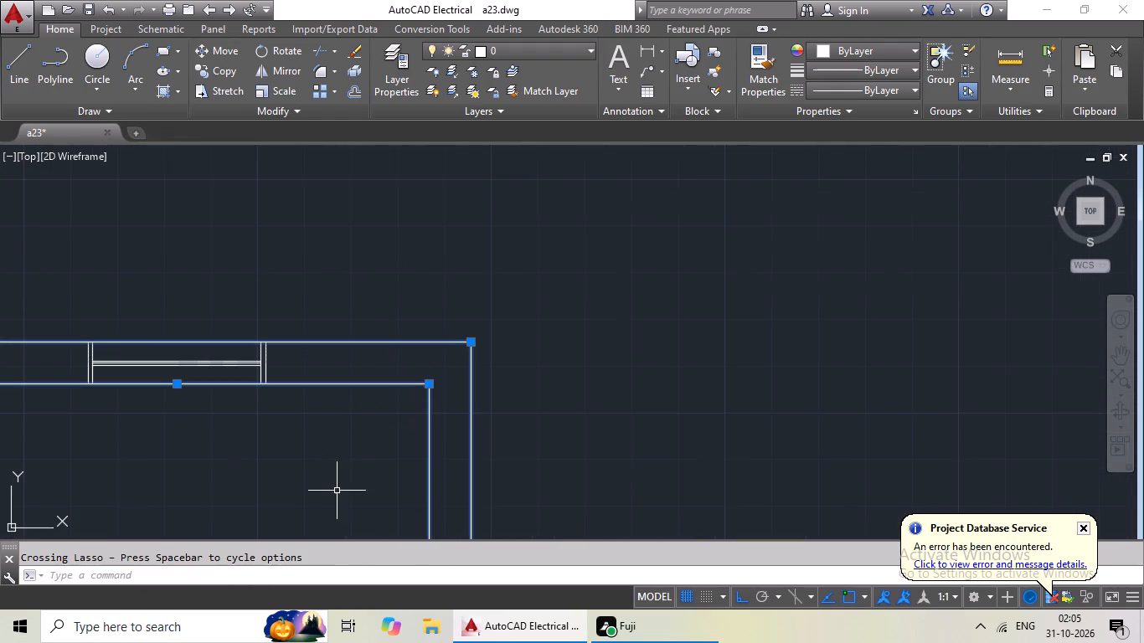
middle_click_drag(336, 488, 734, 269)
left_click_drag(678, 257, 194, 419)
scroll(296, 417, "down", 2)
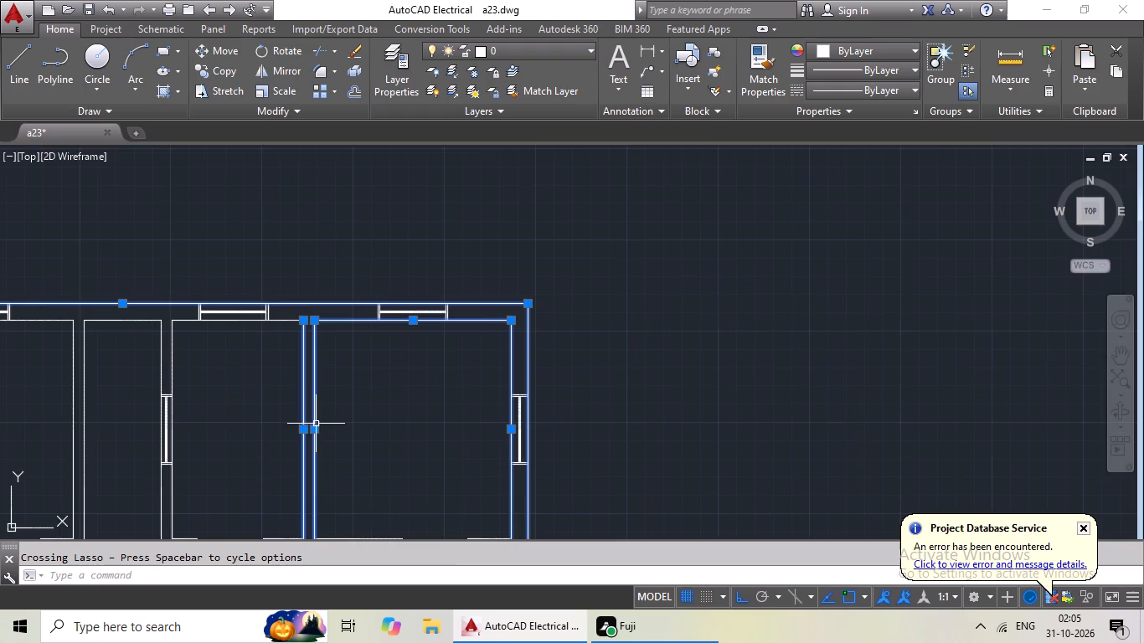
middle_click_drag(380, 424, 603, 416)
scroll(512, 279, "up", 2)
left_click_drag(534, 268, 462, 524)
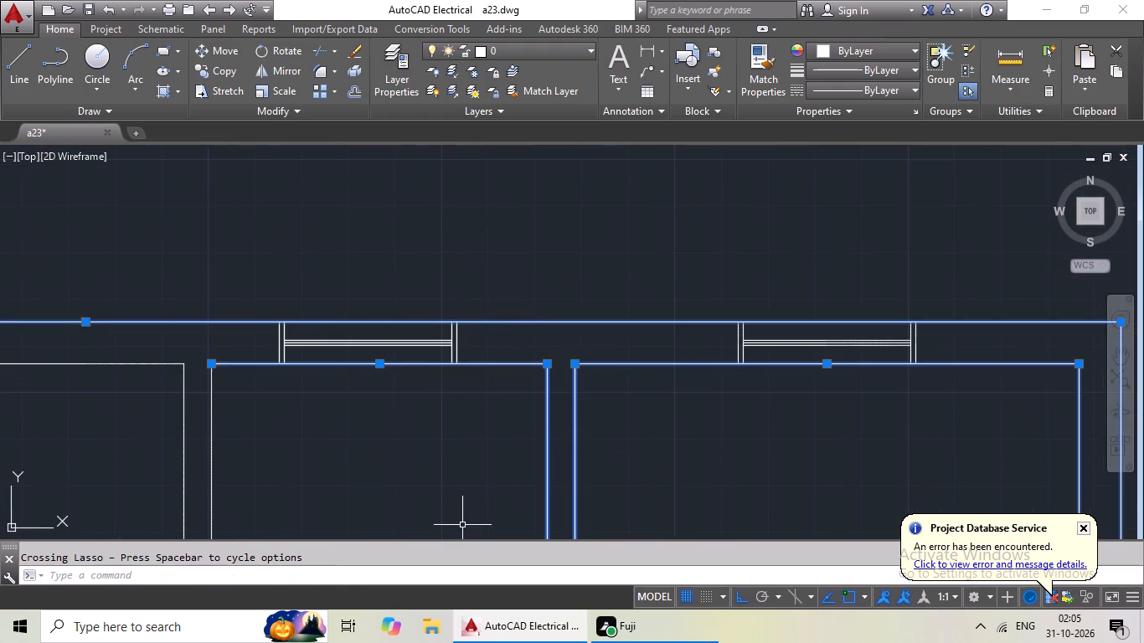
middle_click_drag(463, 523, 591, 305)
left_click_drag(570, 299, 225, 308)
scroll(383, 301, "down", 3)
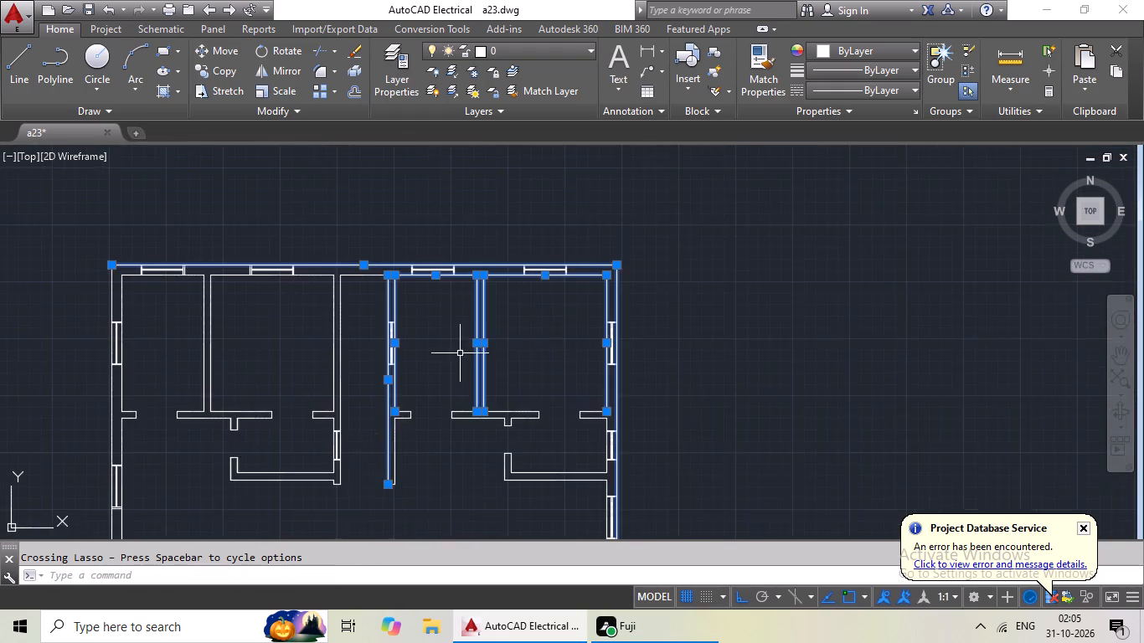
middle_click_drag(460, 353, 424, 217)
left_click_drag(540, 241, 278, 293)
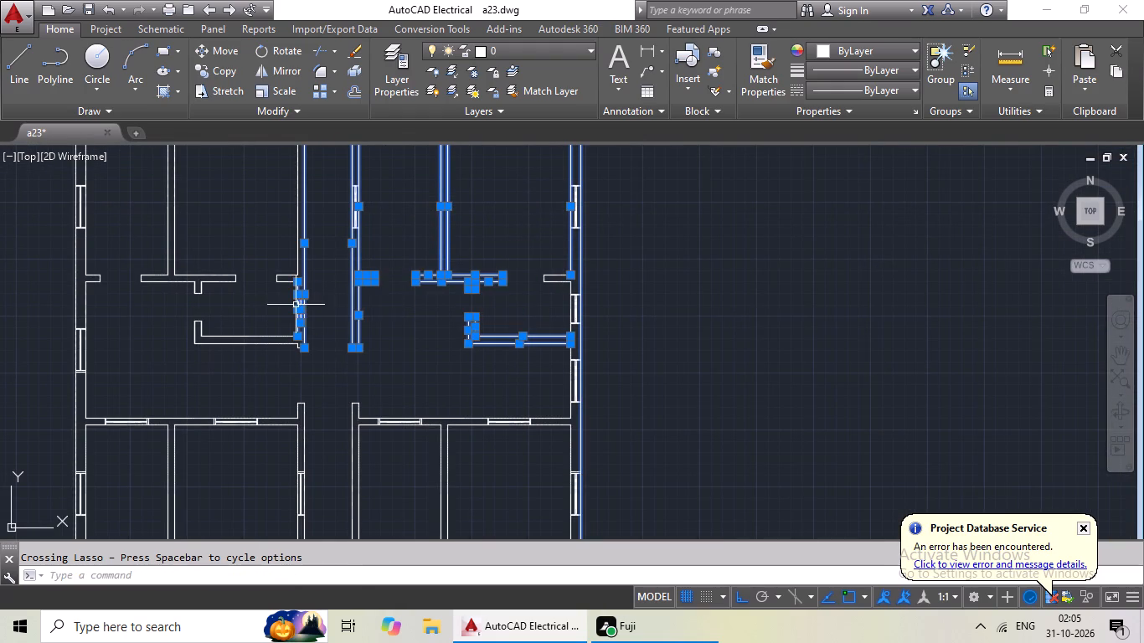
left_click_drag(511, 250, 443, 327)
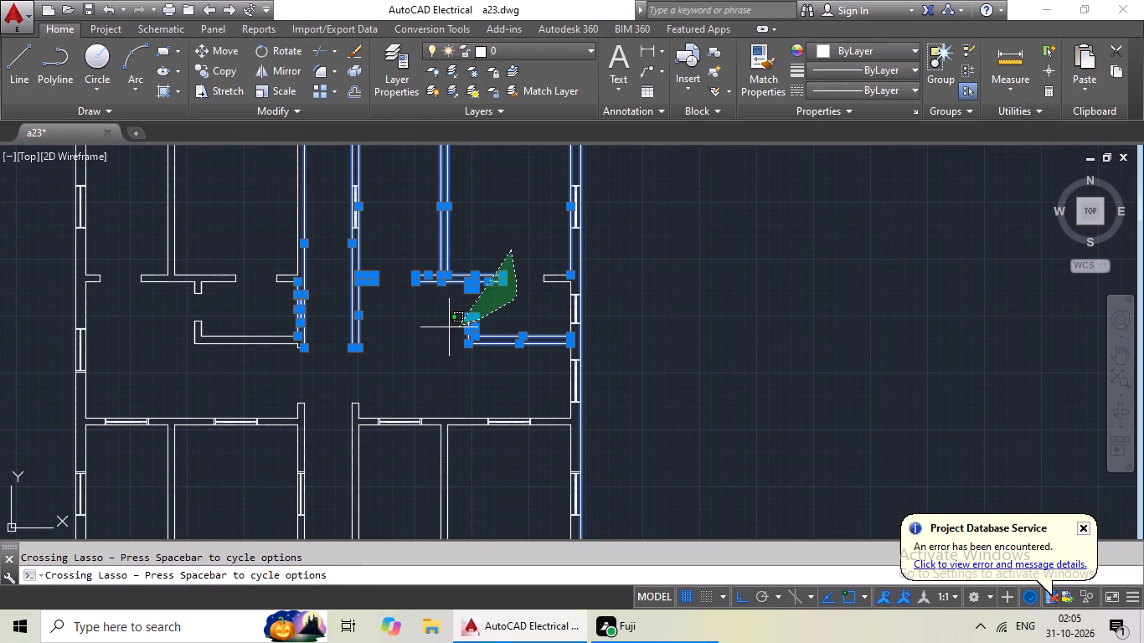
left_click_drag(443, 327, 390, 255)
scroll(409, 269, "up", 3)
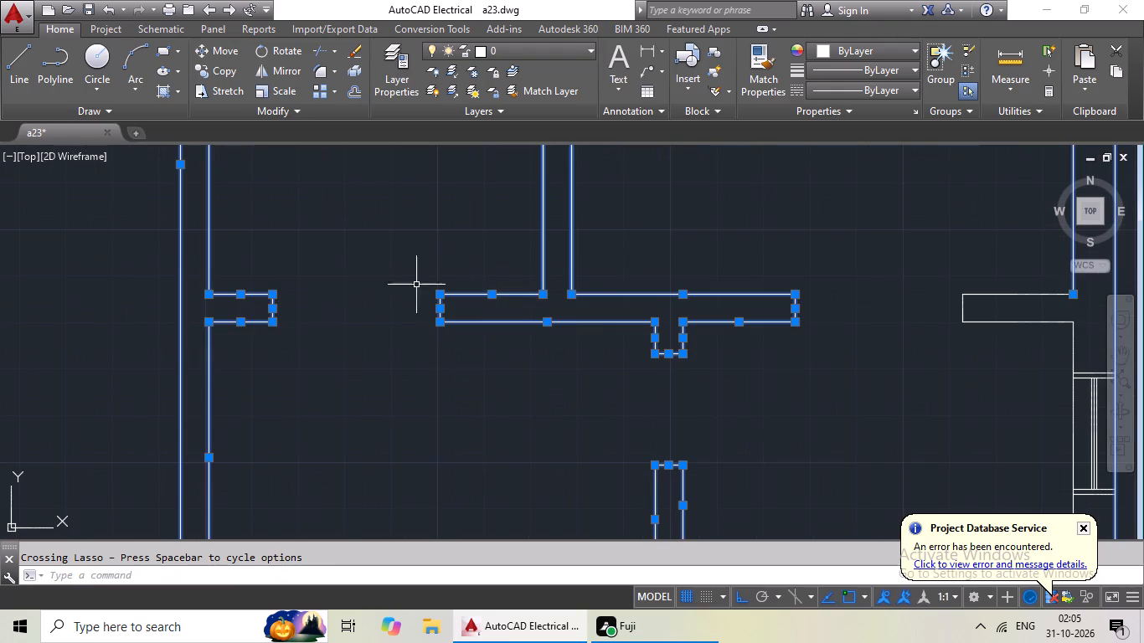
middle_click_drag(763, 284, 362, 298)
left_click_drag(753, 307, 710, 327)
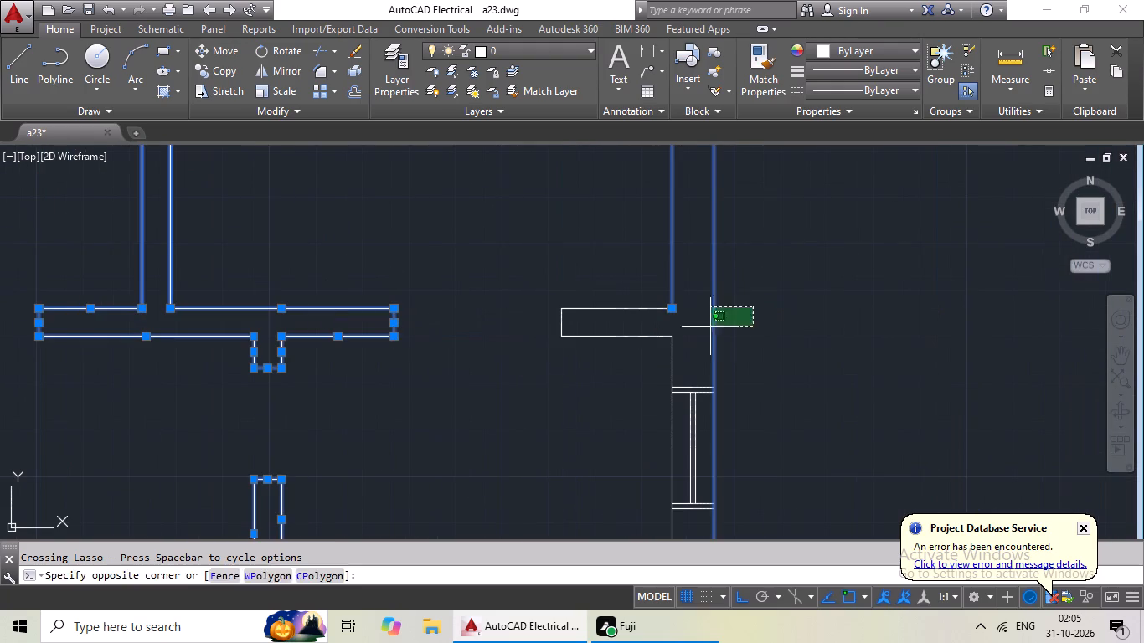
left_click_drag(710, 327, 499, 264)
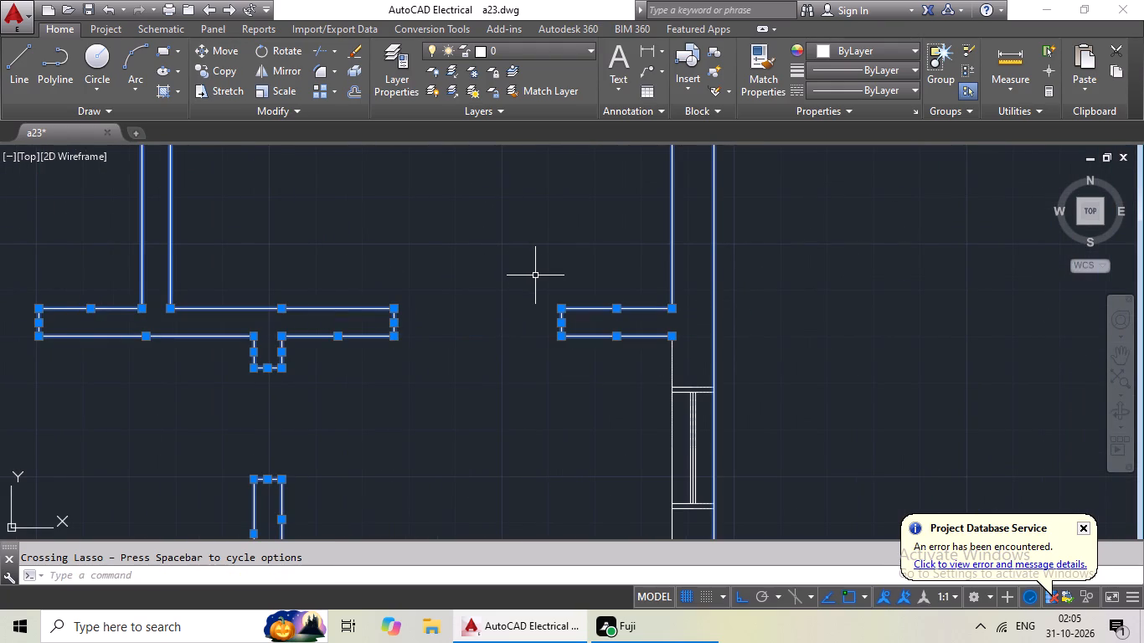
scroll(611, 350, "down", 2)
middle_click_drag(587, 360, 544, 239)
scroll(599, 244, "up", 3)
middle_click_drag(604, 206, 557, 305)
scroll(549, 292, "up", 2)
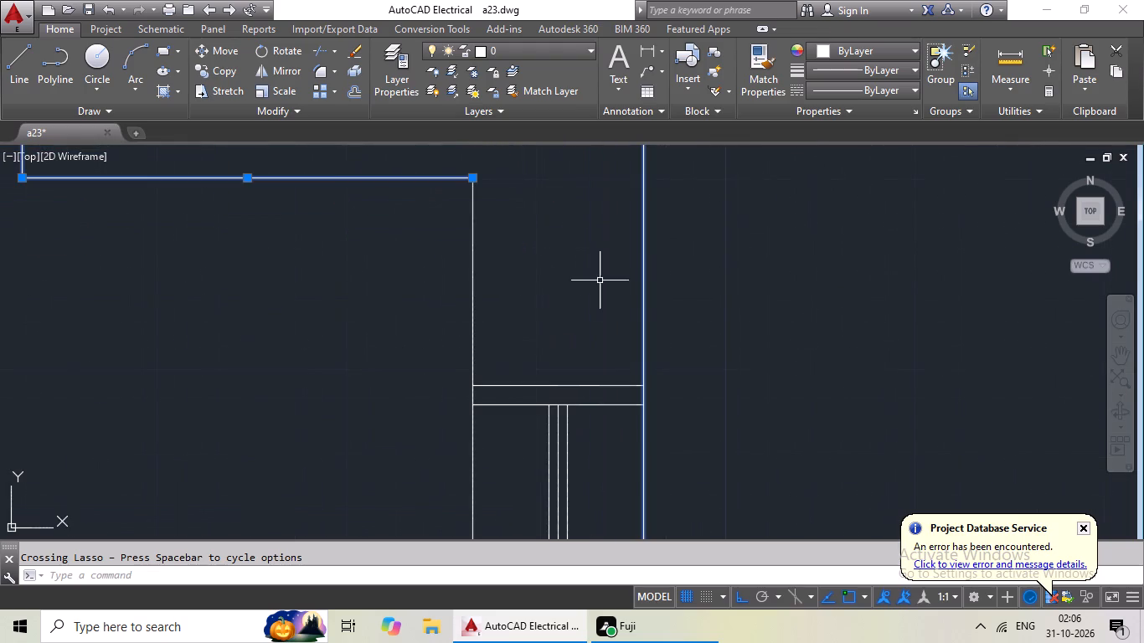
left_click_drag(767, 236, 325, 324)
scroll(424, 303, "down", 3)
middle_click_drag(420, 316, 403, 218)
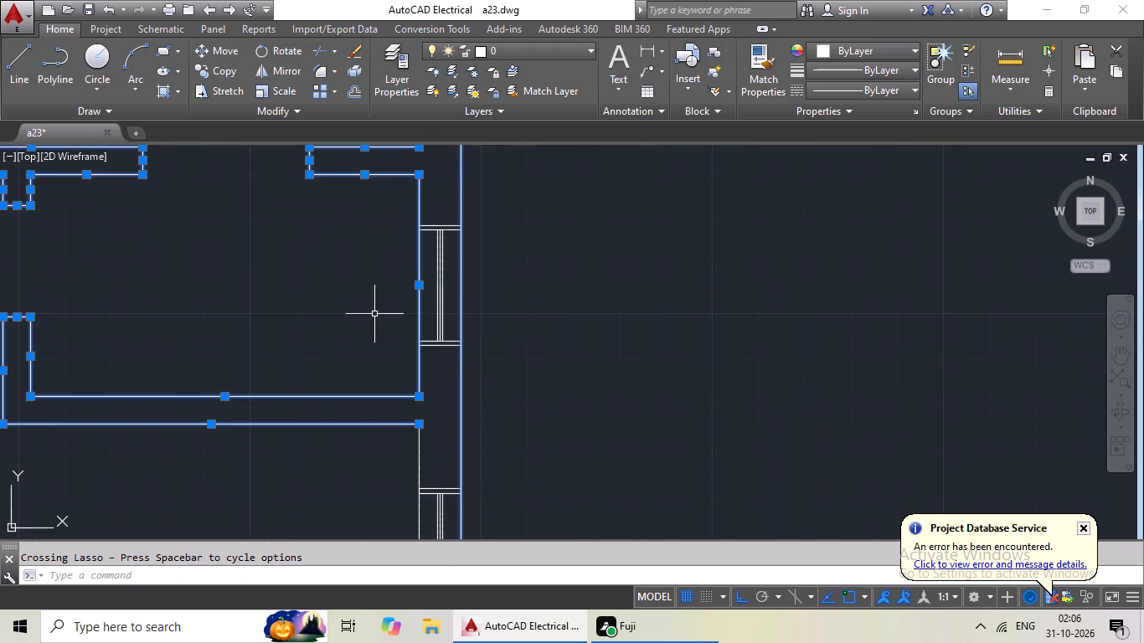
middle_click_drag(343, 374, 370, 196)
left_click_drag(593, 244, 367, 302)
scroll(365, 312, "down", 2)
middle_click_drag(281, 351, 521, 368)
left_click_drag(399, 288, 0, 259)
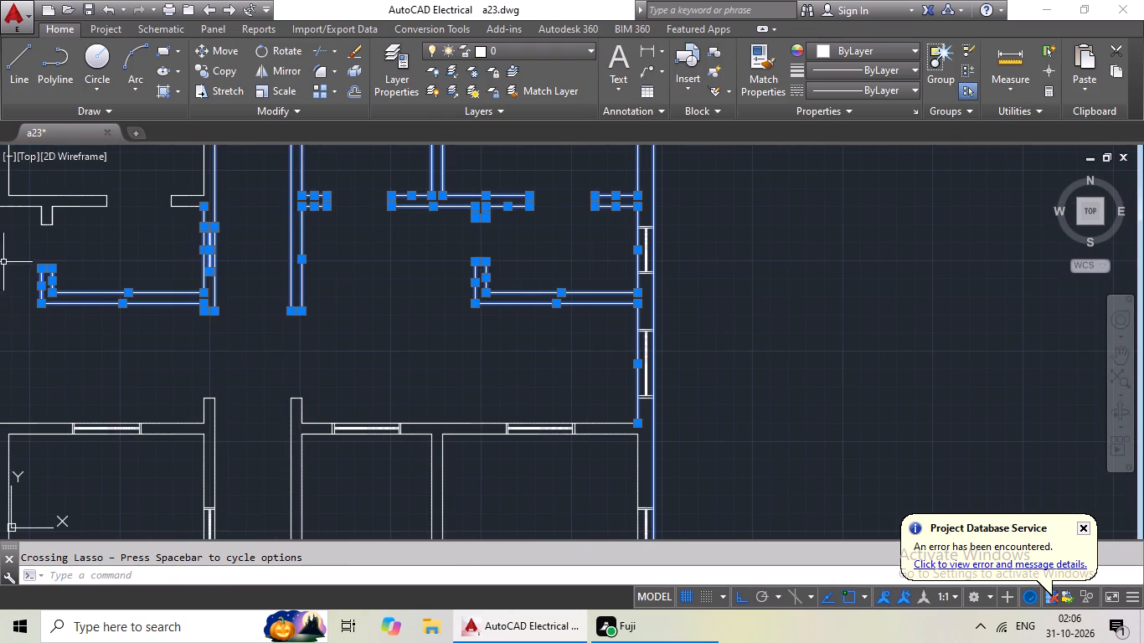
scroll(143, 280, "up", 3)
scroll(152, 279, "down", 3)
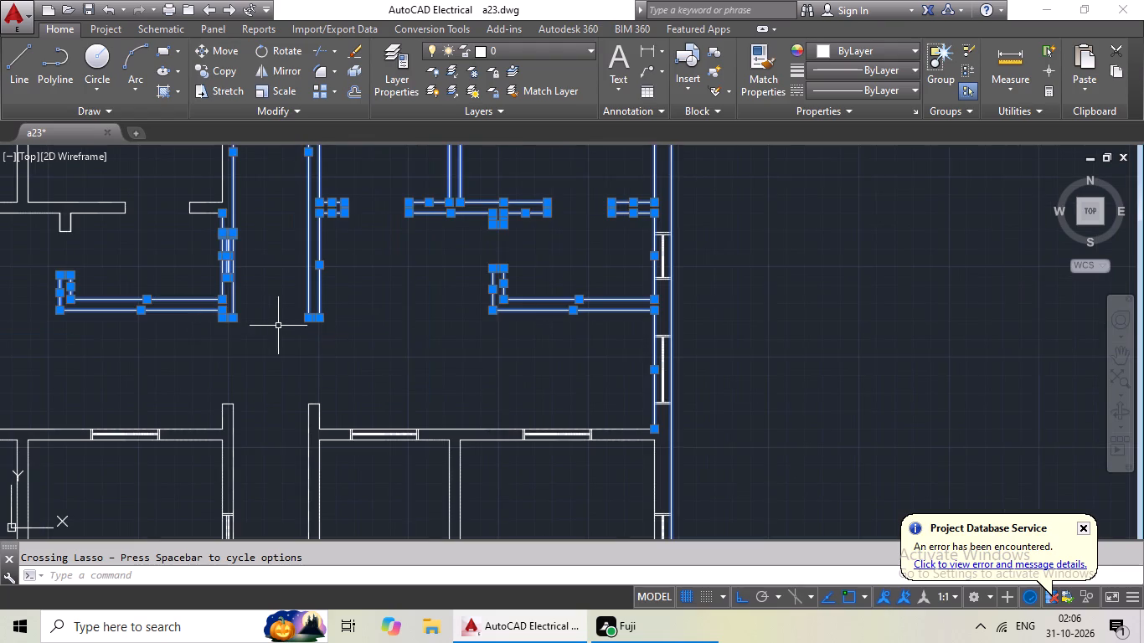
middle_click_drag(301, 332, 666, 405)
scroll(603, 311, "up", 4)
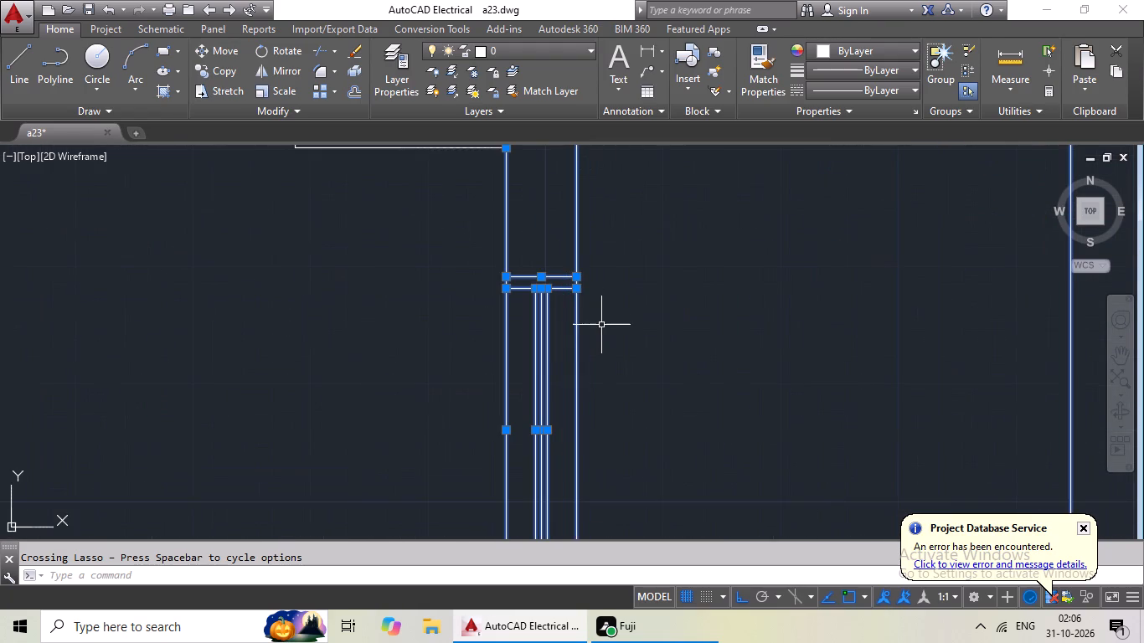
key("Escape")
Select the white plan's top and right outer wall lines, the right unit's corner room inner wall lines and its partition lines.
scroll(736, 301, "down", 4)
middle_click_drag(755, 296, 370, 535)
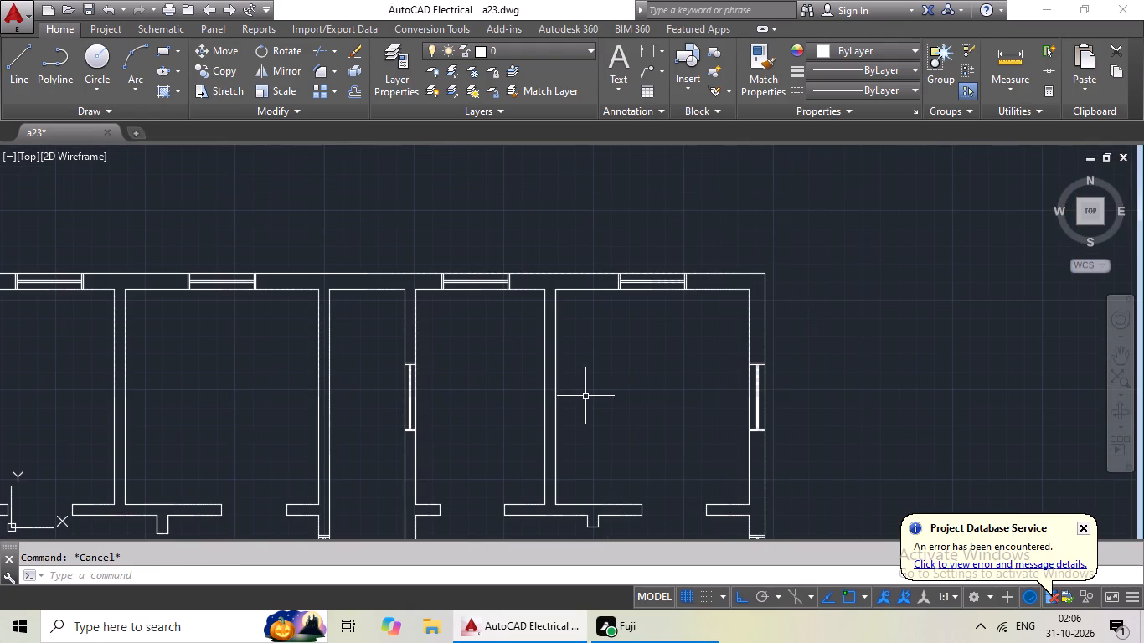
scroll(741, 306, "up", 4)
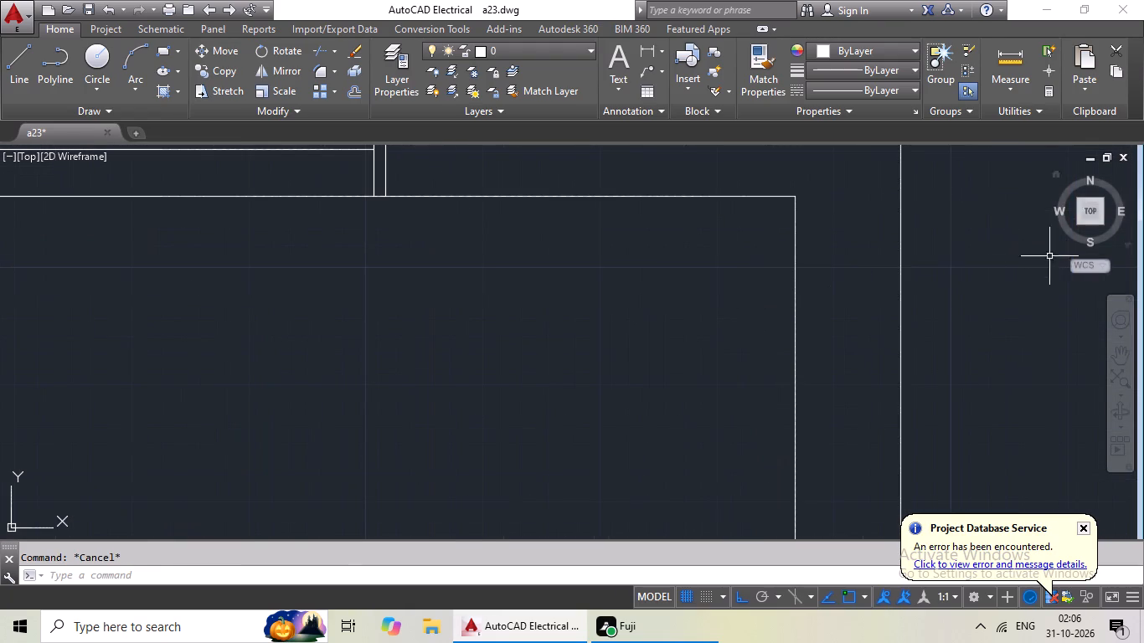
left_click_drag(983, 296, 552, 394)
scroll(612, 334, "down", 3)
left_click_drag(642, 259, 637, 267)
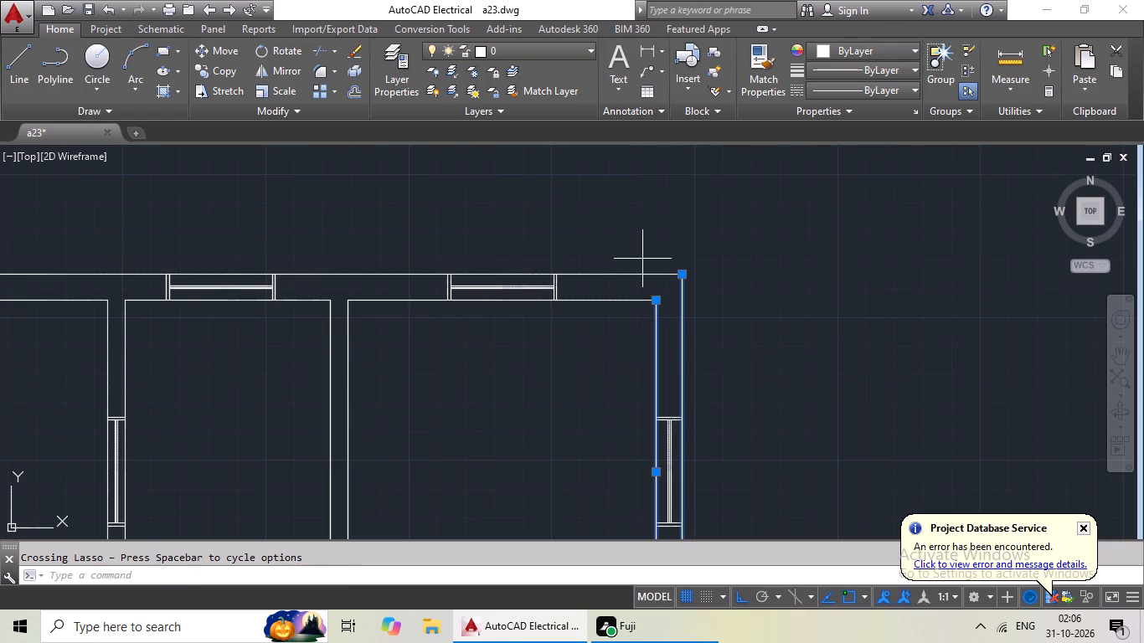
left_click_drag(637, 267, 551, 411)
middle_click_drag(598, 357, 670, 233)
left_click_drag(611, 254, 333, 428)
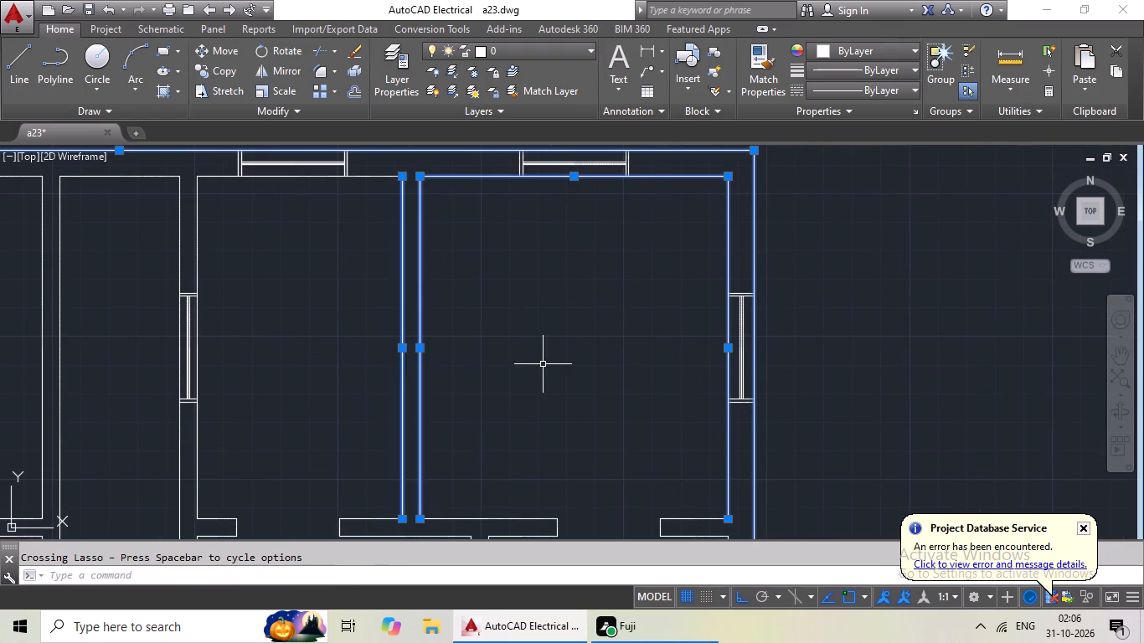
Add the right unit's first-row door wall pieces, toilet walls and the toilet's inner side wall line to the selection.
middle_click_drag(547, 362, 512, 229)
left_click_drag(550, 237, 269, 324)
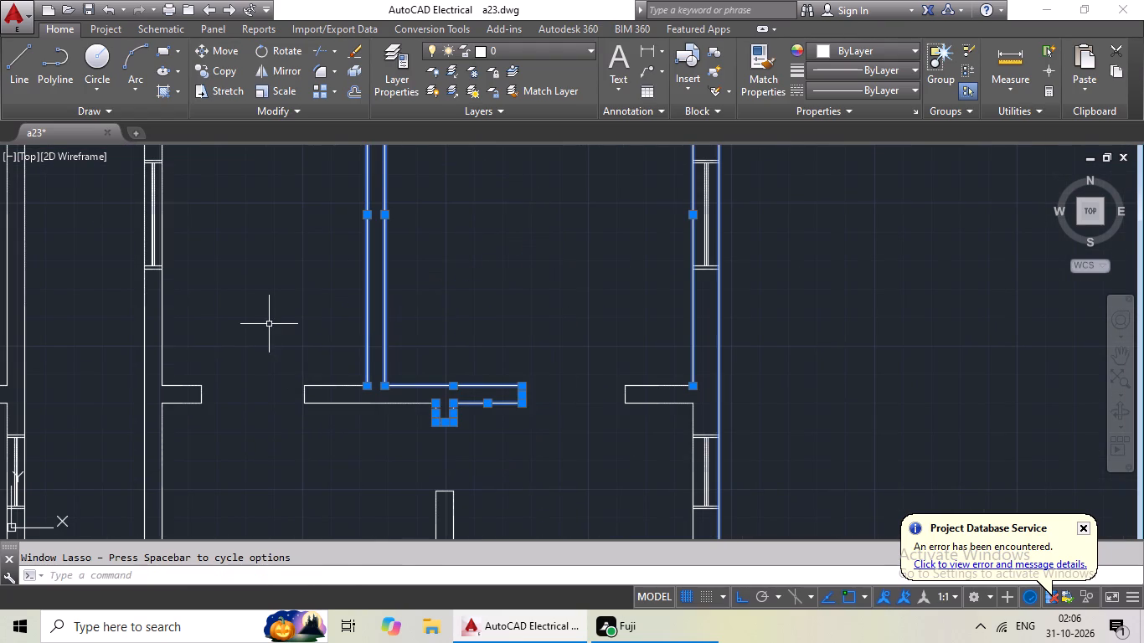
left_click_drag(361, 310, 573, 332)
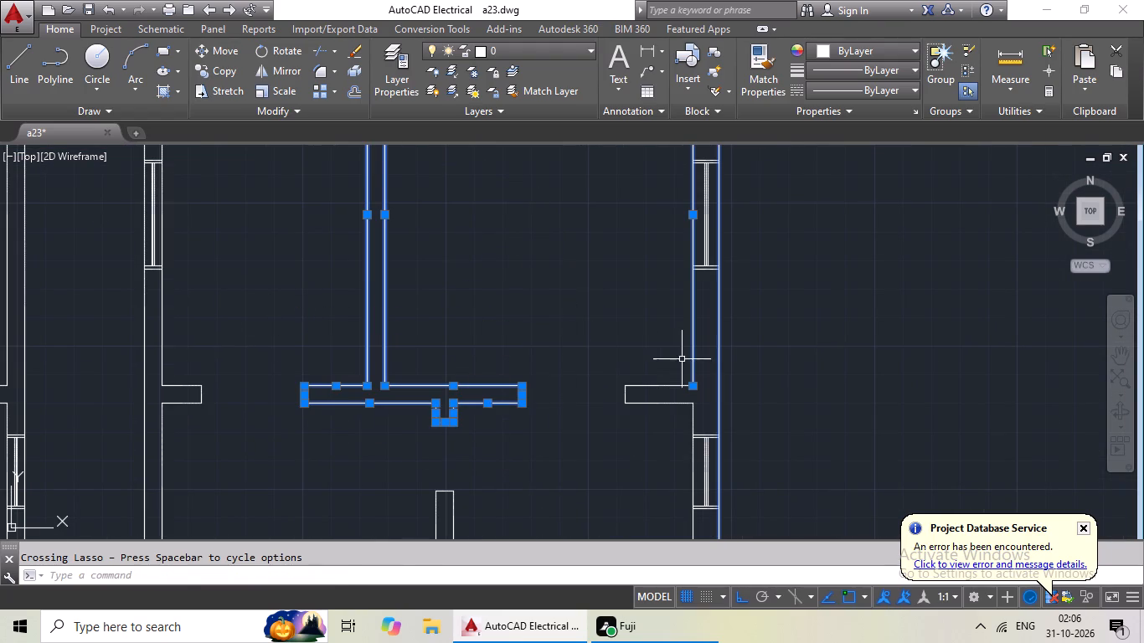
left_click_drag(671, 354, 662, 410)
scroll(838, 341, "down", 1)
left_click_drag(631, 426, 681, 480)
middle_click_drag(675, 445, 605, 428)
scroll(698, 368, "up", 4)
left_click_drag(764, 335, 442, 435)
scroll(446, 426, "down", 3)
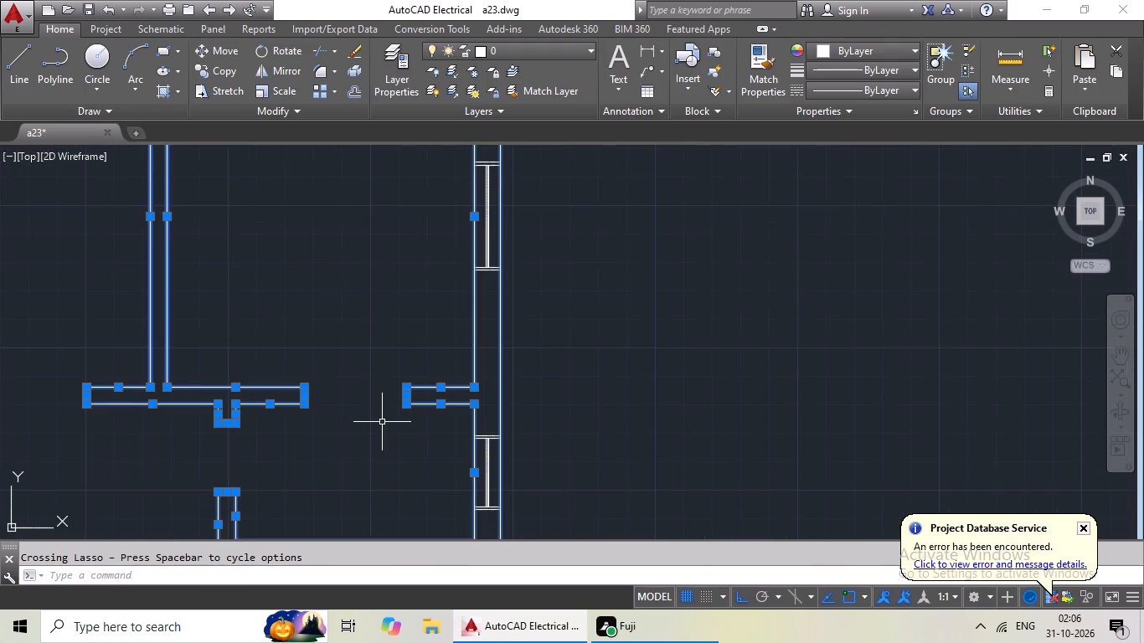
Add the right unit's first-row passage wall end and the short door wall stub beside it to the selection.
middle_click_drag(378, 421, 717, 328)
left_click_drag(385, 277, 211, 457)
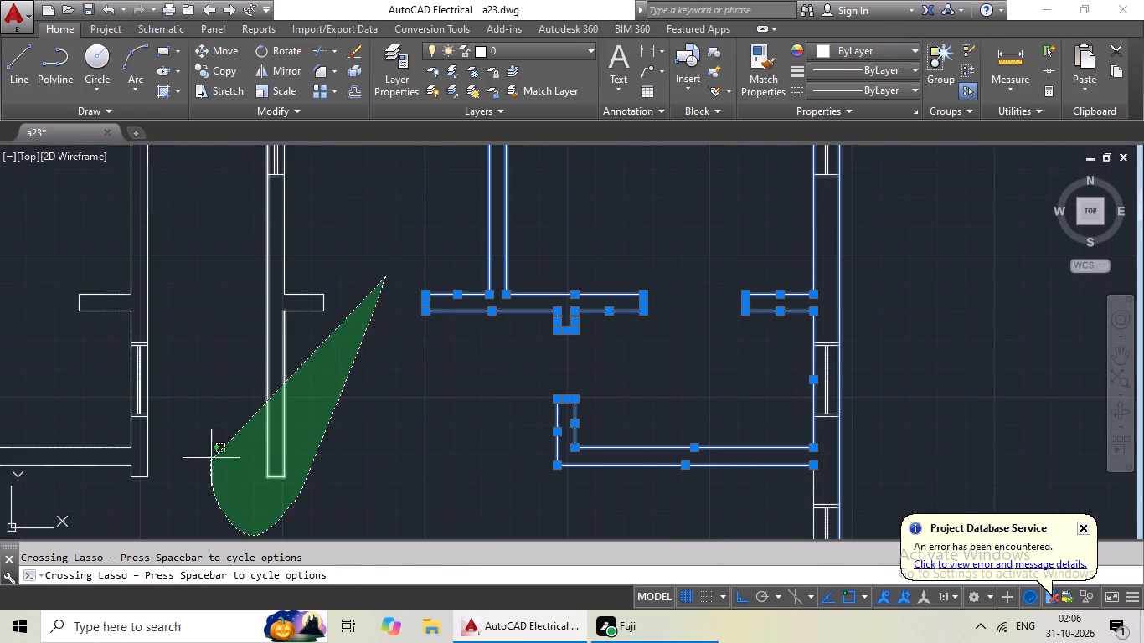
left_click_drag(211, 457, 228, 371)
left_click_drag(361, 268, 225, 303)
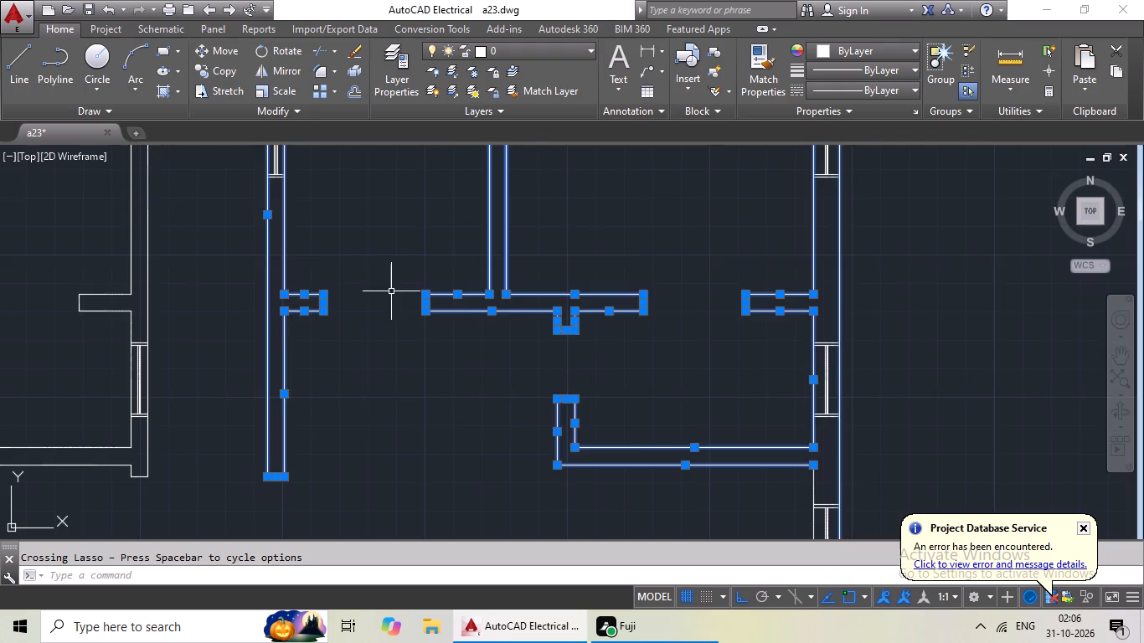
Add the left unit's first-row passage wall end, toilet walls and the toilet's inner side wall line to the selection.
scroll(400, 293, "down", 2)
scroll(302, 389, "up", 4)
left_click_drag(372, 236, 209, 251)
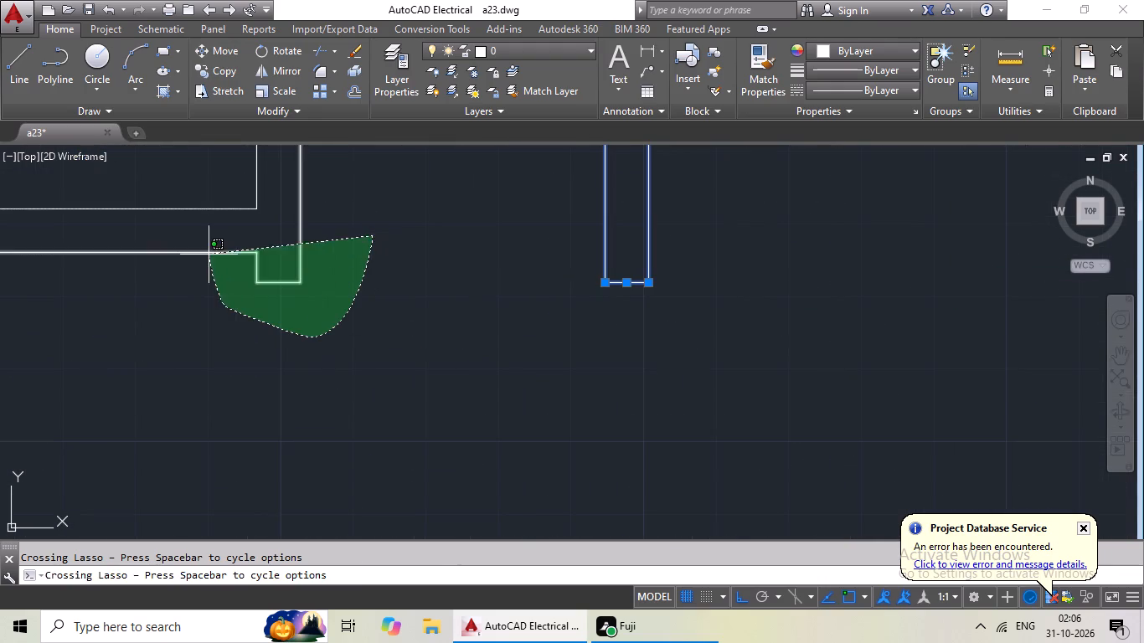
left_click_drag(209, 251, 209, 252)
middle_click_drag(265, 280, 719, 450)
left_click_drag(513, 350, 286, 476)
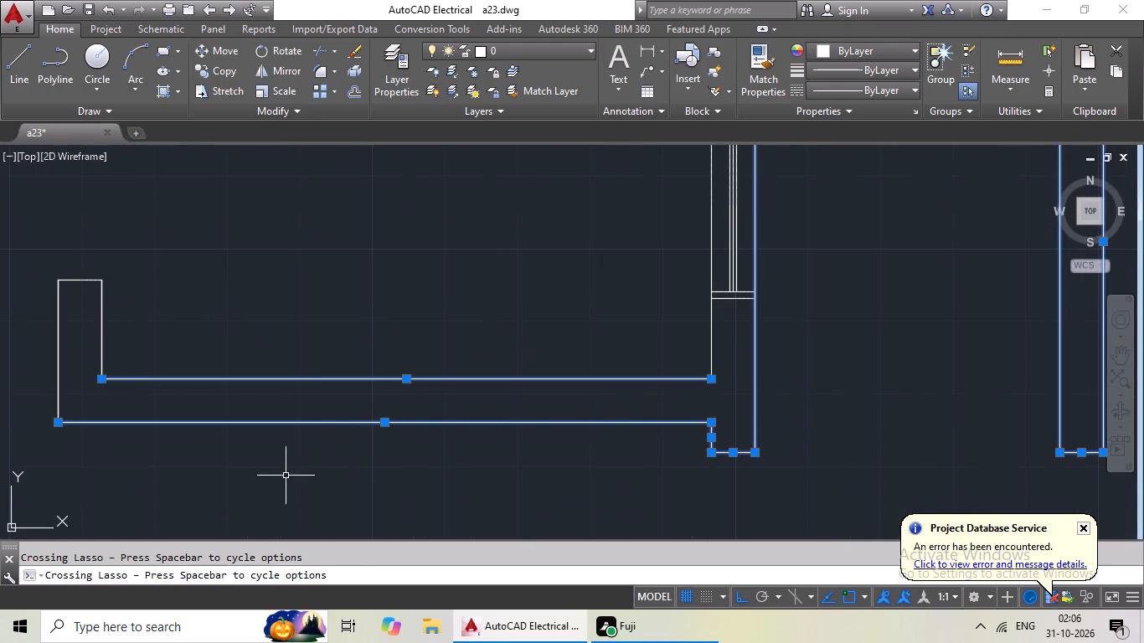
middle_click_drag(364, 338, 544, 456)
scroll(537, 458, "up", 1)
scroll(552, 389, "down", 3)
left_click_drag(554, 368, 482, 343)
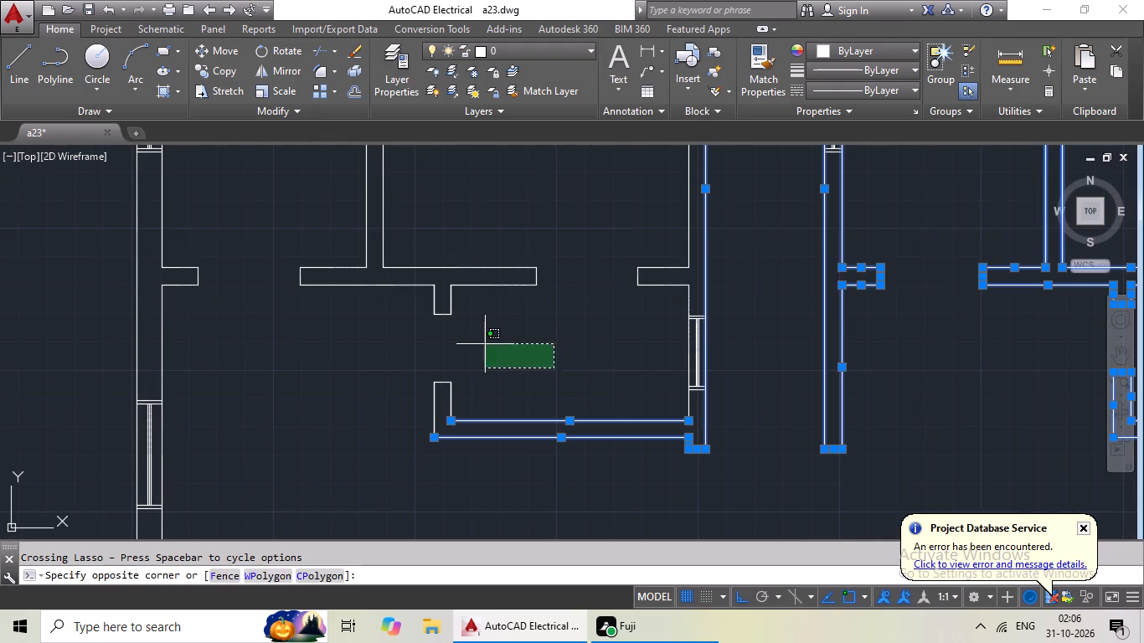
left_click_drag(482, 343, 582, 477)
scroll(657, 418, "up", 4)
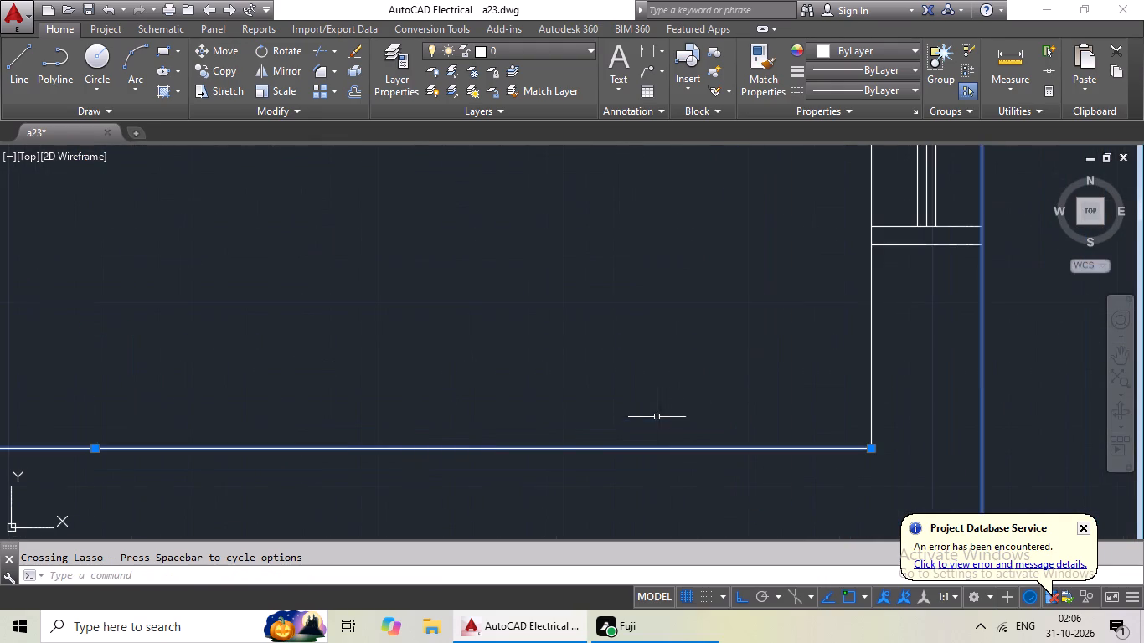
scroll(983, 390, "down", 2)
scroll(1005, 381, "up", 3)
left_click_drag(1020, 370, 535, 435)
Add the left unit's first-row door wall pieces, partition lines and inner side wall lines to the selection.
scroll(666, 414, "down", 3)
middle_click_drag(622, 395, 648, 502)
scroll(657, 528, "down", 1)
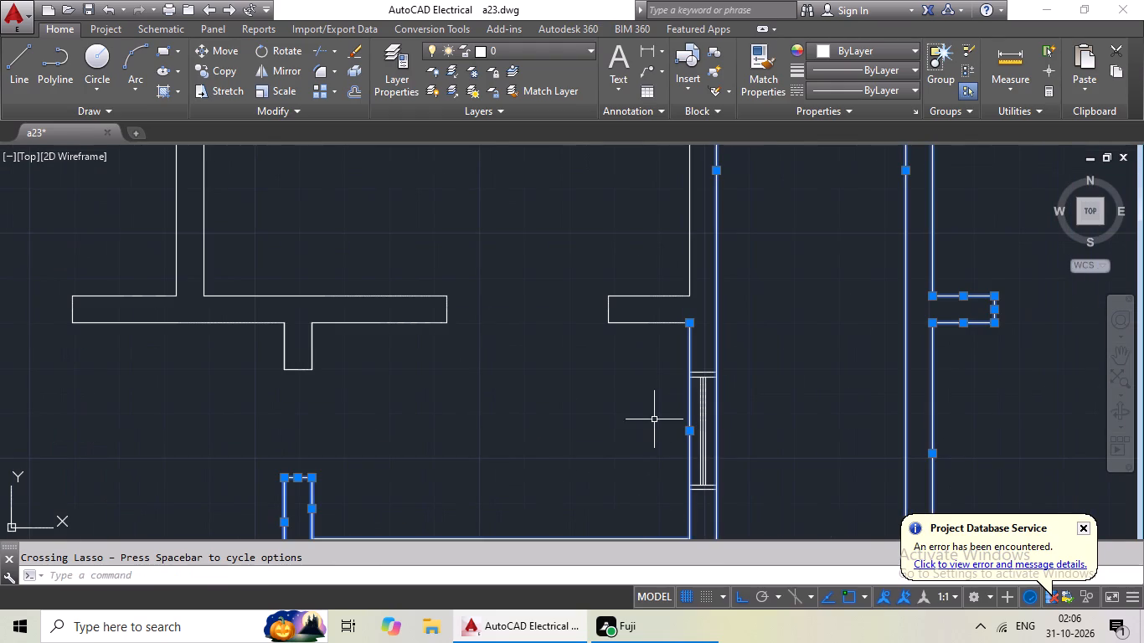
scroll(657, 309, "up", 3)
left_click_drag(649, 213, 480, 378)
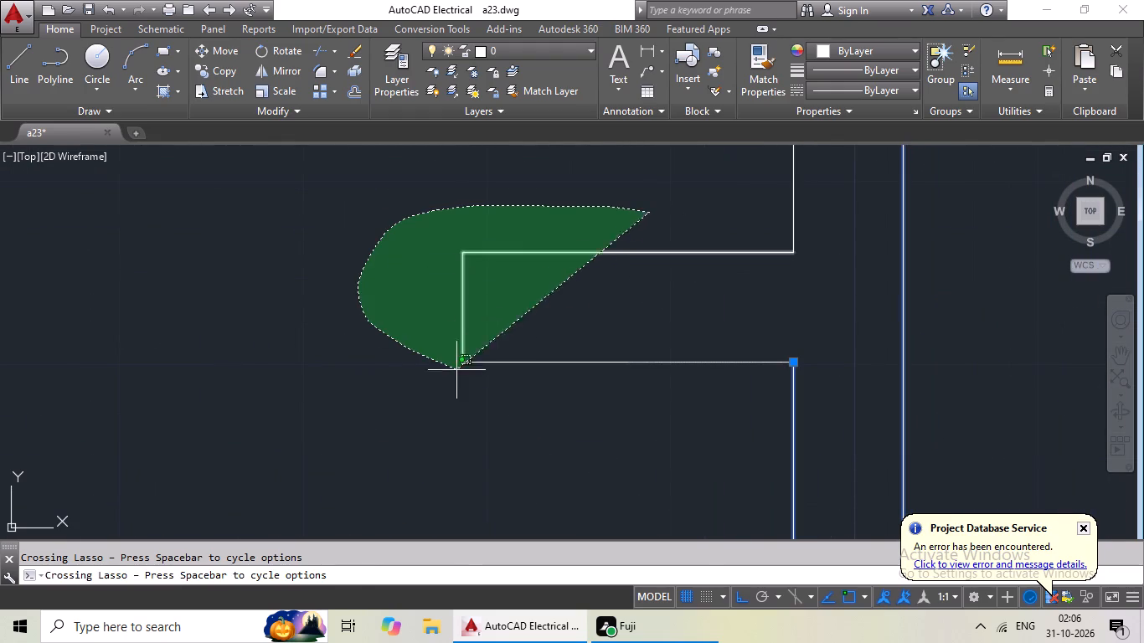
left_click_drag(480, 378, 589, 376)
scroll(618, 358, "down", 2)
middle_click_drag(622, 358, 555, 508)
left_click_drag(792, 342, 506, 394)
scroll(623, 367, "down", 3)
middle_click_drag(563, 386, 615, 345)
left_click_drag(623, 311, 432, 368)
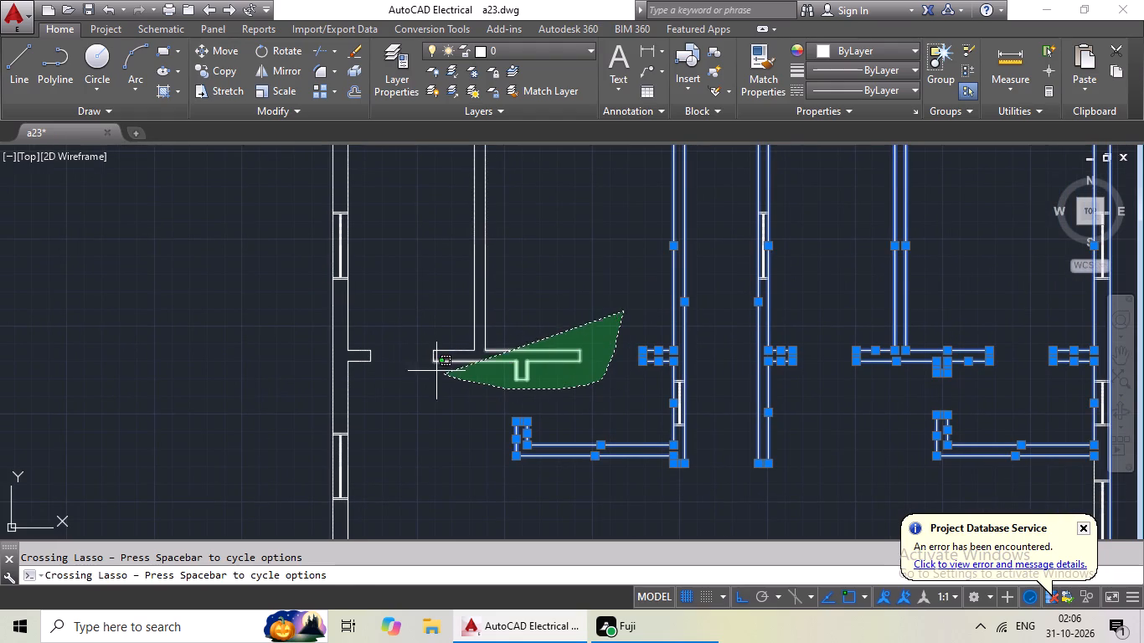
left_click_drag(432, 368, 414, 318)
scroll(502, 306, "down", 1)
scroll(419, 330, "up", 4)
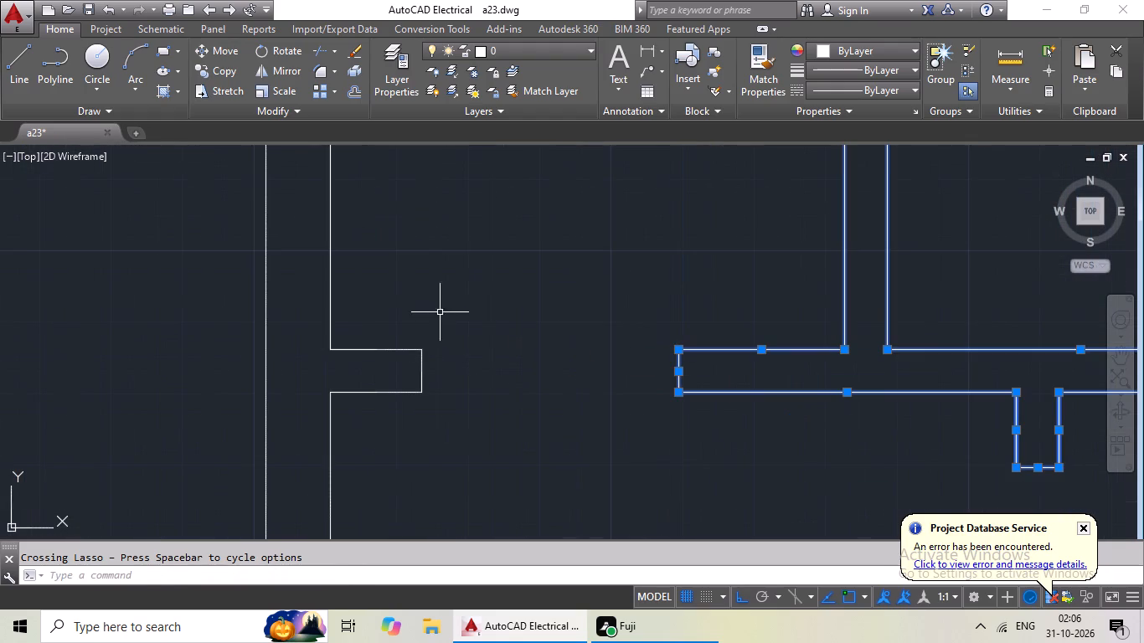
left_click_drag(457, 298, 173, 370)
Add the inner top wall lines of the first-row rooms and the passage to the selection, leaving out the windows.
scroll(407, 325, "down", 4)
middle_click_drag(452, 359, 439, 273)
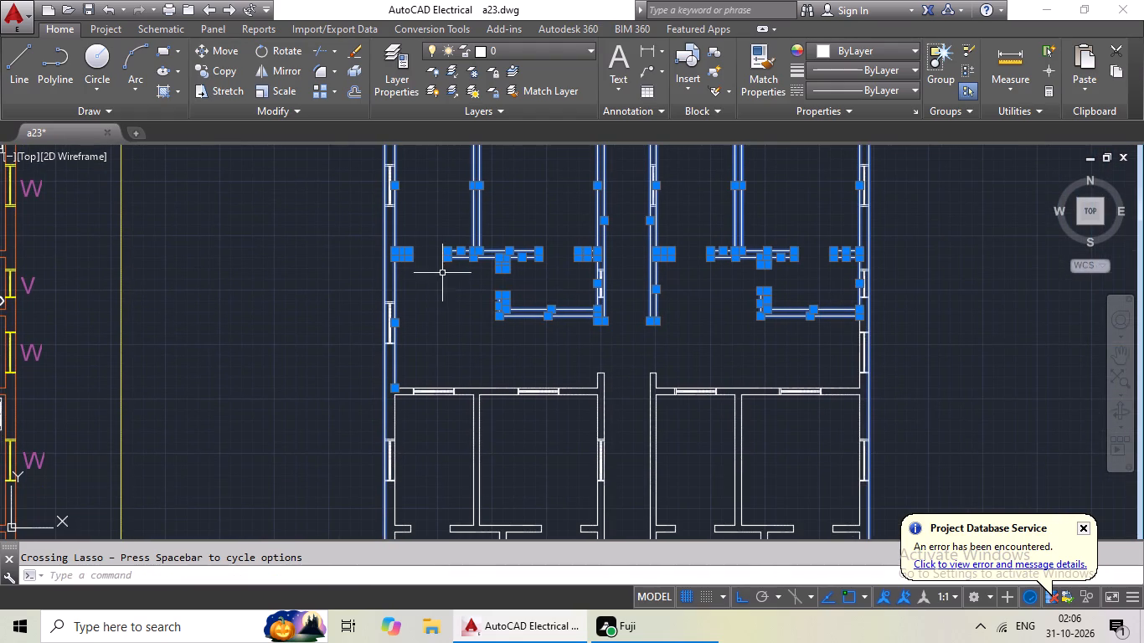
middle_click_drag(446, 366, 428, 507)
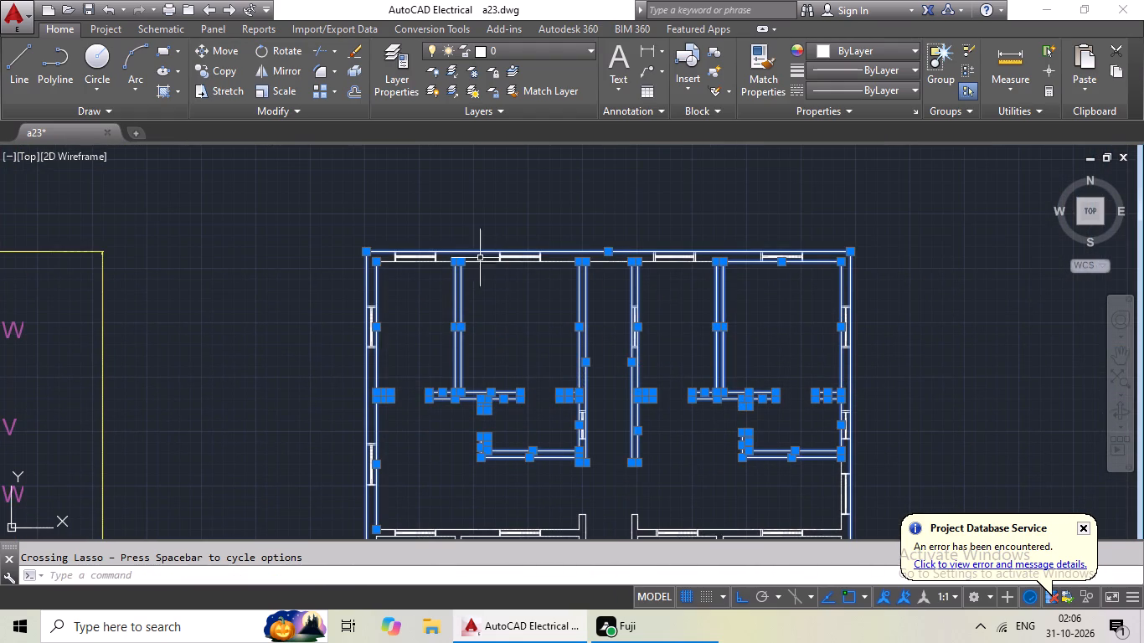
scroll(431, 258, "up", 4)
left_click_drag(534, 233, 500, 388)
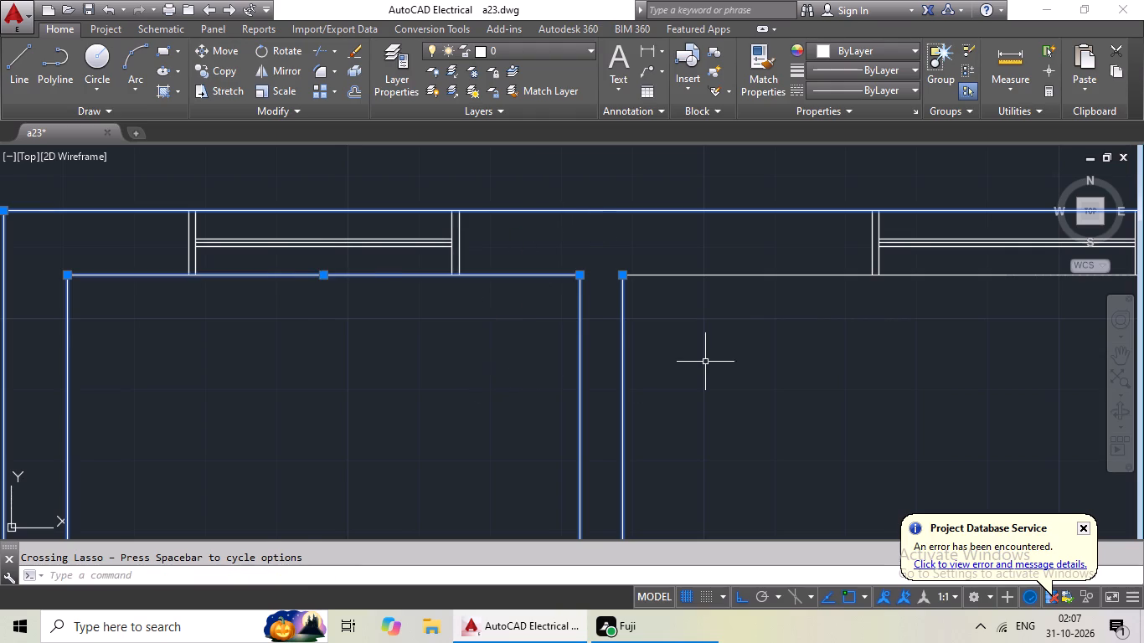
scroll(709, 360, "down", 1)
middle_click_drag(707, 369, 528, 426)
left_click_drag(549, 332, 495, 468)
scroll(666, 464, "down", 1)
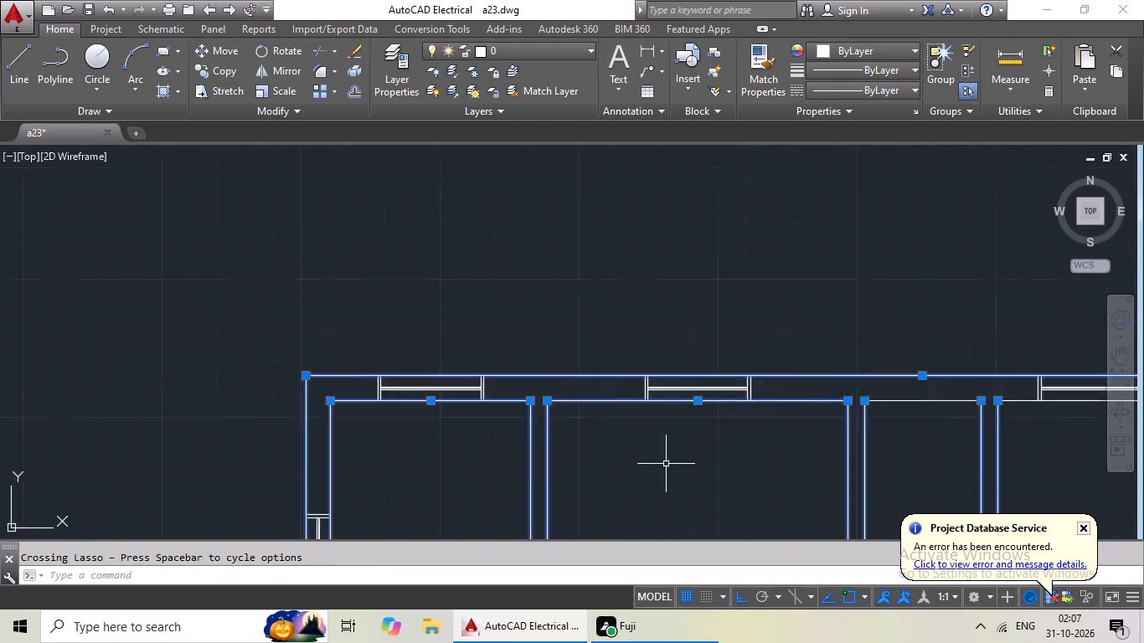
scroll(666, 464, "down", 1)
middle_click_drag(661, 467, 464, 485)
scroll(626, 432, "up", 5)
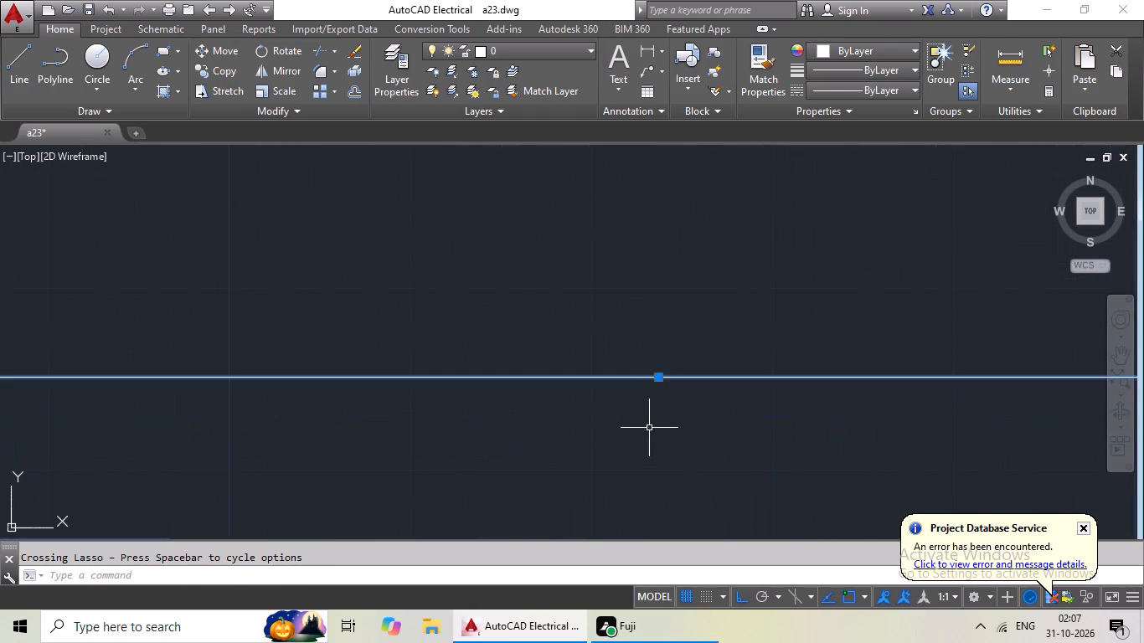
scroll(649, 428, "down", 2)
left_click_drag(650, 428, 606, 527)
scroll(663, 500, "down", 2)
middle_click_drag(680, 507, 378, 455)
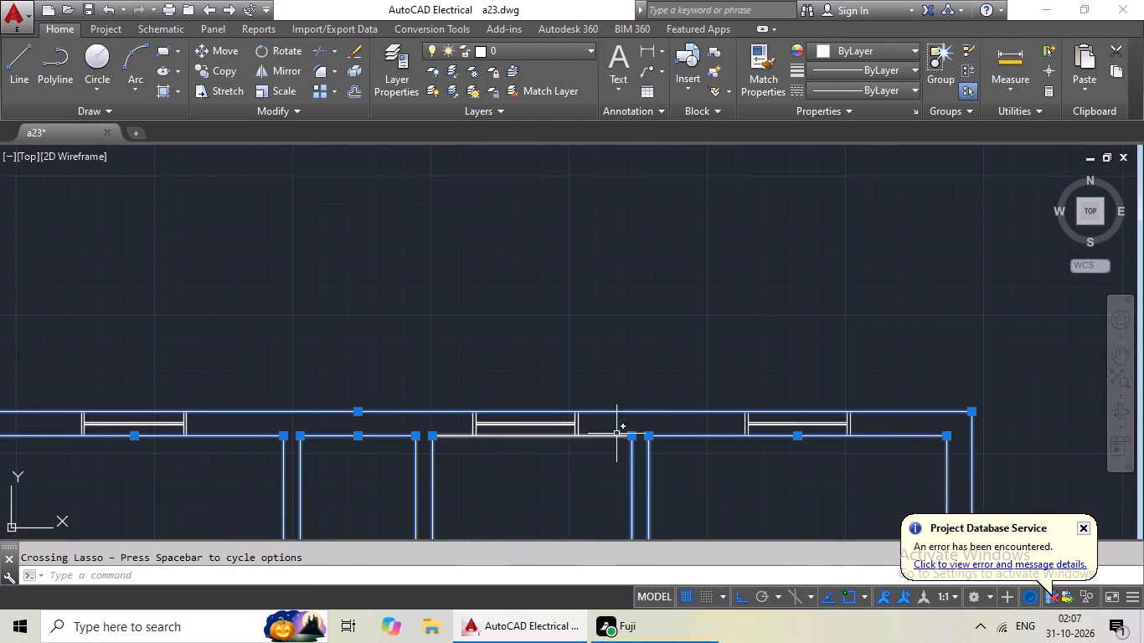
scroll(625, 430, "up", 2)
left_click_drag(626, 422, 543, 502)
scroll(600, 460, "down", 3)
Add the second row's passage wall ends on both sides and the left unit's adjoining room wall lines to the selection.
middle_click_drag(640, 480, 639, 463)
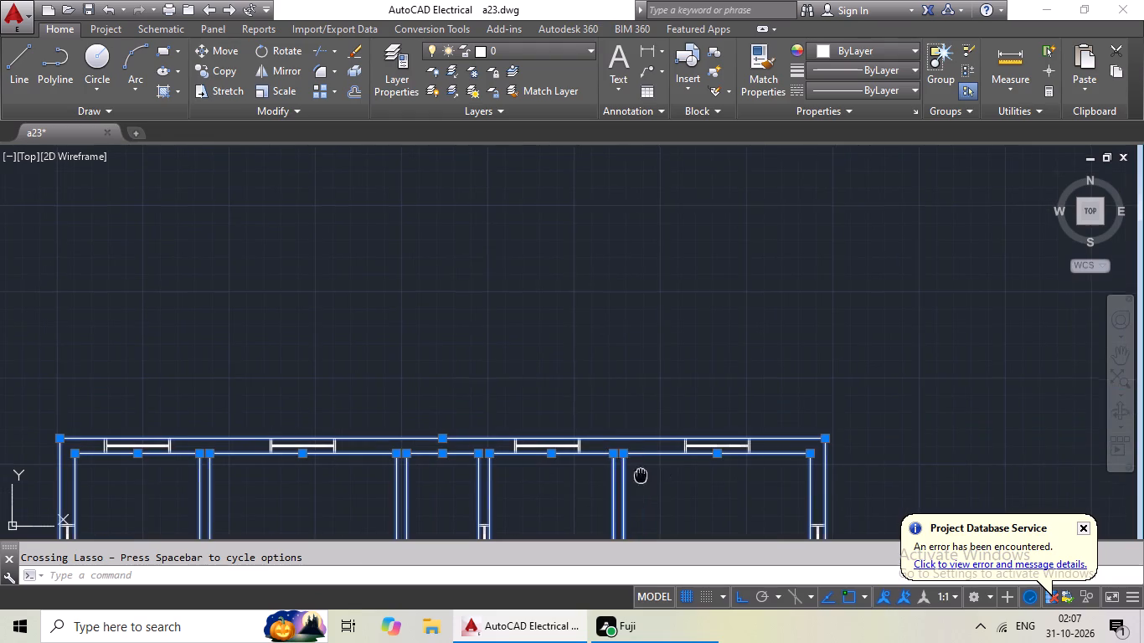
middle_click_drag(639, 463, 614, 304)
middle_click_drag(679, 408, 683, 314)
scroll(665, 391, "up", 3)
scroll(676, 404, "down", 2)
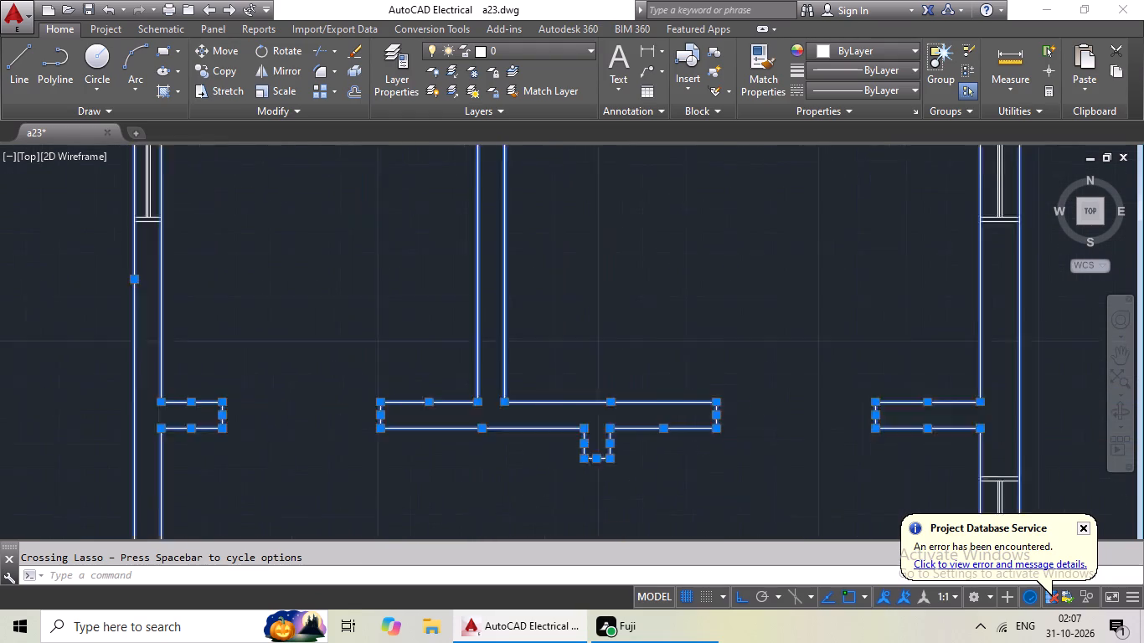
scroll(676, 404, "down", 1)
middle_click_drag(537, 450, 586, 341)
scroll(537, 419, "up", 4)
middle_click_drag(539, 427, 606, 260)
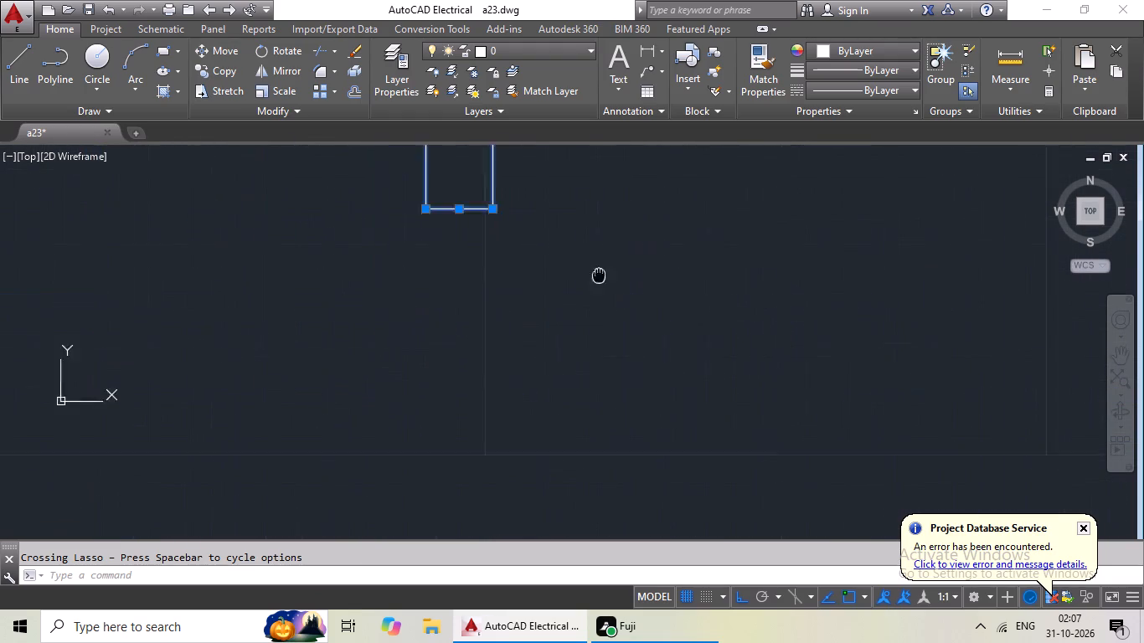
middle_click_drag(606, 260, 614, 244)
scroll(632, 304, "down", 3)
middle_click_drag(635, 313, 665, 214)
left_click_drag(554, 268, 456, 334)
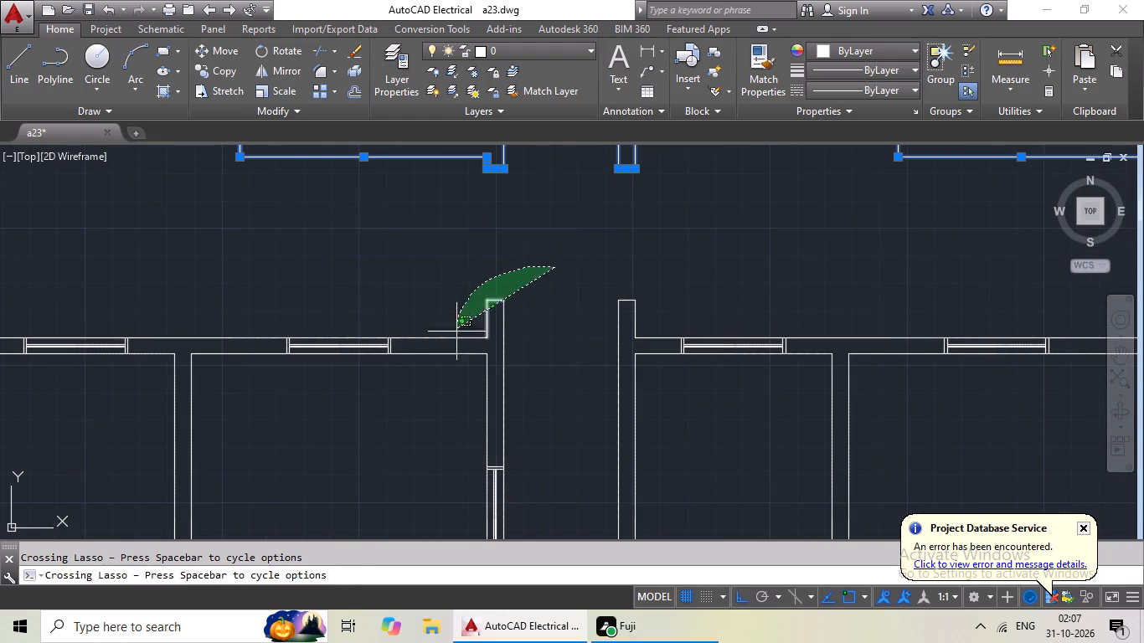
left_click_drag(456, 334, 539, 403)
left_click_drag(702, 265, 585, 386)
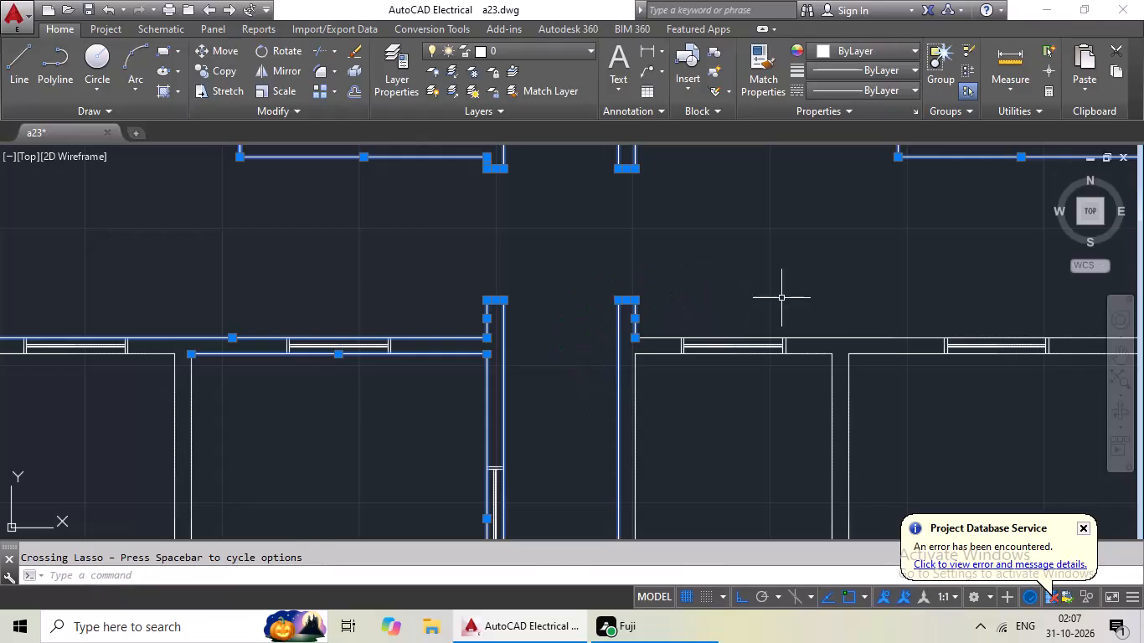
Add the right unit's second-row upper wall lines, partition lines and passage-side room wall line to the selection.
scroll(810, 311, "up", 1)
left_click_drag(870, 303, 774, 464)
left_click_drag(927, 421, 760, 463)
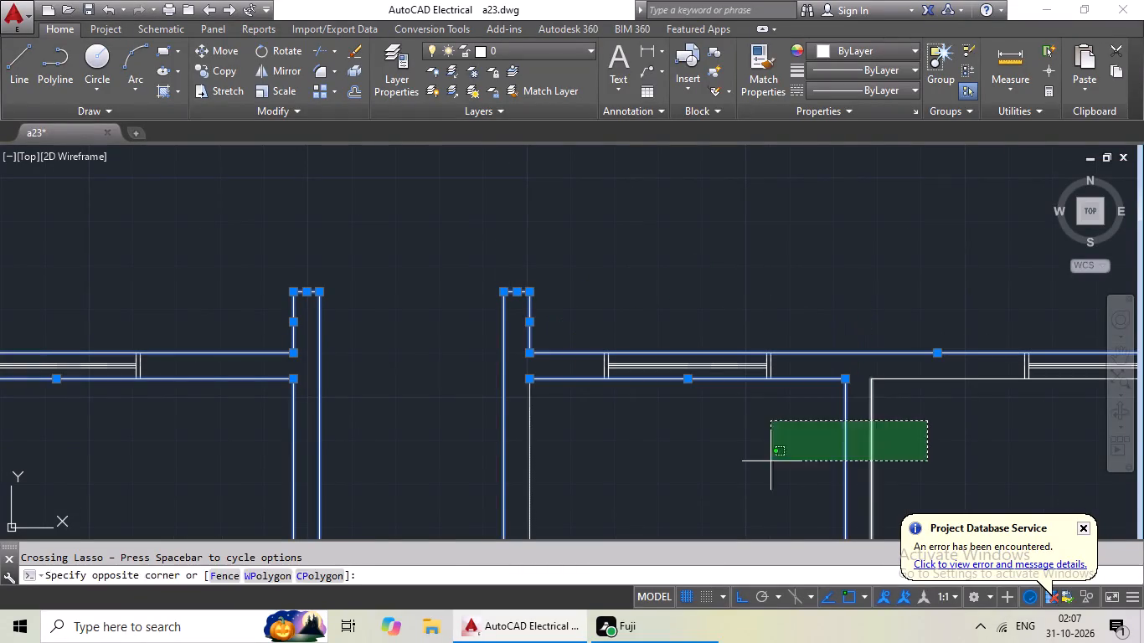
left_click_drag(760, 463, 690, 476)
middle_click_drag(695, 466, 765, 285)
left_click_drag(788, 283, 499, 387)
scroll(604, 360, "down", 2)
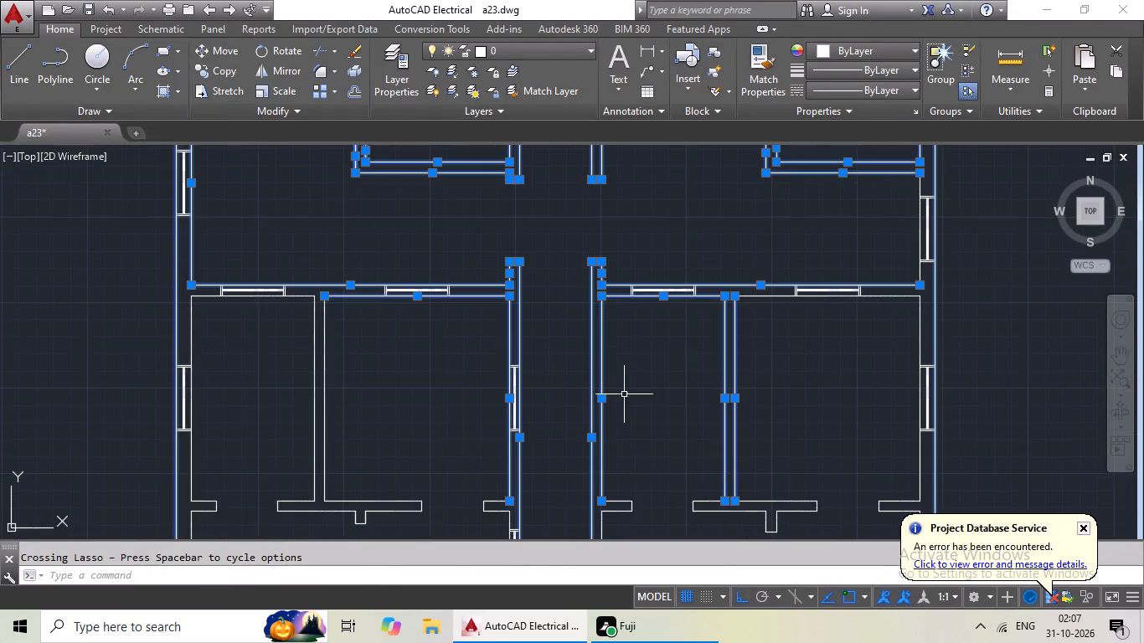
Add the right unit's second-row middle door wall piece, passage-side door stub and lower passage wall to the selection.
middle_click_drag(615, 387, 463, 280)
left_click_drag(688, 311, 451, 368)
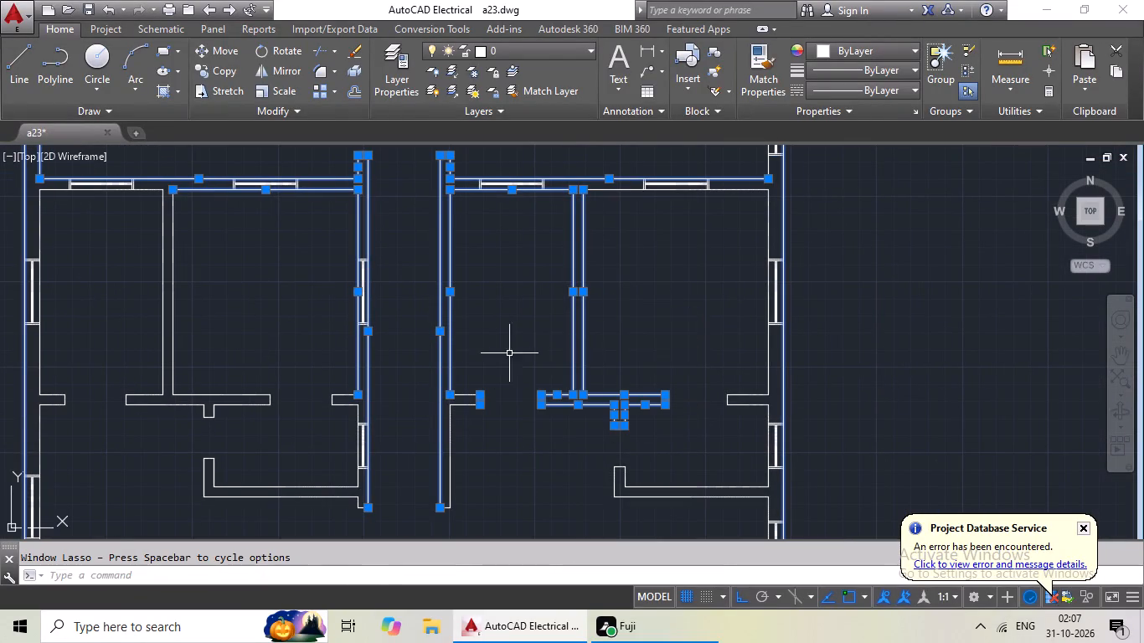
left_click_drag(547, 342, 415, 444)
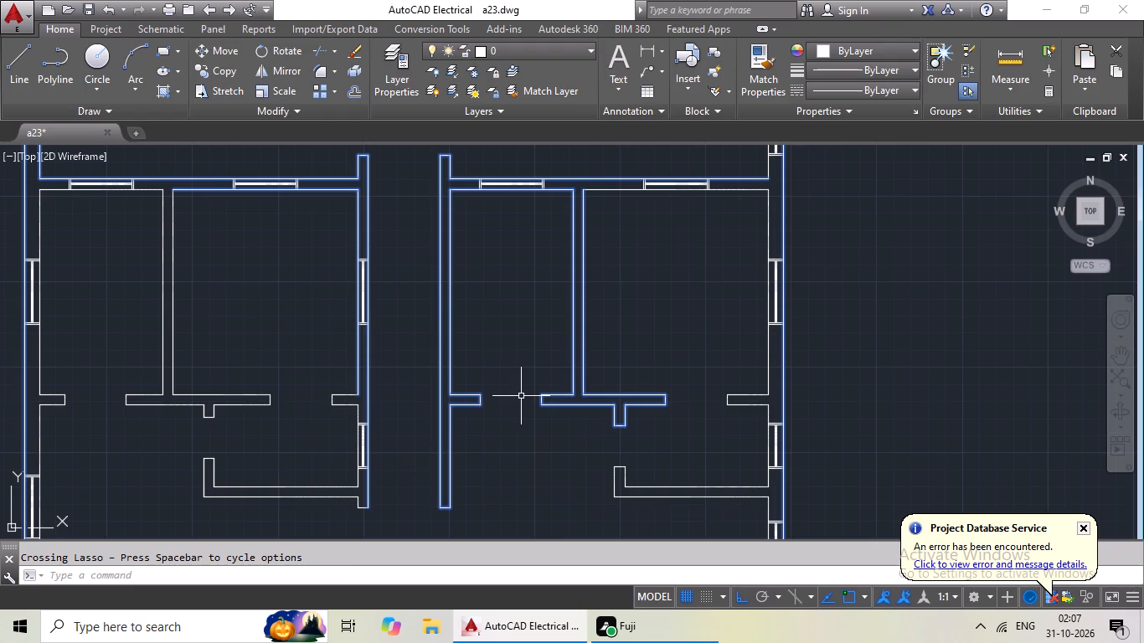
left_click_drag(568, 398, 426, 455)
Add the right unit's second-row outer door stub, the bedroom's outer-side inner wall line and the toilet walls to the selection.
scroll(539, 467, "down", 1)
middle_click_drag(515, 452, 527, 458)
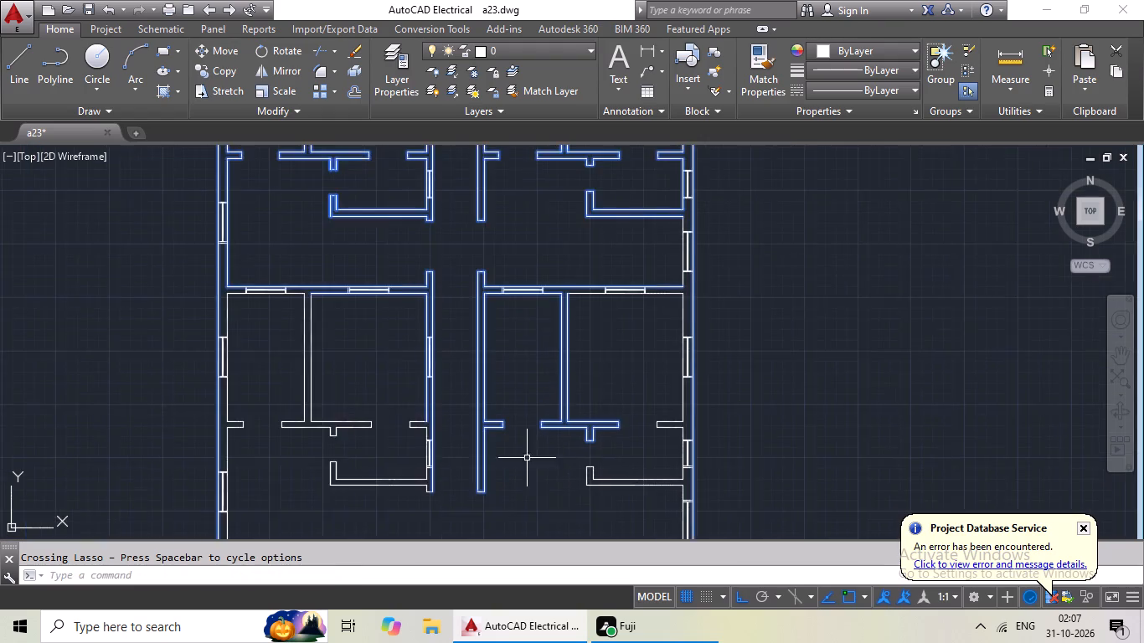
middle_click_drag(527, 458, 374, 383)
scroll(487, 340, "up", 2)
left_click_drag(554, 321, 595, 386)
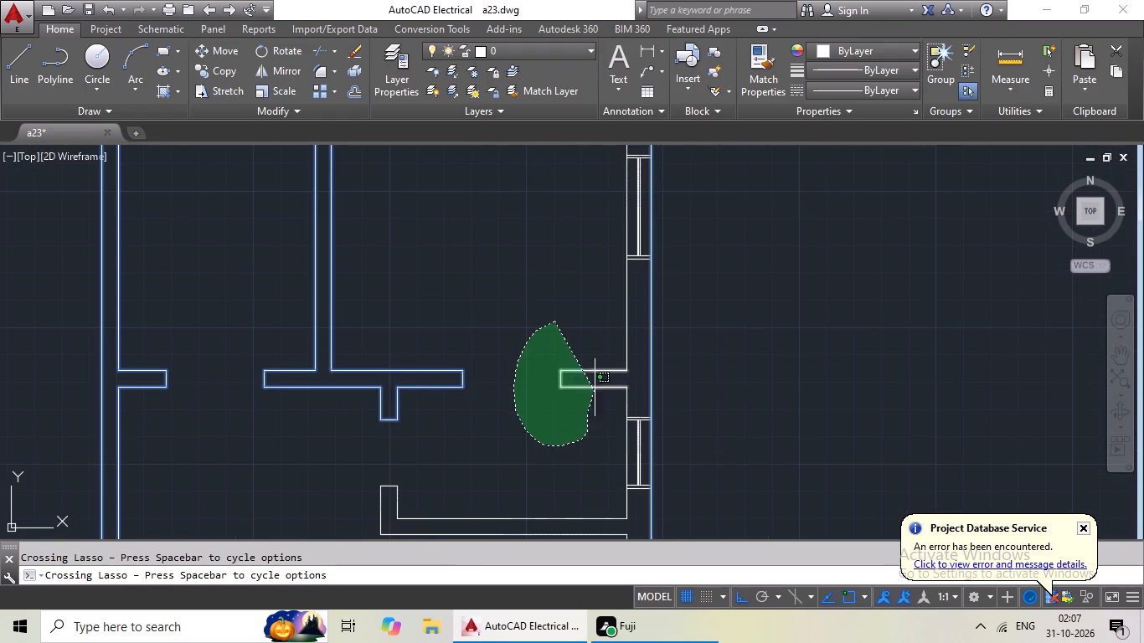
left_click_drag(595, 386, 598, 383)
left_click_drag(796, 334, 507, 323)
scroll(513, 321, "down", 2)
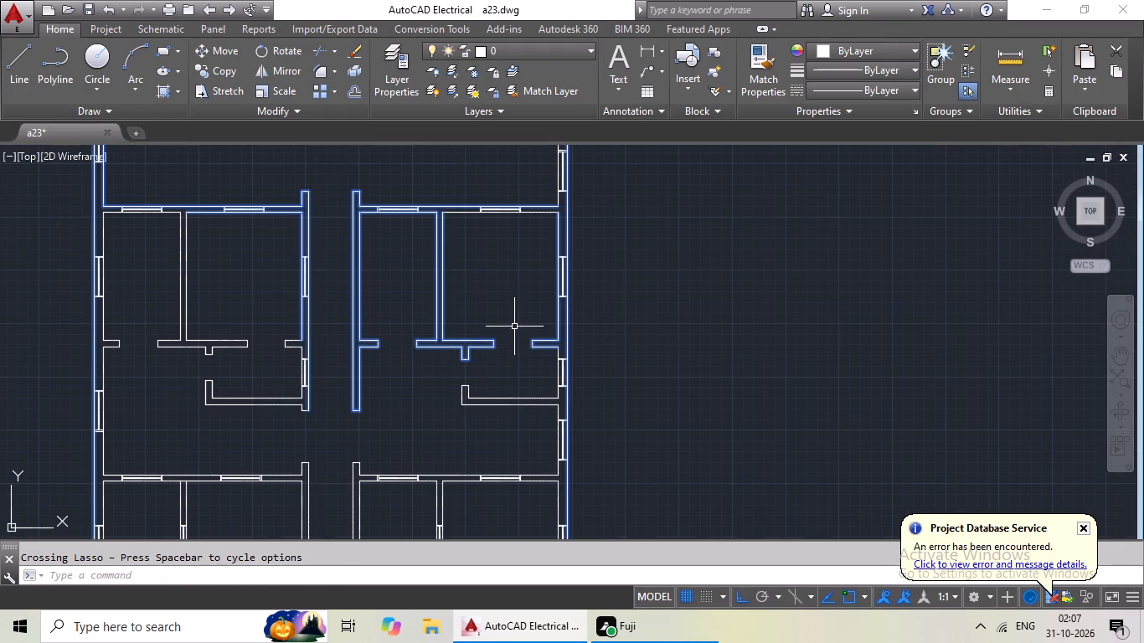
left_click_drag(502, 373, 539, 414)
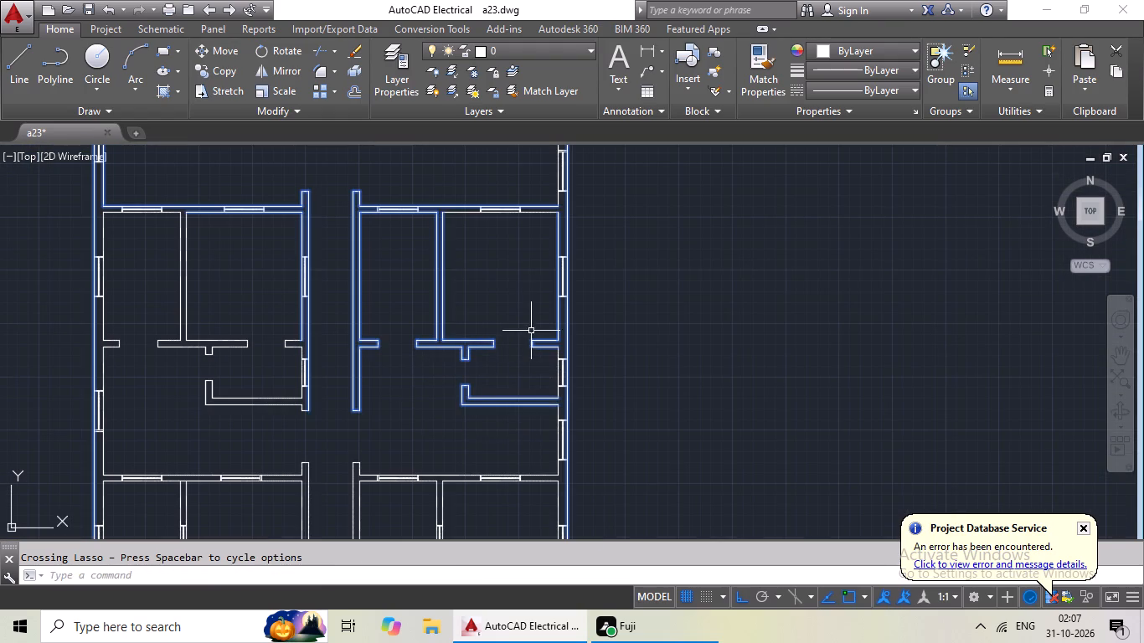
Add the right unit's second-row bedroom upper wall line and the hall's inner wall line above it to the selection.
middle_click_drag(532, 316, 521, 438)
scroll(515, 327, "up", 3)
left_click_drag(563, 300, 522, 448)
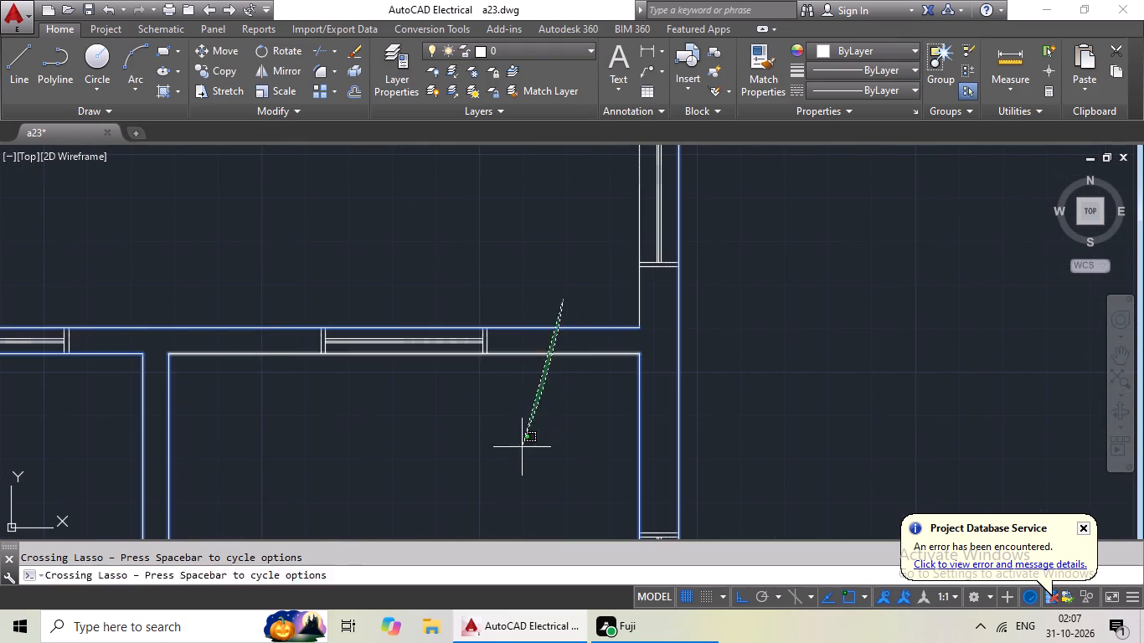
left_click_drag(779, 305, 558, 302)
Add the left unit's second-row partition lines and middle door wall piece to the selection.
scroll(609, 310, "down", 2)
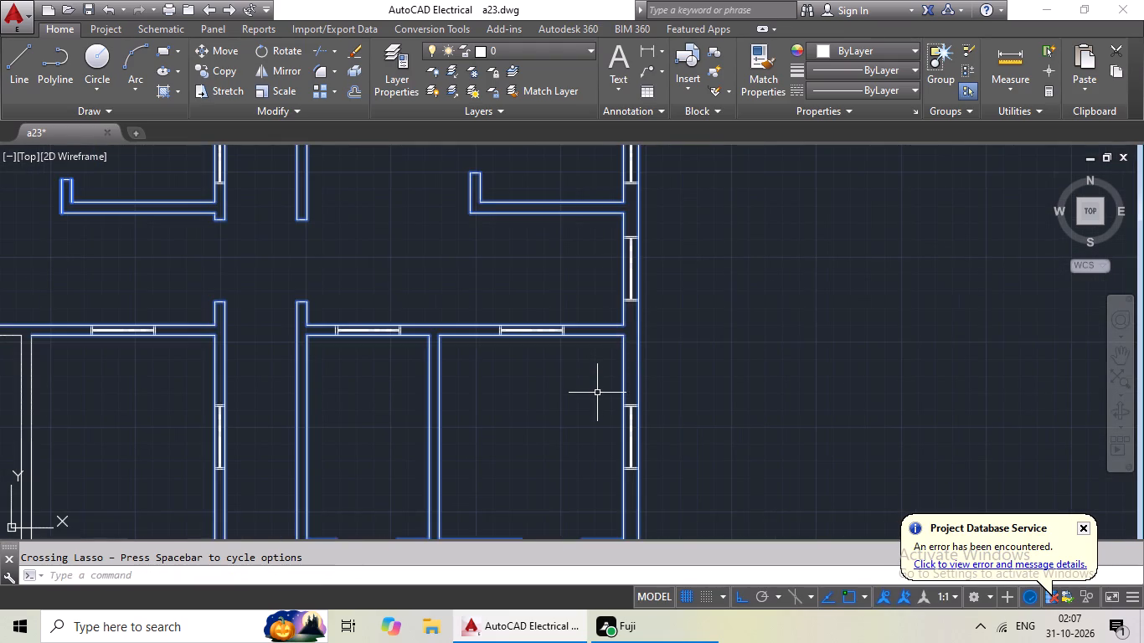
scroll(597, 399, "down", 2)
middle_click_drag(593, 397, 602, 329)
scroll(598, 223, "up", 3)
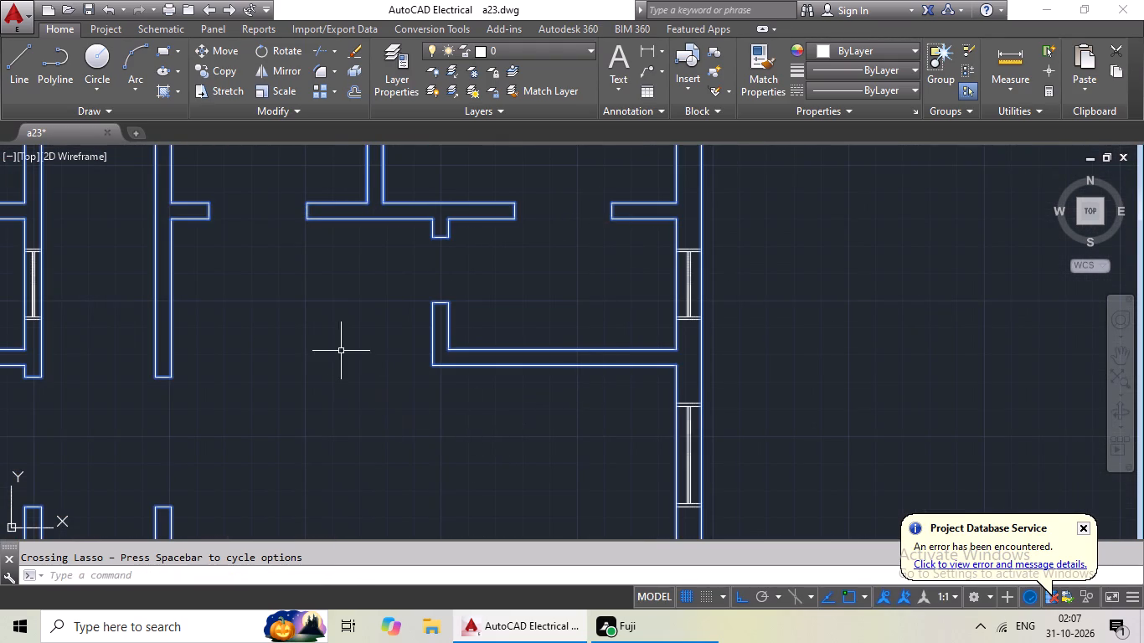
middle_click_drag(341, 349, 563, 274)
scroll(578, 290, "down", 1)
middle_click_drag(418, 344, 419, 345)
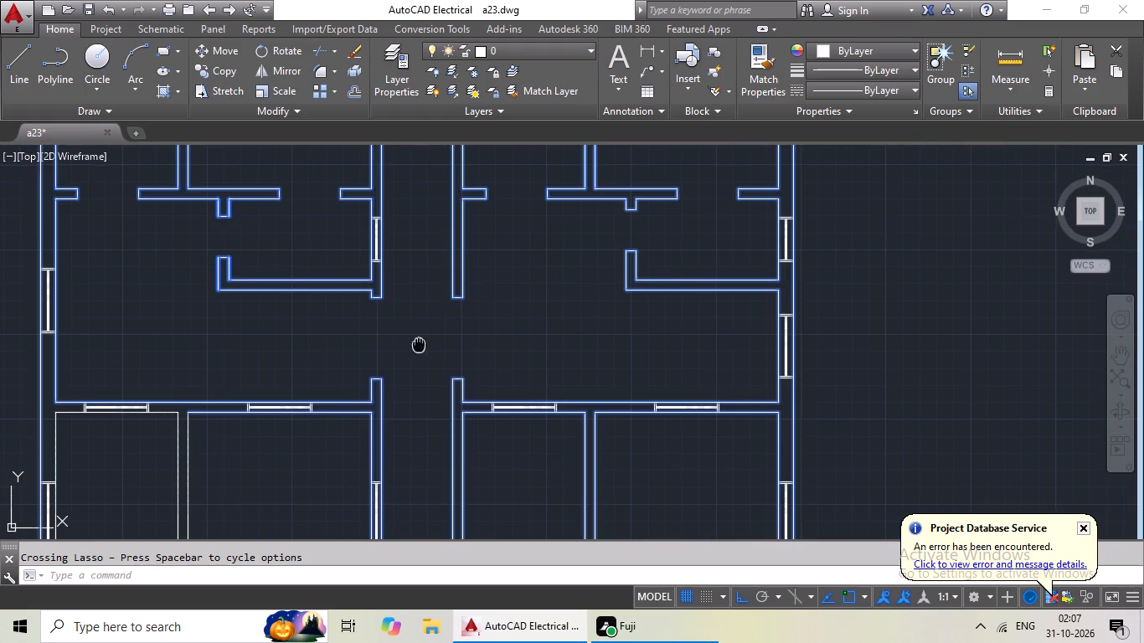
middle_click_drag(419, 345, 541, 414)
scroll(523, 398, "down", 2)
middle_click_drag(495, 394, 466, 260)
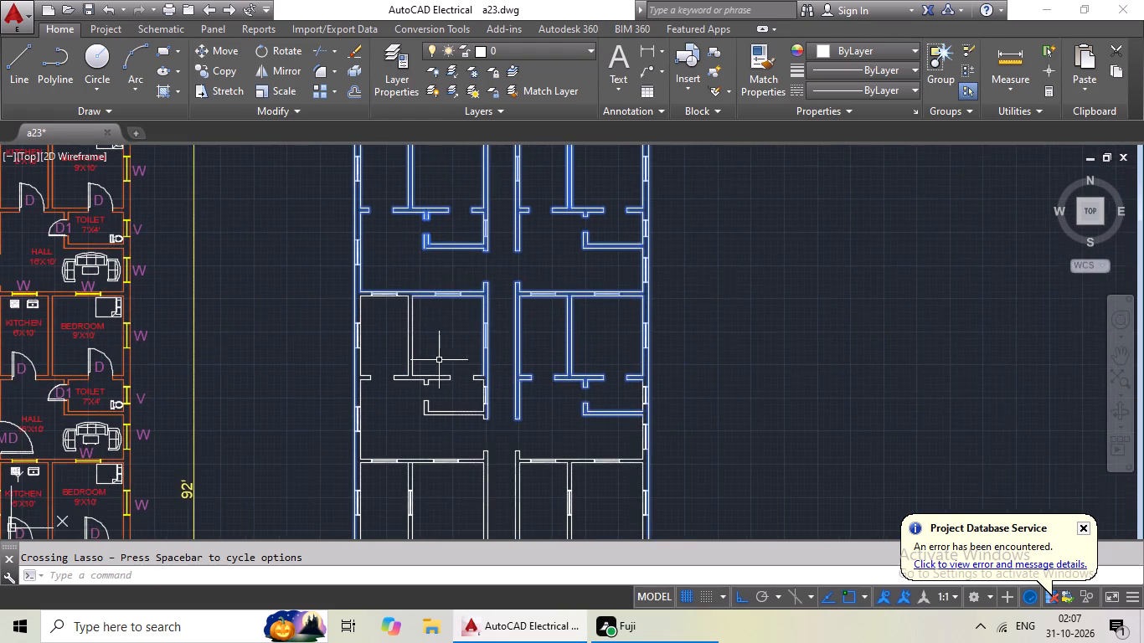
scroll(435, 359, "up", 3)
left_click_drag(535, 333, 167, 329)
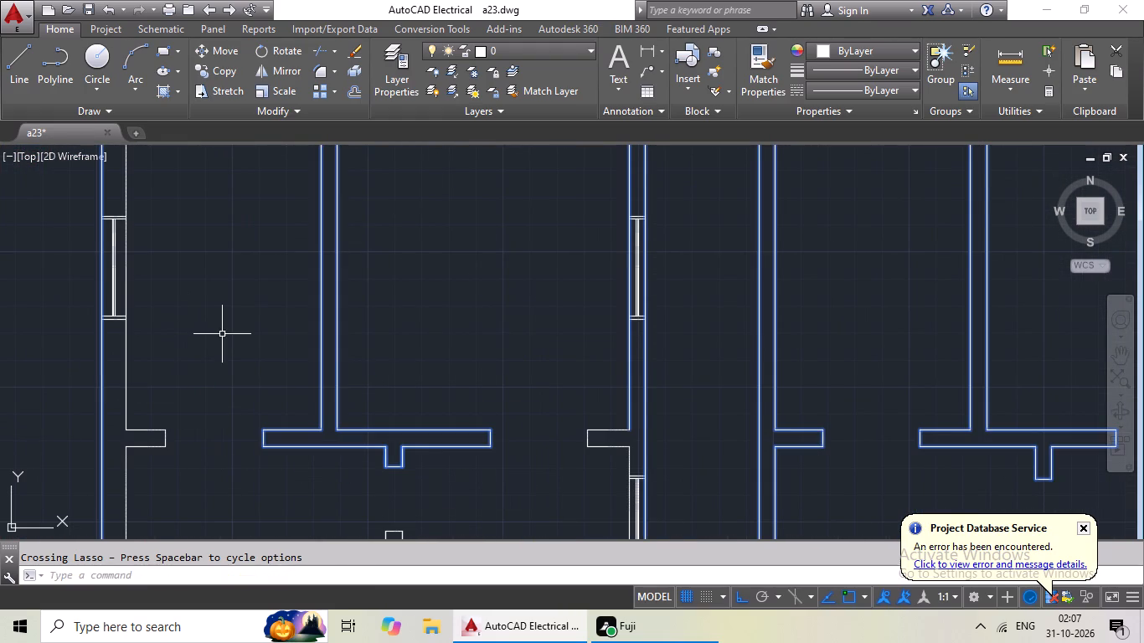
Add the left unit's second-row outer-side inner wall lines, outer door stub and kitchen upper wall line to the selection.
left_click_drag(234, 332, 2, 393)
middle_click_drag(425, 301, 415, 320)
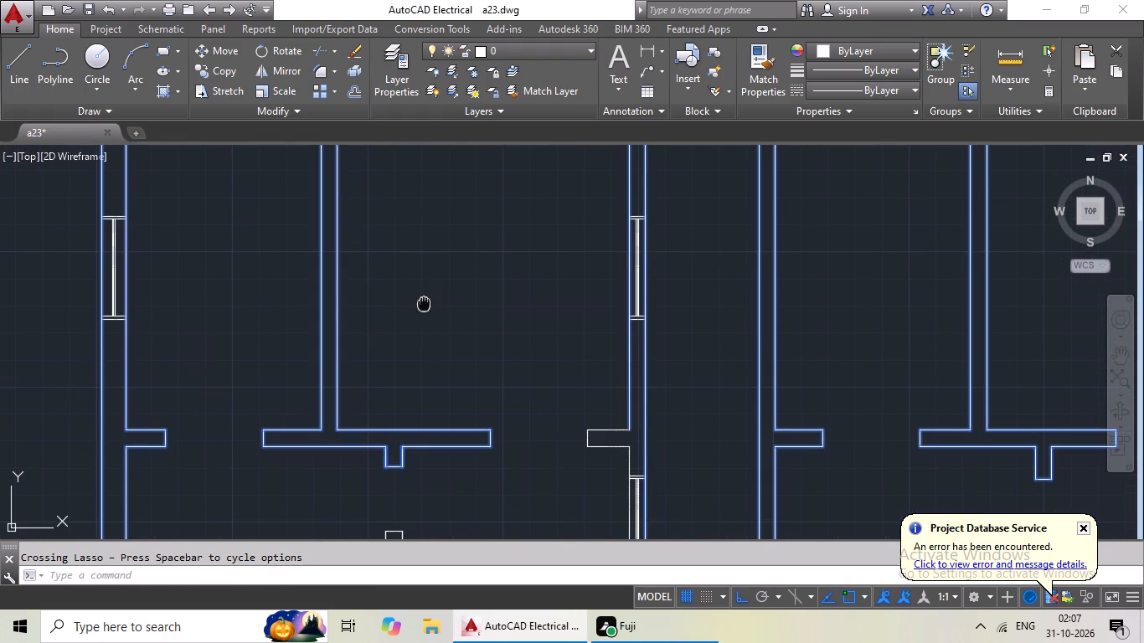
middle_click_drag(415, 320, 352, 493)
left_click_drag(229, 251, 221, 347)
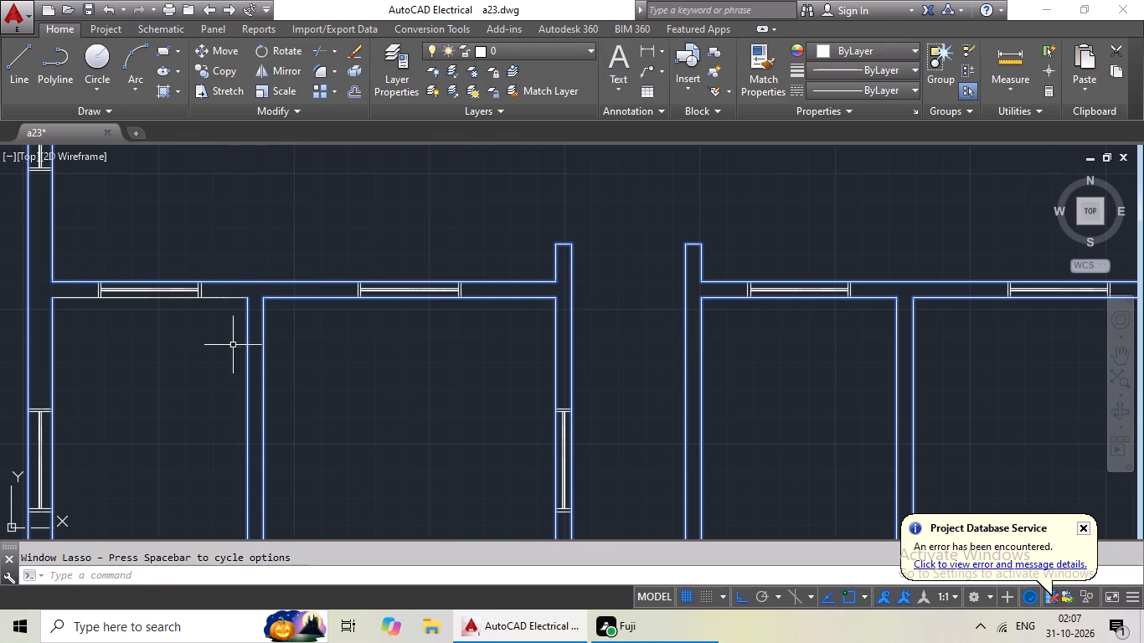
scroll(232, 289, "up", 3)
left_click_drag(256, 282, 207, 404)
scroll(376, 387, "down", 4)
Add the left unit's second-row passage-side door stub and the inner wall lines above and below it to the selection.
middle_click_drag(427, 414, 329, 208)
scroll(450, 386, "up", 2)
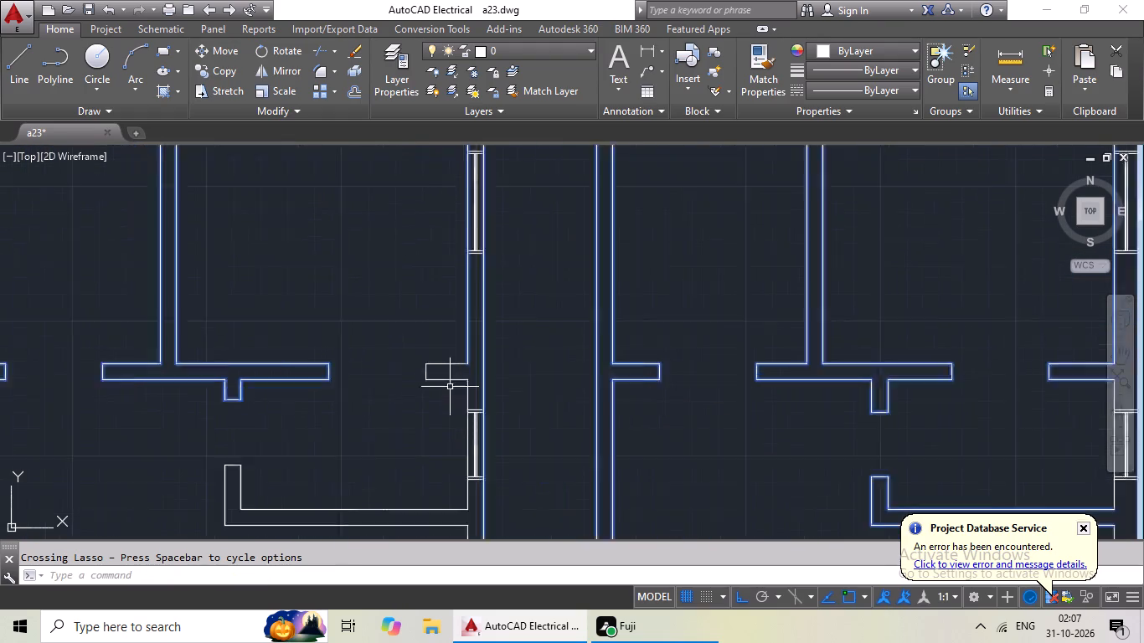
scroll(450, 387, "up", 3)
left_click_drag(740, 347, 279, 201)
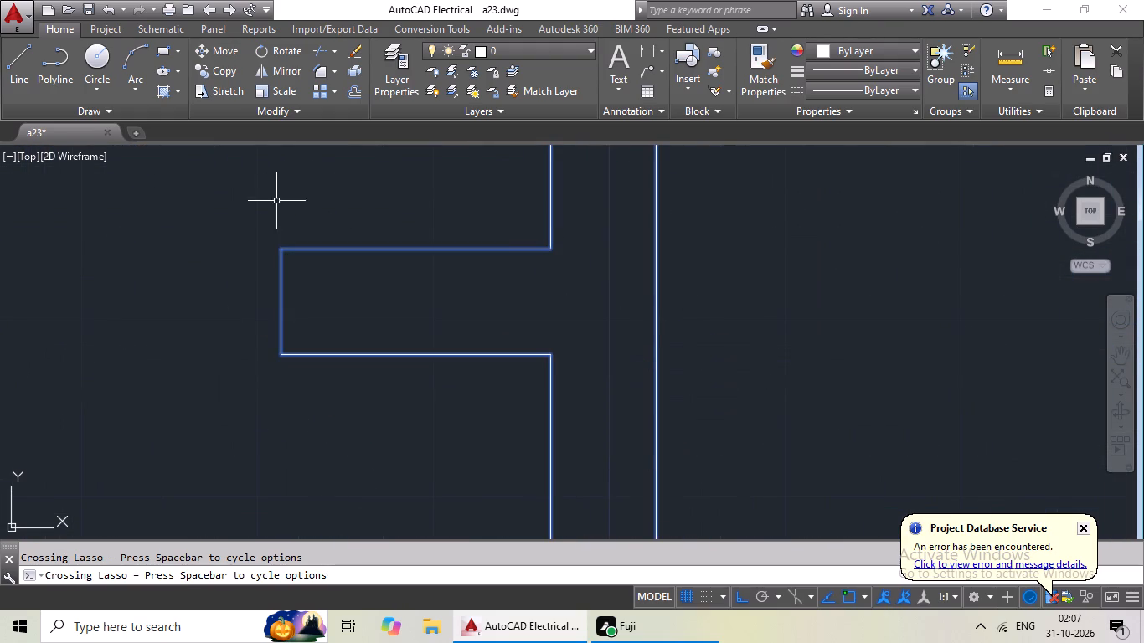
left_click_drag(482, 224, 534, 427)
scroll(589, 395, "down", 1)
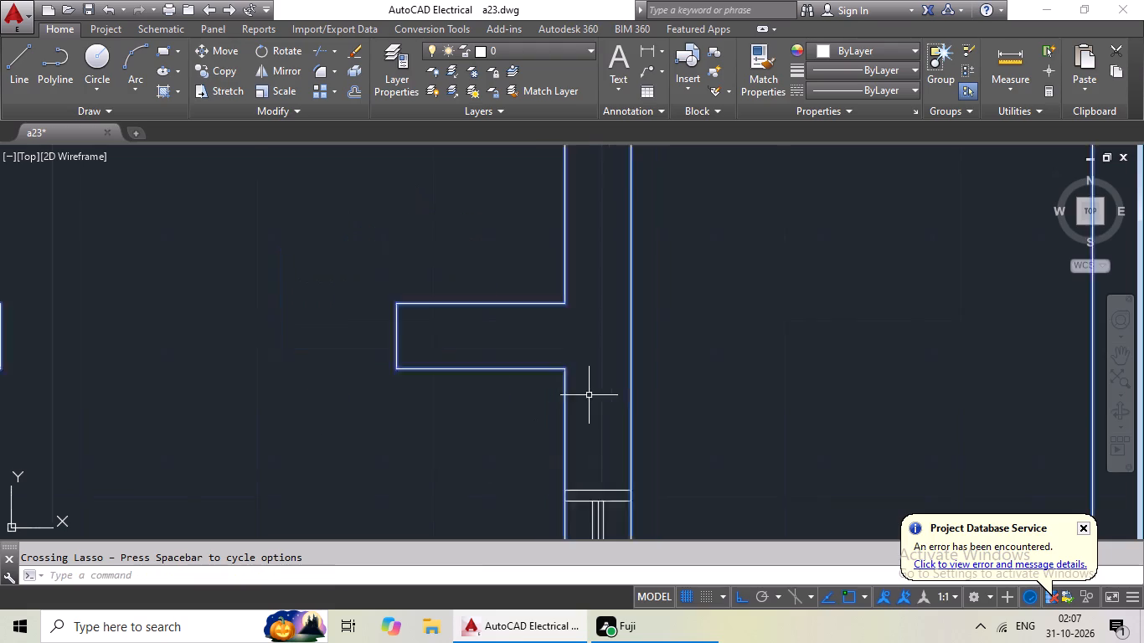
scroll(589, 395, "down", 3)
Add the left unit's second-row toilet walls and the lower end of its passage wall to the selection.
middle_click_drag(669, 379, 629, 290)
scroll(572, 460, "up", 1)
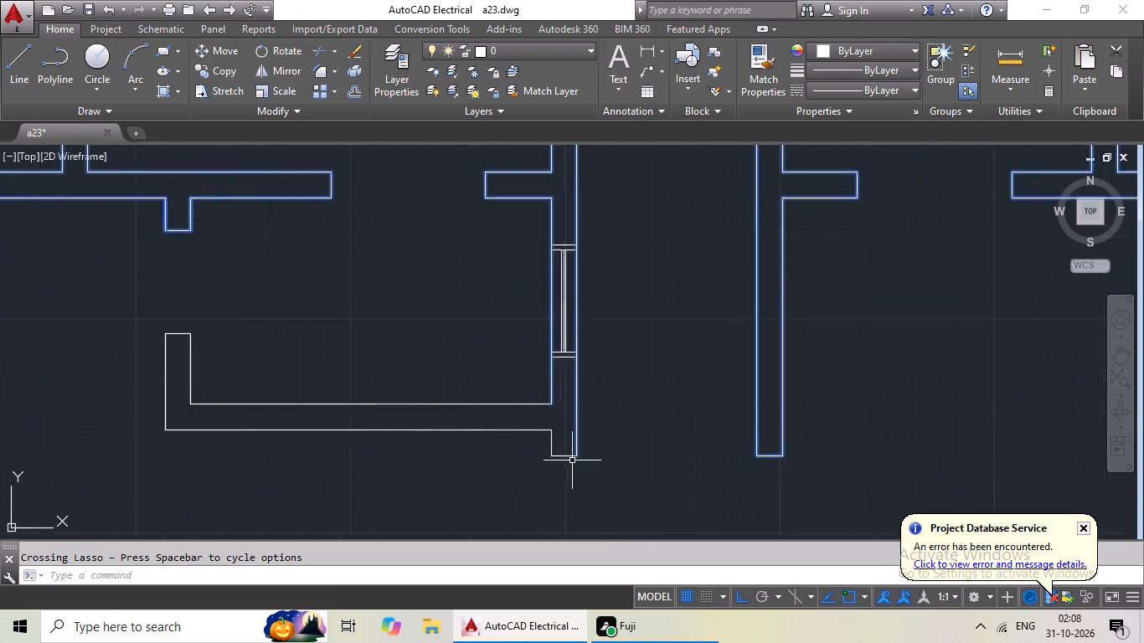
scroll(572, 460, "up", 1)
left_click_drag(635, 379, 353, 349)
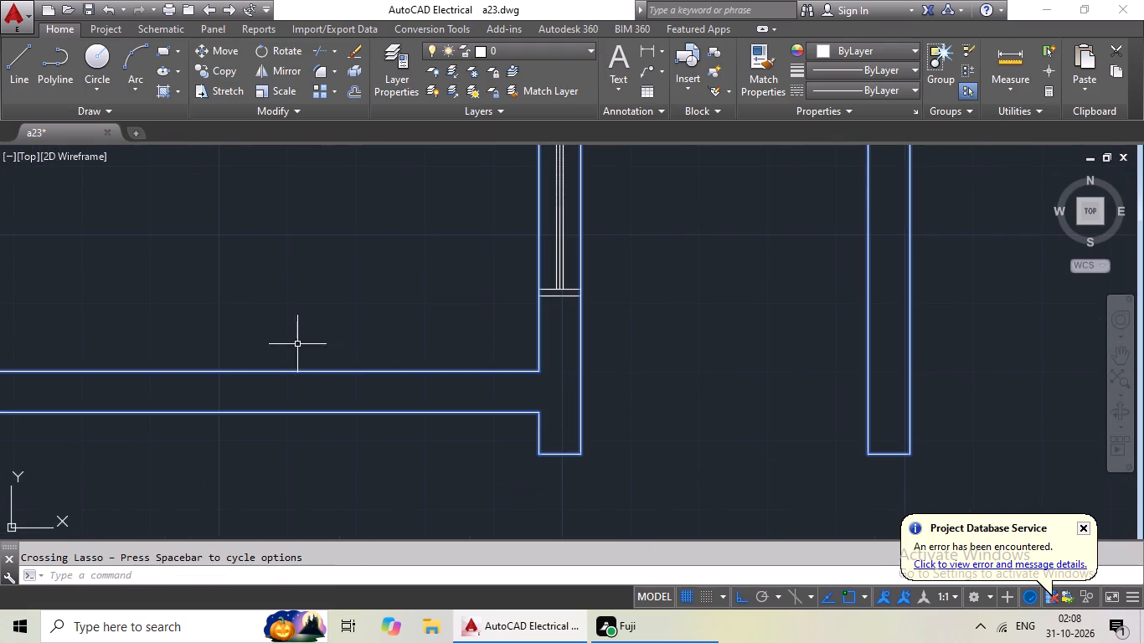
middle_click_drag(304, 342, 626, 404)
left_click_drag(507, 323, 506, 441)
scroll(546, 420, "down", 3)
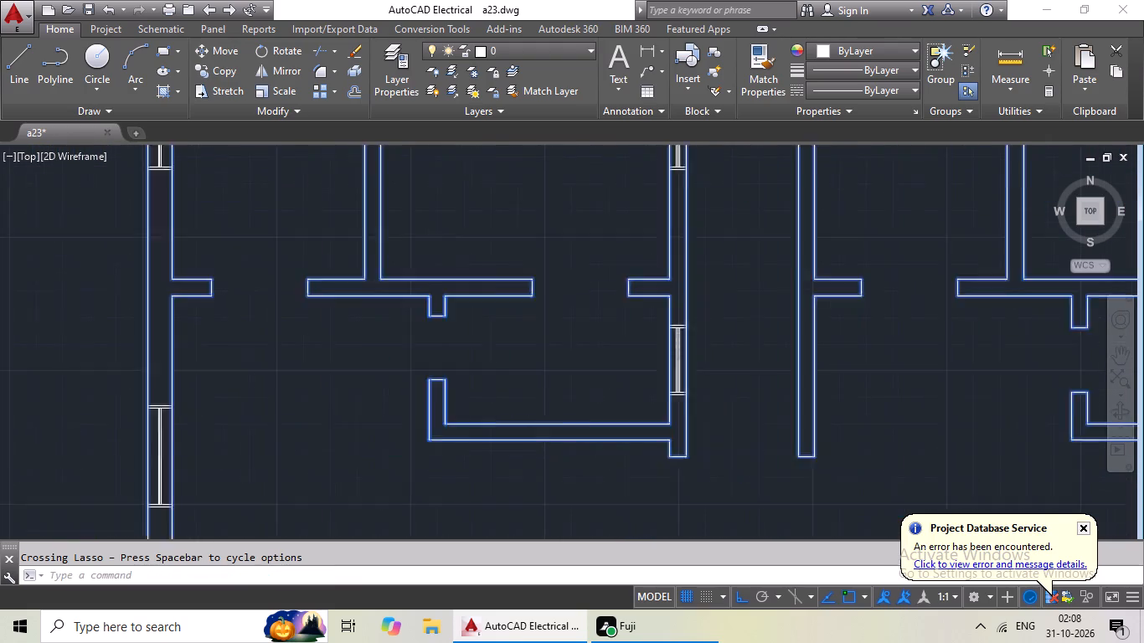
Add the outer-side inner wall lines of the right unit's second-row toilet and hall to the selection.
middle_click_drag(545, 447, 535, 297)
scroll(781, 311, "down", 2)
middle_click_drag(785, 313, 501, 337)
scroll(585, 327, "up", 1)
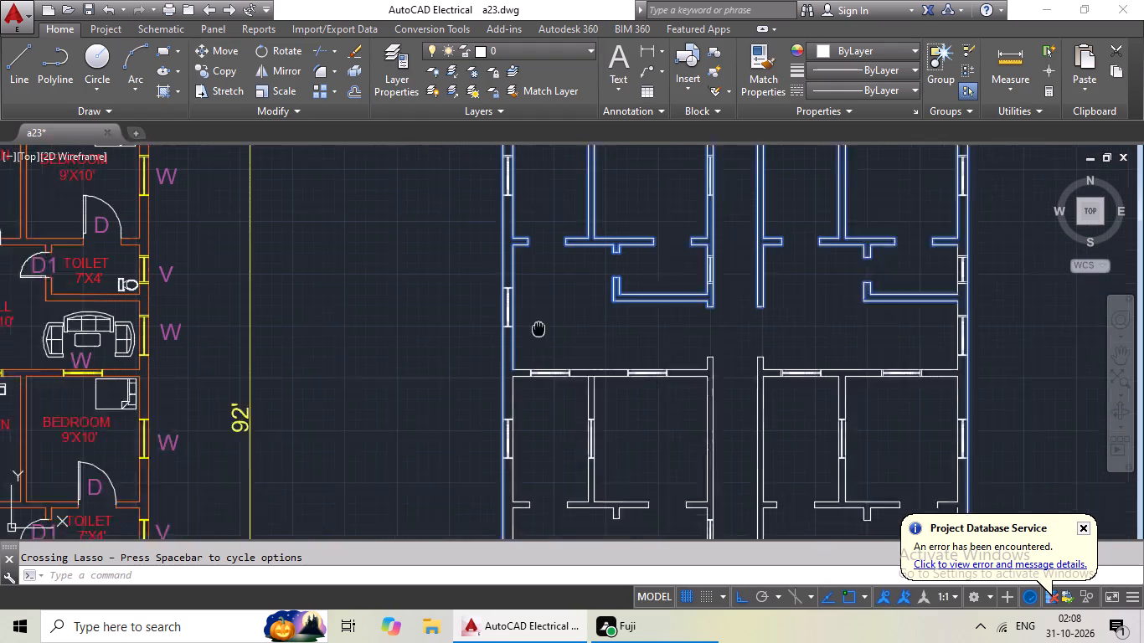
scroll(877, 285, "up", 4)
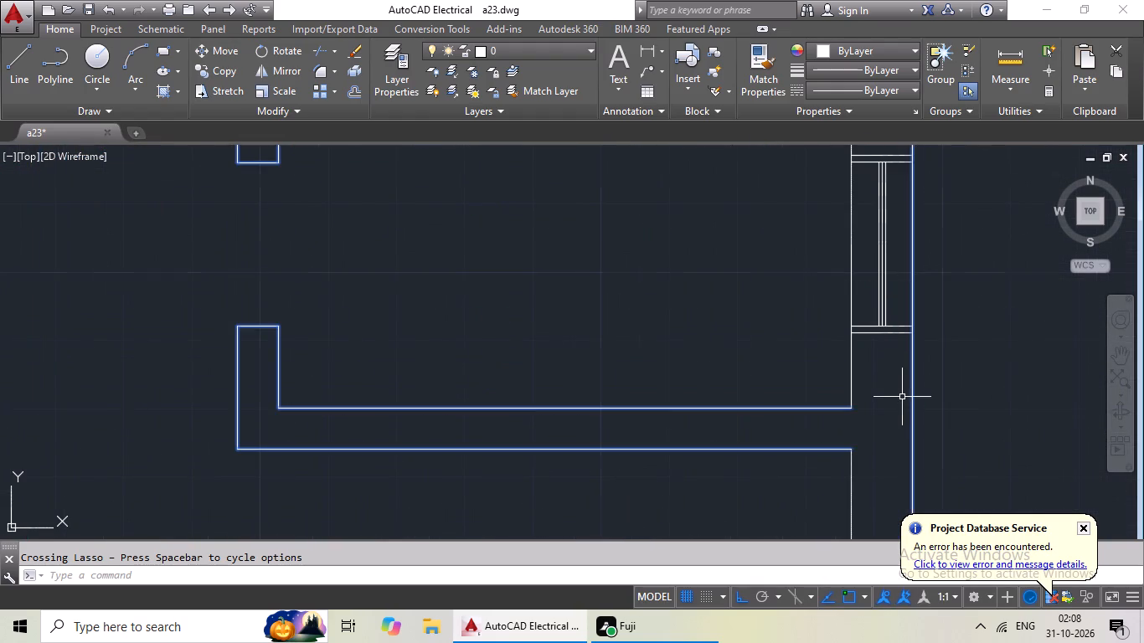
scroll(901, 395, "up", 3)
left_click_drag(873, 354, 392, 358)
left_click(521, 373)
scroll(569, 363, "down", 3)
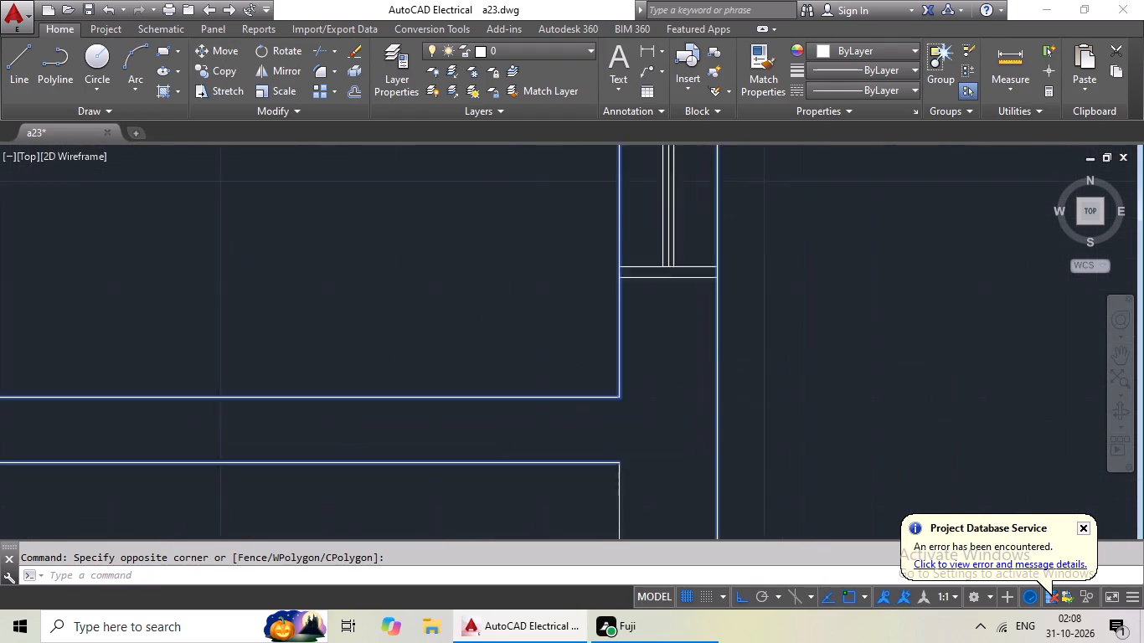
middle_click_drag(580, 391, 580, 255)
left_click_drag(745, 289, 449, 369)
scroll(467, 378, "down", 2)
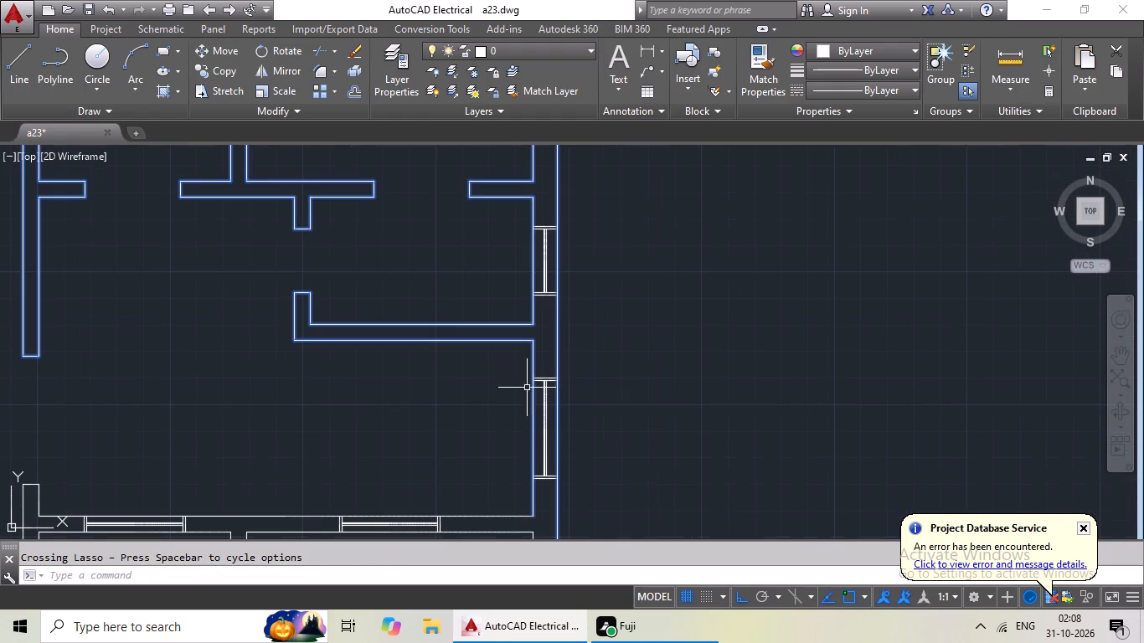
Add the right unit's second-row hall lower wall line and the third-row bedroom's upper and outer-side inner wall lines to the selection.
middle_click_drag(420, 455, 474, 269)
scroll(526, 290, "up", 1)
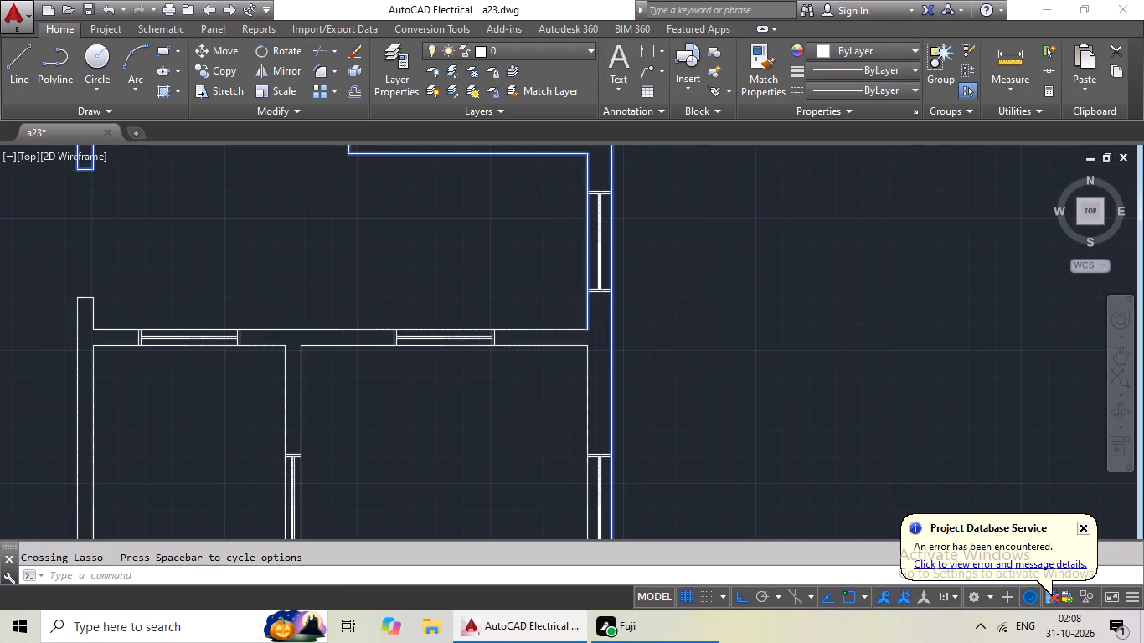
left_click_drag(536, 288, 476, 508)
left_click_drag(827, 397, 618, 449)
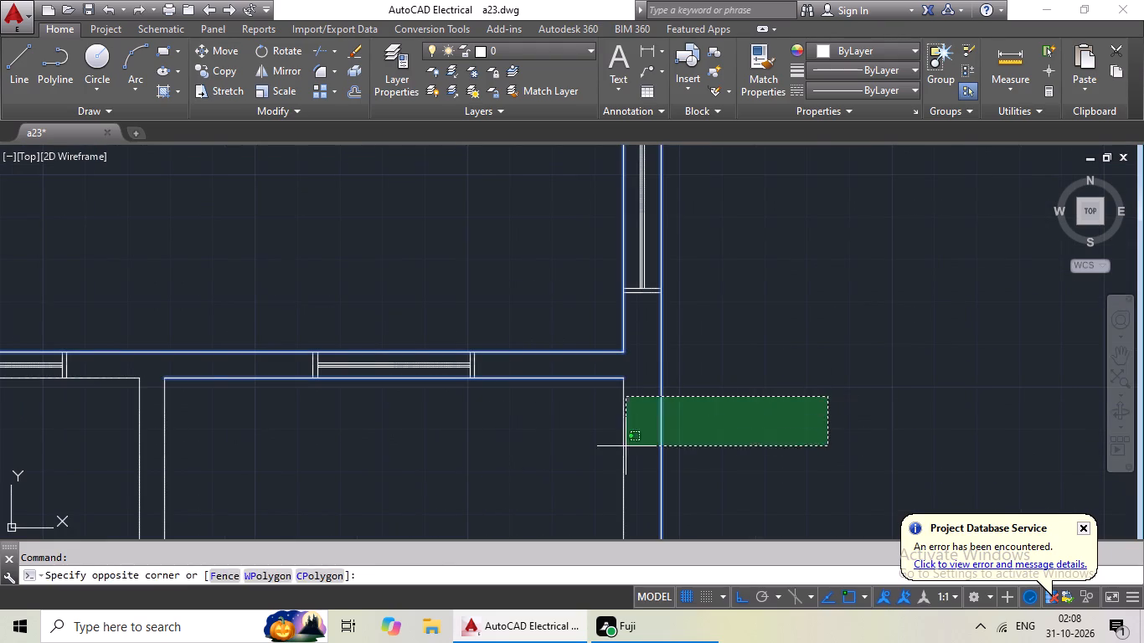
left_click_drag(618, 449, 550, 476)
Add the right unit's third-row partition lines, middle door wall piece and toilet walls to the selection.
scroll(551, 477, "down", 2)
middle_click_drag(544, 487, 583, 230)
left_click_drag(554, 321, 516, 459)
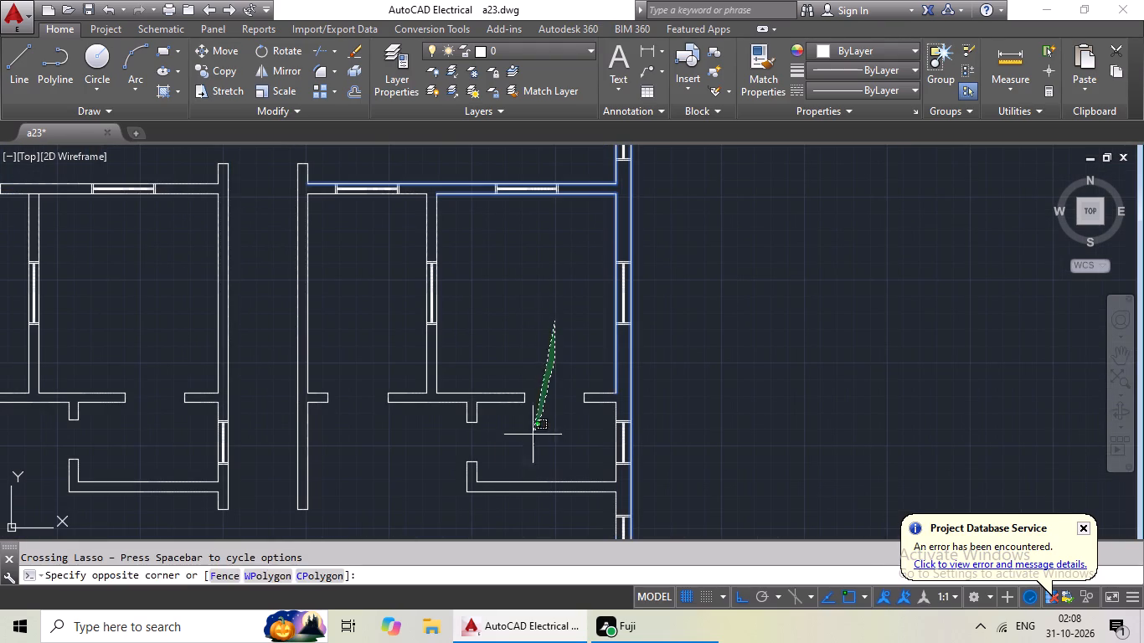
left_click_drag(516, 459, 368, 330)
left_click_drag(572, 371, 489, 525)
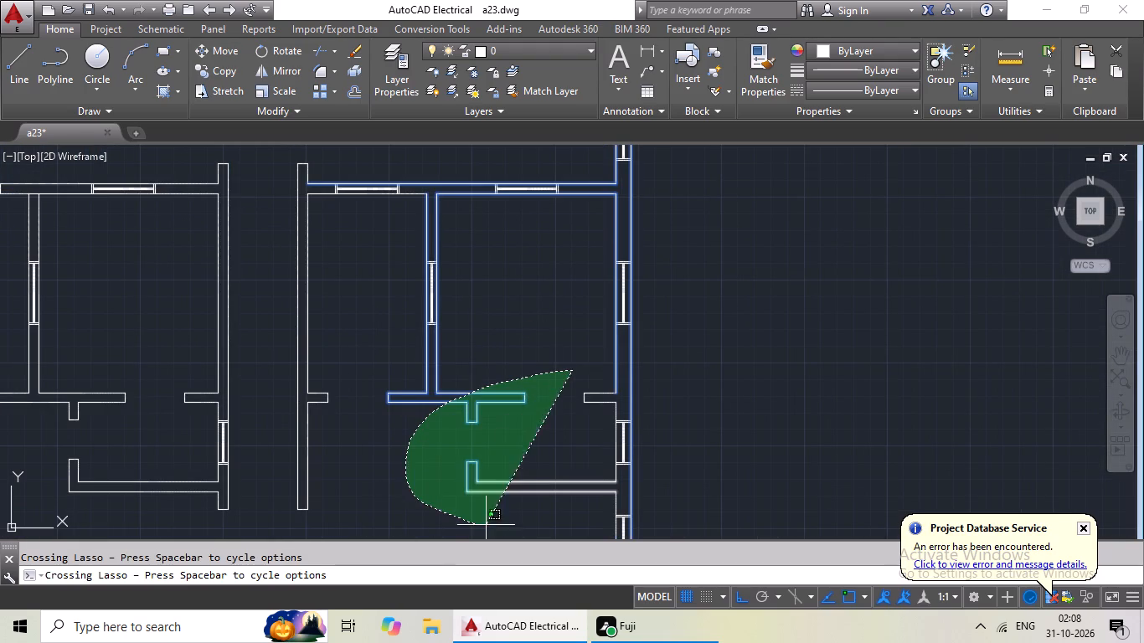
left_click_drag(489, 525, 553, 460)
Add the right unit's third-row outer door stub and the toilet's outer-side inner wall line to the selection.
scroll(645, 394, "up", 2)
left_click_drag(712, 349, 580, 414)
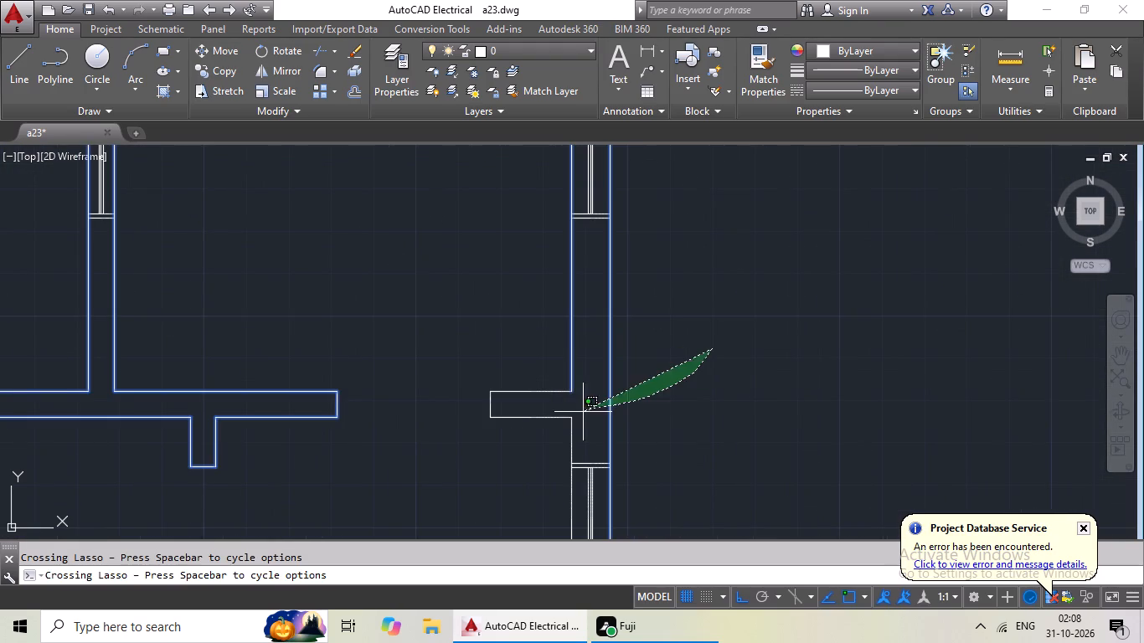
left_click_drag(580, 414, 460, 334)
scroll(533, 317, "down", 2)
Add the right unit's third-row hall outer-side and lower wall lines and the bottom-row bedroom's upper wall line to the selection.
middle_click_drag(587, 440, 589, 247)
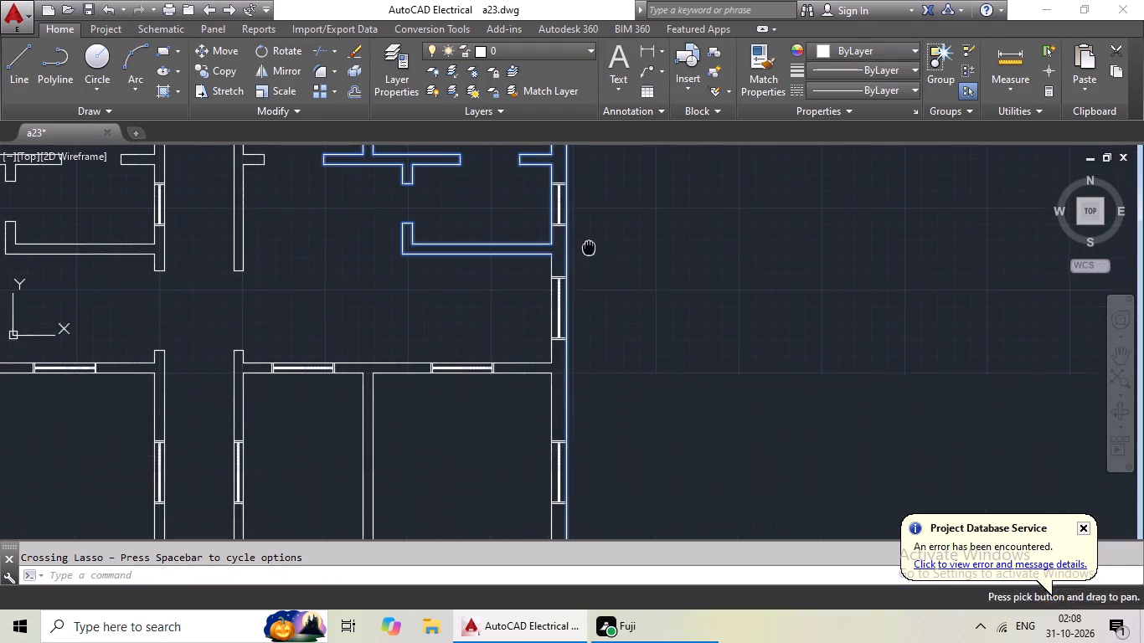
scroll(570, 360, "up", 4)
left_click_drag(714, 320, 288, 345)
left_click_drag(320, 325, 247, 465)
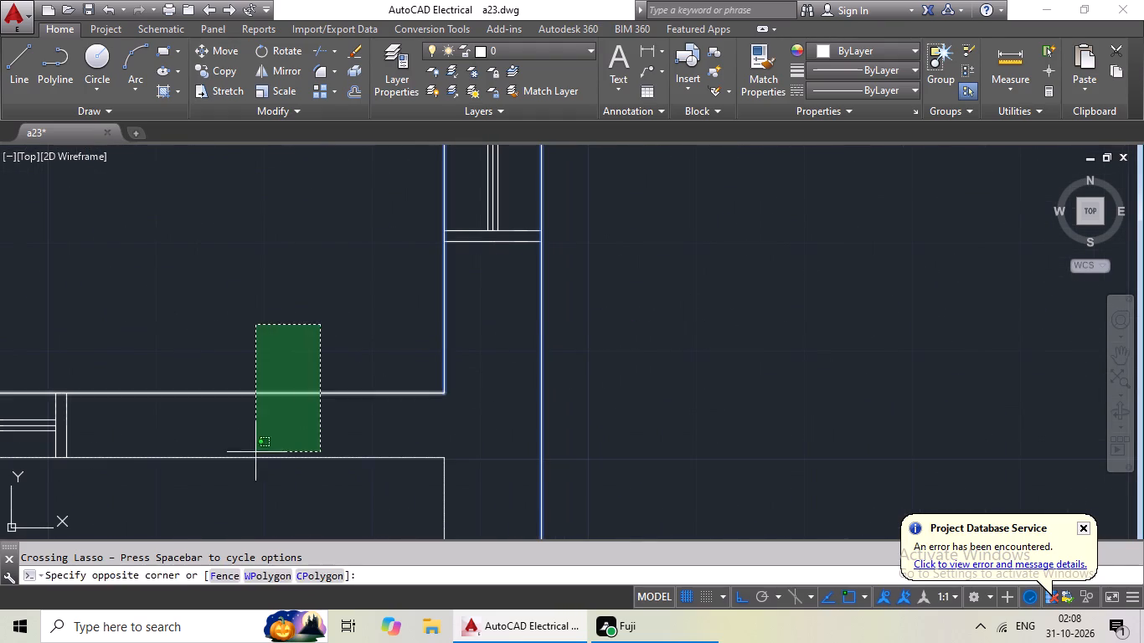
left_click_drag(247, 465, 216, 517)
Add the right unit's bottom-row partition lines, middle door wall piece, passage-side door stub with its inner wall lines, and toilet walls to the selection.
scroll(340, 445, "down", 3)
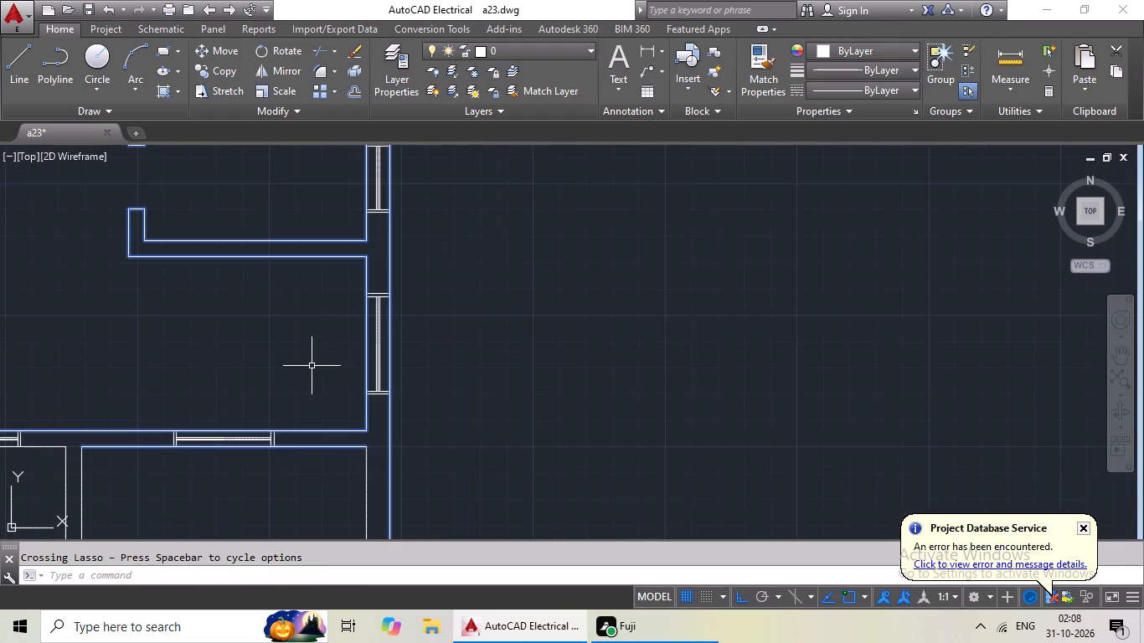
middle_click_drag(312, 366, 559, 338)
middle_click_drag(296, 417, 375, 203)
left_click_drag(459, 258, 348, 364)
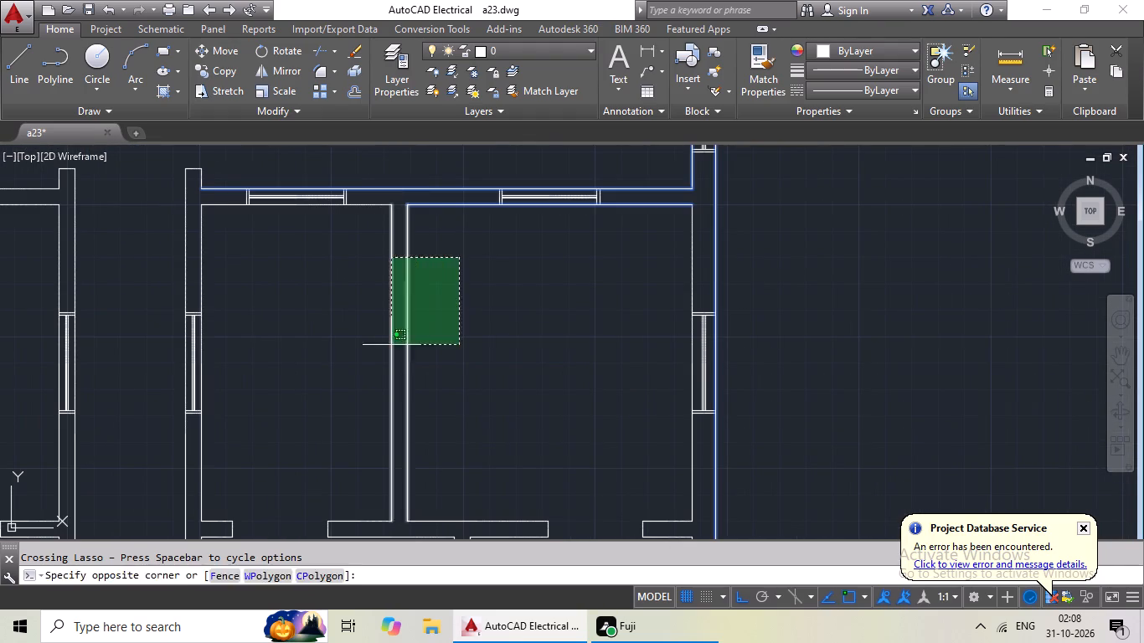
left_click_drag(348, 364, 226, 418)
scroll(451, 388, "down", 1)
middle_click_drag(470, 405, 379, 219)
left_click_drag(443, 234, 429, 315)
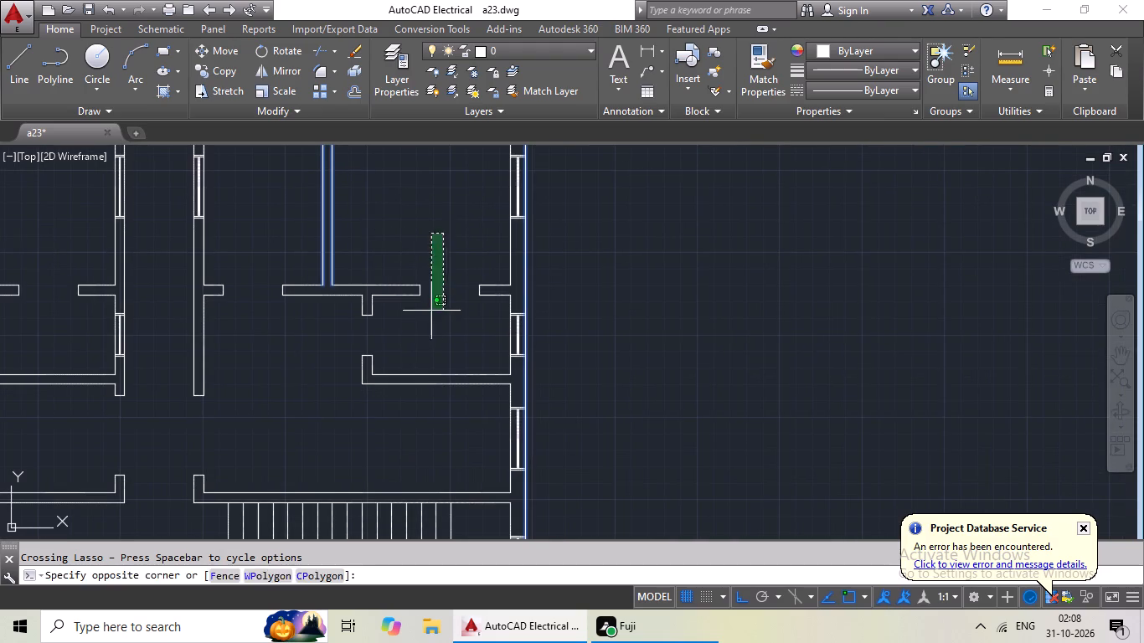
left_click_drag(429, 315, 195, 253)
left_click_drag(440, 250, 351, 416)
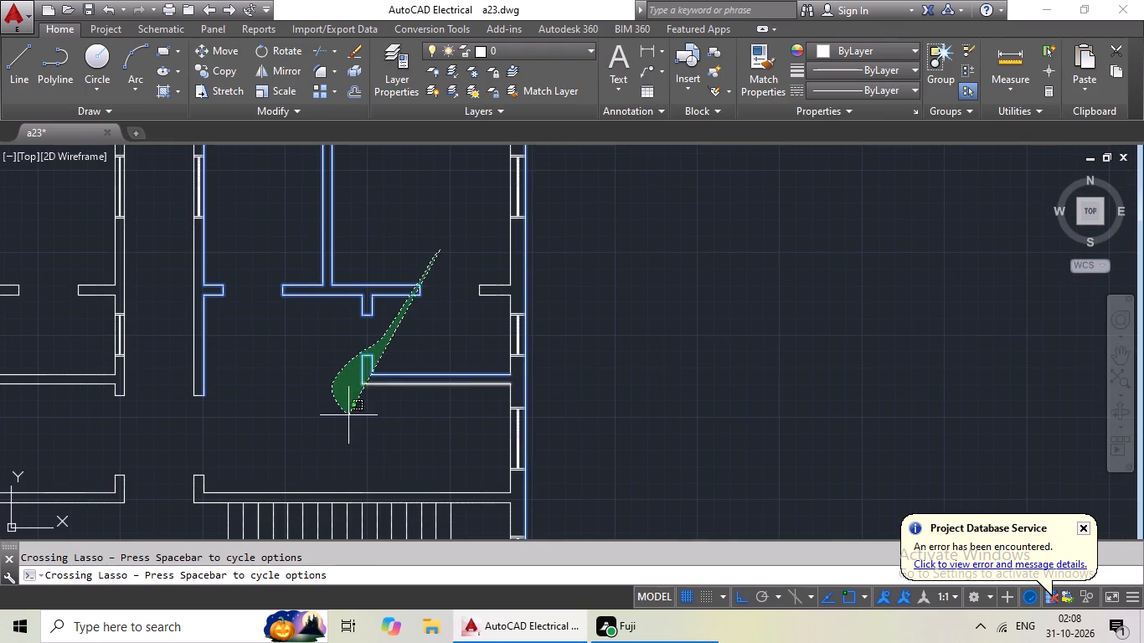
left_click_drag(351, 416, 497, 383)
Add the right unit's bottom-row outer door stub and the bedroom's and toilet's outer-side inner wall lines to the selection.
scroll(506, 281, "up", 2)
left_click_drag(492, 256, 410, 331)
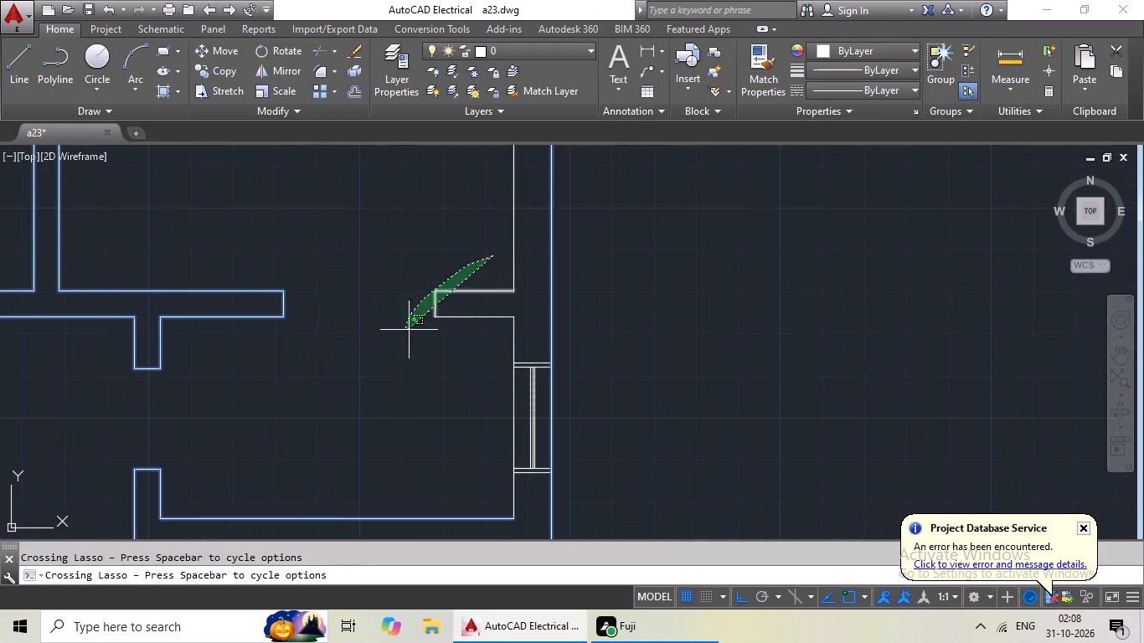
left_click_drag(410, 331, 467, 332)
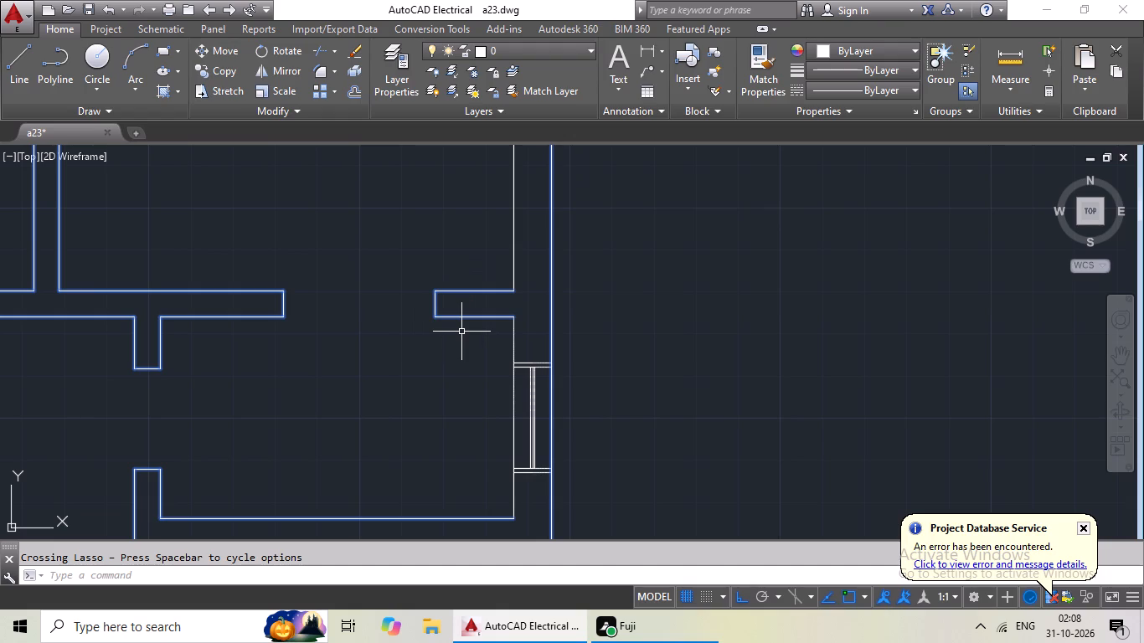
left_click_drag(615, 231, 420, 249)
scroll(616, 269, "down", 1)
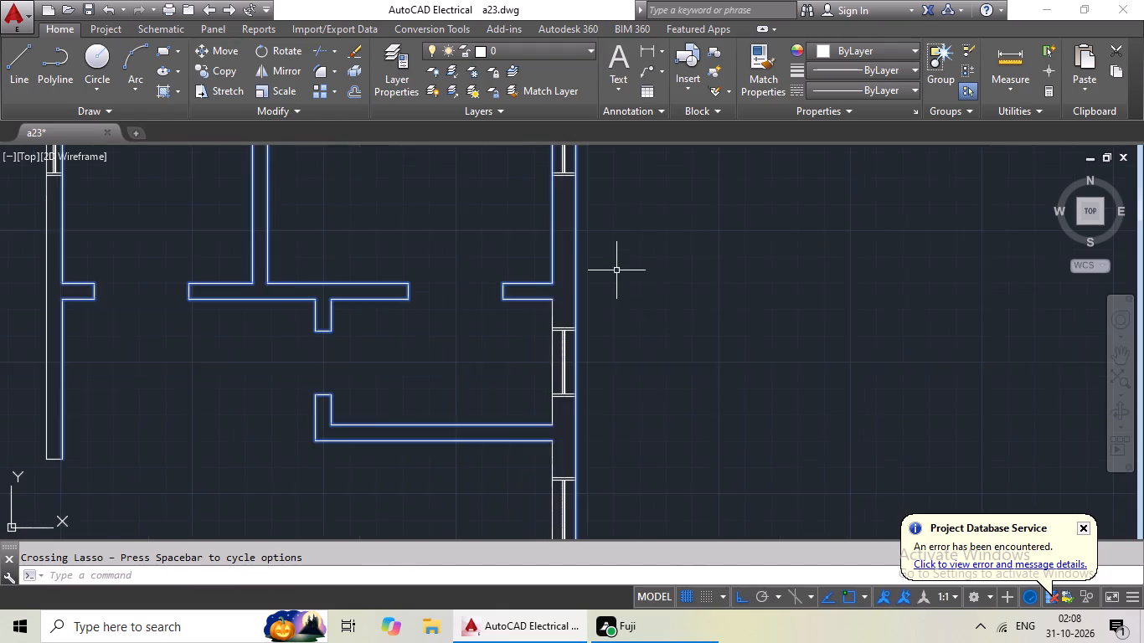
scroll(623, 409, "up", 2)
left_click_drag(610, 409, 370, 450)
scroll(410, 430, "down", 2)
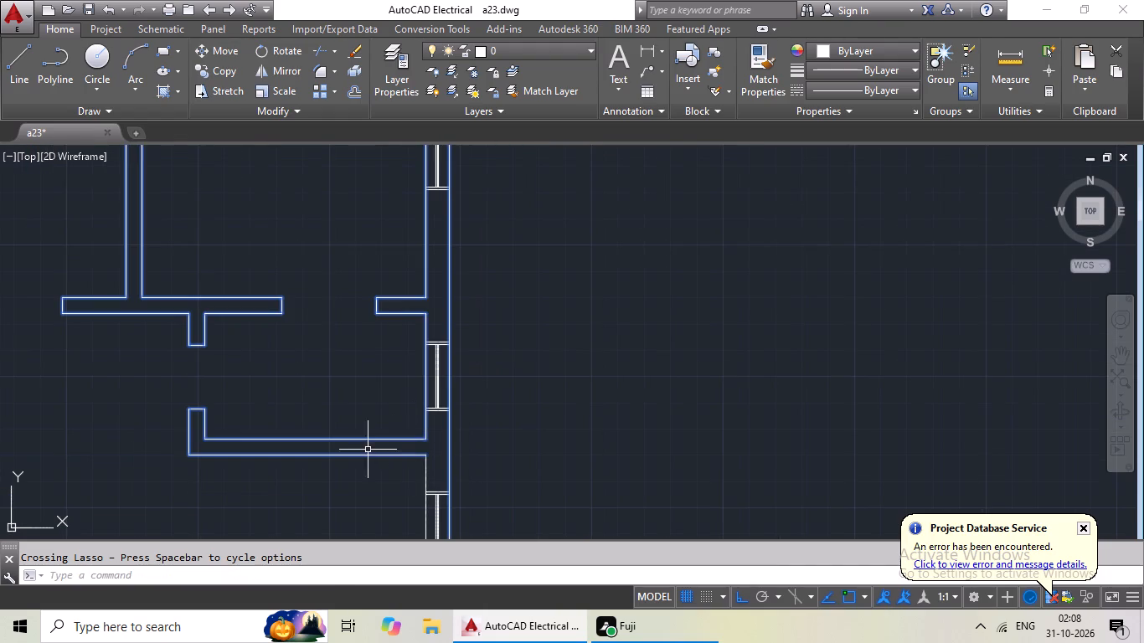
scroll(324, 388, "down", 3)
Add the bottom-row wall lines facing the passage in both units and the left toilet's lower wall line to the selection.
scroll(250, 418, "up", 3)
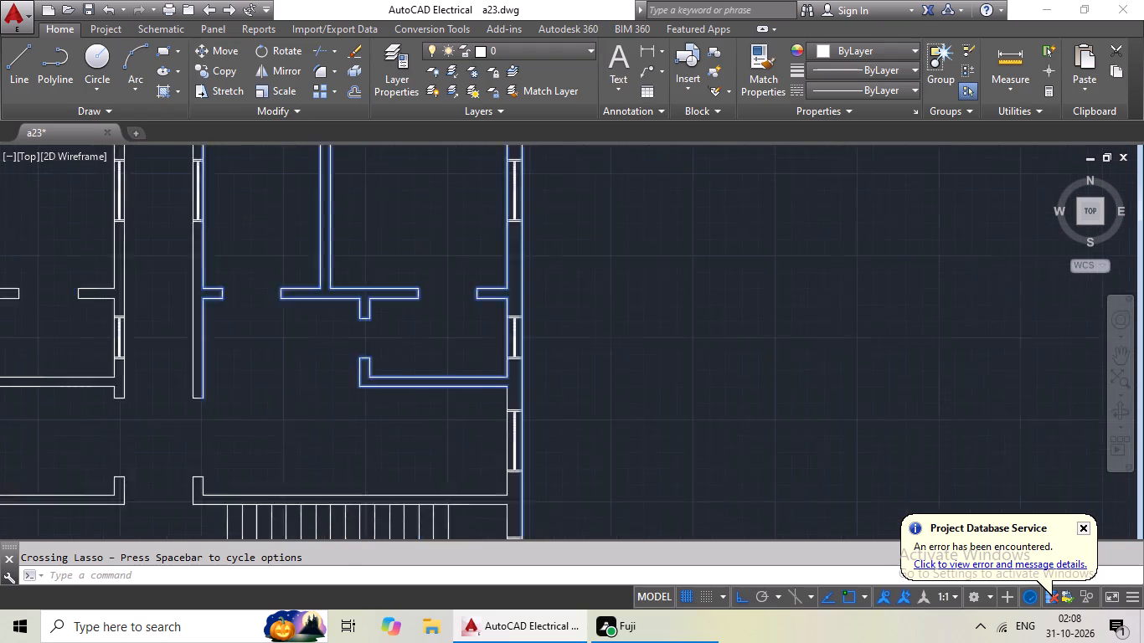
left_click_drag(276, 349, 0, 363)
scroll(267, 351, "down", 1)
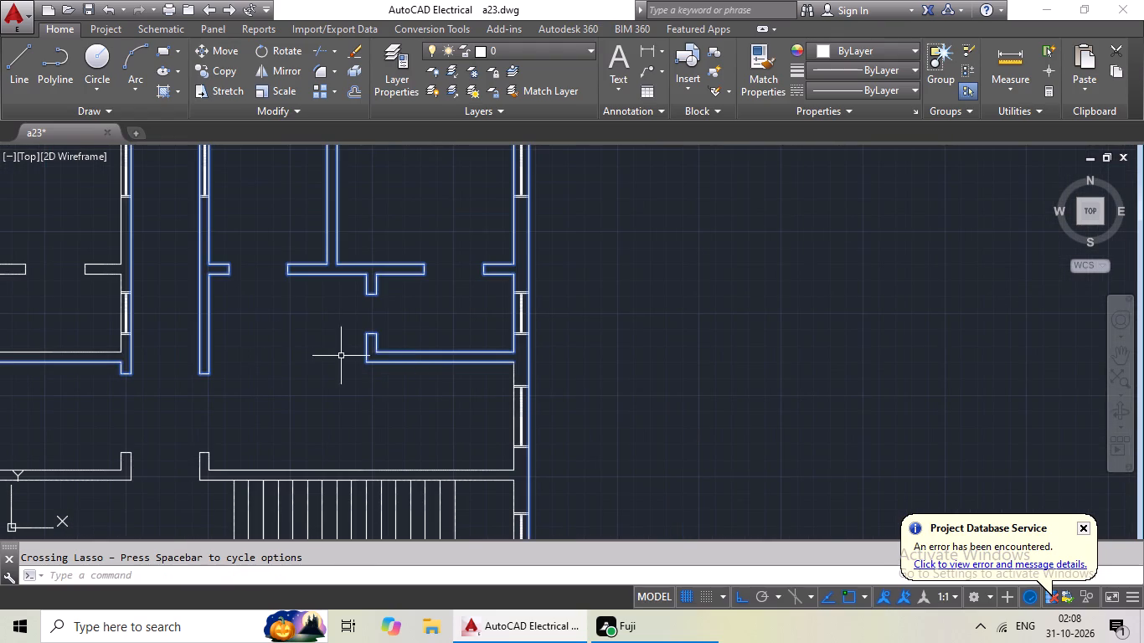
Add the outer-side inner wall lines of the right unit's bottom-row hall and the staircase area to the selection.
middle_click_drag(559, 342, 545, 186)
scroll(482, 264, "up", 3)
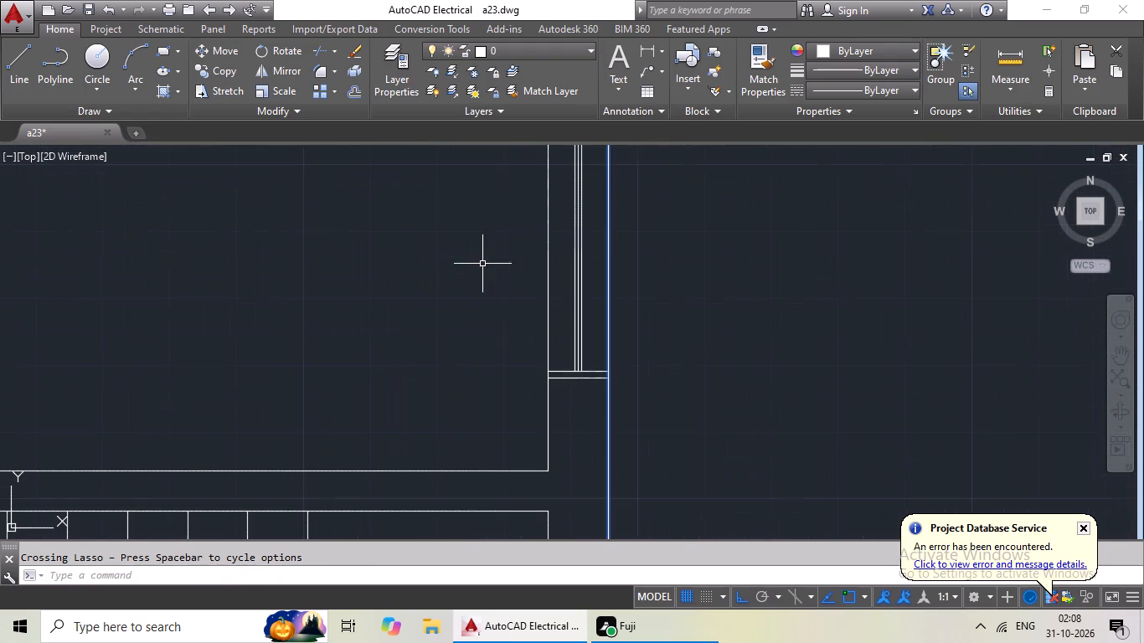
left_click_drag(714, 422, 335, 443)
scroll(440, 421, "down", 2)
middle_click_drag(523, 457, 515, 435)
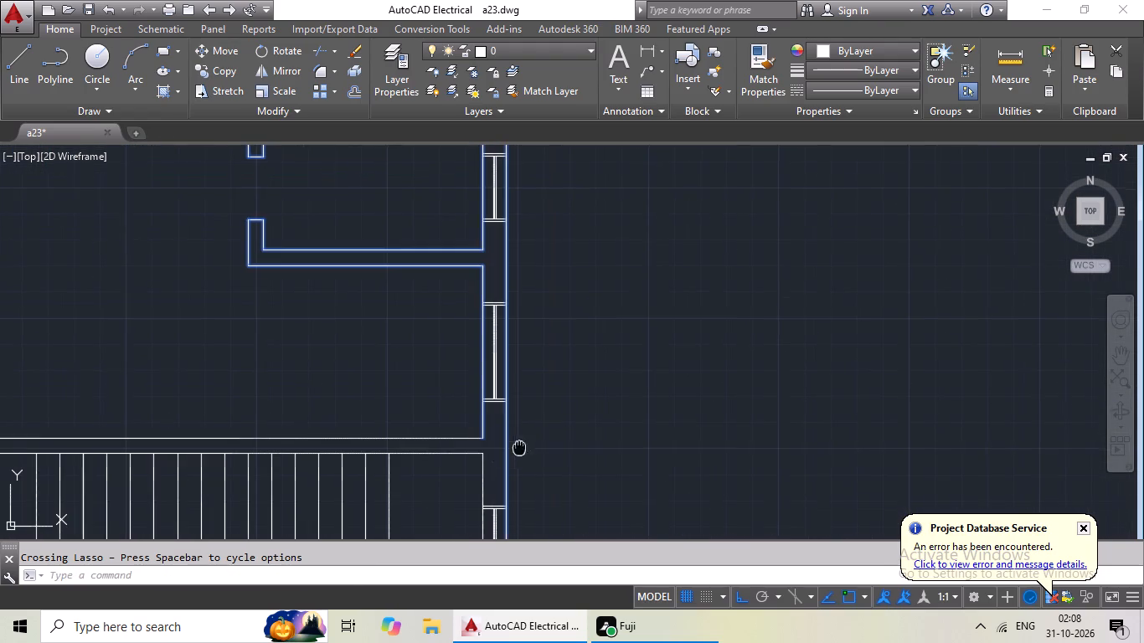
middle_click_drag(515, 435, 466, 335)
left_click_drag(562, 311, 359, 358)
Add the staircase lines, the wall between the hall and staircase, and the building's bottom wall lines to the selection.
scroll(410, 343, "down", 1)
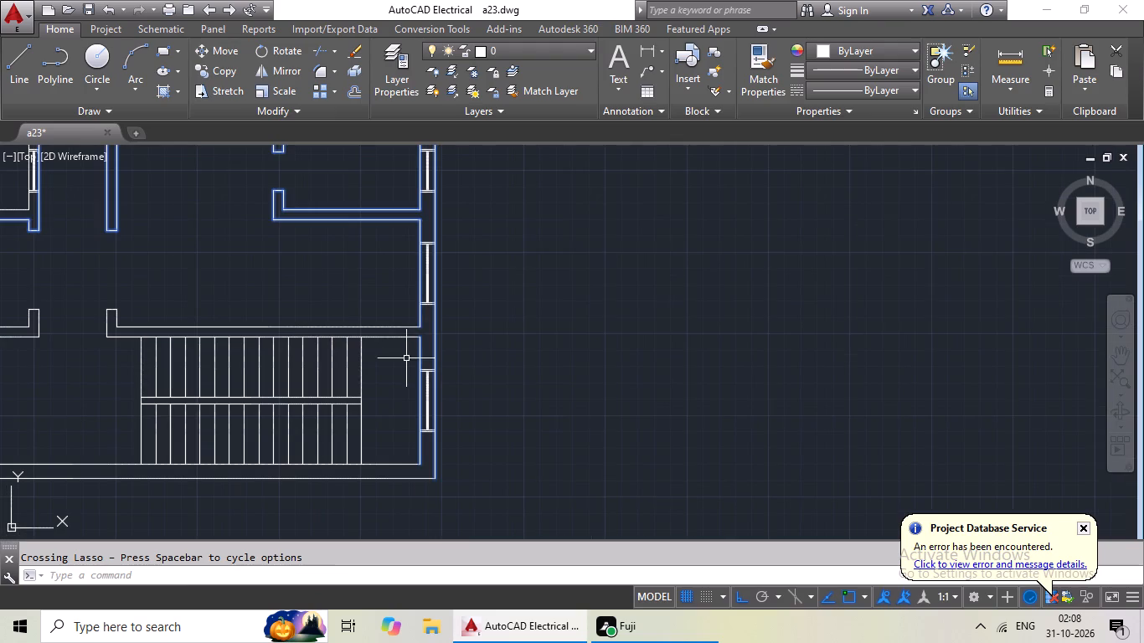
left_click_drag(358, 269, 267, 465)
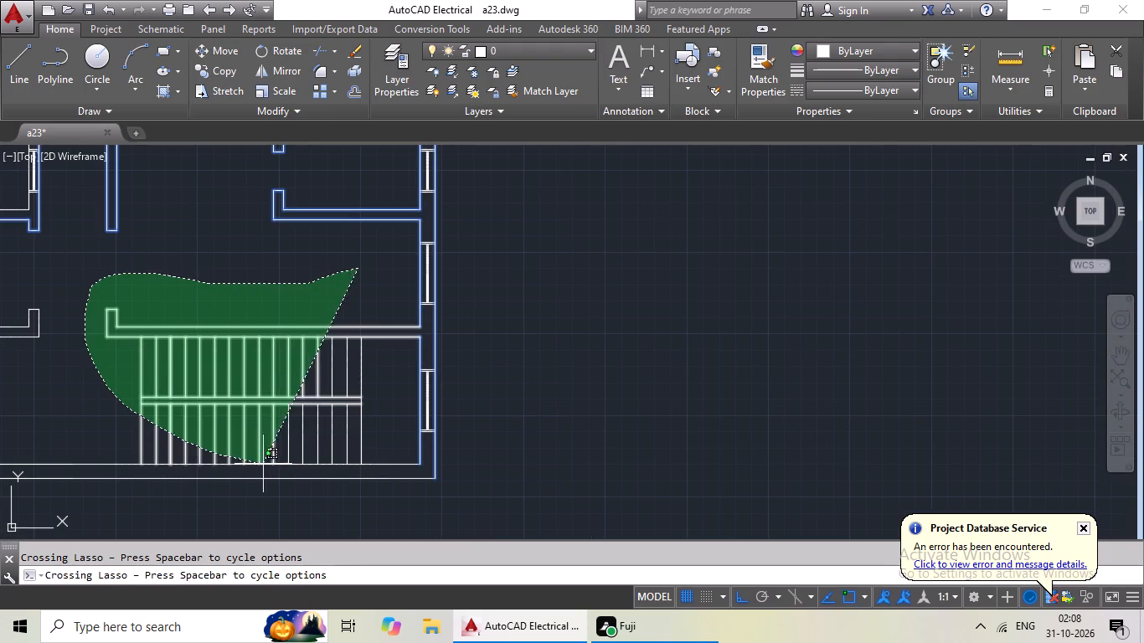
left_click_drag(267, 465, 301, 473)
scroll(394, 385, "up", 3)
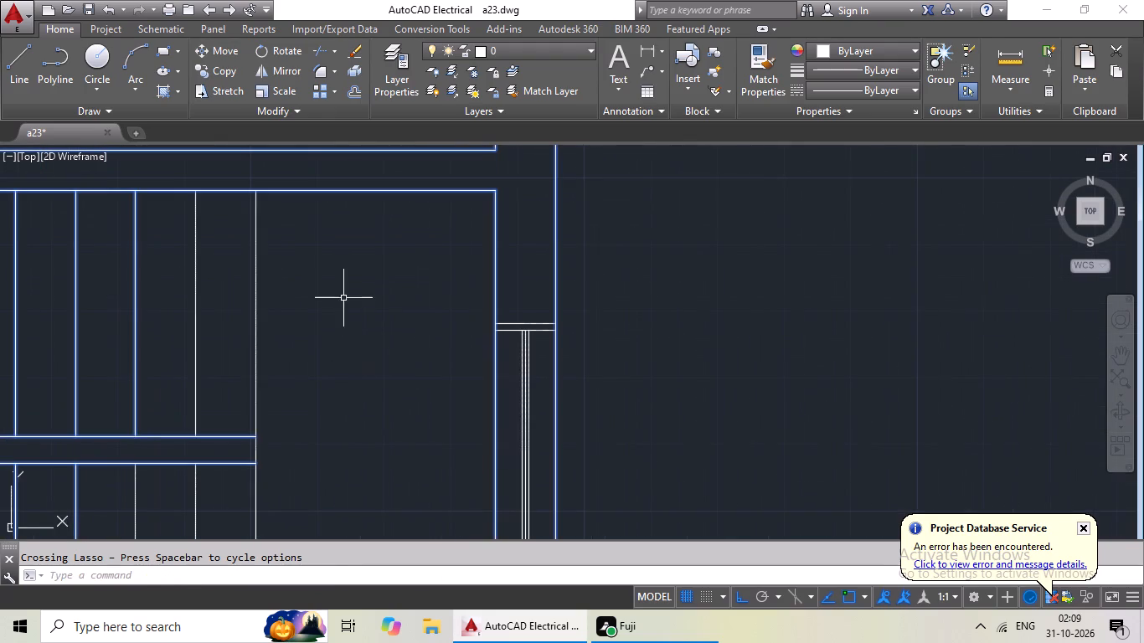
left_click_drag(342, 298, 26, 394)
scroll(166, 363, "down", 2)
left_click_drag(248, 419, 134, 469)
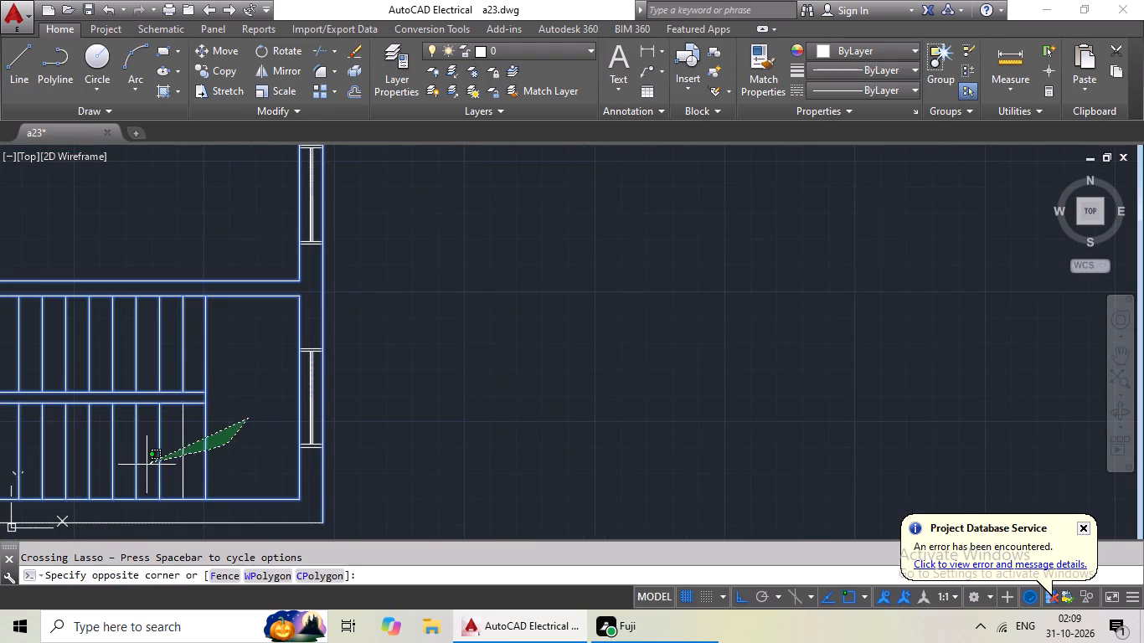
left_click_drag(134, 469, 112, 474)
scroll(147, 459, "down", 1)
middle_click_drag(147, 458, 362, 311)
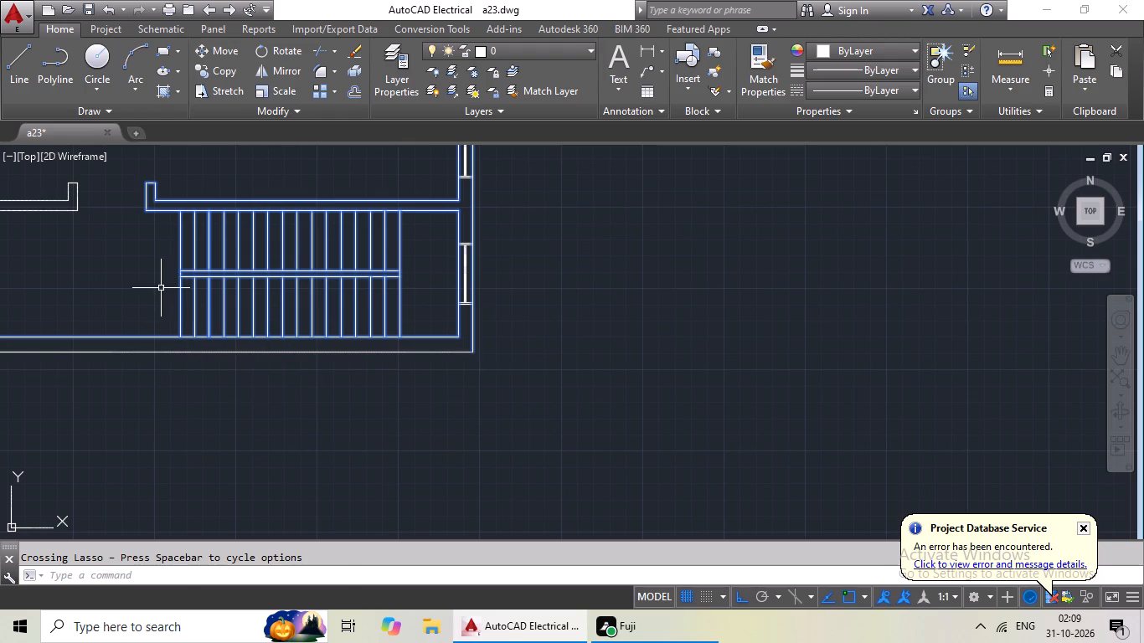
left_click_drag(157, 289, 82, 426)
Add the left unit's bottom-row hall lower wall with its passage-side stub, and the outer-side inner wall lines above and below it, to the selection.
scroll(190, 407, "down", 3)
middle_click_drag(189, 408, 416, 414)
scroll(396, 352, "up", 1)
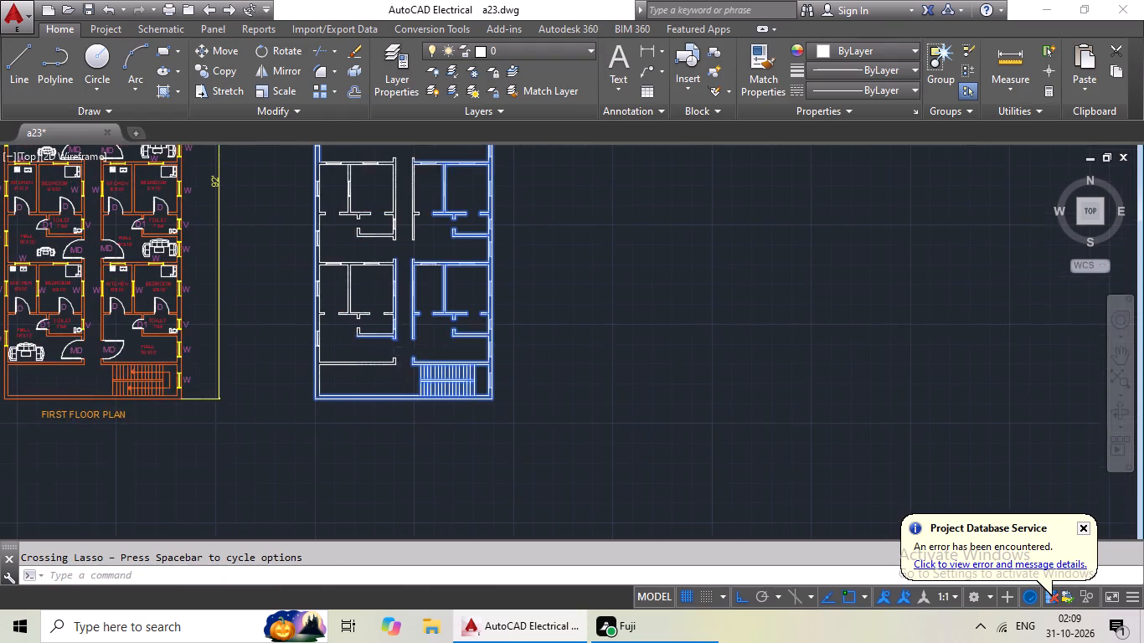
scroll(396, 352, "up", 3)
left_click_drag(423, 354, 90, 426)
scroll(174, 406, "down", 1)
middle_click_drag(183, 405, 359, 449)
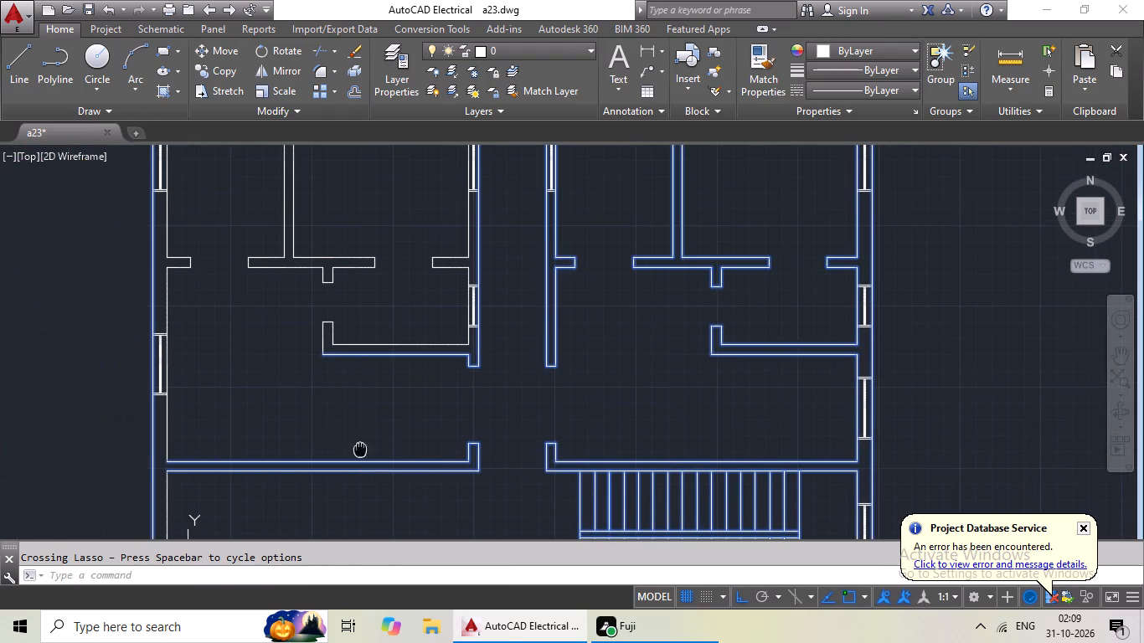
left_click_drag(296, 396, 98, 463)
left_click_drag(251, 480, 106, 496)
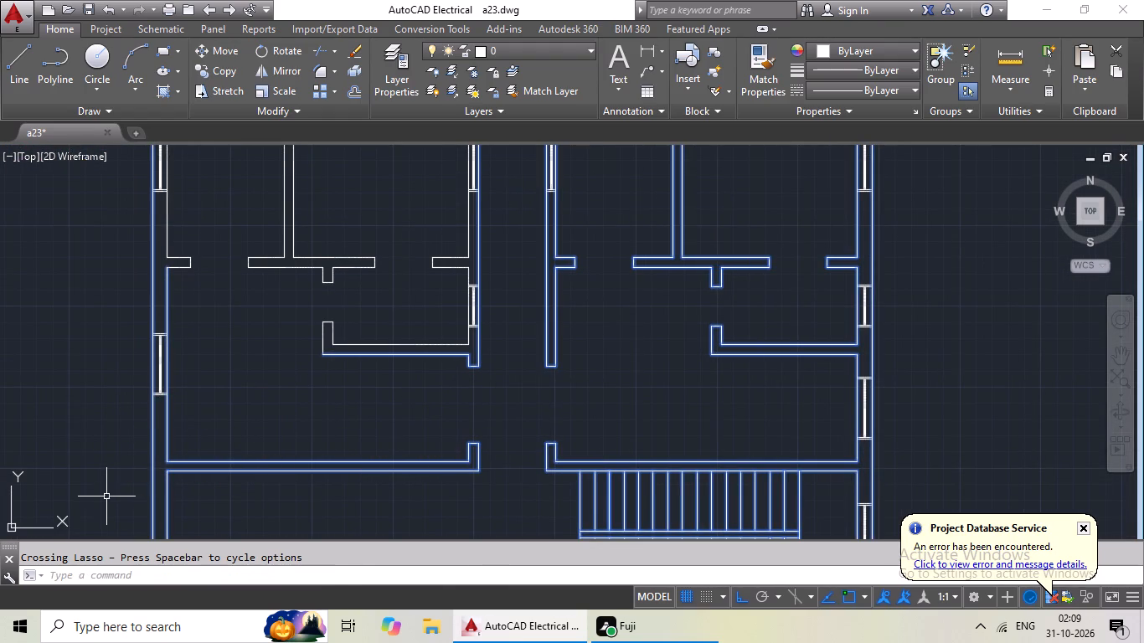
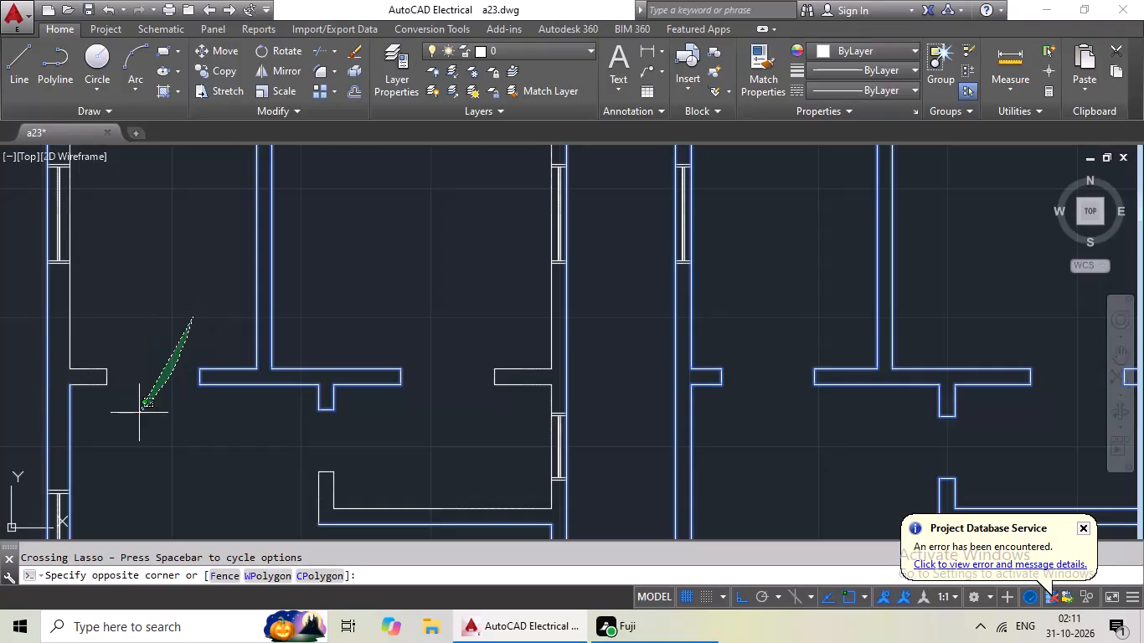
Add the left unit's bottom-row toilet lower inner wall, its passage-side door stub and the wall lines around the toilet window to the selection.
middle_click_drag(452, 440, 430, 313)
left_click_drag(420, 307, 395, 307)
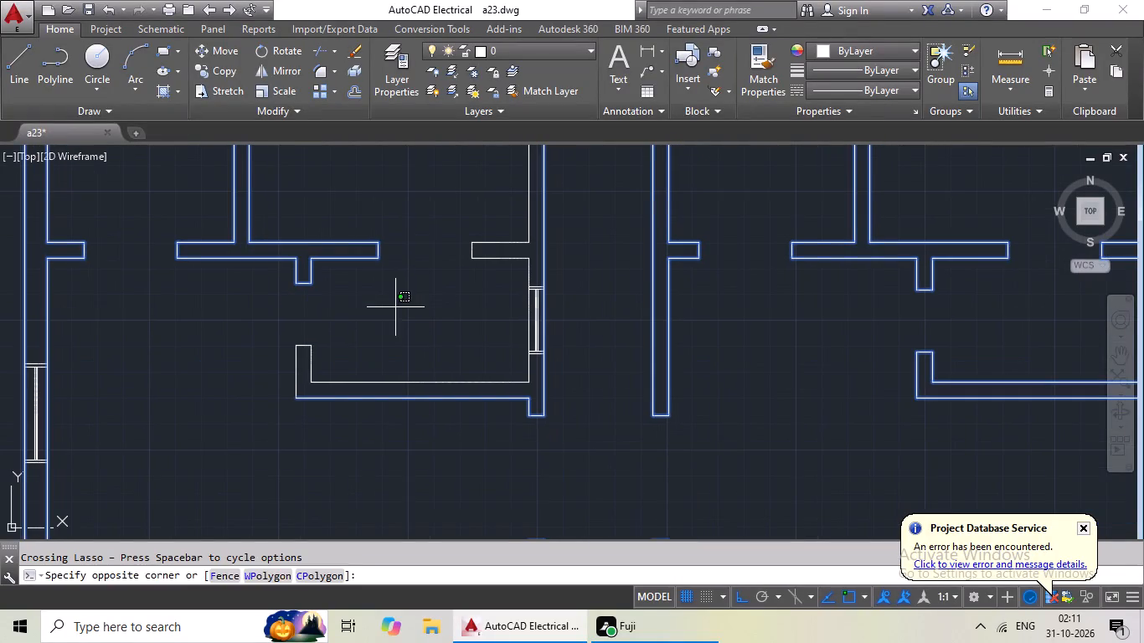
left_click_drag(395, 307, 405, 450)
middle_click_drag(477, 332, 402, 428)
scroll(404, 383, "up", 1)
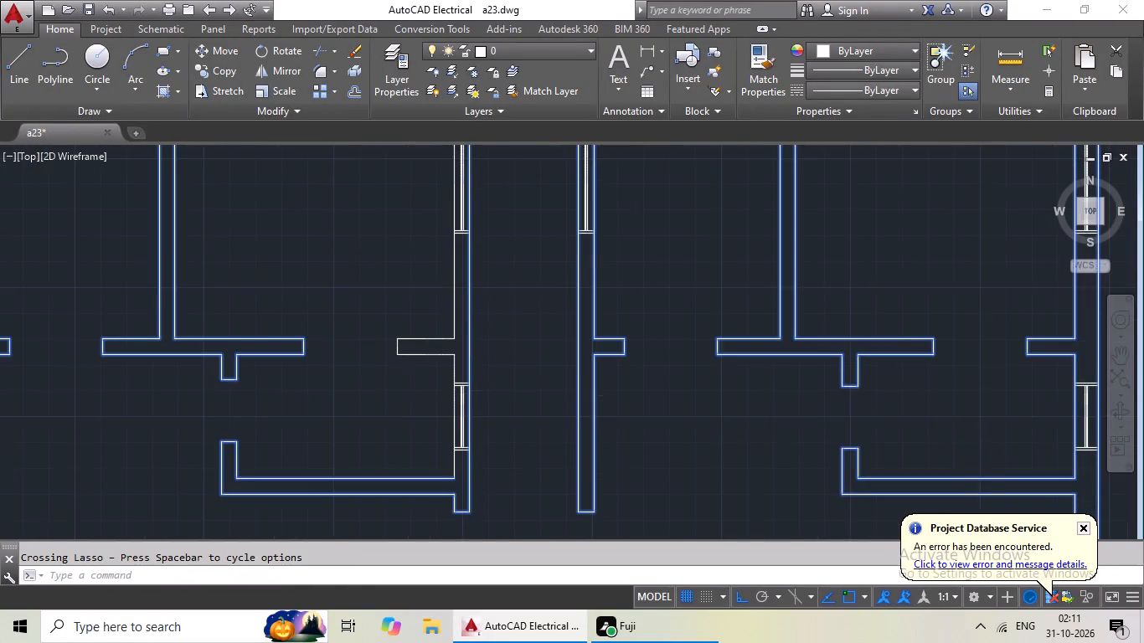
left_click_drag(420, 287, 464, 346)
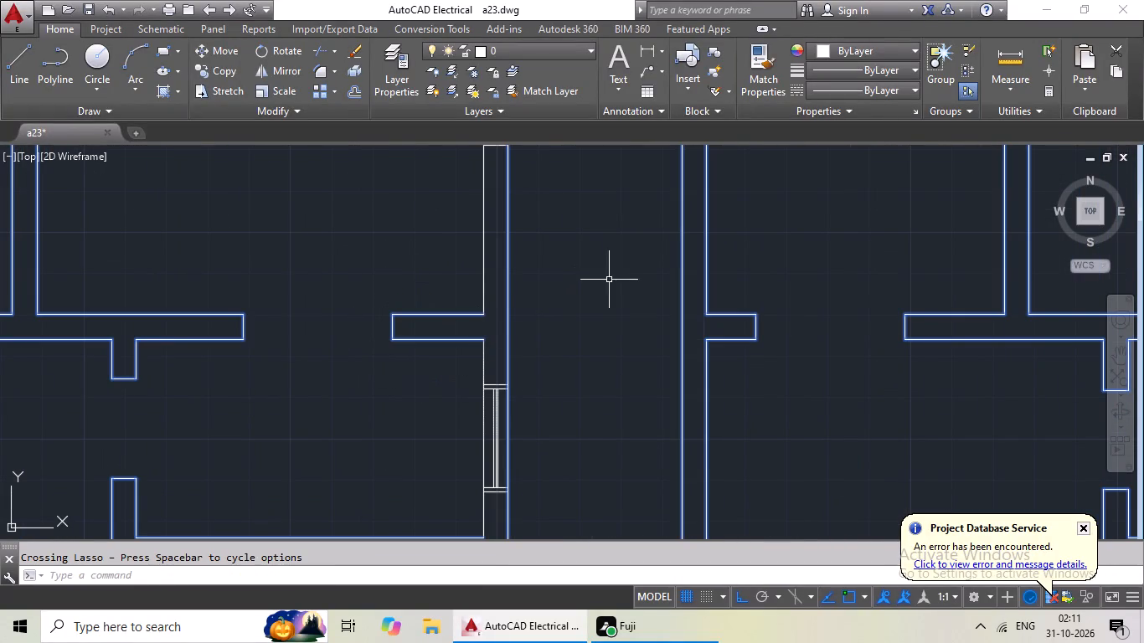
left_click_drag(595, 279, 393, 279)
middle_click_drag(568, 391, 554, 299)
scroll(488, 420, "up", 2)
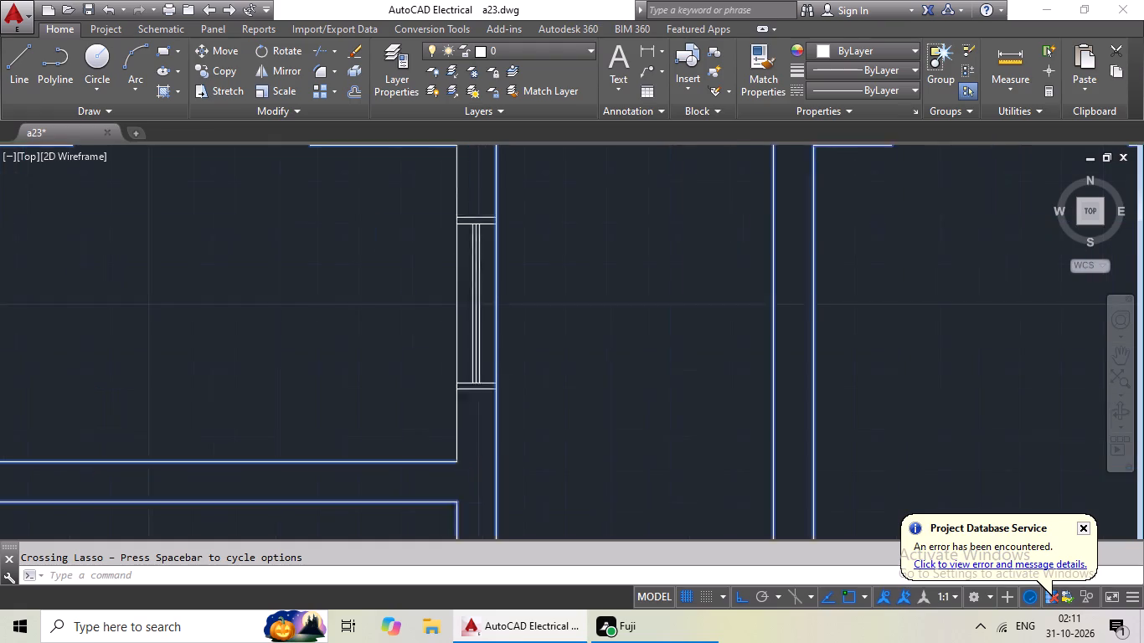
scroll(487, 421, "up", 1)
left_click_drag(559, 420, 346, 469)
left_click(356, 467)
scroll(538, 409, "down", 3)
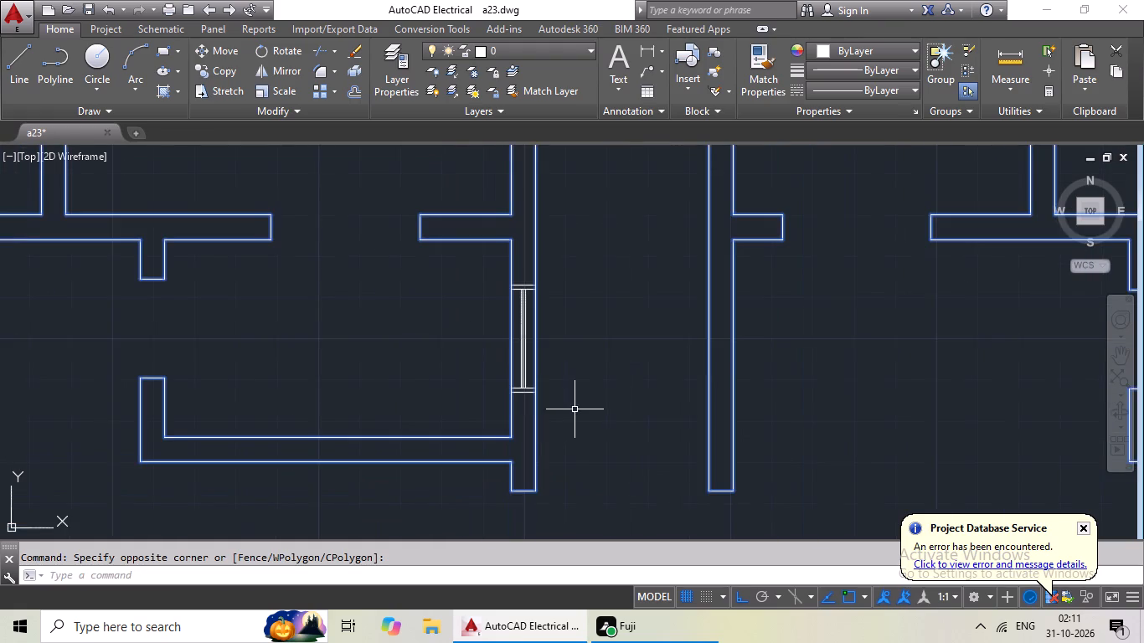
Add the left unit's second-row hall lower wall lines and the wall ends on both sides of the passage to the selection.
middle_click_drag(575, 408, 226, 412)
scroll(476, 378, "down", 2)
middle_click_drag(490, 379, 350, 385)
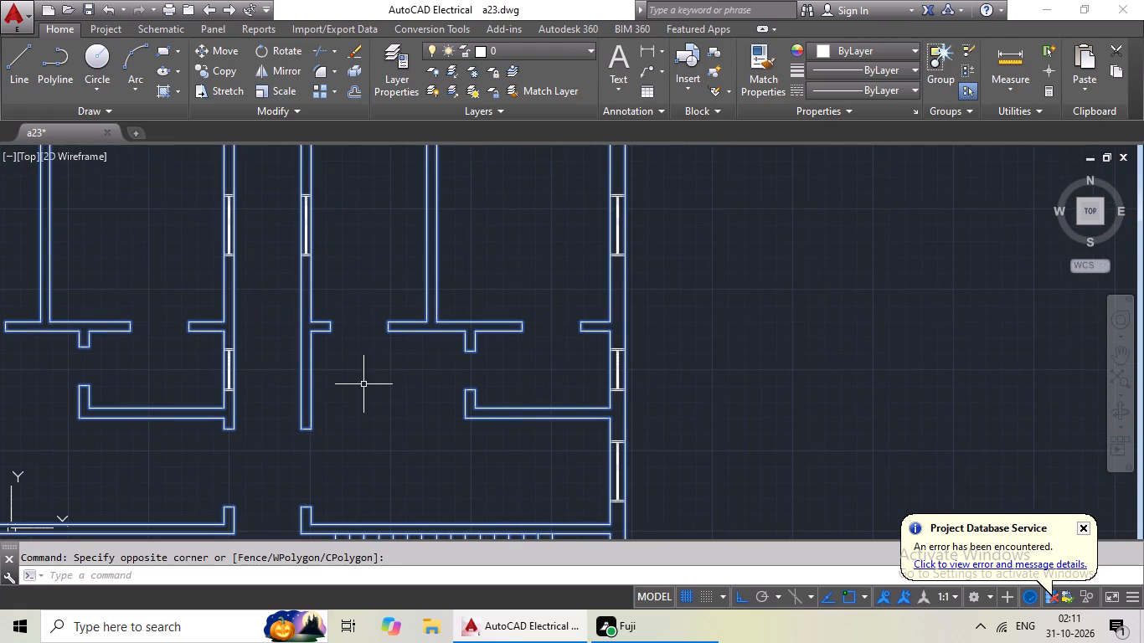
middle_click_drag(399, 373, 429, 277)
scroll(431, 306, "down", 1)
middle_click_drag(422, 333, 446, 262)
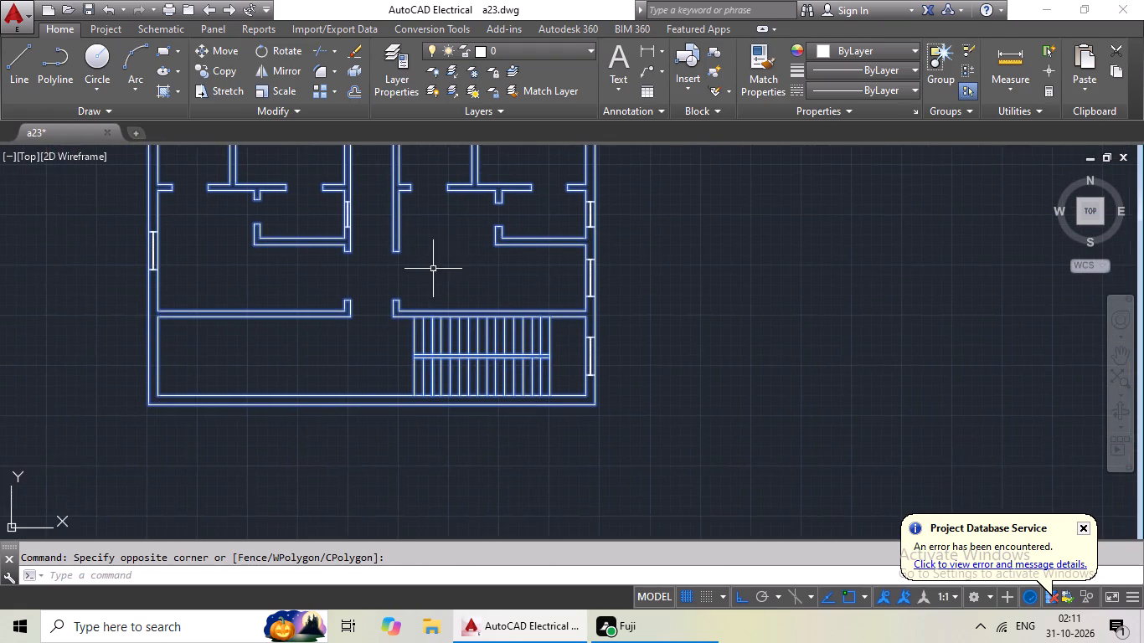
middle_click_drag(432, 278, 370, 461)
middle_click_drag(358, 337, 357, 462)
scroll(239, 345, "up", 3)
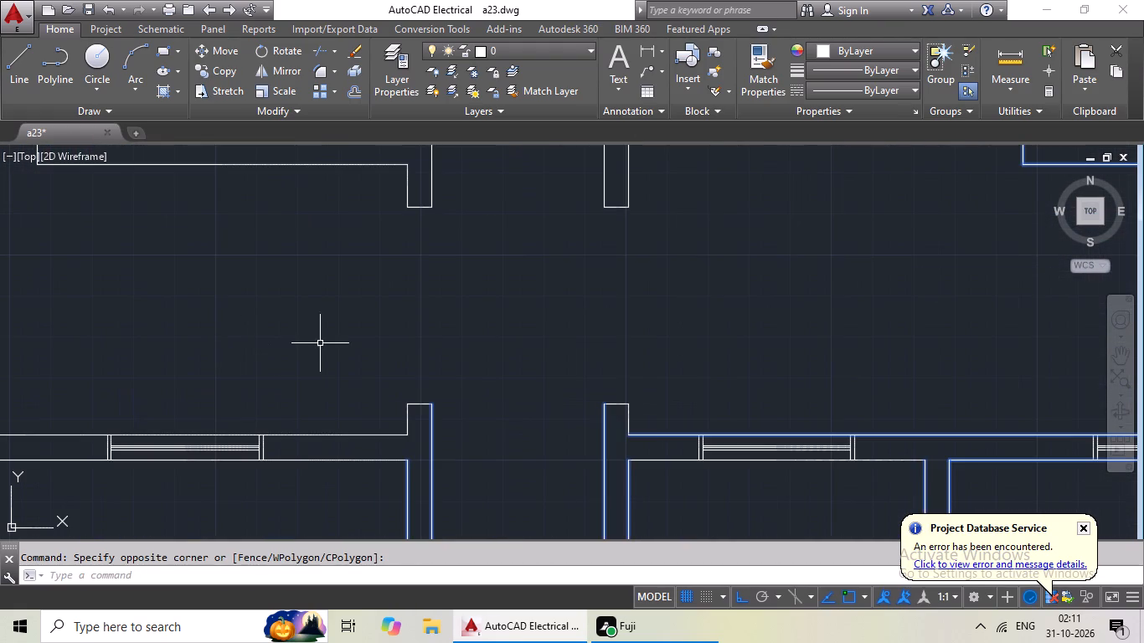
left_click_drag(322, 343, 306, 521)
left_click_drag(472, 355, 405, 477)
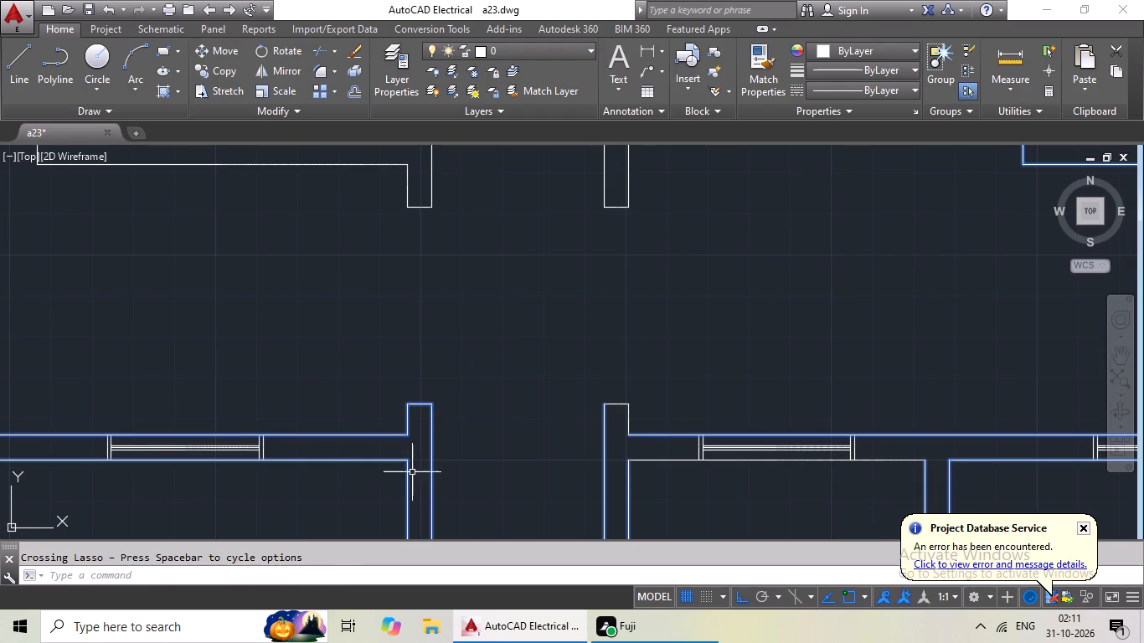
left_click_drag(659, 381, 571, 481)
Add the upper inner wall line of the right unit's passage-side bottom-row bedroom to the selection.
scroll(663, 408, "down", 1)
middle_click_drag(666, 398, 435, 382)
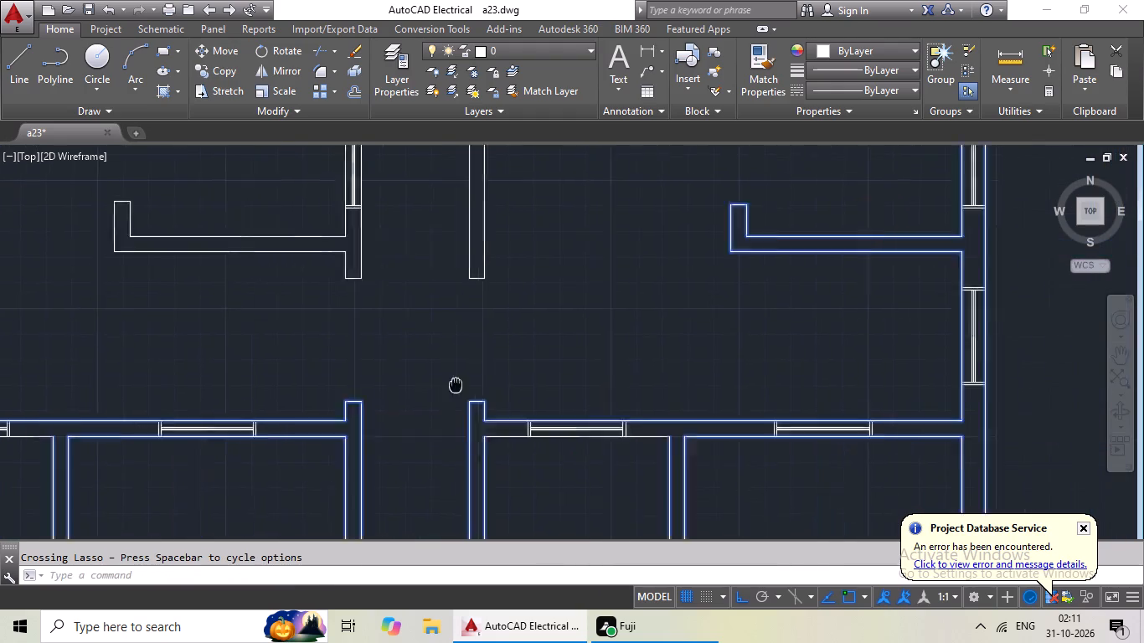
middle_click_drag(435, 382, 415, 373)
scroll(541, 454, "up", 4)
scroll(552, 399, "down", 2)
middle_click_drag(555, 414, 543, 492)
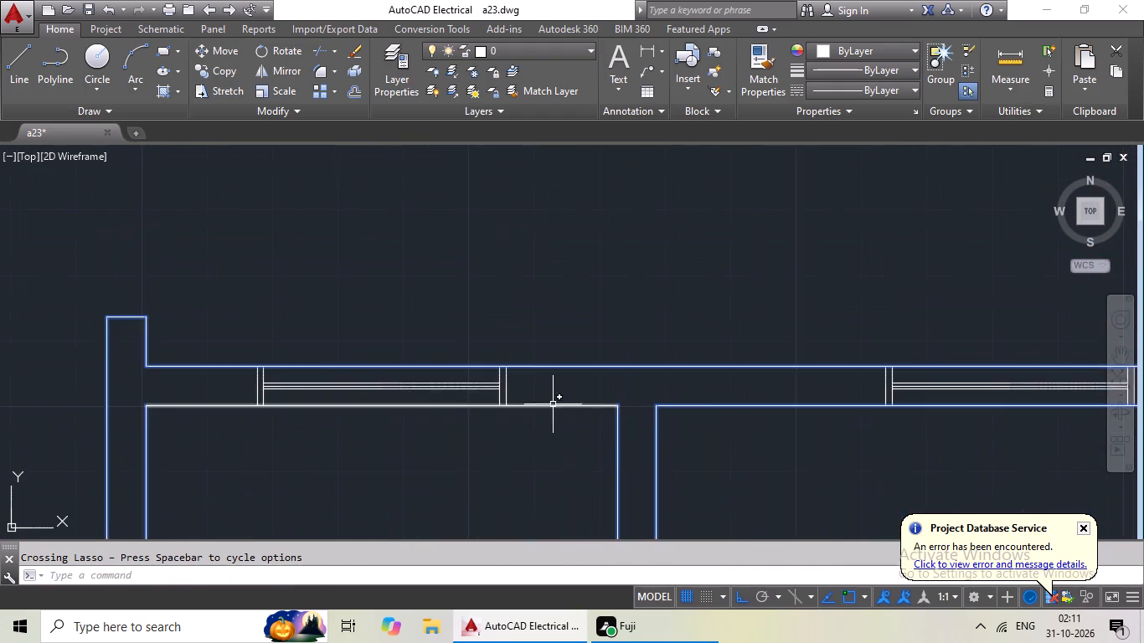
scroll(553, 404, "up", 3)
left_click_drag(580, 377, 508, 499)
scroll(549, 467, "down", 3)
middle_click_drag(551, 472, 549, 395)
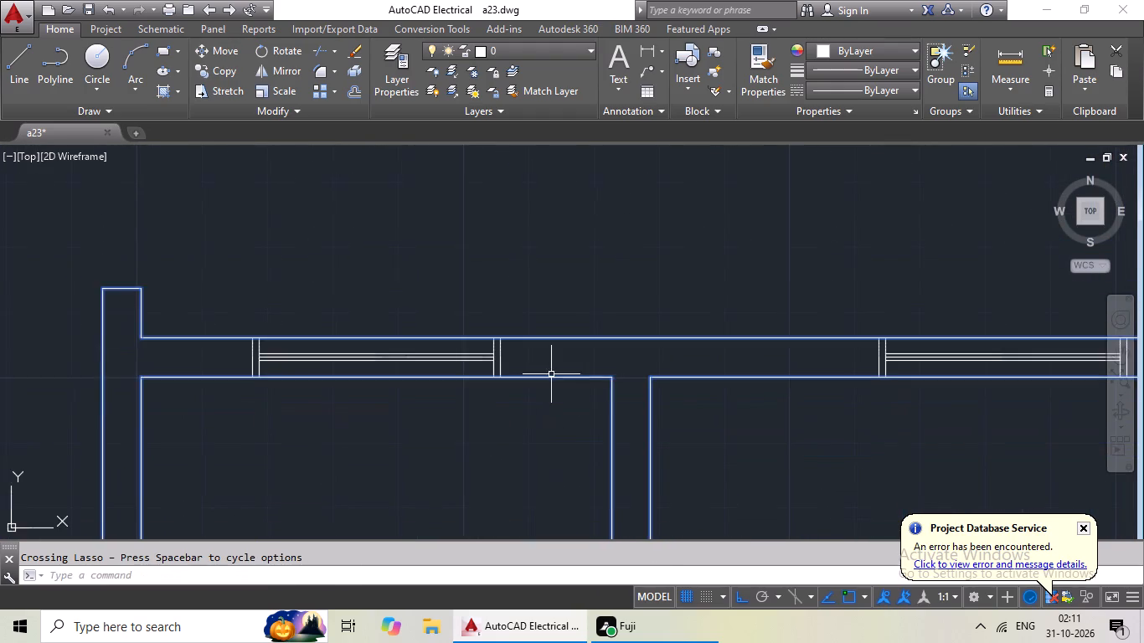
Add the second-row passage wall lines and the left unit's toilet lower wall with its door stub to the selection.
scroll(592, 395, "down", 2)
middle_click_drag(647, 414, 525, 444)
middle_click_drag(502, 331, 505, 472)
left_click_drag(387, 328, 385, 334)
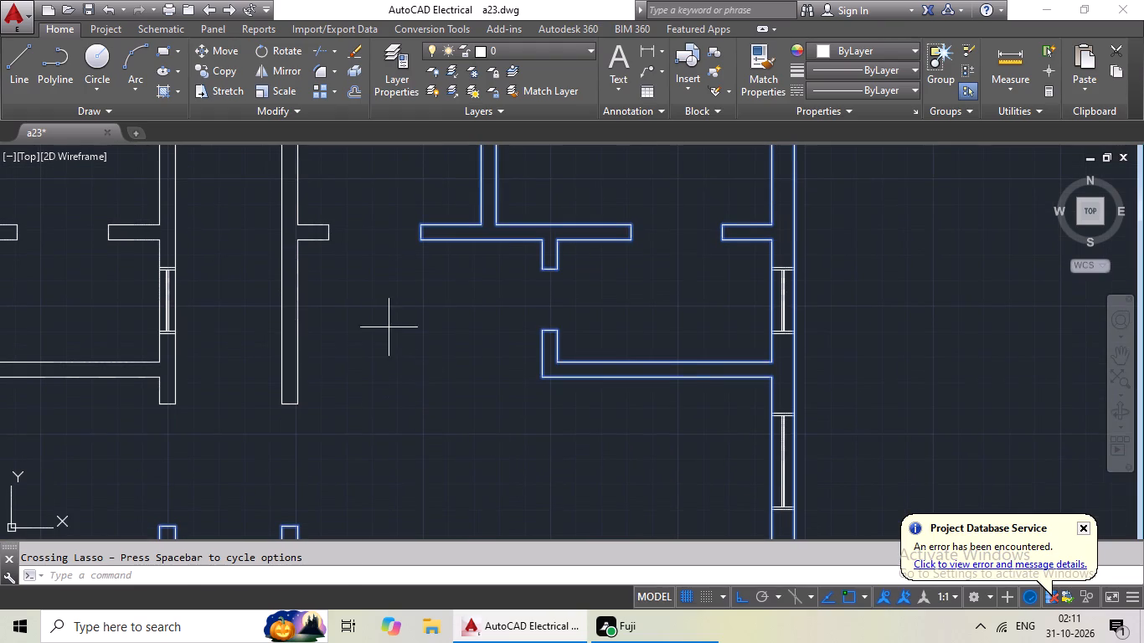
left_click_drag(385, 334, 214, 365)
left_click_drag(240, 366, 56, 334)
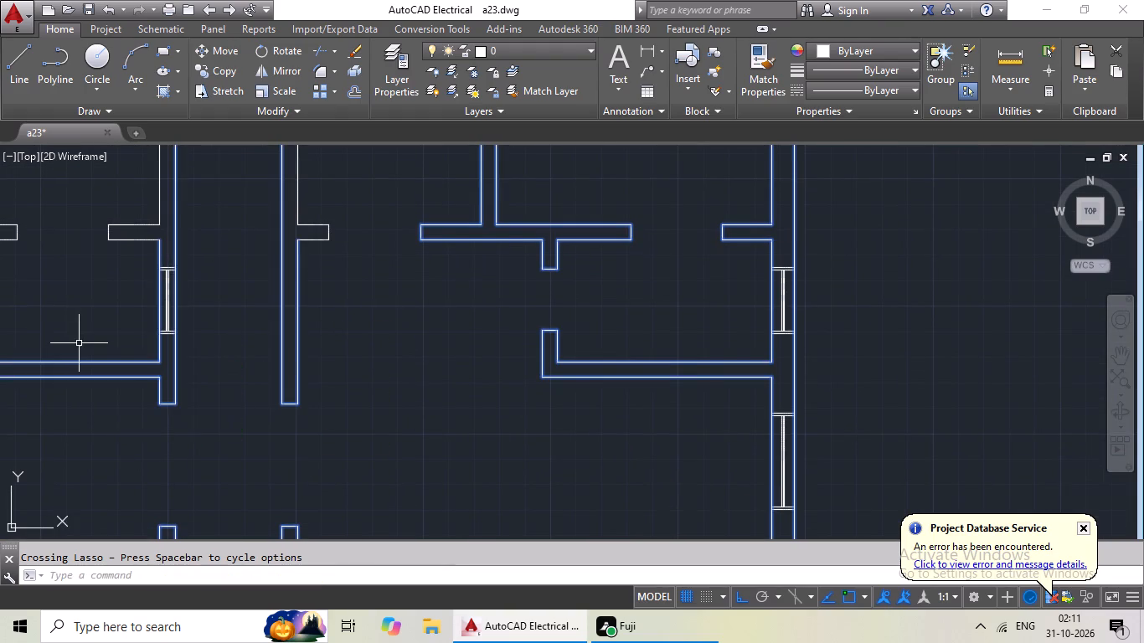
middle_click_drag(79, 343, 368, 381)
left_click_drag(317, 338, 338, 452)
Add the left unit's second-row bedroom partition, the T-shaped cross wall, and the outer-side inner wall lines with their stub to the selection.
middle_click_drag(341, 374, 369, 523)
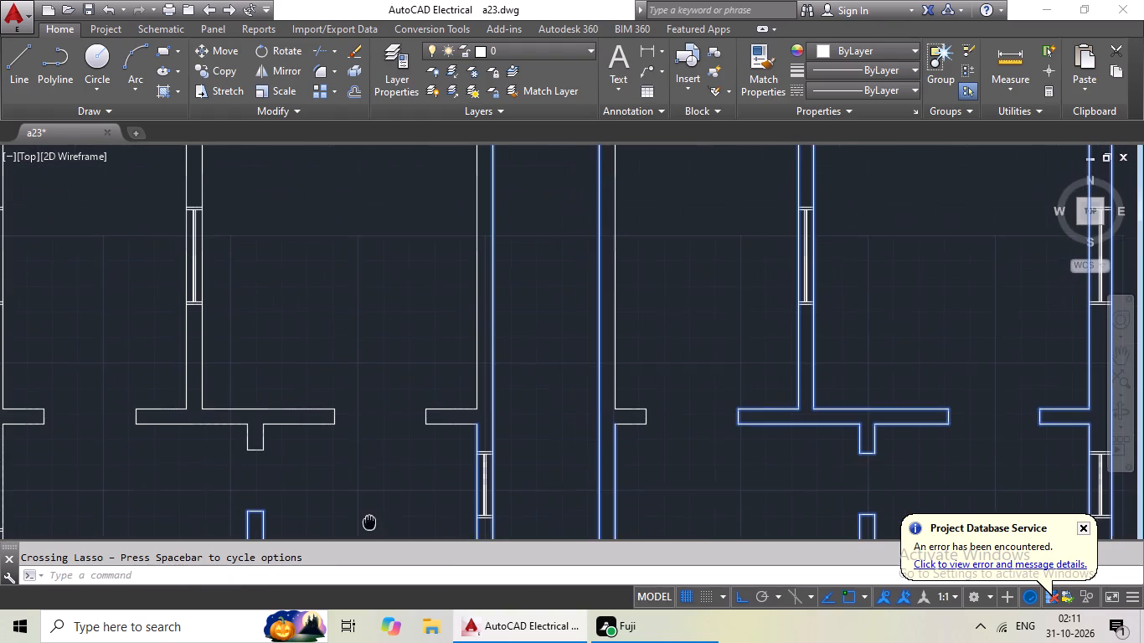
middle_click_drag(369, 523, 369, 522)
left_click_drag(365, 367, 103, 378)
middle_click_drag(167, 432, 363, 440)
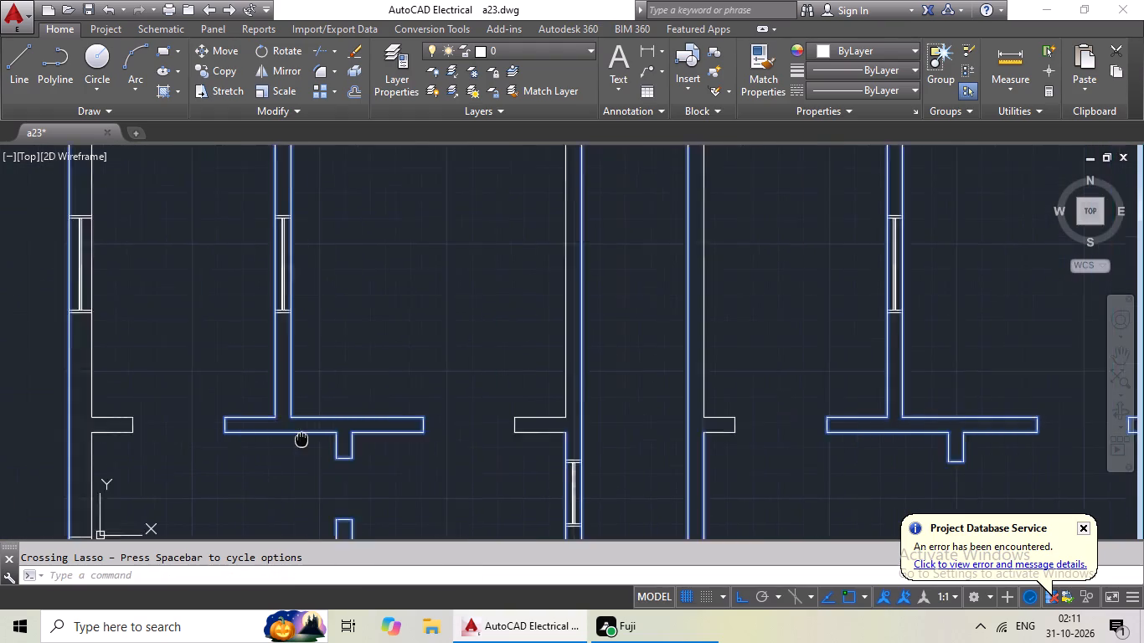
middle_click_drag(363, 440, 503, 416)
left_click_drag(414, 358, 232, 430)
Add the left unit's second-row passage-side bedroom wall line, the passage wall end and the wall lines above both bedrooms to the selection.
middle_click_drag(415, 389, 250, 456)
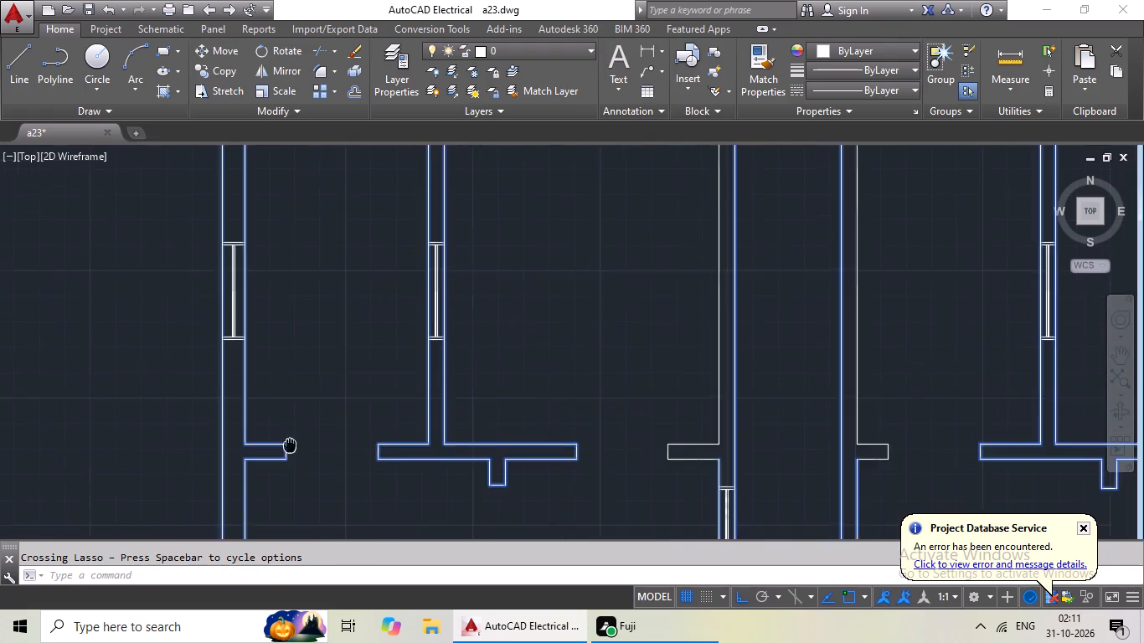
middle_click_drag(461, 378, 266, 468)
left_click_drag(490, 356, 384, 427)
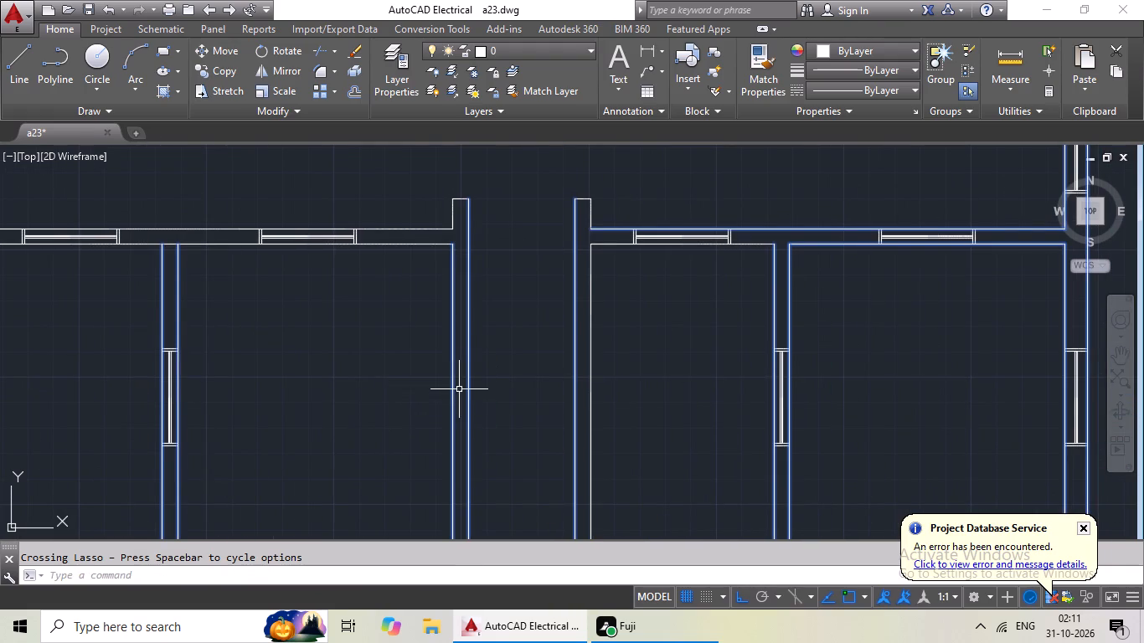
middle_click_drag(461, 428, 434, 506)
scroll(442, 306, "up", 2)
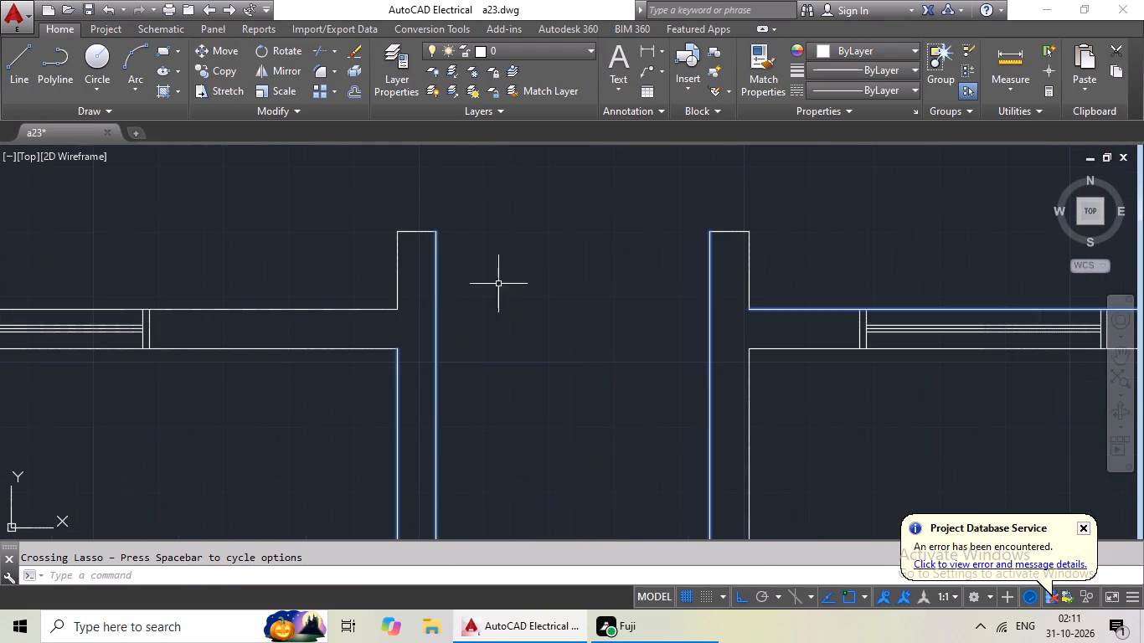
left_click_drag(507, 209, 429, 401)
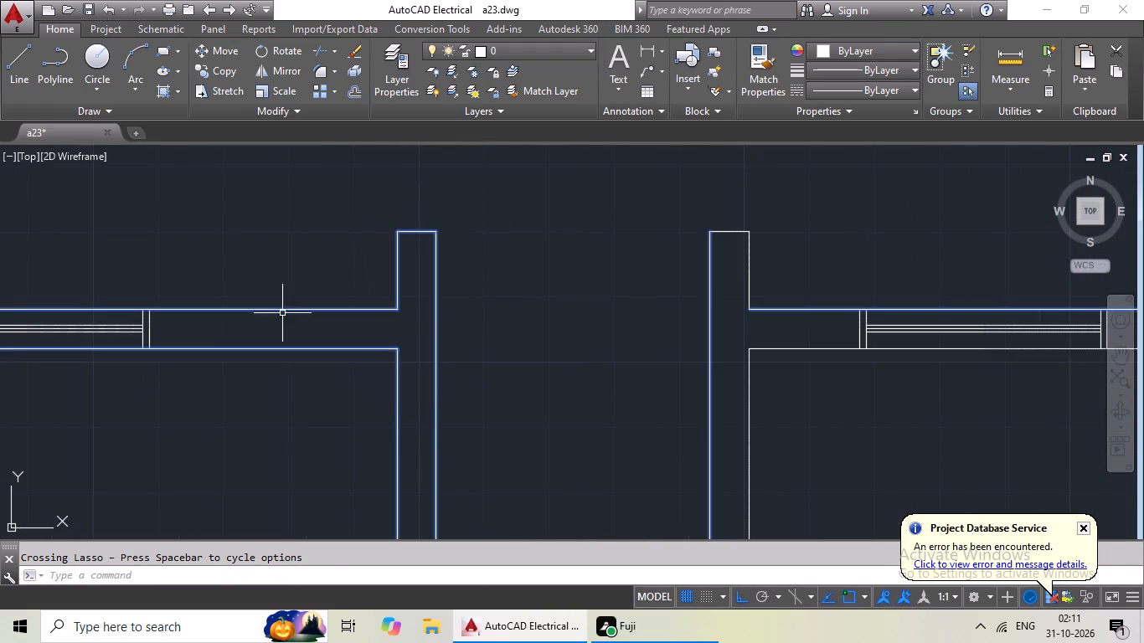
scroll(289, 339, "down", 2)
middle_click_drag(250, 381, 500, 368)
left_click_drag(307, 281, 285, 300)
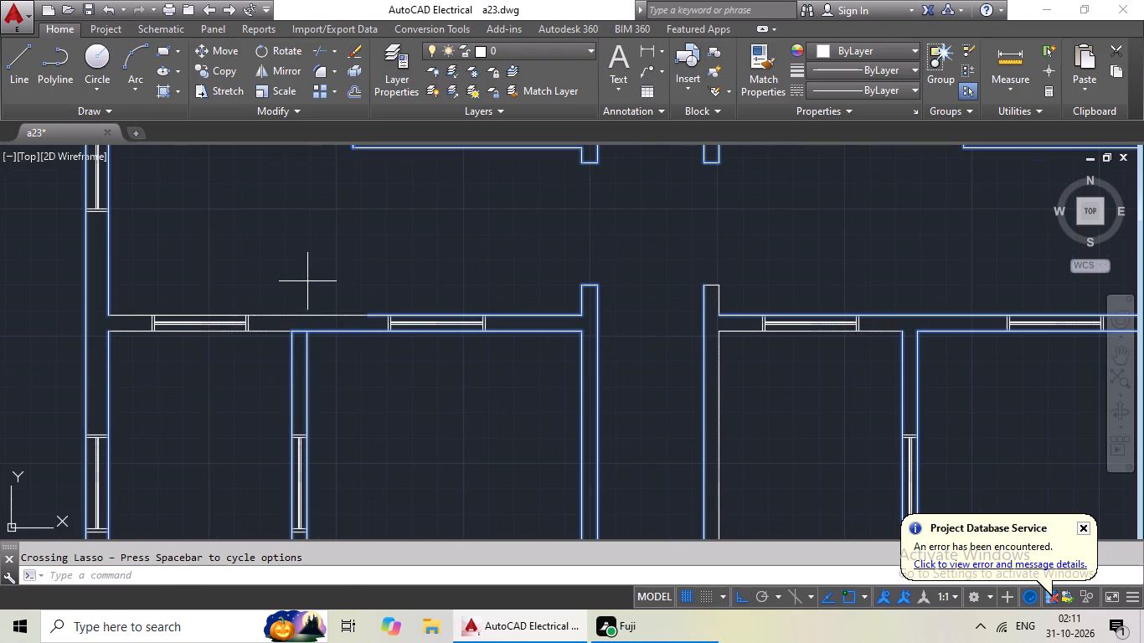
left_click_drag(285, 300, 249, 358)
Add the right unit's second-row passage-side bedroom wall line and the upper end of that passage wall to the selection.
scroll(358, 364, "down", 1)
middle_click_drag(383, 386, 250, 398)
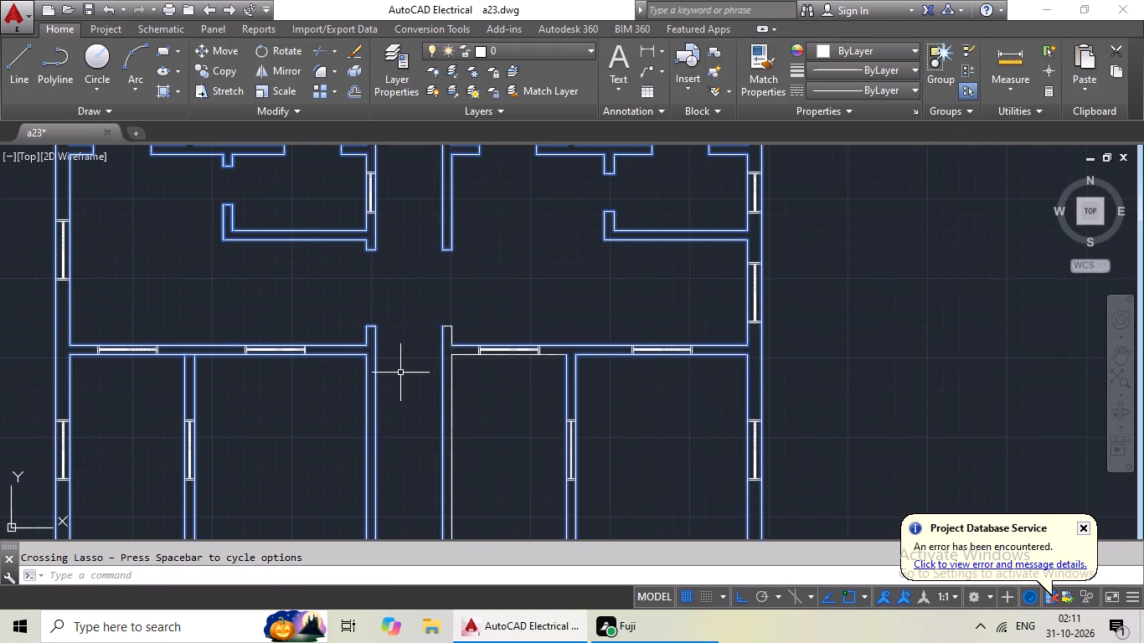
scroll(450, 402, "up", 2)
left_click_drag(561, 383, 399, 459)
middle_click_drag(499, 378, 456, 484)
scroll(410, 336, "up", 2)
left_click_drag(512, 265, 315, 359)
scroll(506, 280, "down", 3)
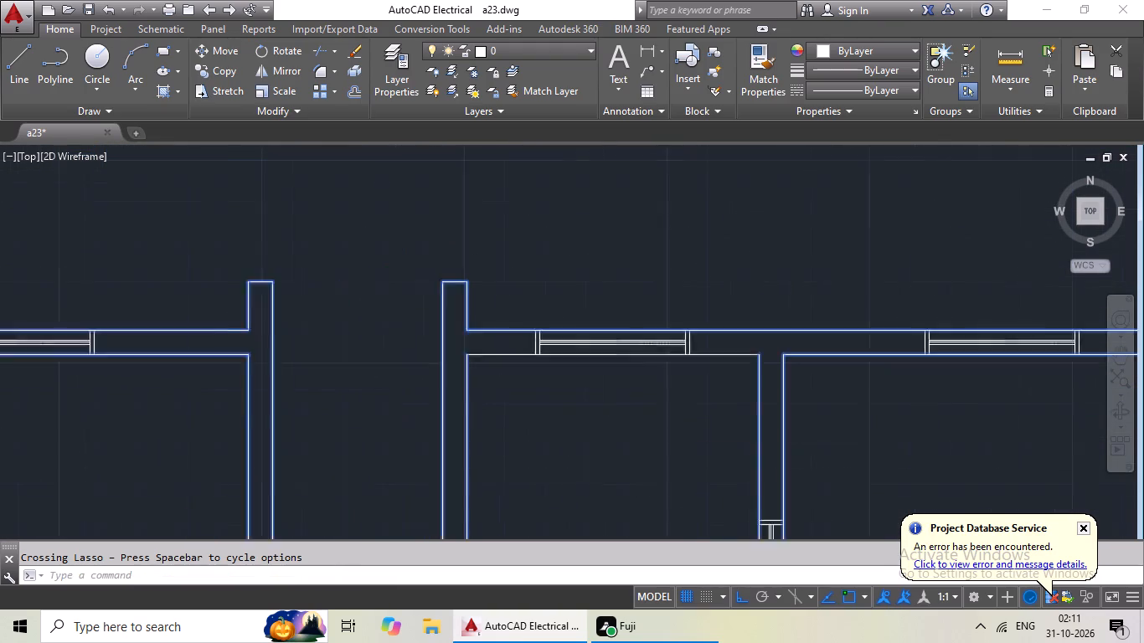
Add the upper inner wall line of the right unit's passage-side second-row bedroom to the selection.
scroll(500, 384, "up", 1)
middle_click_drag(541, 392, 420, 417)
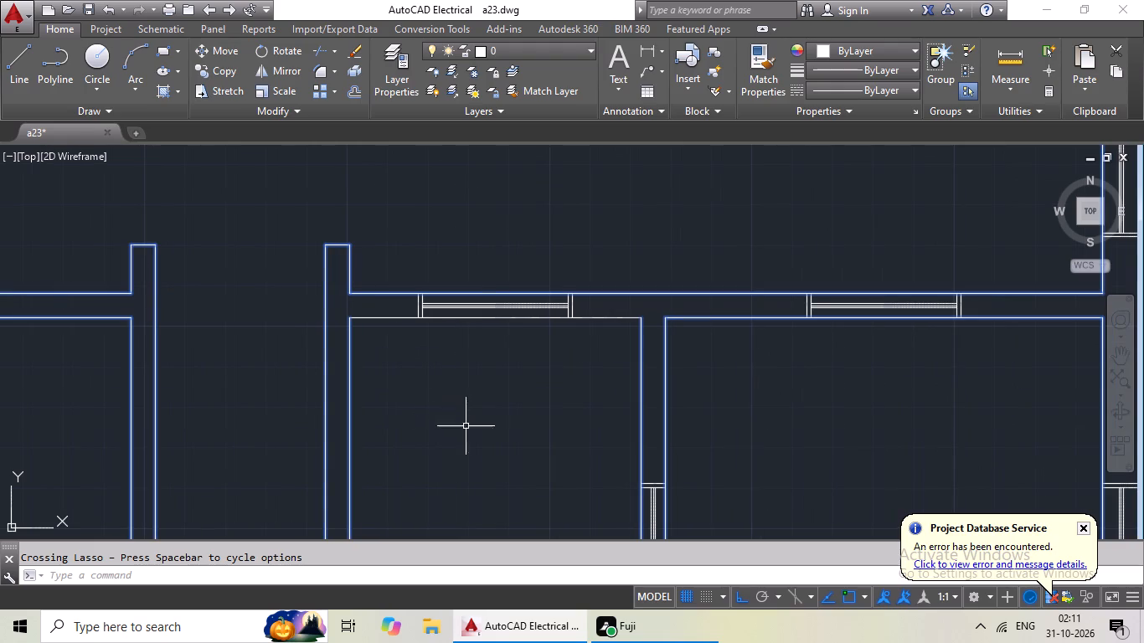
middle_click_drag(451, 431, 425, 316)
middle_click_drag(489, 291, 389, 437)
scroll(509, 317, "up", 3)
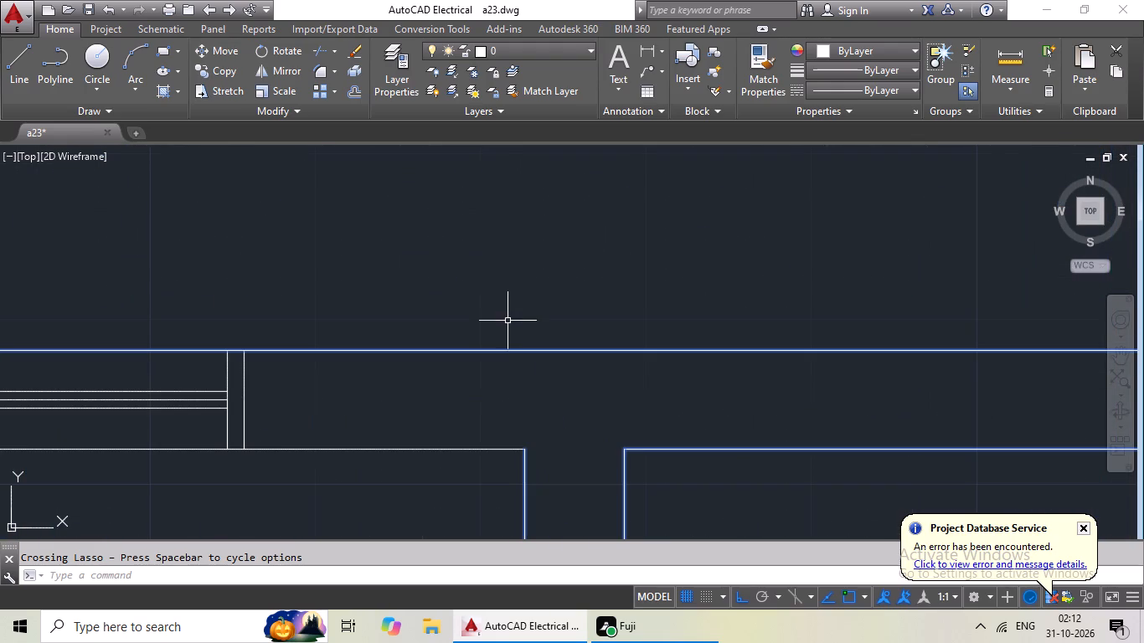
left_click_drag(489, 385, 382, 497)
left_click(401, 476)
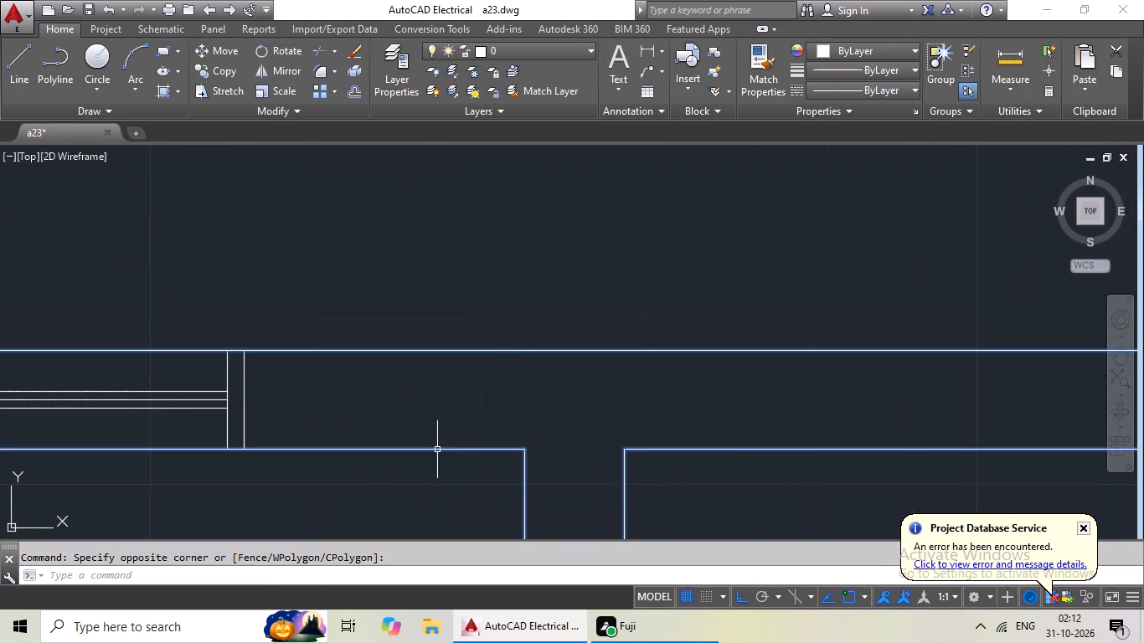
scroll(474, 390, "down", 1)
Add the short door stubs on both sides of the passage below the second-row bedrooms to the selection.
middle_click_drag(476, 403, 500, 219)
scroll(536, 241, "down", 2)
scroll(549, 346, "down", 1)
scroll(640, 365, "down", 1)
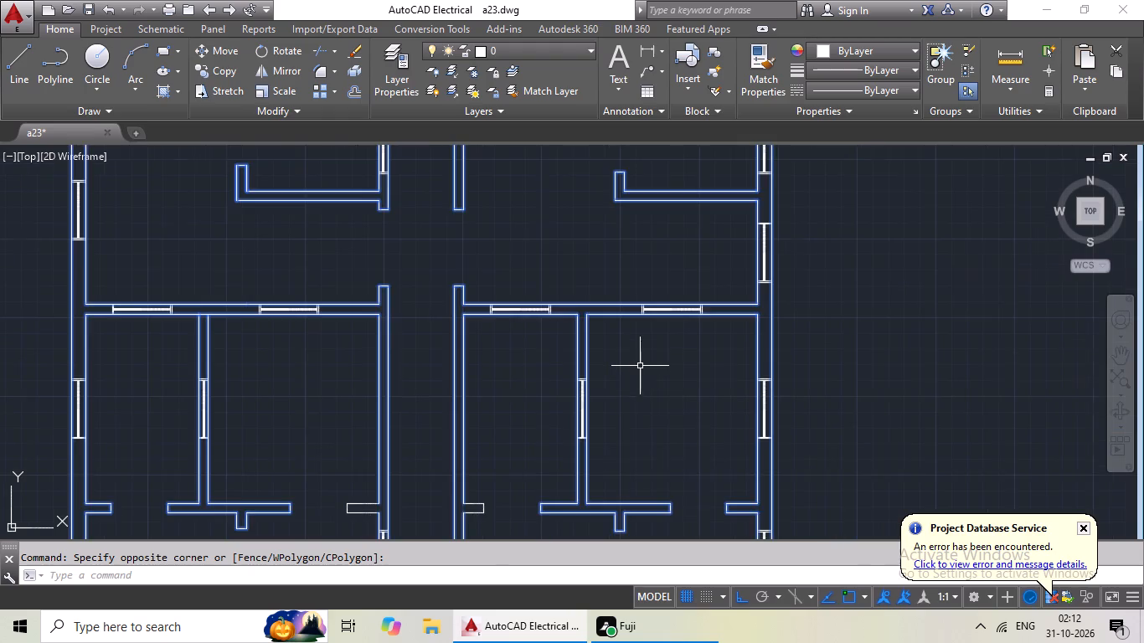
middle_click_drag(638, 378, 587, 253)
scroll(440, 400, "up", 3)
left_click_drag(453, 269, 430, 378)
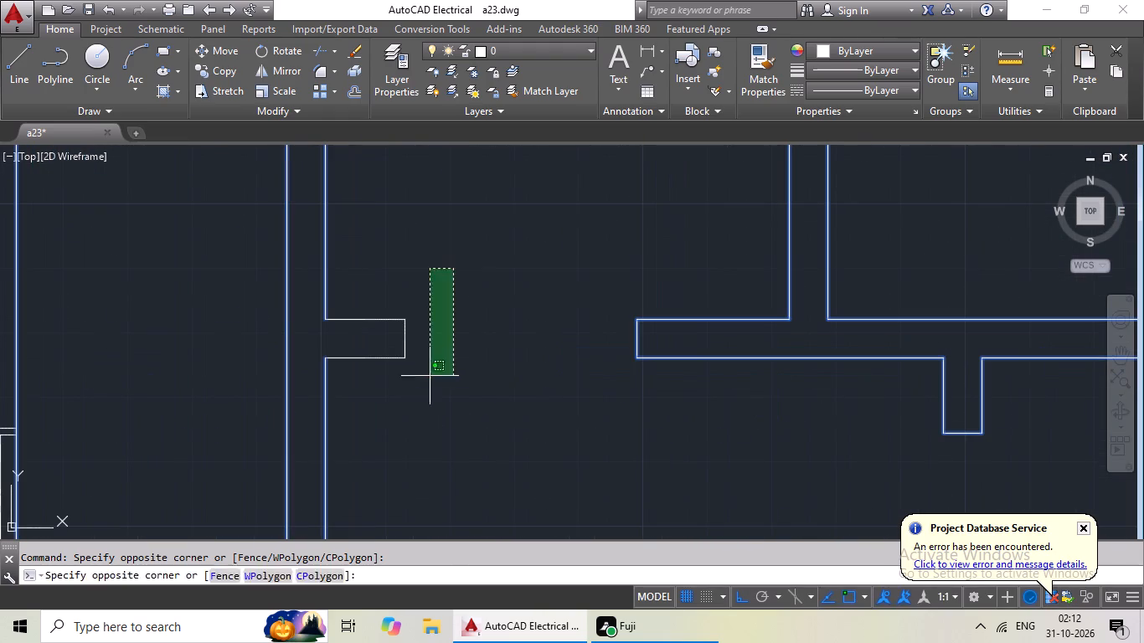
left_click_drag(430, 378, 310, 337)
middle_click_drag(228, 334, 546, 335)
scroll(256, 369, "up", 2)
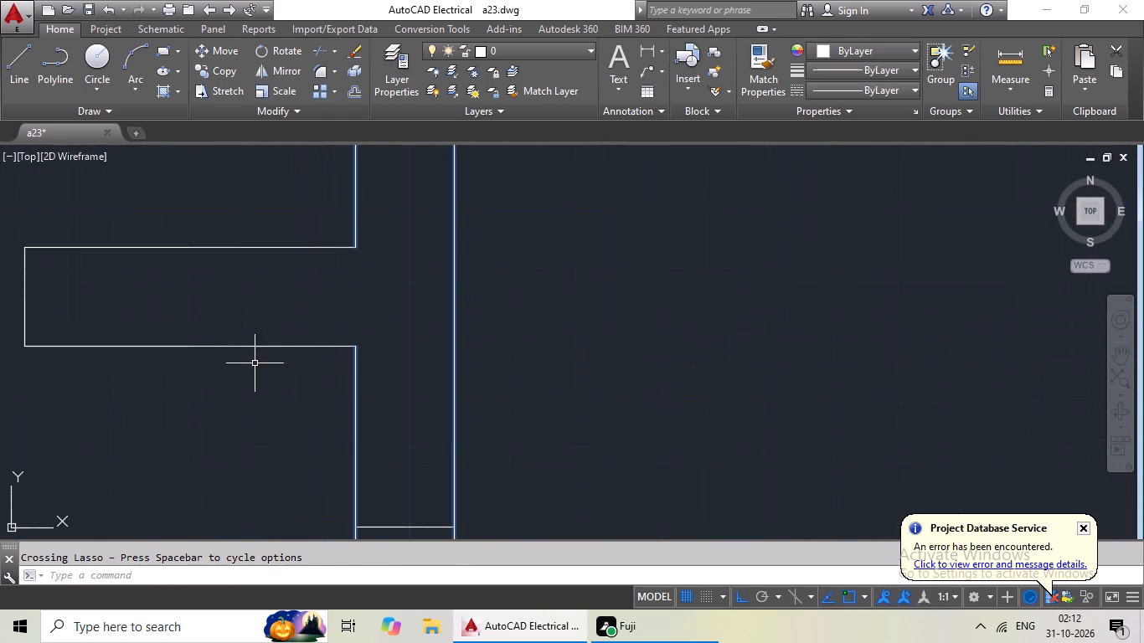
left_click_drag(277, 214, 93, 424)
middle_click_drag(204, 414, 632, 435)
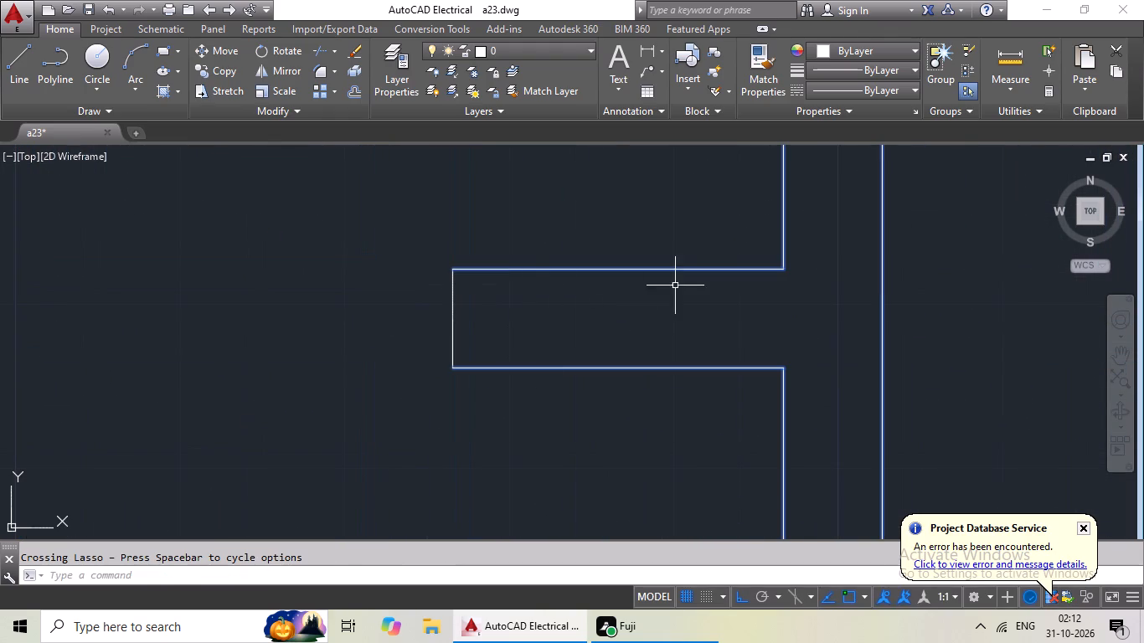
left_click_drag(664, 286, 324, 356)
Check all rows of the floor plan for wall lines still missing from the selection.
scroll(542, 333, "down", 4)
middle_click_drag(523, 378, 344, 435)
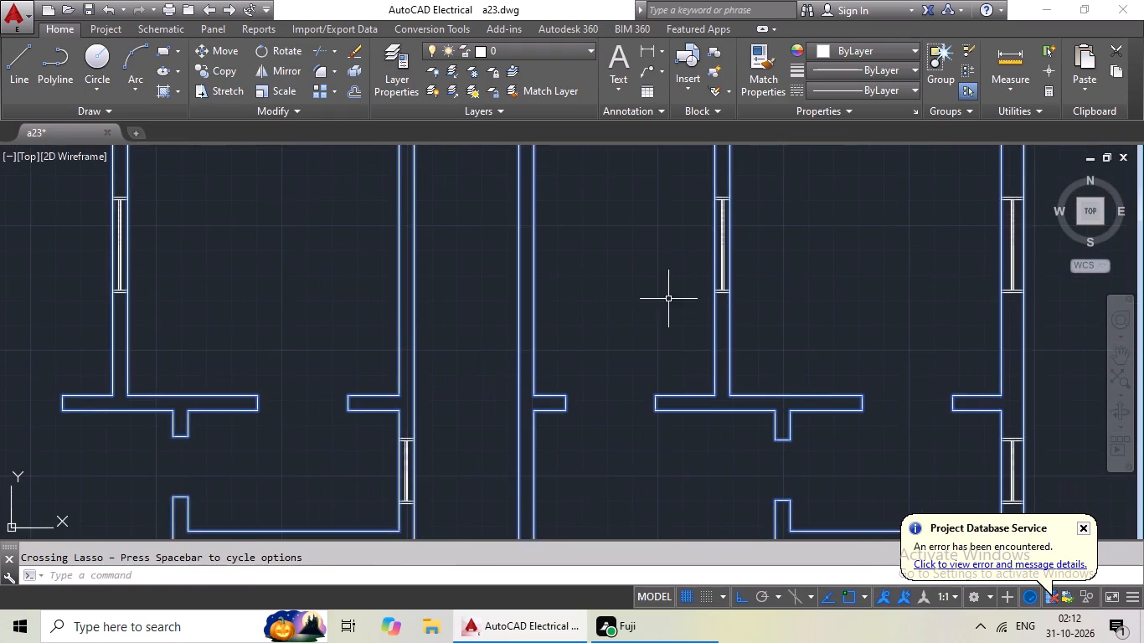
middle_click_drag(682, 275, 591, 419)
scroll(540, 351, "down", 1)
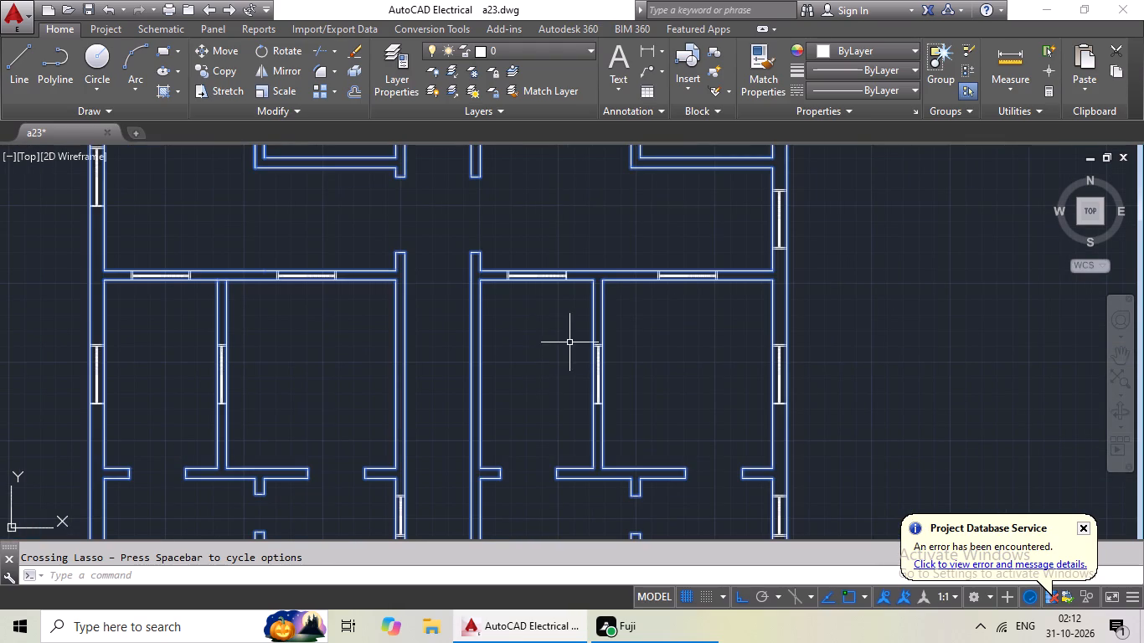
scroll(575, 339, "down", 1)
middle_click_drag(586, 250, 497, 378)
middle_click_drag(497, 365, 451, 419)
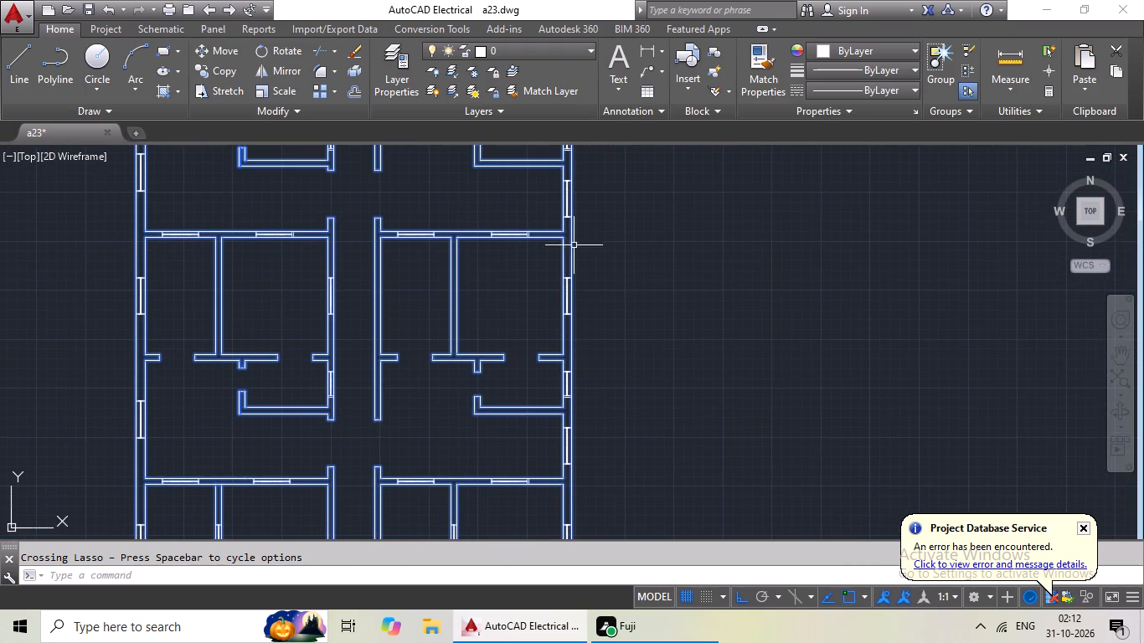
middle_click_drag(506, 277, 458, 374)
middle_click_drag(431, 315, 408, 373)
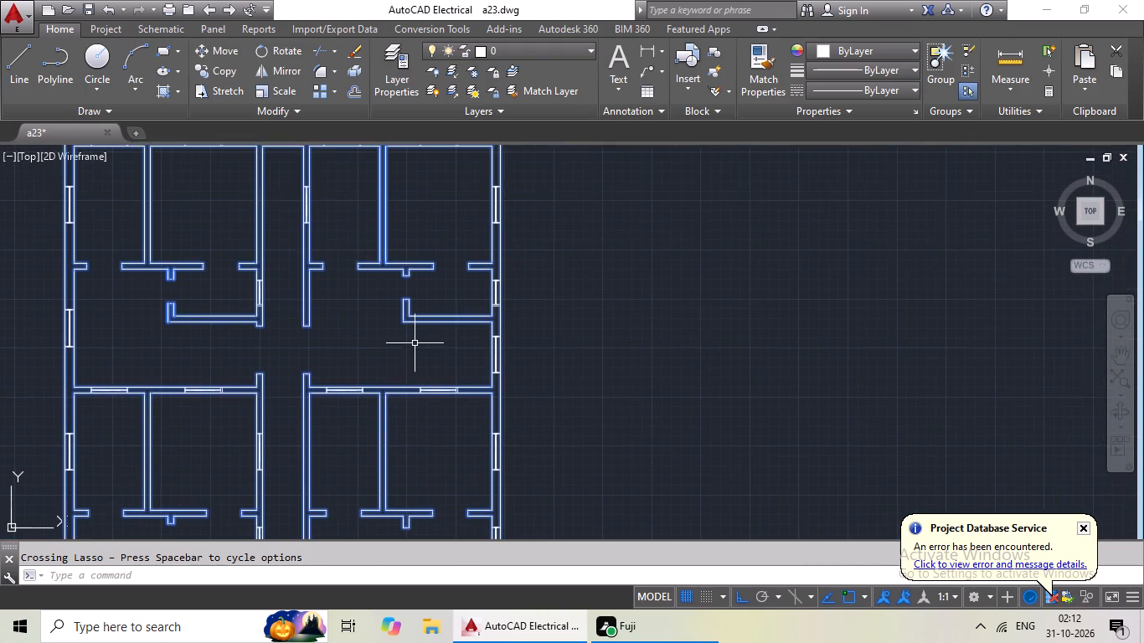
middle_click_drag(415, 344, 413, 431)
middle_click_drag(460, 301, 564, 161)
scroll(466, 383, "down", 2)
middle_click_drag(467, 404, 494, 222)
middle_click_drag(487, 383, 502, 299)
scroll(420, 282, "up", 5)
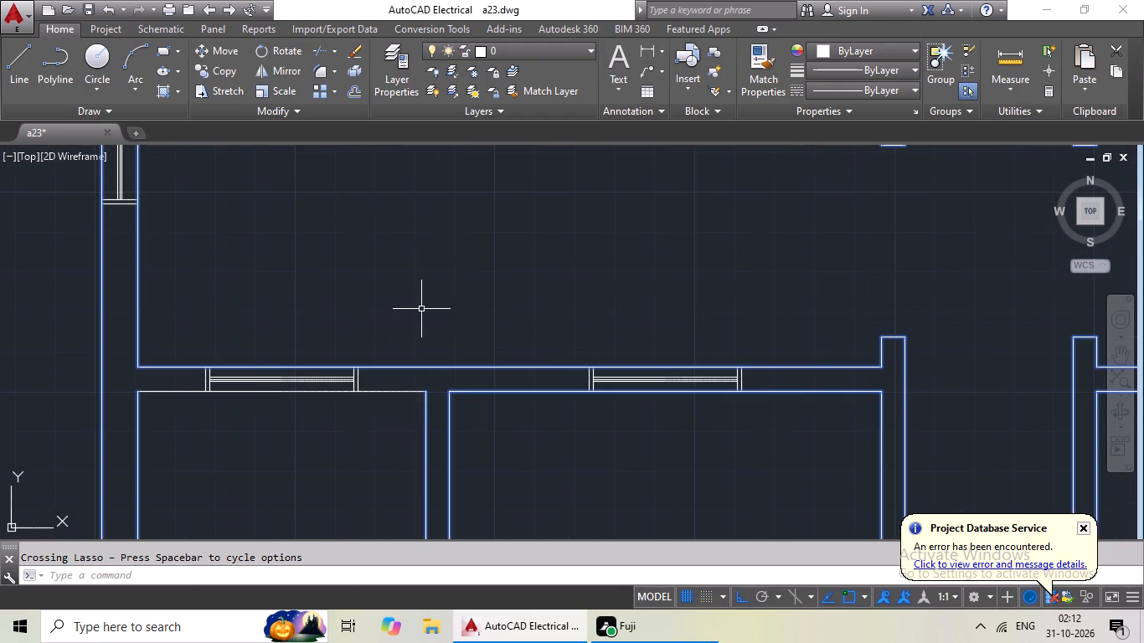
Add the upper inner wall line of the left unit's outer room, in the row above the staircase, to the selection.
left_click_drag(415, 376, 374, 465)
Check the whole floor plan, from the staircase block up to the top row, for wall lines missing from the selection.
scroll(493, 417, "down", 3)
middle_click_drag(520, 437, 502, 437)
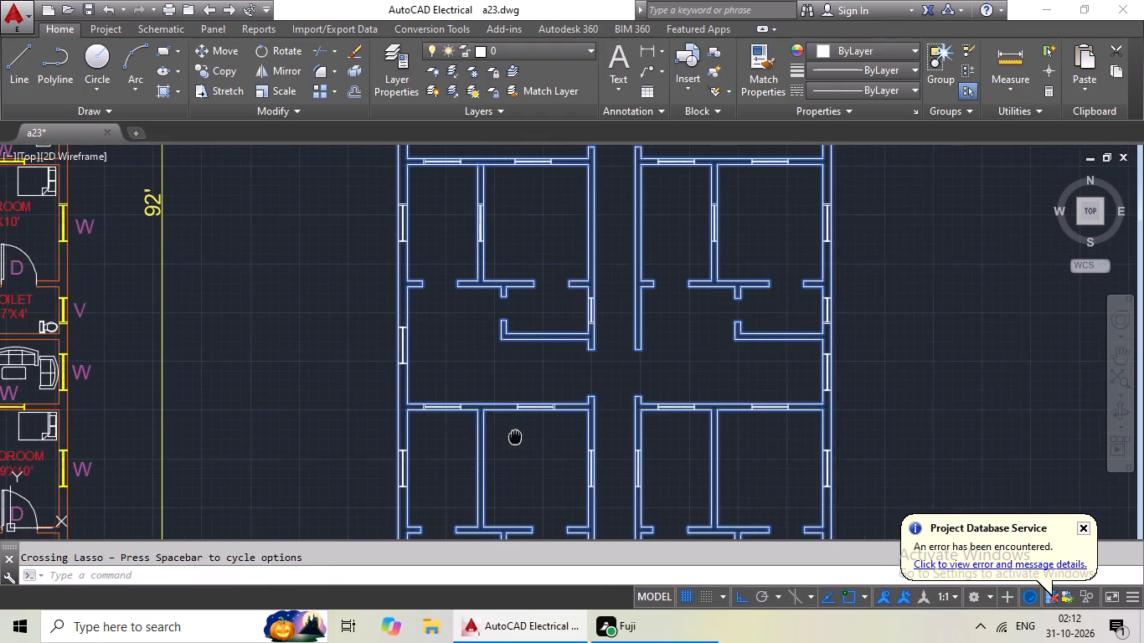
middle_click_drag(502, 437, 433, 437)
scroll(400, 368, "up", 4)
scroll(397, 365, "down", 2)
middle_click_drag(399, 301, 399, 297)
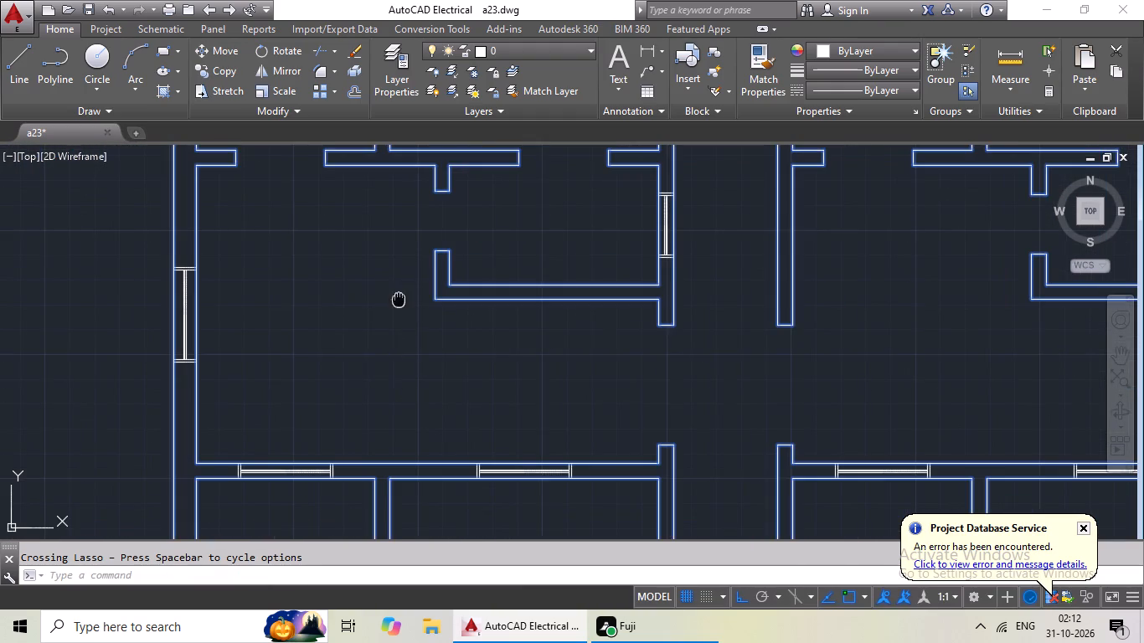
middle_click_drag(399, 297, 400, 204)
scroll(477, 284, "down", 2)
middle_click_drag(546, 401, 413, 285)
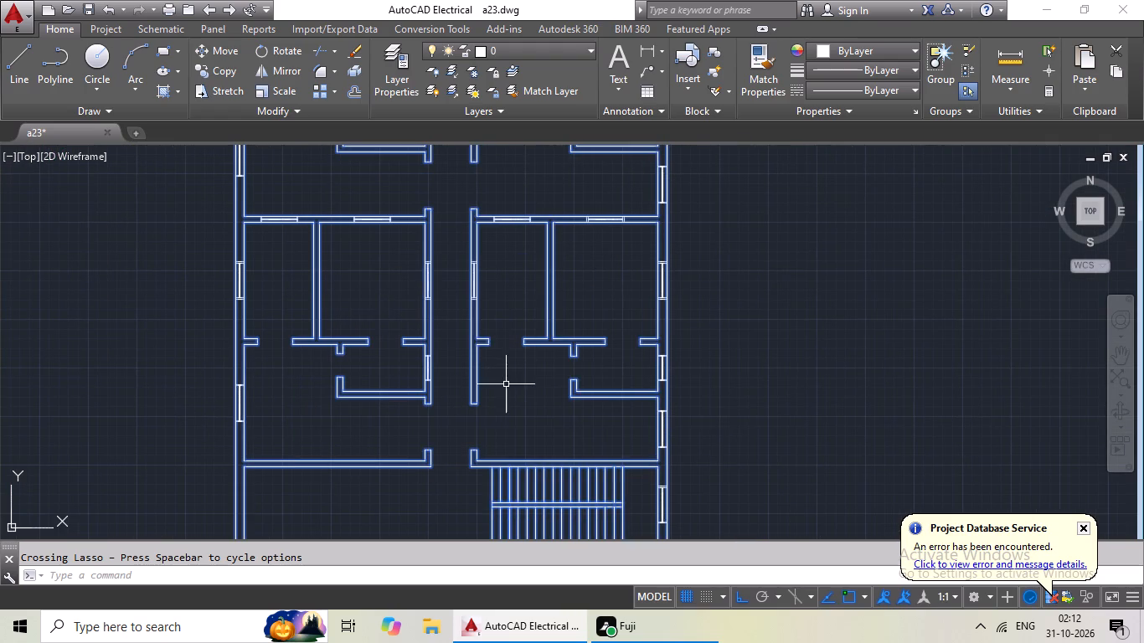
middle_click_drag(480, 388, 477, 257)
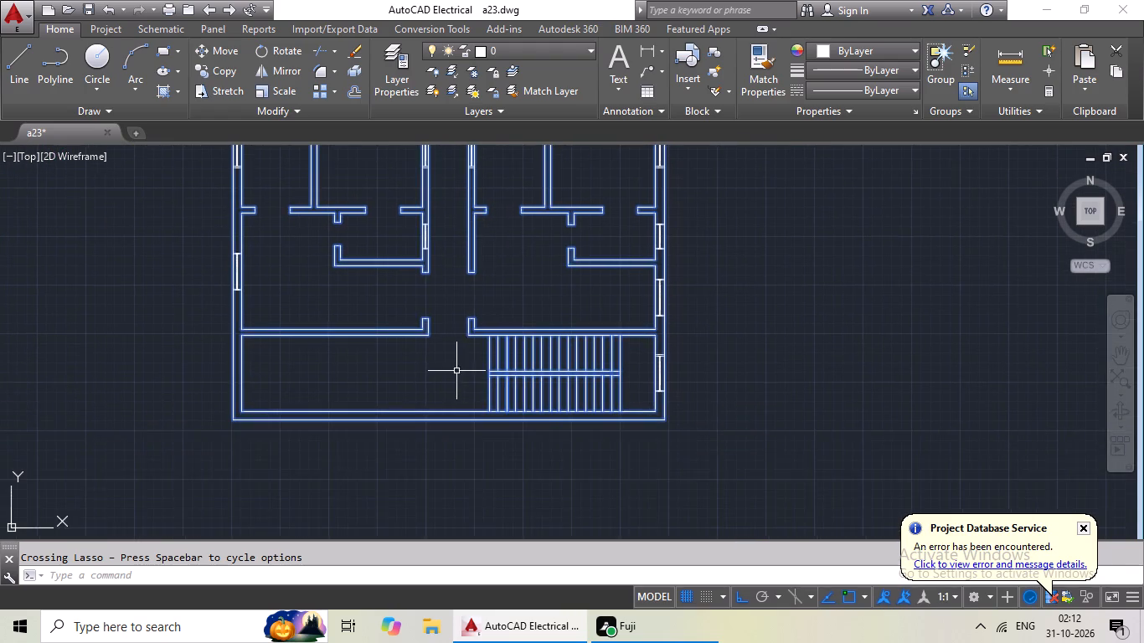
scroll(456, 371, "up", 3)
scroll(451, 373, "down", 1)
middle_click_drag(448, 374, 398, 503)
scroll(449, 335, "down", 2)
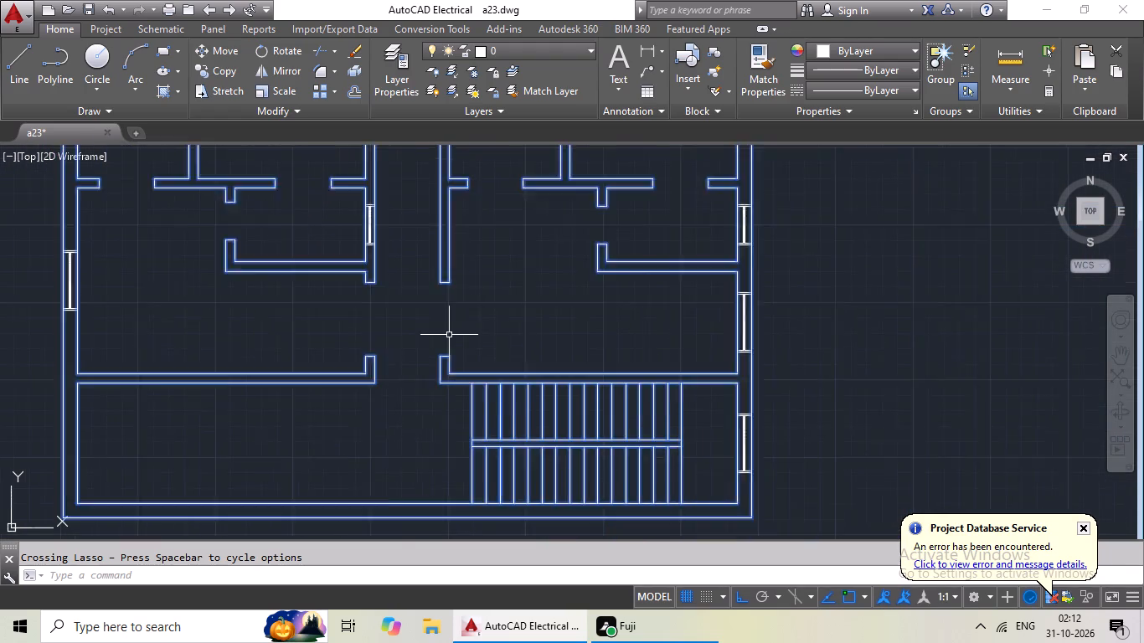
scroll(606, 369, "up", 3)
middle_click_drag(559, 292, 557, 345)
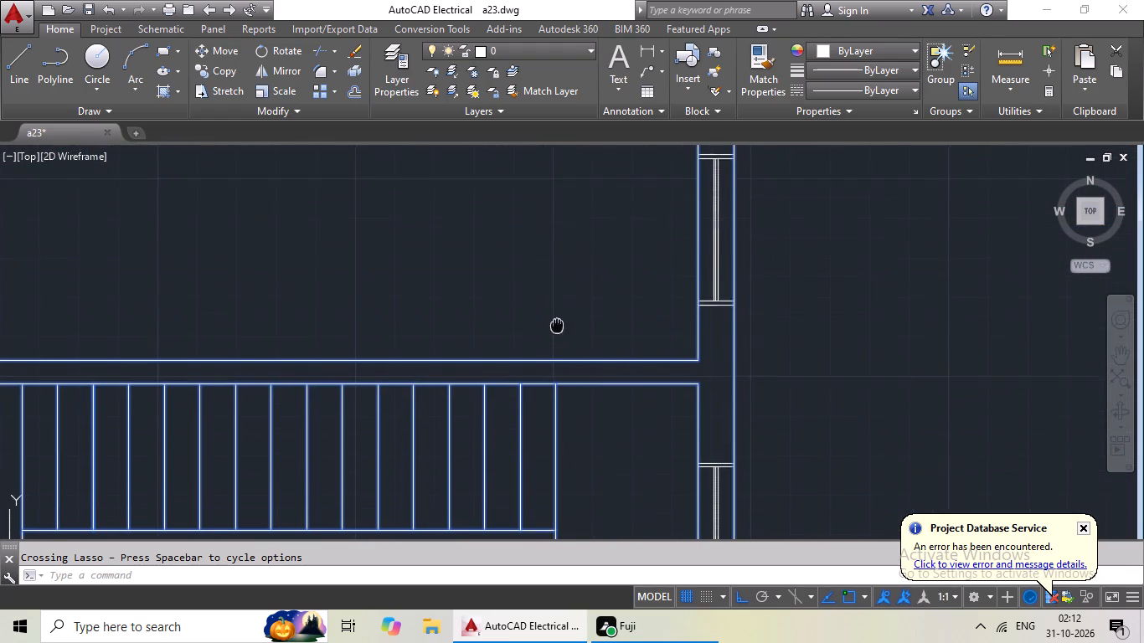
middle_click_drag(557, 345, 557, 498)
scroll(583, 280, "down", 2)
middle_click_drag(560, 244, 527, 447)
middle_click_drag(537, 351, 529, 481)
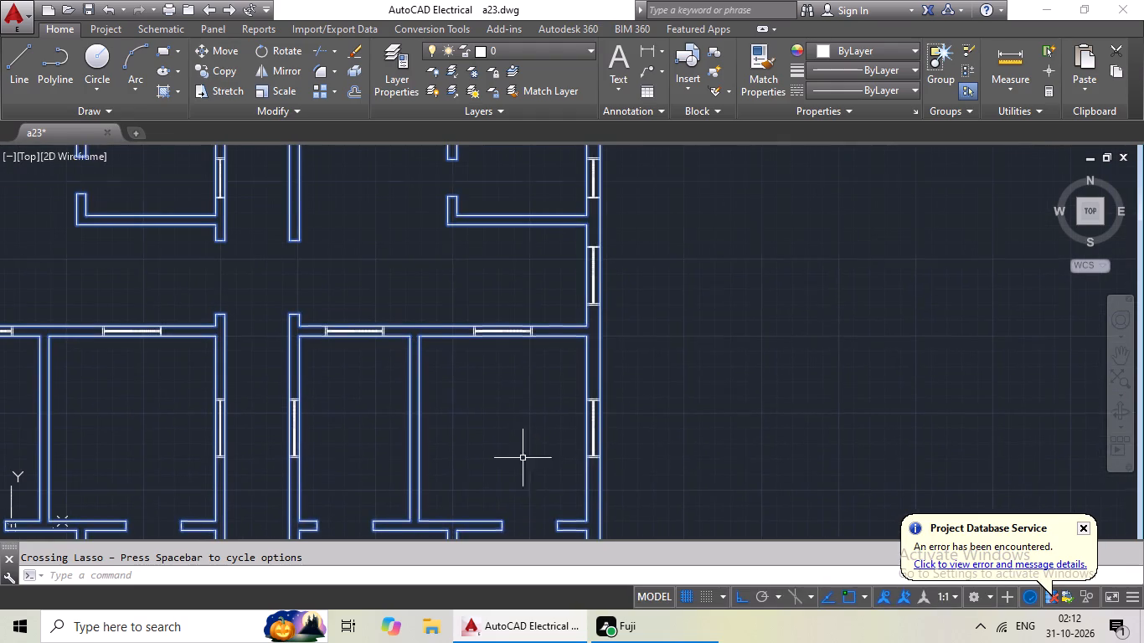
middle_click_drag(499, 406, 528, 553)
middle_click_drag(524, 354, 537, 518)
middle_click_drag(566, 341, 569, 359)
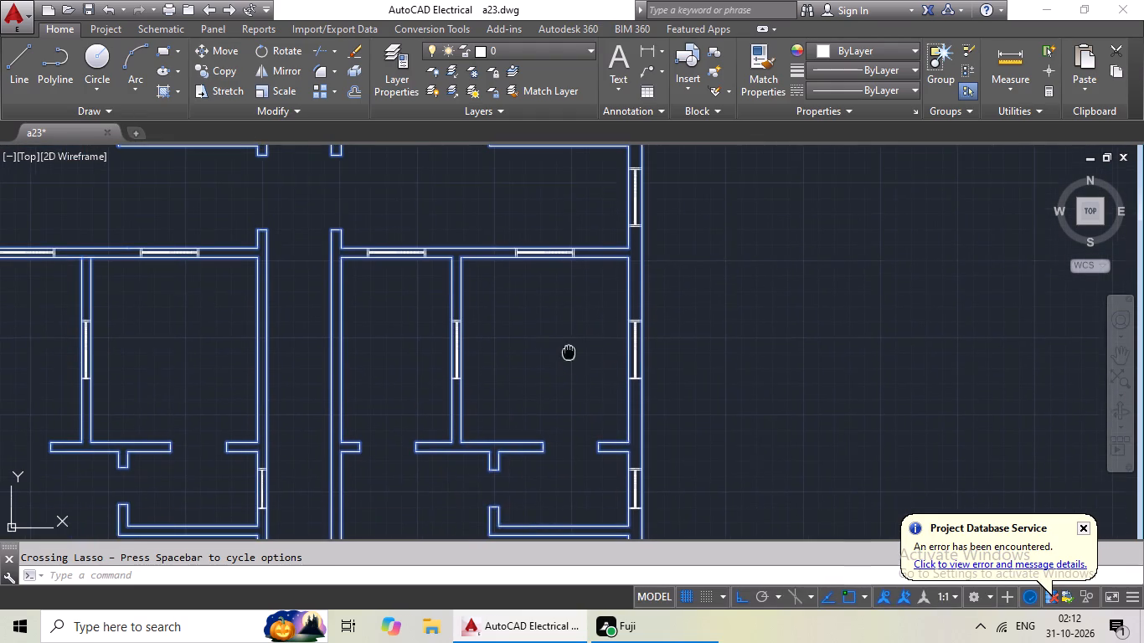
middle_click_drag(569, 359, 592, 493)
middle_click_drag(509, 381, 583, 566)
scroll(518, 382, "down", 2)
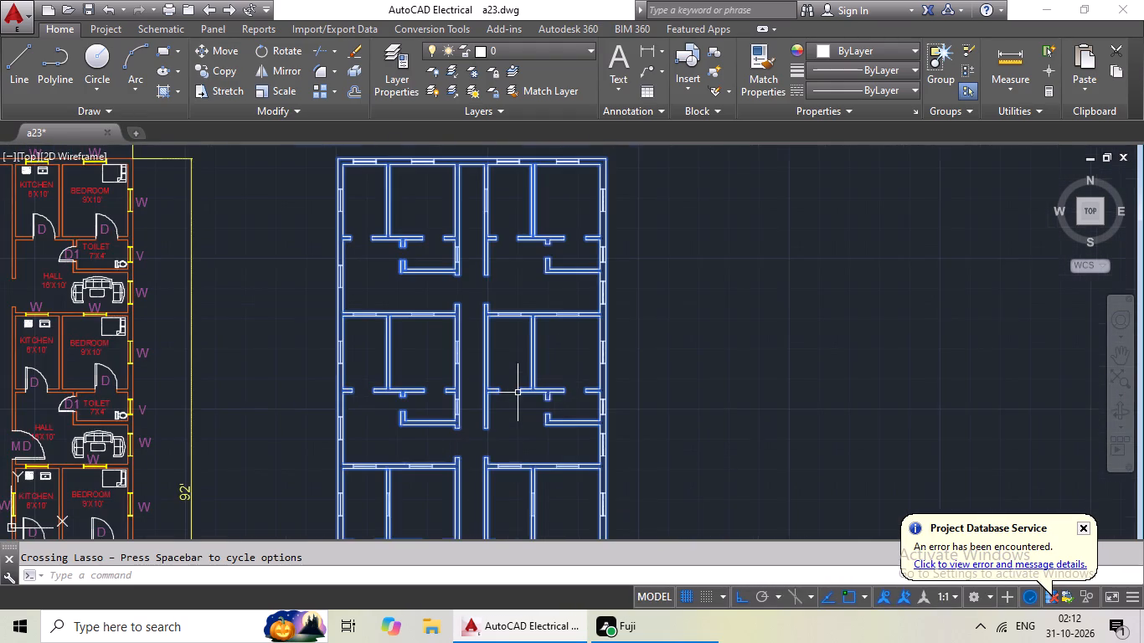
Set the color of the selected wall and staircase lines to Yellow and clear the selection.
middle_click_drag(521, 378, 492, 463)
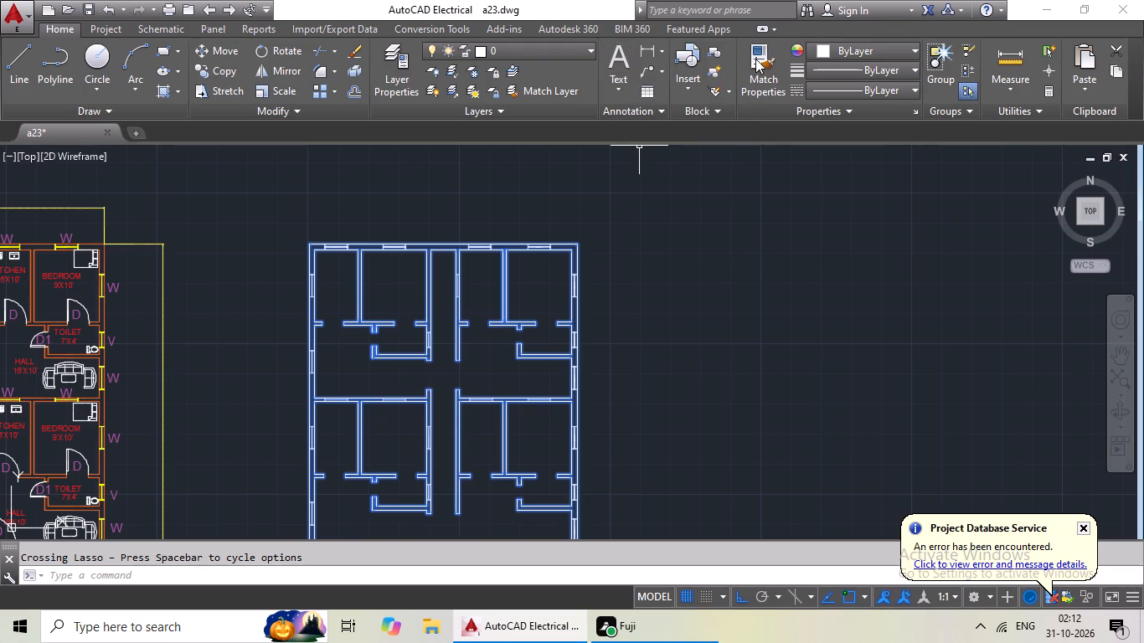
left_click(866, 50)
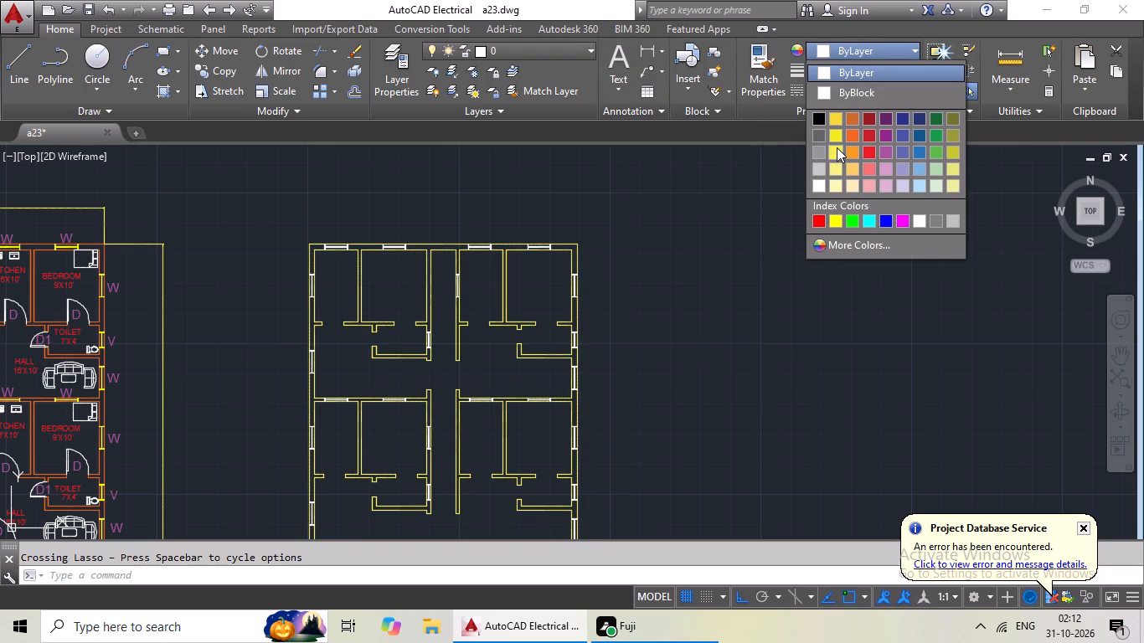
left_click(832, 219)
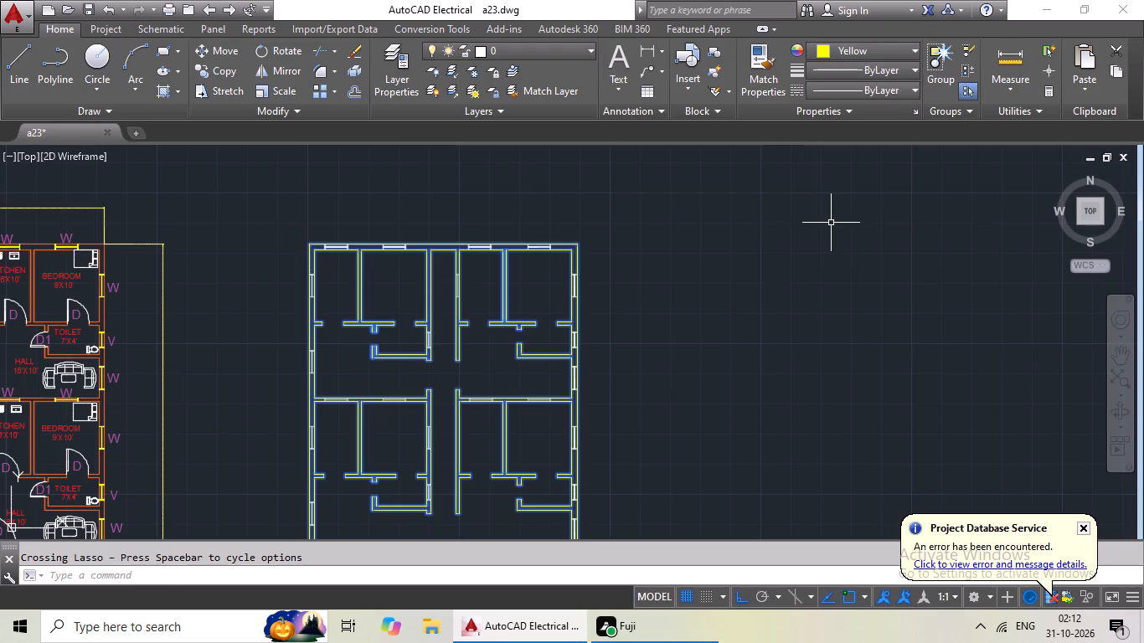
key("Escape")
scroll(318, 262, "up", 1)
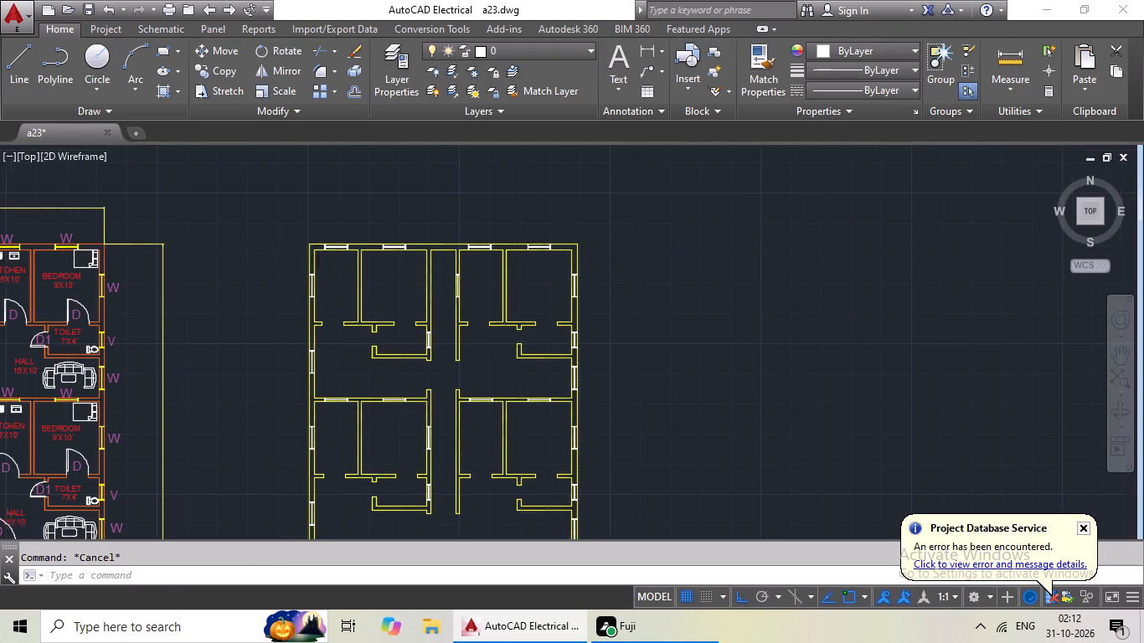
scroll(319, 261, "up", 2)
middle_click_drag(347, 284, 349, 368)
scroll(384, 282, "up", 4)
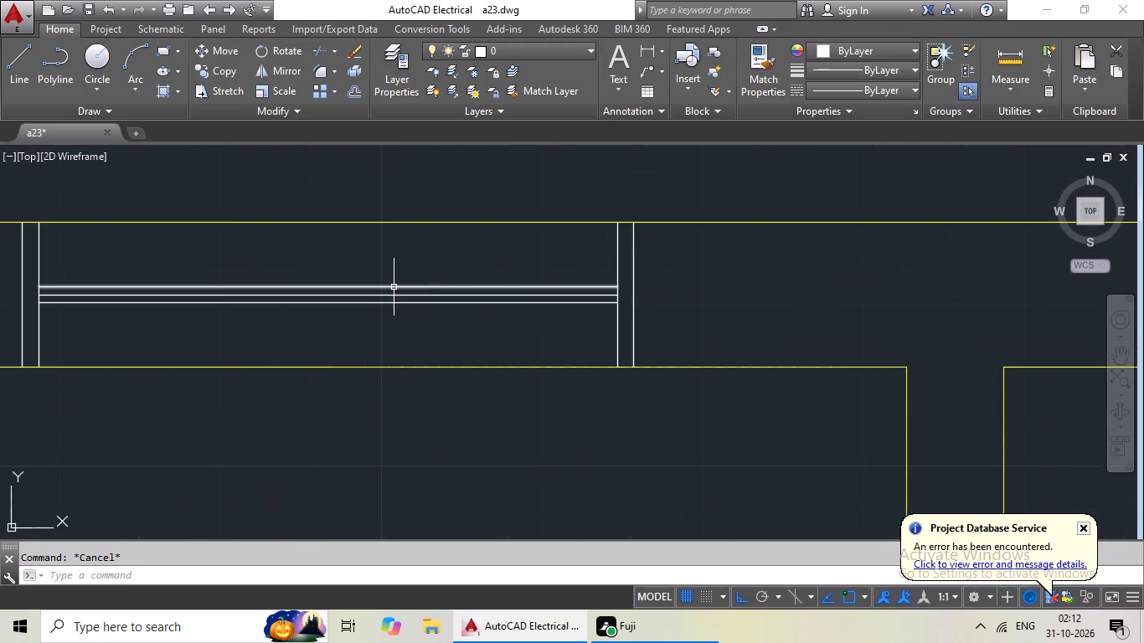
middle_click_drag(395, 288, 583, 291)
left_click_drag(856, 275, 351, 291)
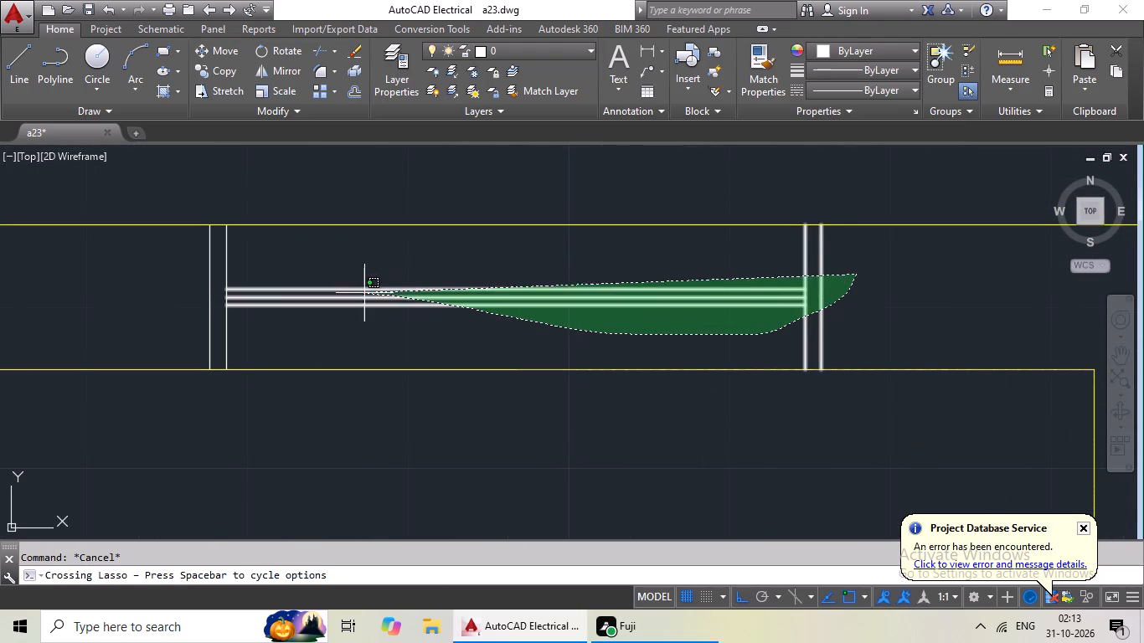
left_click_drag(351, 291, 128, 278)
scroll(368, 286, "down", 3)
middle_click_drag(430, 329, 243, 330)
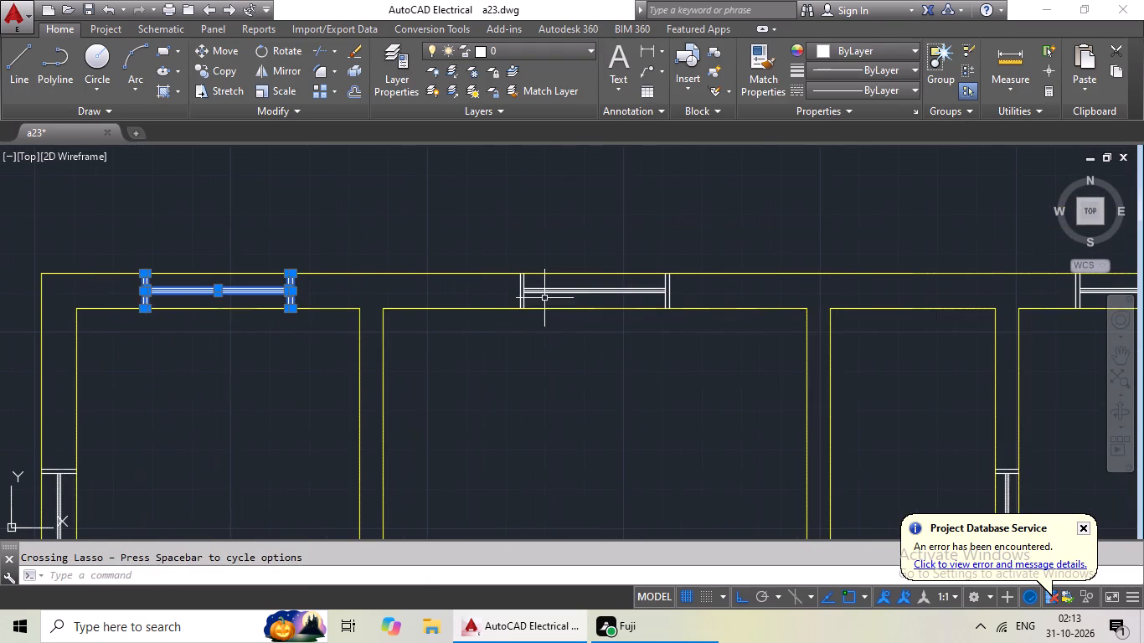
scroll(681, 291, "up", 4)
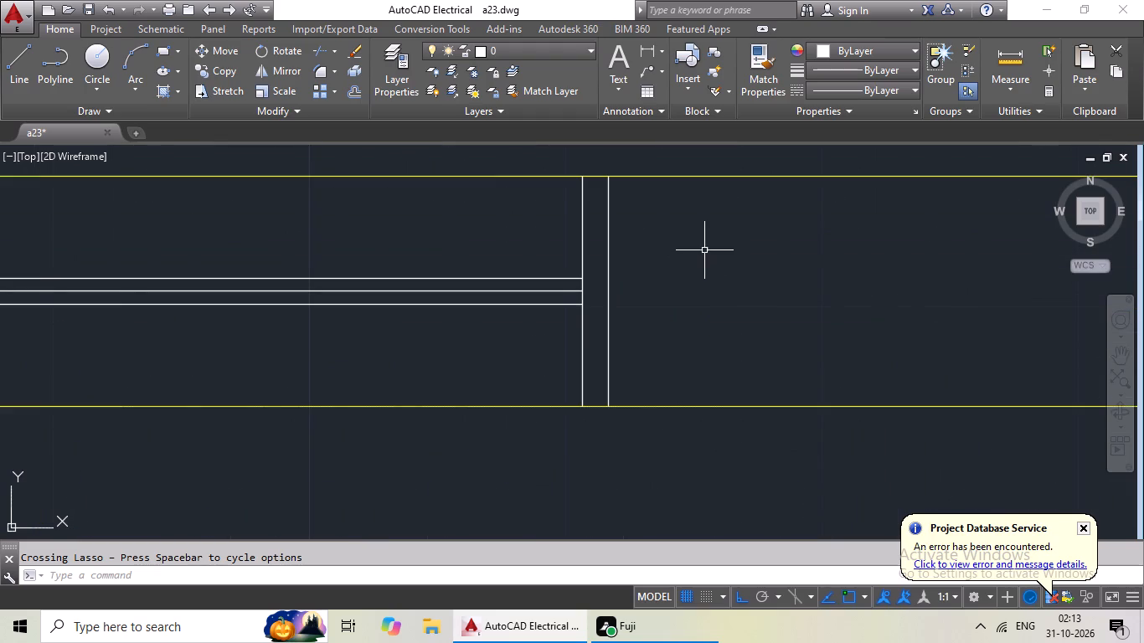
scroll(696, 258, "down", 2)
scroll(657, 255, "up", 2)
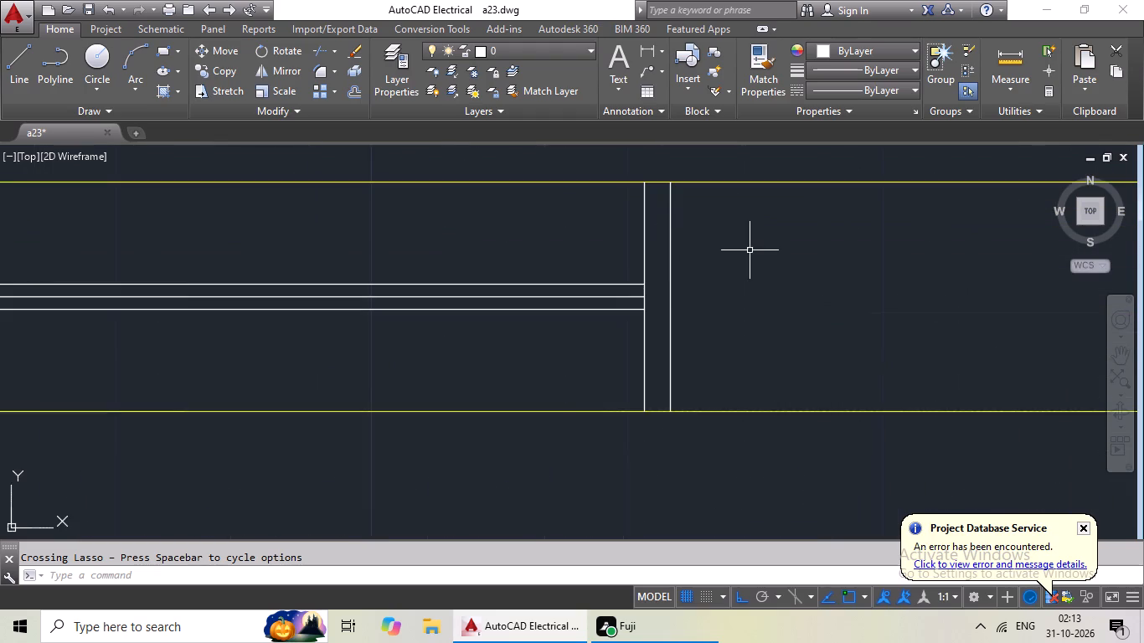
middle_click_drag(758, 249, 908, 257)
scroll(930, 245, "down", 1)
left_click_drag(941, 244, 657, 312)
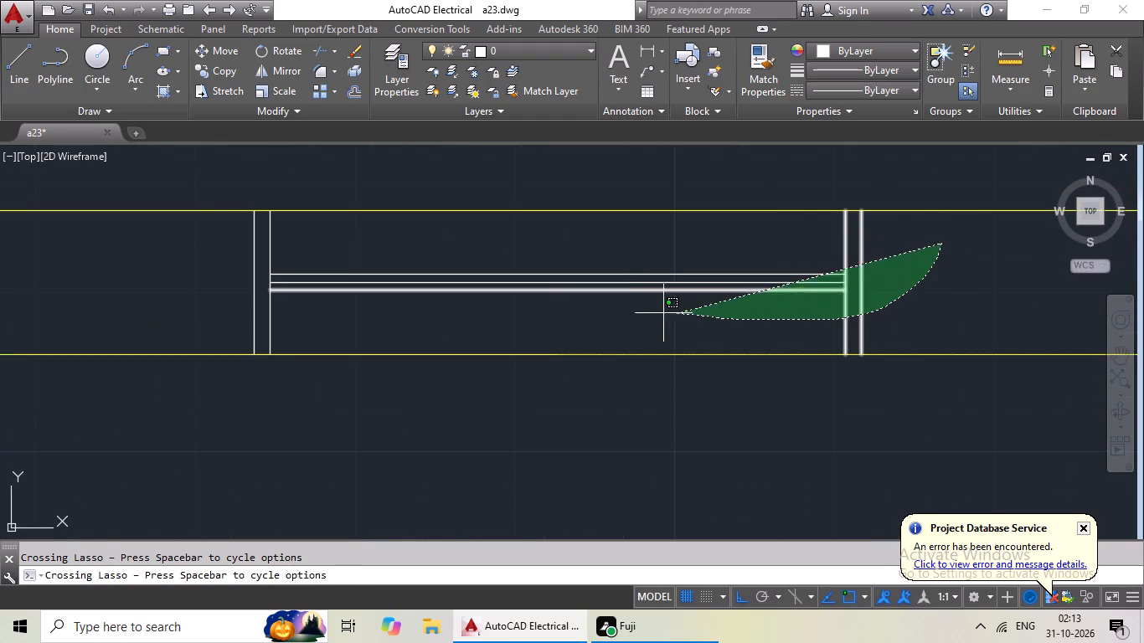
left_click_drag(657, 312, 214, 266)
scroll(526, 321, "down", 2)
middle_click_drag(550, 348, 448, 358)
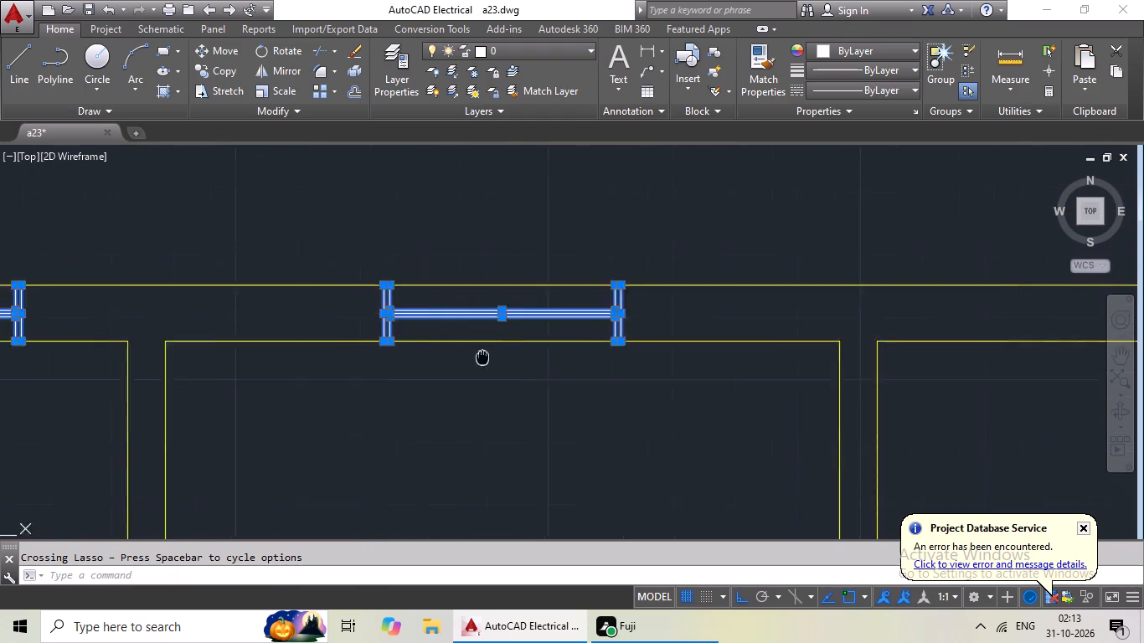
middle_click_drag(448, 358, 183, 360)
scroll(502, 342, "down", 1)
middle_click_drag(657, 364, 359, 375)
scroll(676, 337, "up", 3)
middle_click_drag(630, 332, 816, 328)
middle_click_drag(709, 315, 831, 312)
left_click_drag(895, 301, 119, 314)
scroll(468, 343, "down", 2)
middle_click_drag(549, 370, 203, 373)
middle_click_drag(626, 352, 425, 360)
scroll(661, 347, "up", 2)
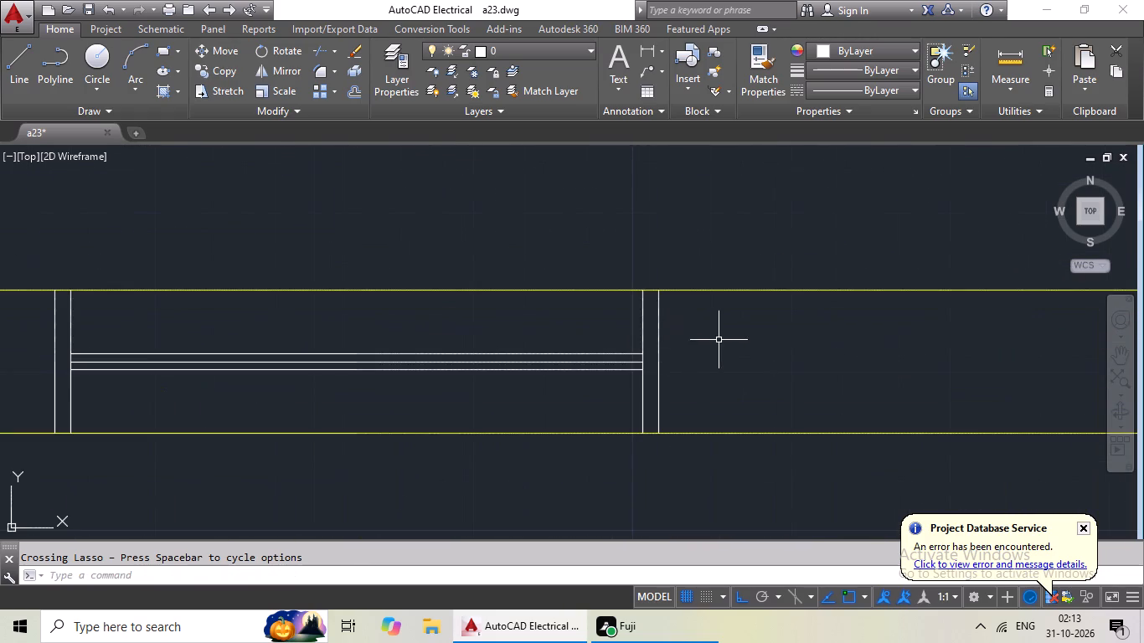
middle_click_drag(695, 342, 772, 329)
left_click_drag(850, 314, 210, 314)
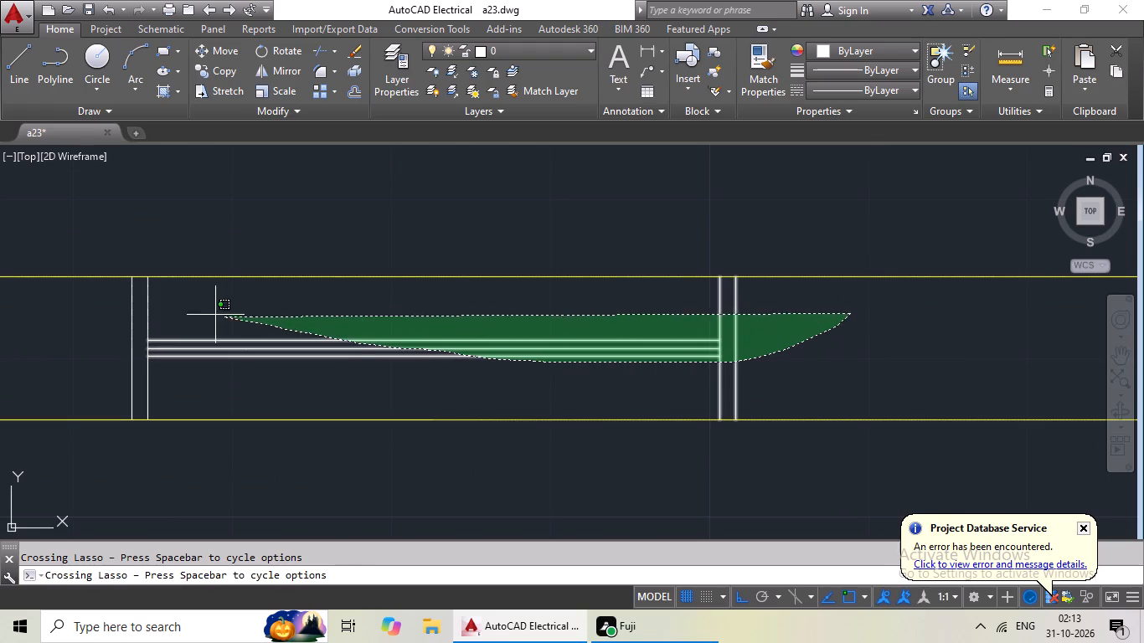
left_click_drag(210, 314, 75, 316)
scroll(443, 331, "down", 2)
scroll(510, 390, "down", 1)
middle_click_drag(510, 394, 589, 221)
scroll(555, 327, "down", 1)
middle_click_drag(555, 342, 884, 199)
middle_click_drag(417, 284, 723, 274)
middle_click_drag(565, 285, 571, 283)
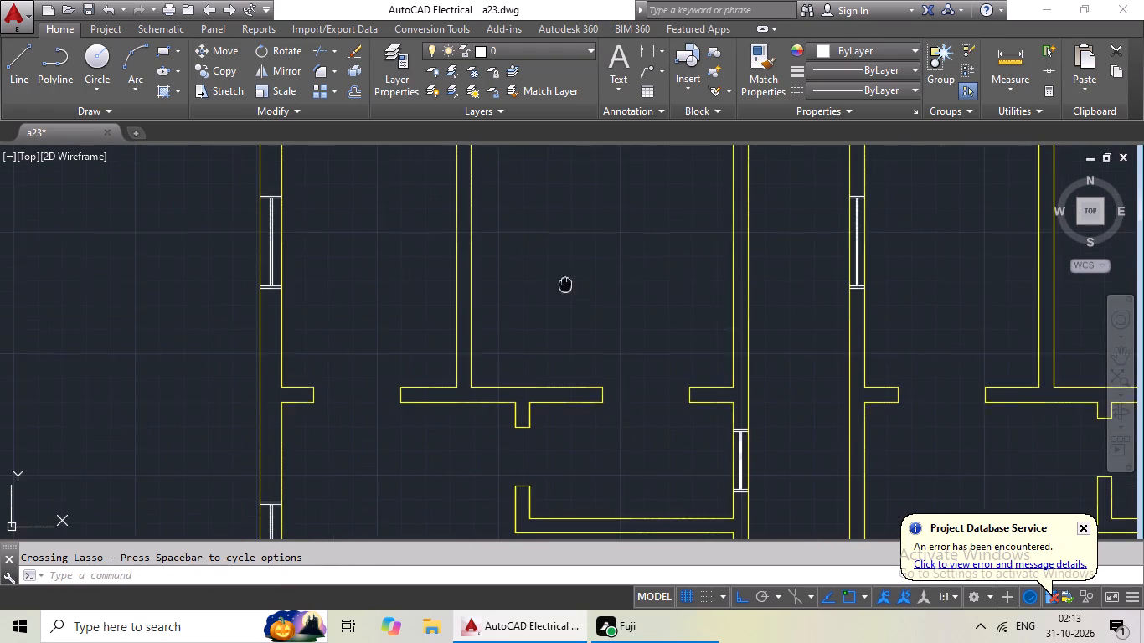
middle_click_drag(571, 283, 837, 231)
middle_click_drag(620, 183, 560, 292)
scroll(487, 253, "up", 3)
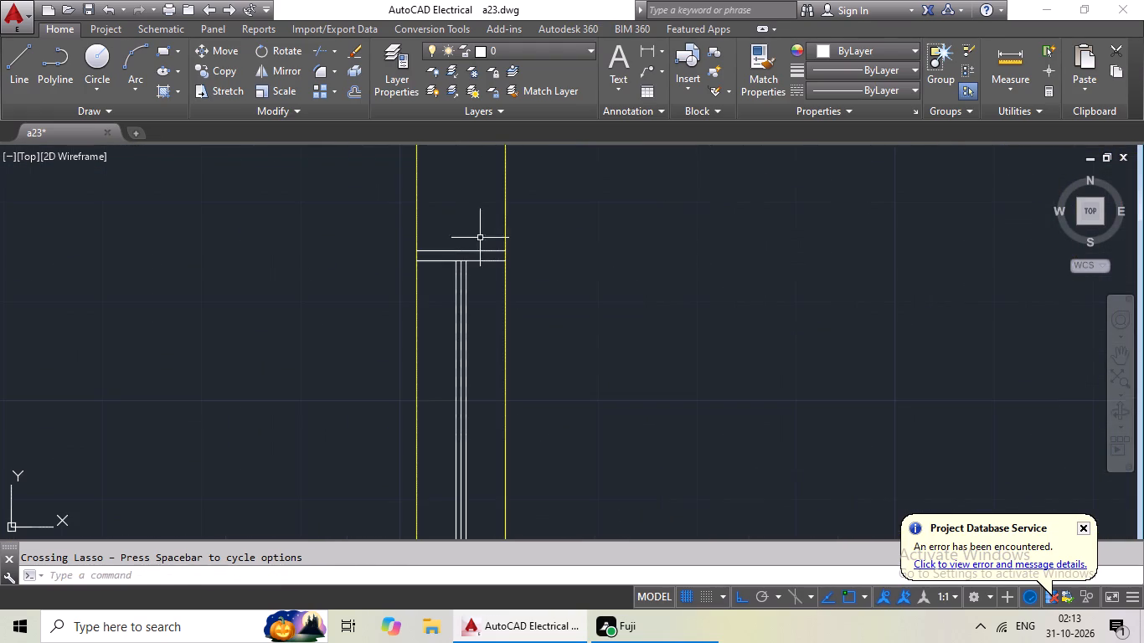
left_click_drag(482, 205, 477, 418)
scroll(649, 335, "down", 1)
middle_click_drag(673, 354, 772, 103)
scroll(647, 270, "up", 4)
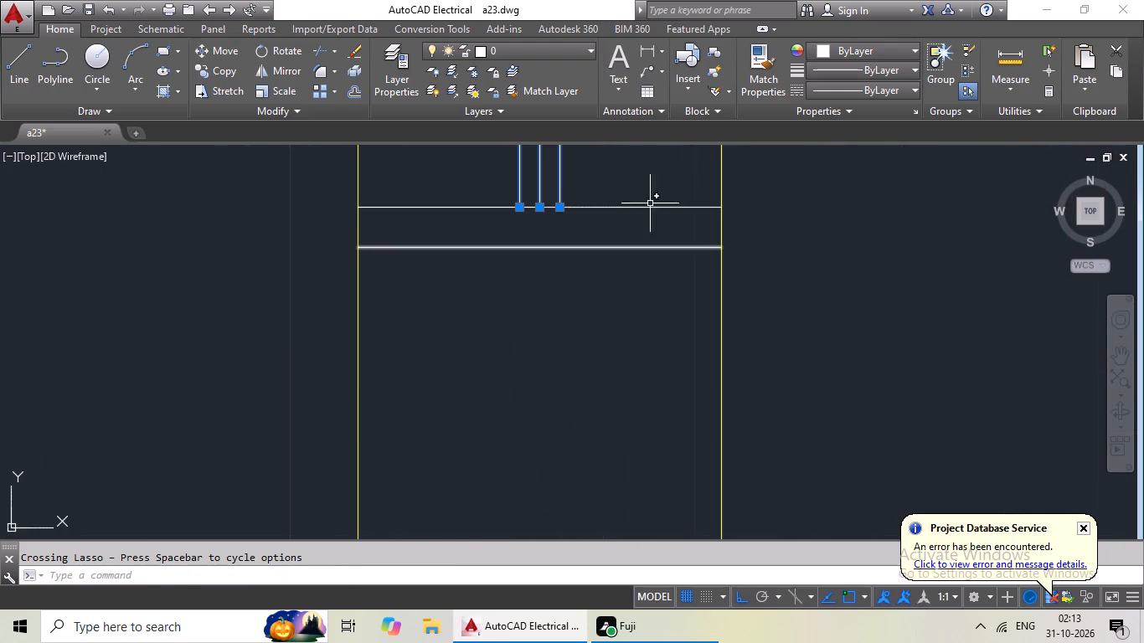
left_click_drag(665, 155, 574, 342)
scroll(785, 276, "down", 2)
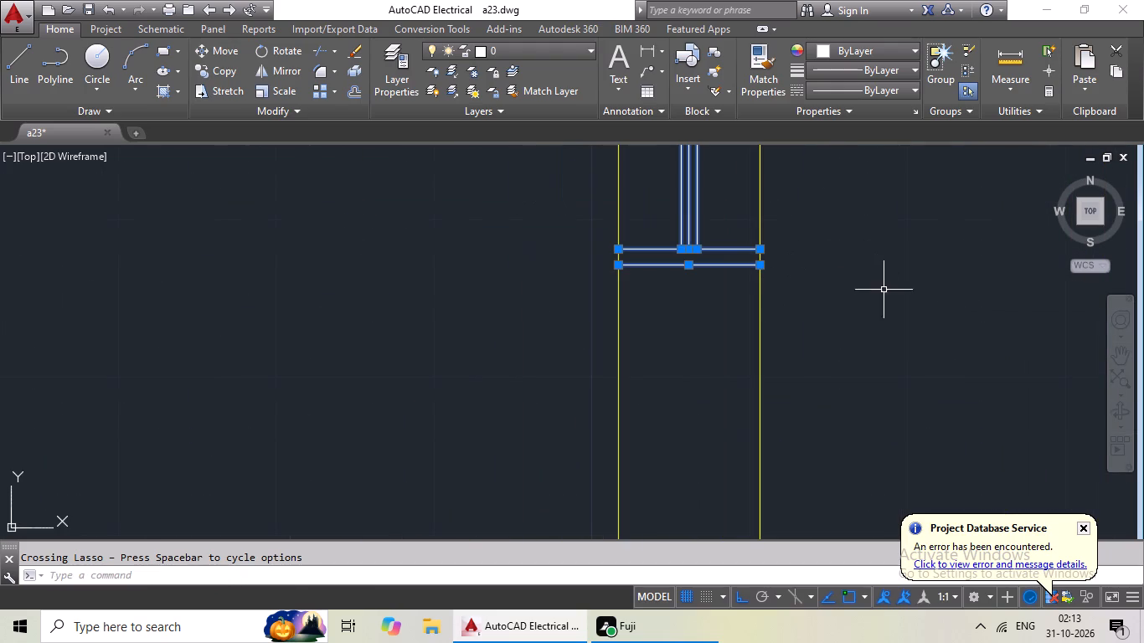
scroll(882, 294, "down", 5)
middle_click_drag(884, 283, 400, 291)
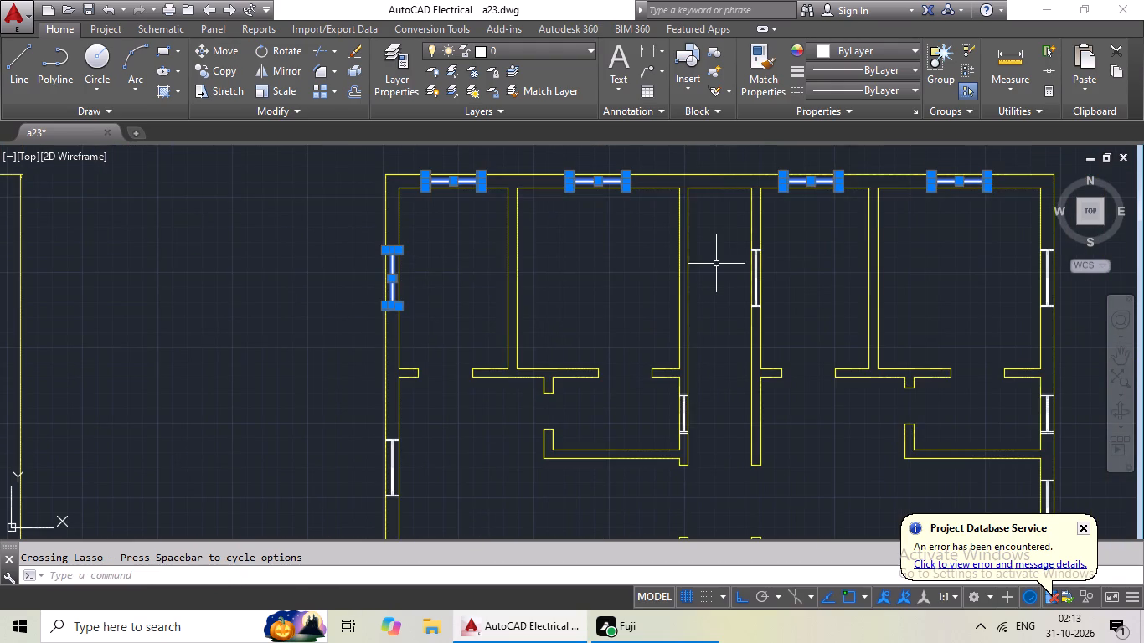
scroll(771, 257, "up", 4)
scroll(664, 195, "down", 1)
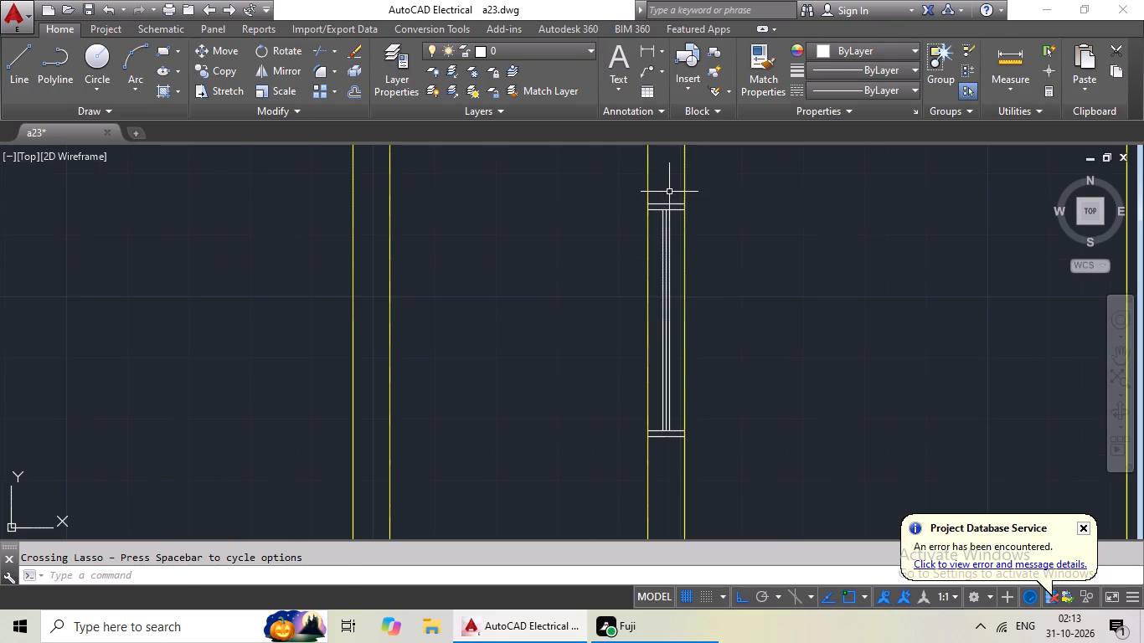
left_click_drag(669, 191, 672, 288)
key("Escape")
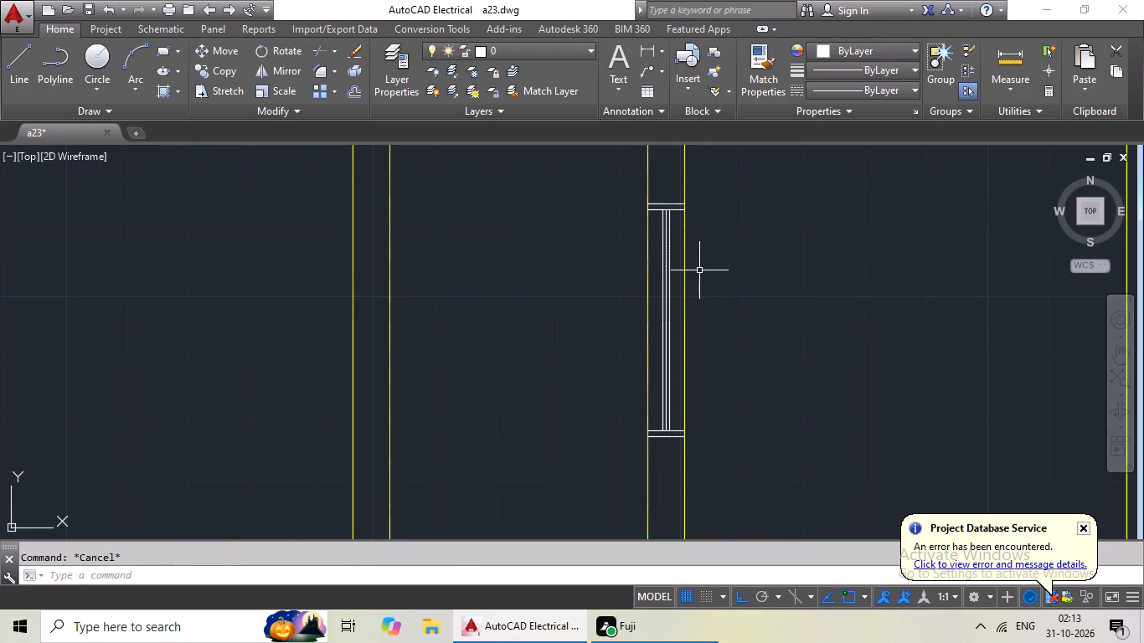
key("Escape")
Select all lines of the two windows in the right unit's top outer wall.
scroll(735, 260, "down", 4)
middle_click_drag(778, 255, 606, 327)
scroll(672, 273, "up", 5)
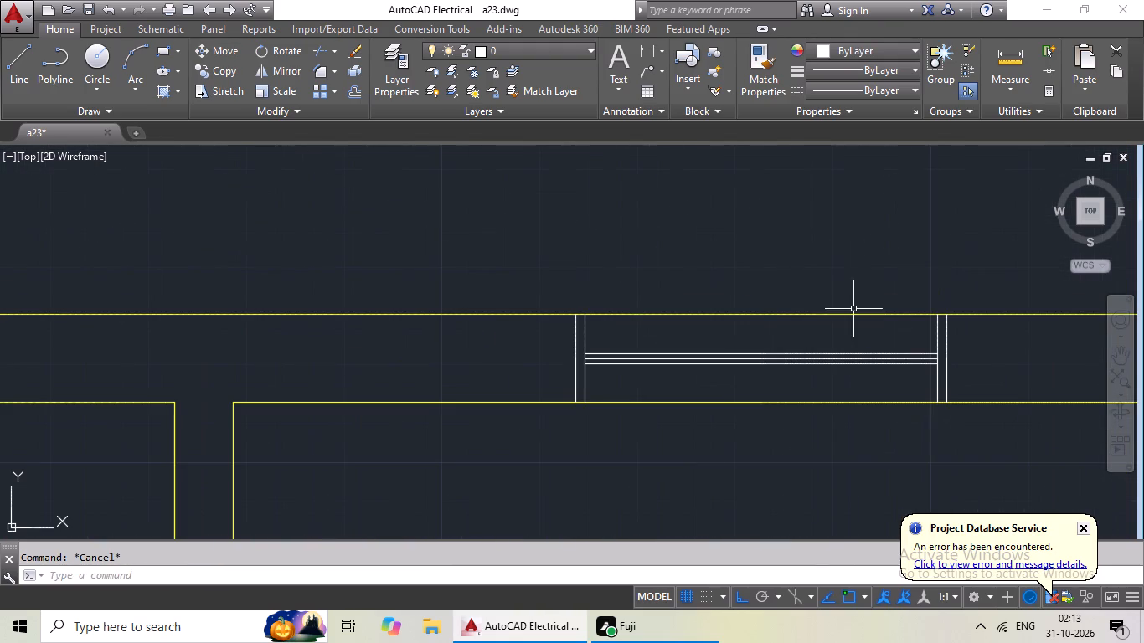
scroll(947, 346, "up", 1)
left_click_drag(993, 336, 912, 390)
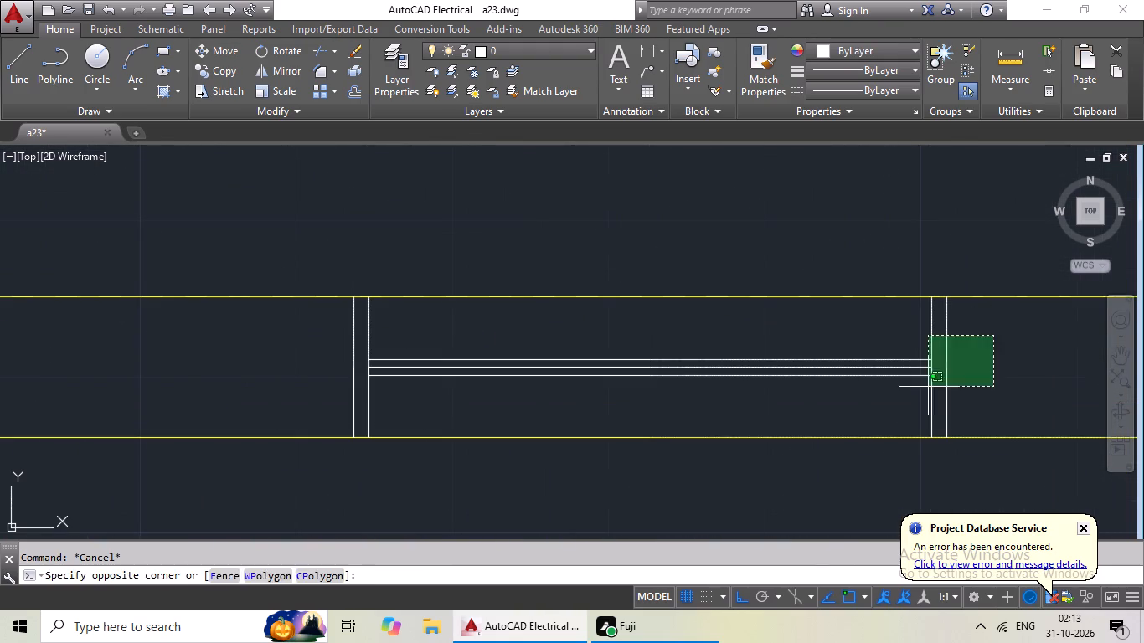
left_click_drag(912, 390, 294, 355)
scroll(425, 351, "down", 3)
middle_click_drag(343, 407, 696, 402)
scroll(416, 352, "up", 4)
scroll(652, 352, "down", 2)
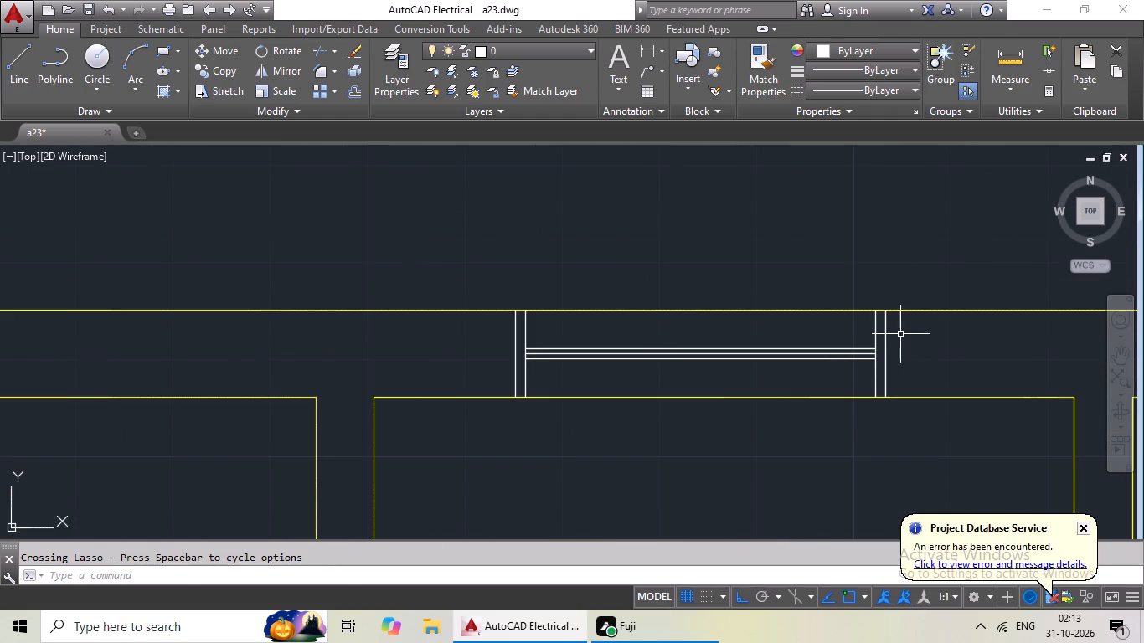
left_click_drag(905, 334, 456, 342)
scroll(570, 341, "down", 3)
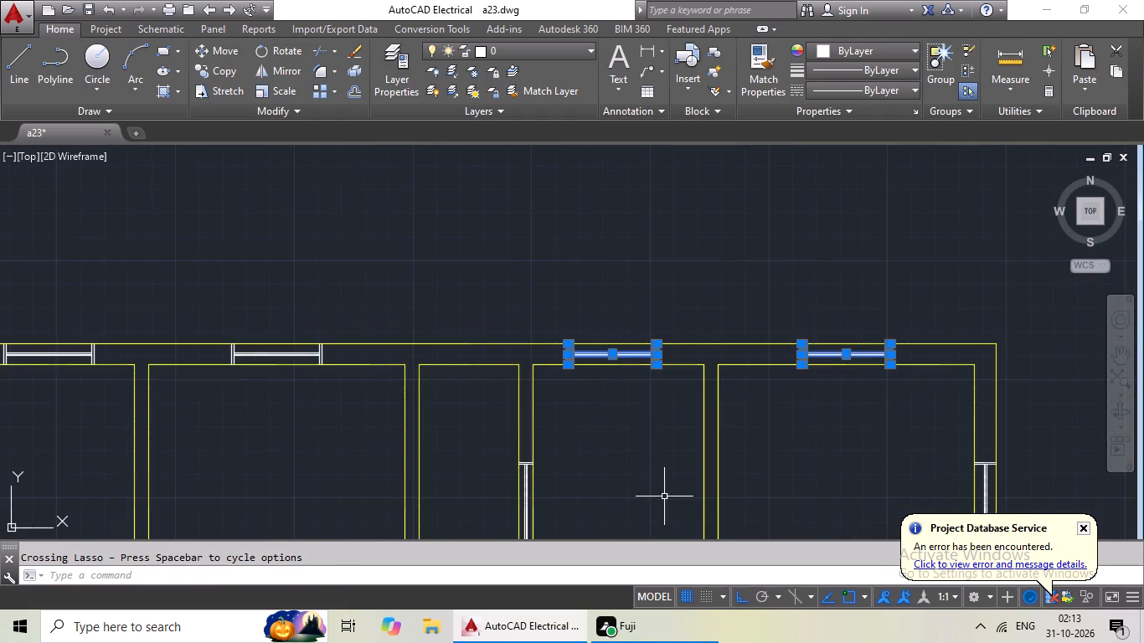
Add all lines of the top-row bedroom window in the right outer wall to the selection.
middle_click_drag(648, 474, 306, 307)
scroll(688, 352, "up", 2)
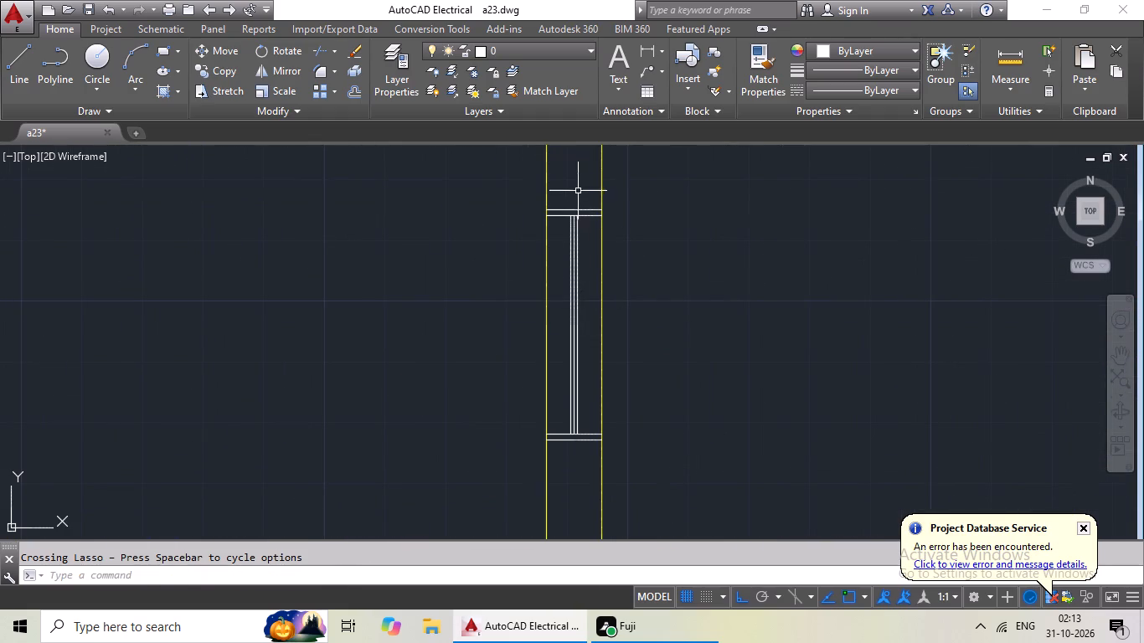
left_click_drag(577, 187, 562, 463)
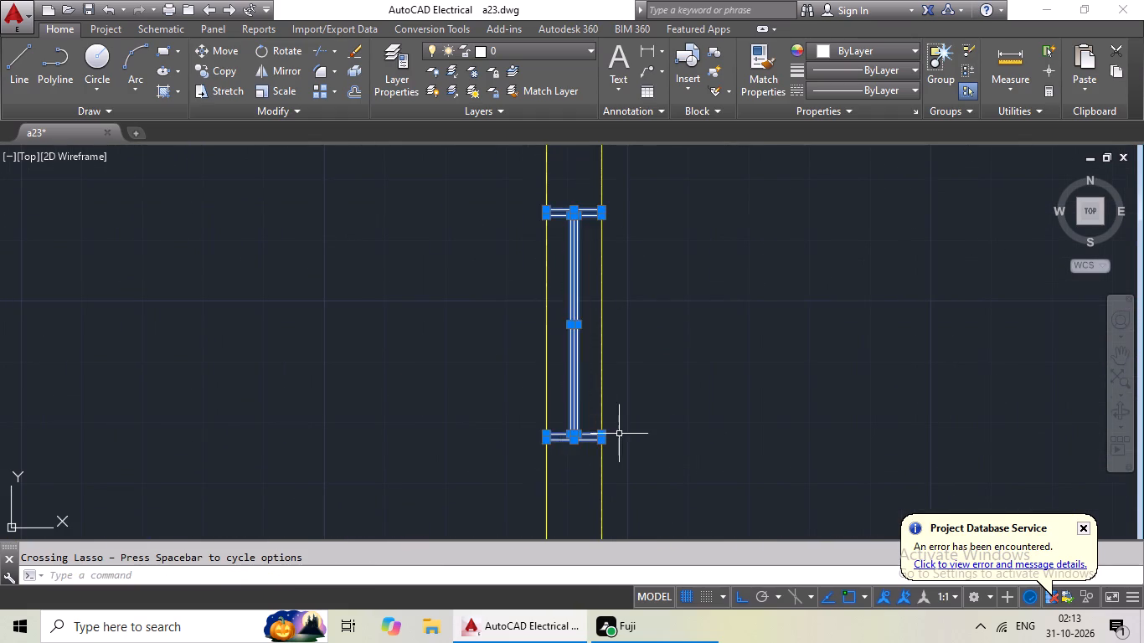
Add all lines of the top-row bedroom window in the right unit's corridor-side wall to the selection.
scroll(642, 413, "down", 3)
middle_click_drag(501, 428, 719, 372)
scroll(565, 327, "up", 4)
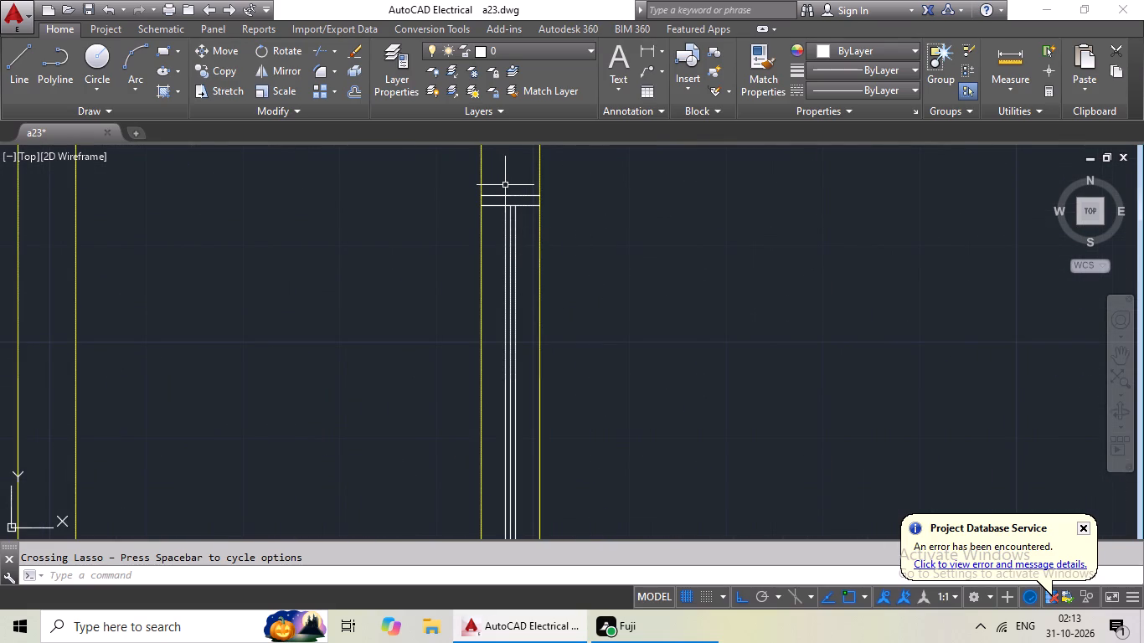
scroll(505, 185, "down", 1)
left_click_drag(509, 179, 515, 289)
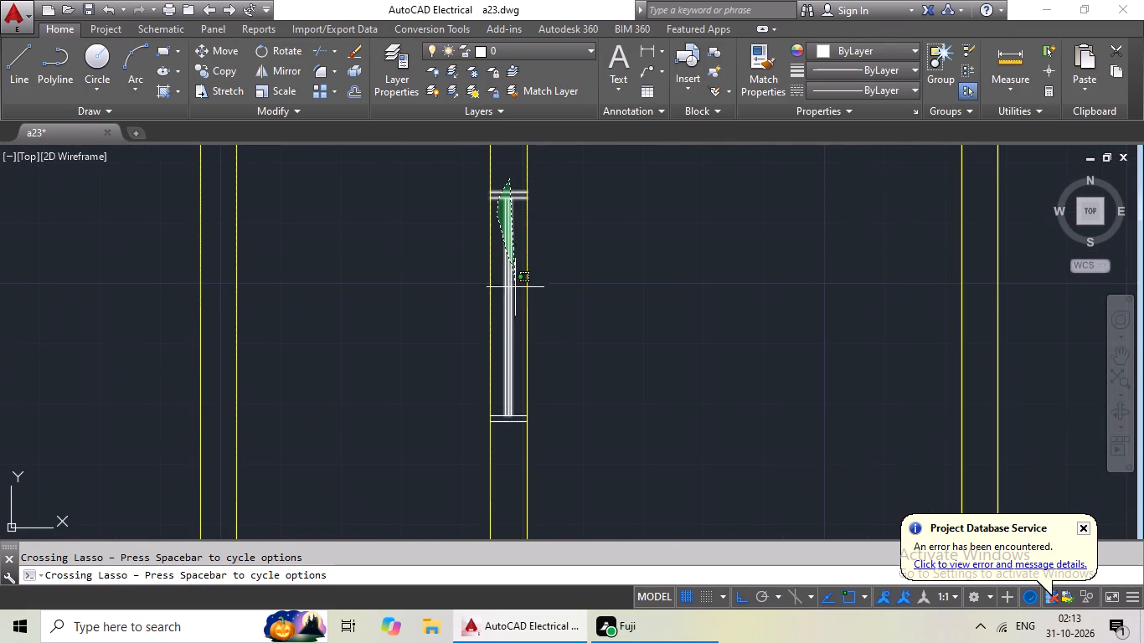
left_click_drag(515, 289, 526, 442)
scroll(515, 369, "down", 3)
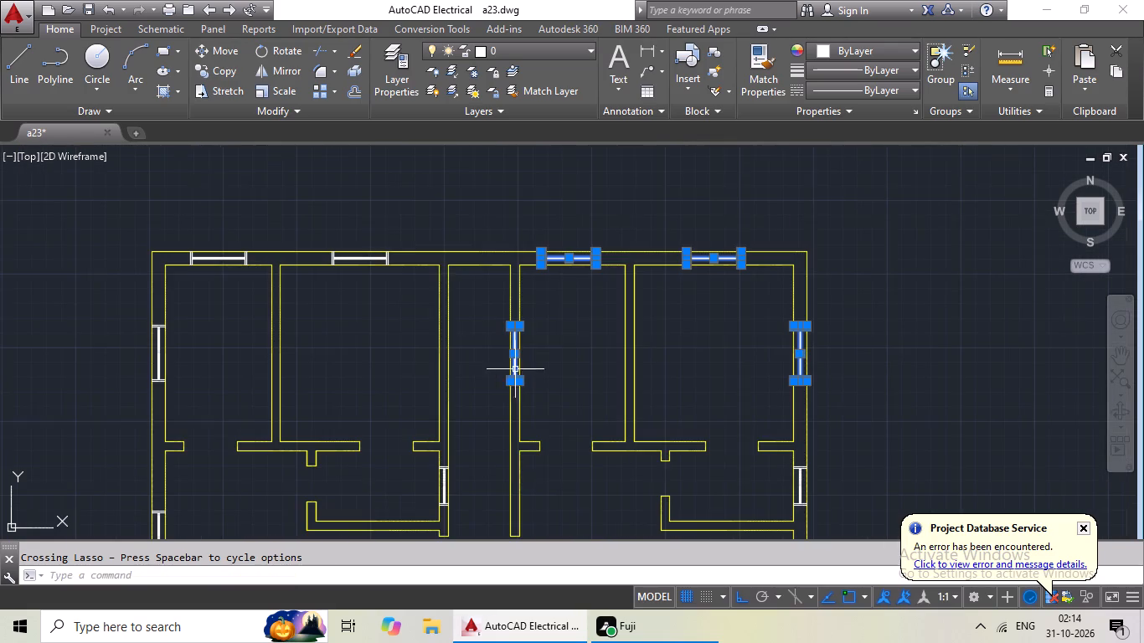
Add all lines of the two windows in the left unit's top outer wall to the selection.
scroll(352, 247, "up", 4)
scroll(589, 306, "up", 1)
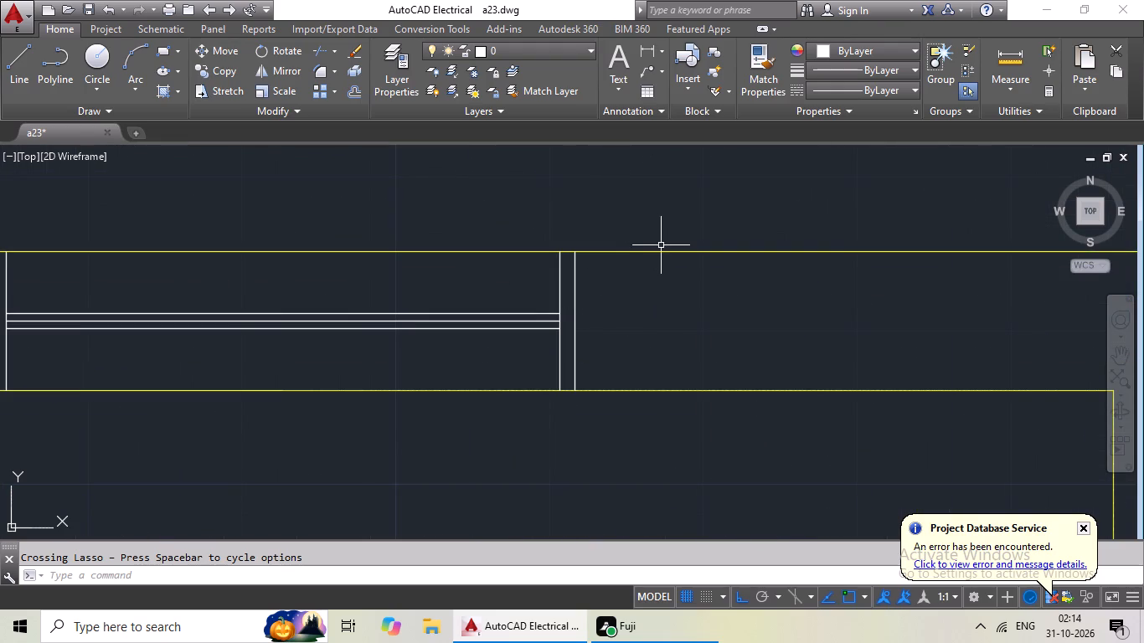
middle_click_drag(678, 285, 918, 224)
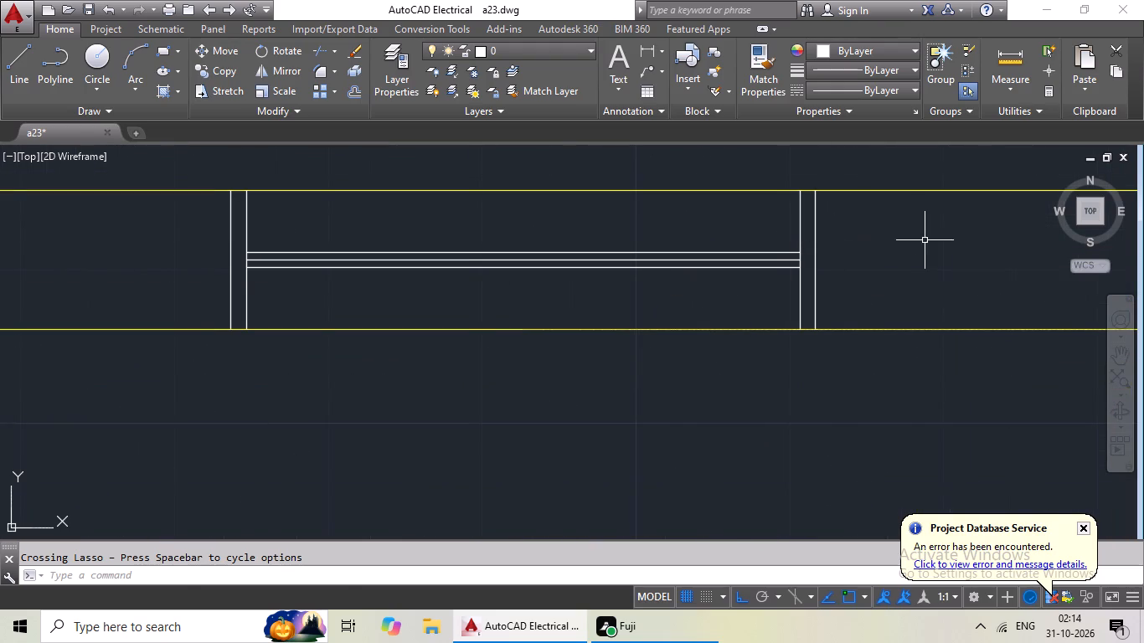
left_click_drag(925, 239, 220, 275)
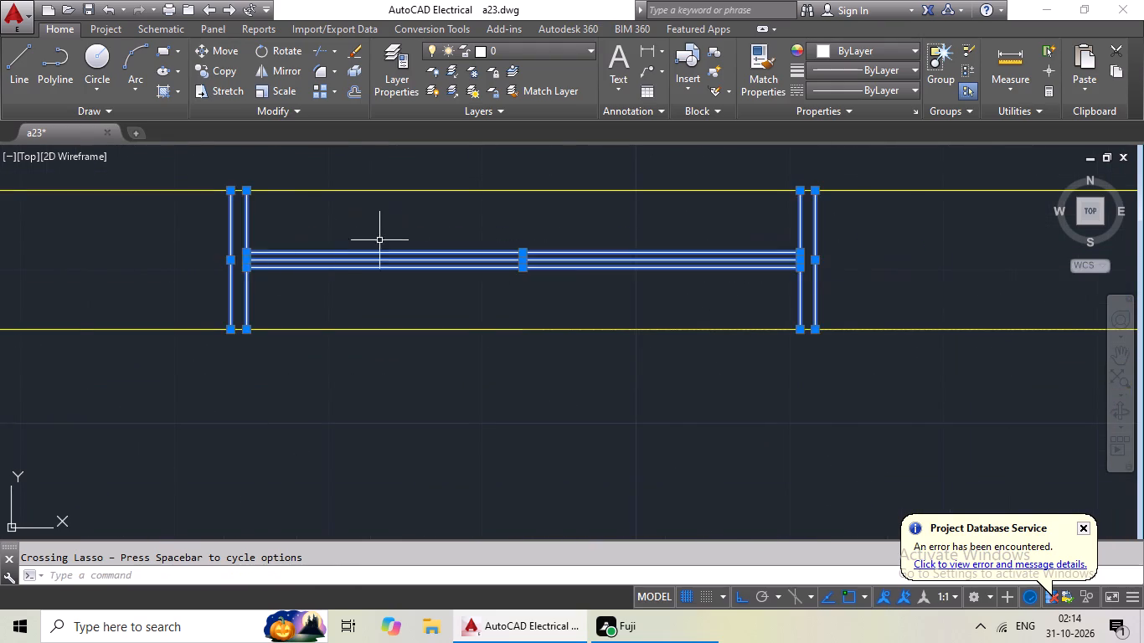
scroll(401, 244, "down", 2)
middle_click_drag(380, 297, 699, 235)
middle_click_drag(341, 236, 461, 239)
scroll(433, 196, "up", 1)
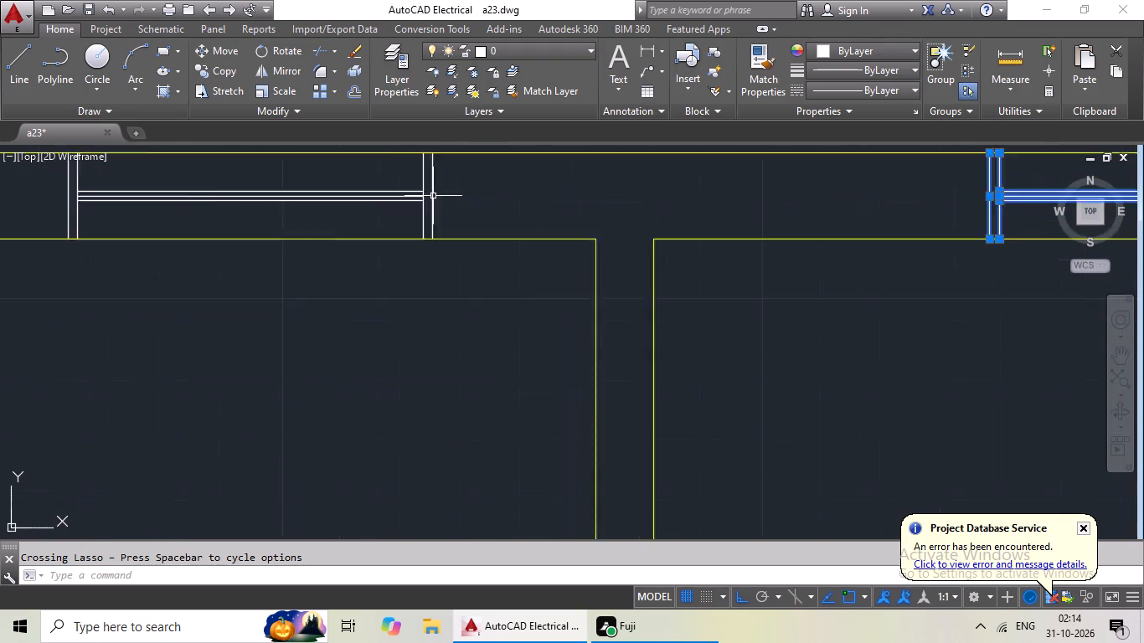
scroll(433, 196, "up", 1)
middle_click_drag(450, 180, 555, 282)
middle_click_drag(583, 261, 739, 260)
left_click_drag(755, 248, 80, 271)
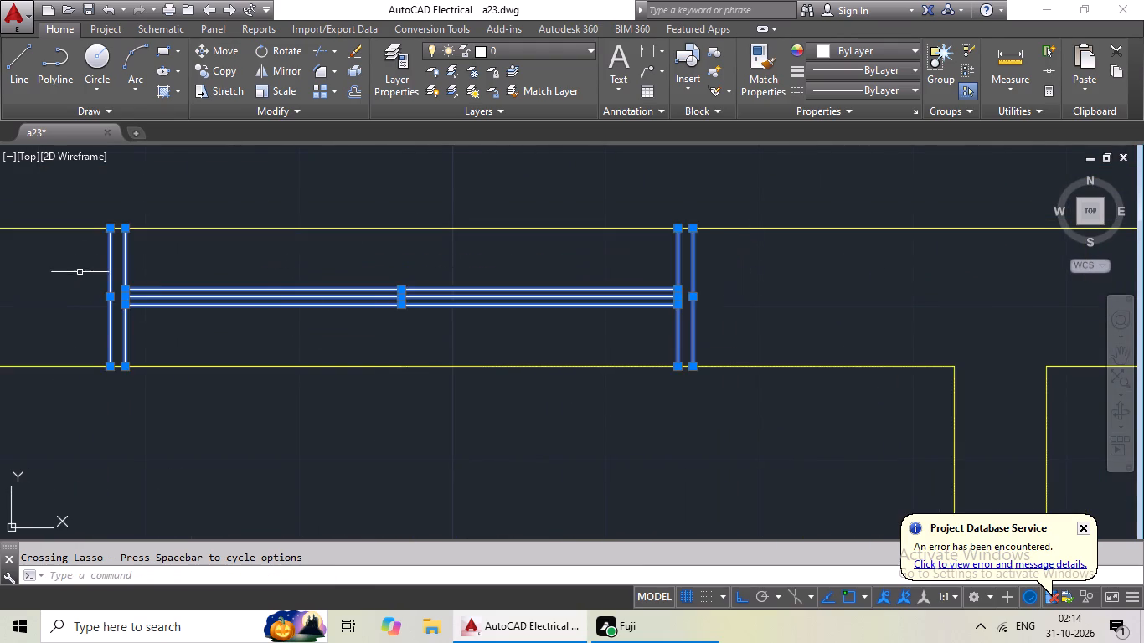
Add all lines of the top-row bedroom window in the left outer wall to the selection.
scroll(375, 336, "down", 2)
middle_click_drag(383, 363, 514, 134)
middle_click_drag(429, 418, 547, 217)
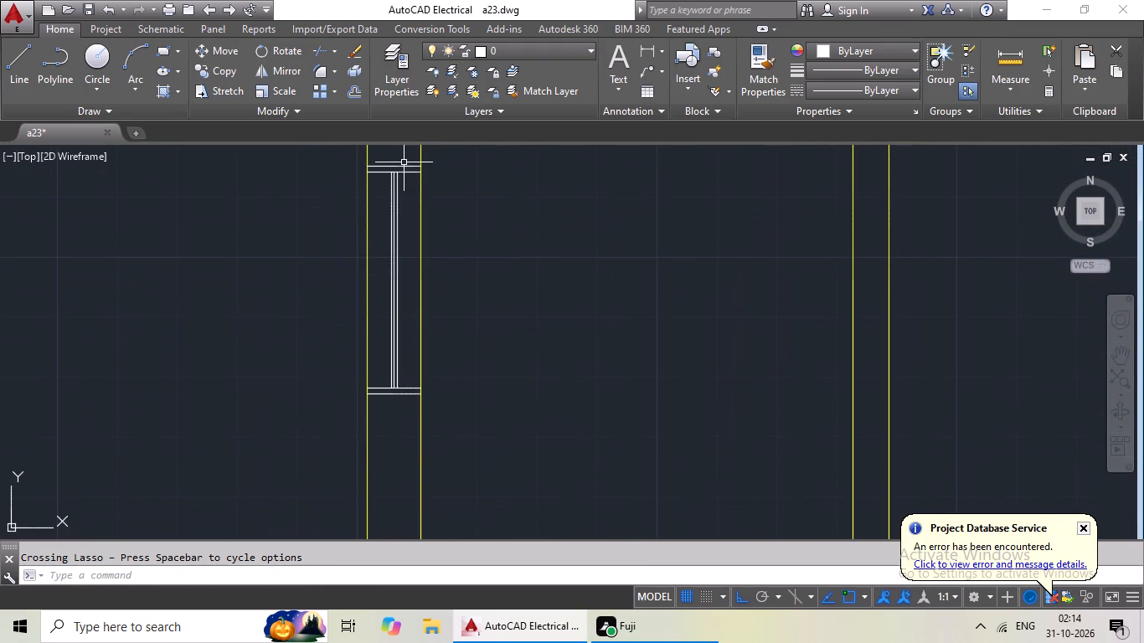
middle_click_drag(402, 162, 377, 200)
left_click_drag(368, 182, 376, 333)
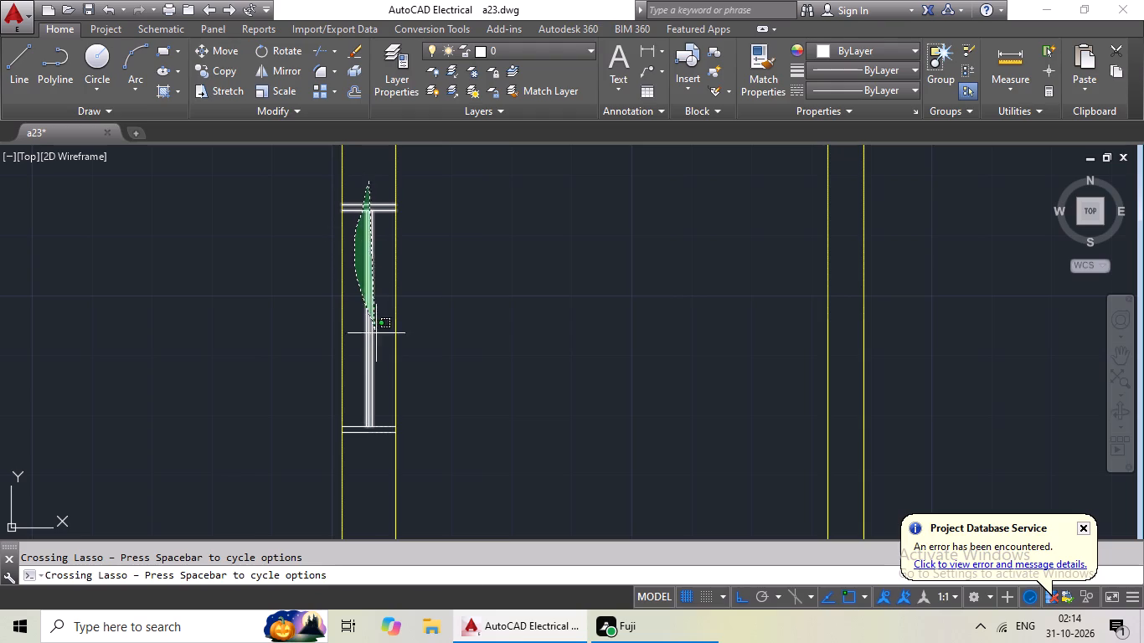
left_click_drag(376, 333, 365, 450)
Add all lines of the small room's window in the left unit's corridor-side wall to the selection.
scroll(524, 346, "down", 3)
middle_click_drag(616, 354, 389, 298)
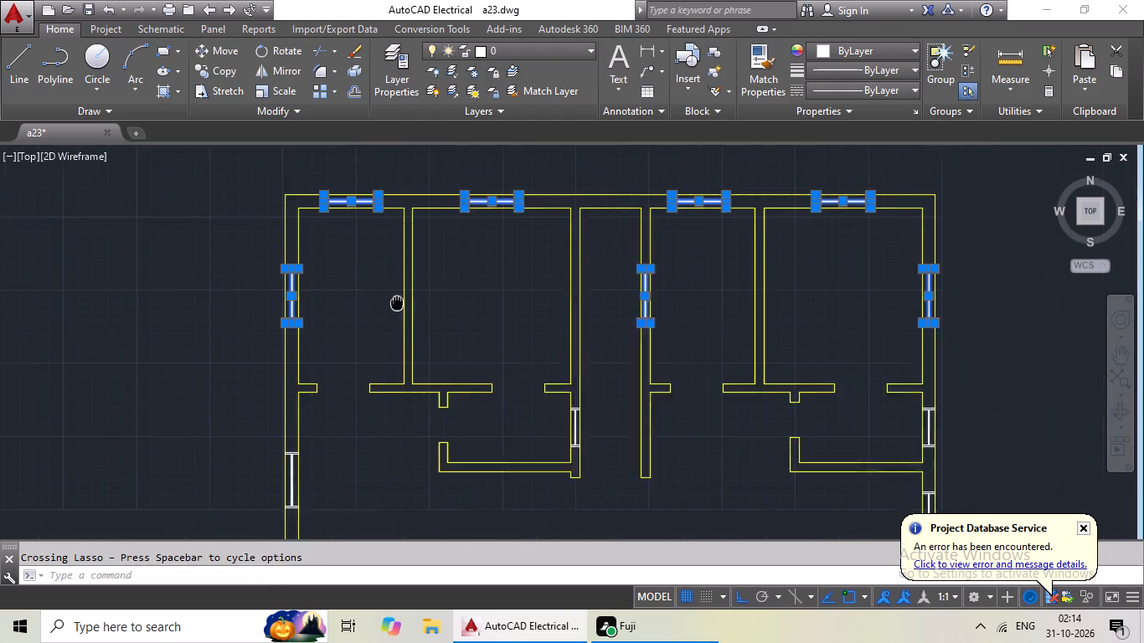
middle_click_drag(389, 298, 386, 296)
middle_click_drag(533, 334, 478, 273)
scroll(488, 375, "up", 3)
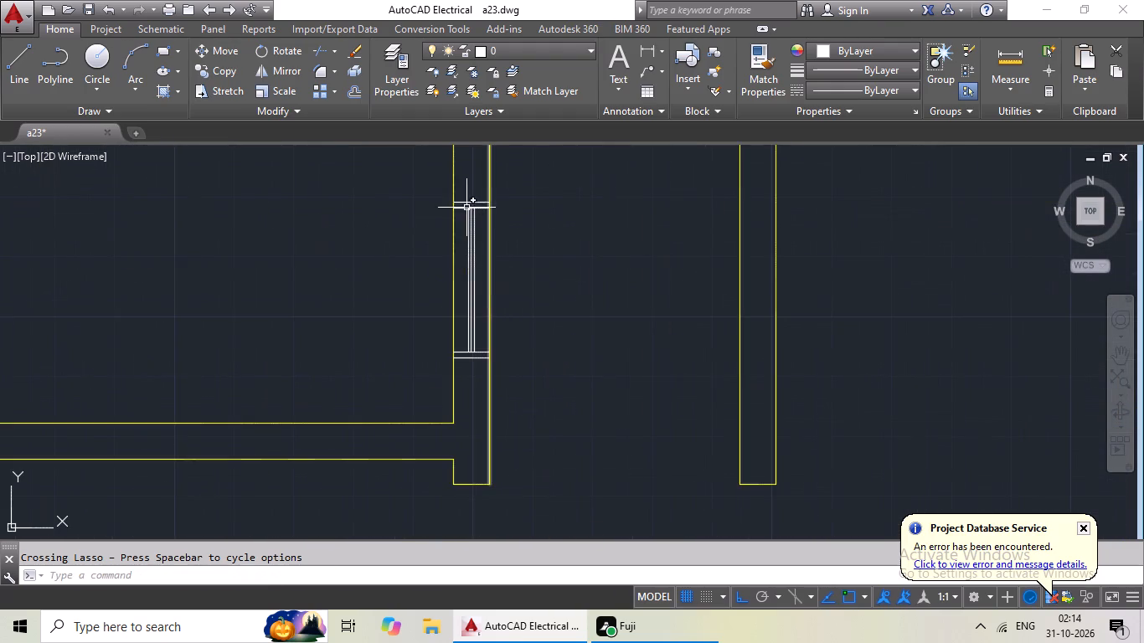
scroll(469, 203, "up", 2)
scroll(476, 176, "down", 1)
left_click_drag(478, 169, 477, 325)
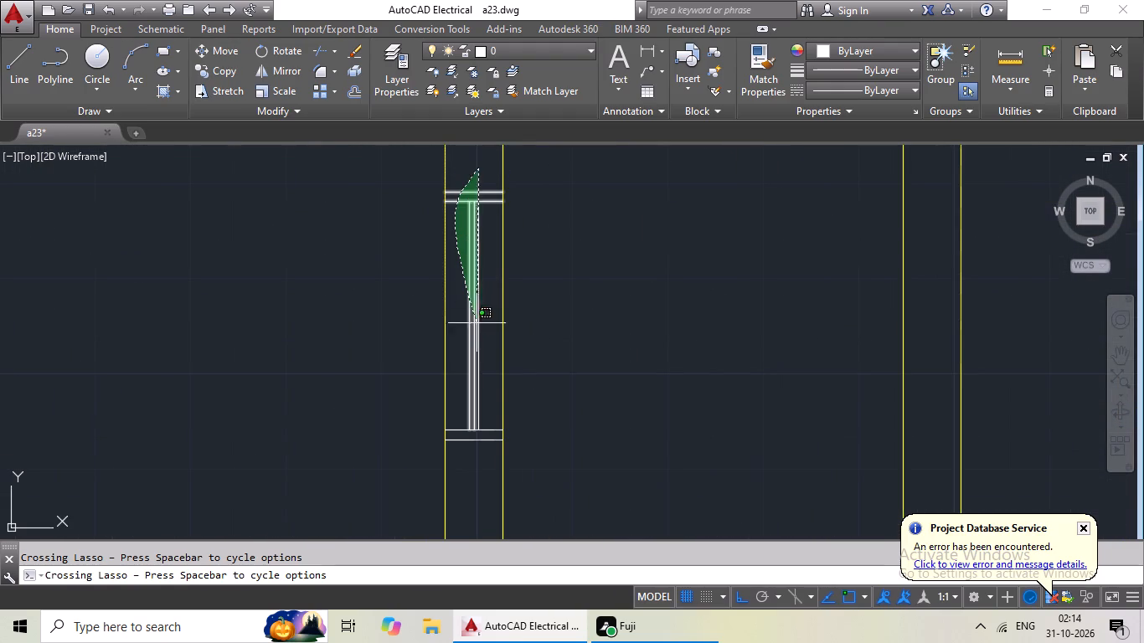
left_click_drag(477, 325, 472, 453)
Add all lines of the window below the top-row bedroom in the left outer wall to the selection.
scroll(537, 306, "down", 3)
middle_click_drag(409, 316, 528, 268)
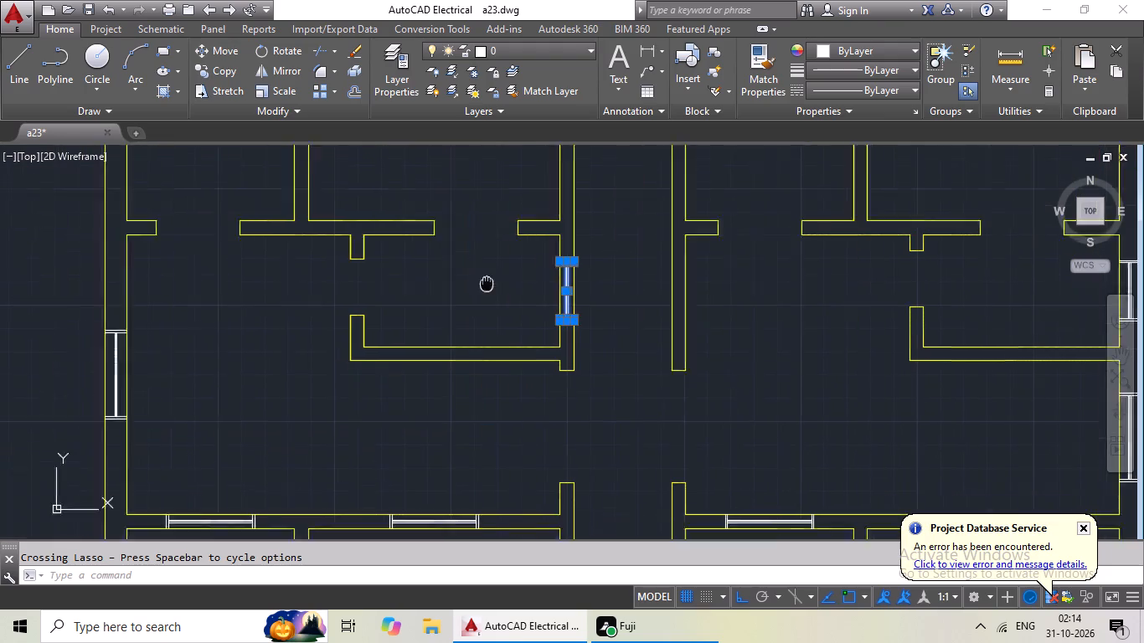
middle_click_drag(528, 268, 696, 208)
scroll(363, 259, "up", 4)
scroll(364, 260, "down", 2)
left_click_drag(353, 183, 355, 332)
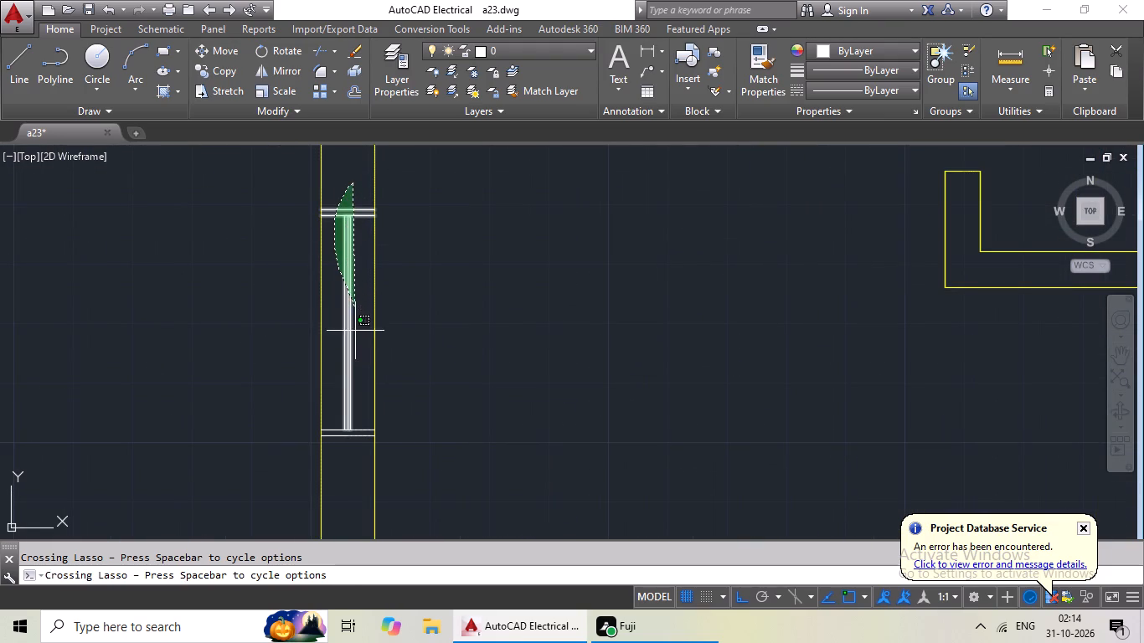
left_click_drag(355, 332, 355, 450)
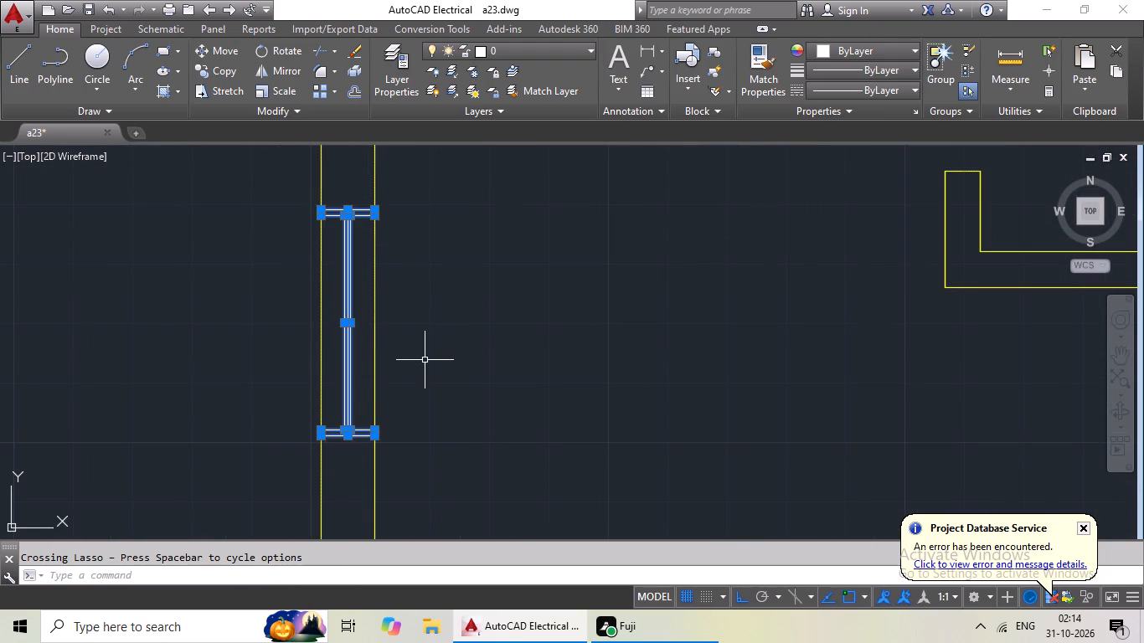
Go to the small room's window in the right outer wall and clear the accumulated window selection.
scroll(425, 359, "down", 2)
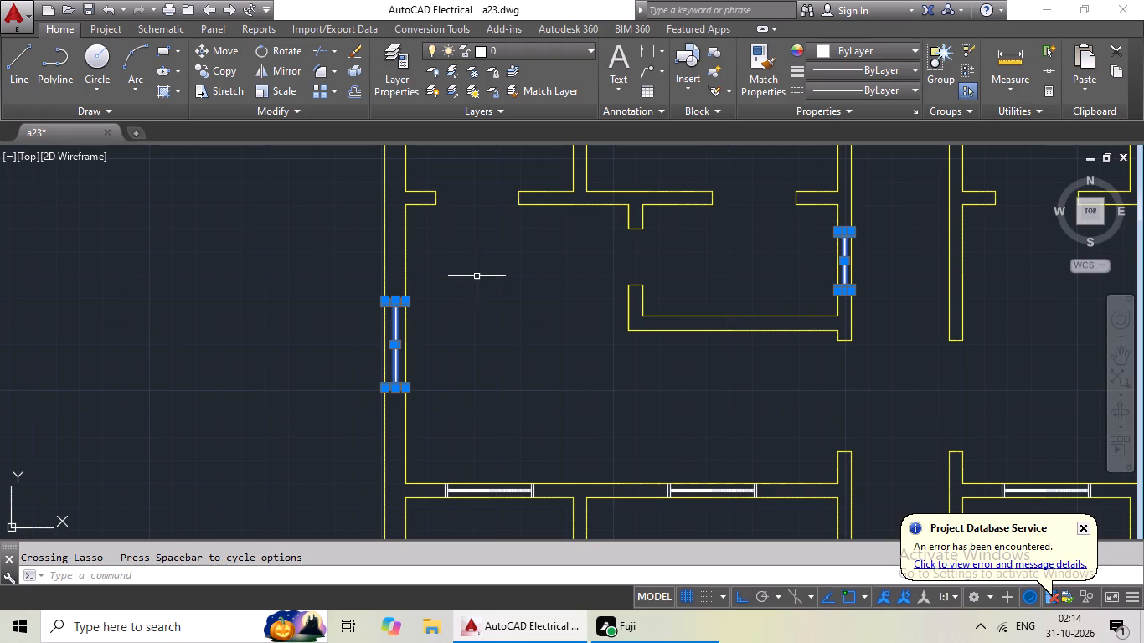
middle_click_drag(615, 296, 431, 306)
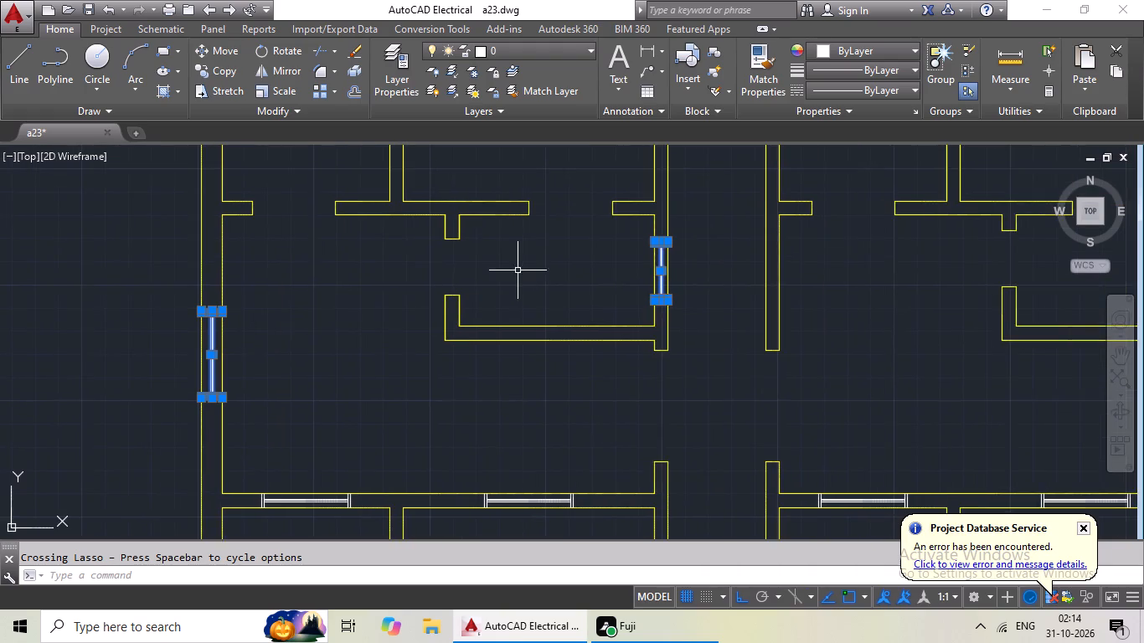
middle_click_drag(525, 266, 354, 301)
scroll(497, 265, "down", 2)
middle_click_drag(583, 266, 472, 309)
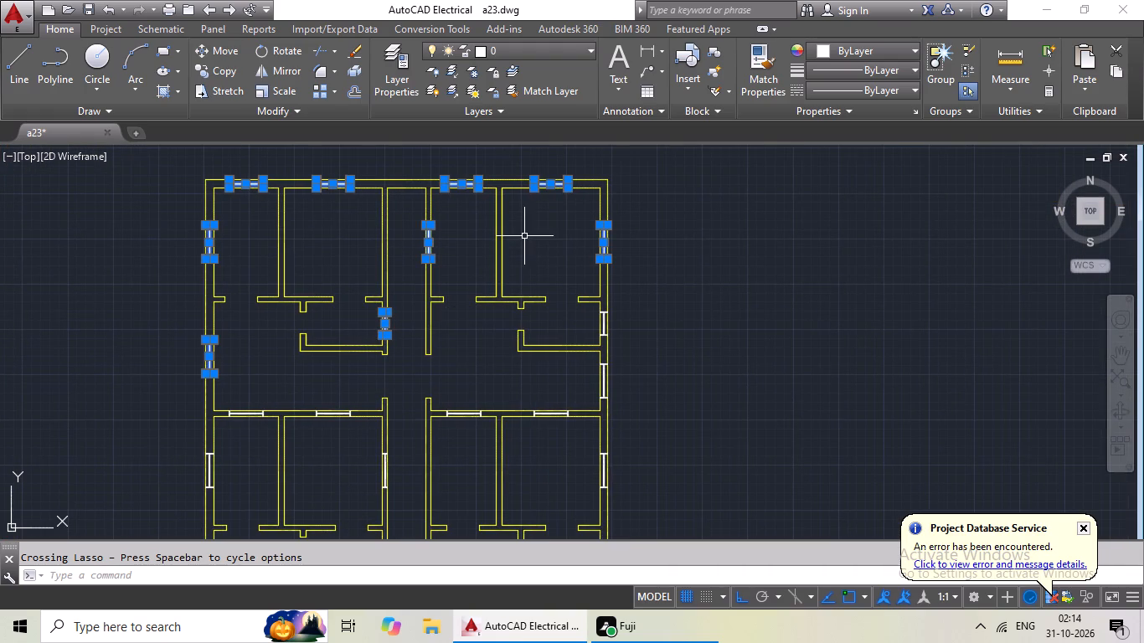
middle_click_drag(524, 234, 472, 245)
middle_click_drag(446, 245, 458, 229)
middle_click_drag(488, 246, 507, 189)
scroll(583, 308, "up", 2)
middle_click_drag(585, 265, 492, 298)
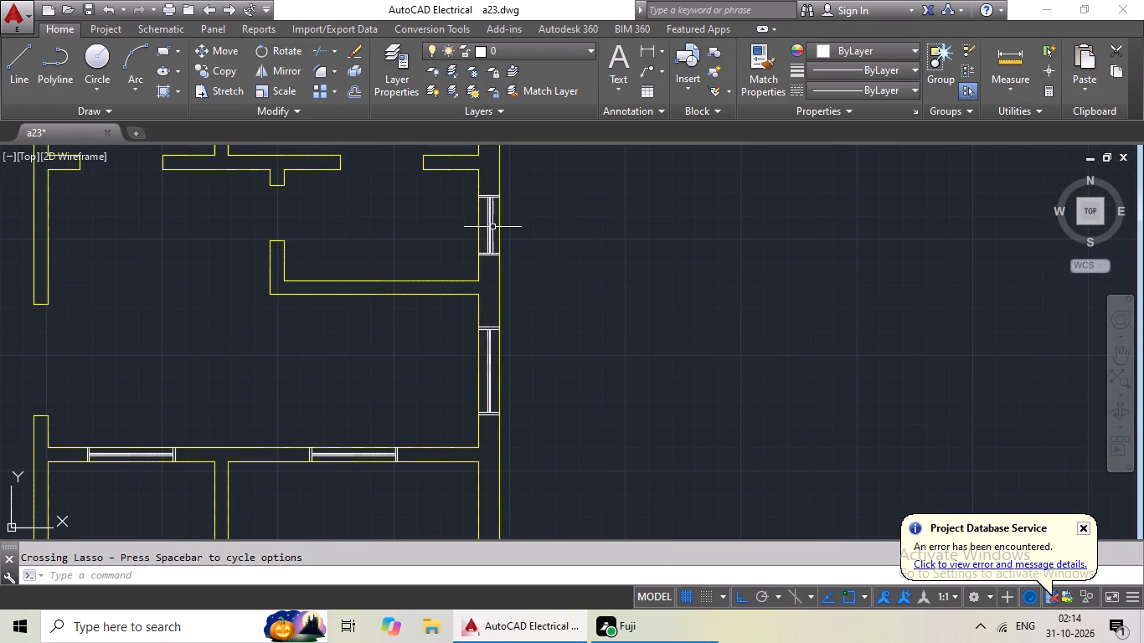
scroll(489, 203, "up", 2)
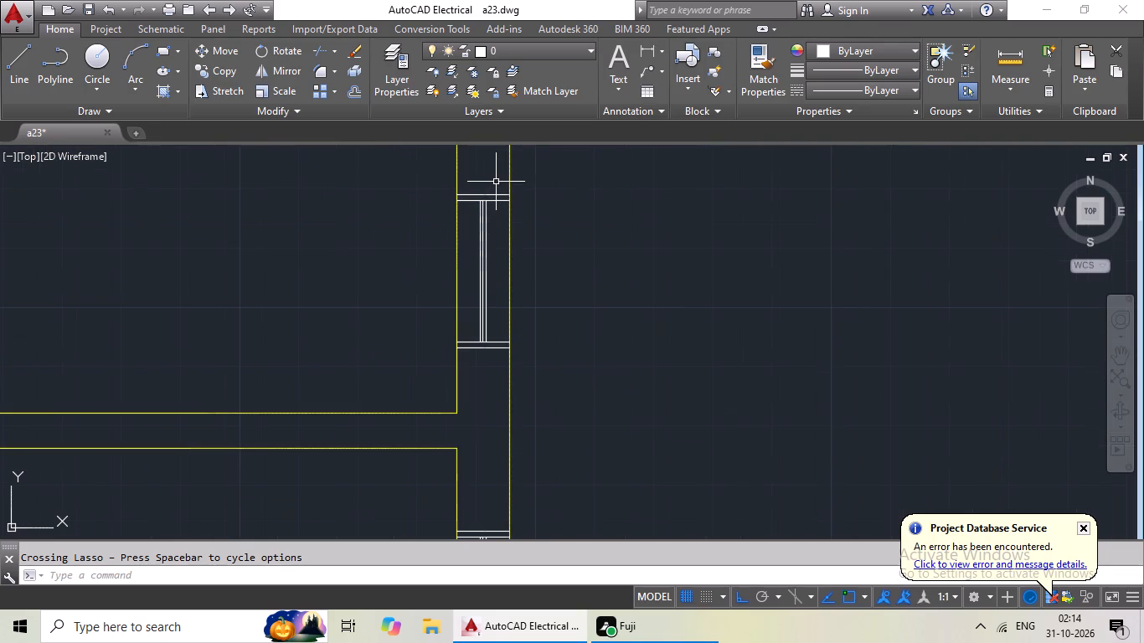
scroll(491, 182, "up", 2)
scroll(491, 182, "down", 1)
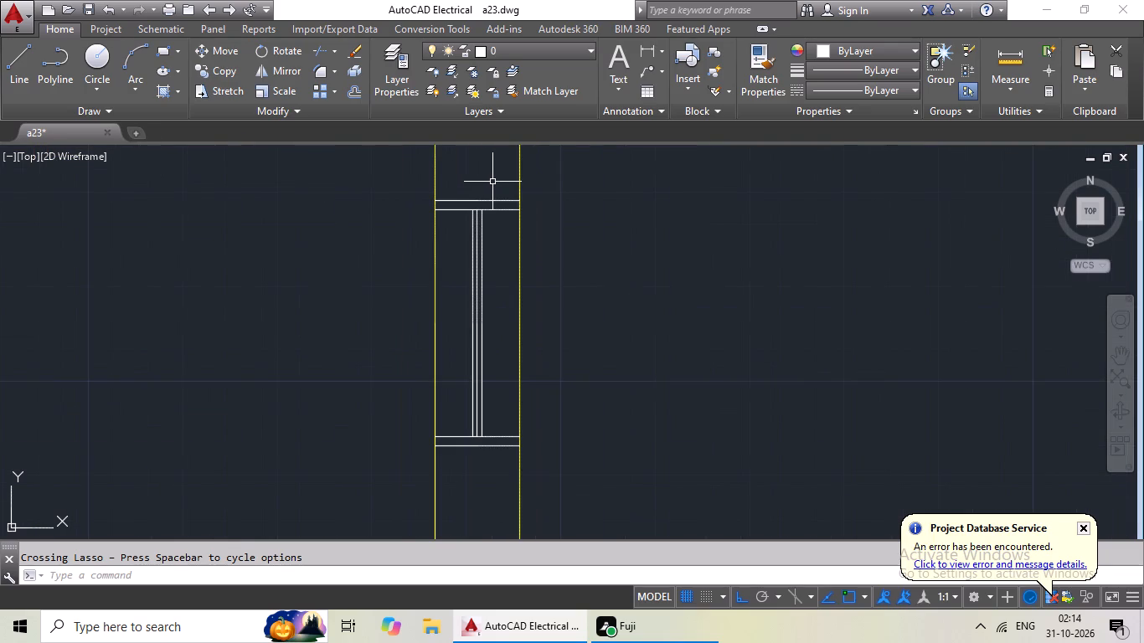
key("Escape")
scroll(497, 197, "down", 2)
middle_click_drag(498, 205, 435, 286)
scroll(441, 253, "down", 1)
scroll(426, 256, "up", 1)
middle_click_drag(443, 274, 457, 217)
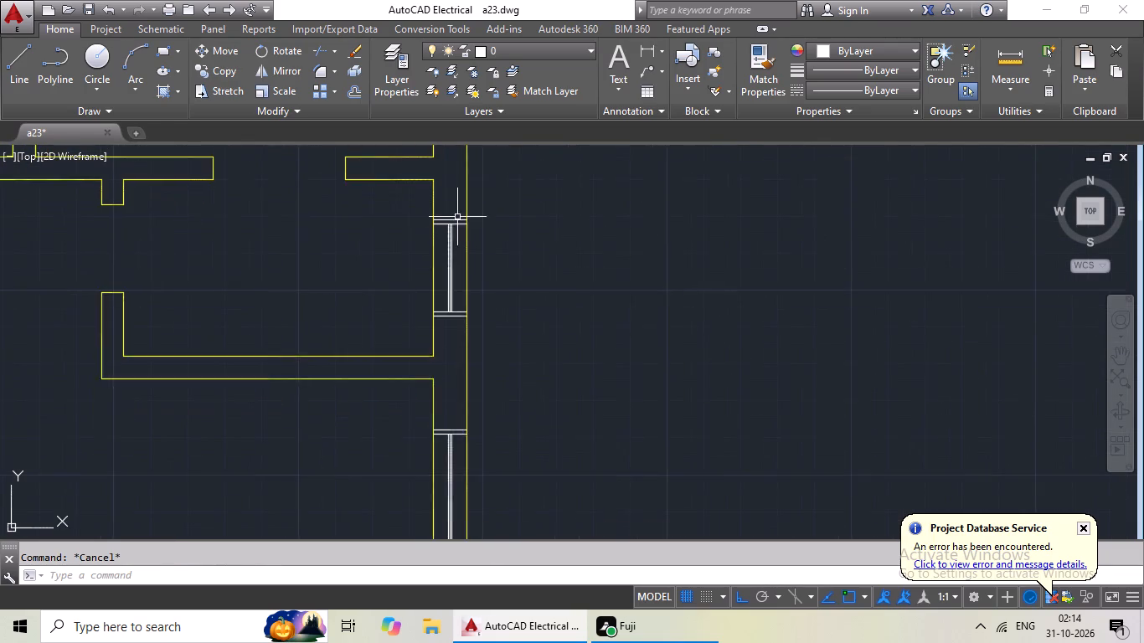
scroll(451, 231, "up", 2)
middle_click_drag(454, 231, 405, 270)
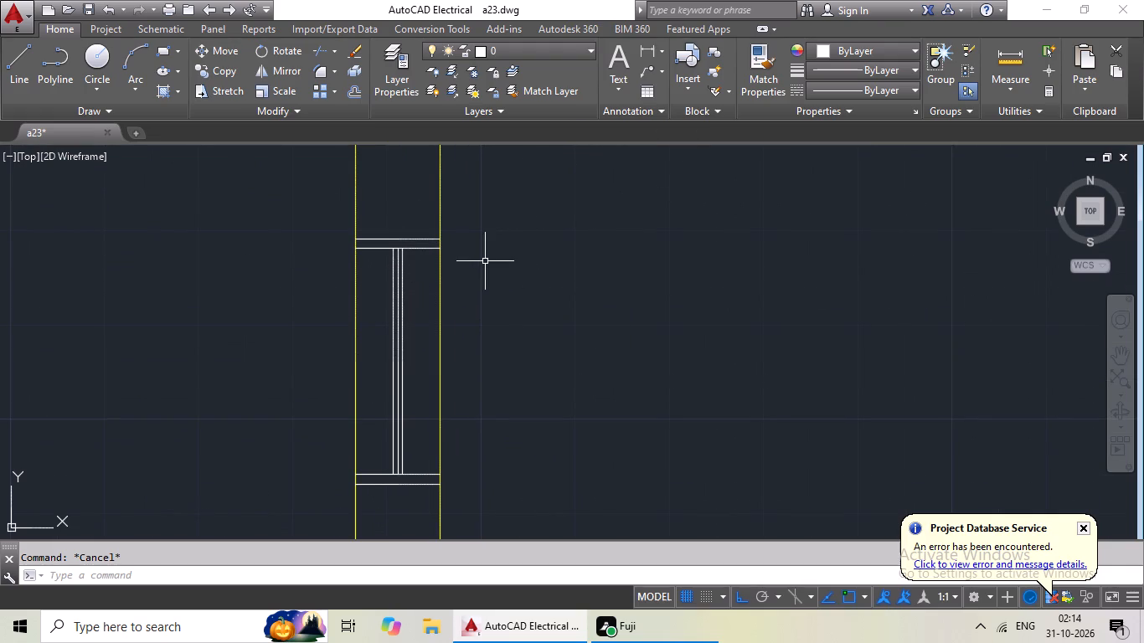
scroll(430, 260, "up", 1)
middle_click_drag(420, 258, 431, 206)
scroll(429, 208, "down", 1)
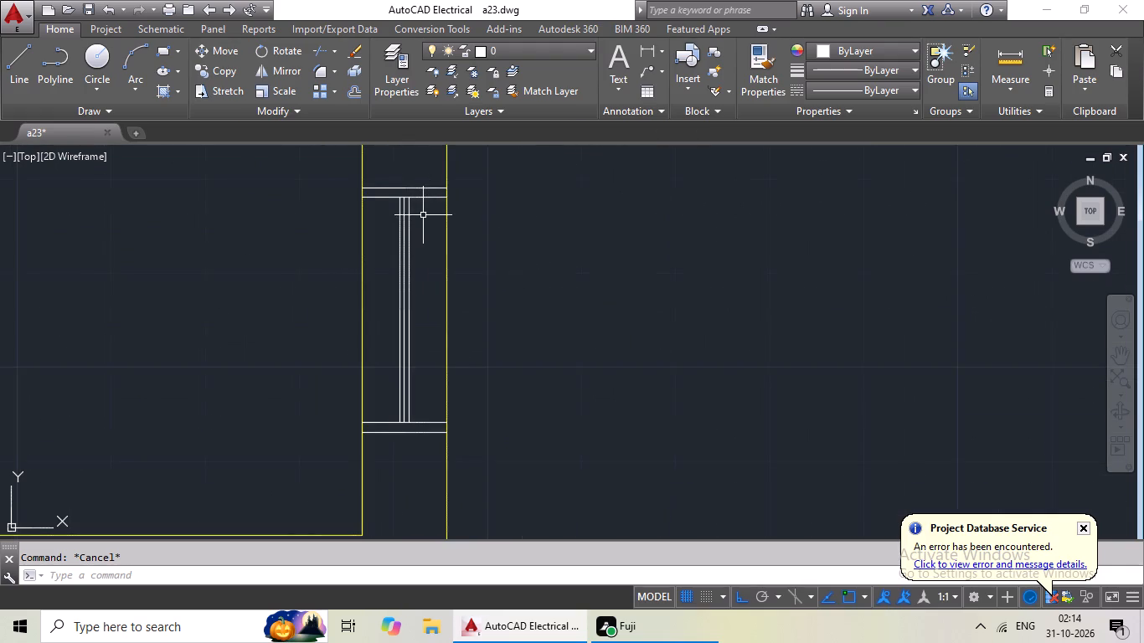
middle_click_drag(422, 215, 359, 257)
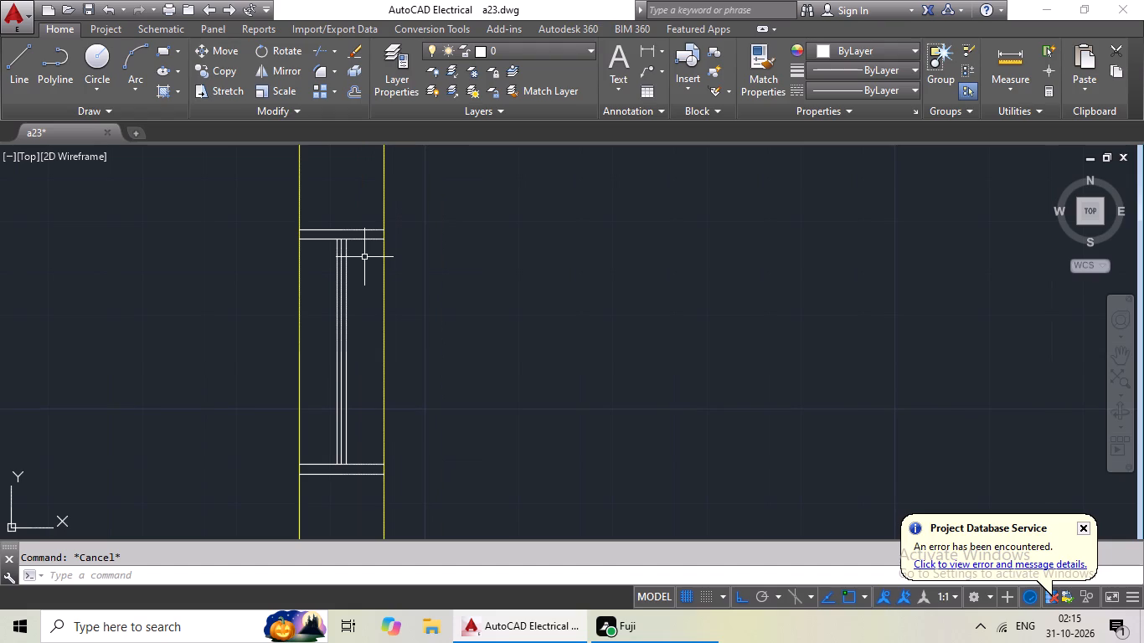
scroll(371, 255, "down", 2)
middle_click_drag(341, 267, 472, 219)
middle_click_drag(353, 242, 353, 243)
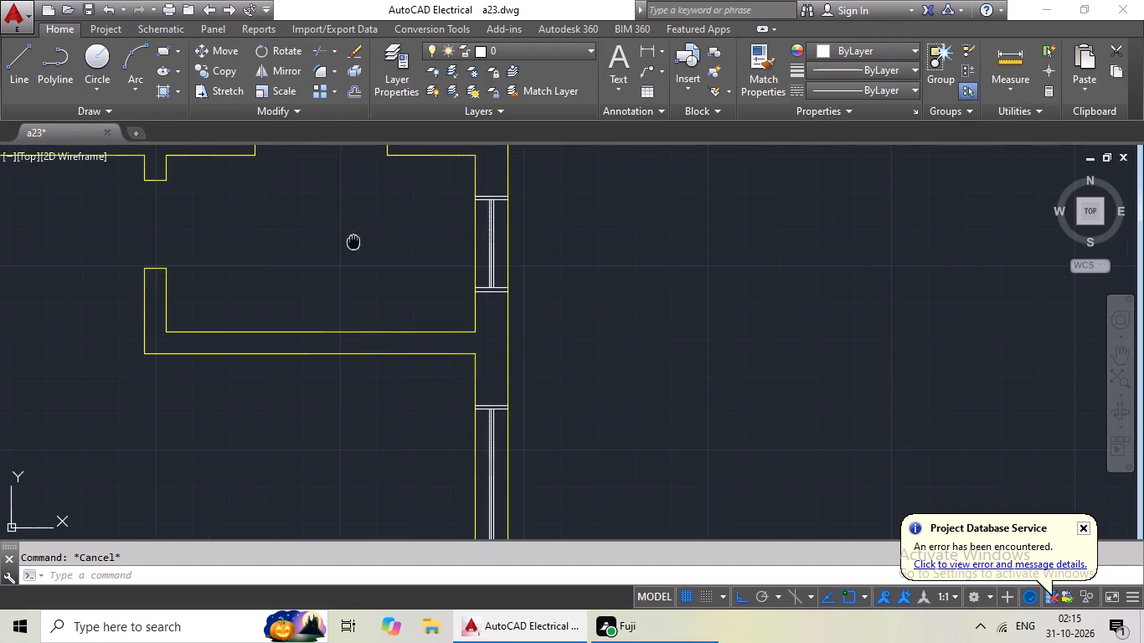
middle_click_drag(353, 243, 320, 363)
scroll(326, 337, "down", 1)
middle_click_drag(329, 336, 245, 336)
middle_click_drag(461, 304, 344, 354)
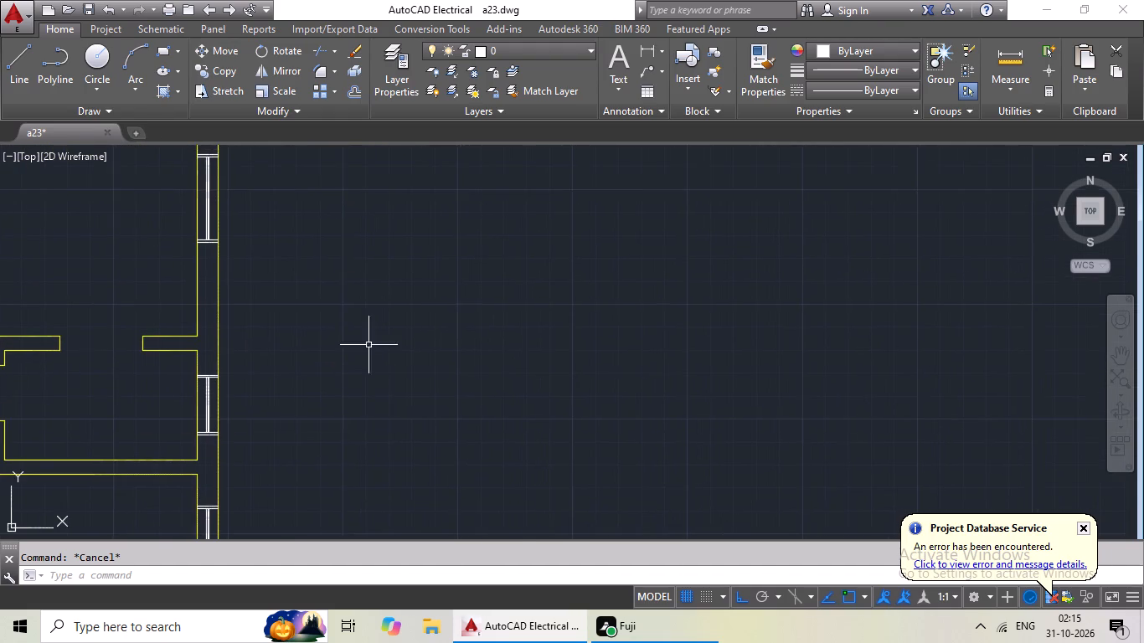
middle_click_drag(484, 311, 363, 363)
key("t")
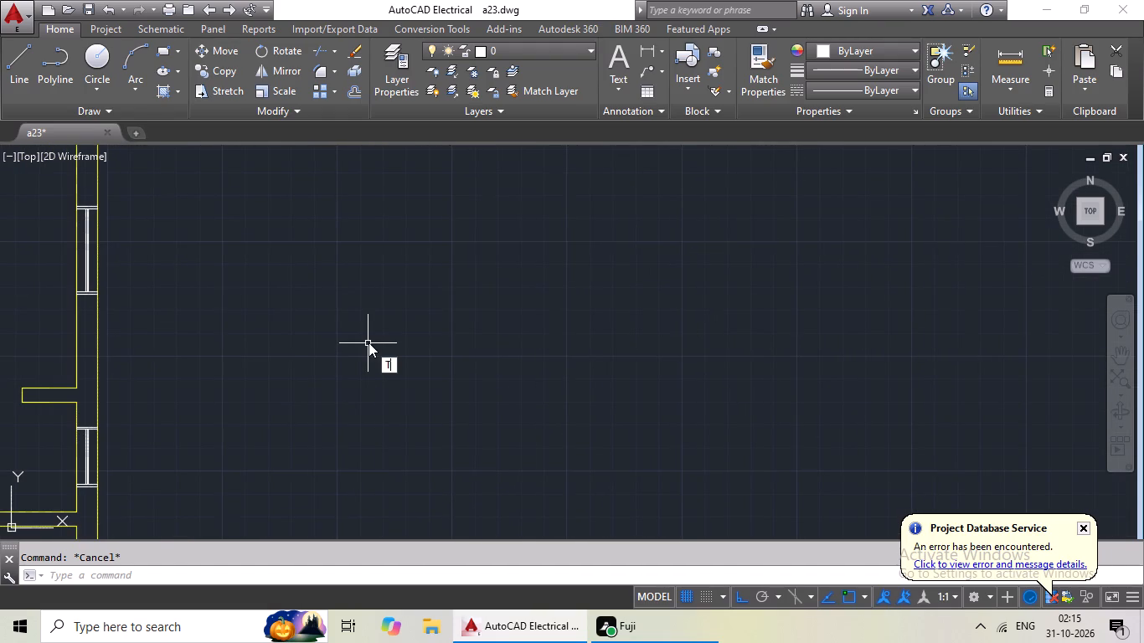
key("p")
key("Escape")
Select all lines of the top-row bedroom window in the right outer wall with an enclosing selection window.
middle_click_drag(243, 364, 624, 439)
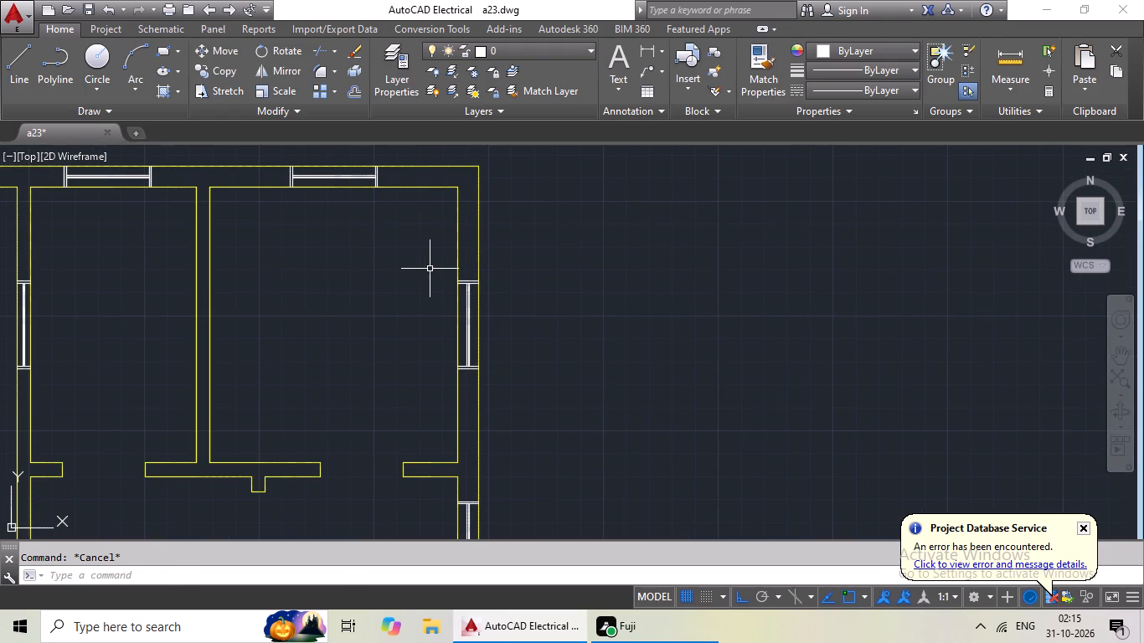
left_click(430, 268)
left_click(512, 393)
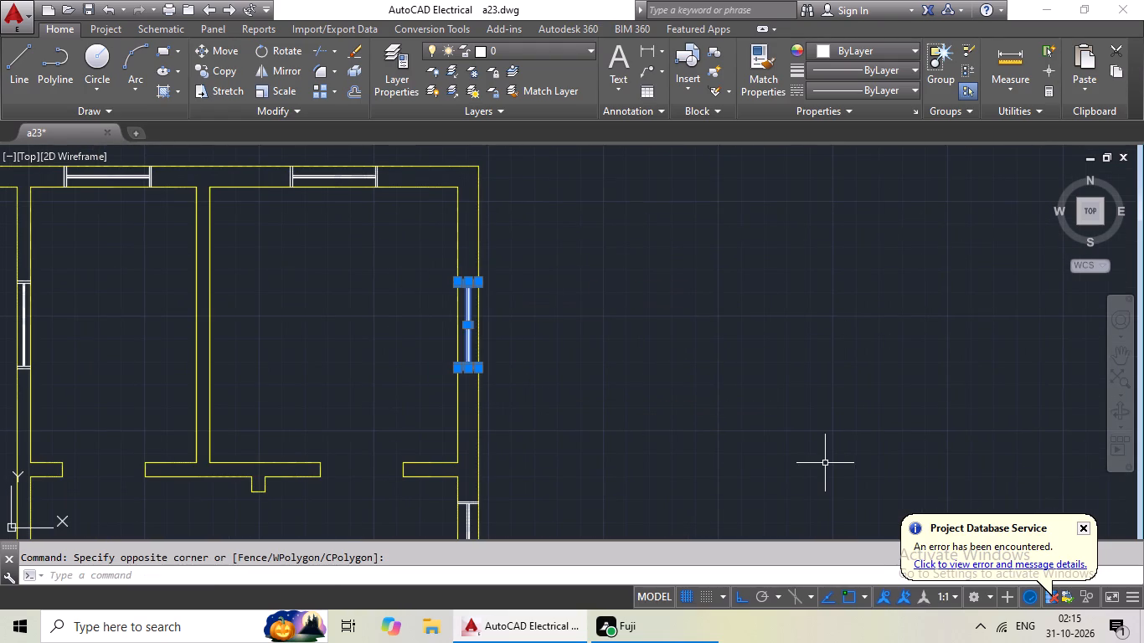
left_click_drag(712, 275, 874, 428)
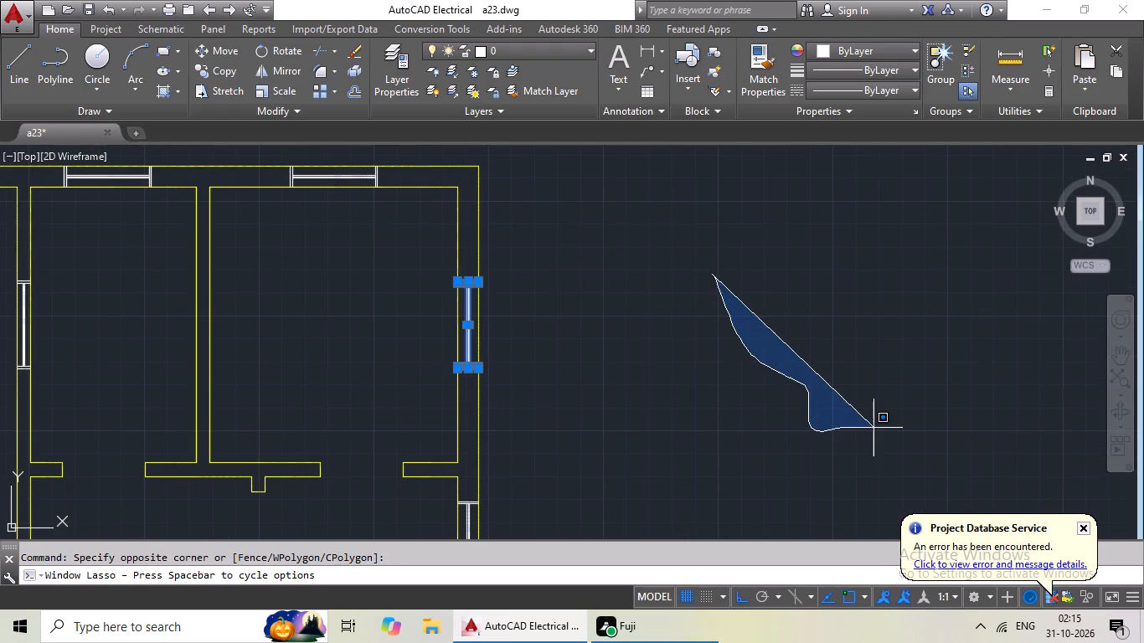
left_click_drag(874, 428, 875, 428)
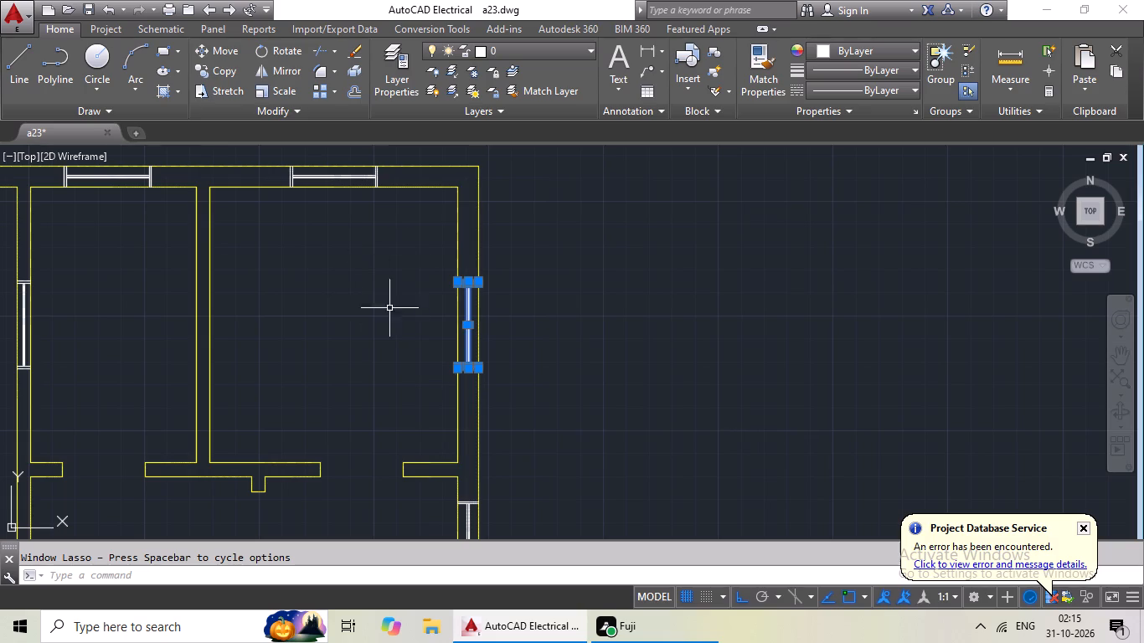
left_click(412, 259)
left_click(581, 424)
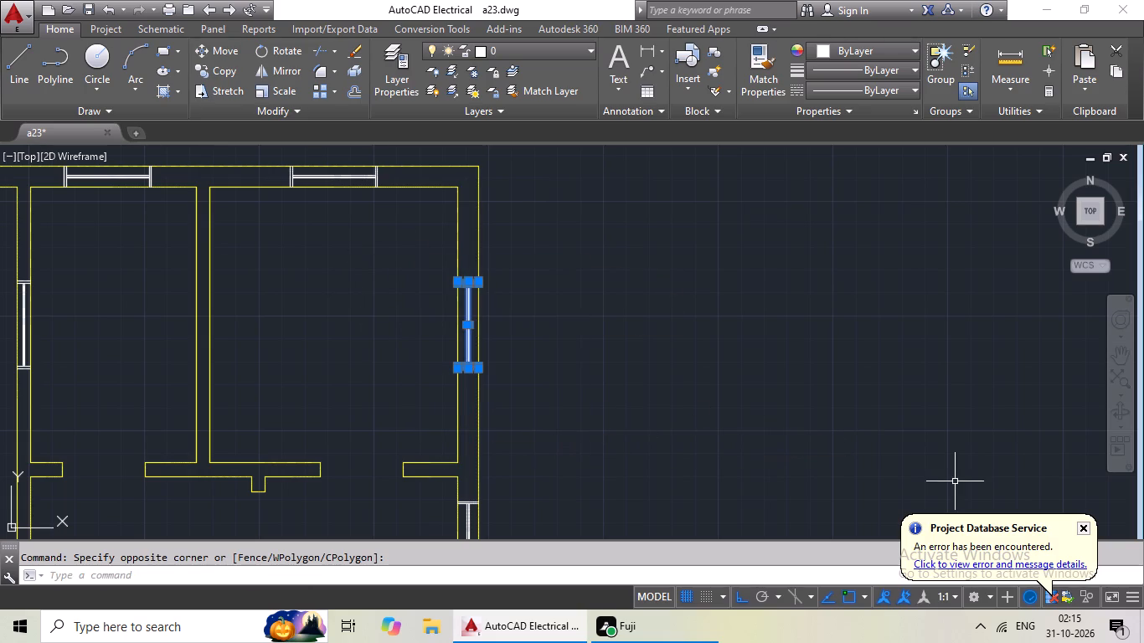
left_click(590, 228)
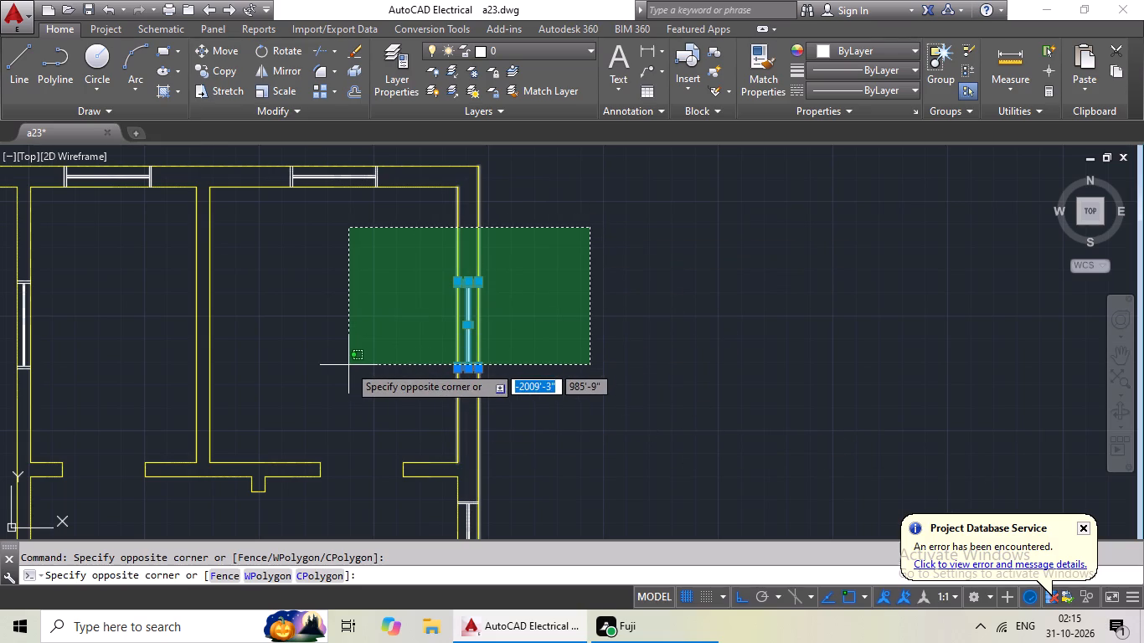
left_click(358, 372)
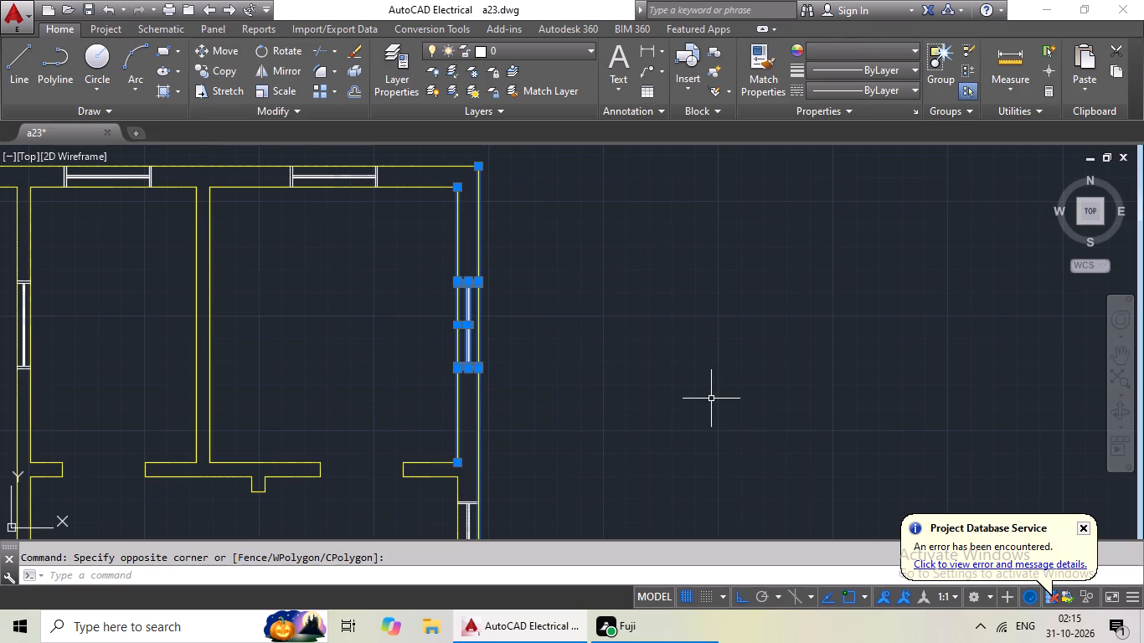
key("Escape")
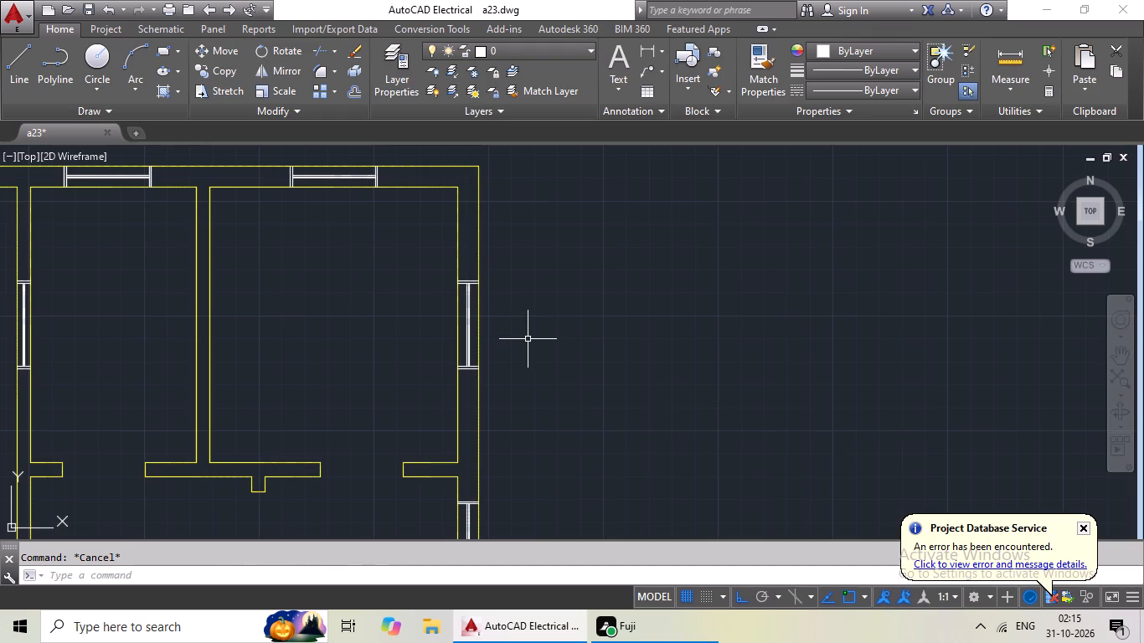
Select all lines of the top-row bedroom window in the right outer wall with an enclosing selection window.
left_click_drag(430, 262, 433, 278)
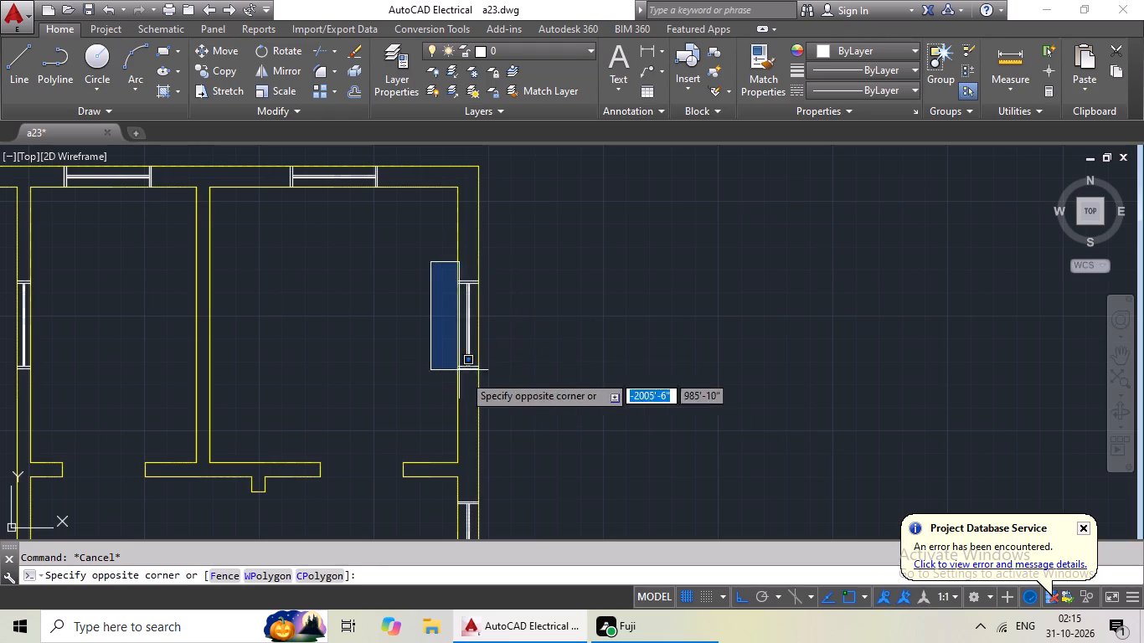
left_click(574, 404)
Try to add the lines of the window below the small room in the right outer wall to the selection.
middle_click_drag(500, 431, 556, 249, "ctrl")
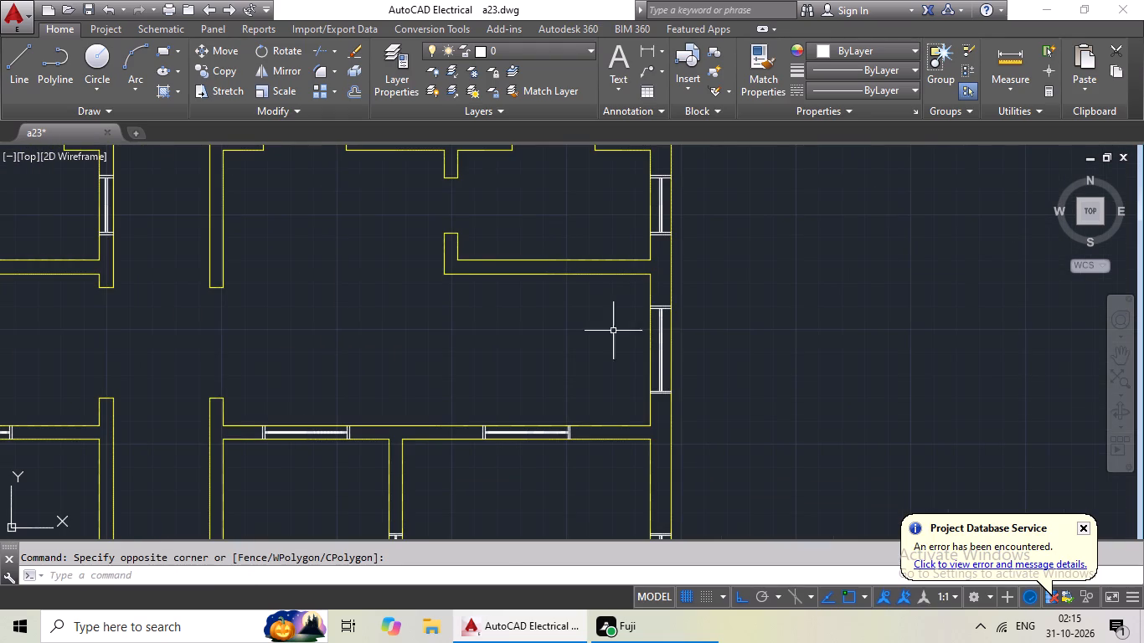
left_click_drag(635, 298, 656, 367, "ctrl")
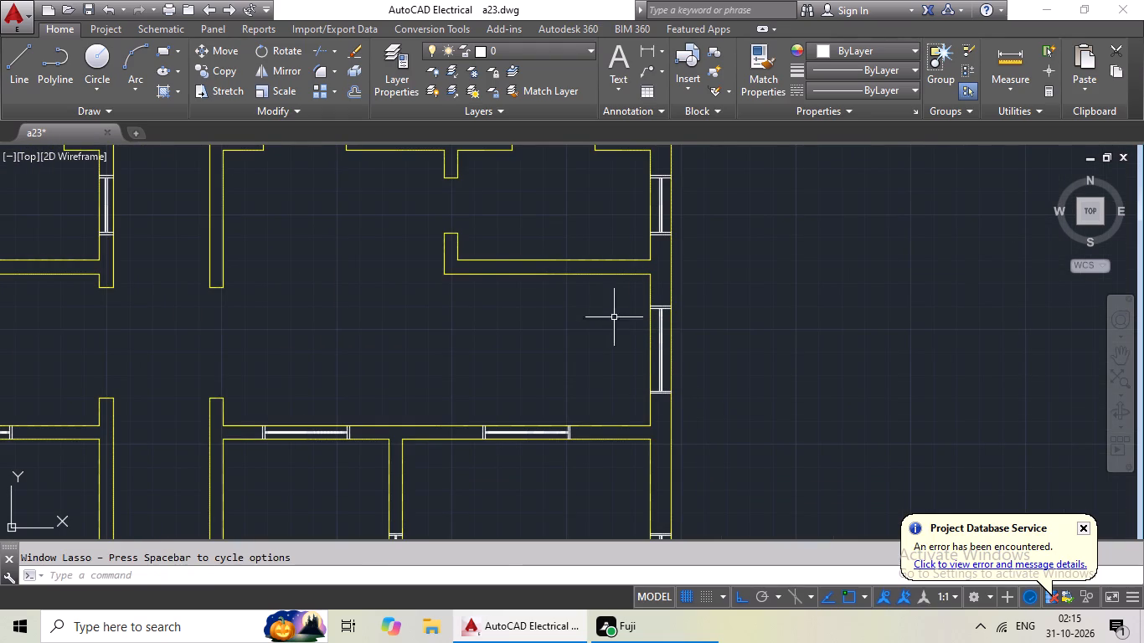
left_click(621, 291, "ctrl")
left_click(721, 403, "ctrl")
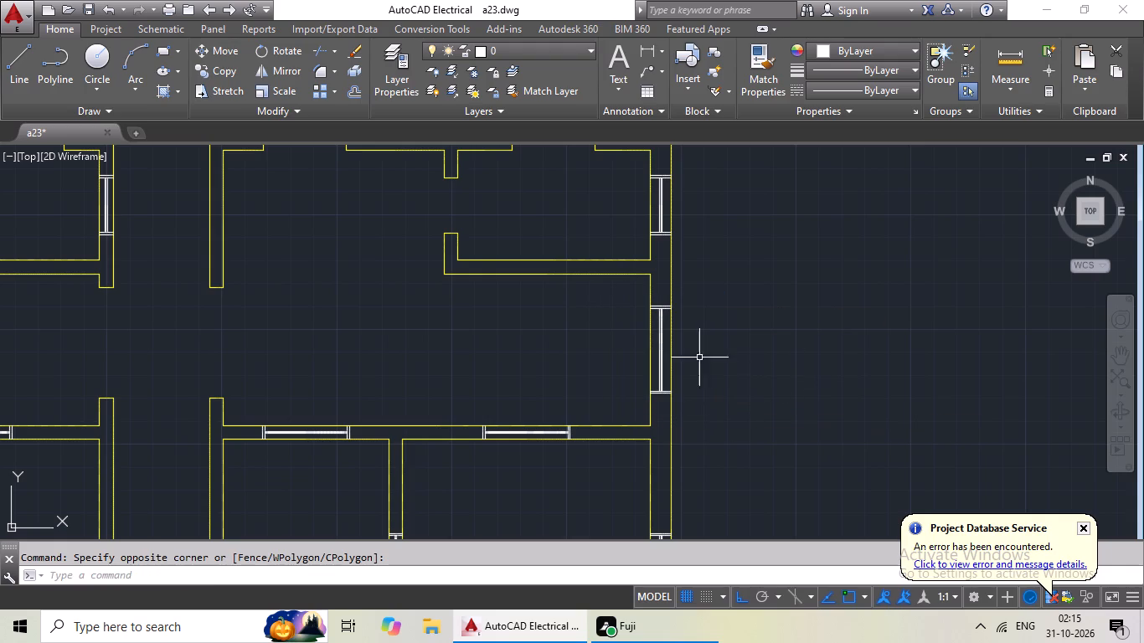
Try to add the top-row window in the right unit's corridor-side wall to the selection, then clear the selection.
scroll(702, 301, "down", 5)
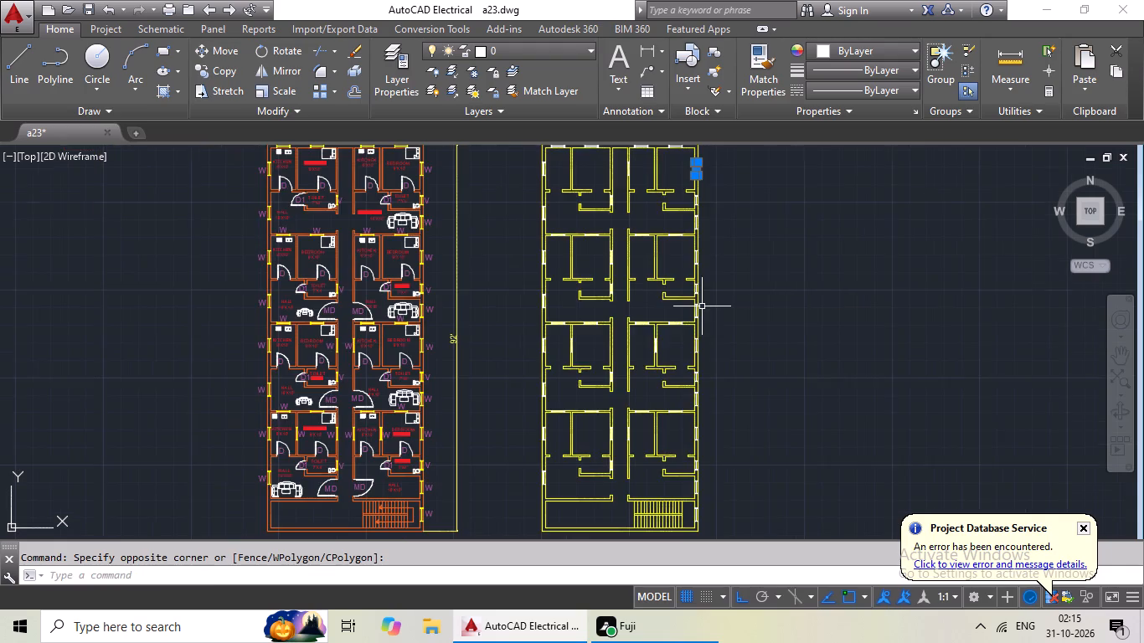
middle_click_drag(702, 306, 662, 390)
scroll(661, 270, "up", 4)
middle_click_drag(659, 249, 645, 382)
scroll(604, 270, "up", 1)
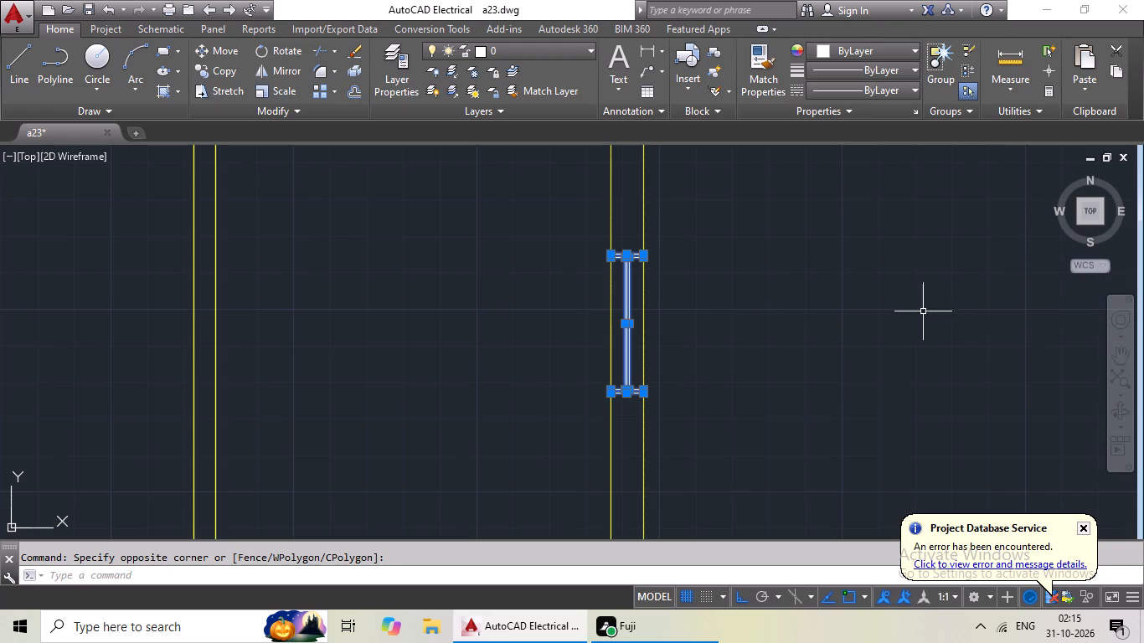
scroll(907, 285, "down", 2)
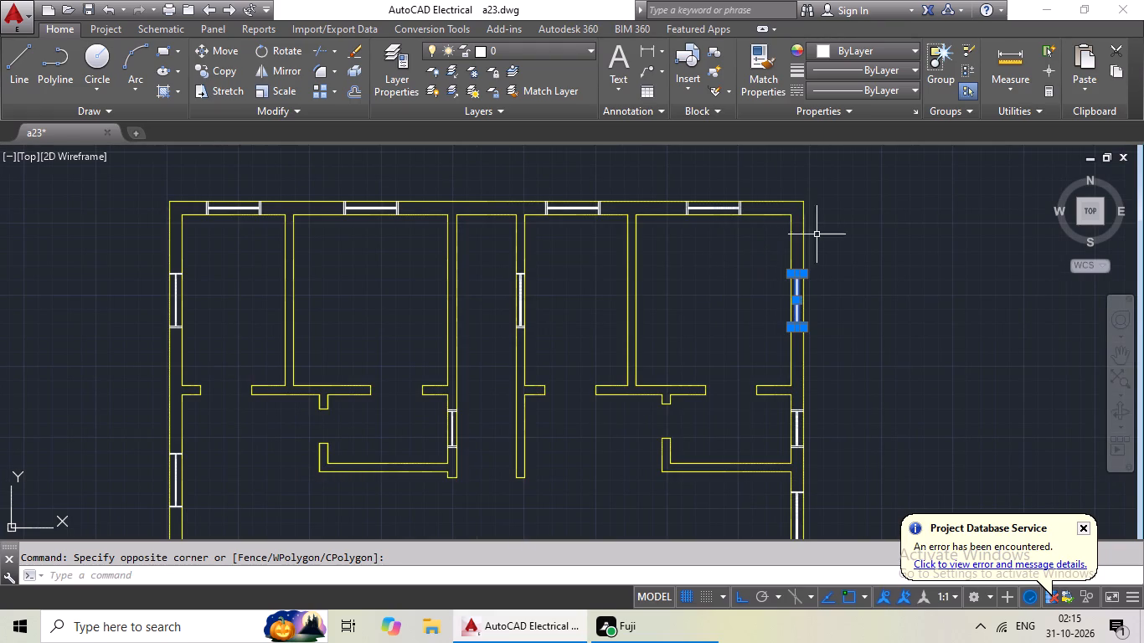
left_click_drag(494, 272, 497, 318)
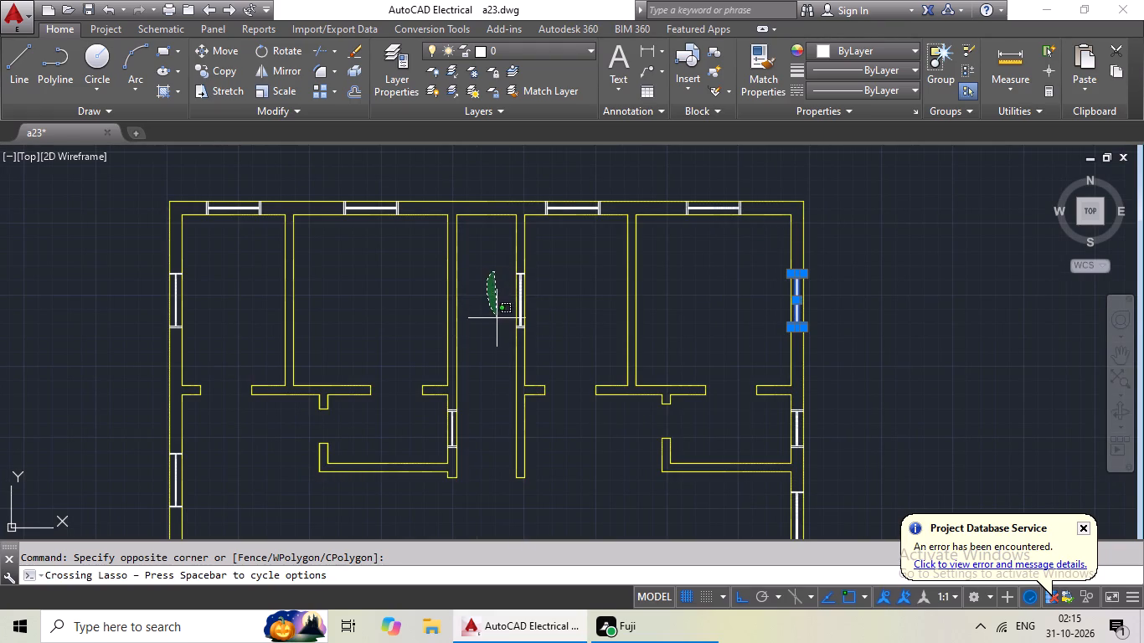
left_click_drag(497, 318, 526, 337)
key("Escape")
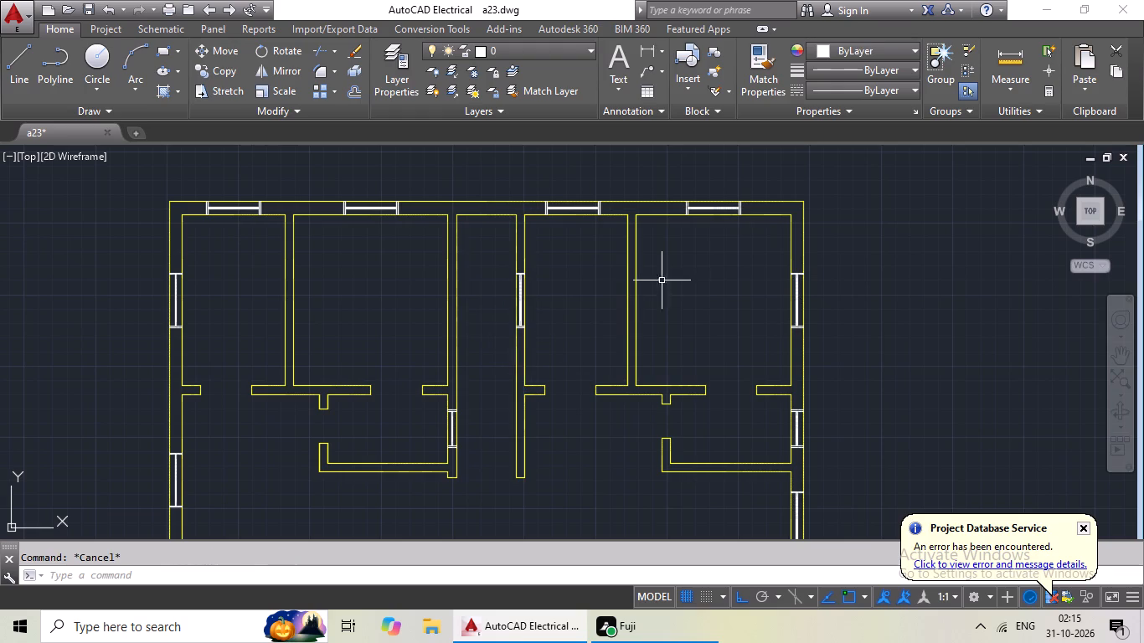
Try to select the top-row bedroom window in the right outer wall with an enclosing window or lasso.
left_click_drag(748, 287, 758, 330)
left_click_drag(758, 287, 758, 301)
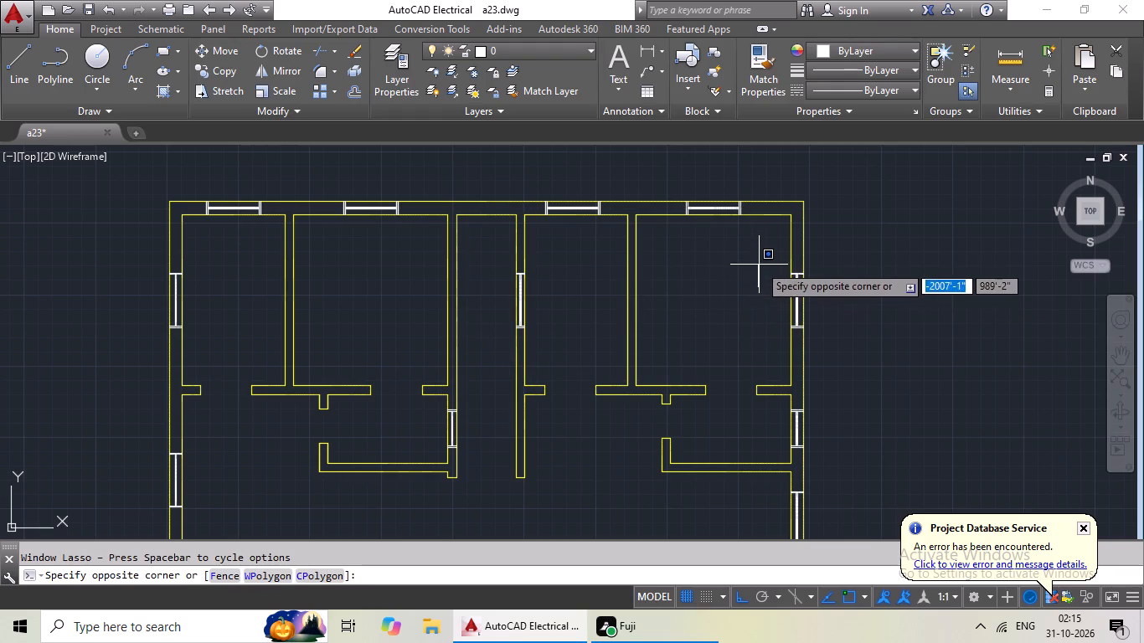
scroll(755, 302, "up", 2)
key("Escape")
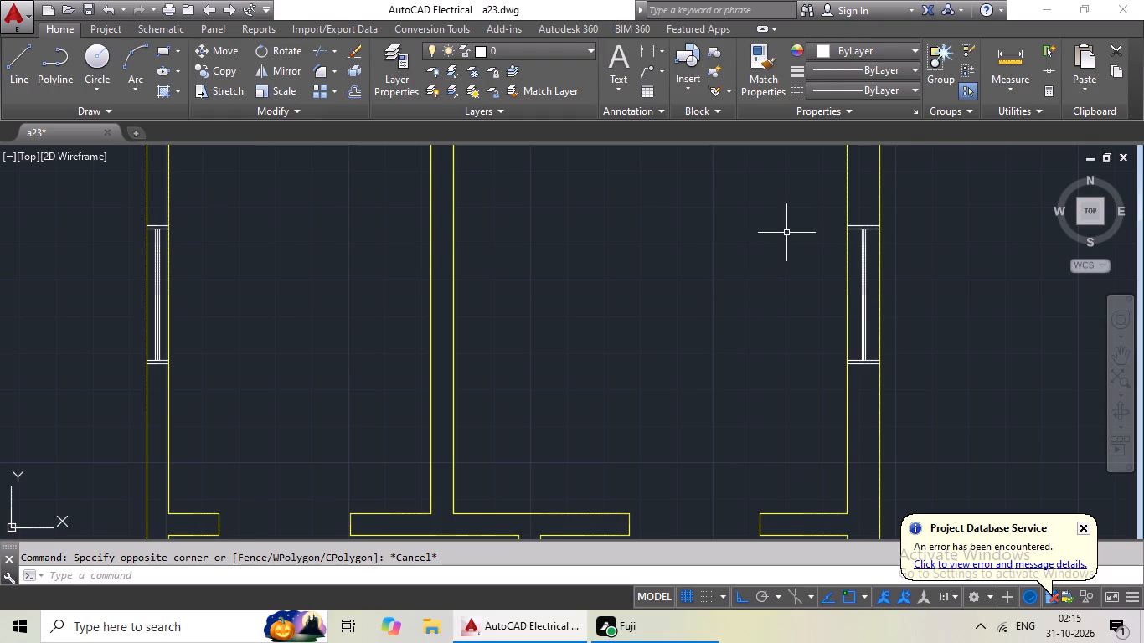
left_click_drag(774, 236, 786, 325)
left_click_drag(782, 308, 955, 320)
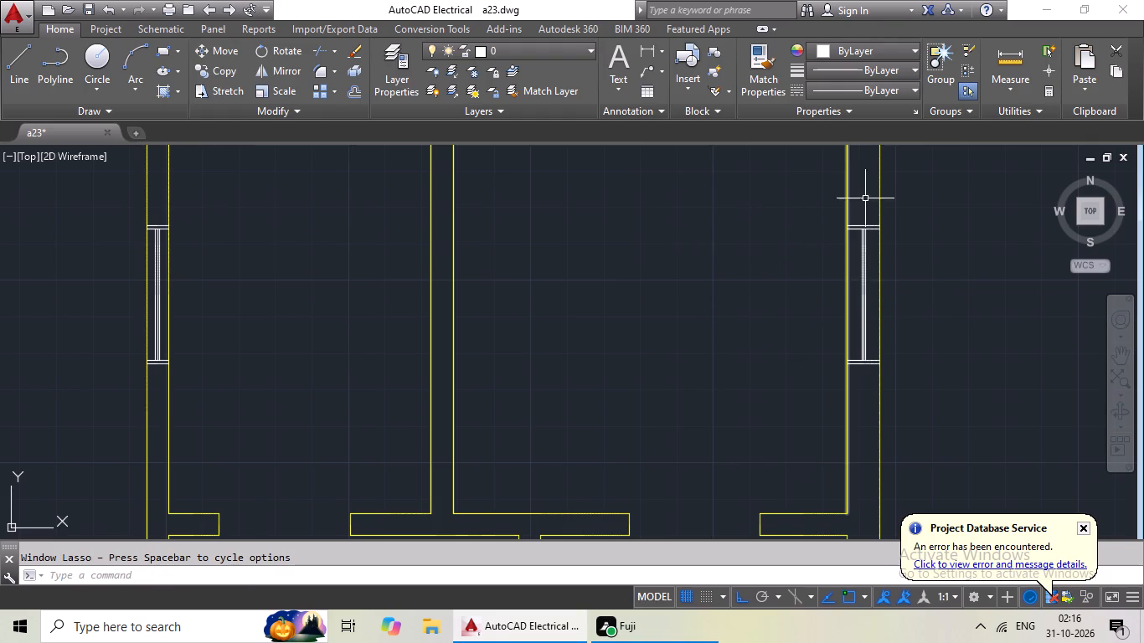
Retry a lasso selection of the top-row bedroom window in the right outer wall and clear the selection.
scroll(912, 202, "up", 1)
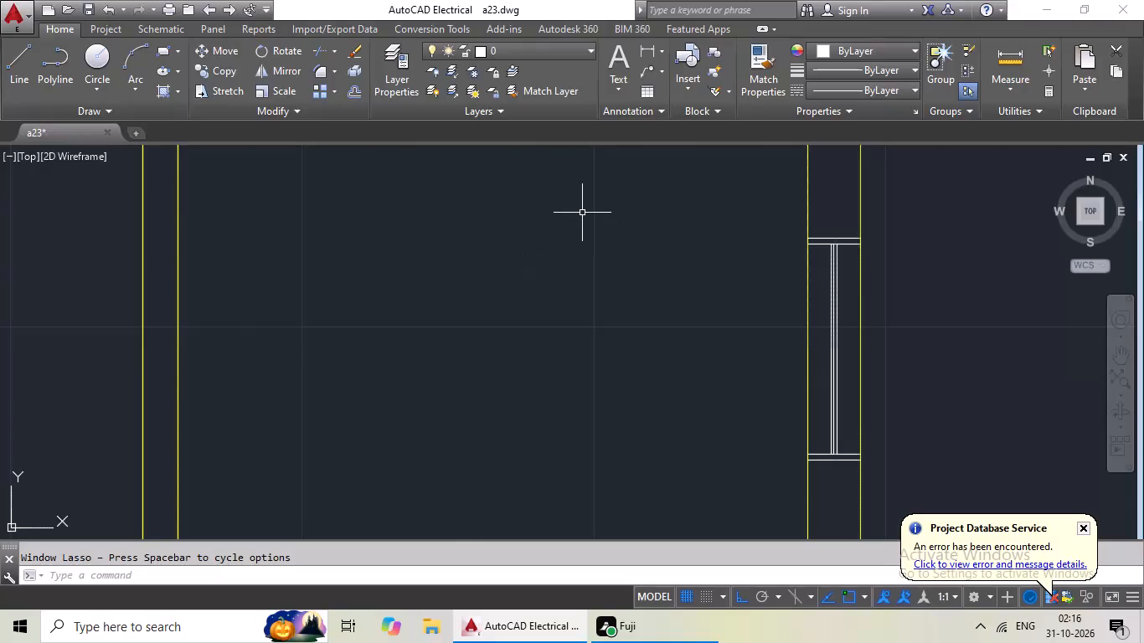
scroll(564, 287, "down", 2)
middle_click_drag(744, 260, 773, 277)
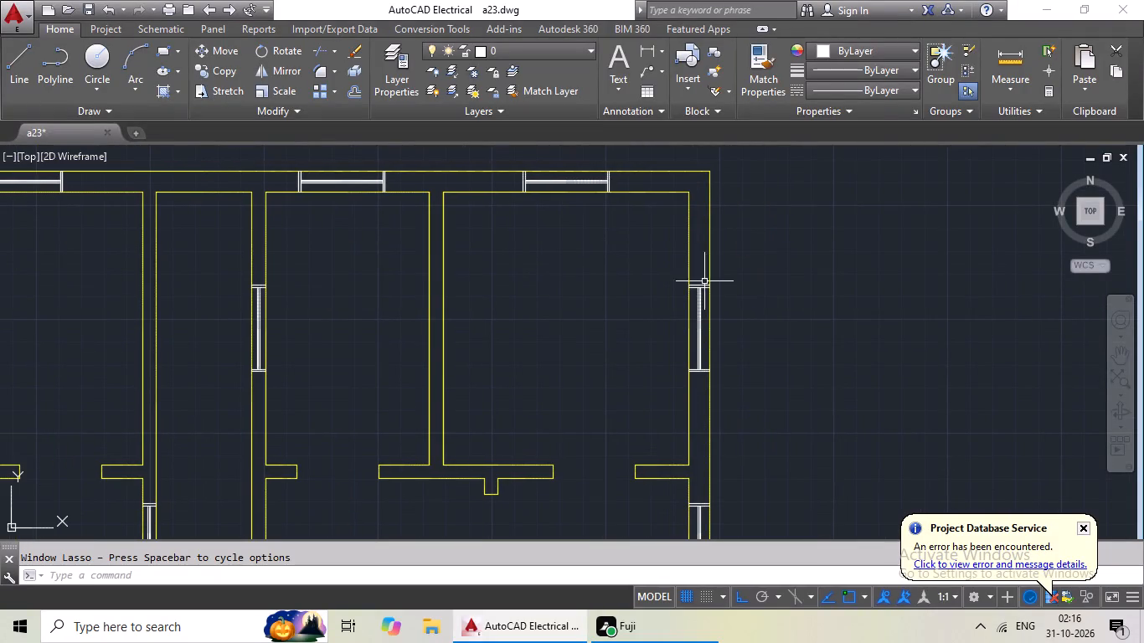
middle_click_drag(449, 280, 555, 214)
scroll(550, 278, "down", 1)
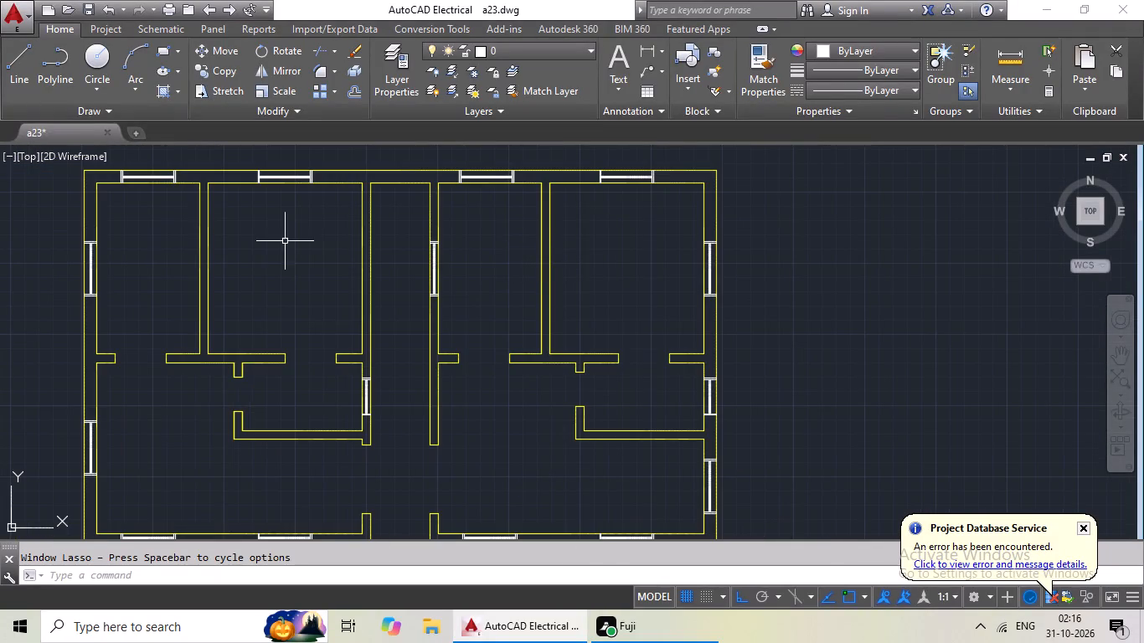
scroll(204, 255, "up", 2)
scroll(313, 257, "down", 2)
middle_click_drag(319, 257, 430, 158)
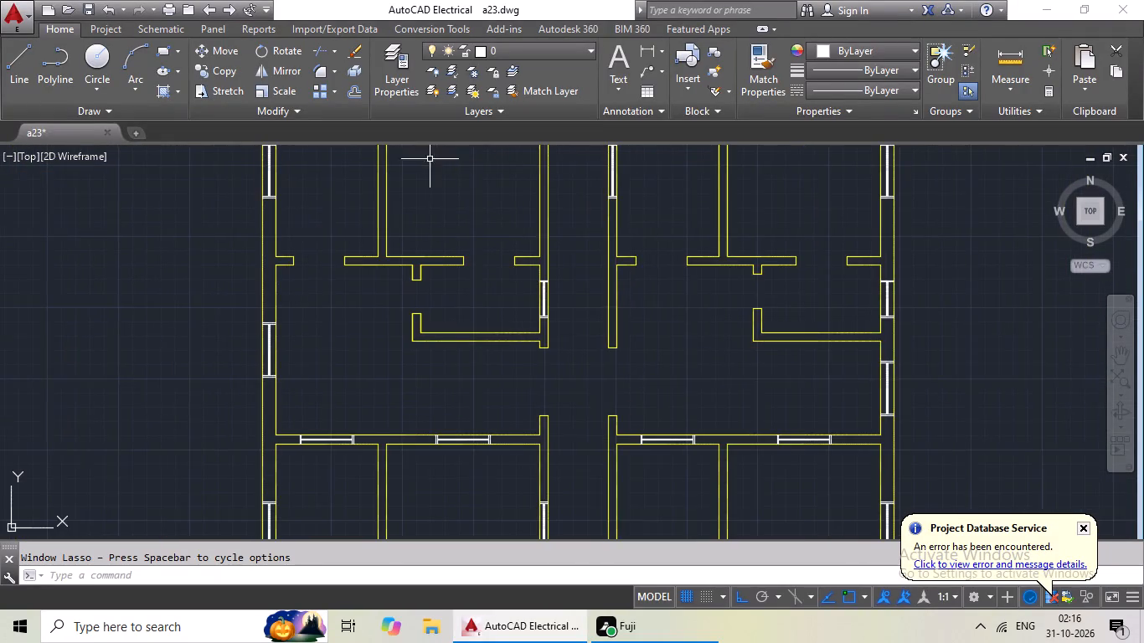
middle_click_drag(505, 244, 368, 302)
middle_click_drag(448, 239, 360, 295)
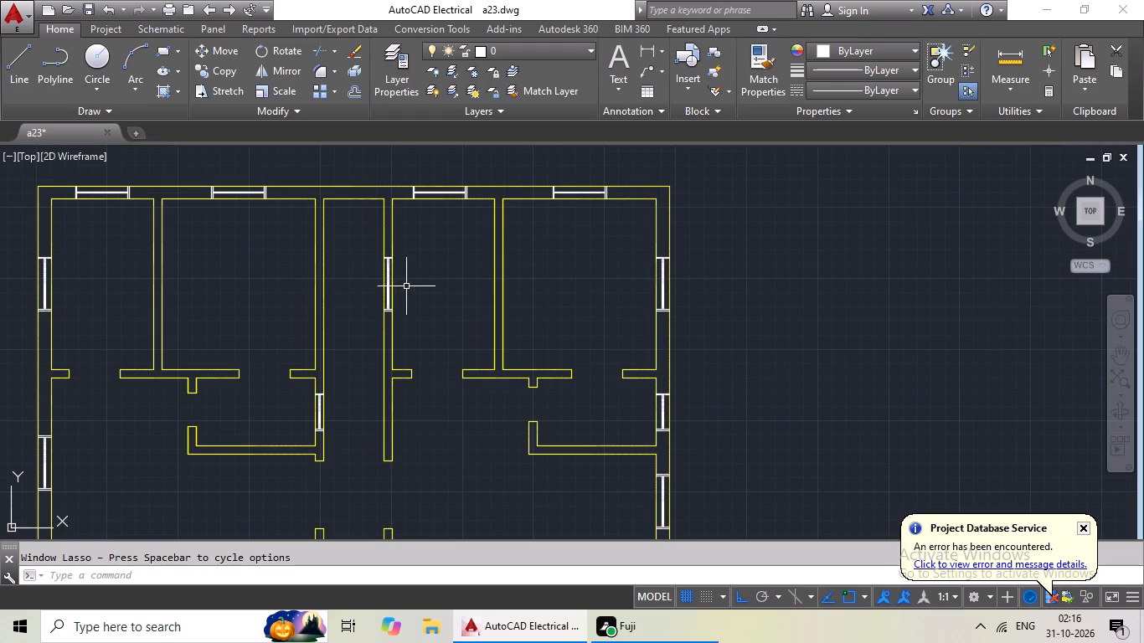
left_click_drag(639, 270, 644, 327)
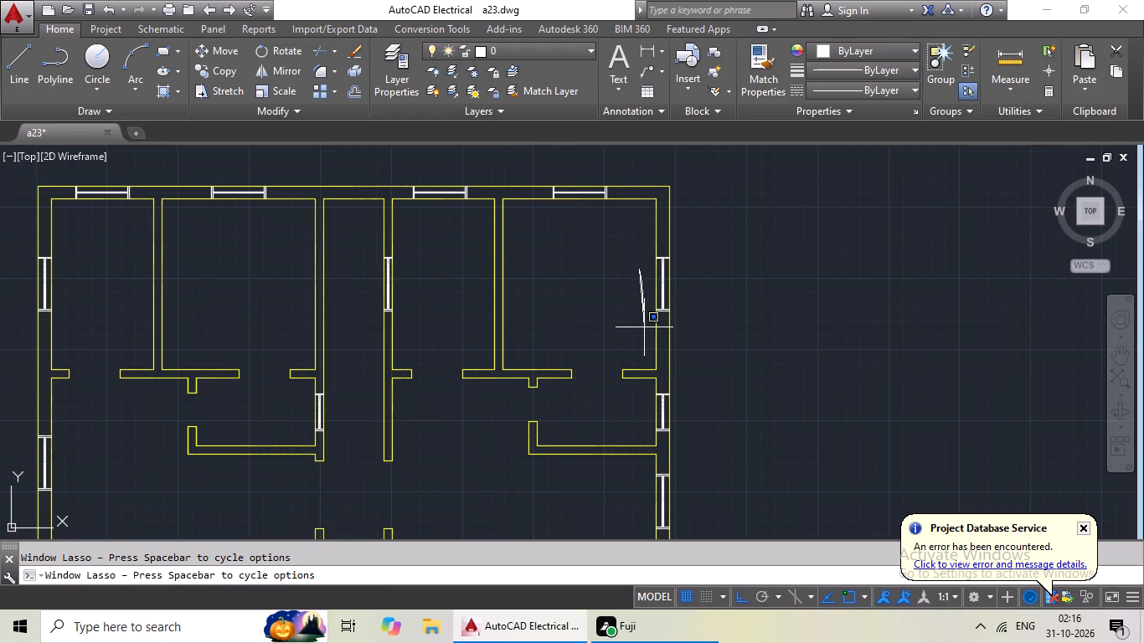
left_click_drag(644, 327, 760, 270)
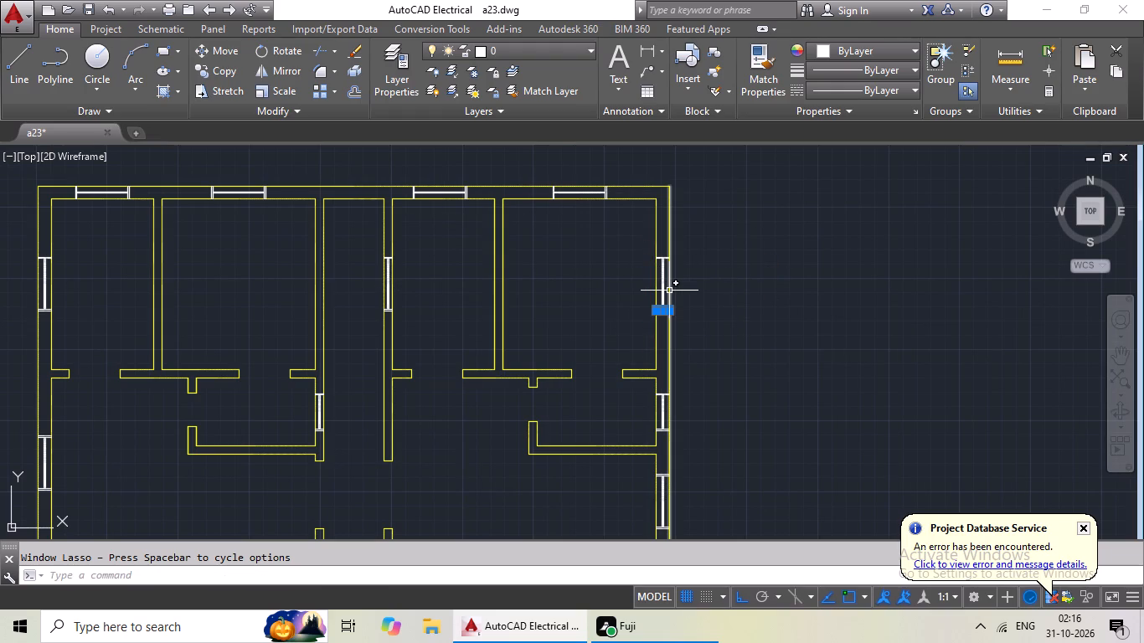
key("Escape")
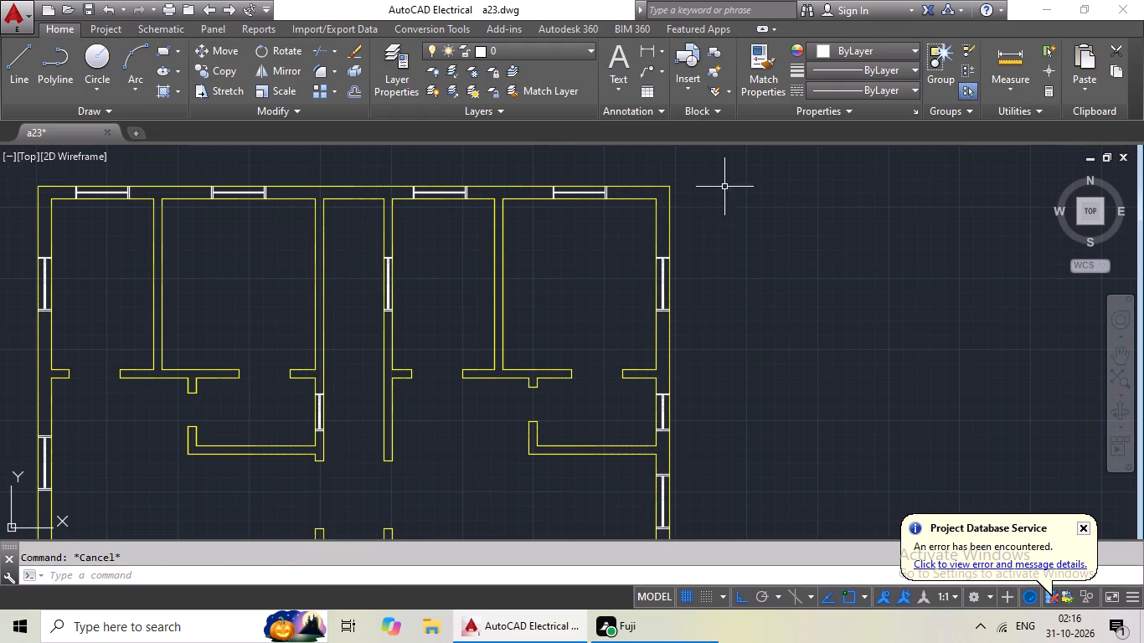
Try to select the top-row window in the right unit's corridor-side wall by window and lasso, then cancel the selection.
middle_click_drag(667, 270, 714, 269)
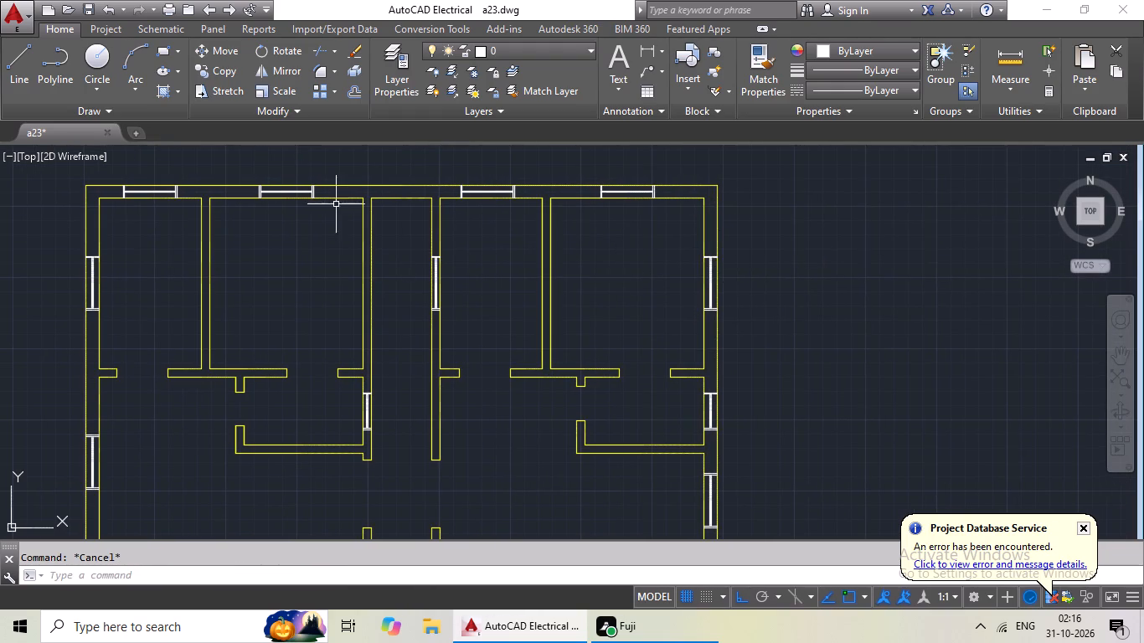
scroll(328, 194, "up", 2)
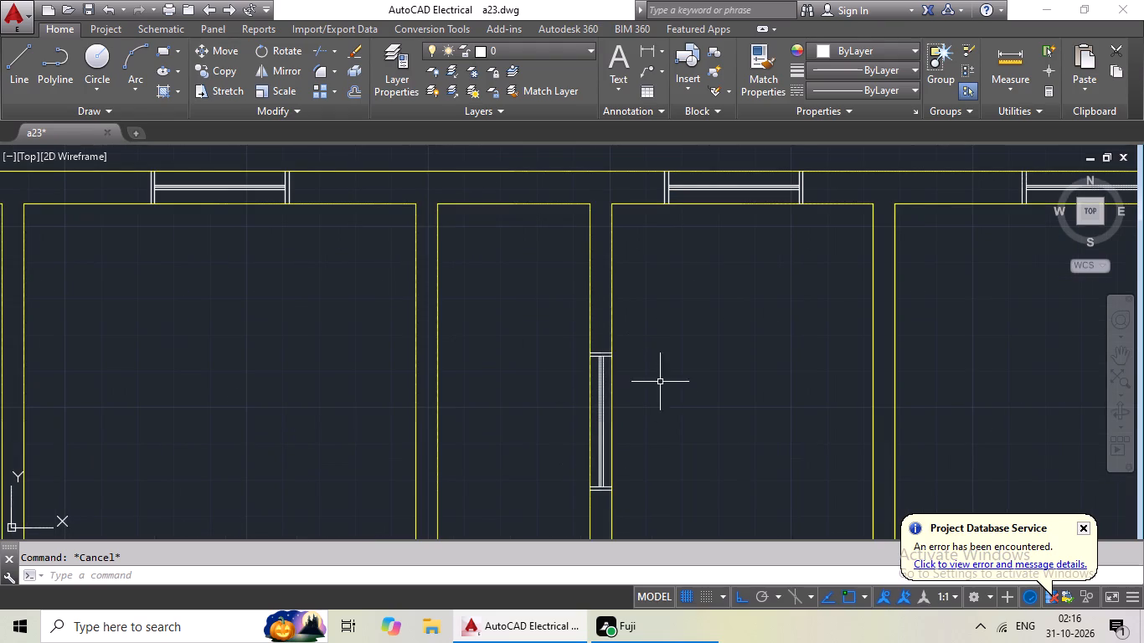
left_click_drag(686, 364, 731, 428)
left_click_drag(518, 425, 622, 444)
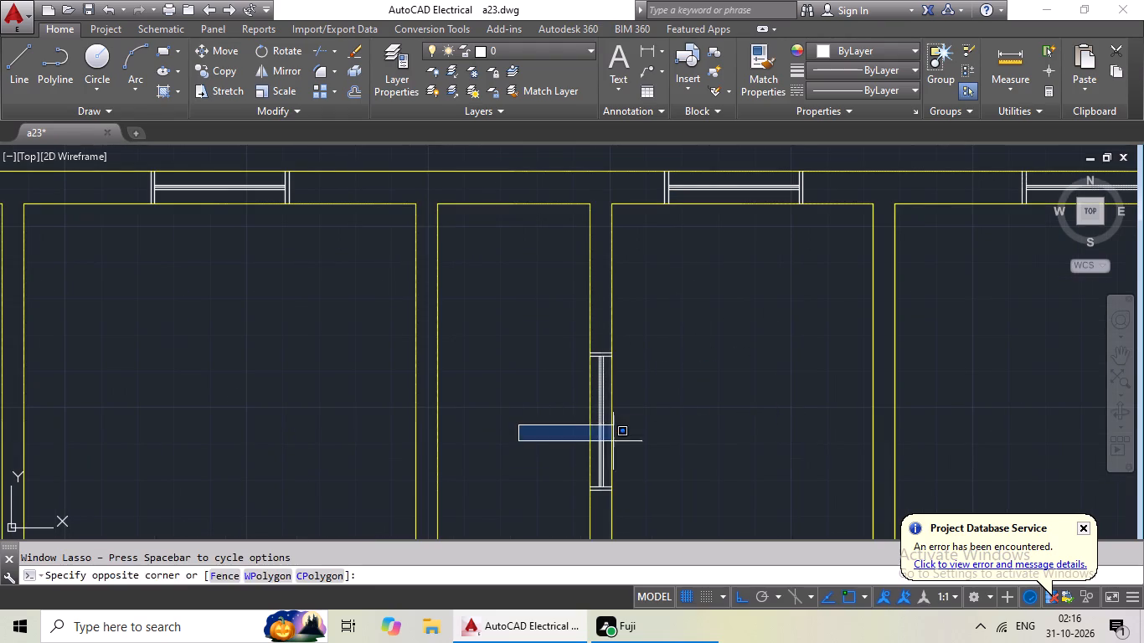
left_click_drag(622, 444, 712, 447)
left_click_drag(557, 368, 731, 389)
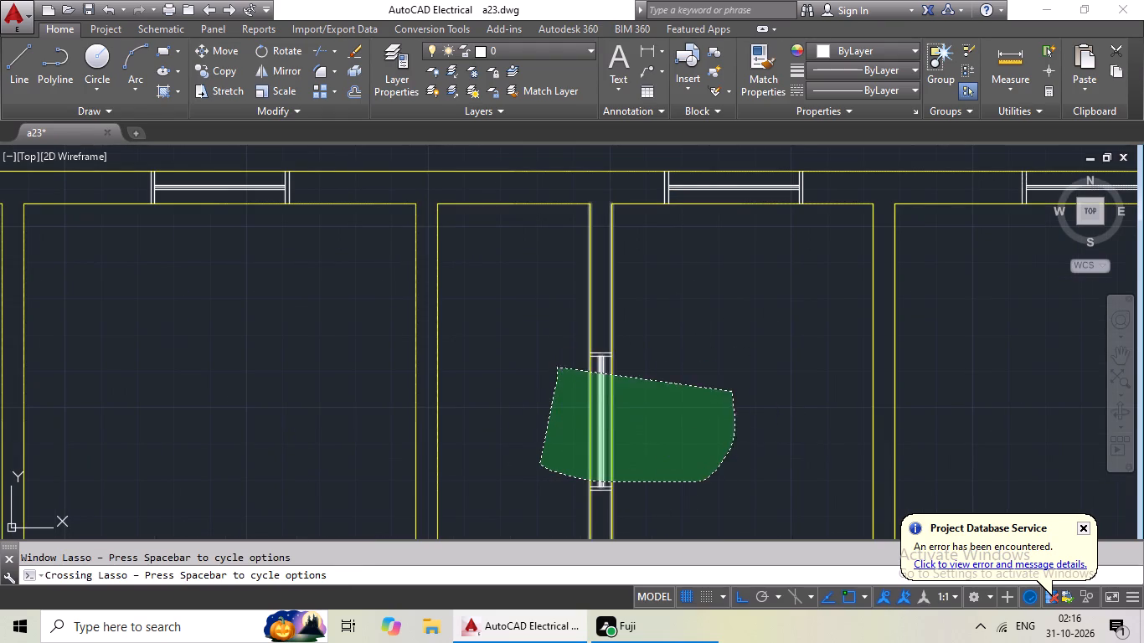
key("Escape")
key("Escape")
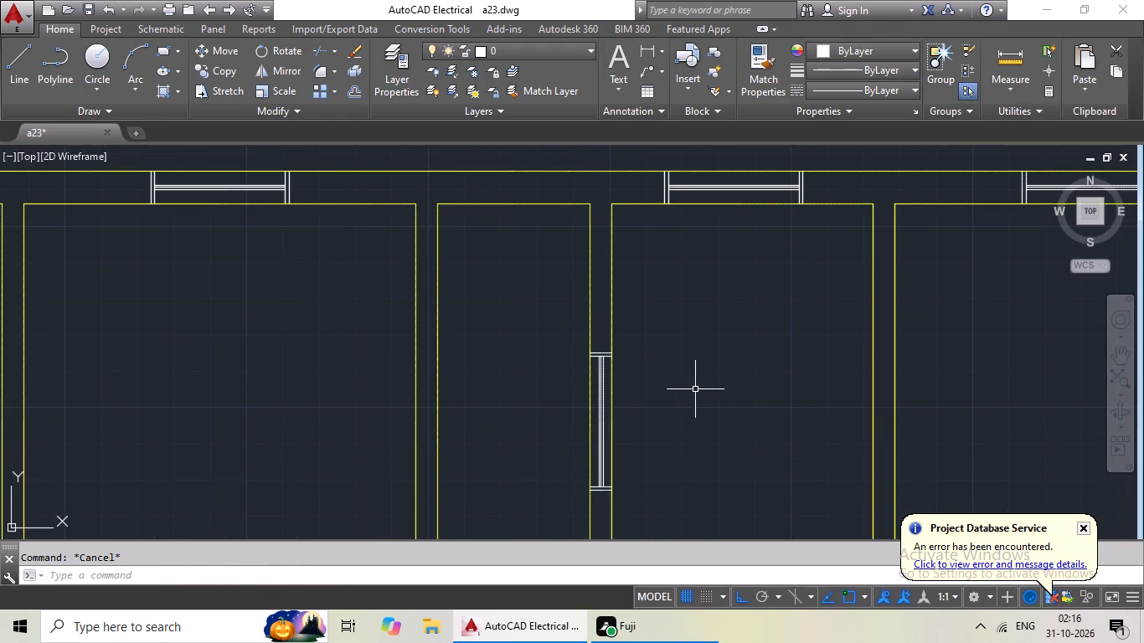
Examine the top-row windows of the left and right units across the new floor plan.
scroll(610, 380, "down", 2)
middle_click_drag(549, 418, 567, 370)
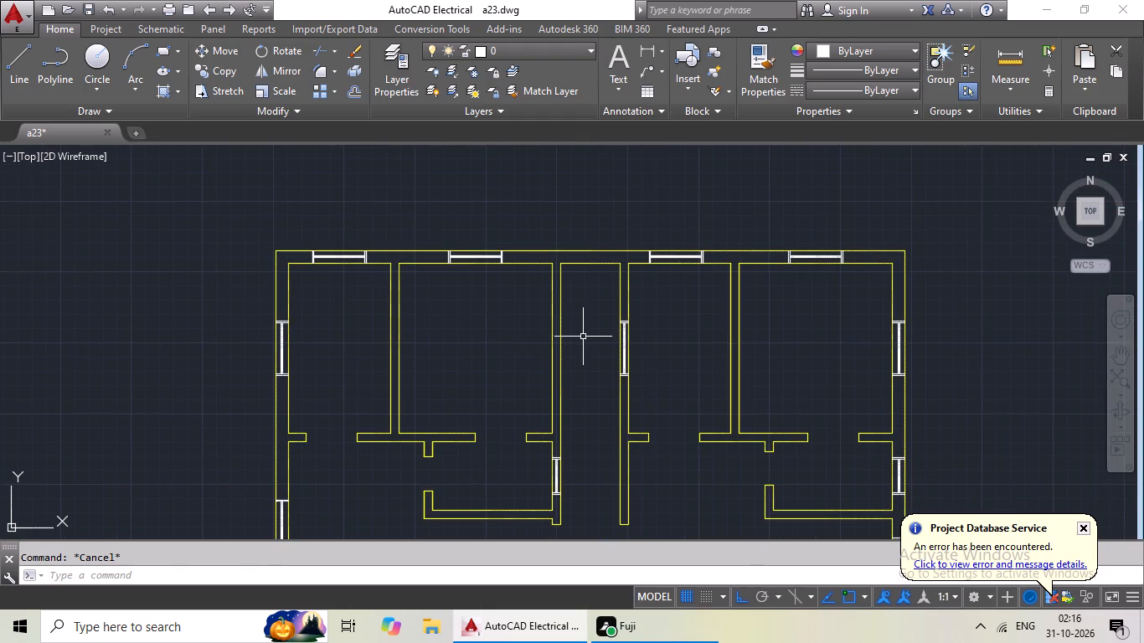
middle_click_drag(554, 342, 611, 265)
scroll(407, 268, "up", 1)
middle_click_drag(434, 263, 434, 259)
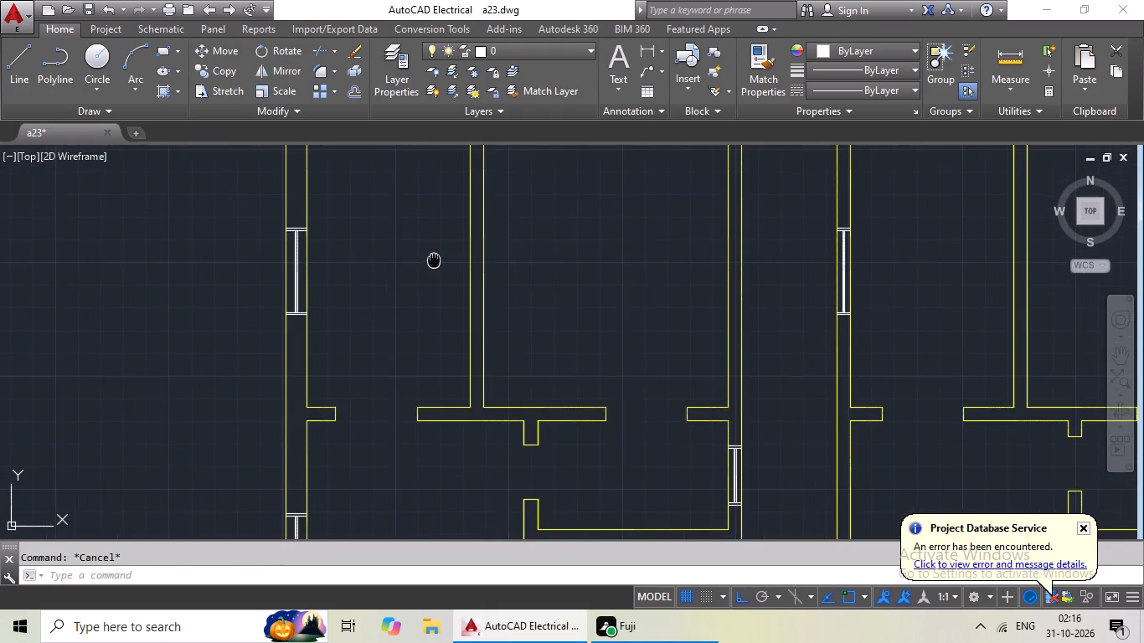
middle_click_drag(434, 259, 416, 192)
middle_click_drag(480, 252, 471, 196)
middle_click_drag(477, 230, 452, 175)
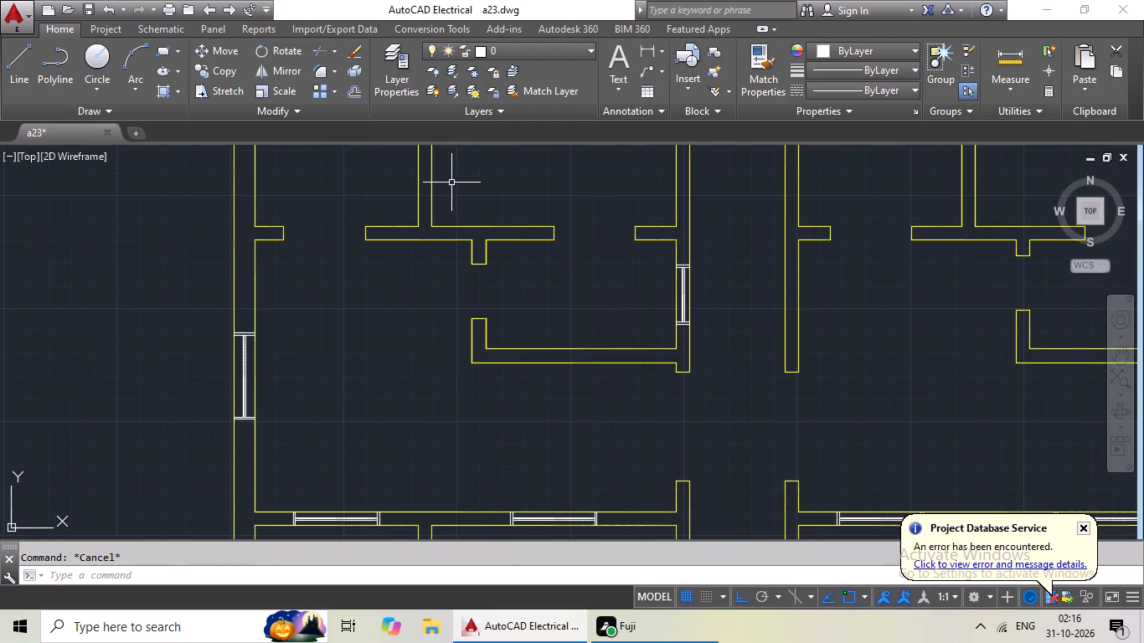
middle_click_drag(631, 284, 248, 336)
middle_click_drag(482, 286, 369, 301)
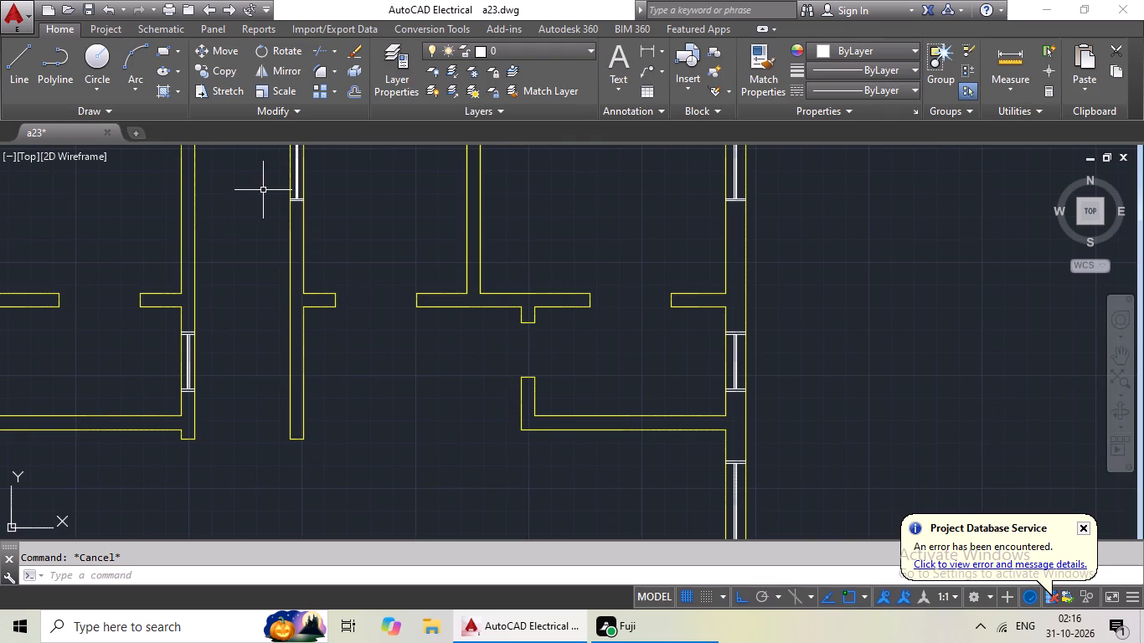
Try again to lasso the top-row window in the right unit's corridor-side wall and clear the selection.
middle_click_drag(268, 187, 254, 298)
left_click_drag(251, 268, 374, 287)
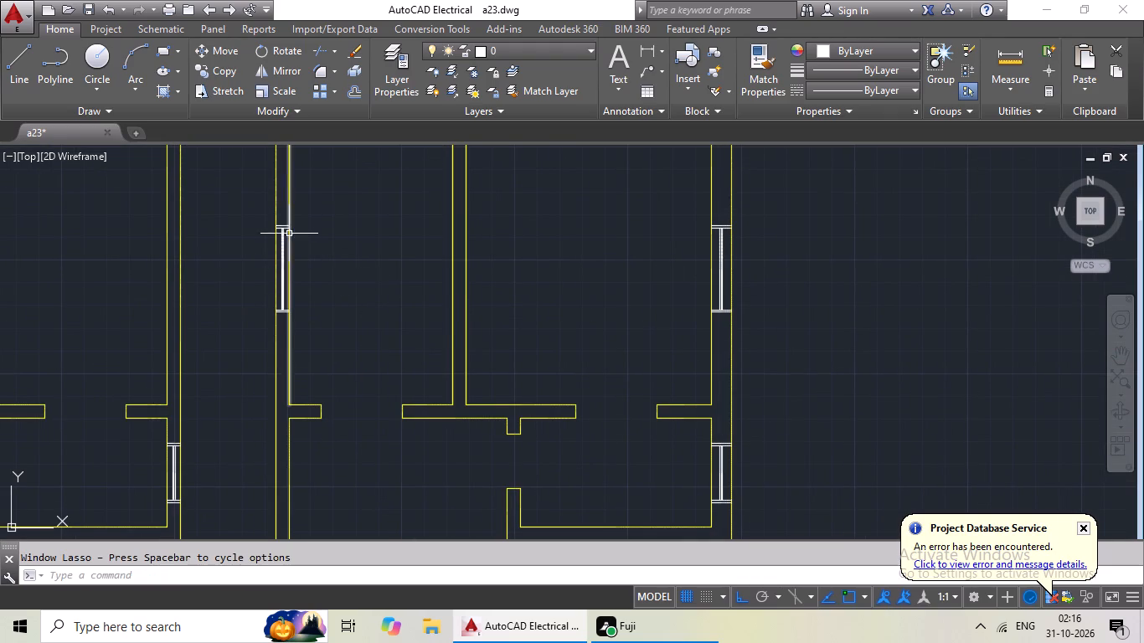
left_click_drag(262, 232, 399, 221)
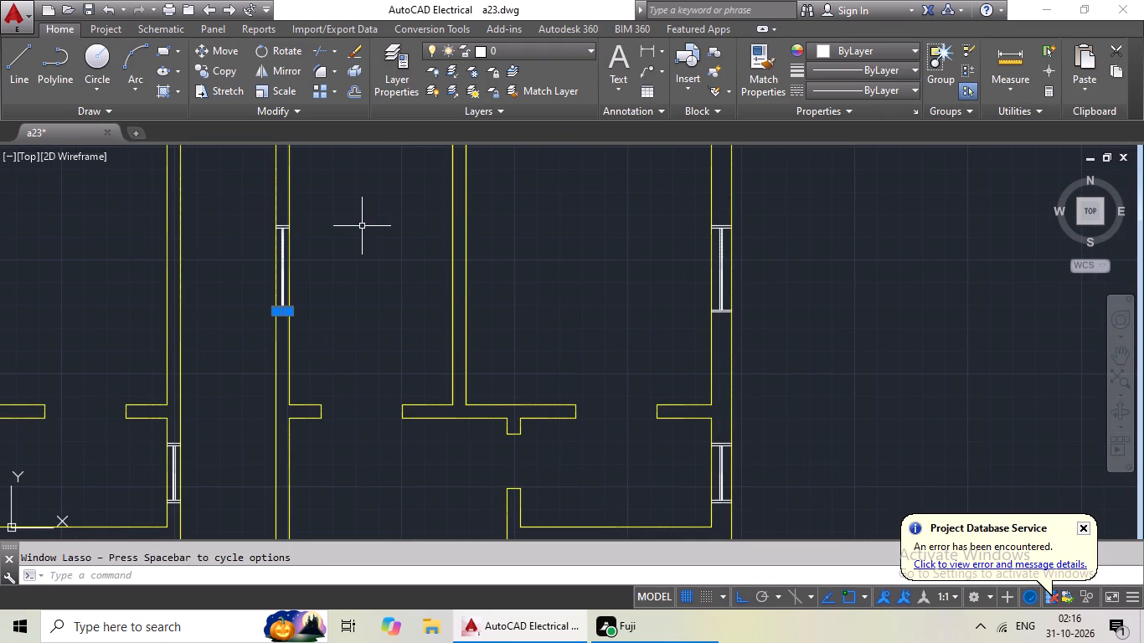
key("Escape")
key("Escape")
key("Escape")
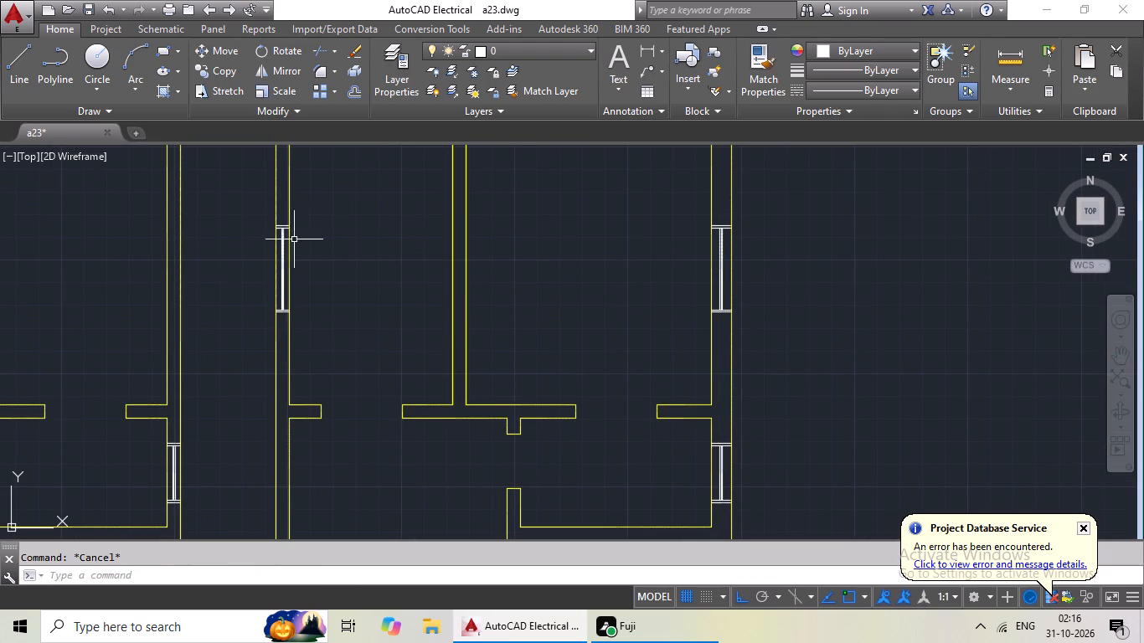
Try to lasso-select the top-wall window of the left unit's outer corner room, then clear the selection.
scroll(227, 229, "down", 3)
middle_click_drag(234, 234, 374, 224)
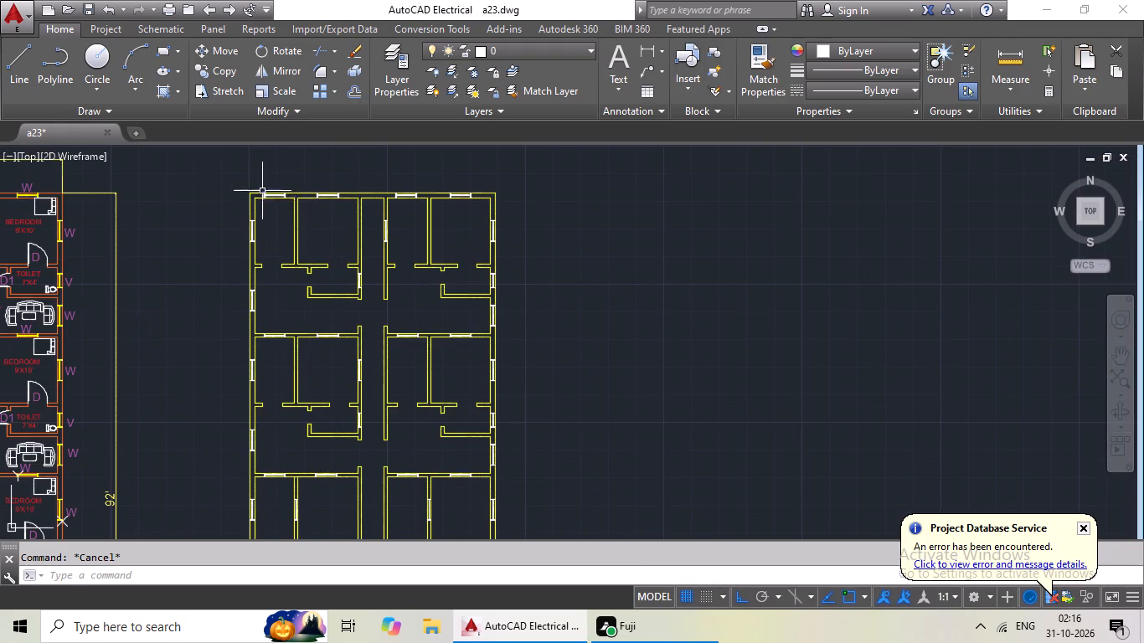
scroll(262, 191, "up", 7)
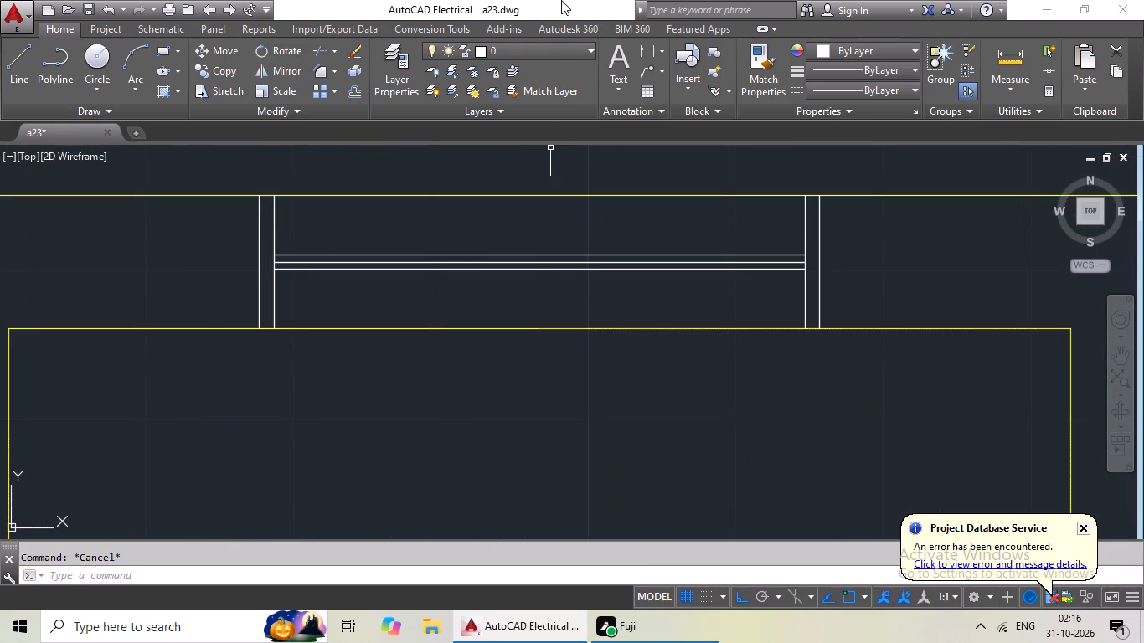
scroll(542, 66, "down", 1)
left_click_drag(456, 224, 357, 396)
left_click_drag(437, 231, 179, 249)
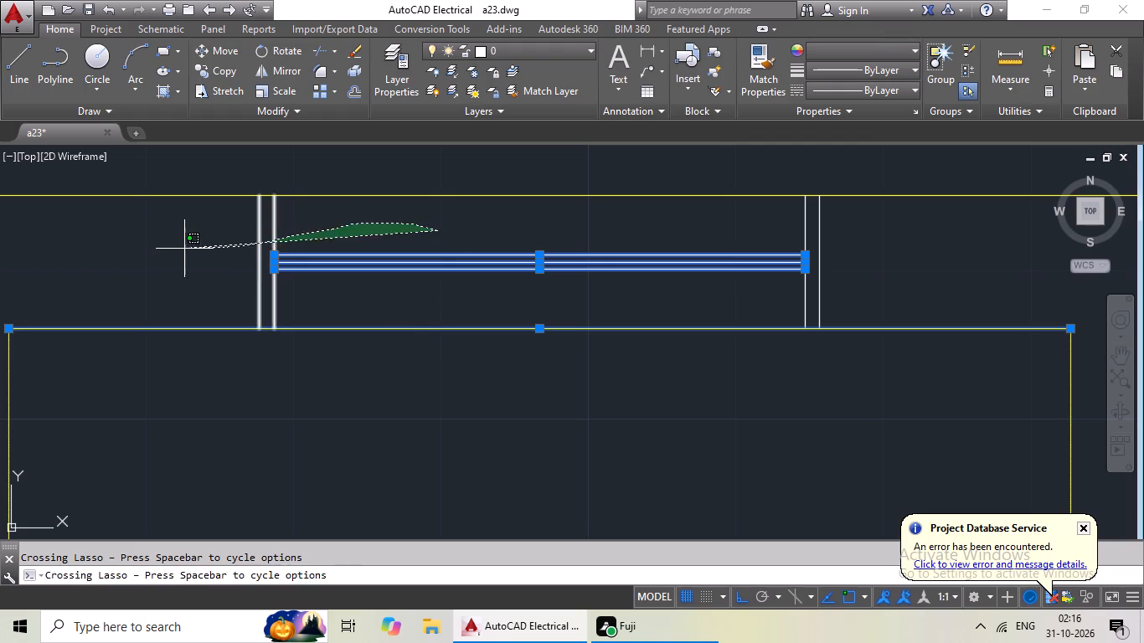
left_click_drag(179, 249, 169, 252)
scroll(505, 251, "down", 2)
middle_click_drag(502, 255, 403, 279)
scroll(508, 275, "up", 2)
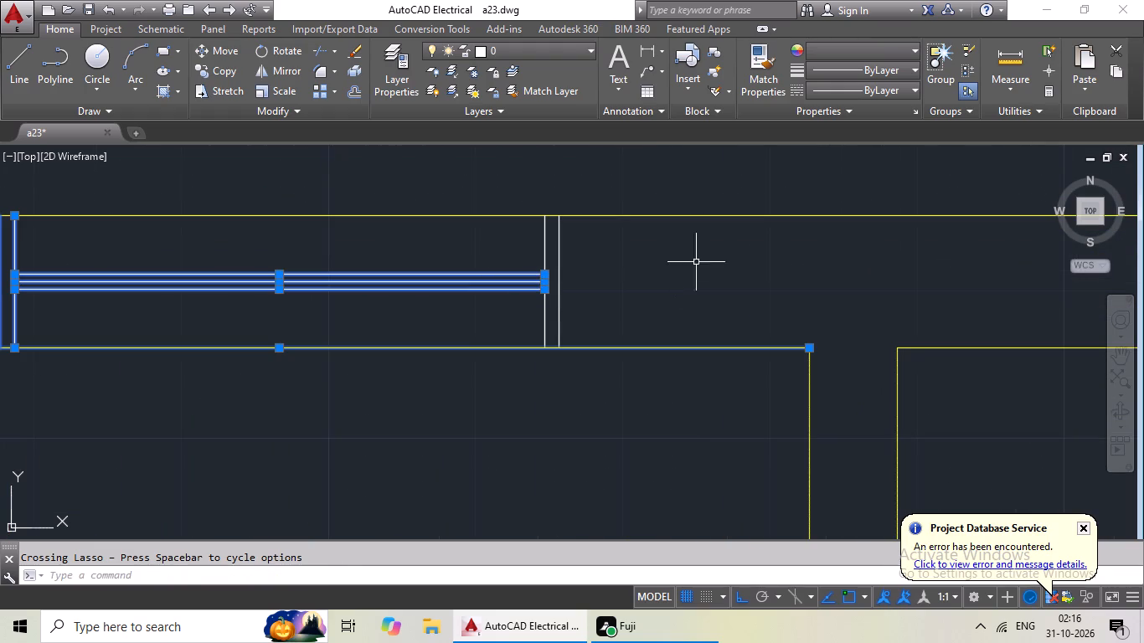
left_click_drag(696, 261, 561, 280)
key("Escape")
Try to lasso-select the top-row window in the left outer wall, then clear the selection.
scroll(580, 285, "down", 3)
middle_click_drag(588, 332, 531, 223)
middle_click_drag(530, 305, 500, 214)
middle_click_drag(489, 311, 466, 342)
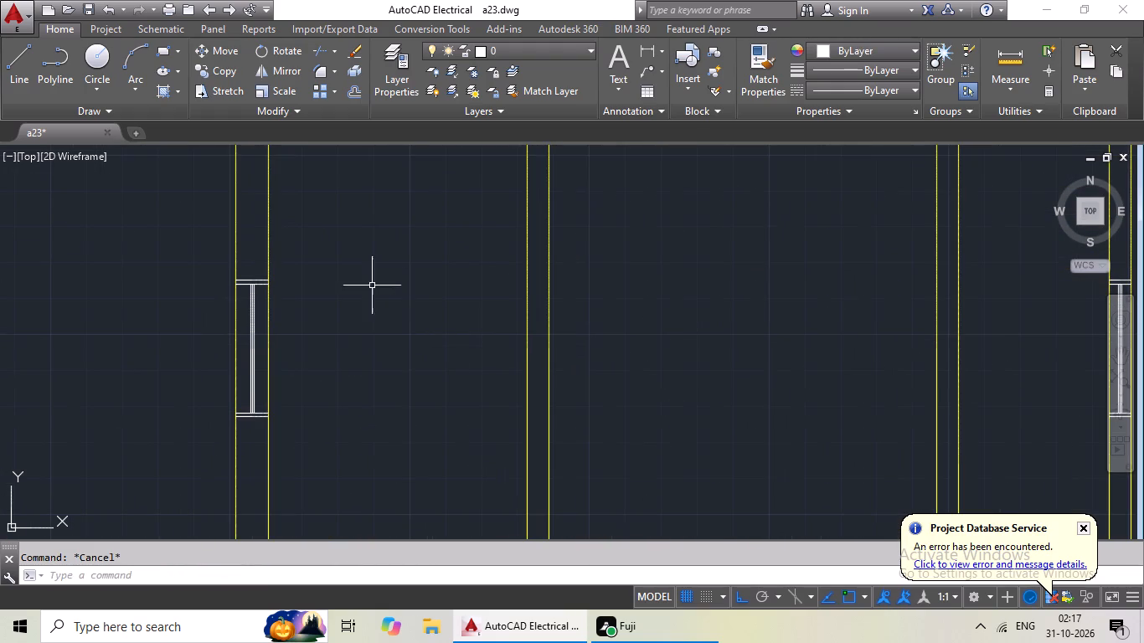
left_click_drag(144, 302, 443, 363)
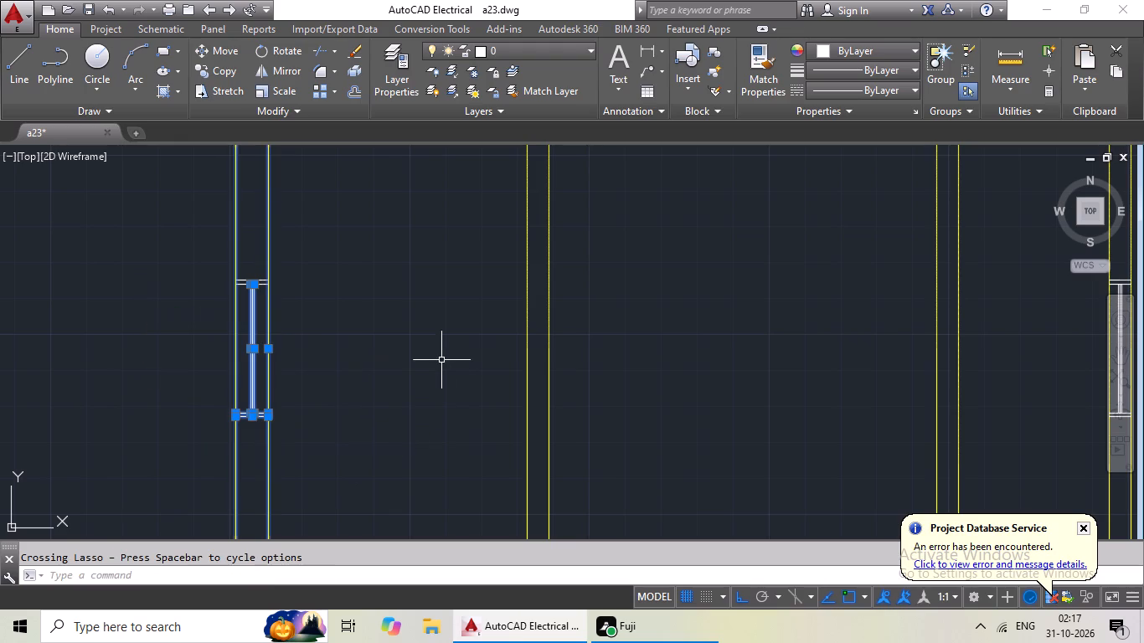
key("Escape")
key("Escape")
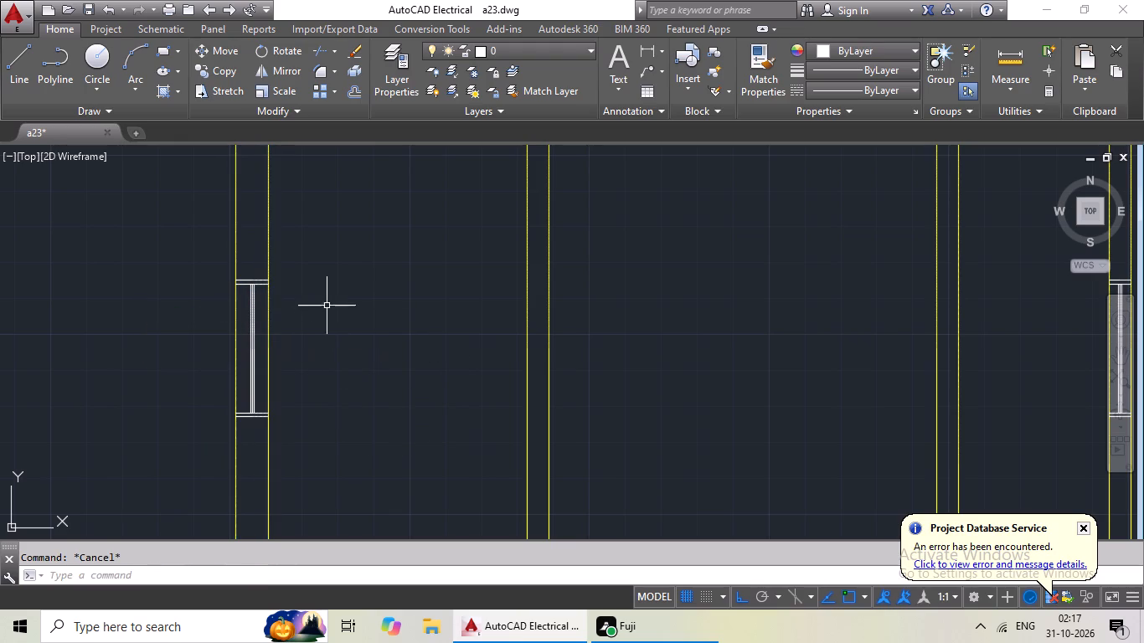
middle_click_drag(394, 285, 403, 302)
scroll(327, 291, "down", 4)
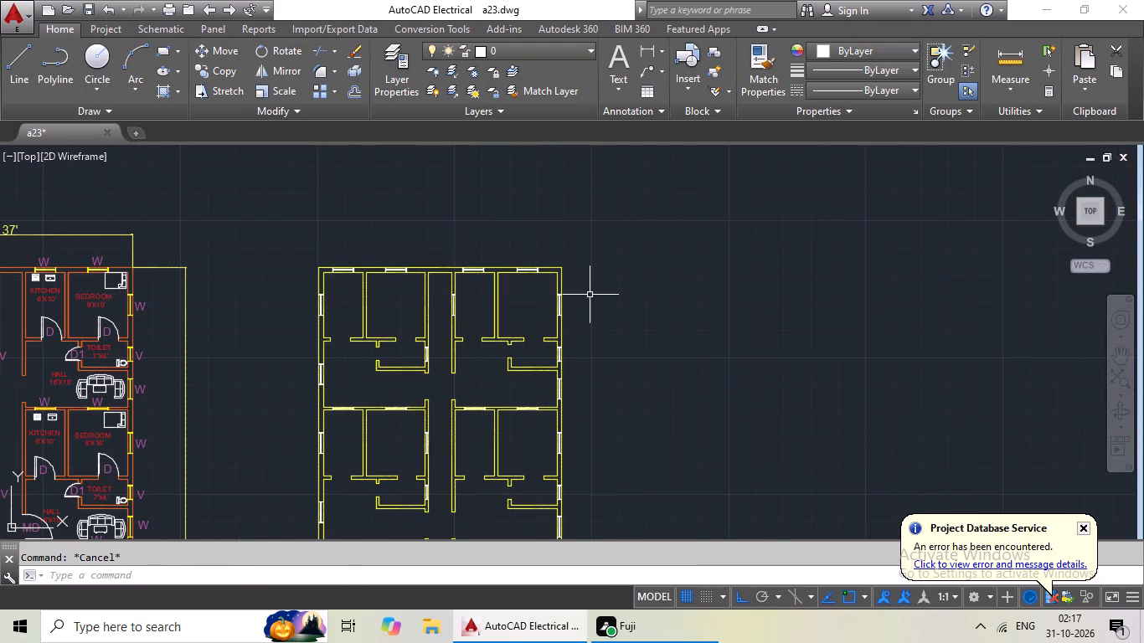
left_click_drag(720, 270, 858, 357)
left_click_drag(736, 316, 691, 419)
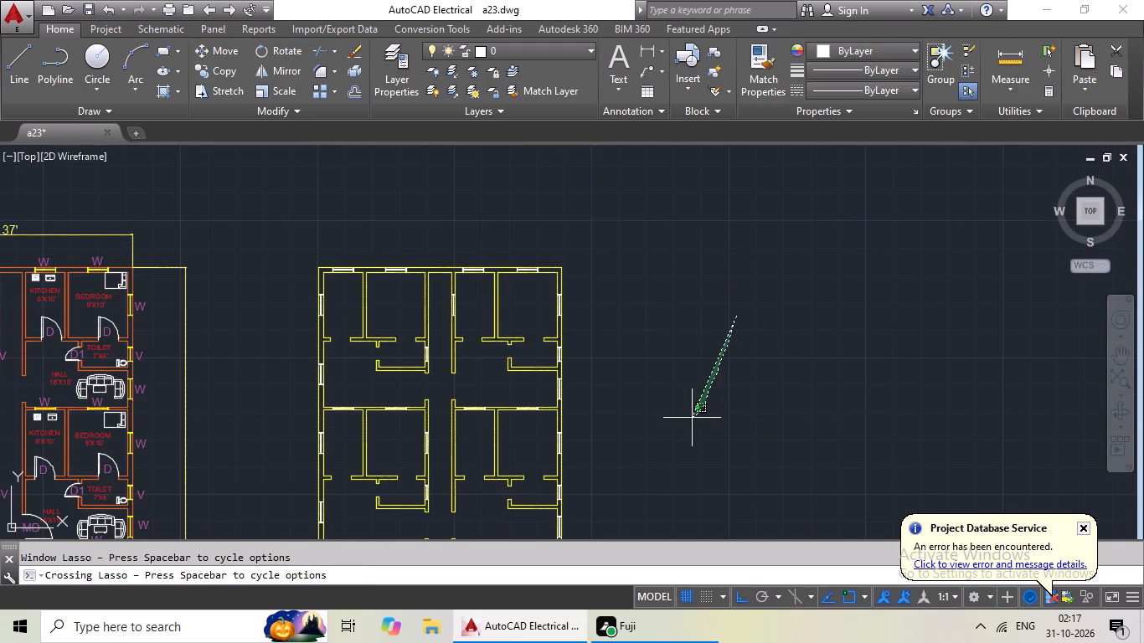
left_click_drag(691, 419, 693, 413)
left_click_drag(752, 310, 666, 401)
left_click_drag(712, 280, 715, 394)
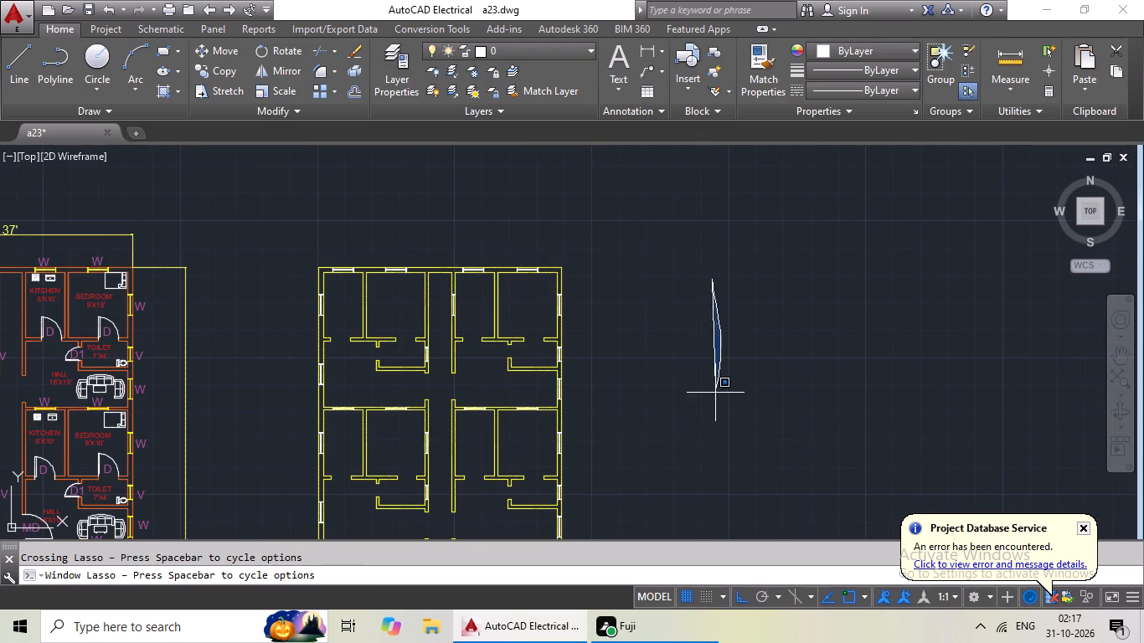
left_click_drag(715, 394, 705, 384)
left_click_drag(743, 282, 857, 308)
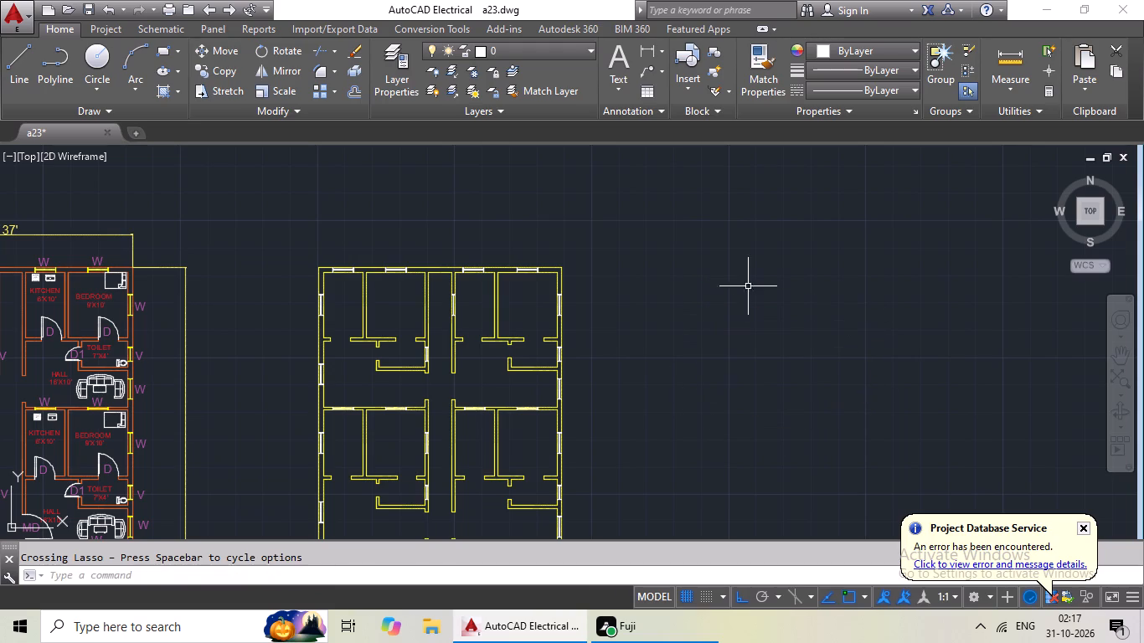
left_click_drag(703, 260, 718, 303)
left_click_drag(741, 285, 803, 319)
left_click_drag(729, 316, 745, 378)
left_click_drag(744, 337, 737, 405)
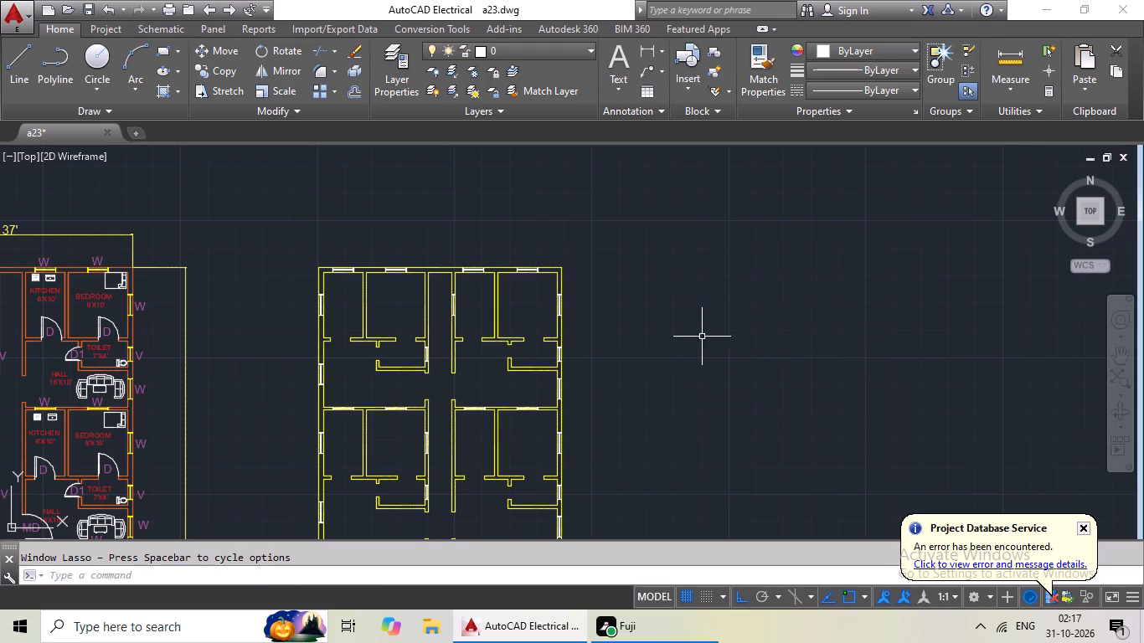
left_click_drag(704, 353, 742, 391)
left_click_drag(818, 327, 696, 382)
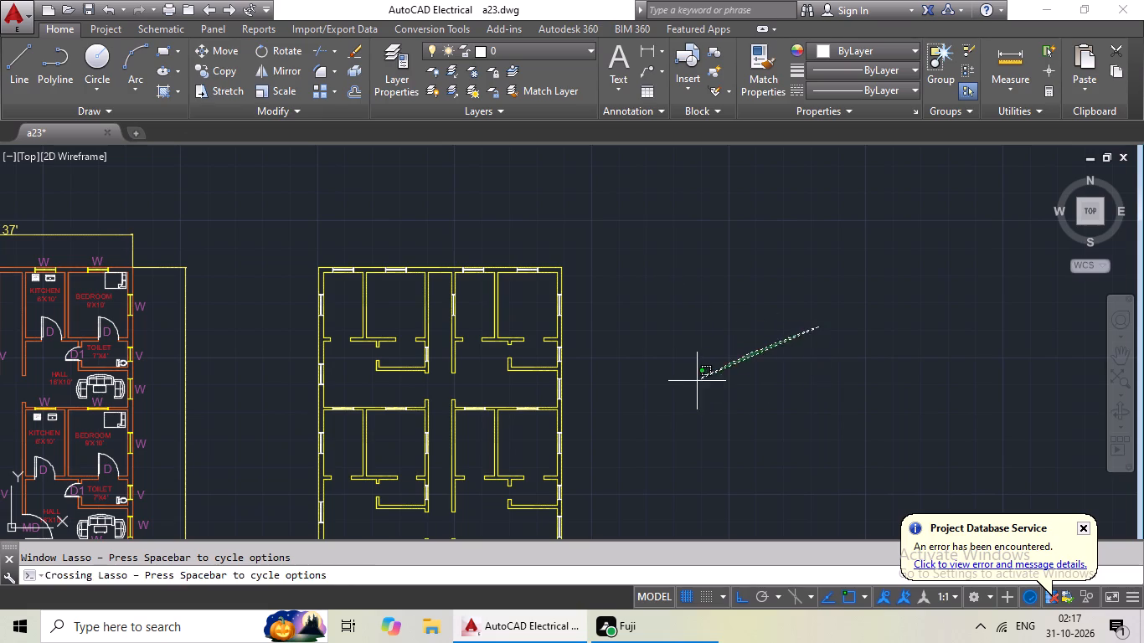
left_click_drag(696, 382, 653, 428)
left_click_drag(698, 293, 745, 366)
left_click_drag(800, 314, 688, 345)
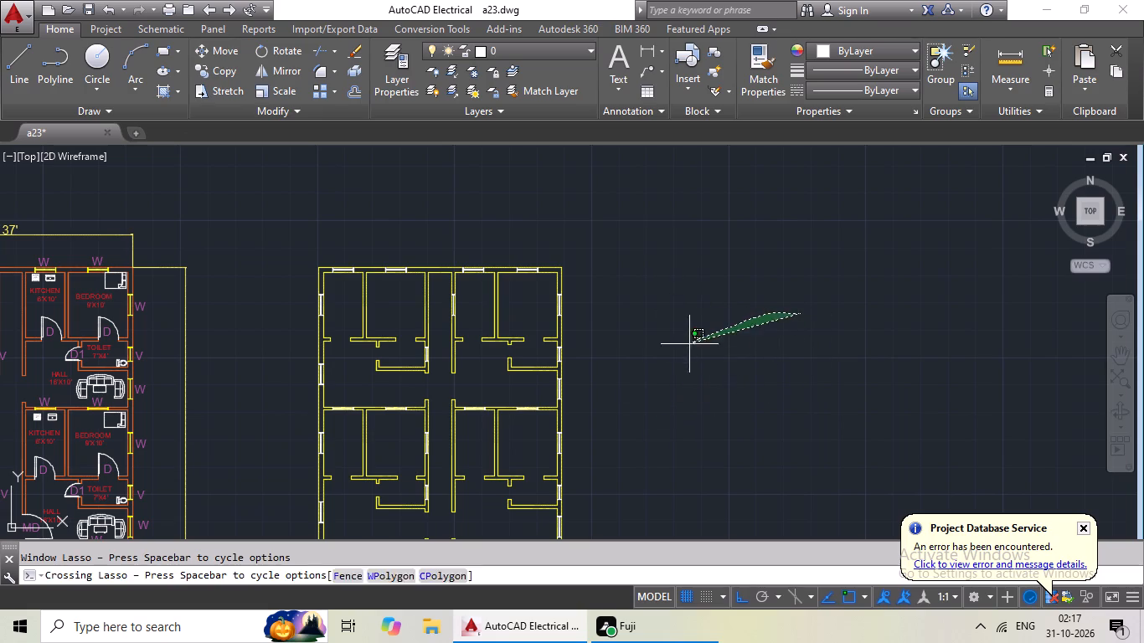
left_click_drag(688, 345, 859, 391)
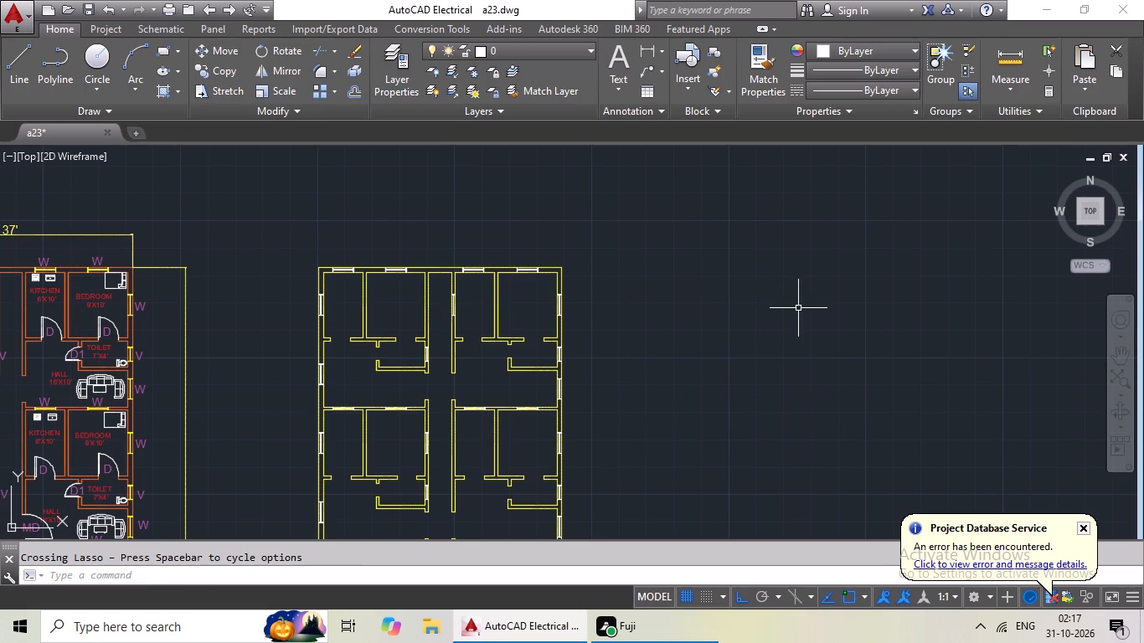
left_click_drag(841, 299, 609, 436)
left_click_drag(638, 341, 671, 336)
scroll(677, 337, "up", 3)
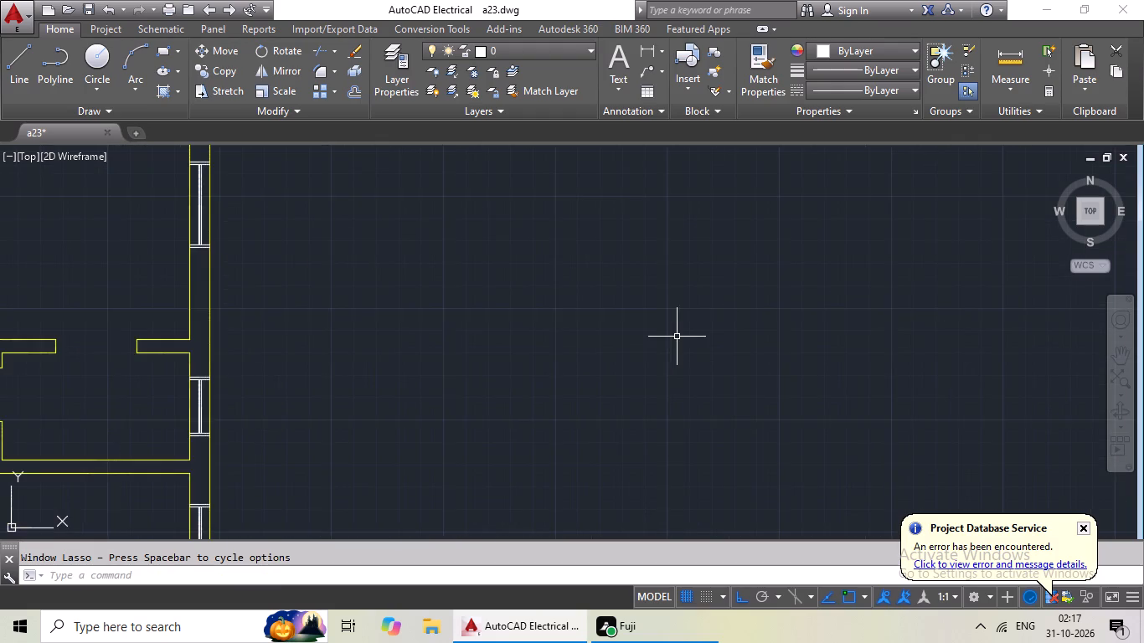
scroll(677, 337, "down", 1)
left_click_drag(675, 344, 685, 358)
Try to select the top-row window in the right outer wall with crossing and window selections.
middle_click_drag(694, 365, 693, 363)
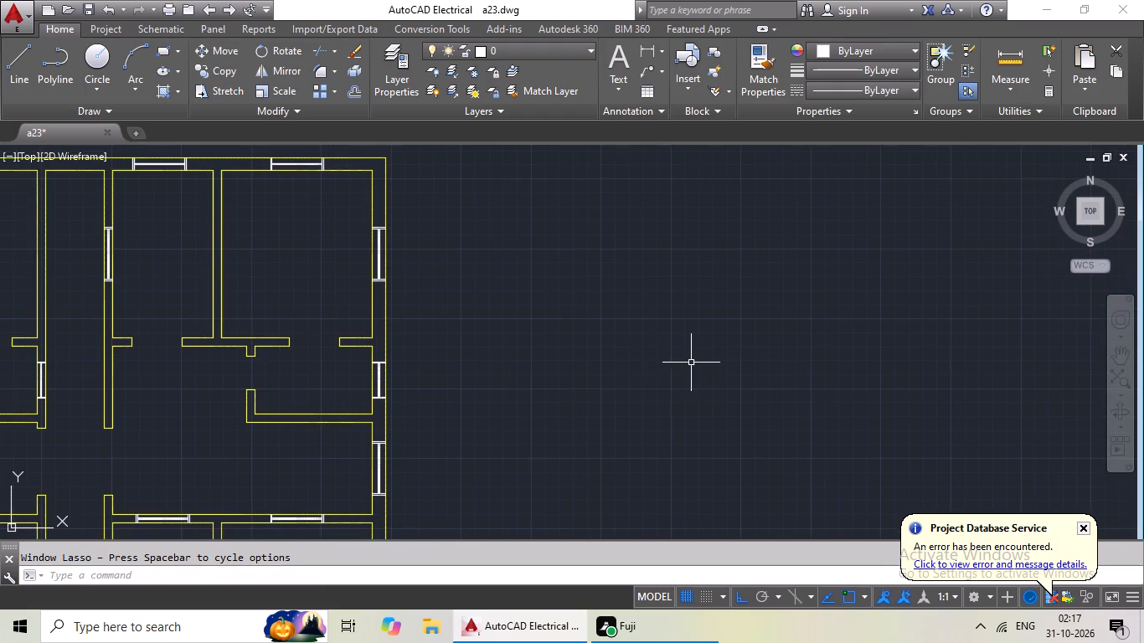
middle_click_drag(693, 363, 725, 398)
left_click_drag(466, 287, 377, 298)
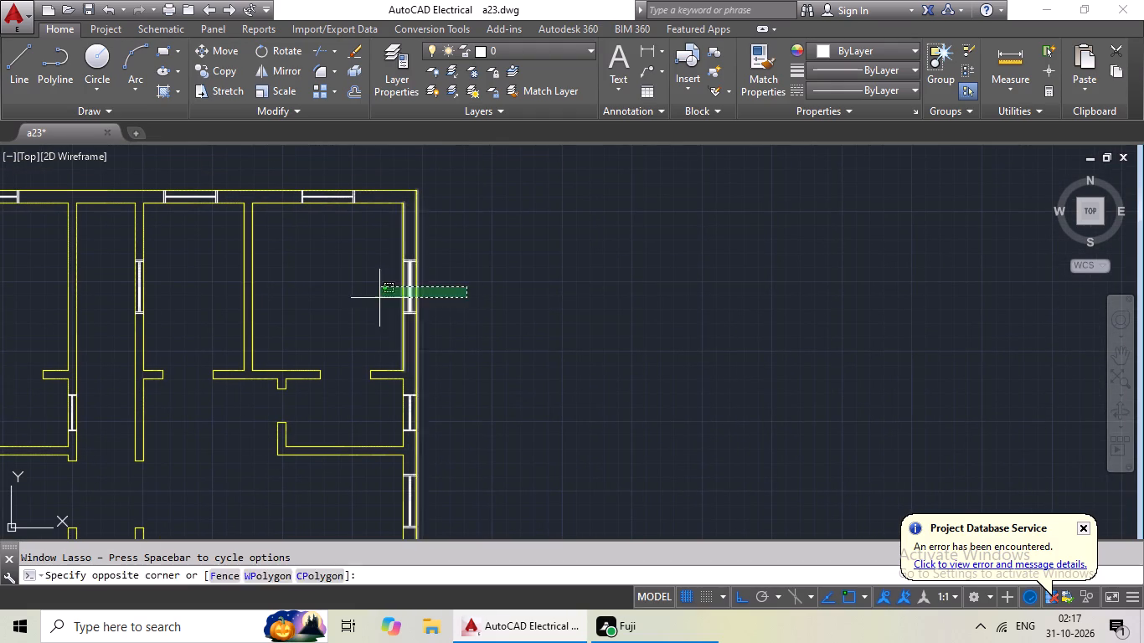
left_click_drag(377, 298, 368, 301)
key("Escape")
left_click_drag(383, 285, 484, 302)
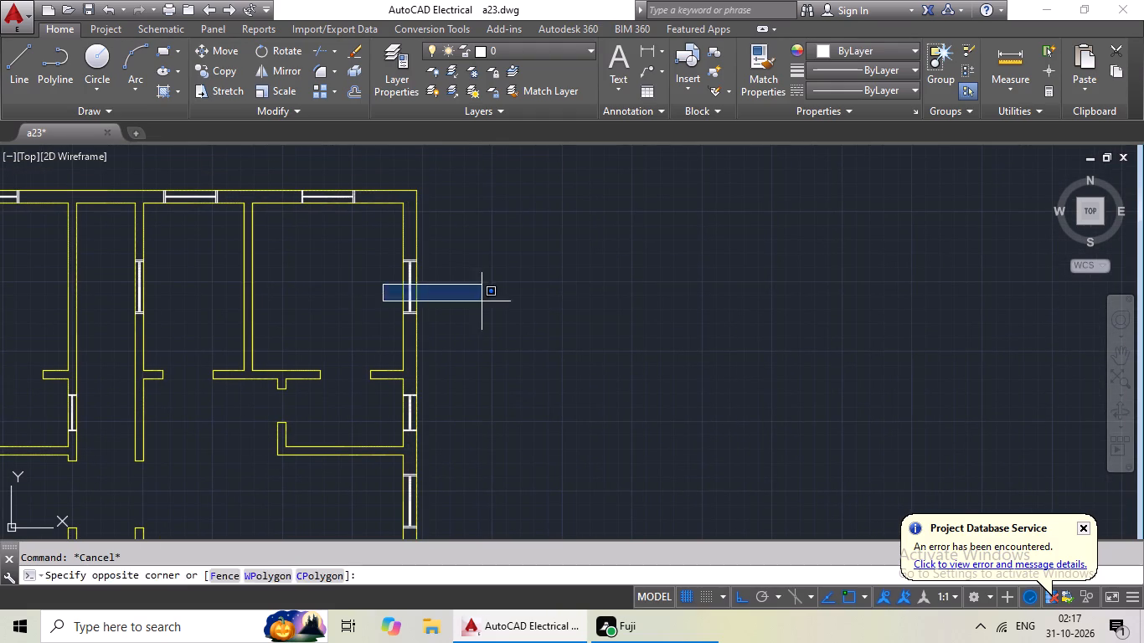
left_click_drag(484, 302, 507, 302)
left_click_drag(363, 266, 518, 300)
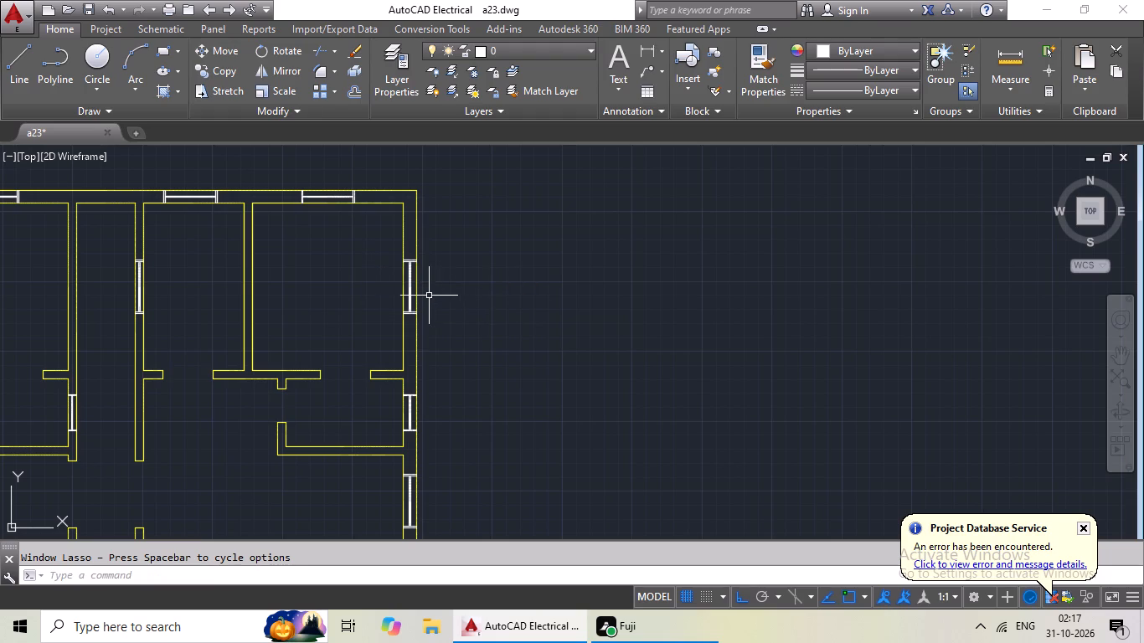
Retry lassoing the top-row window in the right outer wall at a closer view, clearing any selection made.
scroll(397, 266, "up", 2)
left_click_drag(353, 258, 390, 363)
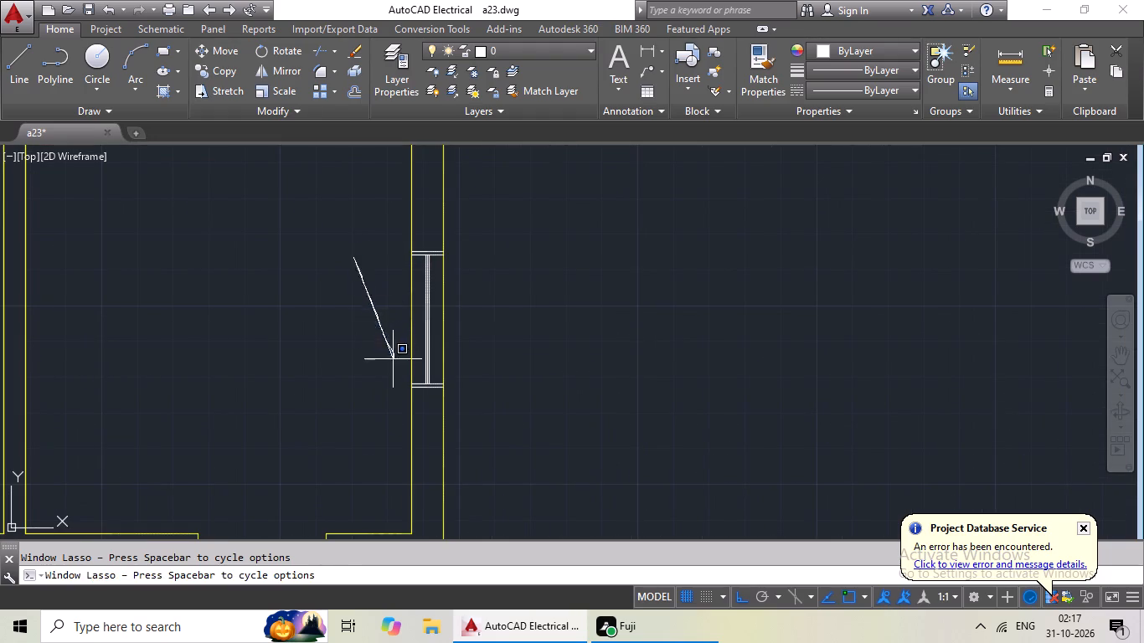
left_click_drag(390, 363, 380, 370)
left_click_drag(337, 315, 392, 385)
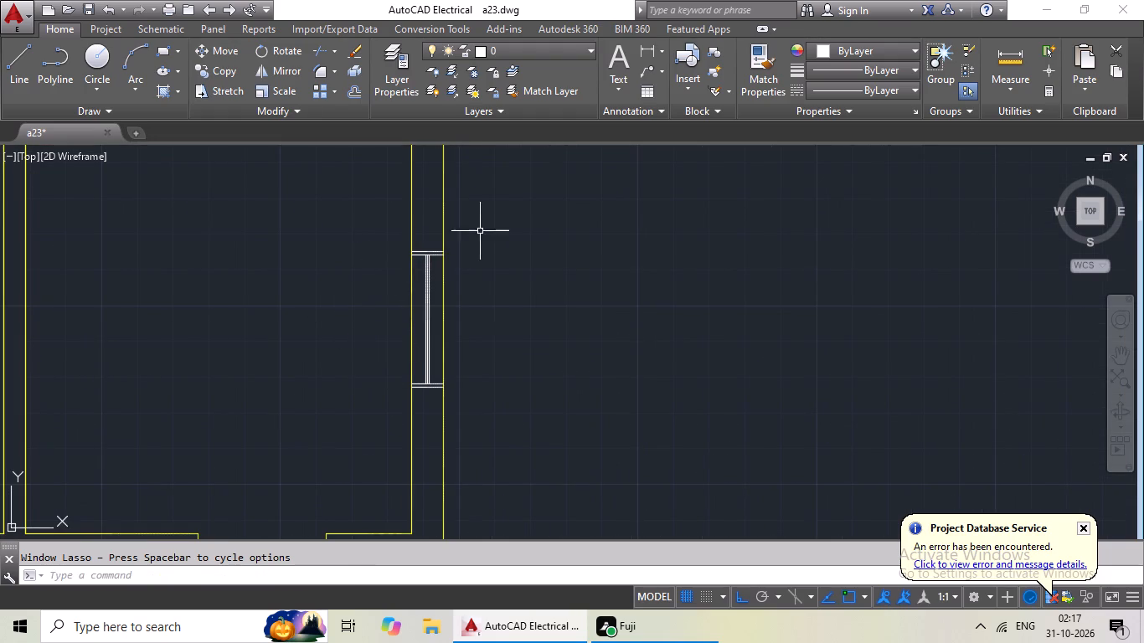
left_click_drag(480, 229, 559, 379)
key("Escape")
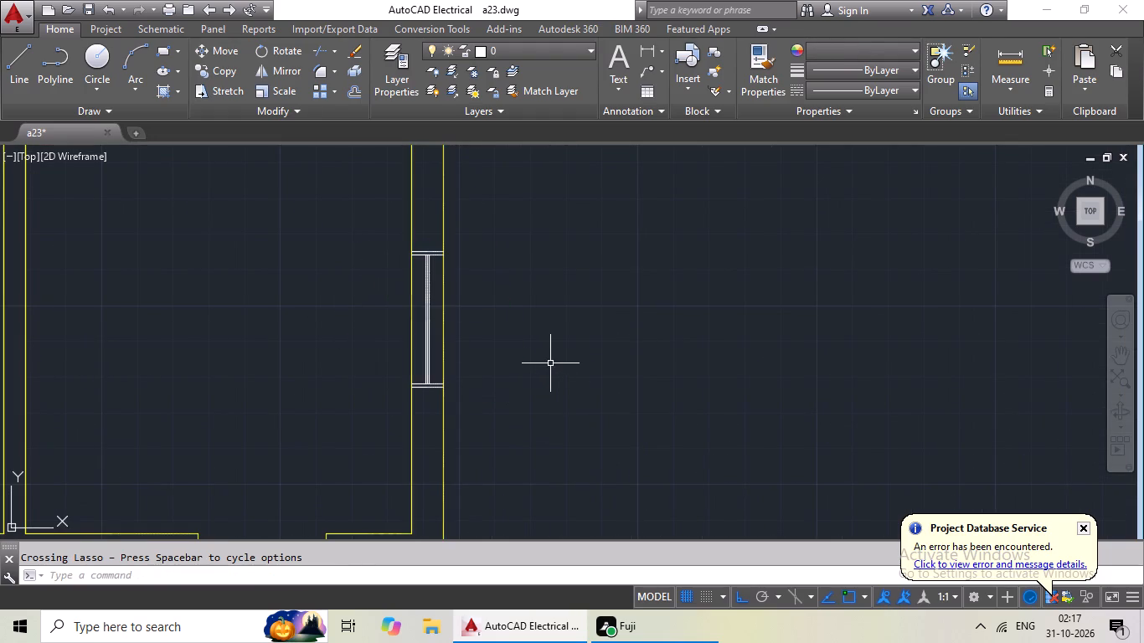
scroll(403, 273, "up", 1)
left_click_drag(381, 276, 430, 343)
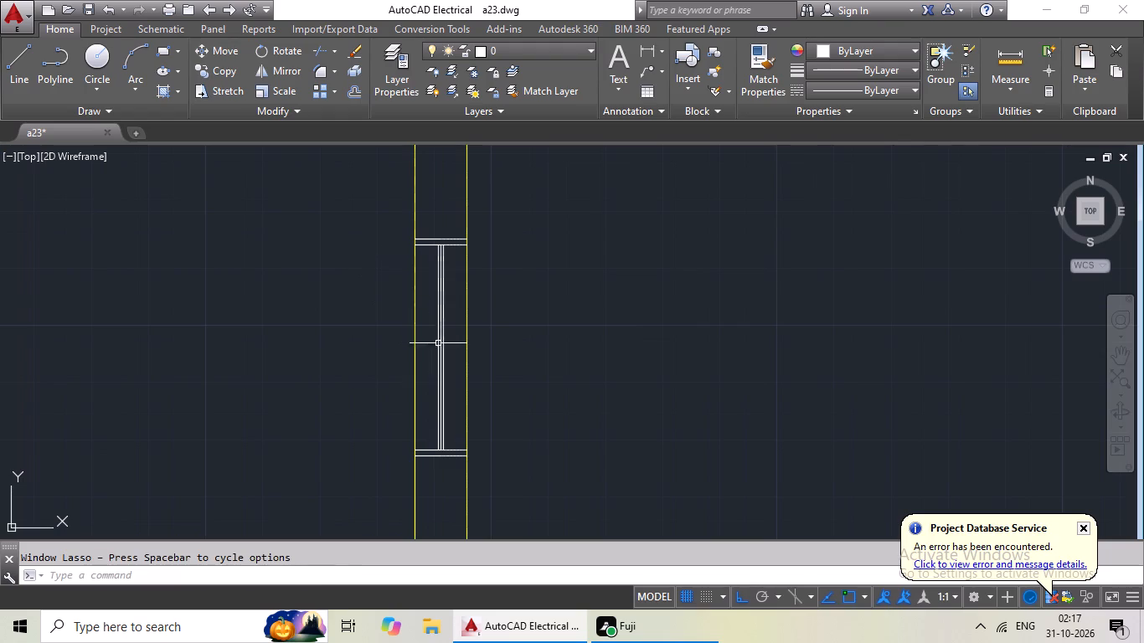
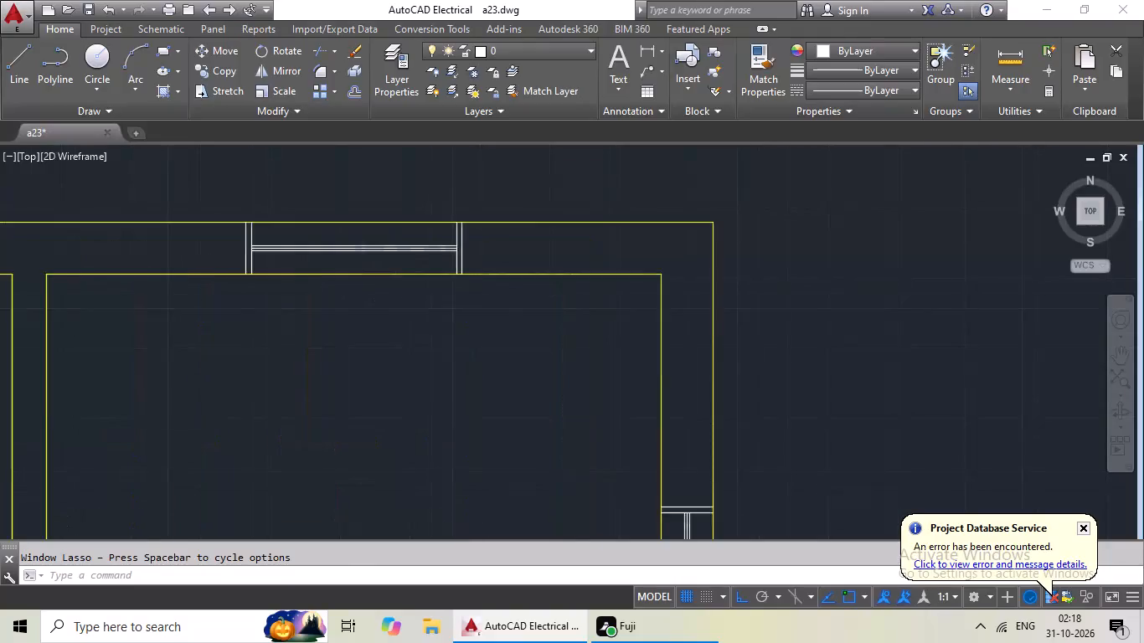
Select all lines of the two windows in the top outer wall of the upper right-hand flat.
left_click_drag(512, 220, 61, 213)
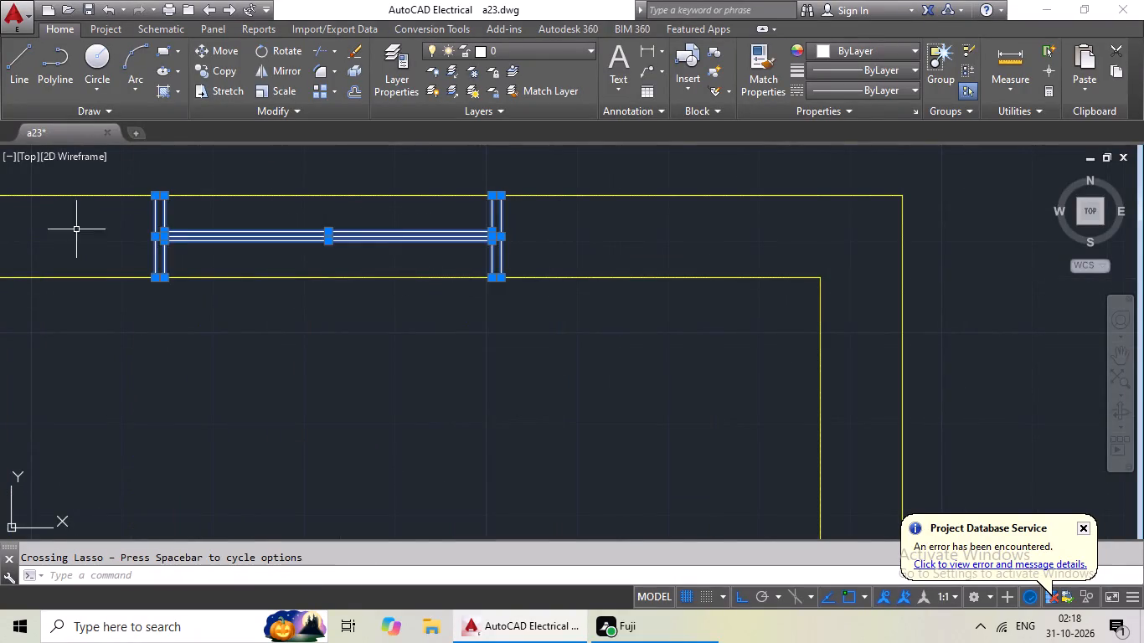
scroll(215, 240, "down", 4)
middle_click_drag(205, 255, 445, 250)
scroll(331, 238, "up", 4)
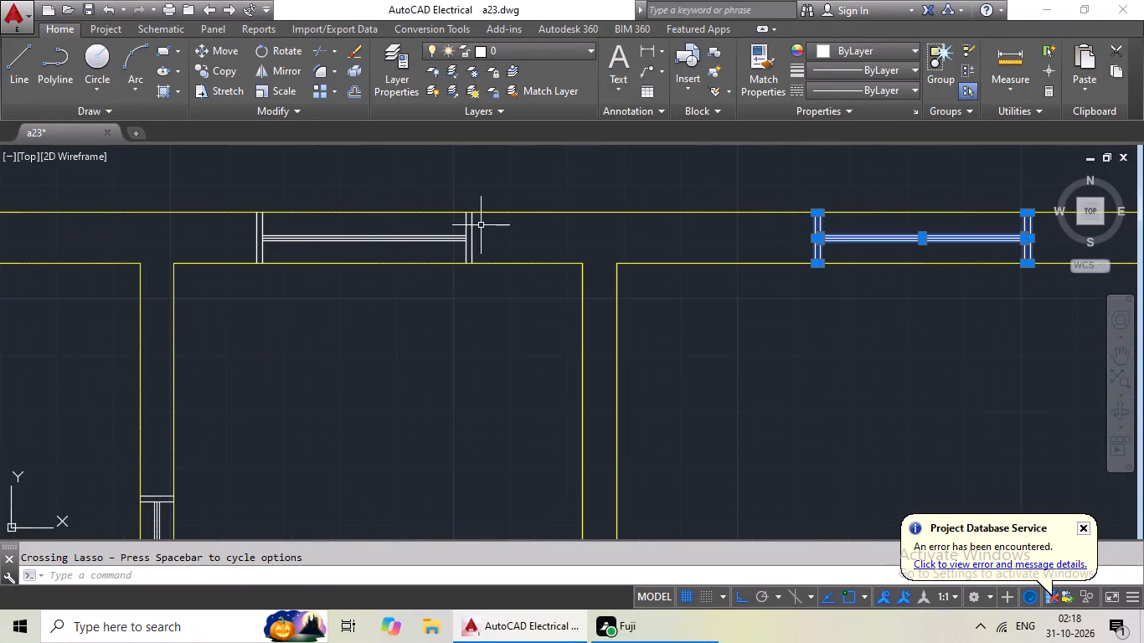
scroll(481, 235, "up", 2)
left_click_drag(498, 227, 221, 242)
middle_click_drag(261, 241, 621, 280)
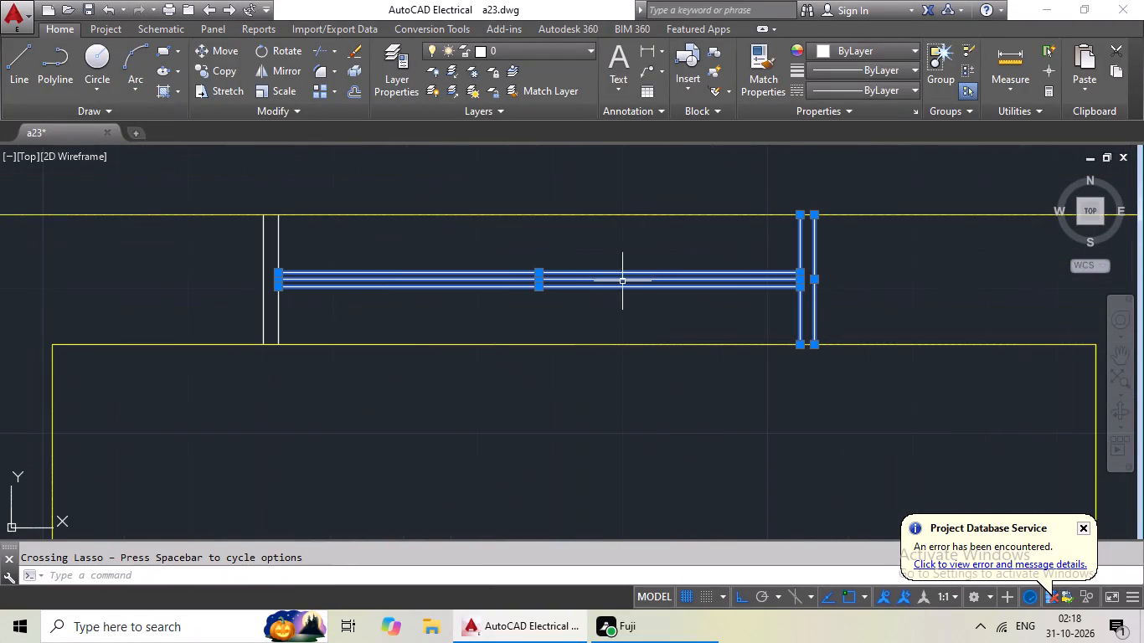
left_click_drag(242, 255, 137, 274)
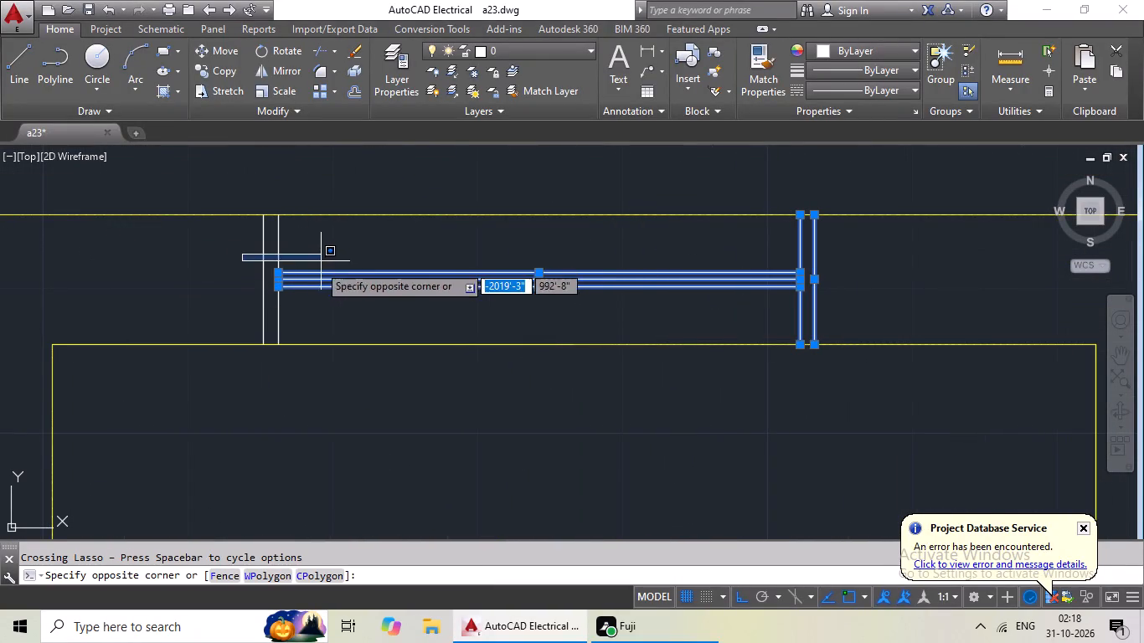
left_click(374, 315)
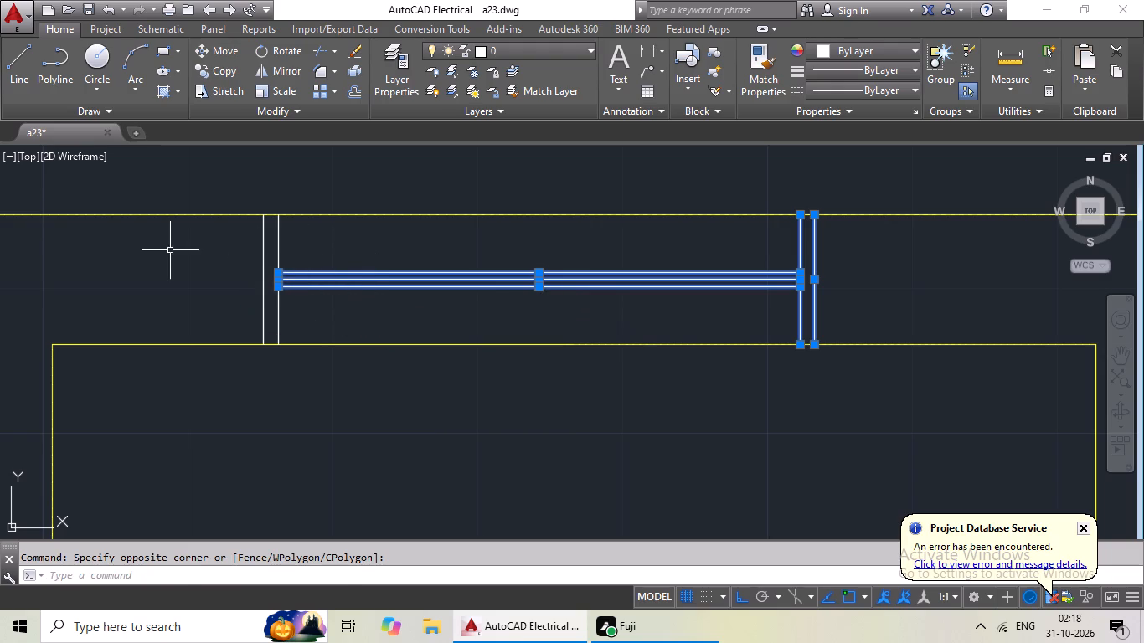
left_click_drag(170, 250, 219, 286)
left_click_drag(209, 285, 278, 296)
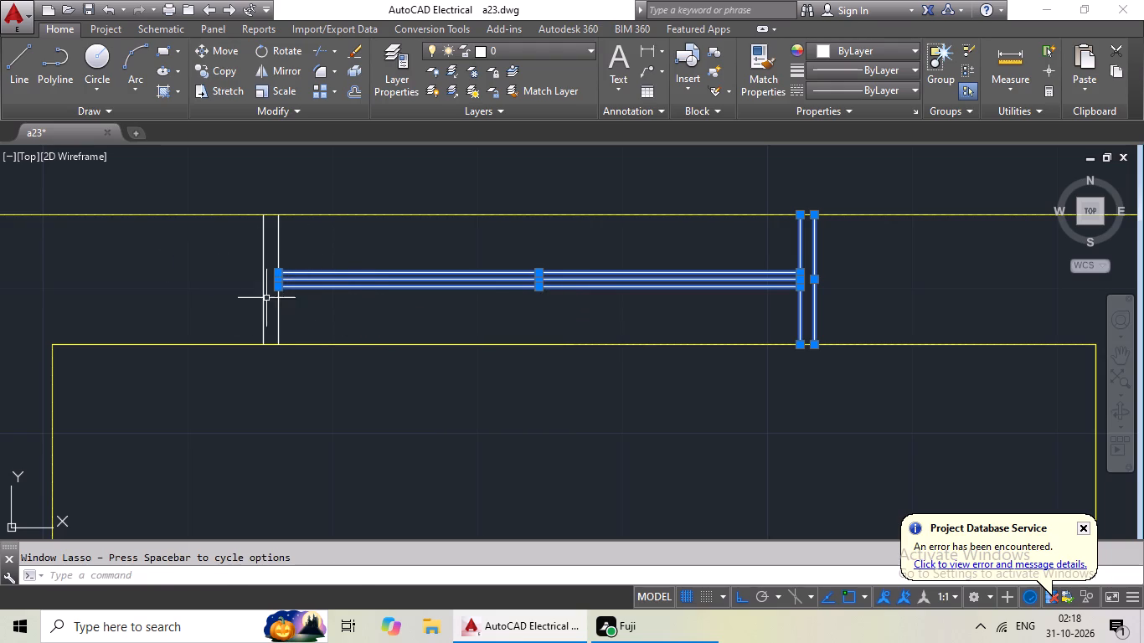
left_click_drag(344, 248, 167, 279)
Add the whole window in the corridor-side wall of the upper right-hand flat to the selection.
scroll(330, 280, "down", 3)
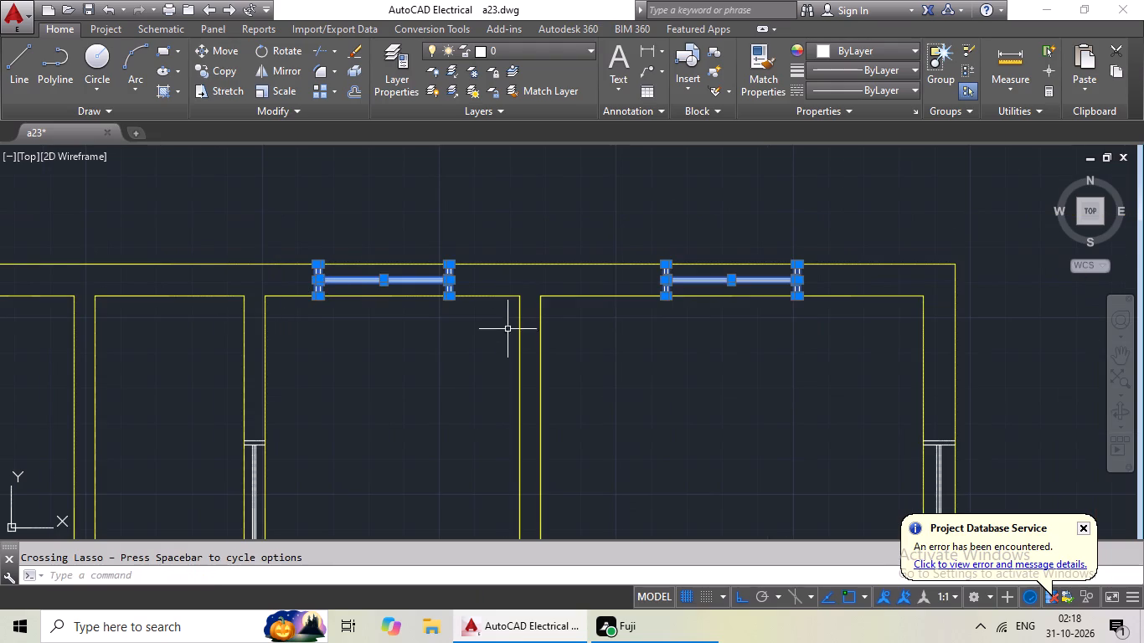
middle_click_drag(497, 347, 508, 162)
scroll(263, 308, "up", 2)
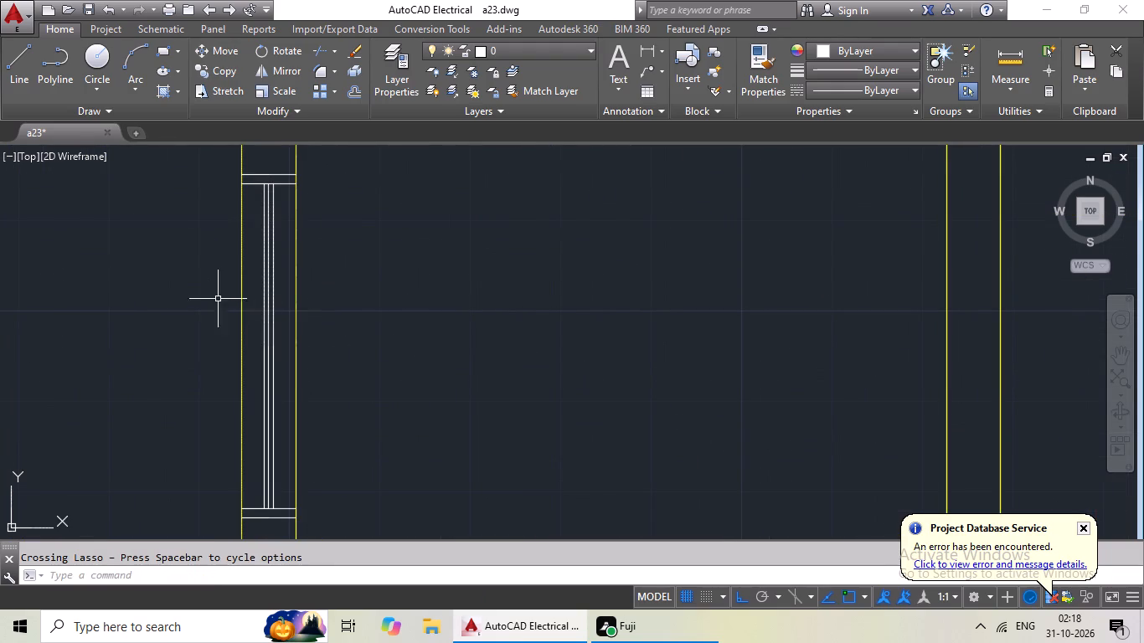
left_click_drag(279, 165, 283, 445)
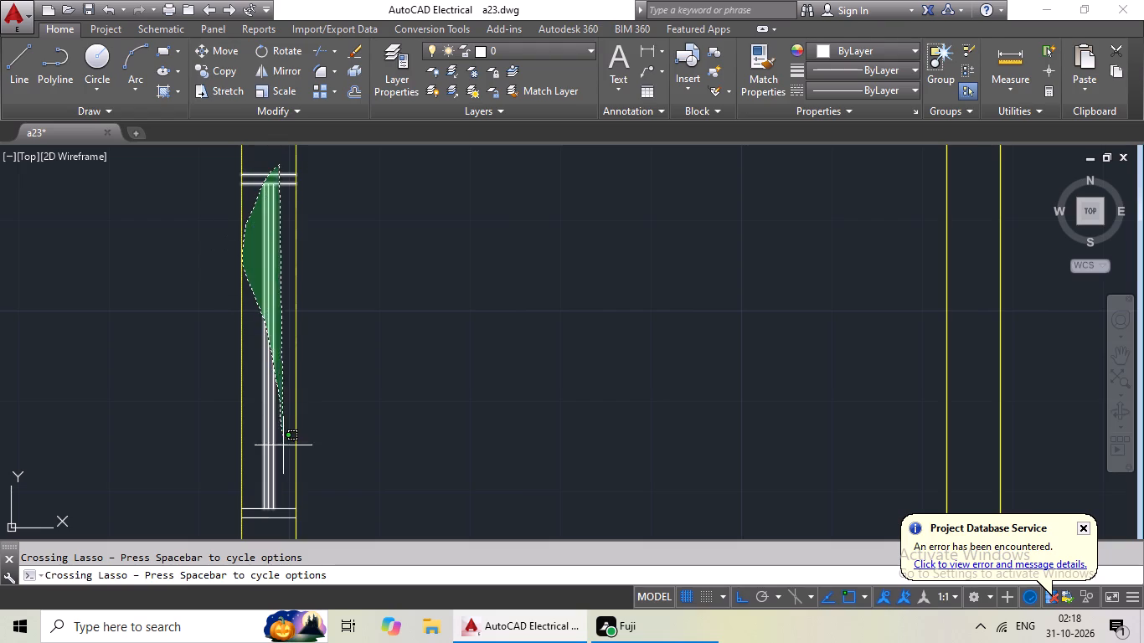
left_click_drag(283, 445, 284, 444)
scroll(290, 371, "down", 1)
middle_click_drag(291, 363, 291, 225)
scroll(272, 334, "up", 3)
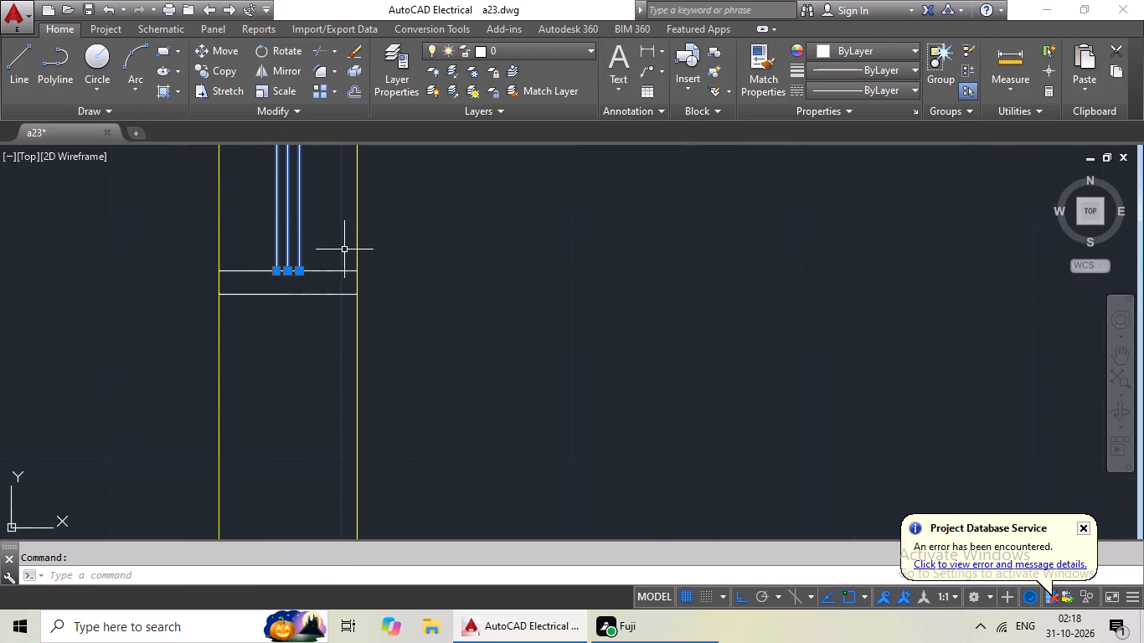
left_click_drag(338, 249, 224, 363)
Add the upper window in the right outer wall, including both end frames, to the selection.
scroll(431, 282, "down", 3)
middle_click_drag(453, 281, 338, 362)
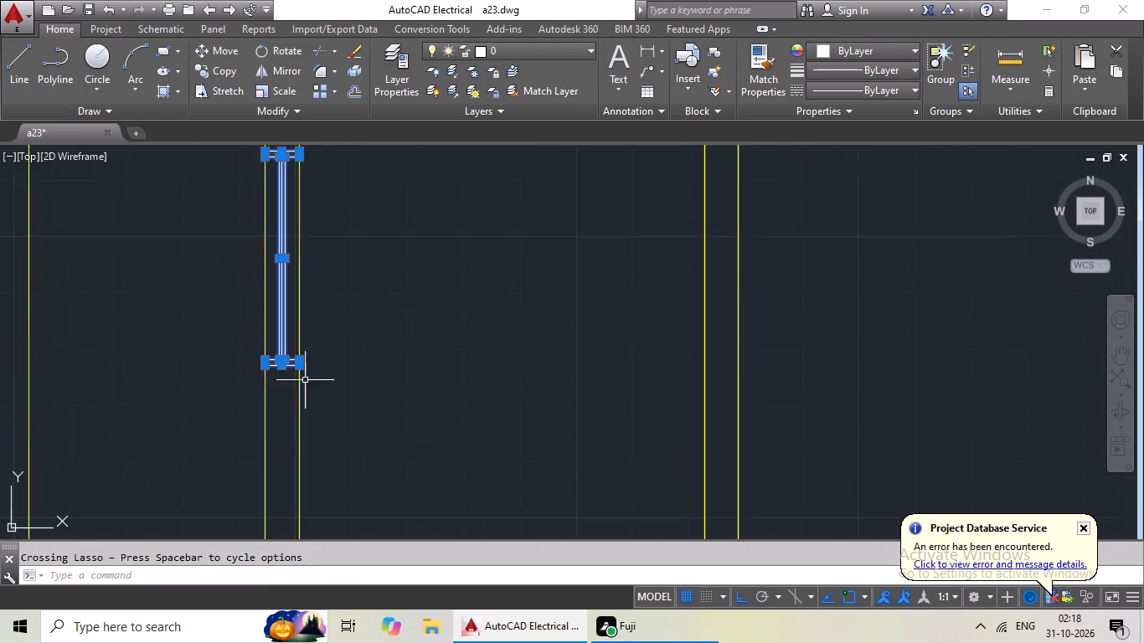
scroll(435, 317, "down", 2)
scroll(822, 262, "up", 3)
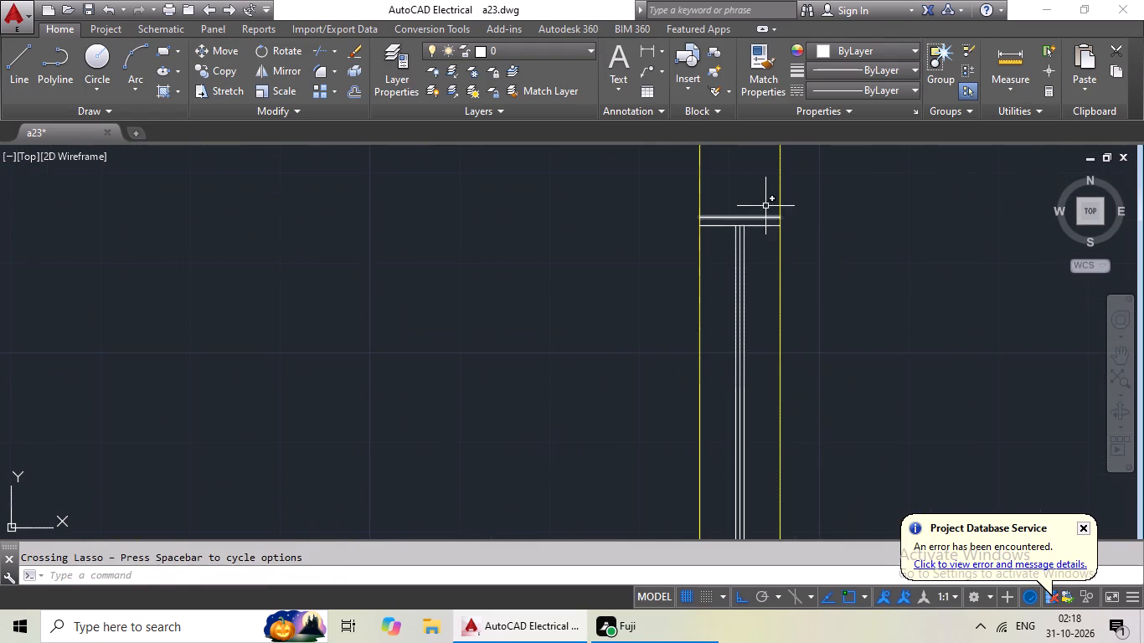
left_click_drag(761, 193, 733, 363)
scroll(755, 363, "down", 1)
middle_click_drag(750, 367, 667, 206)
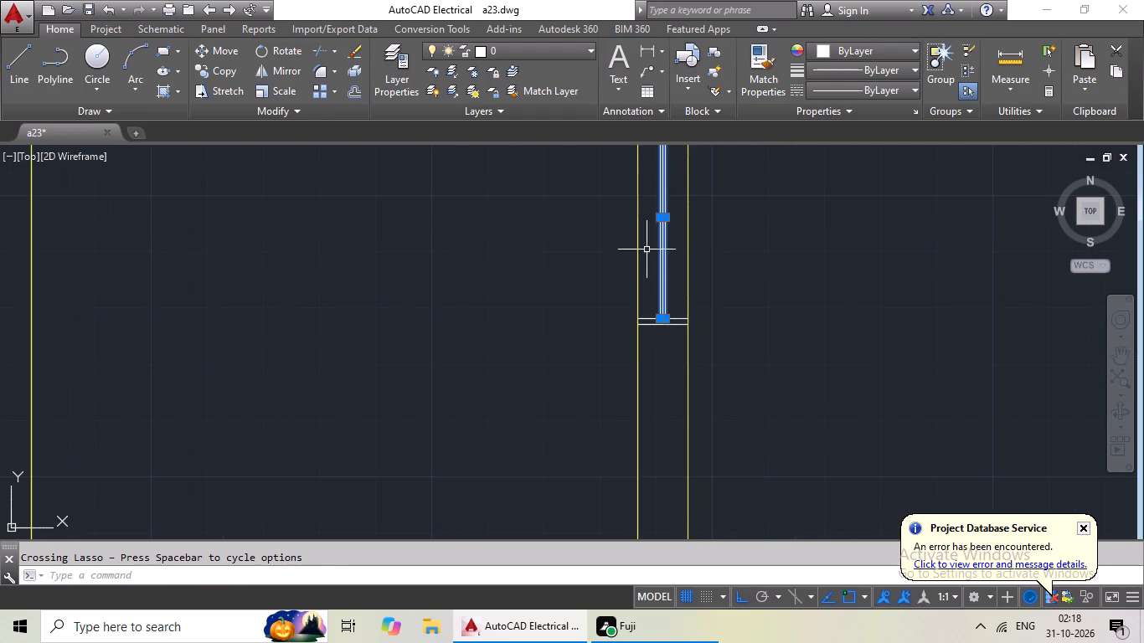
scroll(653, 320, "up", 2)
left_click_drag(698, 288, 638, 357)
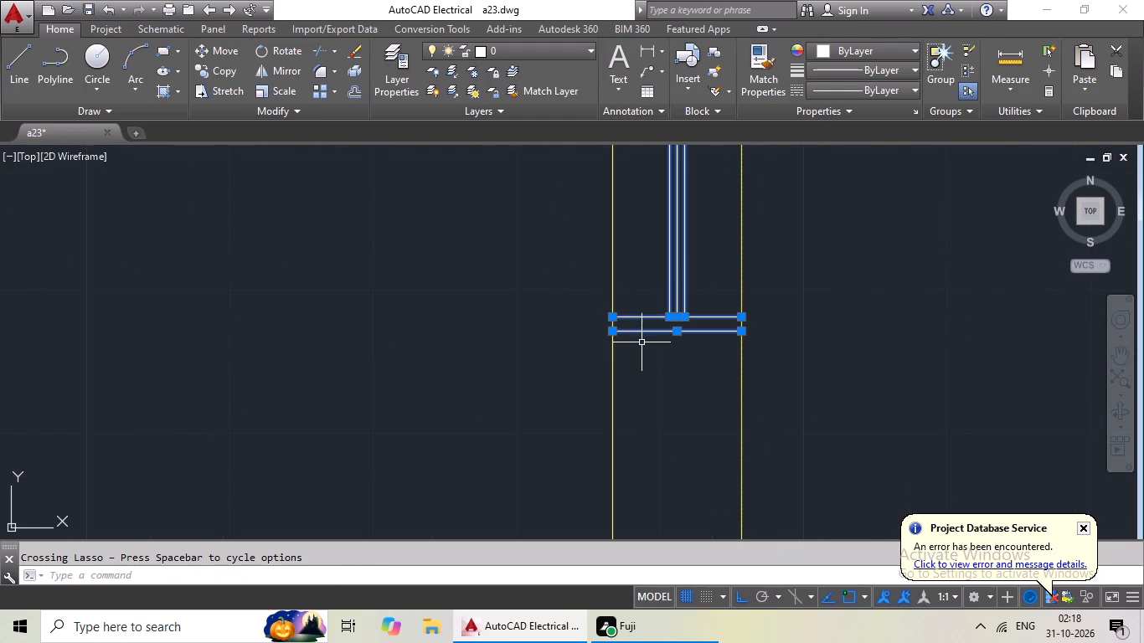
Add the top-wall window of the upper left-hand flat's room beside the corridor to the selection.
scroll(695, 316, "down", 3)
middle_click_drag(502, 332, 783, 329)
scroll(430, 264, "down", 3)
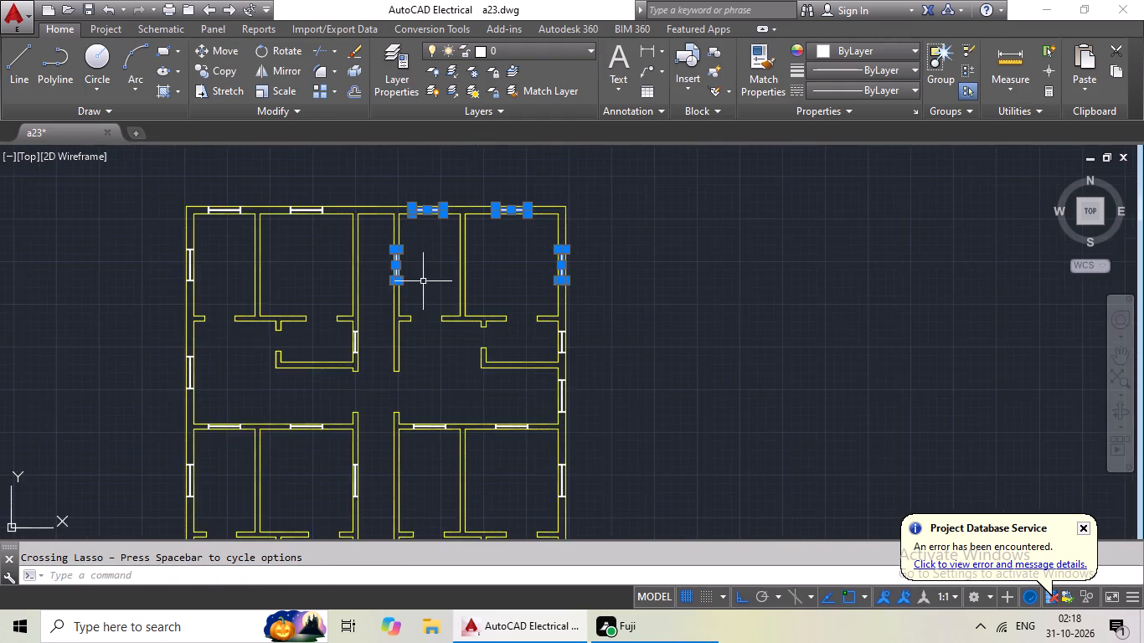
middle_click_drag(425, 280, 745, 244)
middle_click_drag(616, 206, 539, 316)
scroll(553, 283, "up", 5)
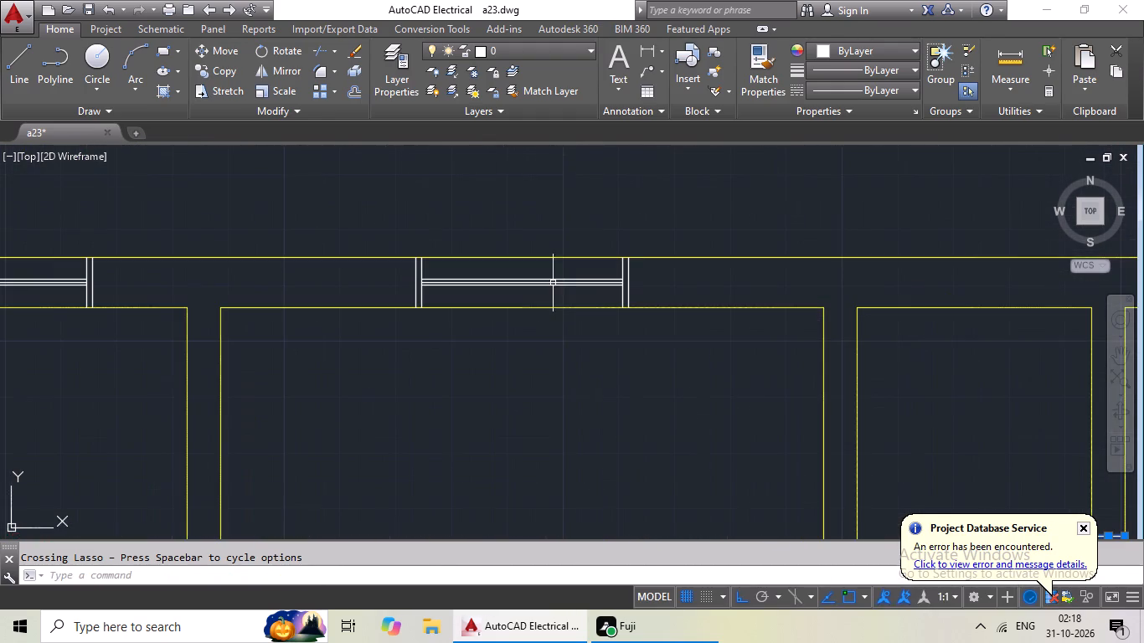
scroll(651, 280, "up", 2)
left_click_drag(686, 298, 676, 301)
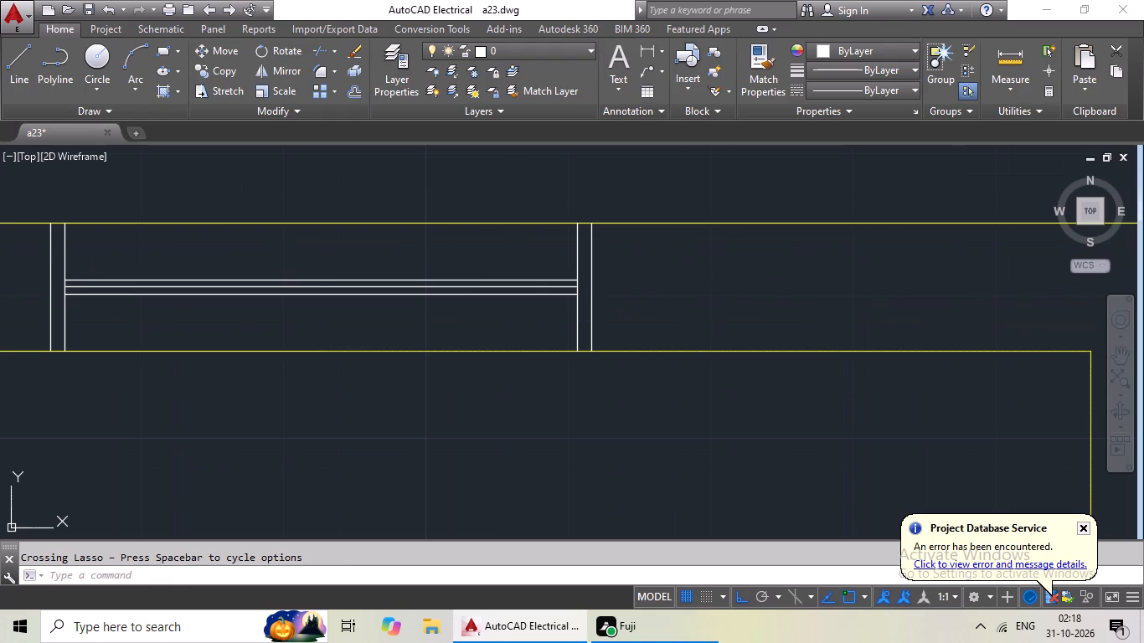
left_click_drag(676, 301, 462, 304)
middle_click_drag(408, 289, 667, 321)
left_click_drag(579, 304, 244, 302)
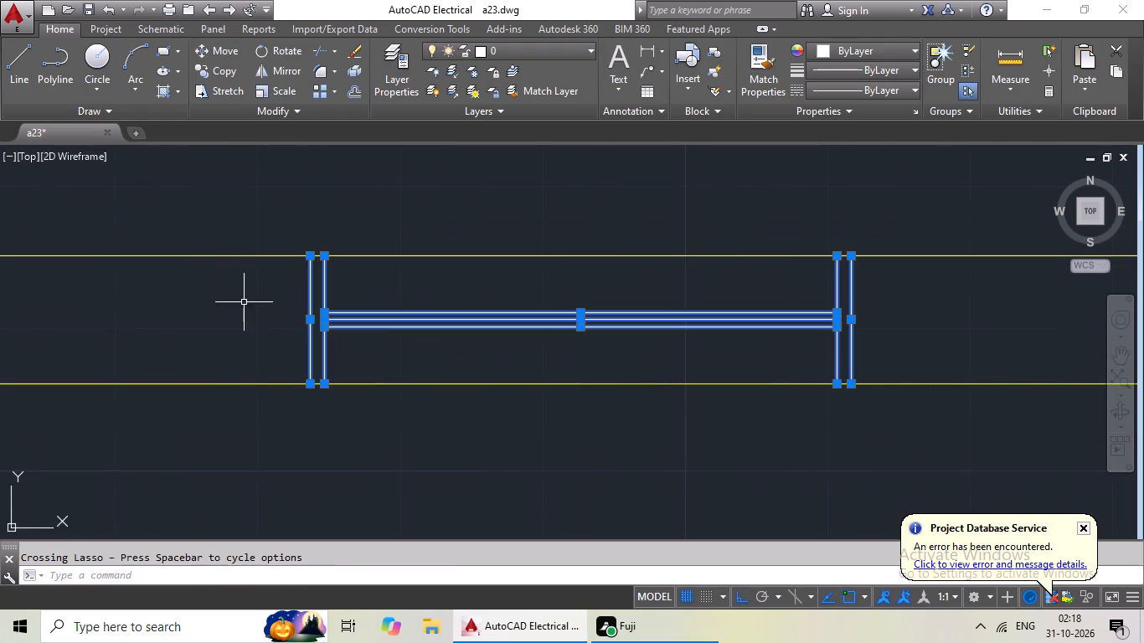
Add the top-wall window of the plan's top-left corner room, with both end frames, to the selection.
scroll(384, 295, "down", 3)
middle_click_drag(328, 337, 561, 337)
scroll(345, 289, "up", 4)
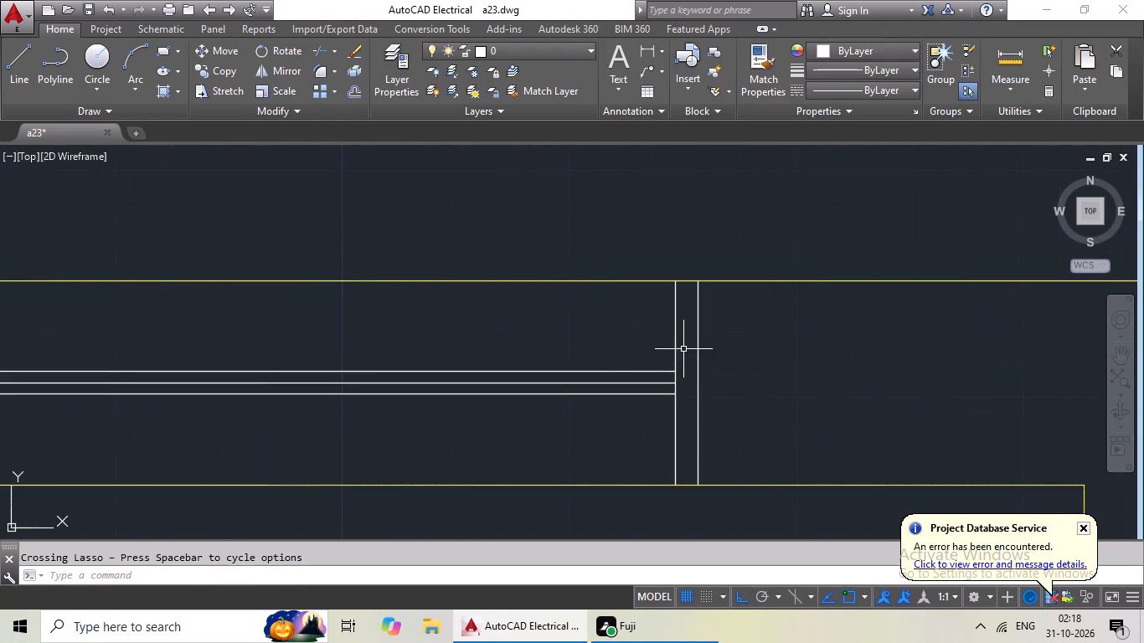
left_click_drag(728, 342, 391, 371)
scroll(417, 356, "down", 2)
scroll(212, 344, "up", 1)
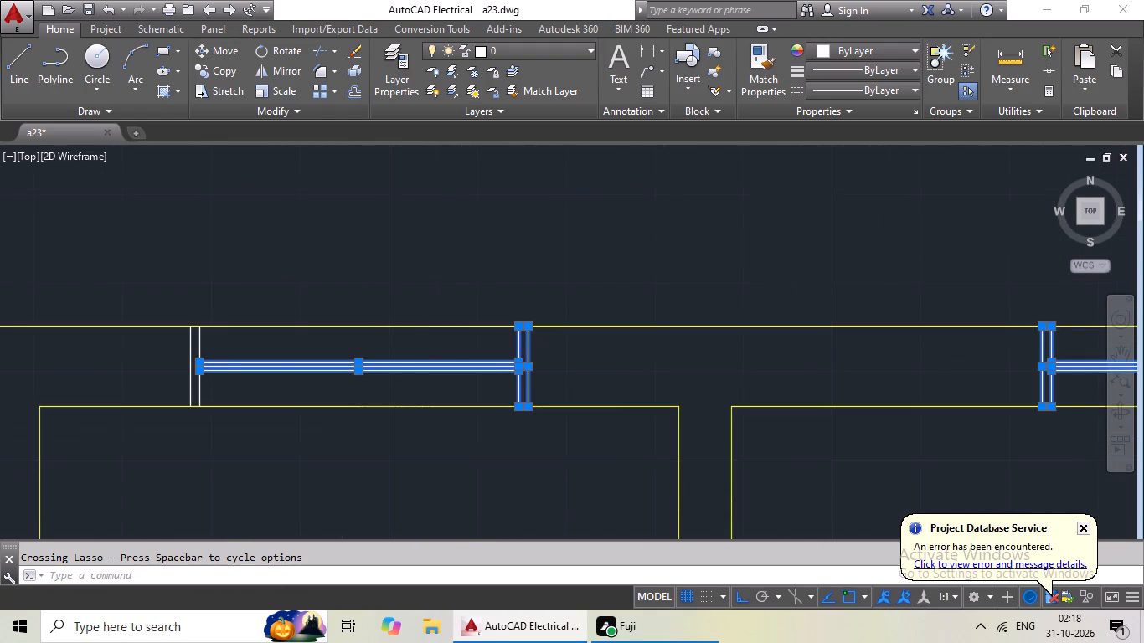
scroll(211, 344, "up", 1)
left_click_drag(288, 323, 68, 363)
Add the top-left corner room's window in the left outer wall to the selection.
scroll(254, 347, "down", 3)
middle_click_drag(260, 362, 330, 185)
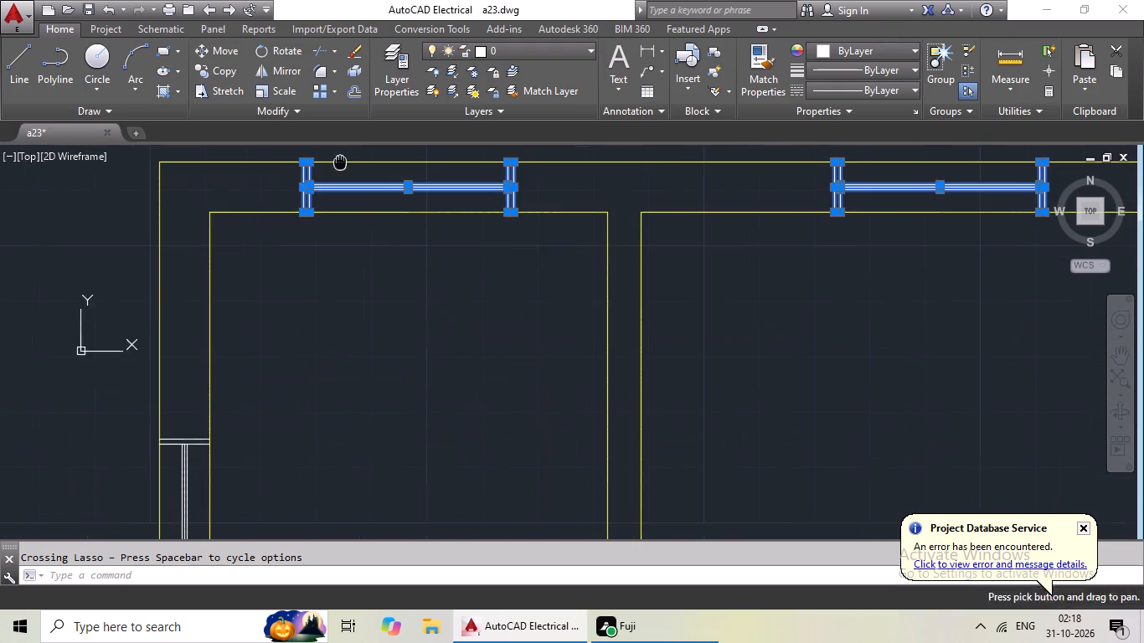
middle_click_drag(330, 319, 399, 166)
scroll(270, 327, "up", 3)
scroll(264, 291, "down", 1)
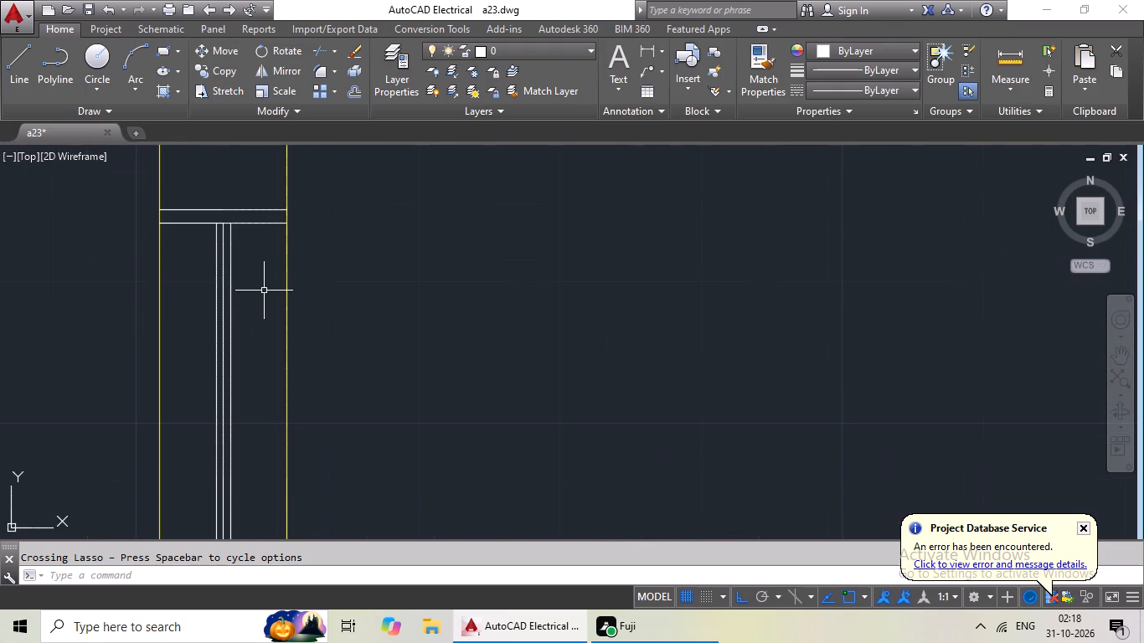
left_click_drag(248, 193, 223, 349)
scroll(260, 341, "down", 1)
middle_click_drag(261, 338, 264, 247)
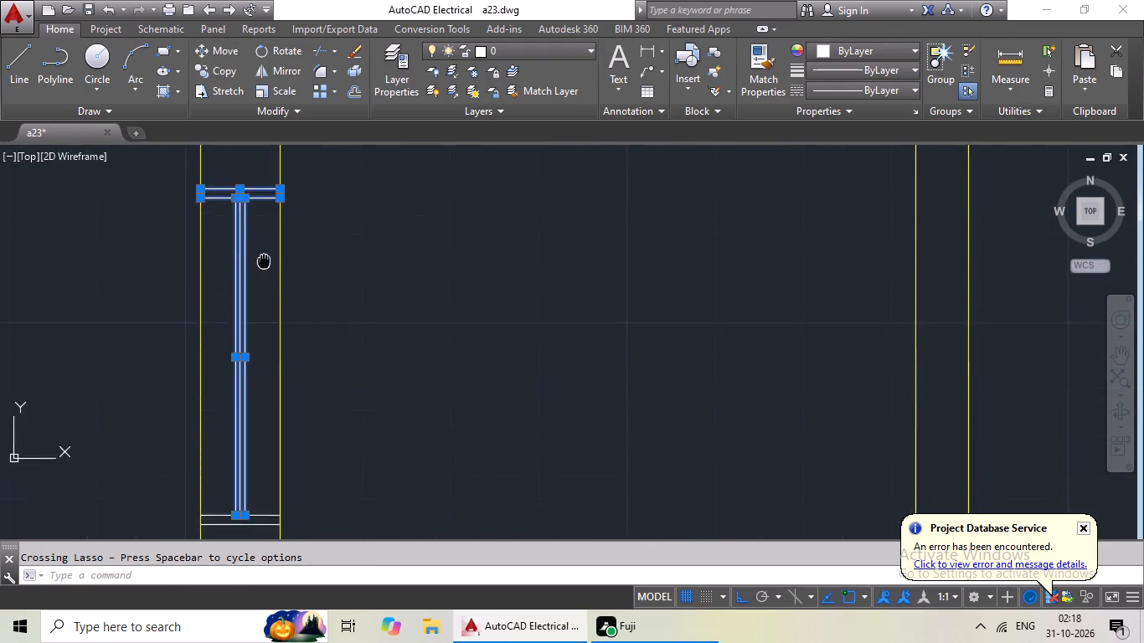
middle_click_drag(264, 247, 265, 193)
scroll(254, 472, "up", 3)
left_click_drag(253, 317, 137, 404)
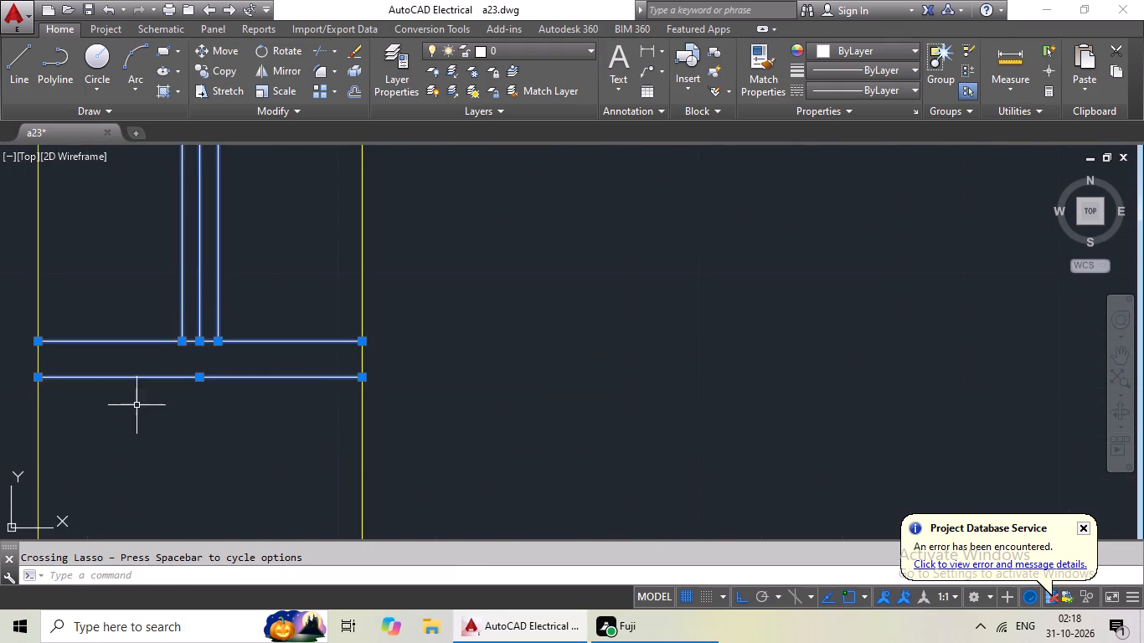
Add the small toilet window in the corridor-side wall of the upper left-hand flat to the selection.
scroll(360, 337, "down", 4)
middle_click_drag(526, 378, 474, 270)
scroll(452, 281, "down", 2)
scroll(505, 330, "down", 1)
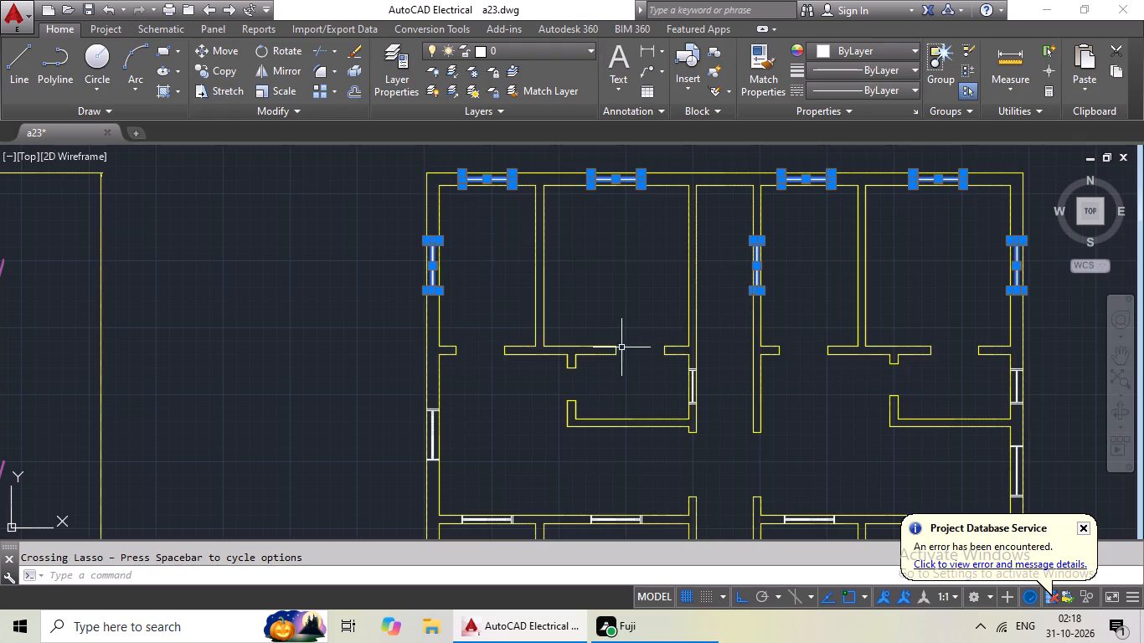
middle_click_drag(610, 345, 430, 257)
scroll(523, 306, "up", 4)
scroll(486, 249, "up", 1)
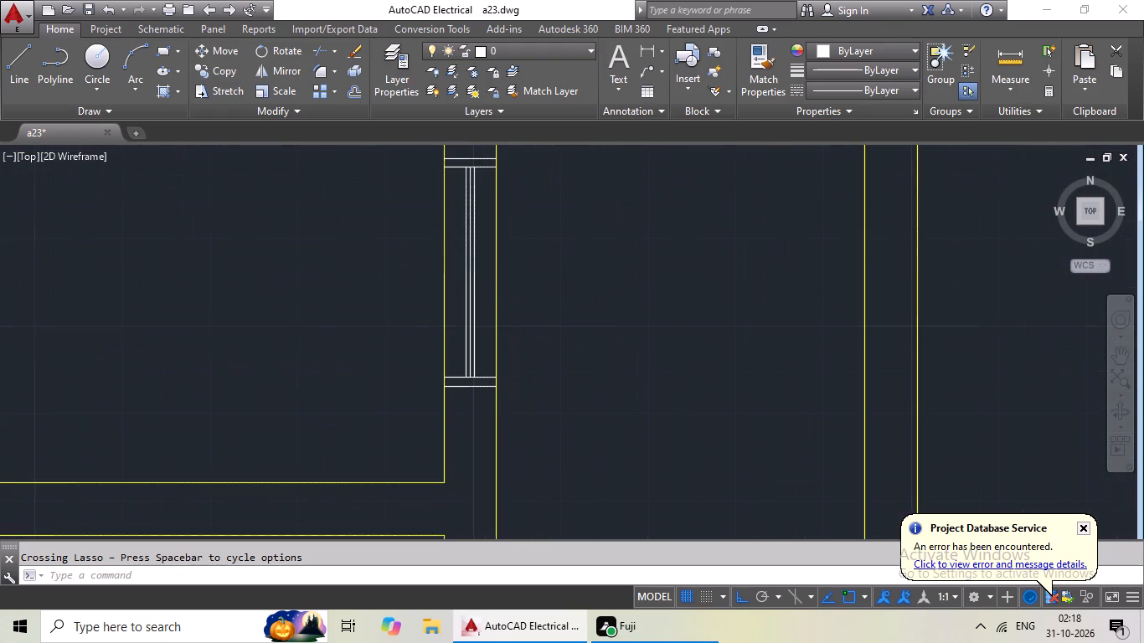
middle_click_drag(483, 265, 459, 366)
left_click_drag(446, 186, 425, 400)
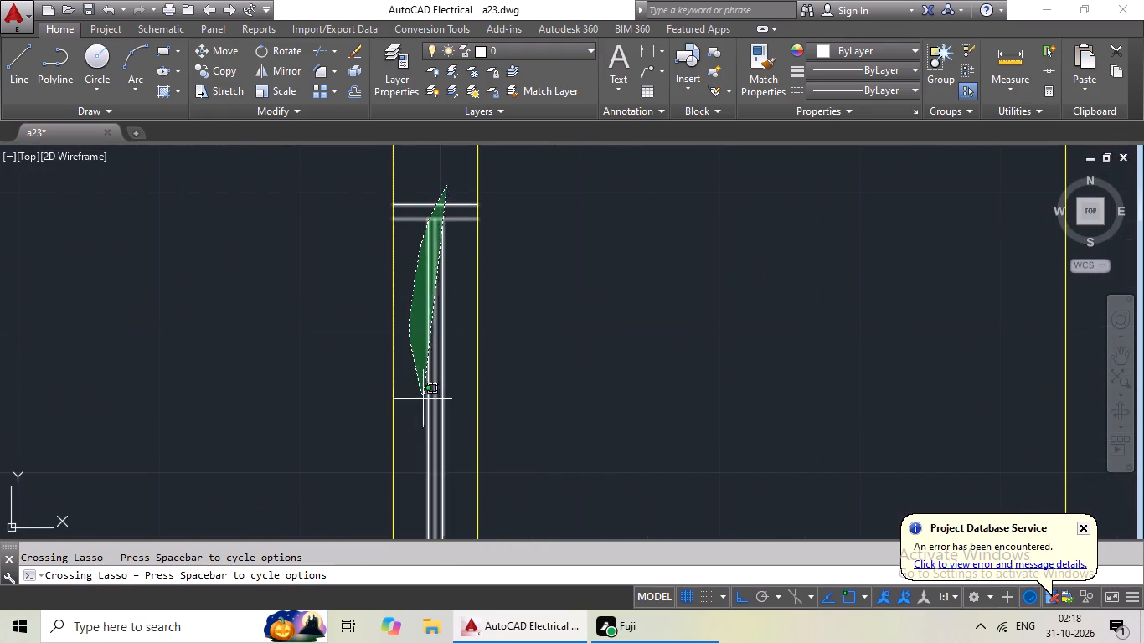
left_click_drag(425, 400, 427, 402)
scroll(436, 392, "down", 2)
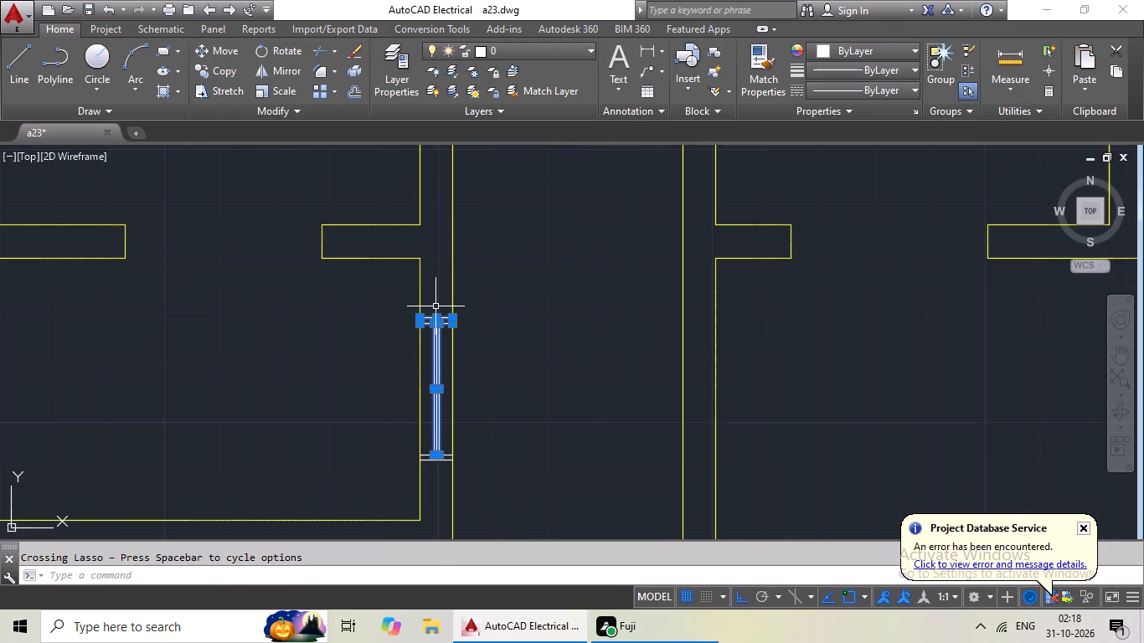
middle_click_drag(503, 366, 505, 239)
scroll(440, 352, "up", 6)
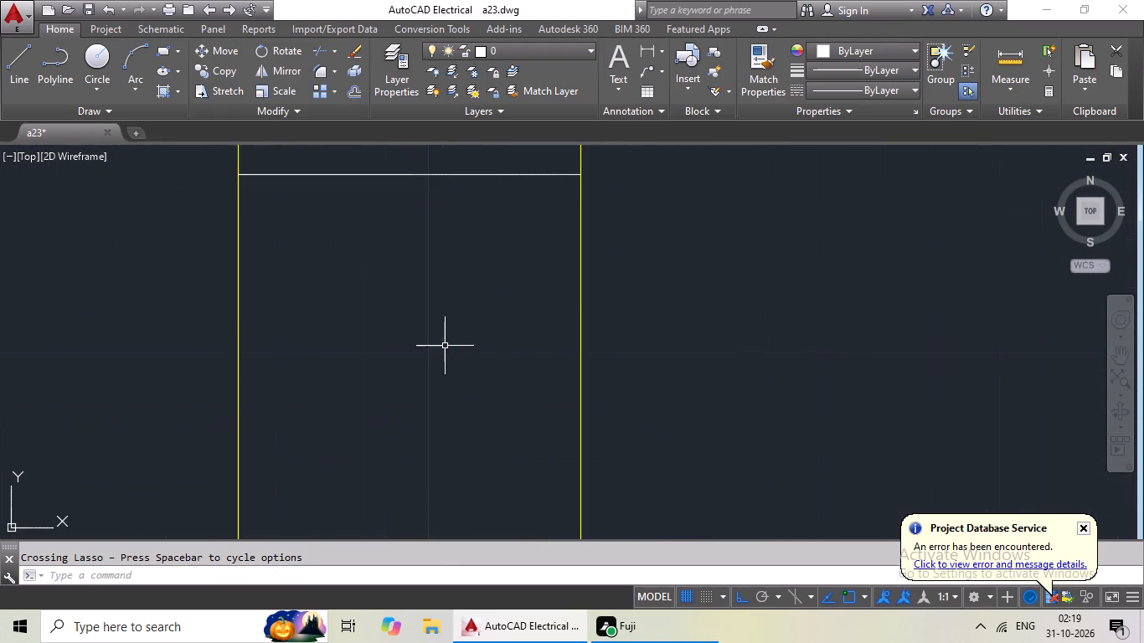
scroll(508, 233, "down", 1)
middle_click_drag(498, 259, 431, 363)
left_click_drag(451, 244, 335, 404)
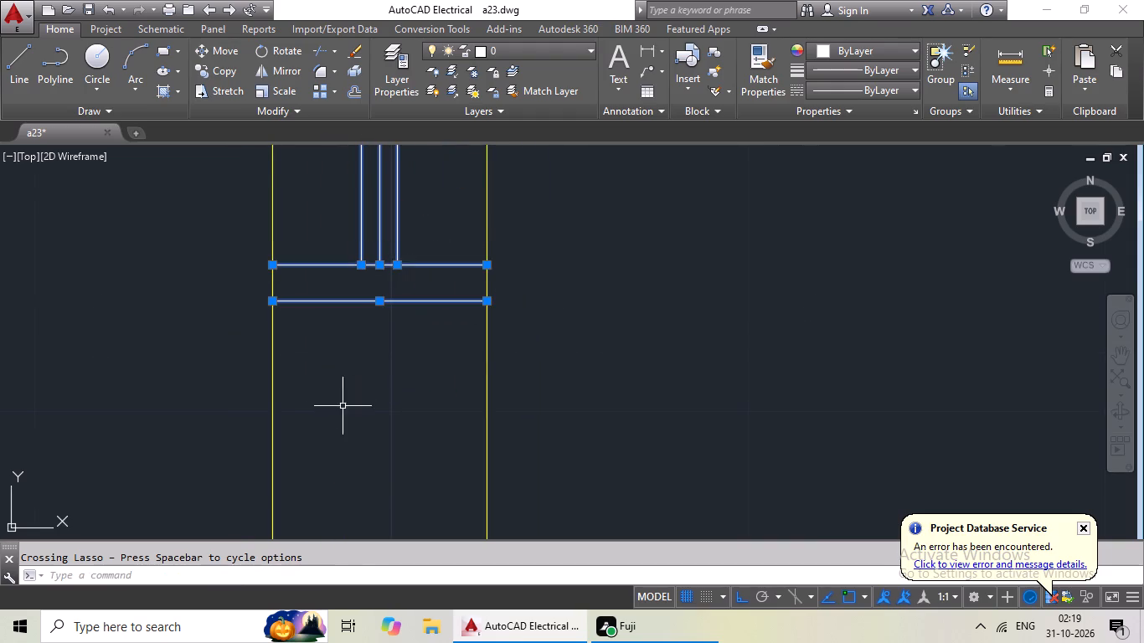
Add the small toilet window in the right outer wall of the upper right-hand flat to the selection.
scroll(574, 304, "down", 4)
scroll(647, 326, "down", 4)
middle_click_drag(650, 353, 597, 353)
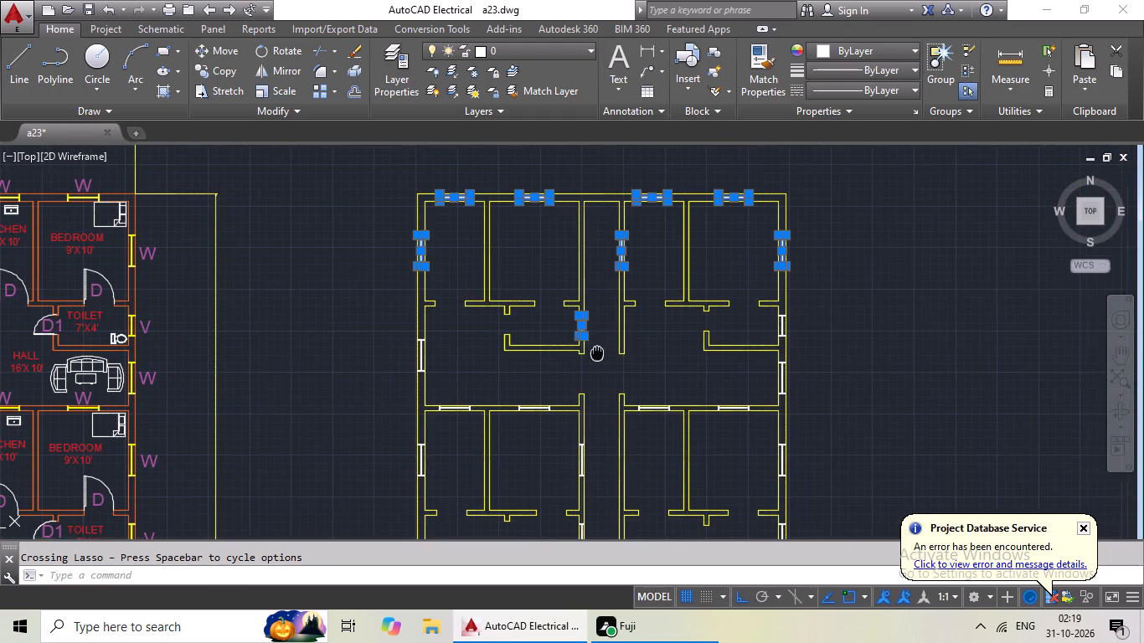
scroll(767, 318, "up", 5)
middle_click_drag(813, 371, 610, 332)
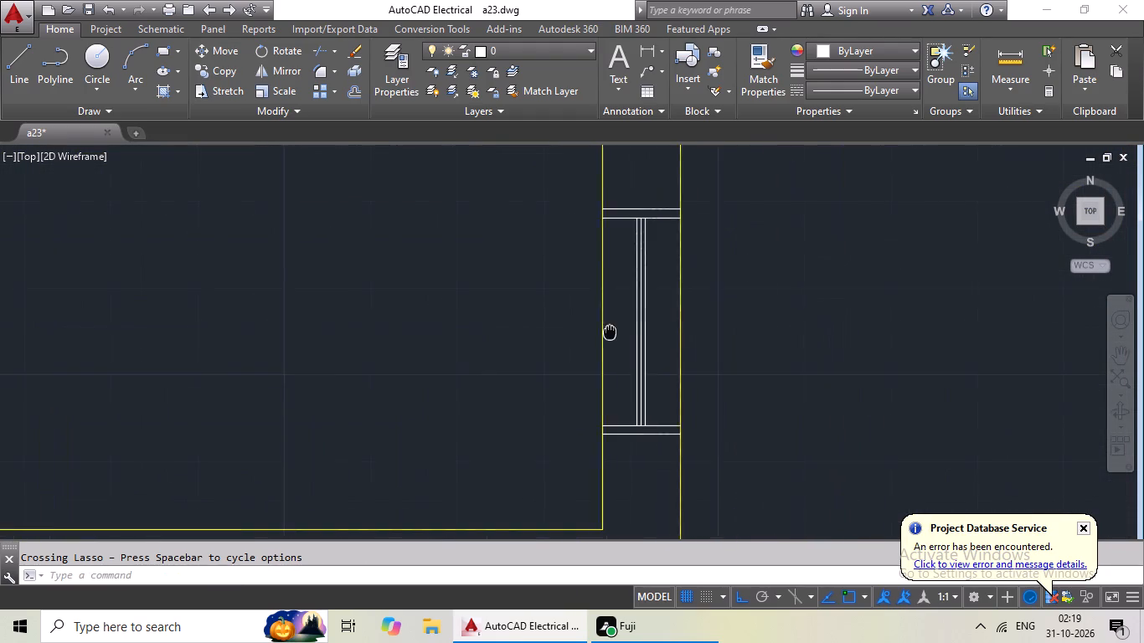
scroll(654, 300, "up", 2)
left_click_drag(682, 261, 566, 357)
scroll(595, 353, "down", 3)
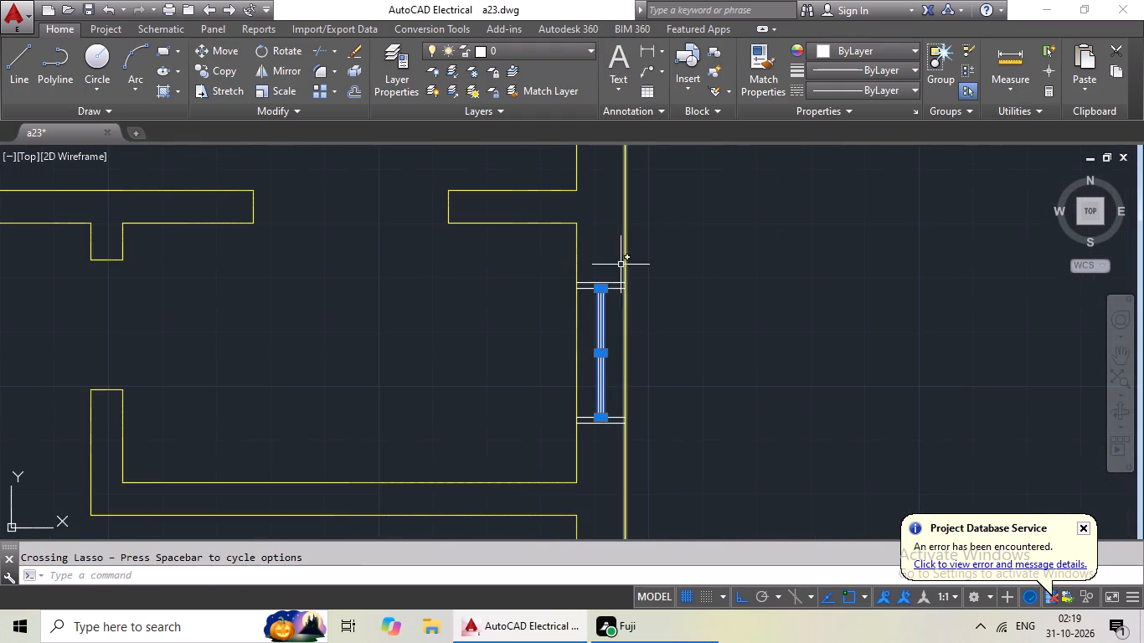
left_click_drag(610, 265, 592, 457)
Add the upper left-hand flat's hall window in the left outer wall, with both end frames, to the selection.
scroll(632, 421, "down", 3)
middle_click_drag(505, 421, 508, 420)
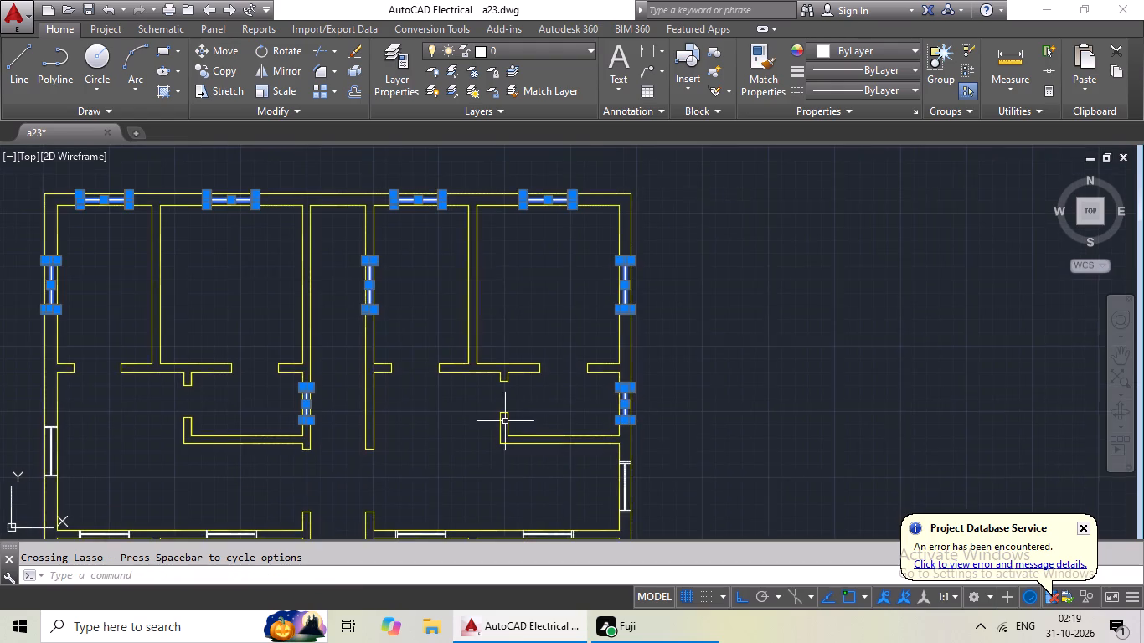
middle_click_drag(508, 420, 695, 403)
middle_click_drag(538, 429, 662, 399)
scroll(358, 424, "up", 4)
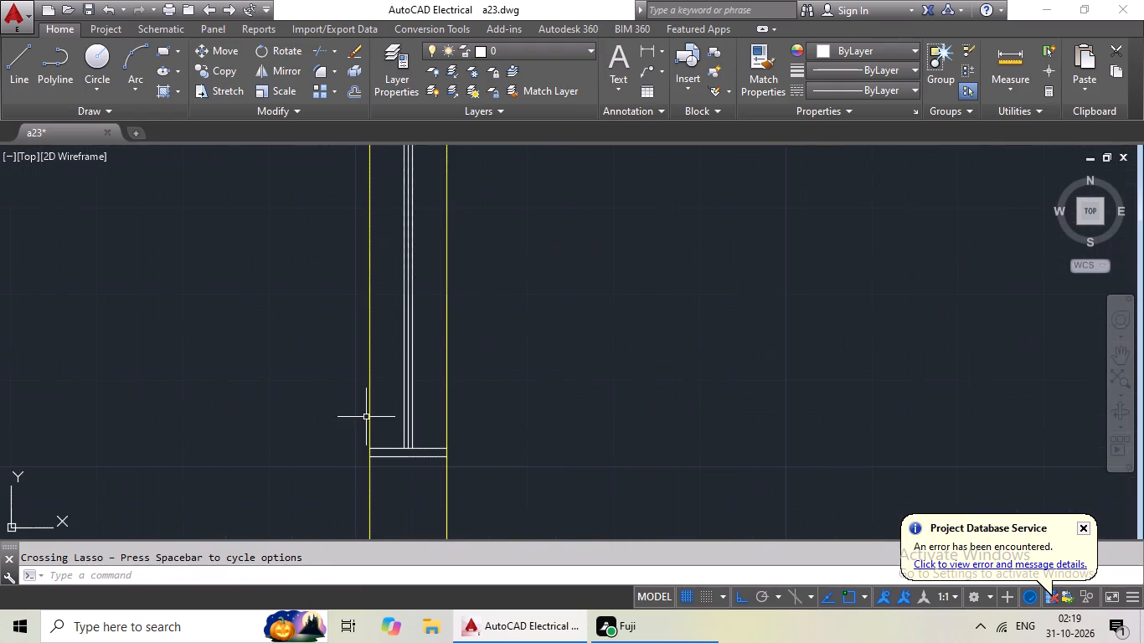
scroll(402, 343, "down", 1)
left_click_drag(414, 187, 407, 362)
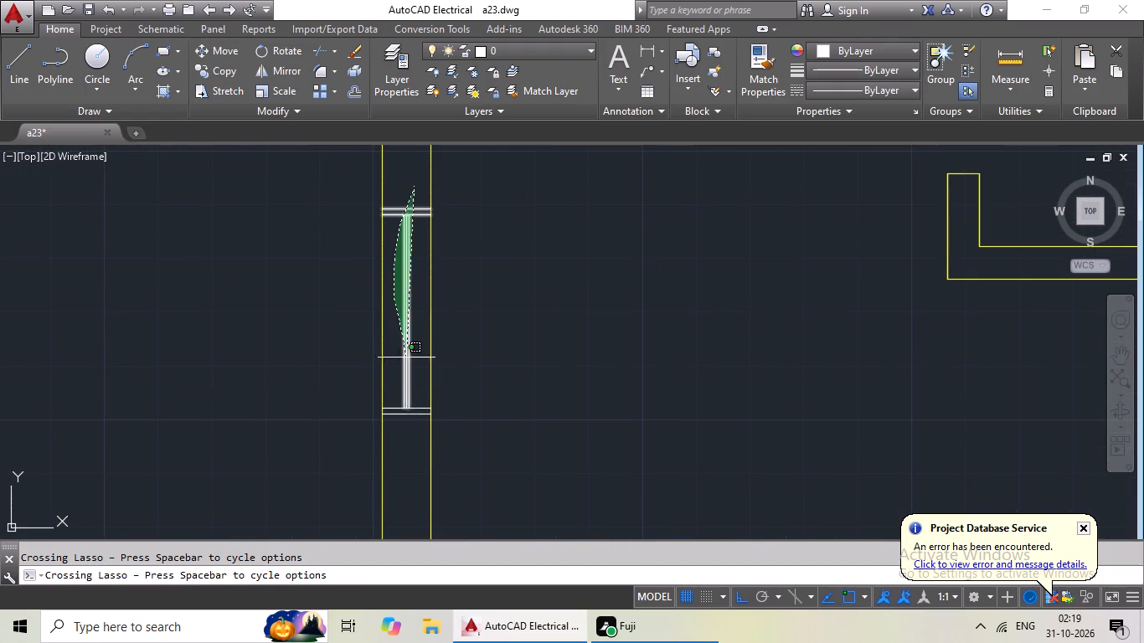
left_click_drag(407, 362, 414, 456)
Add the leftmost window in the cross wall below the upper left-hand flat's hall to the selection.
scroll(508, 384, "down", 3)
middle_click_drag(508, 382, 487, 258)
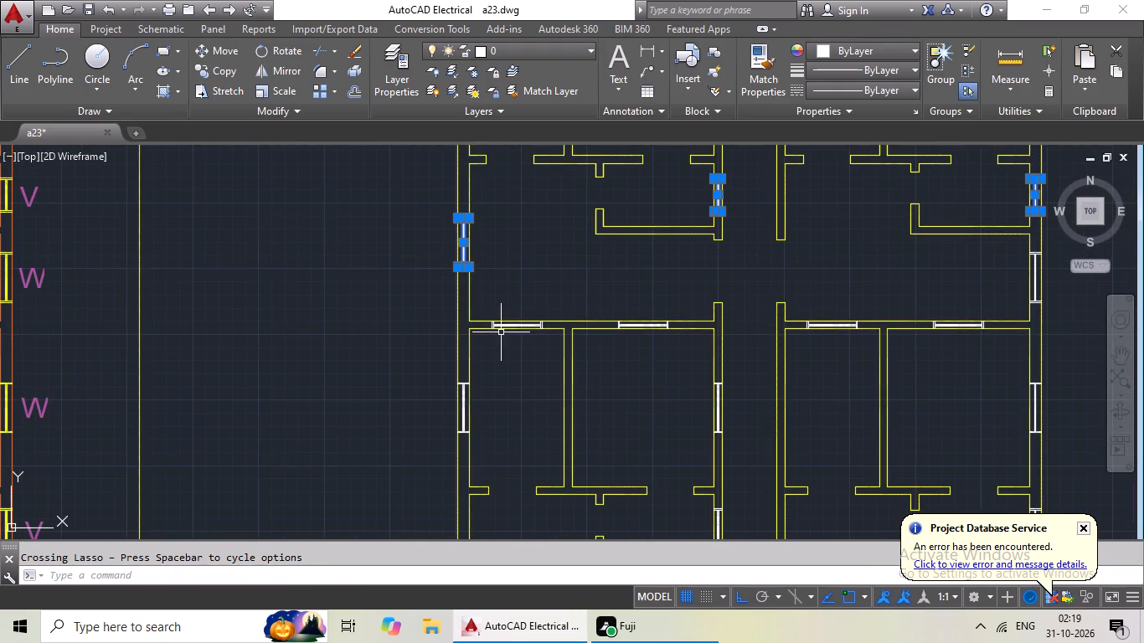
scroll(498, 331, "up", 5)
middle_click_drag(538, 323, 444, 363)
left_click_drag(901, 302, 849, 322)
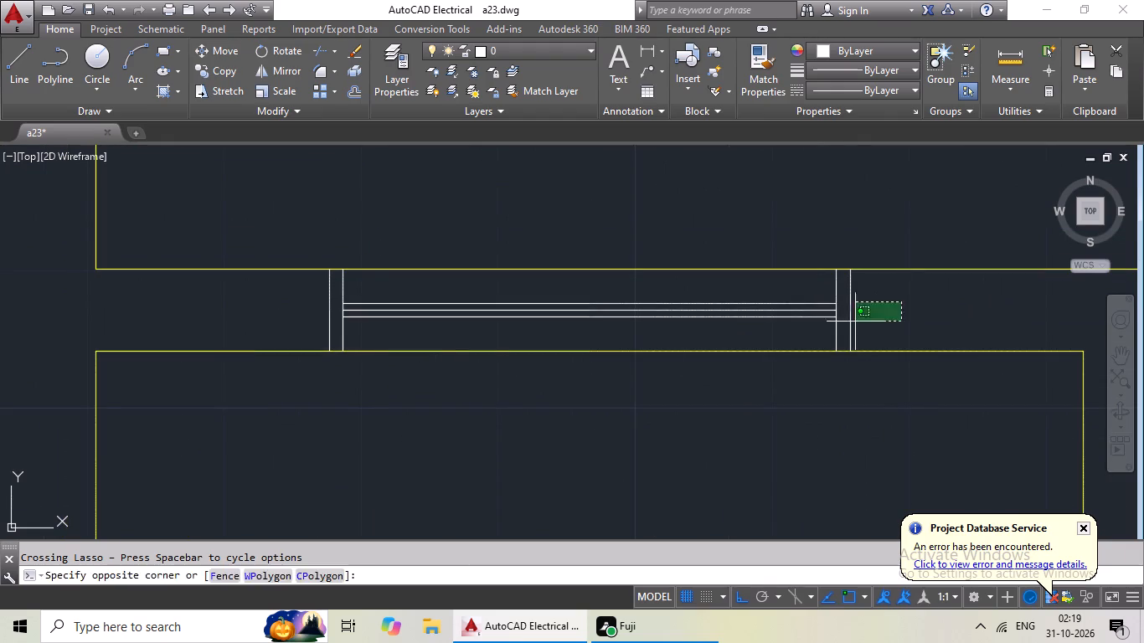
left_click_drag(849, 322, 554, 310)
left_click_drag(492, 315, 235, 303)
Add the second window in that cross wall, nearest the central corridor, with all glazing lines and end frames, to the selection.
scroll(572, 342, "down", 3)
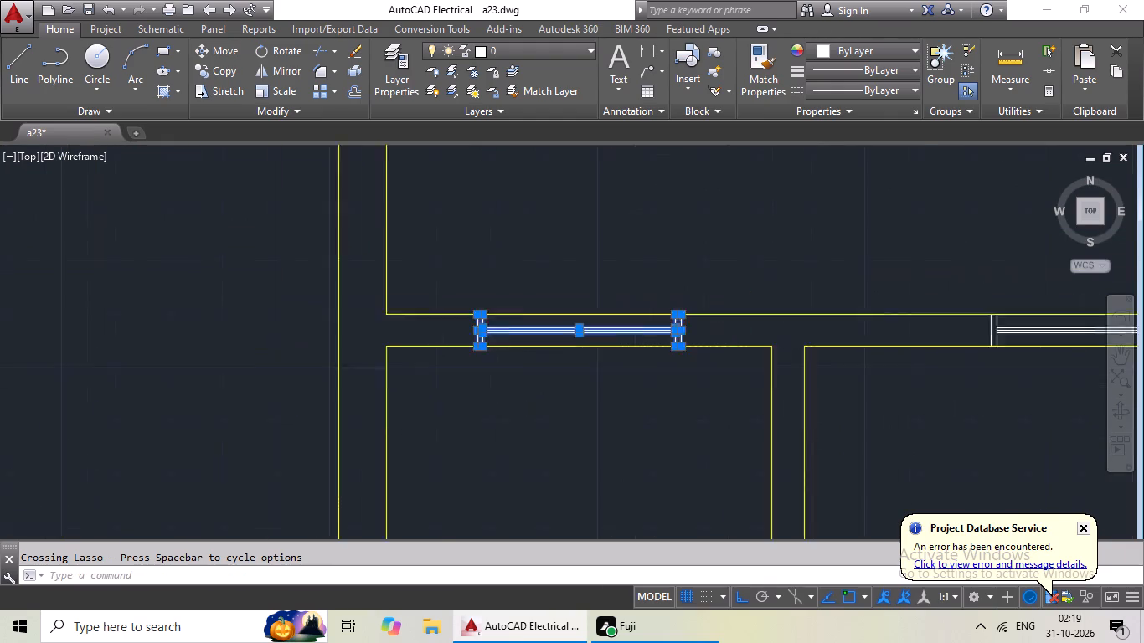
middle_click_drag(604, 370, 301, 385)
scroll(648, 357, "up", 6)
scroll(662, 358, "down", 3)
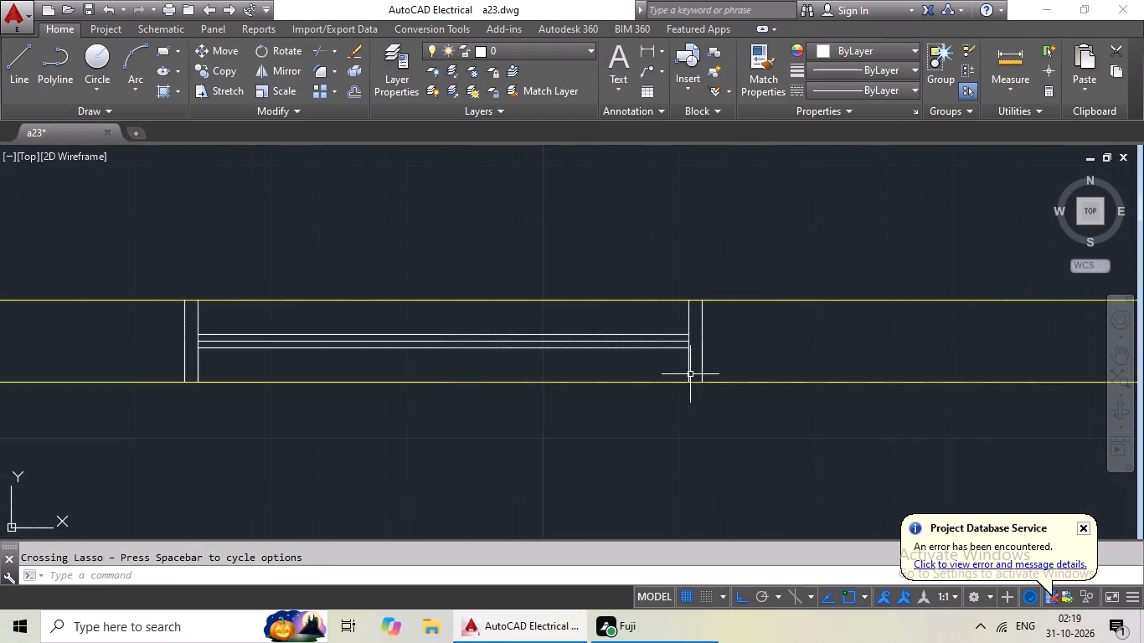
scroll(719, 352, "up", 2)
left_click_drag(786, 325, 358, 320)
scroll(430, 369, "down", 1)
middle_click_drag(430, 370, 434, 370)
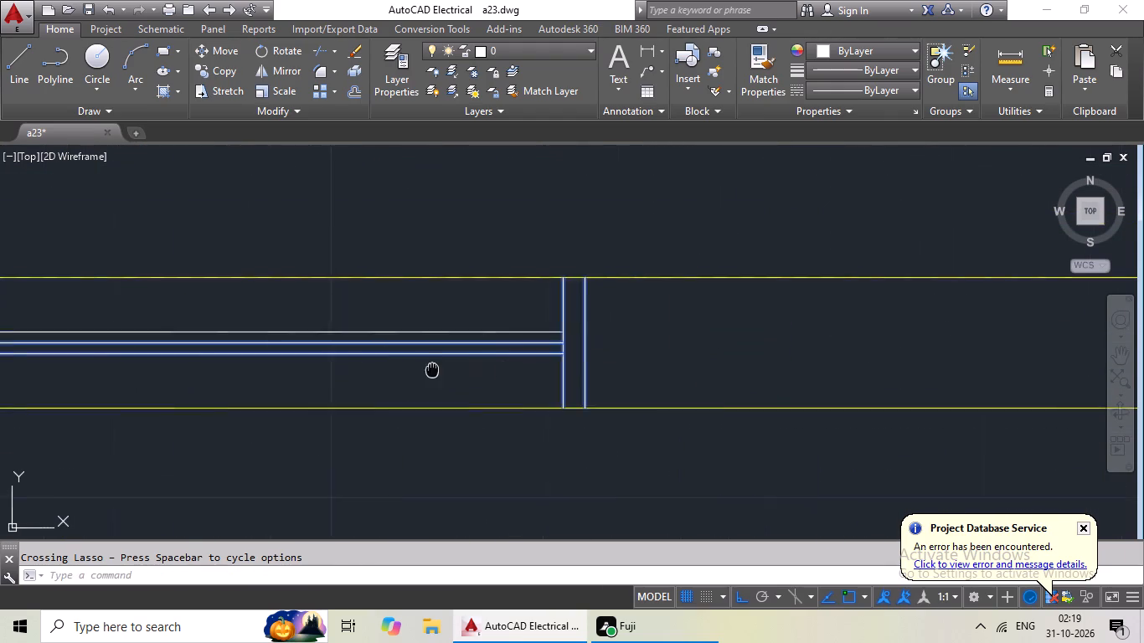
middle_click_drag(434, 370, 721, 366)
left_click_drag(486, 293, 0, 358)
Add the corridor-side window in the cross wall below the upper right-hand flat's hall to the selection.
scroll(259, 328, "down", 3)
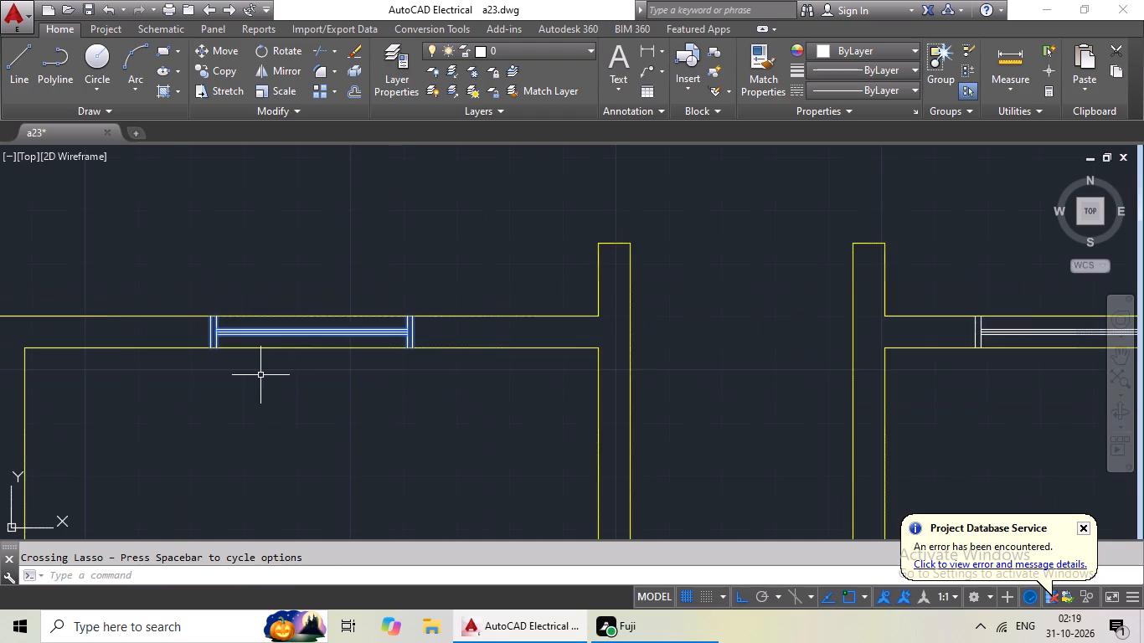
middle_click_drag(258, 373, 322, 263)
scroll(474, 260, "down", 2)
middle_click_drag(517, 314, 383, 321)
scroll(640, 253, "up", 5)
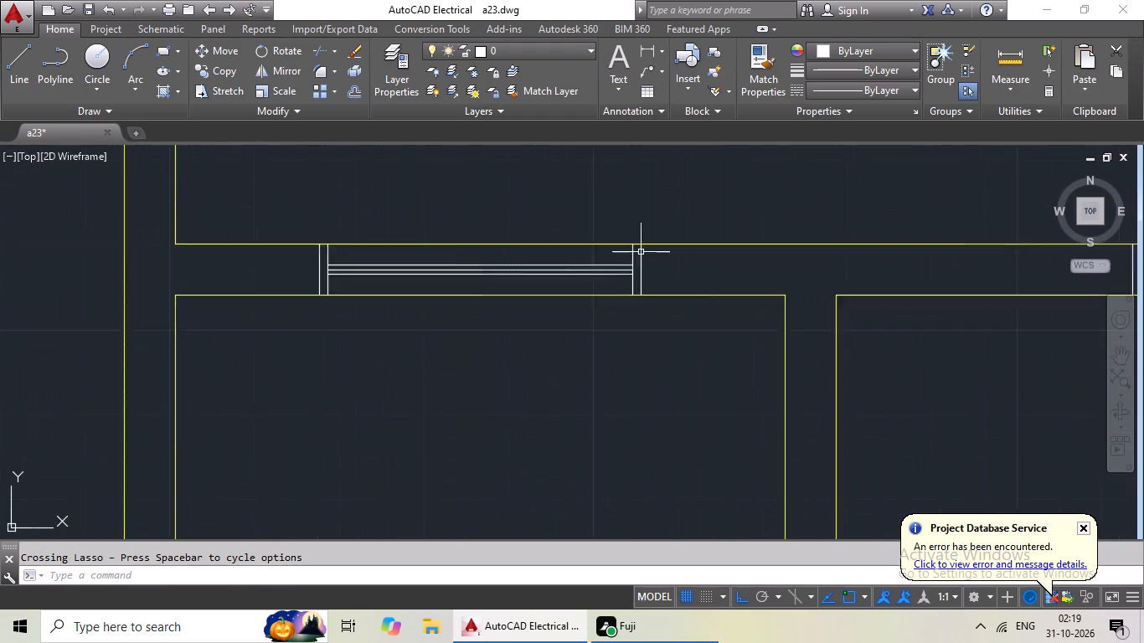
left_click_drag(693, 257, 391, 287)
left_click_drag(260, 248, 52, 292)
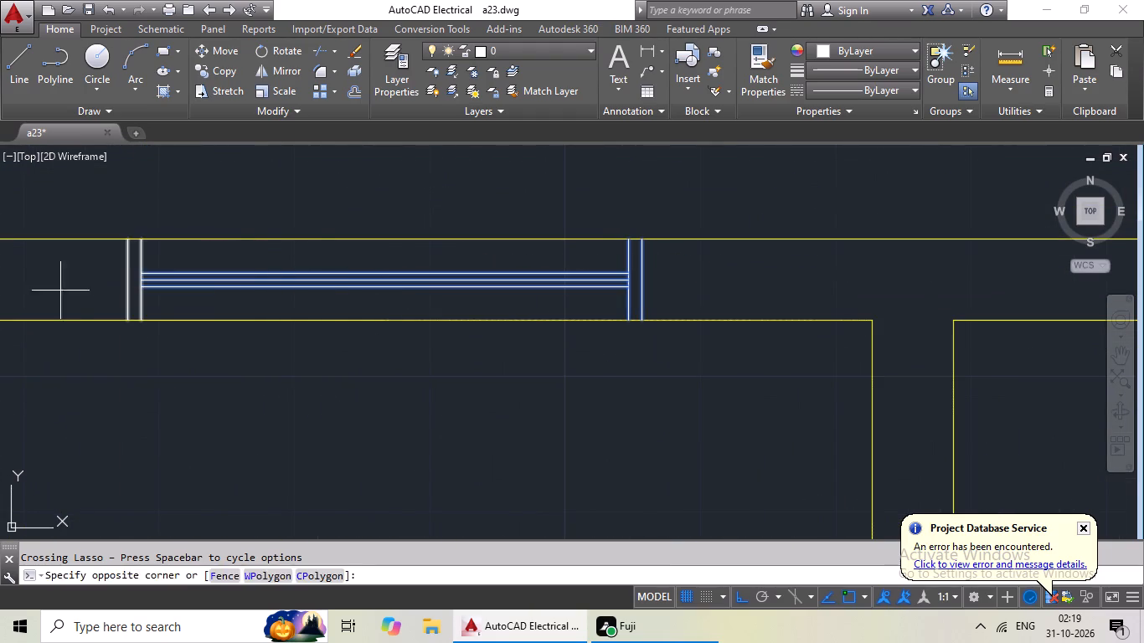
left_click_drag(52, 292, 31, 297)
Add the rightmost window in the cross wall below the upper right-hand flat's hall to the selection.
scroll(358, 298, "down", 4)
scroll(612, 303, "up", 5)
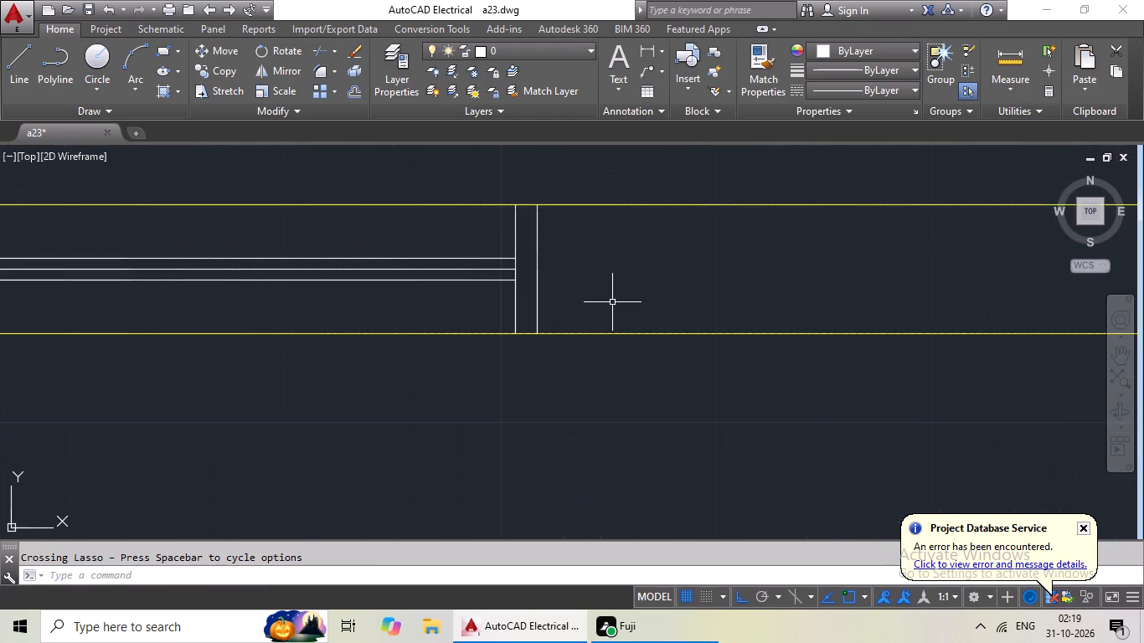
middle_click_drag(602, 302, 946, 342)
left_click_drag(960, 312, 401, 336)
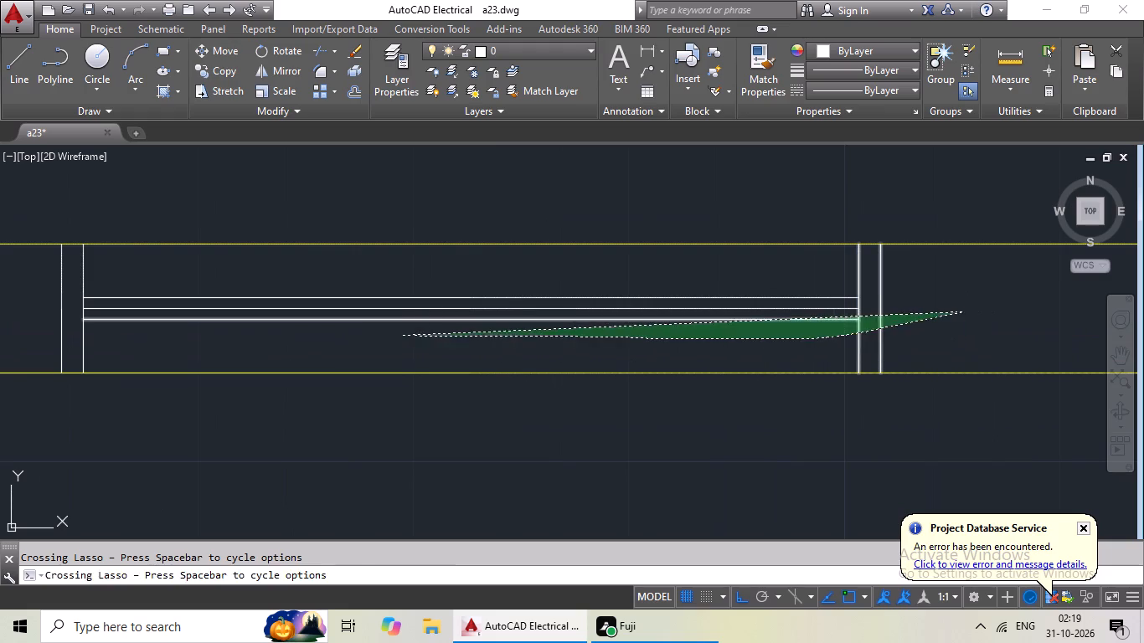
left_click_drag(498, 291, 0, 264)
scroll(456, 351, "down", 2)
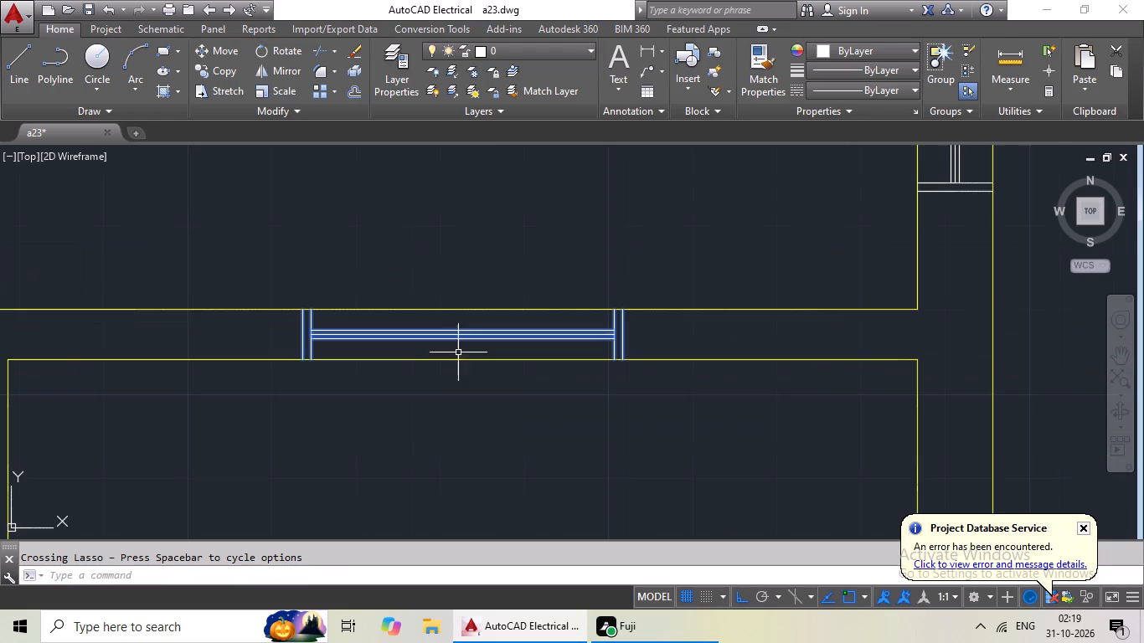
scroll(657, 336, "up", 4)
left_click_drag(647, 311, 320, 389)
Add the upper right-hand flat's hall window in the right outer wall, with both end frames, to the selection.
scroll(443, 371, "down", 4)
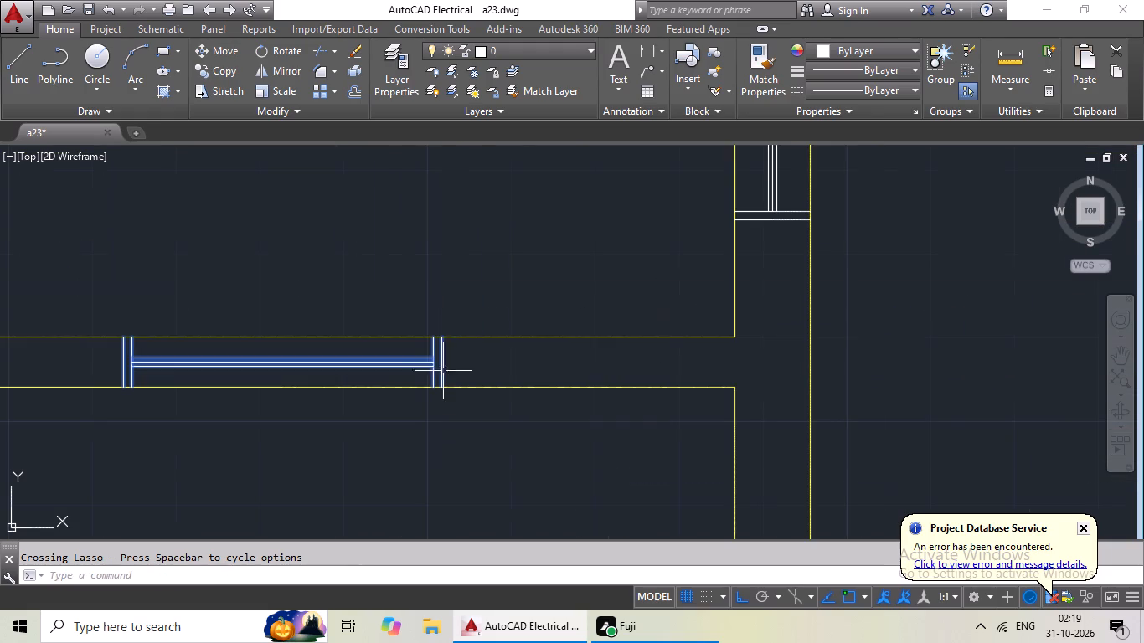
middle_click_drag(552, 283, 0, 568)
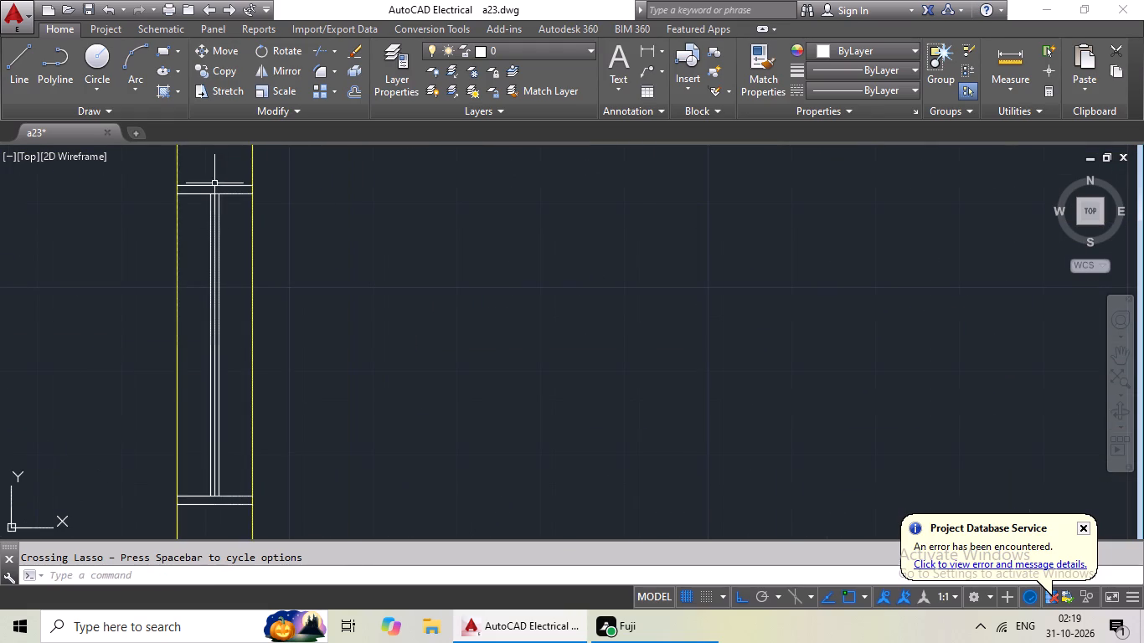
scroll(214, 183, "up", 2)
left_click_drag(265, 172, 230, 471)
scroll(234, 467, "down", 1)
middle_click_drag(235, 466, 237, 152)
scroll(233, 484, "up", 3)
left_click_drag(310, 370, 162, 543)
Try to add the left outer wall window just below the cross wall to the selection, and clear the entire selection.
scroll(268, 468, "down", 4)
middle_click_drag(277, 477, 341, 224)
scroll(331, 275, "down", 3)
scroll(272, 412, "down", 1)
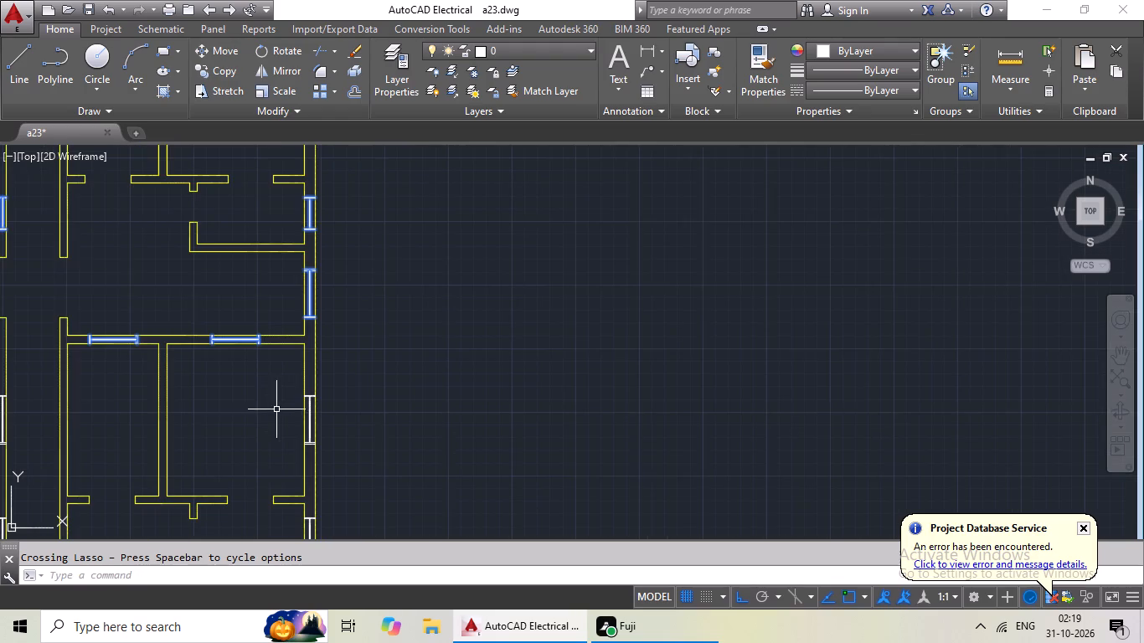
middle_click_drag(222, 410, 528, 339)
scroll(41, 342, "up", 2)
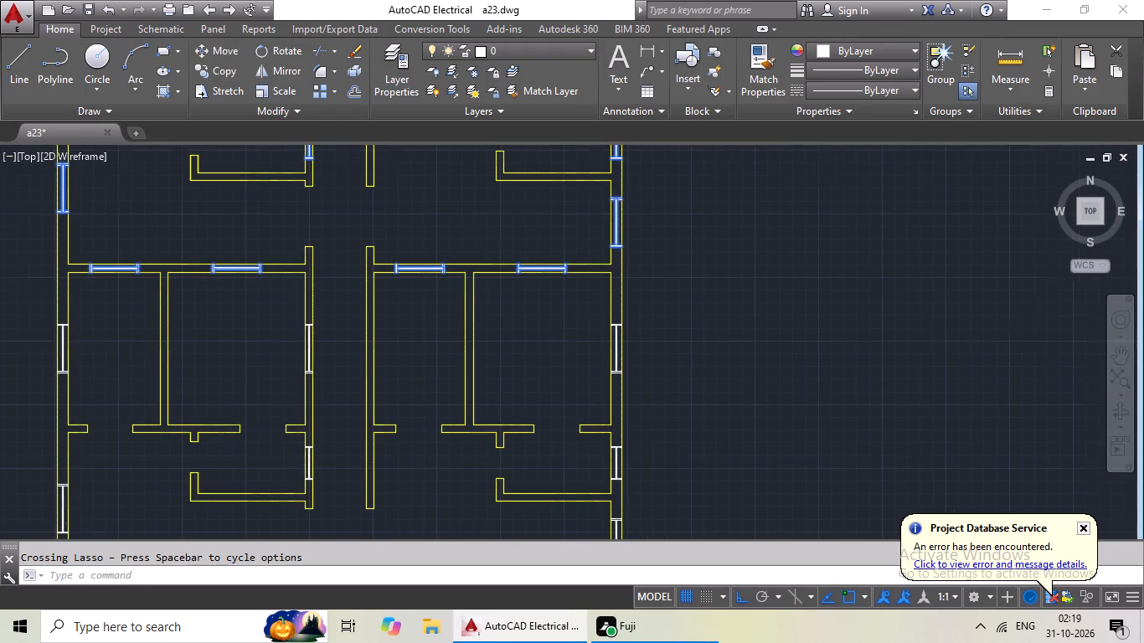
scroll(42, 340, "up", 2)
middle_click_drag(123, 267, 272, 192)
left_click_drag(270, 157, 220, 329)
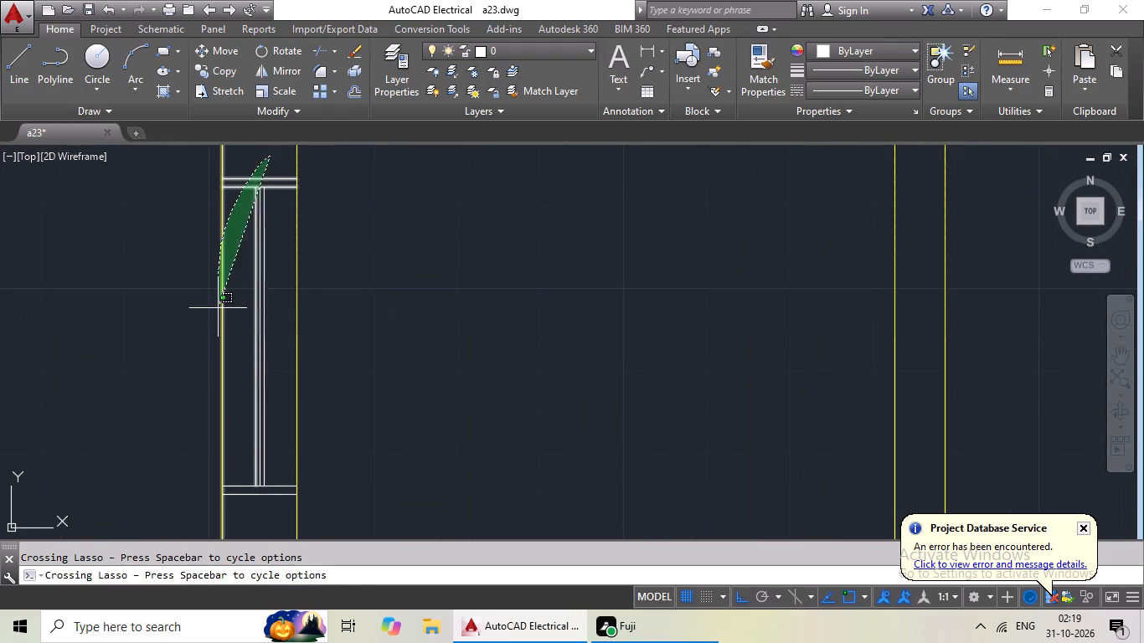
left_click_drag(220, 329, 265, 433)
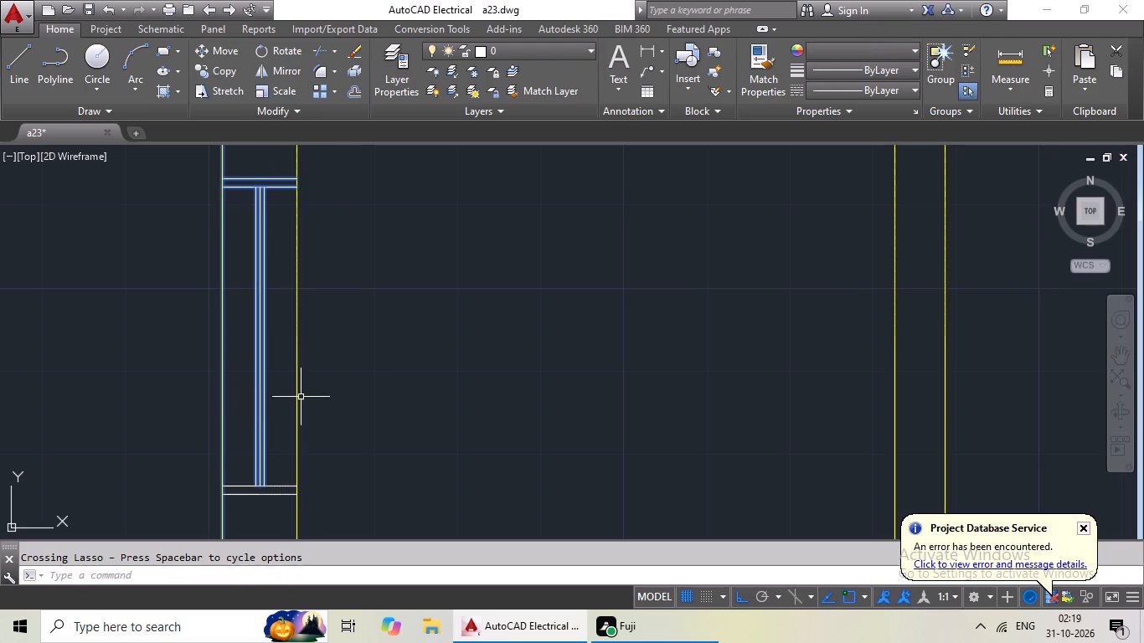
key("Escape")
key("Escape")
Select the top-wall window of the upper right-hand flat's corridor-side room, with both end frames.
scroll(380, 378, "down", 5)
middle_click_drag(501, 342, 393, 462)
middle_click_drag(476, 322, 405, 447)
scroll(443, 345, "up", 4)
left_click_drag(431, 406, 541, 421)
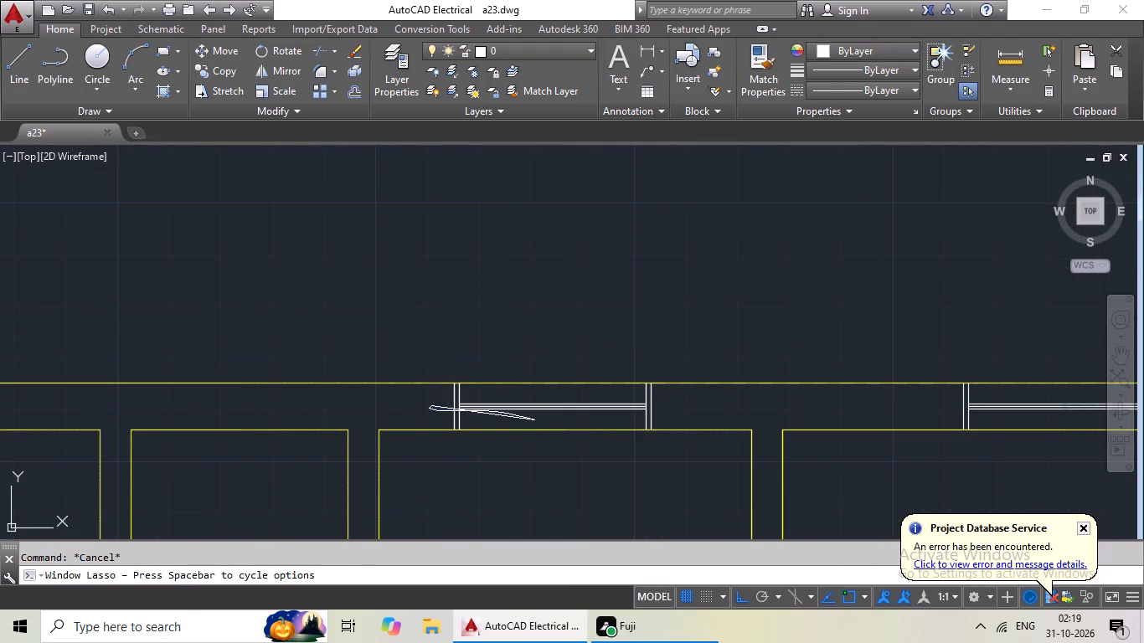
left_click_drag(722, 397, 342, 407)
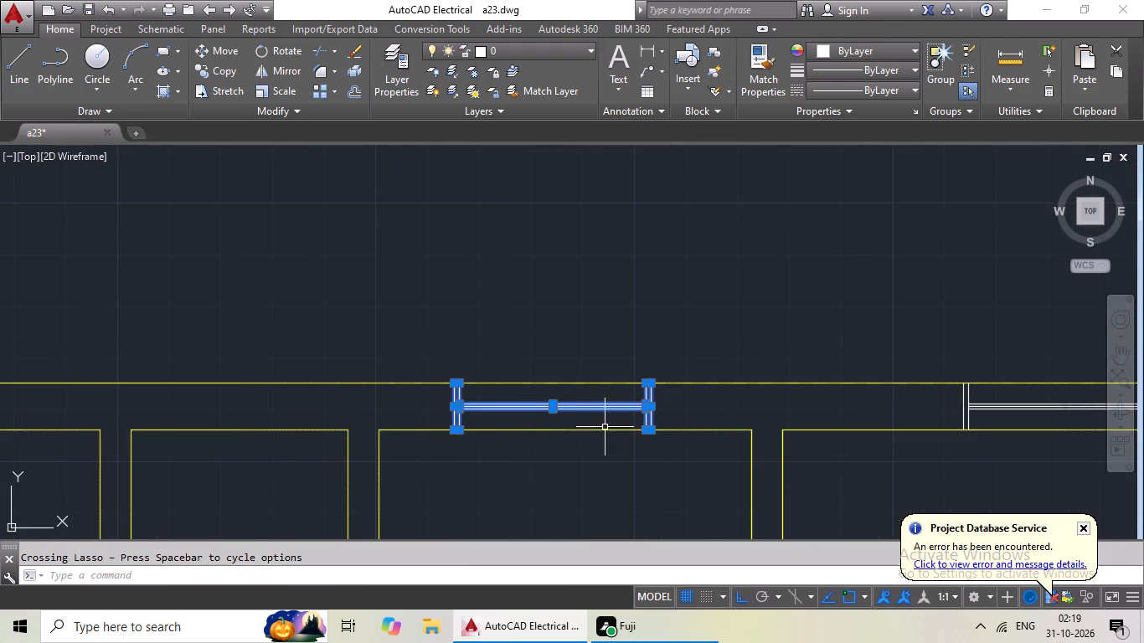
Add the top-wall window of the plan's top-right corner room, with all glazing lines and both end frames, to the selection.
middle_click_drag(645, 430, 580, 445)
scroll(425, 410, "up", 3)
scroll(441, 413, "down", 4)
middle_click_drag(538, 430, 238, 430)
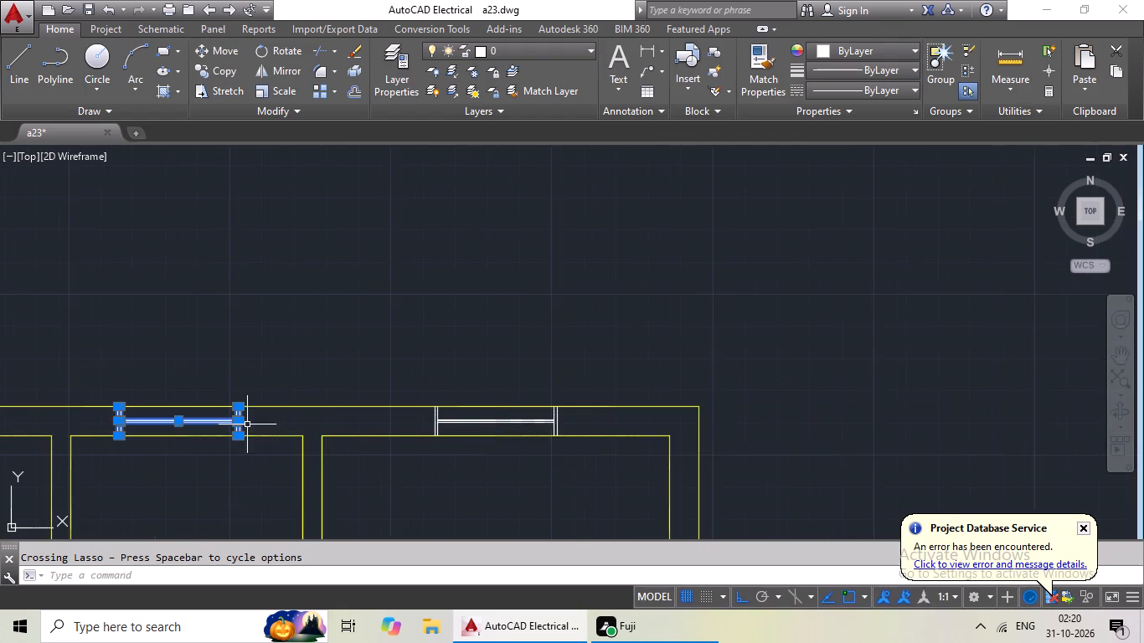
scroll(579, 437, "up", 4)
left_click_drag(592, 337, 244, 369)
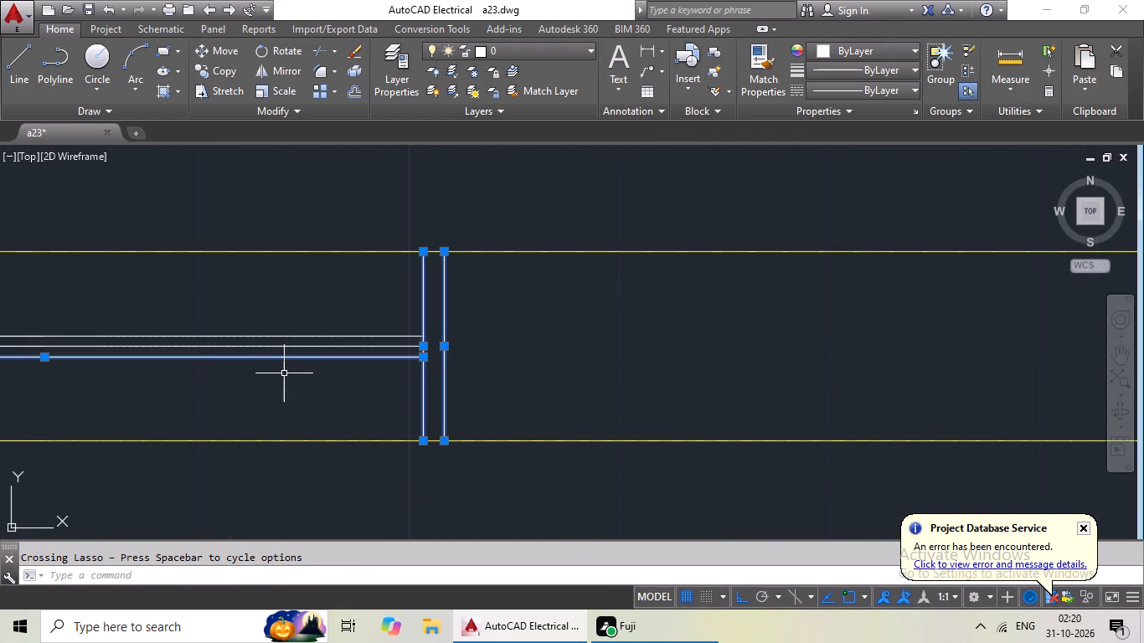
middle_click_drag(285, 373, 585, 409)
left_click_drag(893, 376, 39, 352)
scroll(150, 368, "down", 1)
middle_click_drag(219, 380, 291, 384)
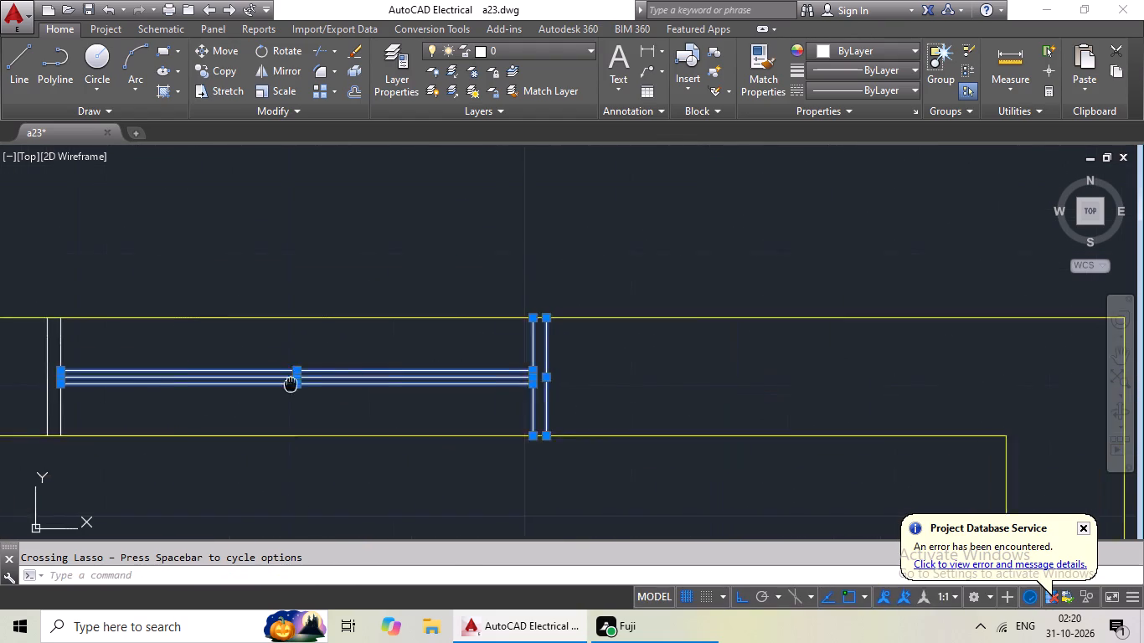
middle_click_drag(291, 384, 528, 384)
scroll(364, 353, "up", 2)
left_click_drag(449, 333, 2, 402)
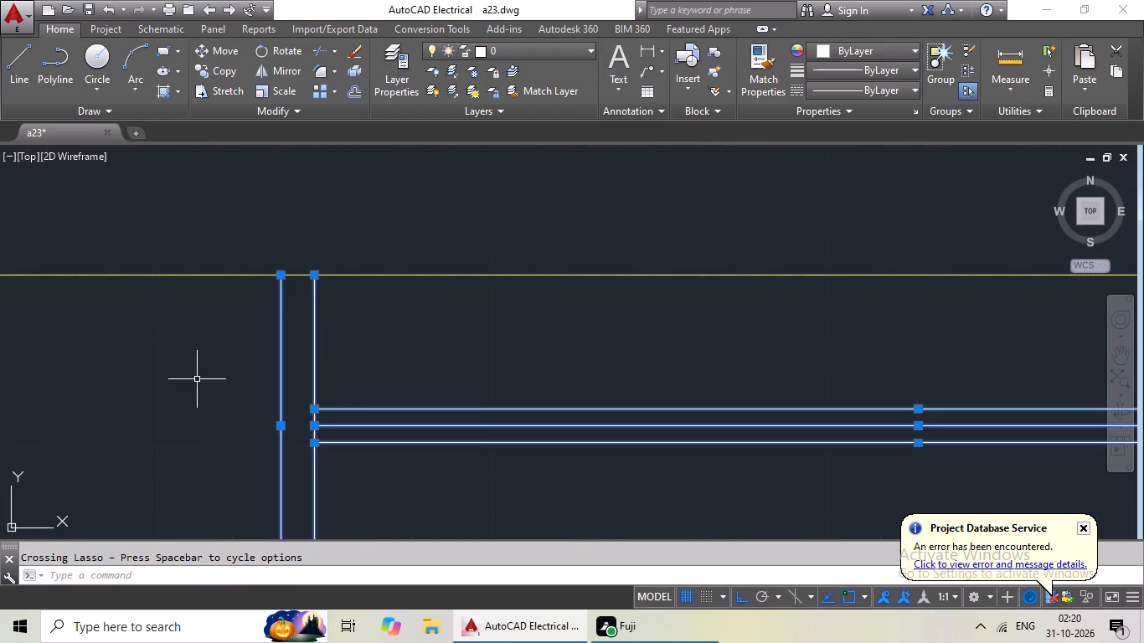
Add the top-right corner room's window in the right outer wall, with both end frames, to the selection.
scroll(202, 377, "down", 3)
middle_click_drag(260, 473, 249, 294)
scroll(418, 397, "down", 2)
middle_click_drag(485, 458, 278, 310)
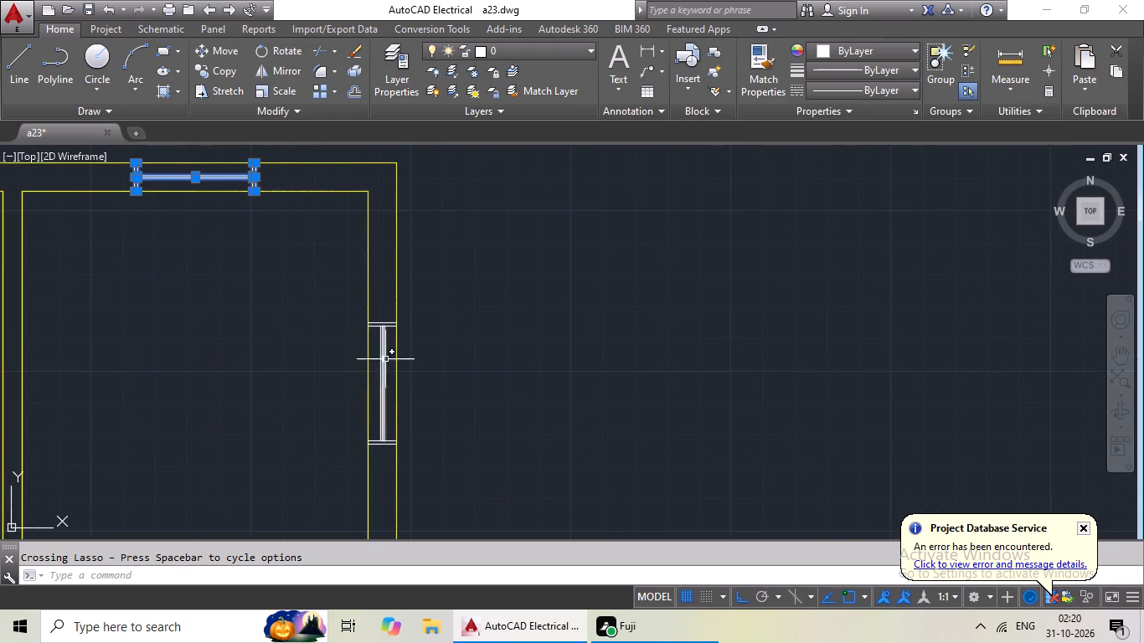
scroll(388, 360, "up", 2)
left_click_drag(383, 228, 368, 441)
scroll(374, 440, "down", 1)
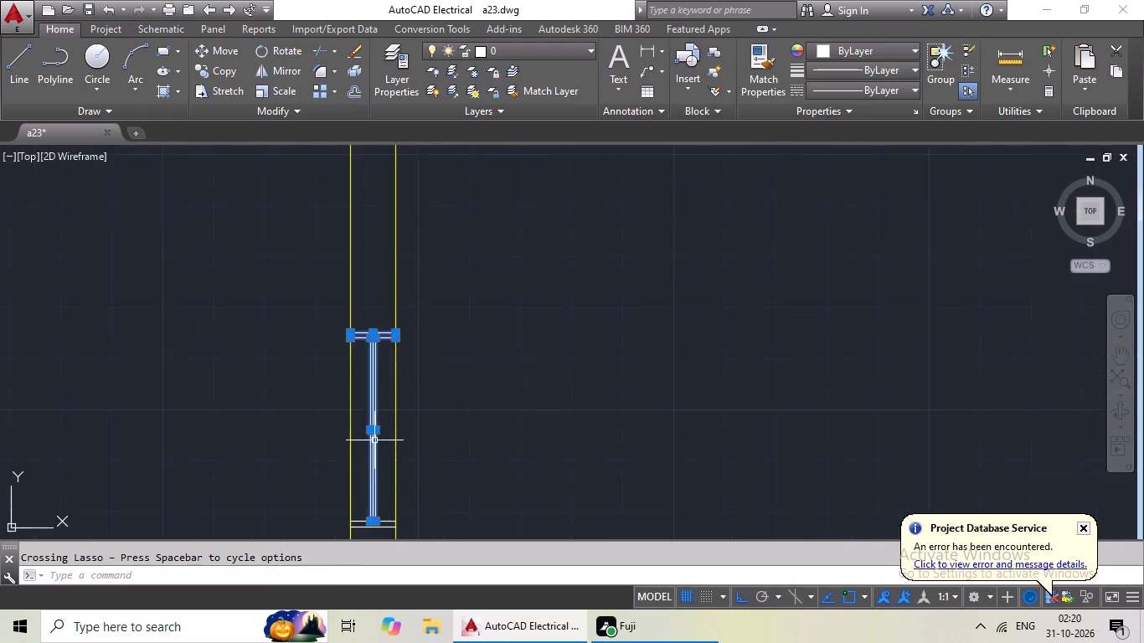
middle_click_drag(374, 438, 368, 291)
scroll(356, 382, "up", 4)
left_click_drag(357, 241, 313, 457)
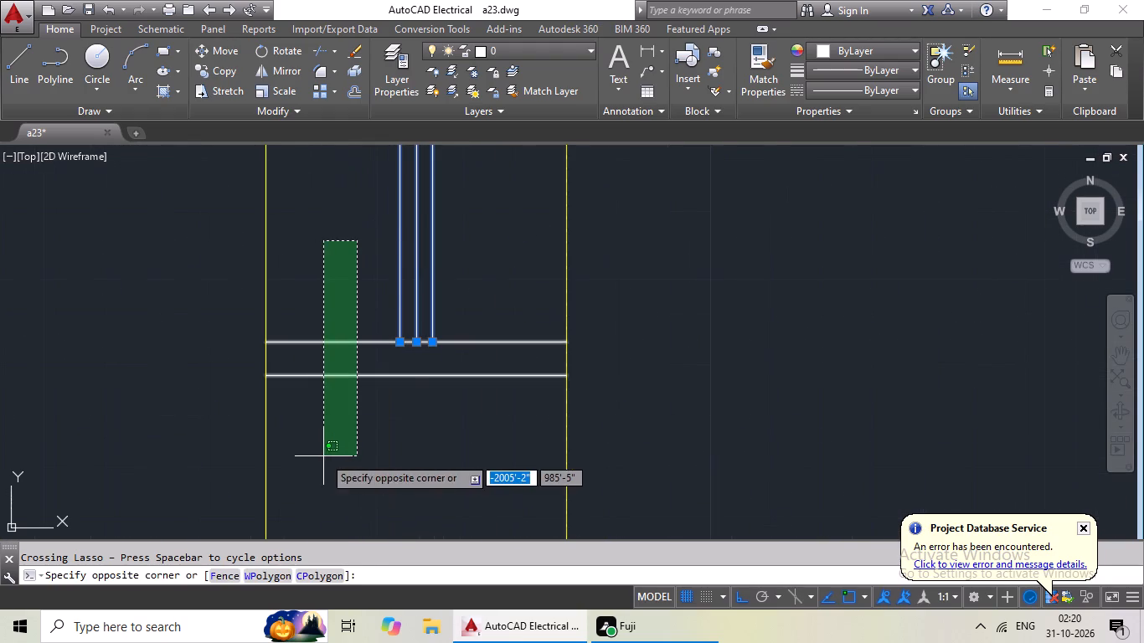
left_click(323, 456)
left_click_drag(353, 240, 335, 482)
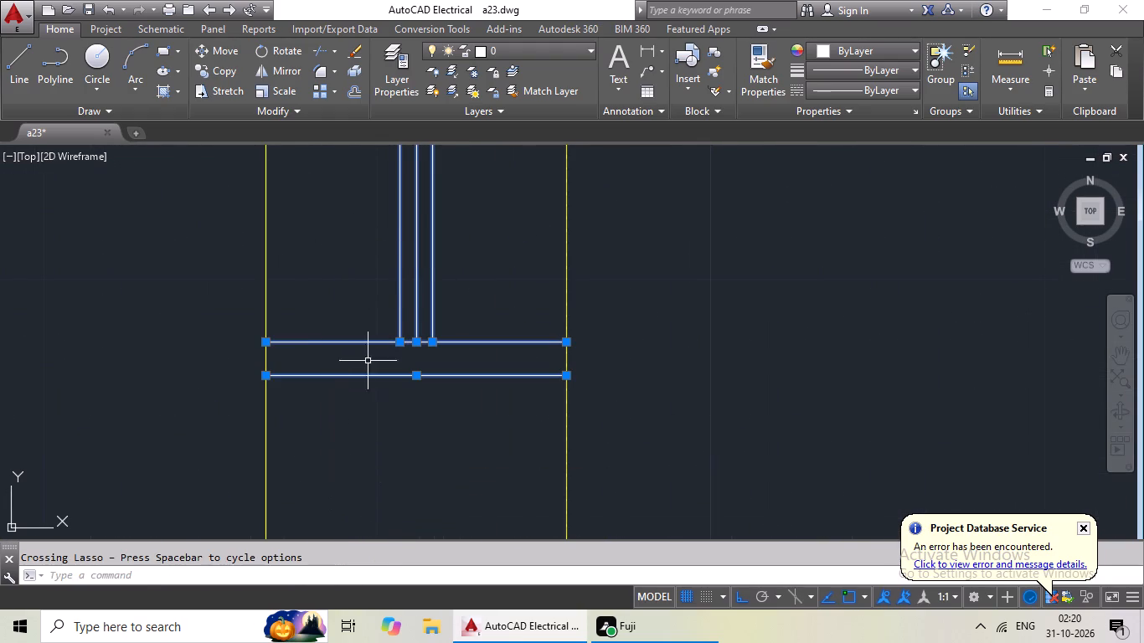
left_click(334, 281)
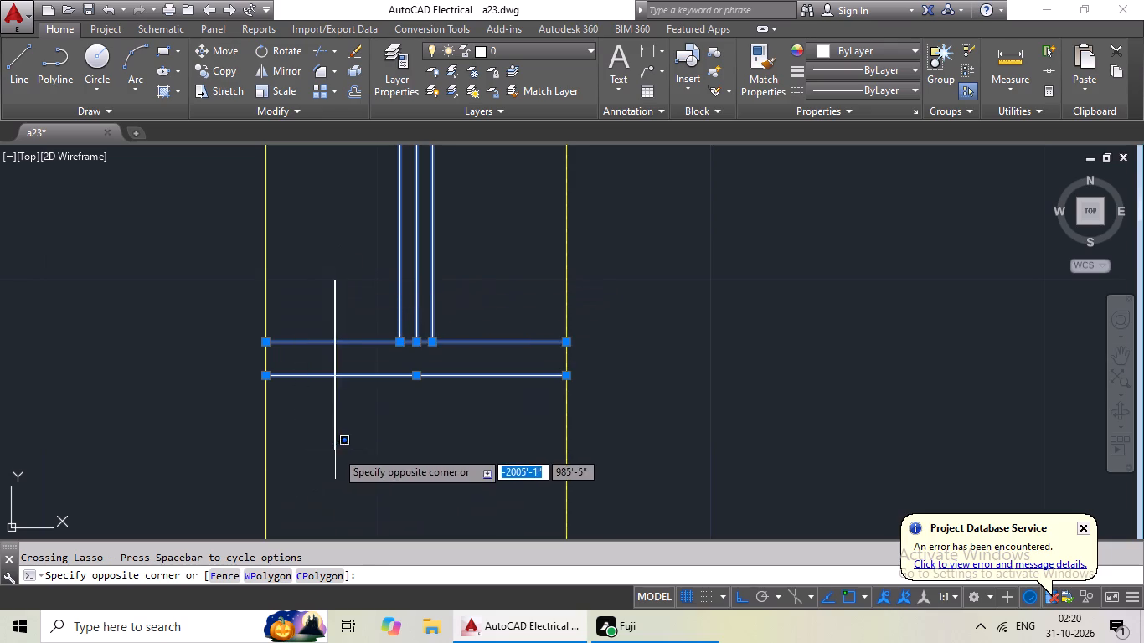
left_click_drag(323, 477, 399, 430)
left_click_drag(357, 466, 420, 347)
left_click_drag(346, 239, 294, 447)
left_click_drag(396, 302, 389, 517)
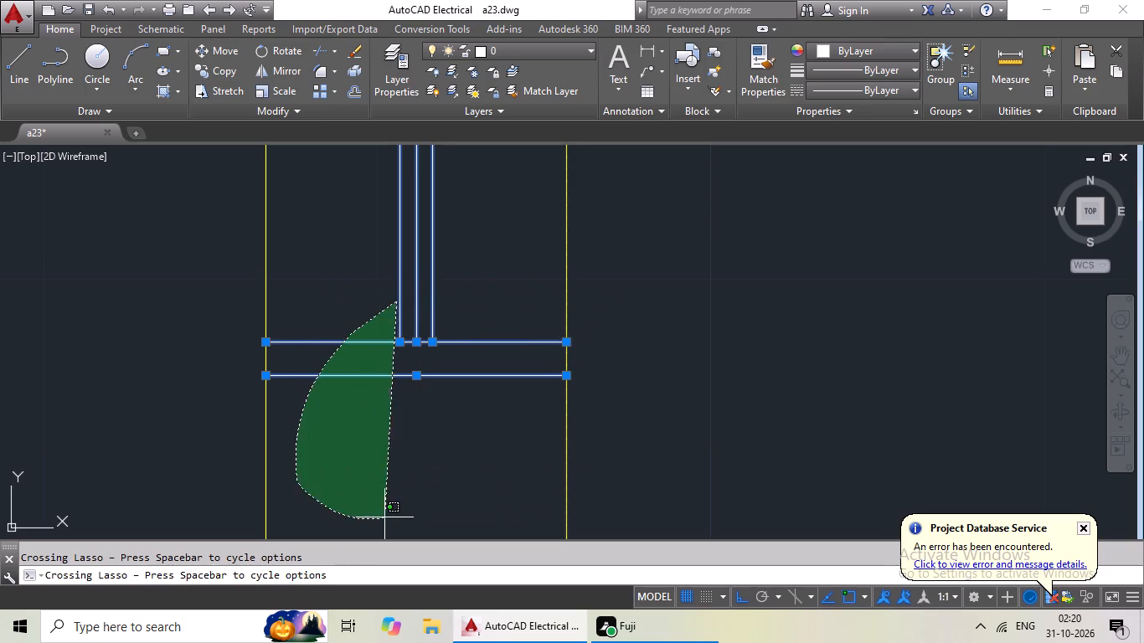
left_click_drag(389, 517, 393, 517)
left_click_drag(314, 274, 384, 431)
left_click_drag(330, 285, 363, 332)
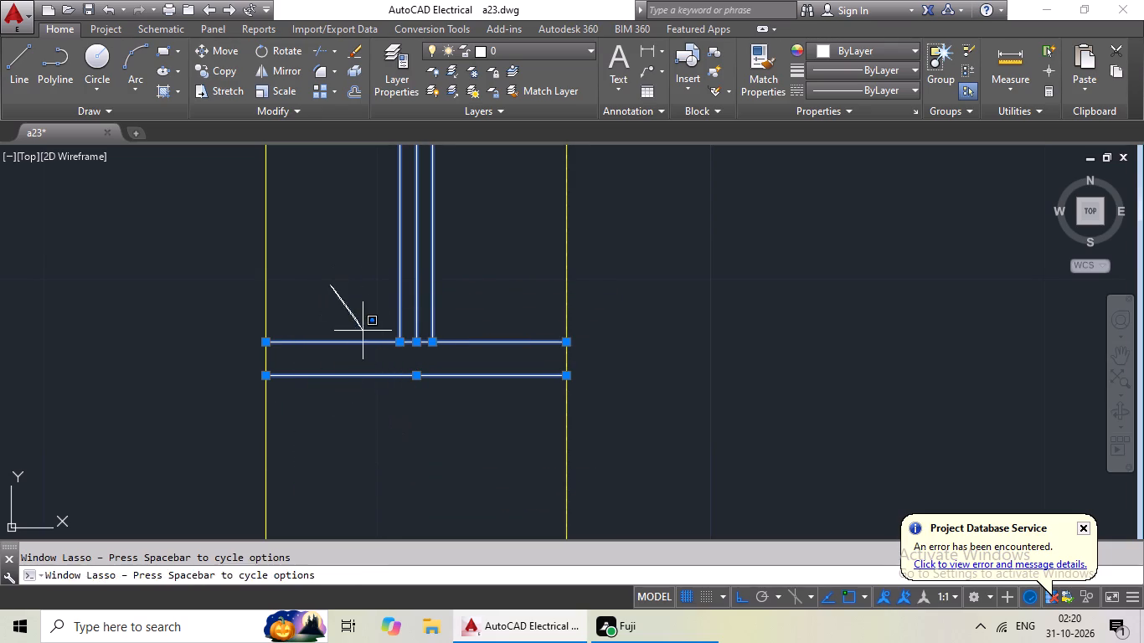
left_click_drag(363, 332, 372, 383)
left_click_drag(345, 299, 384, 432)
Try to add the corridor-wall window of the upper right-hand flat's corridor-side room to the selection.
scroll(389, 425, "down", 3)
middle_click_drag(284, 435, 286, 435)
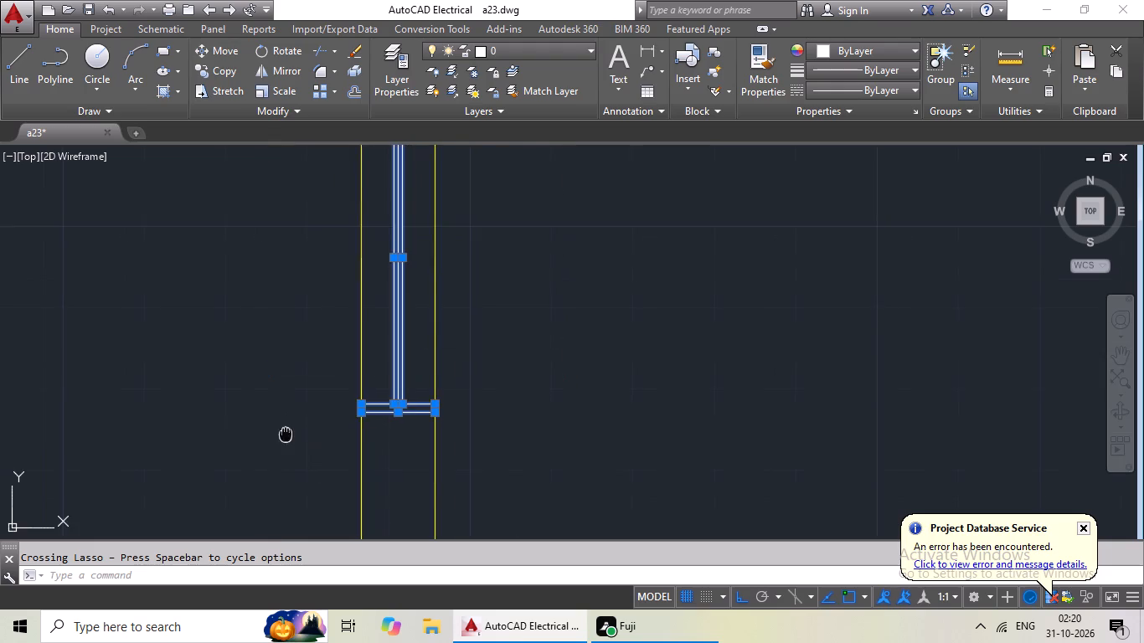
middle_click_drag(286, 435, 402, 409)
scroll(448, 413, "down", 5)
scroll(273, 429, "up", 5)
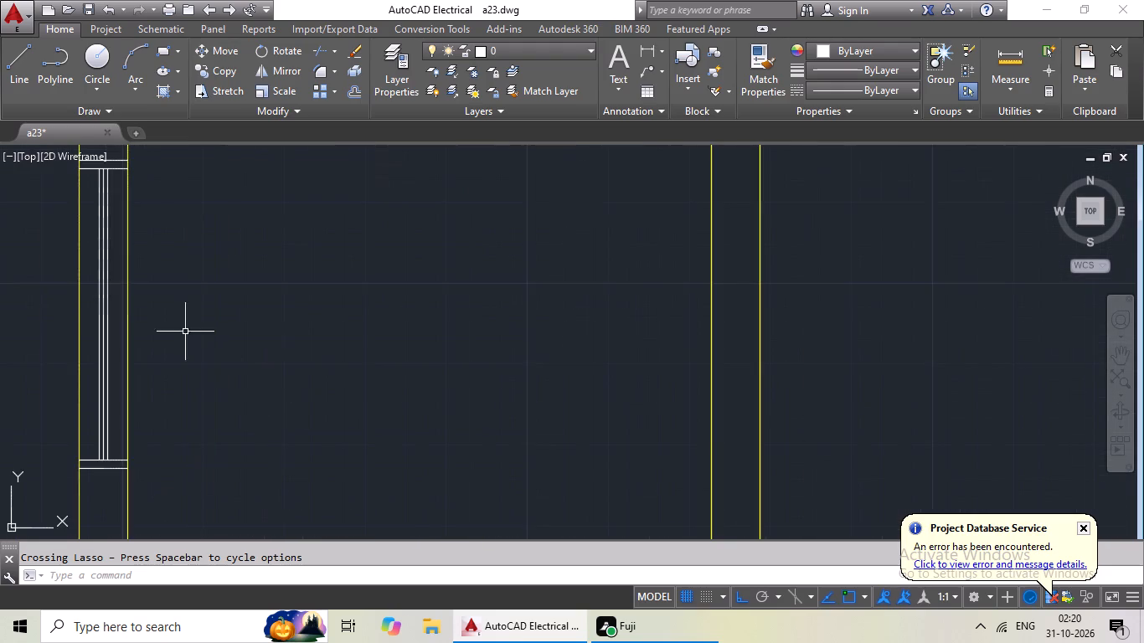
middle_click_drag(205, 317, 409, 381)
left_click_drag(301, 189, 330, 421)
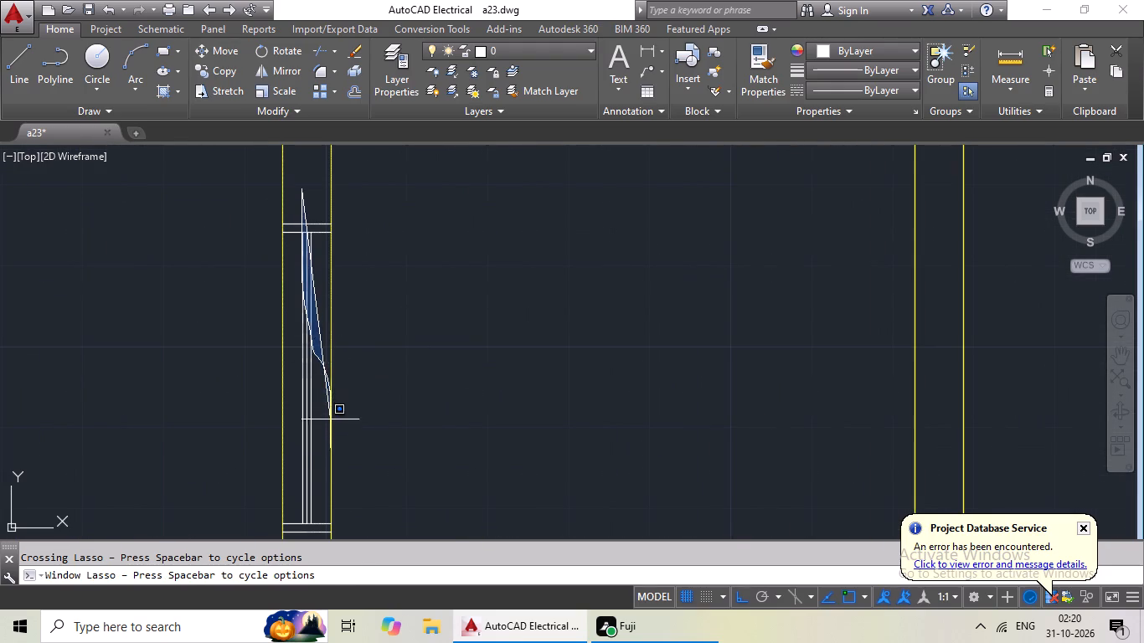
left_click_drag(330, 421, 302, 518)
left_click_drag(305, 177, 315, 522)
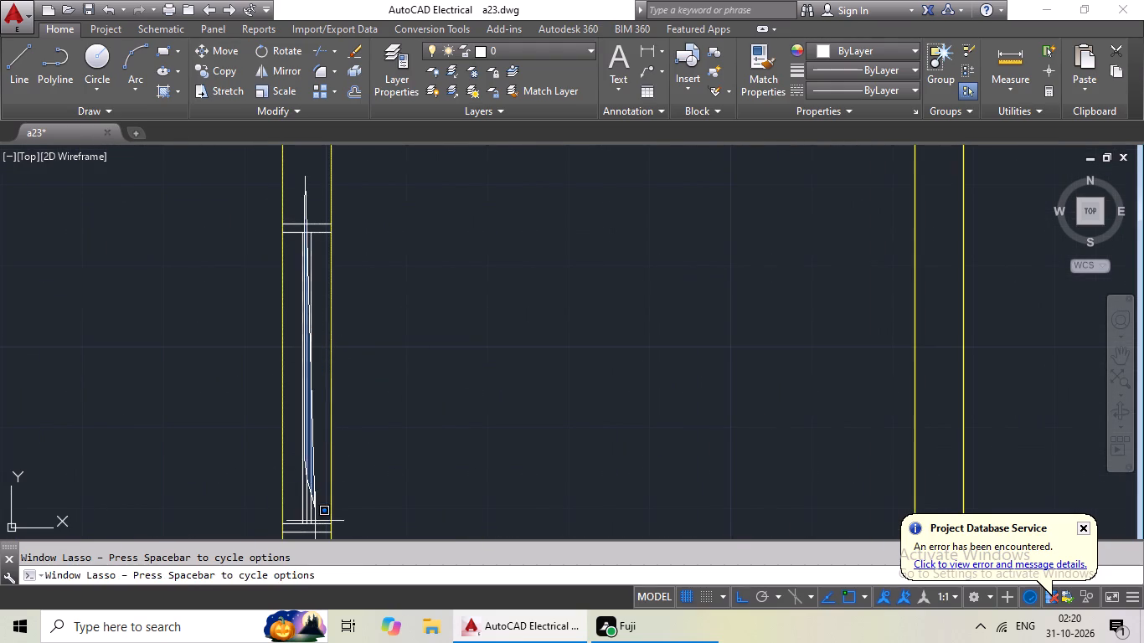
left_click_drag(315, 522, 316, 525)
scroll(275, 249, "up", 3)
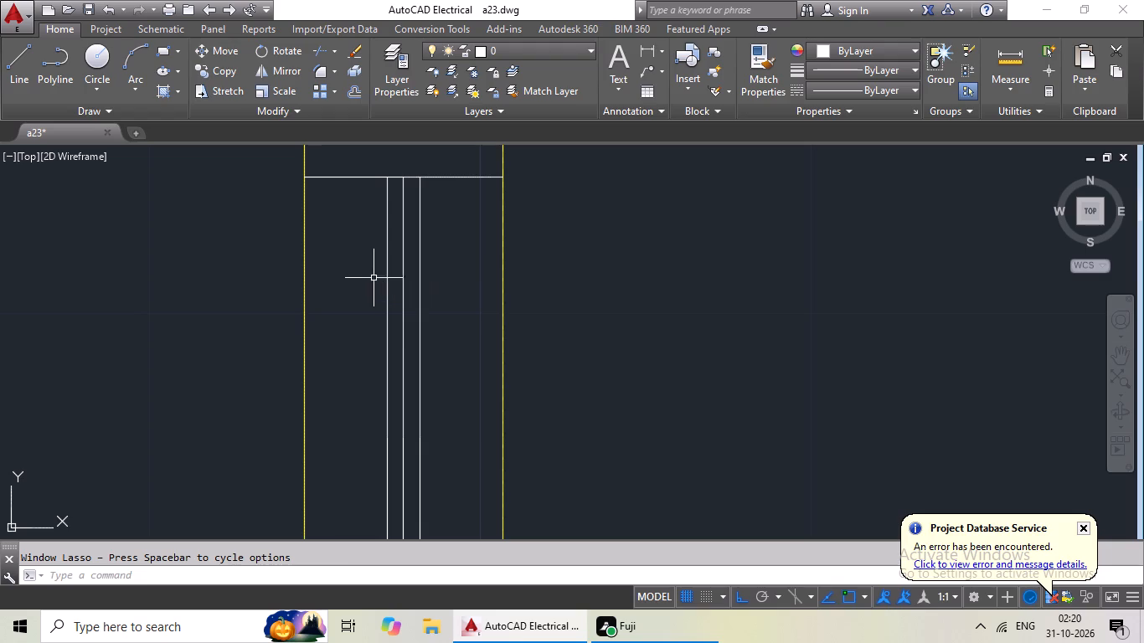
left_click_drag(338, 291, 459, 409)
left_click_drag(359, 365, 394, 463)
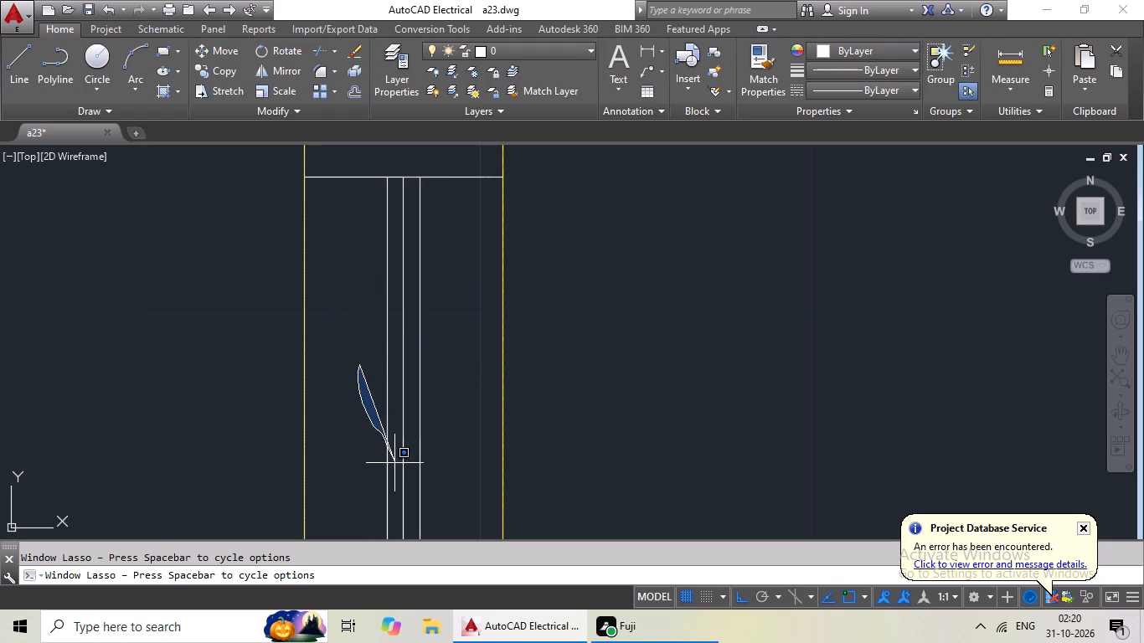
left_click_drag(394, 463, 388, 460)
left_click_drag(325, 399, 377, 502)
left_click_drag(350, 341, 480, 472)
Add the corridor-wall window of the upper right-hand flat's corridor-side room, with glazing lines and both end frames, to the selection.
left_click_drag(456, 298, 356, 488)
scroll(403, 285, "down", 2)
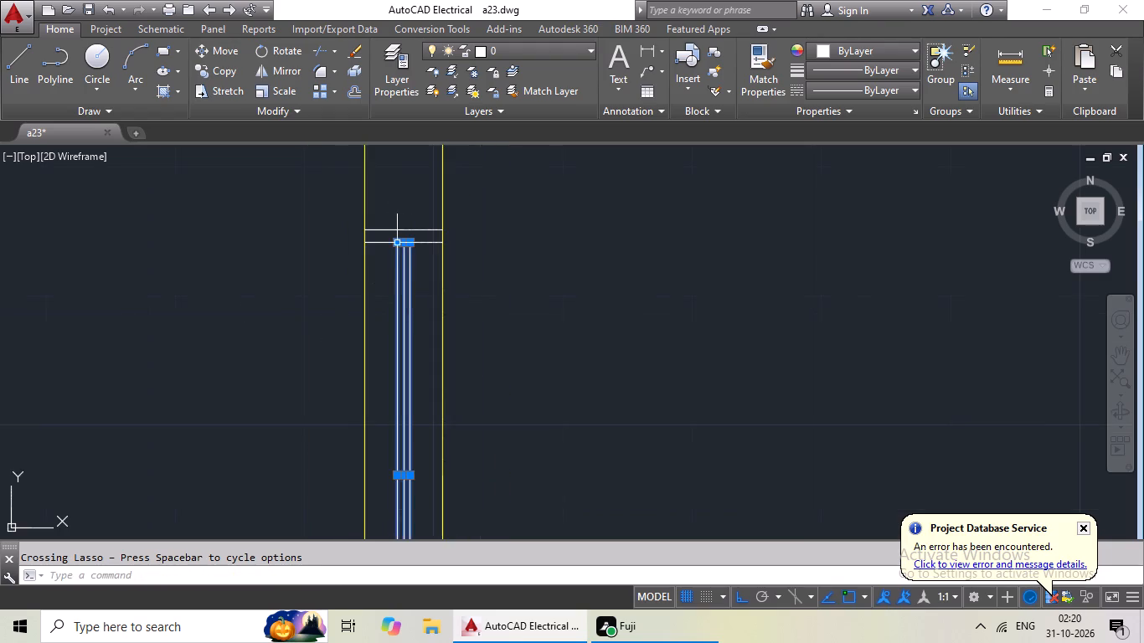
scroll(409, 219, "up", 3)
left_click_drag(421, 201, 238, 502)
scroll(367, 399, "down", 2)
middle_click_drag(356, 503, 358, 494)
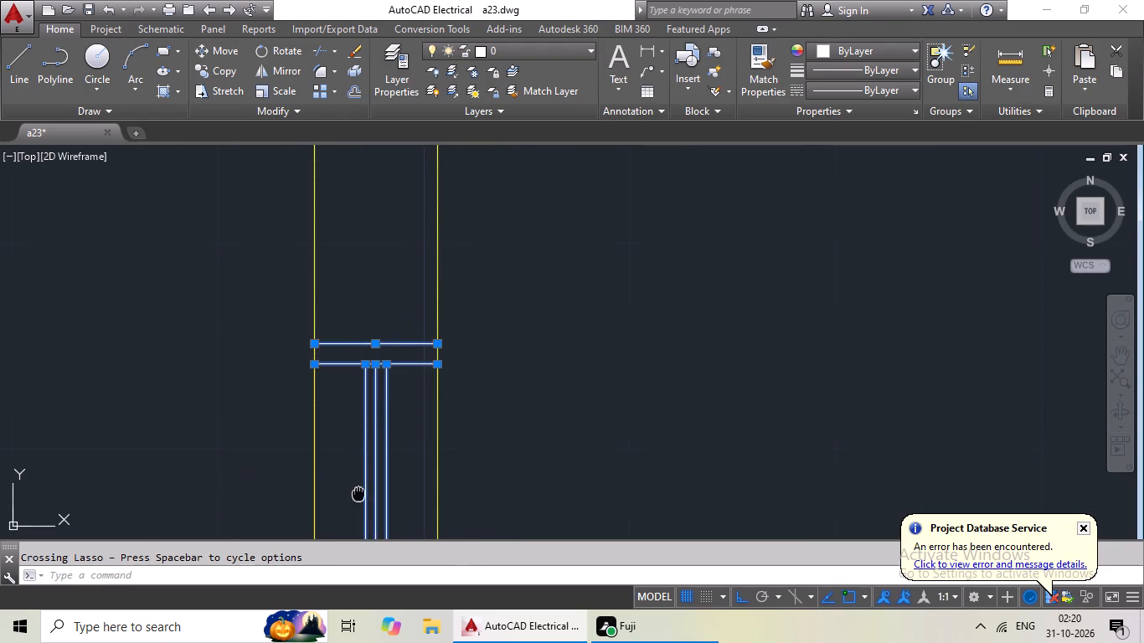
middle_click_drag(358, 494, 376, 180)
scroll(415, 361, "down", 2)
middle_click_drag(411, 379, 414, 201)
scroll(409, 368, "up", 4)
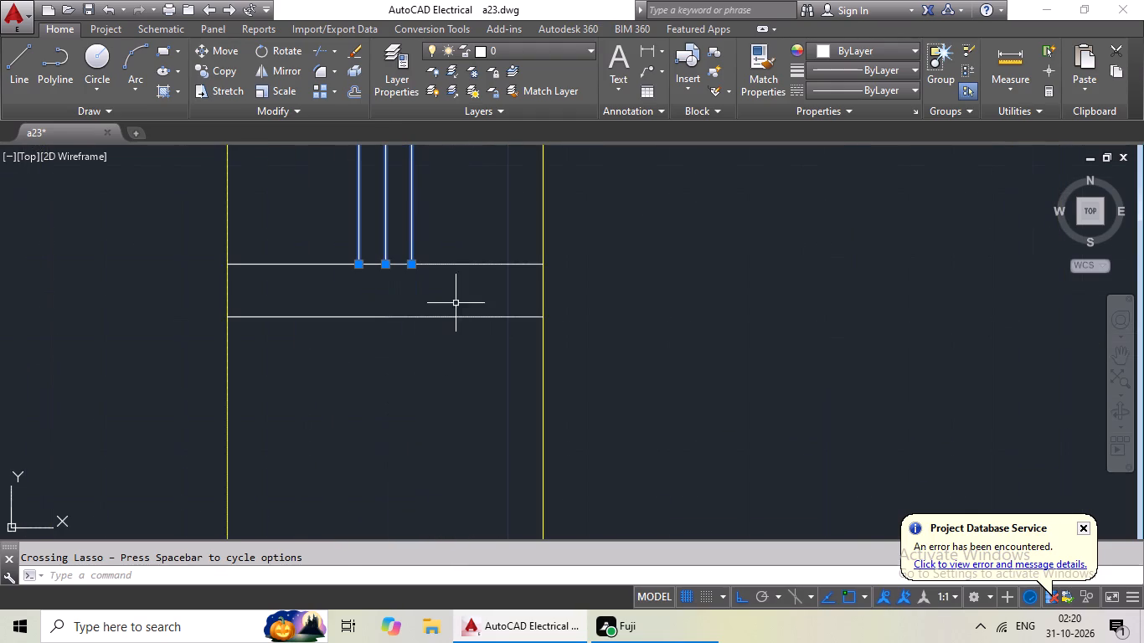
left_click_drag(476, 180, 378, 437)
Add the top-wall window of the upper left-hand flat's corridor-side room, with both end frames, to the selection.
scroll(449, 399, "down", 4)
scroll(353, 441, "down", 6)
middle_click_drag(336, 445, 424, 420)
scroll(342, 336, "up", 5)
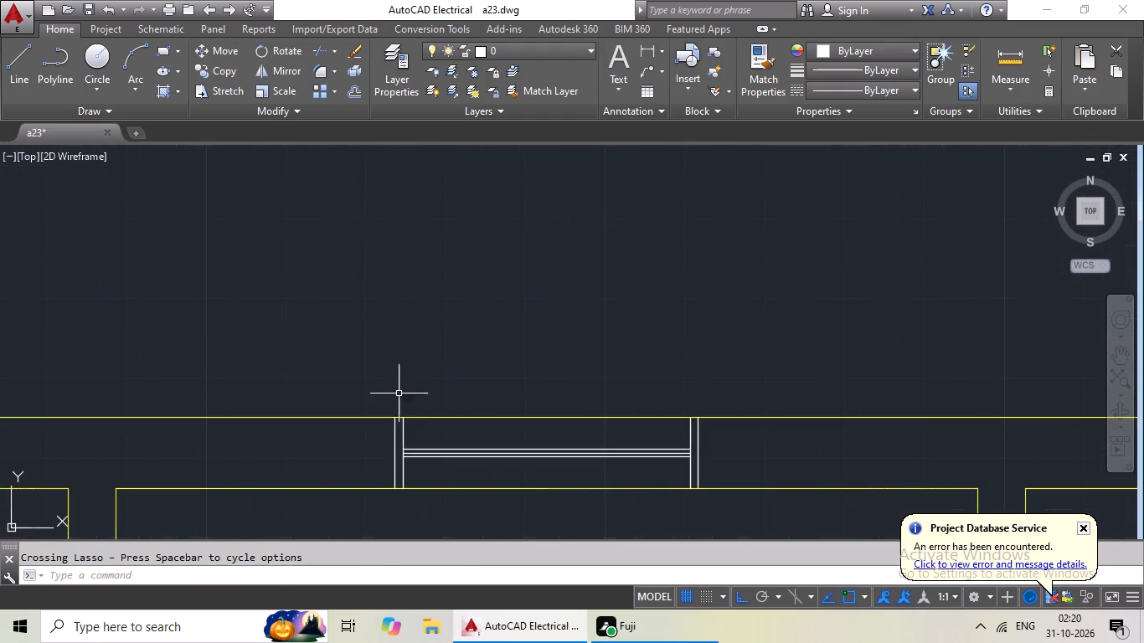
scroll(676, 453, "up", 2)
left_click_drag(834, 395, 387, 465)
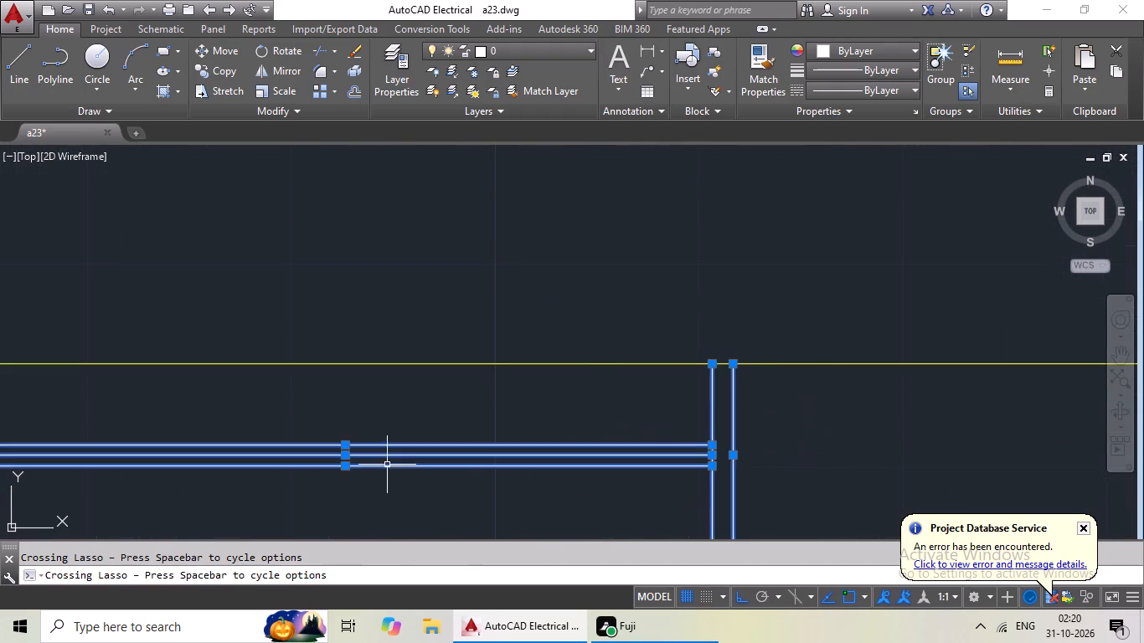
scroll(396, 471, "down", 2)
middle_click_drag(409, 476, 518, 460)
scroll(350, 428, "up", 3)
left_click_drag(464, 409, 325, 458)
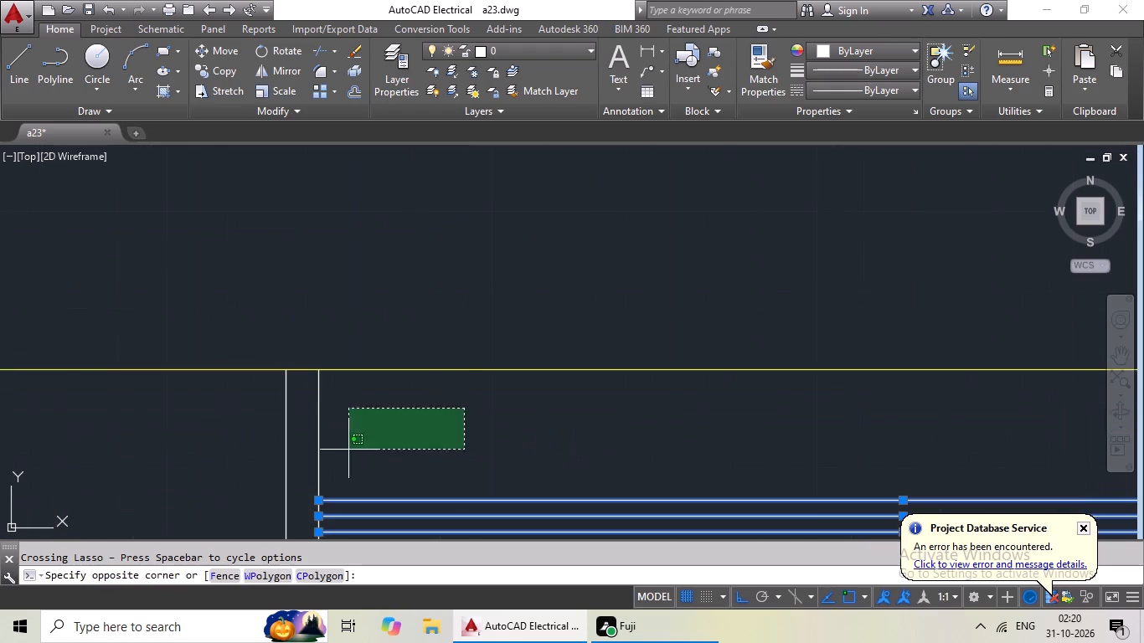
left_click_drag(325, 458, 197, 520)
Add the top-wall window of the plan's top-left corner room, with both end frames, to the selection.
scroll(321, 445, "down", 3)
middle_click_drag(337, 484, 399, 319)
scroll(375, 352, "down", 3)
middle_click_drag(358, 416, 417, 360)
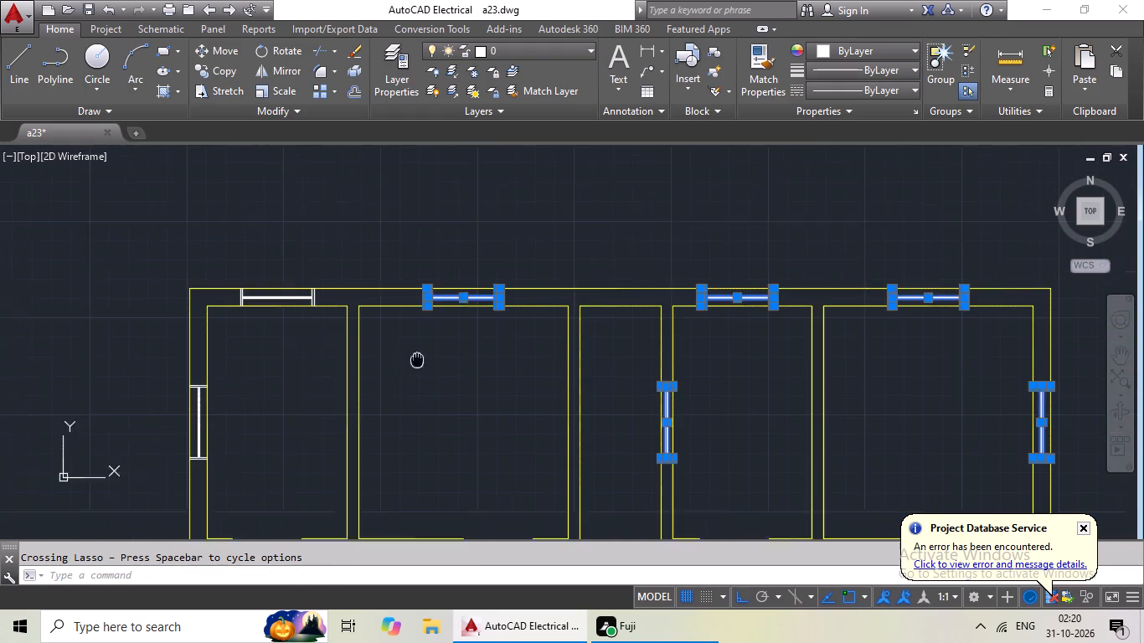
scroll(258, 275, "up", 5)
left_click_drag(955, 405, 496, 522)
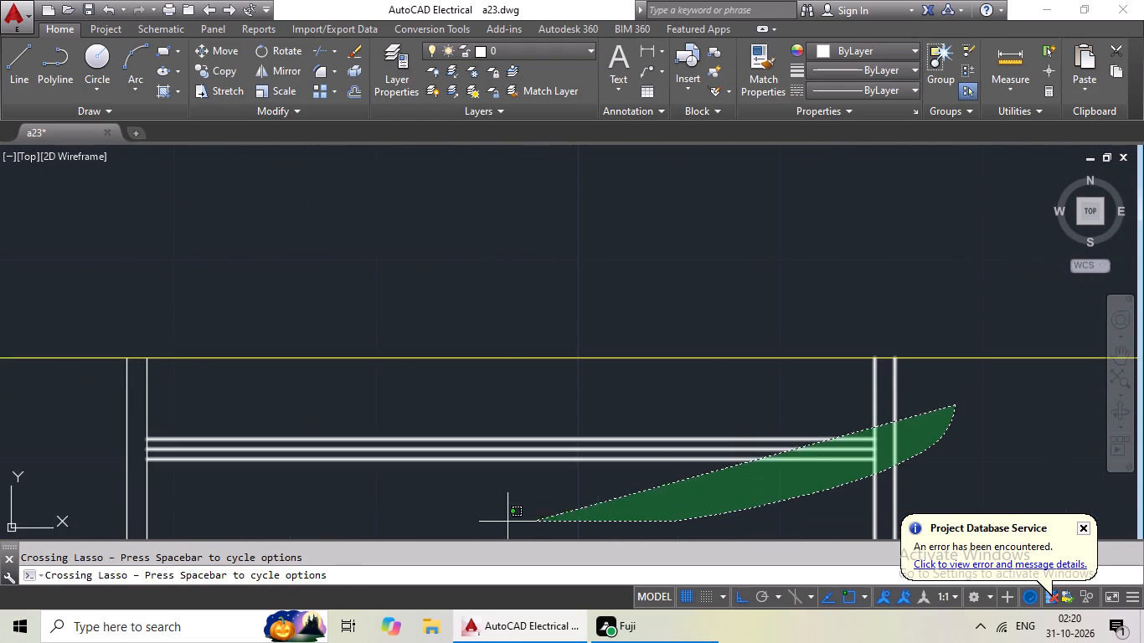
left_click_drag(496, 522, 0, 419)
Add the top-left corner room's window in the left outer wall, with glazing lines and both end frames, to the selection.
scroll(198, 413, "down", 3)
middle_click_drag(326, 526, 368, 331)
scroll(383, 358, "down", 2)
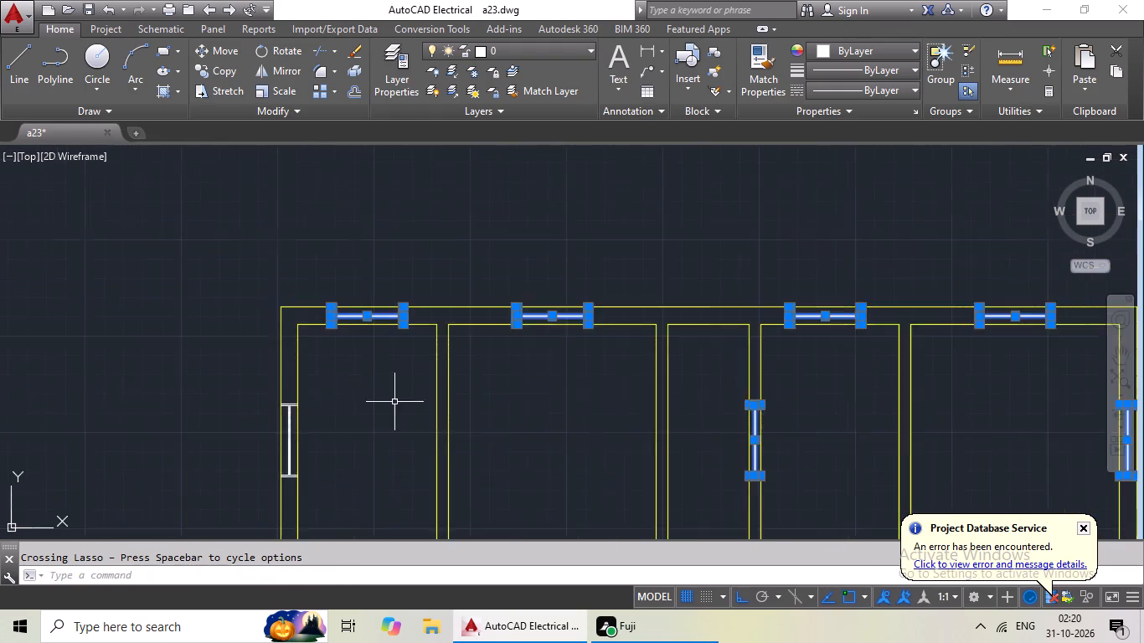
middle_click_drag(398, 401, 461, 310)
scroll(327, 339, "up", 4)
scroll(477, 255, "up", 2)
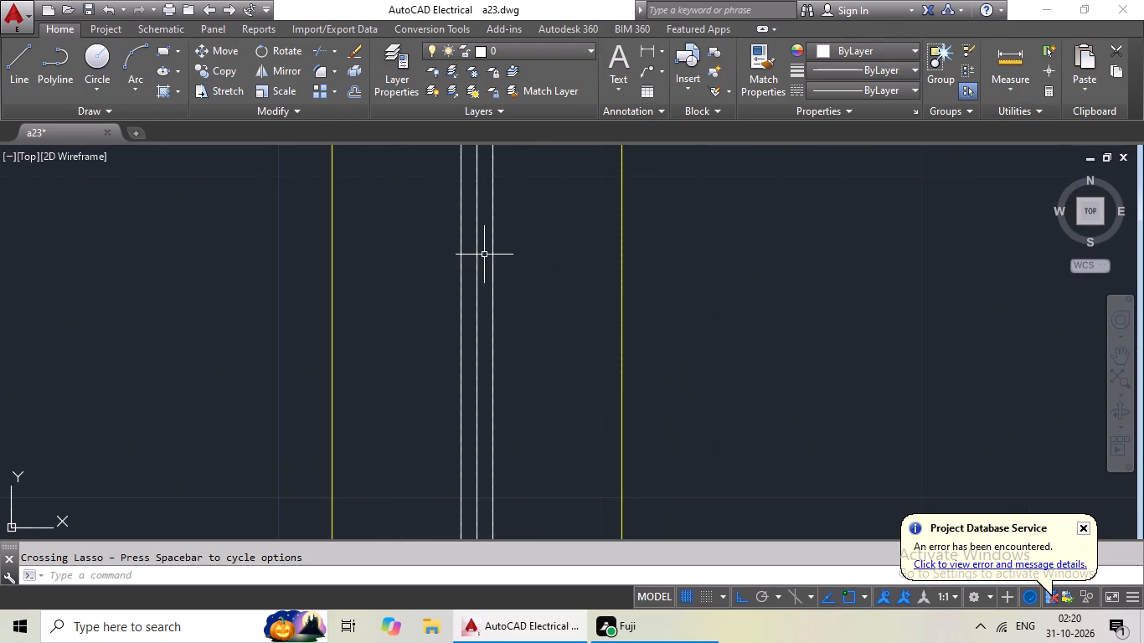
left_click_drag(524, 245, 415, 424)
scroll(466, 392, "down", 3)
scroll(483, 297, "up", 4)
left_click_drag(496, 260, 404, 450)
scroll(485, 337, "down", 3)
middle_click_drag(478, 437, 461, 181)
scroll(431, 291, "down", 3)
scroll(454, 379, "up", 5)
left_click_drag(381, 308, 256, 450)
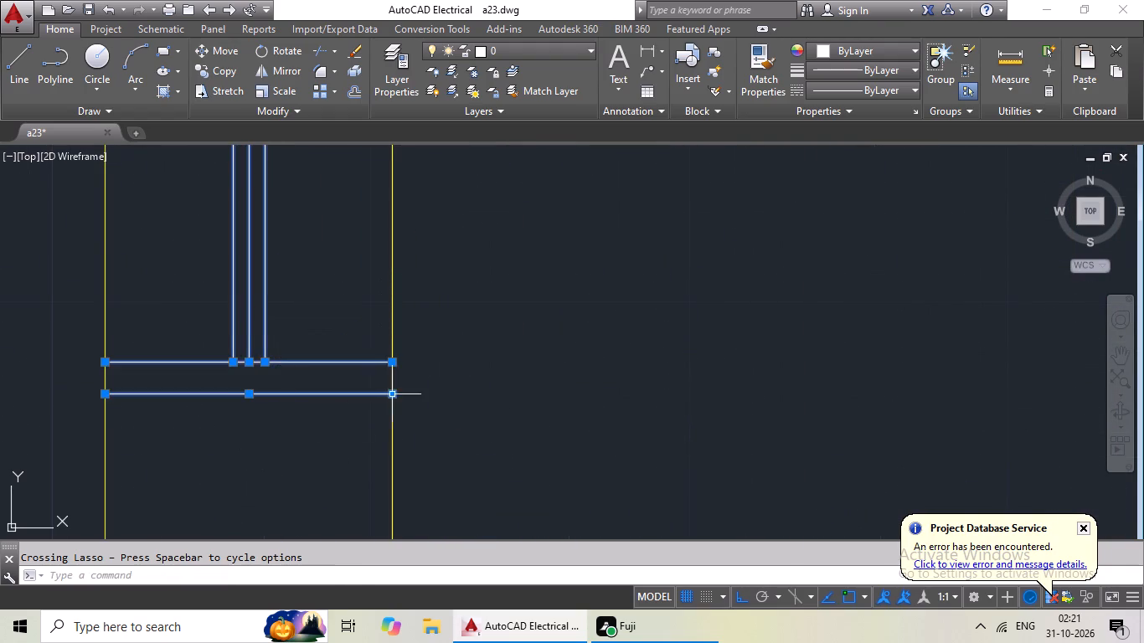
Add the small corridor-wall window beside the upper left-hand flat's toilet, with both end frames, to the selection.
scroll(405, 377, "down", 8)
middle_click_drag(517, 406, 519, 227)
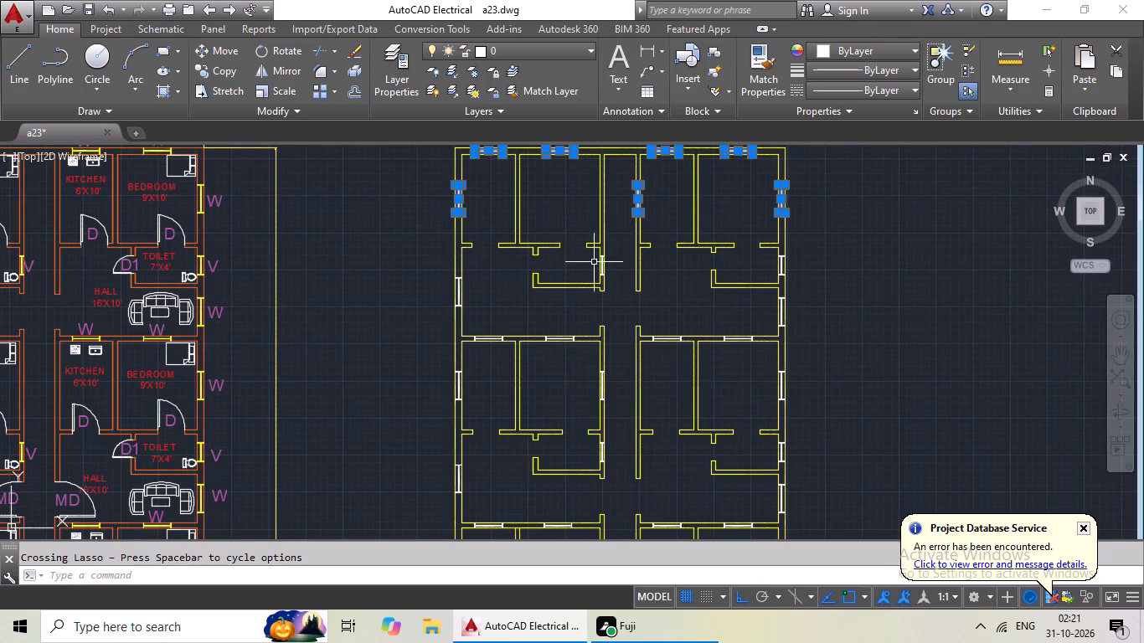
scroll(601, 269, "up", 6)
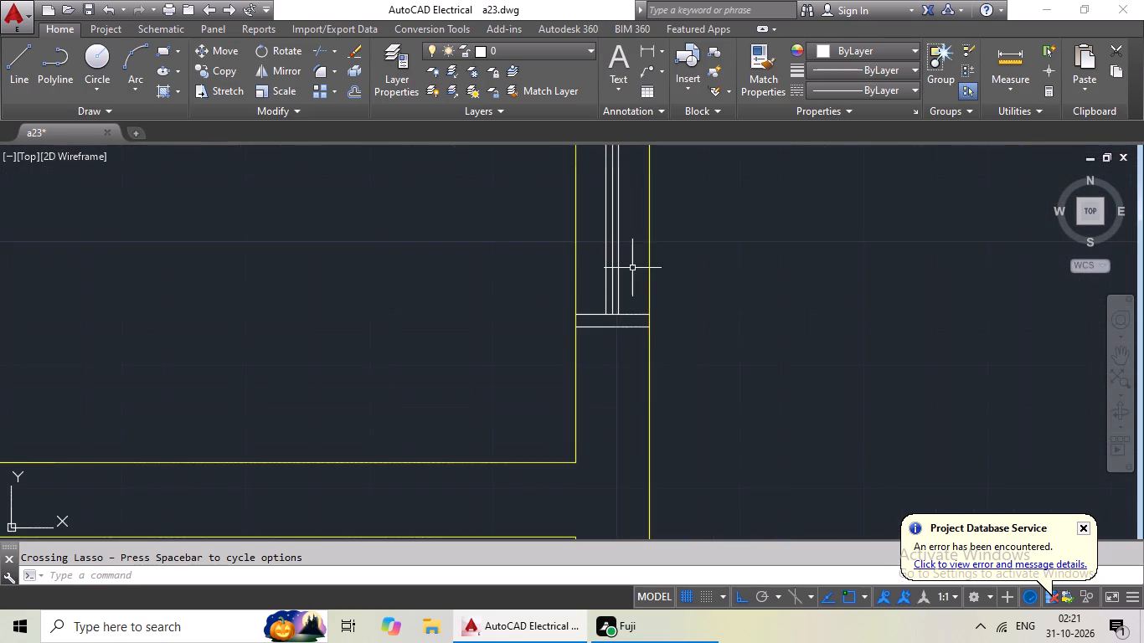
middle_click_drag(632, 266, 583, 434)
left_click_drag(580, 163, 557, 335)
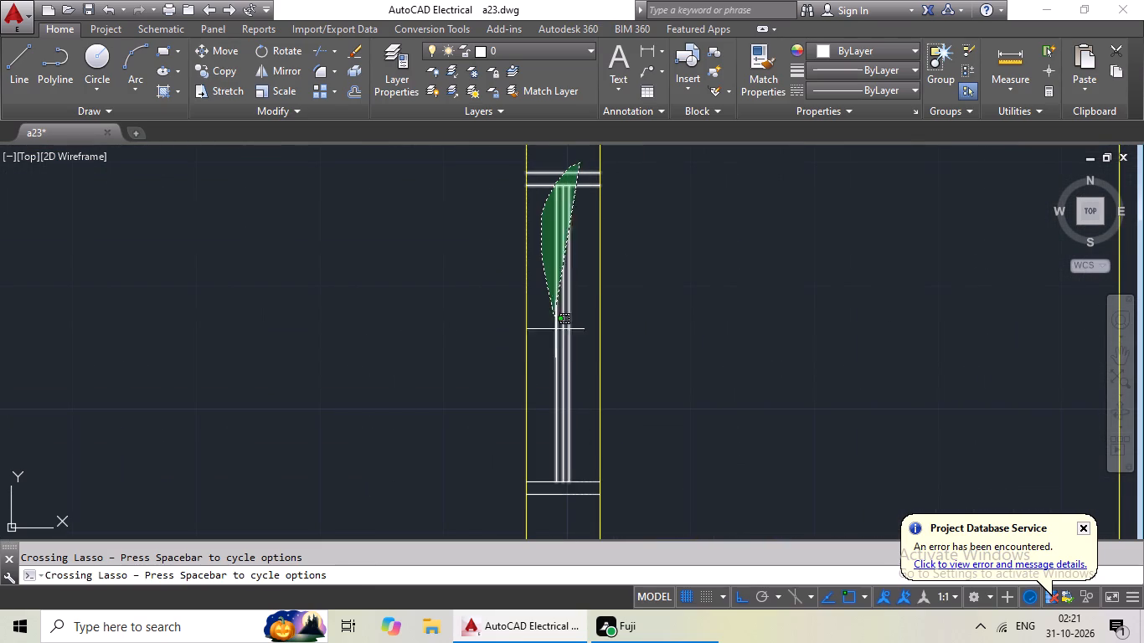
left_click_drag(557, 335, 565, 538)
Add the upper left-hand flat's hall window in the left outer wall, with glazing lines and both end frames, to the selection.
scroll(569, 414, "down", 3)
middle_click_drag(618, 444, 667, 312)
scroll(284, 411, "down", 1)
middle_click_drag(230, 419, 425, 373)
scroll(327, 340, "up", 5)
left_click_drag(307, 291, 276, 309)
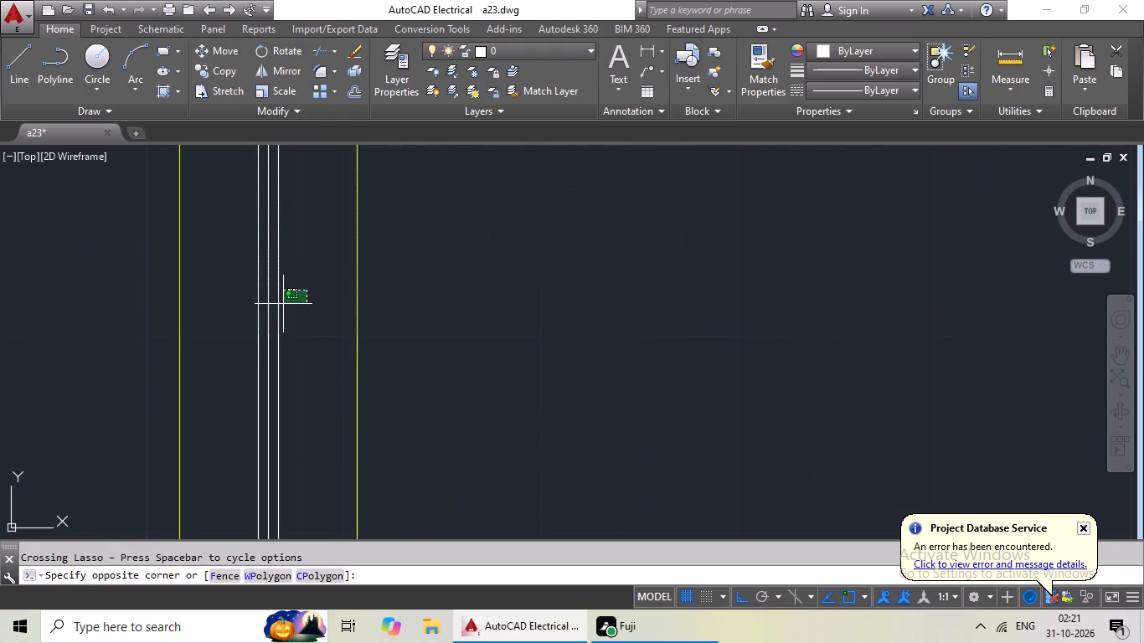
left_click_drag(276, 309, 230, 366)
scroll(327, 316, "down", 2)
scroll(309, 476, "up", 2)
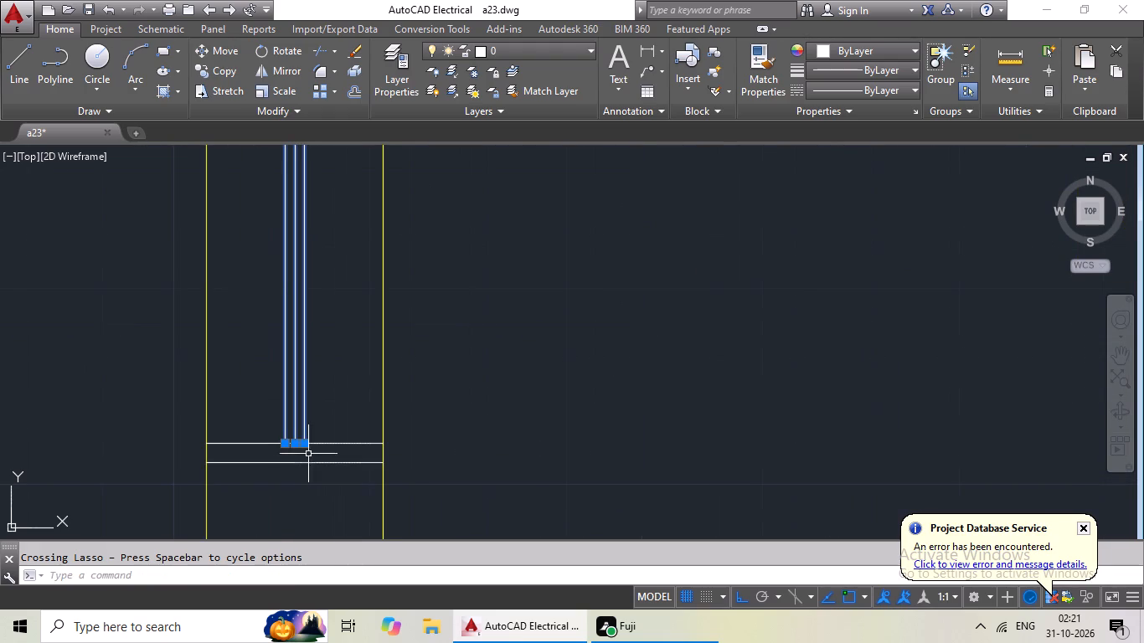
left_click_drag(344, 409, 260, 518)
middle_click_drag(338, 398, 289, 624)
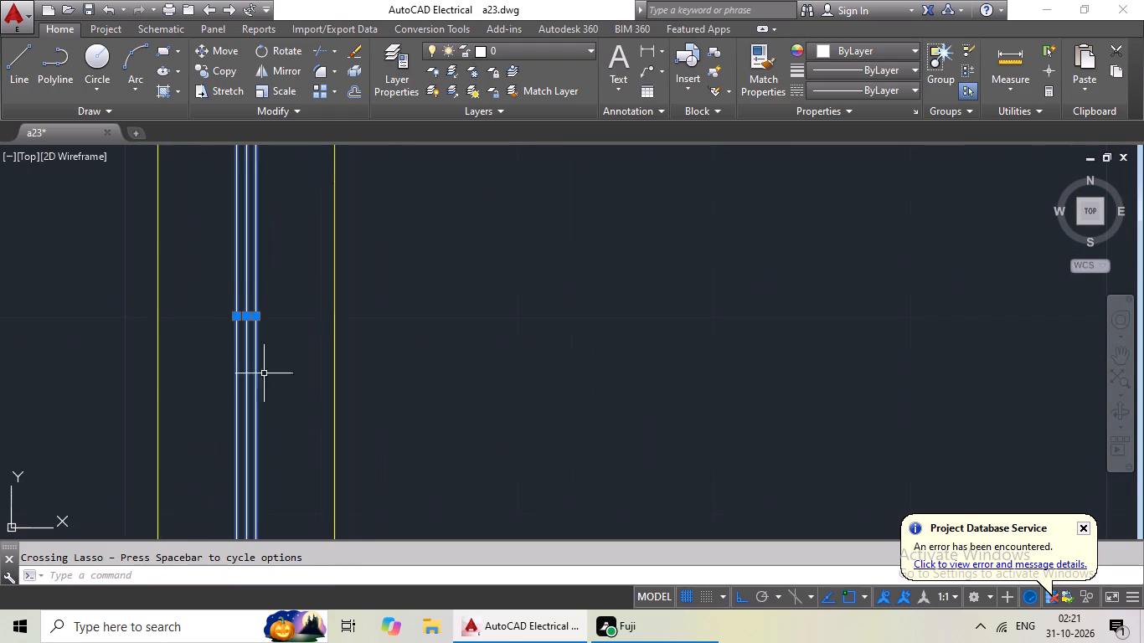
scroll(259, 336, "down", 2)
middle_click_drag(257, 332, 225, 503)
scroll(228, 362, "up", 5)
left_click_drag(333, 244, 173, 488)
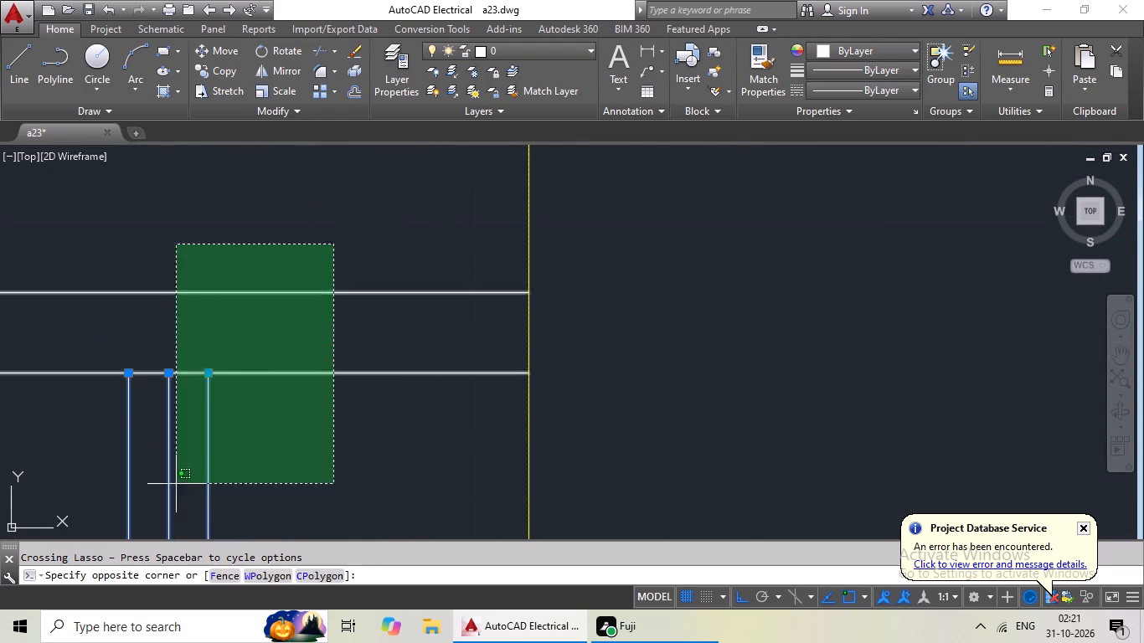
left_click_drag(173, 488, 169, 492)
scroll(328, 414, "down", 5)
left_click_drag(244, 289, 261, 357)
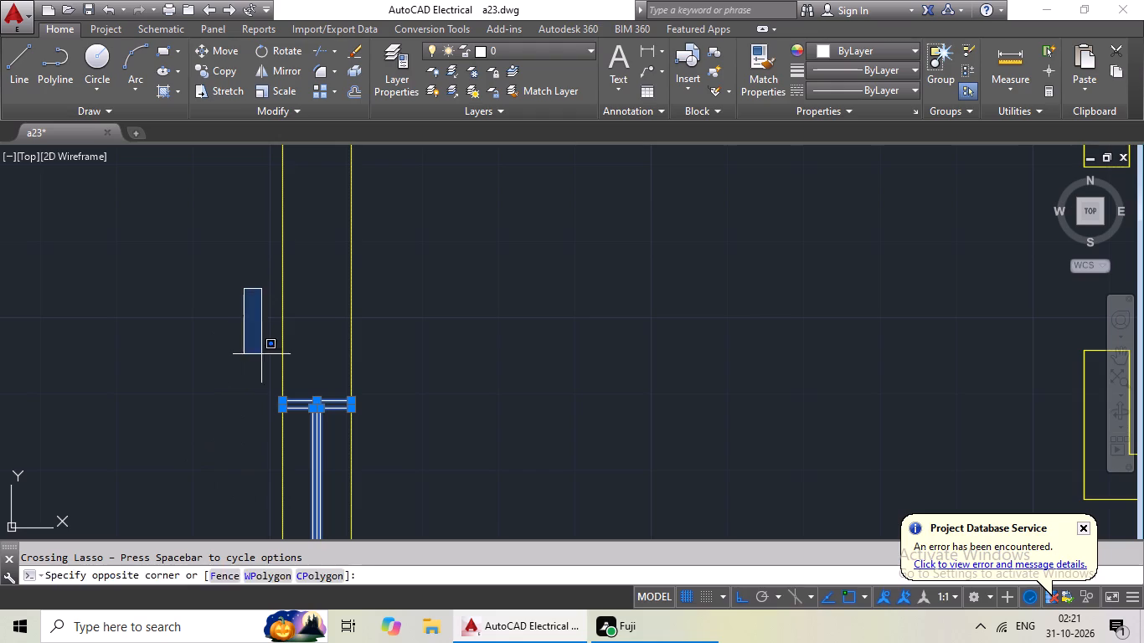
left_click_drag(261, 357, 244, 399)
Add the upper right-hand flat's small toilet window in the right outer wall, with both end frames, to the selection.
scroll(424, 403, "down", 3)
middle_click_drag(543, 422, 466, 388)
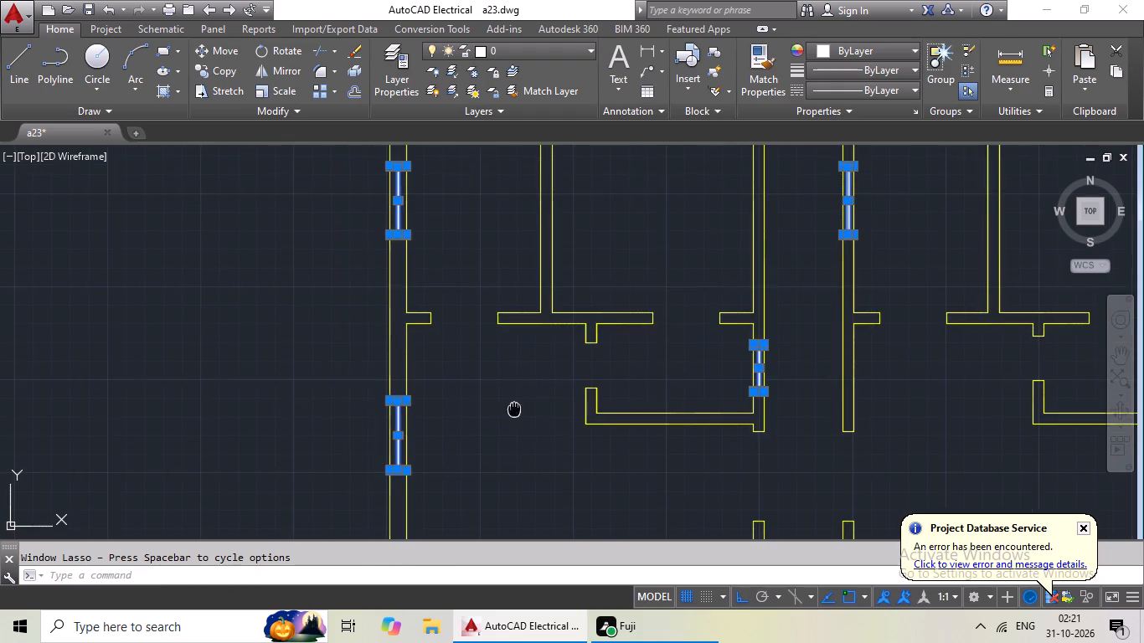
middle_click_drag(466, 388, 310, 296)
middle_click_drag(599, 372, 372, 416)
middle_click_drag(665, 379, 543, 459)
scroll(634, 372, "up", 5)
left_click_drag(610, 309, 570, 449)
middle_click_drag(609, 357, 607, 365)
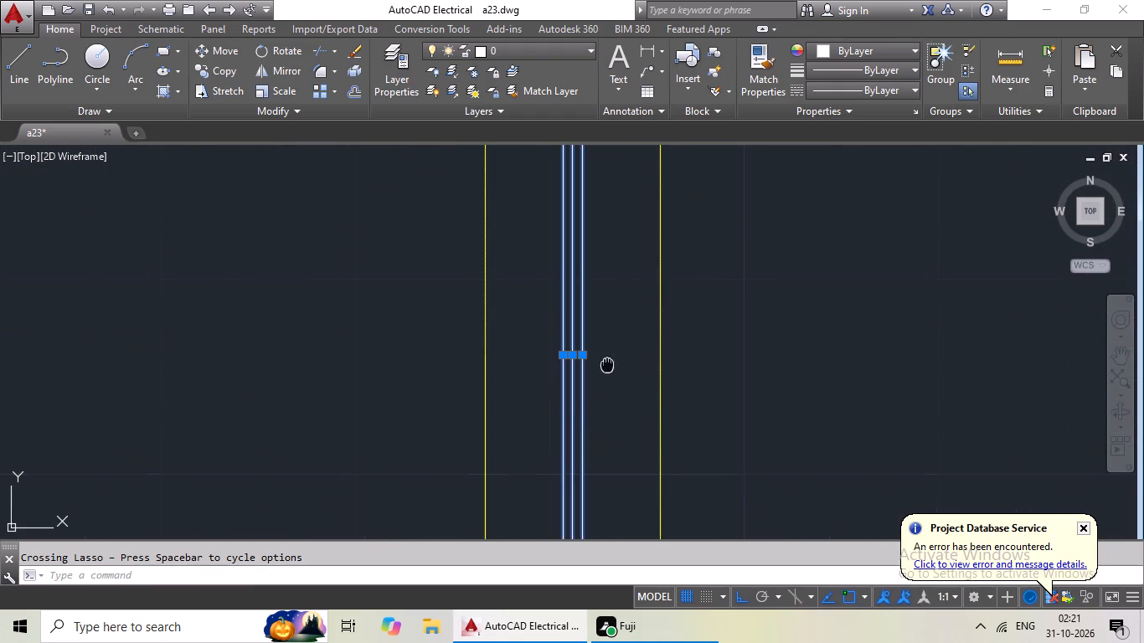
middle_click_drag(607, 365, 553, 634)
left_click_drag(559, 352, 480, 501)
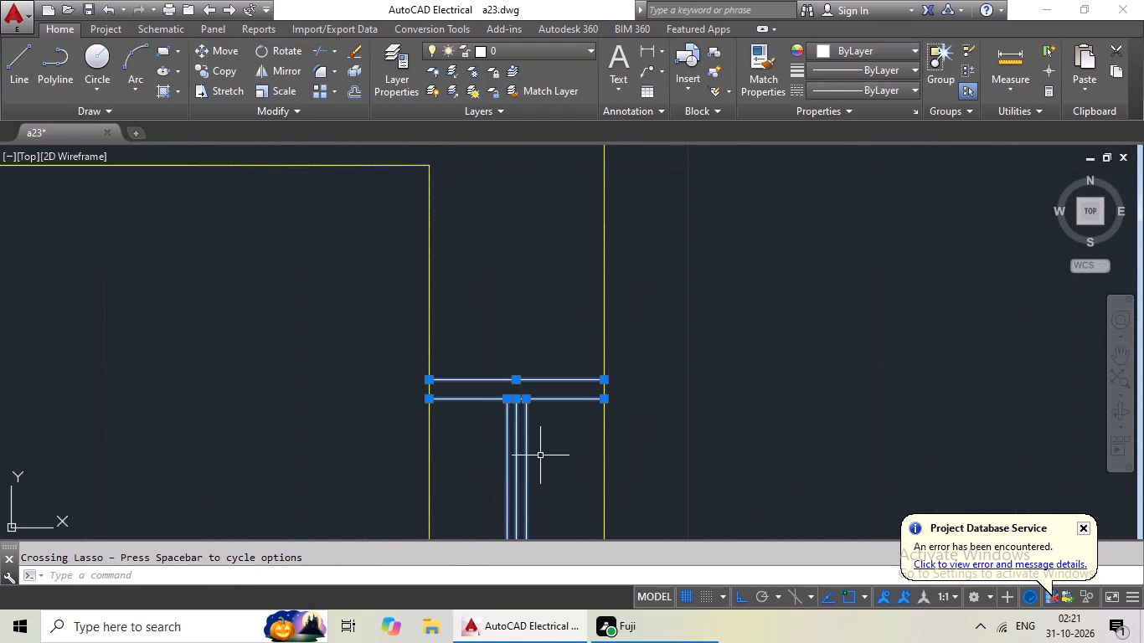
scroll(540, 456, "down", 2)
middle_click_drag(548, 451, 525, 206)
scroll(513, 363, "up", 3)
left_click_drag(564, 349, 564, 358)
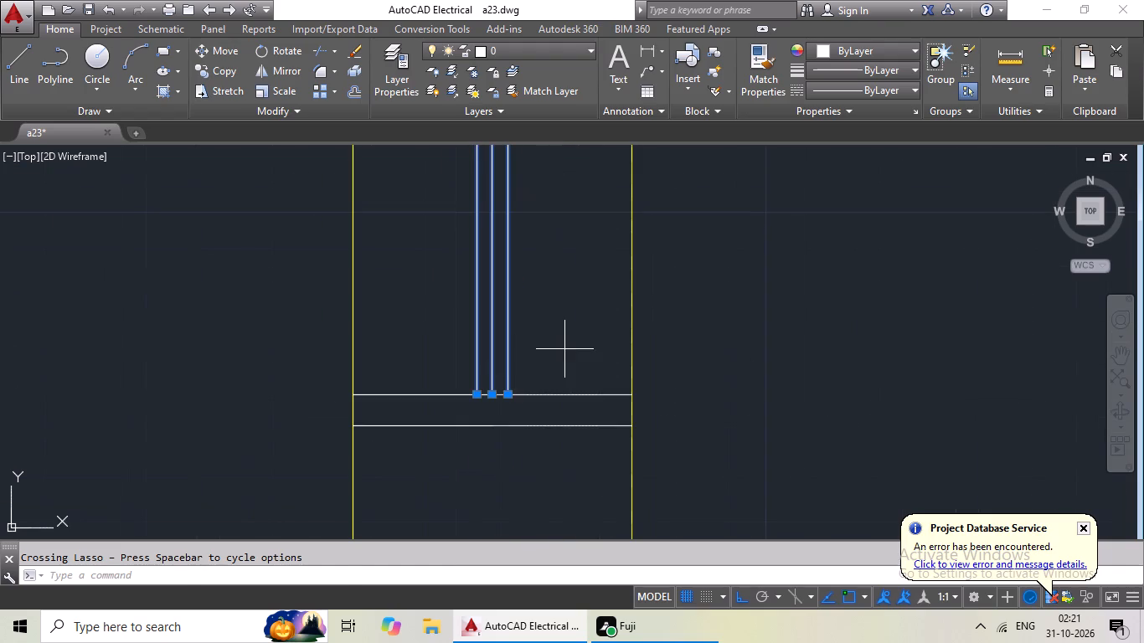
left_click_drag(564, 358, 416, 560)
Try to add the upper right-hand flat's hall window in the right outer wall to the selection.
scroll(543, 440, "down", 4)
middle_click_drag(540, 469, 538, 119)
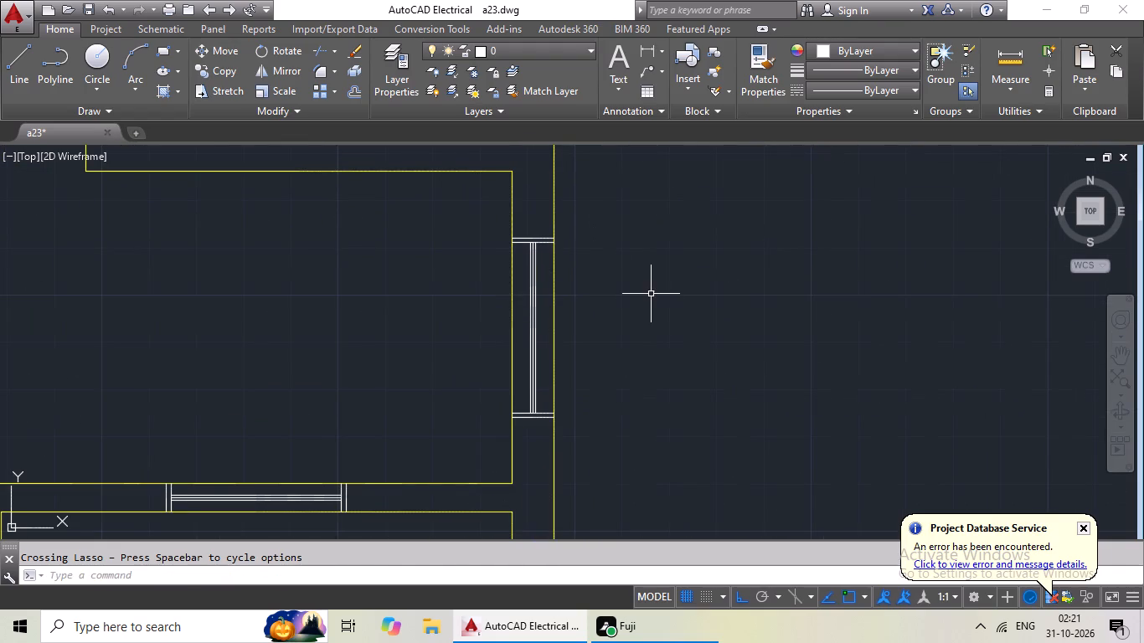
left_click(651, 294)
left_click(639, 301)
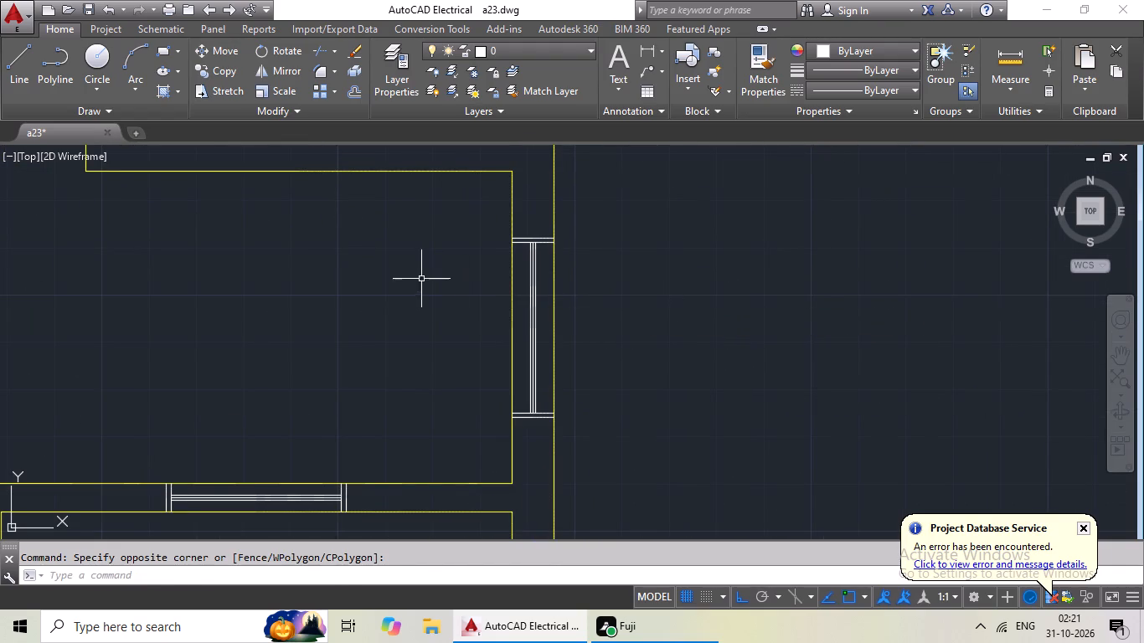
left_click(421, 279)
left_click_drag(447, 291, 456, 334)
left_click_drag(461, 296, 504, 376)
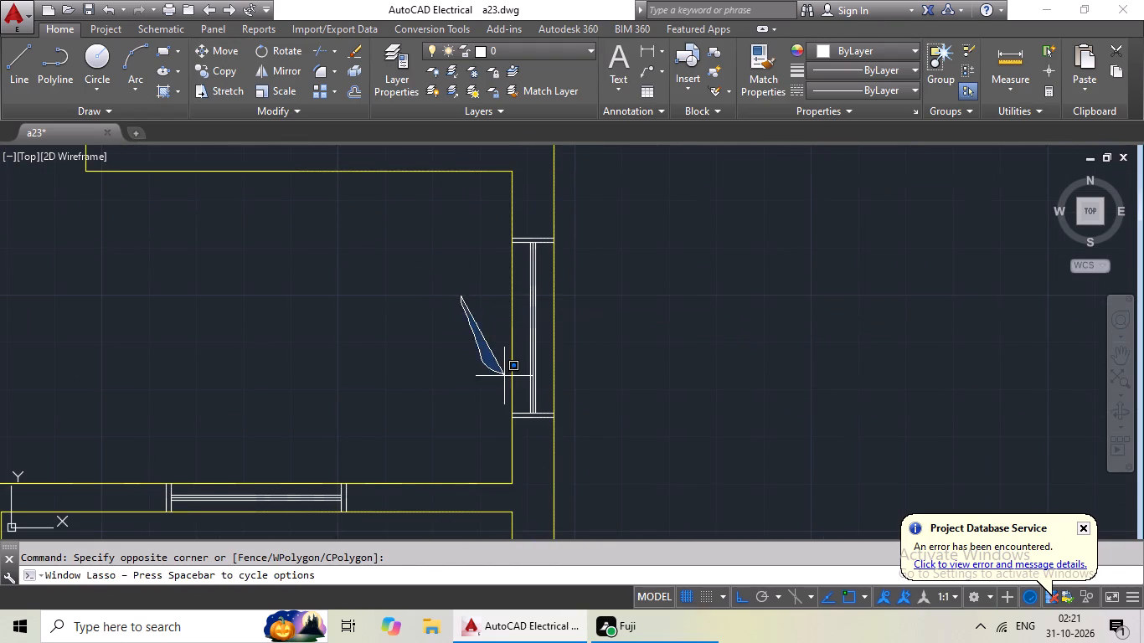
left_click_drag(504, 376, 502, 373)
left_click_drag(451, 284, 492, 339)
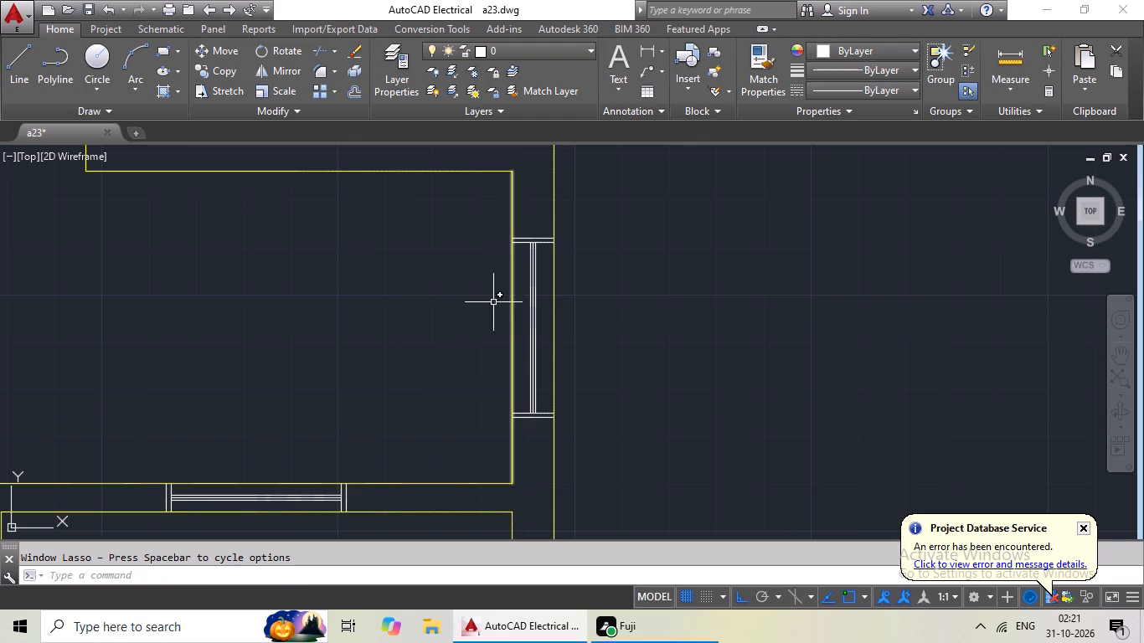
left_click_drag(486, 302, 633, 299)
Add the upper right-hand flat's hall window in the right outer wall, with glazing lines and both end frames, to the selection.
scroll(632, 316, "down", 3)
scroll(604, 301, "up", 4)
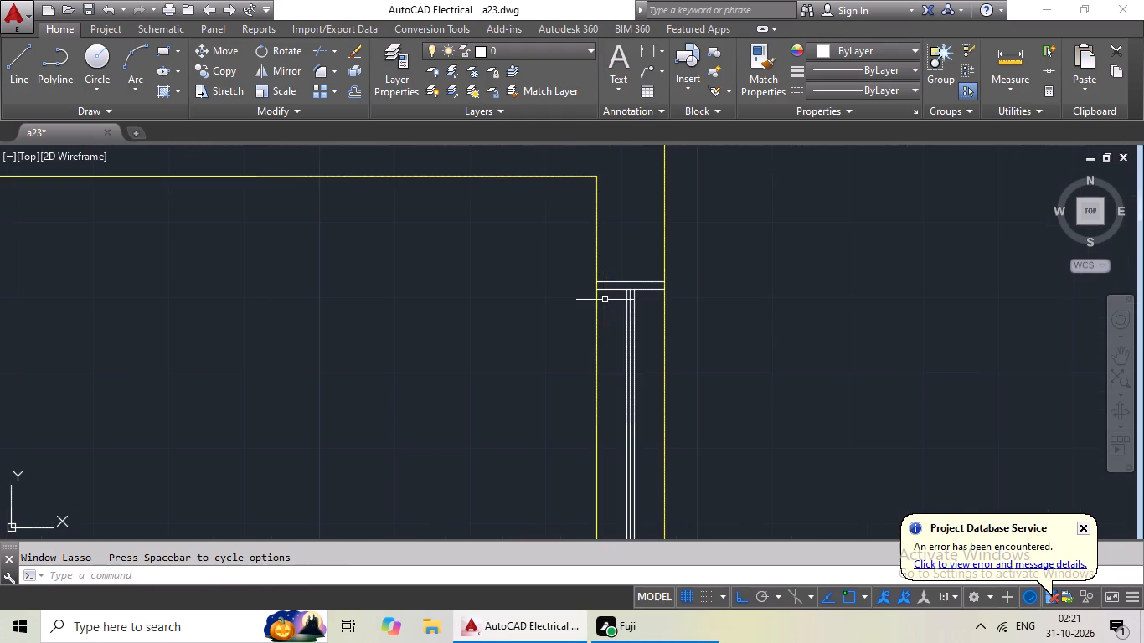
left_click_drag(649, 256, 629, 445)
scroll(631, 439, "down", 1)
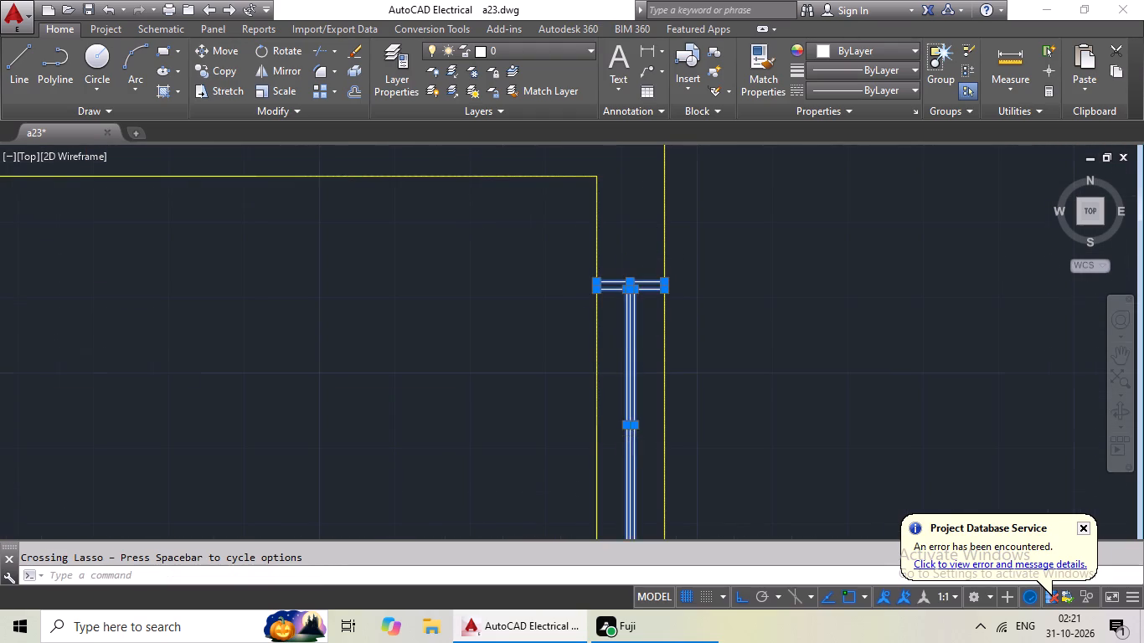
middle_click_drag(632, 436, 569, 207)
scroll(585, 260, "up", 4)
left_click_drag(565, 337, 457, 510)
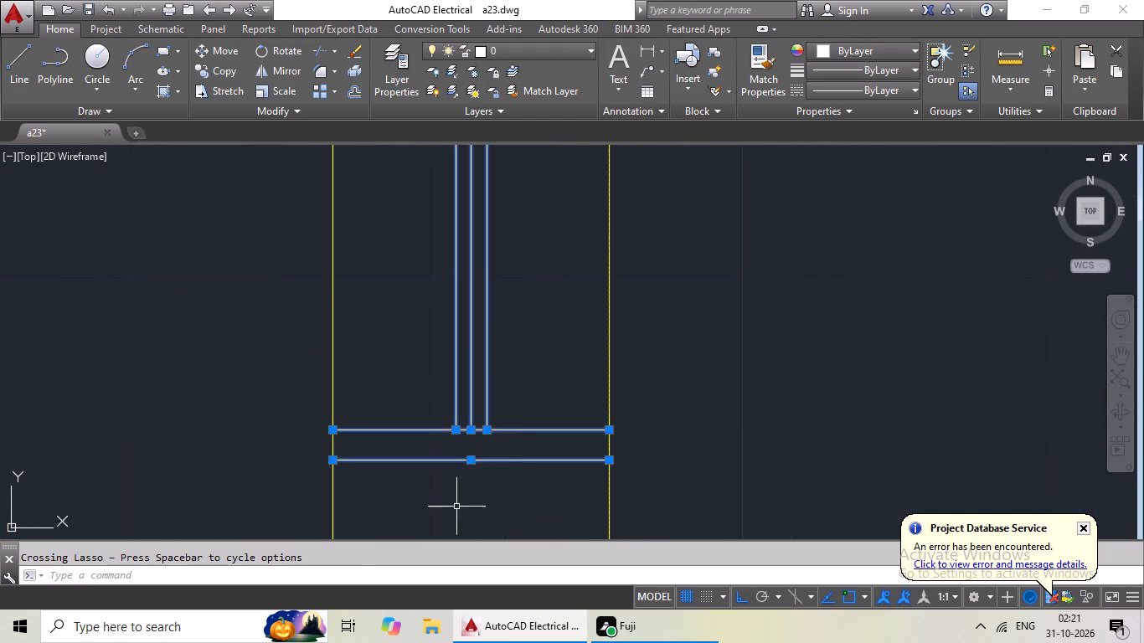
Add the right-hand window in the wall below the upper right-hand flat's hall, with both end frames, to the selection.
scroll(508, 448, "down", 4)
scroll(368, 438, "down", 3)
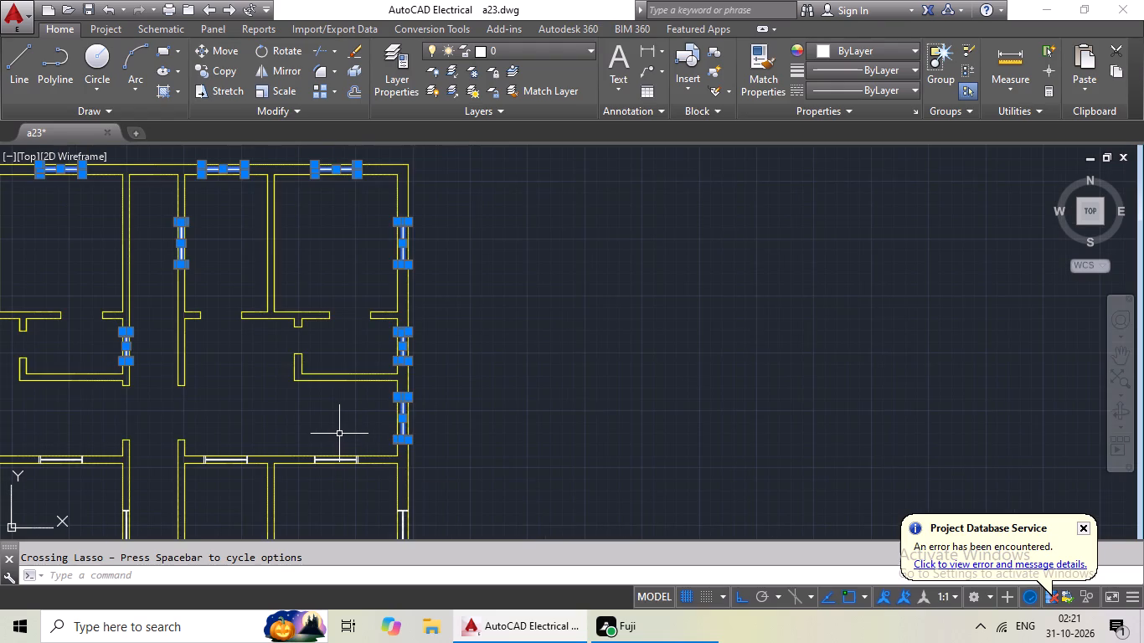
middle_click_drag(338, 433, 433, 332)
scroll(421, 358, "up", 5)
scroll(647, 385, "up", 2)
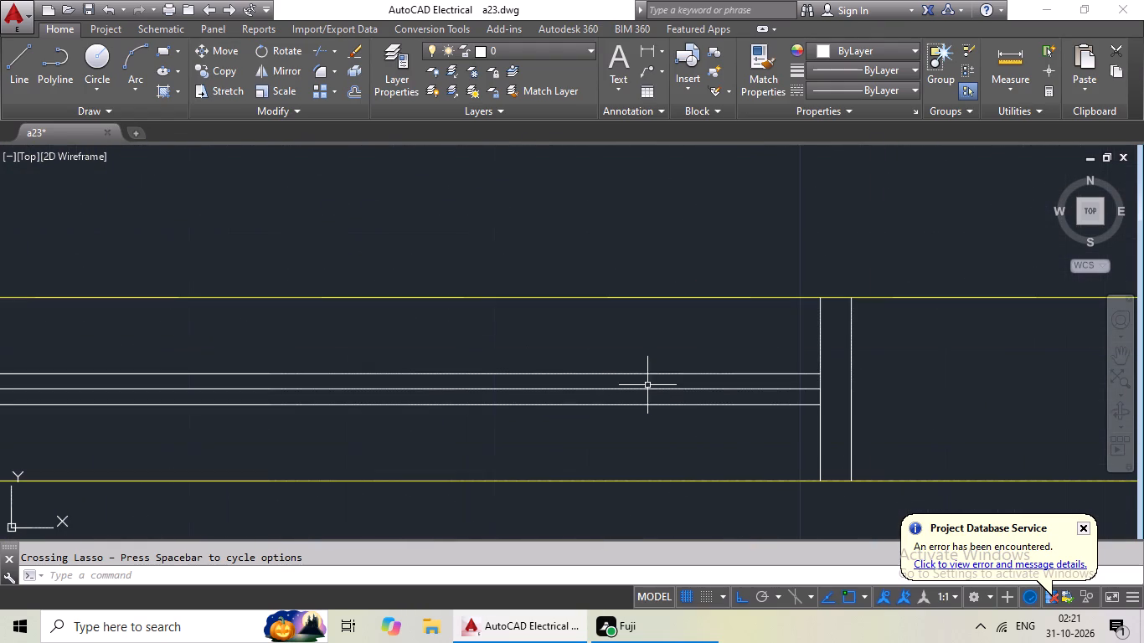
left_click_drag(903, 343, 278, 451)
scroll(273, 423, "down", 1)
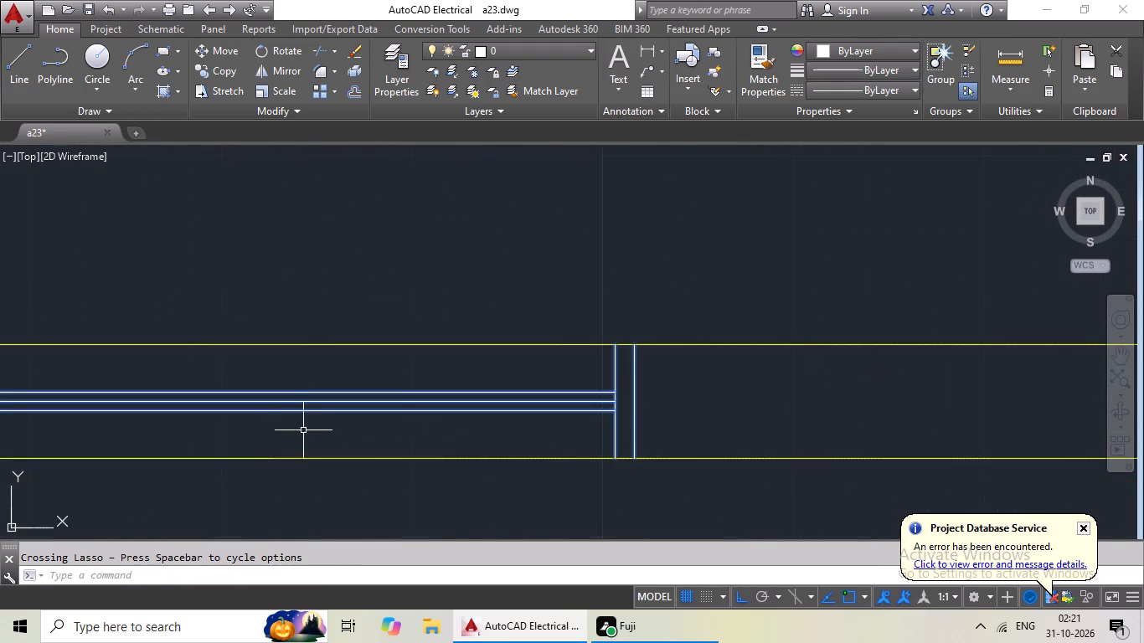
middle_click_drag(294, 427, 979, 394)
left_click_drag(736, 335, 422, 435)
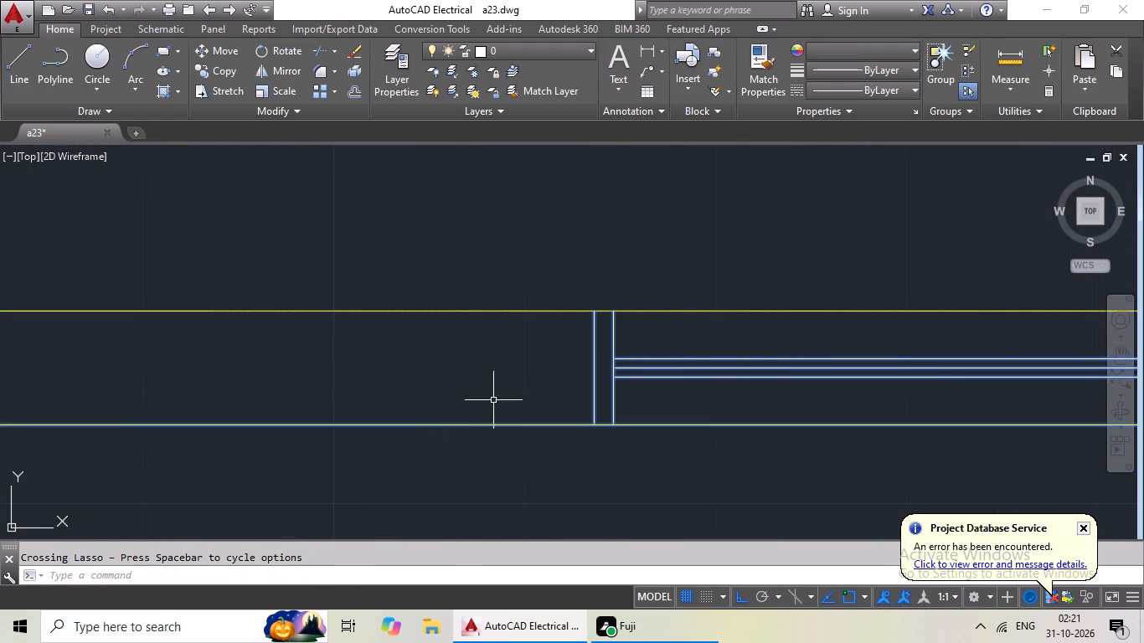
Add the left-hand window in the wall below the upper right-hand flat's hall, with both end frames, to the selection.
scroll(565, 367, "down", 4)
scroll(522, 450, "down", 1)
scroll(382, 399, "up", 5)
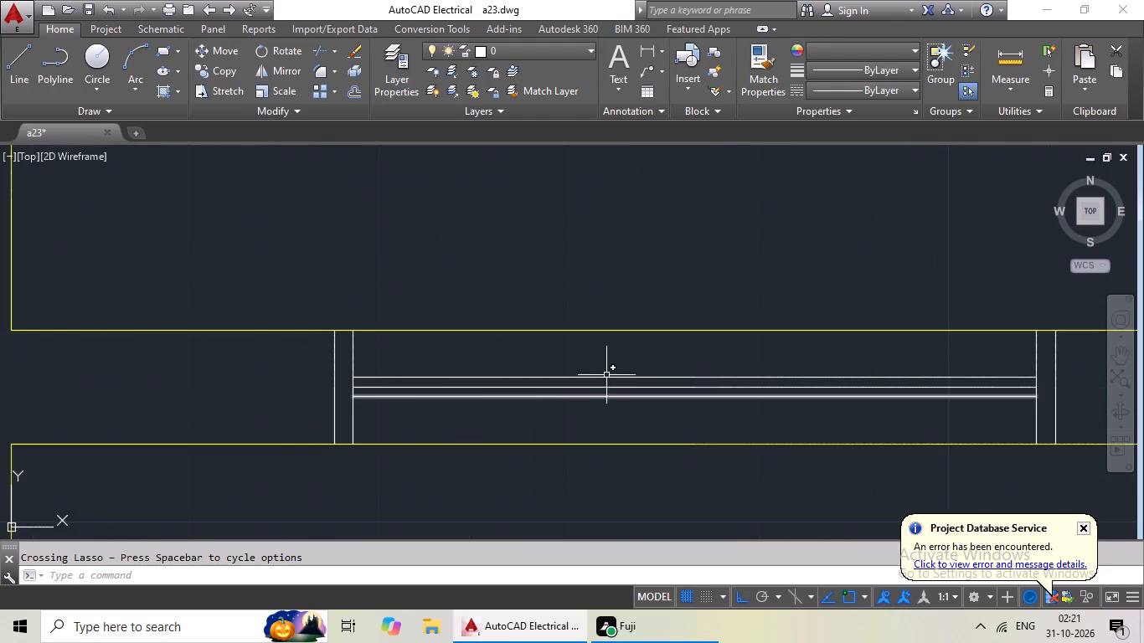
left_click_drag(610, 372, 310, 404)
scroll(561, 425, "down", 1)
middle_click_drag(561, 424, 312, 451)
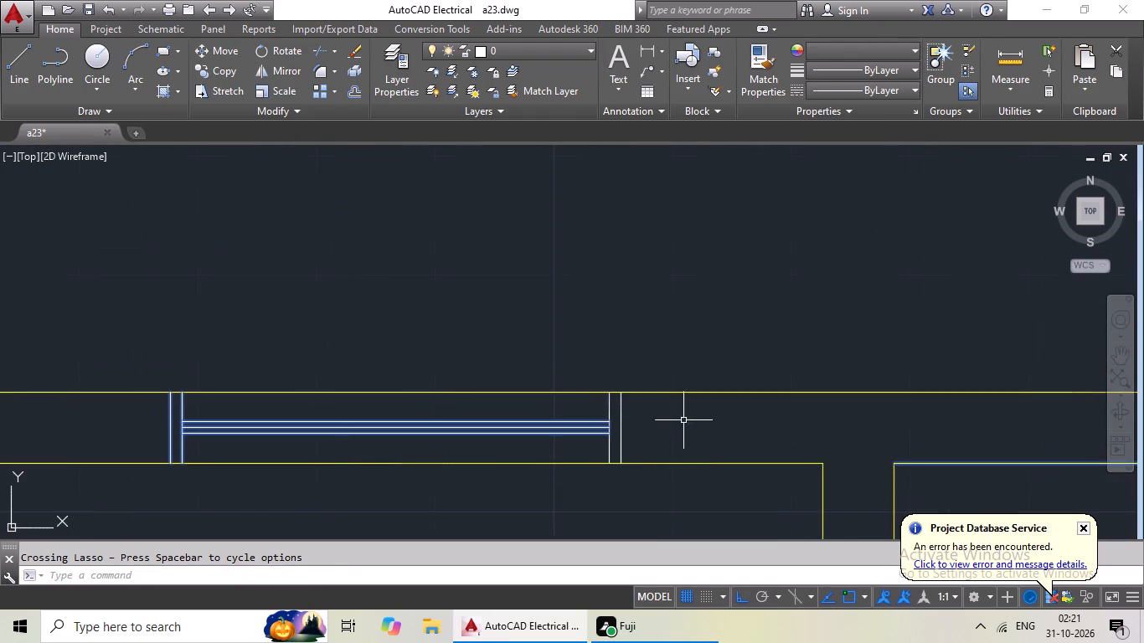
scroll(683, 420, "up", 2)
left_click_drag(683, 412, 422, 457)
Add the left-hand window in the wall below the upper left-hand flat's hall, with both end frames, to the selection.
scroll(539, 408, "down", 7)
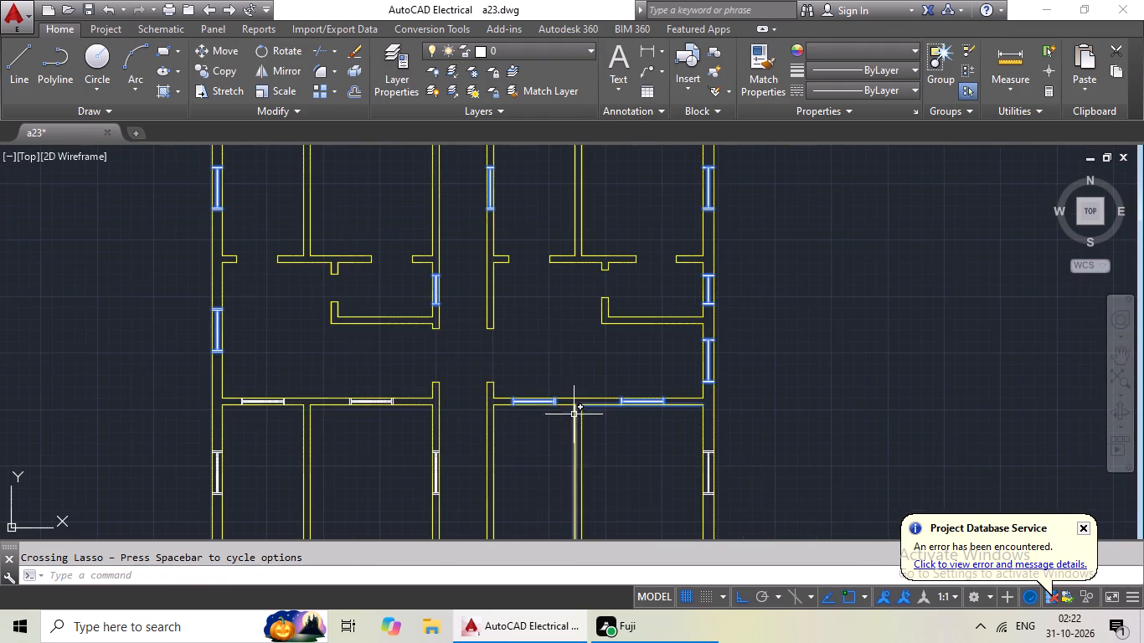
scroll(272, 402, "up", 5)
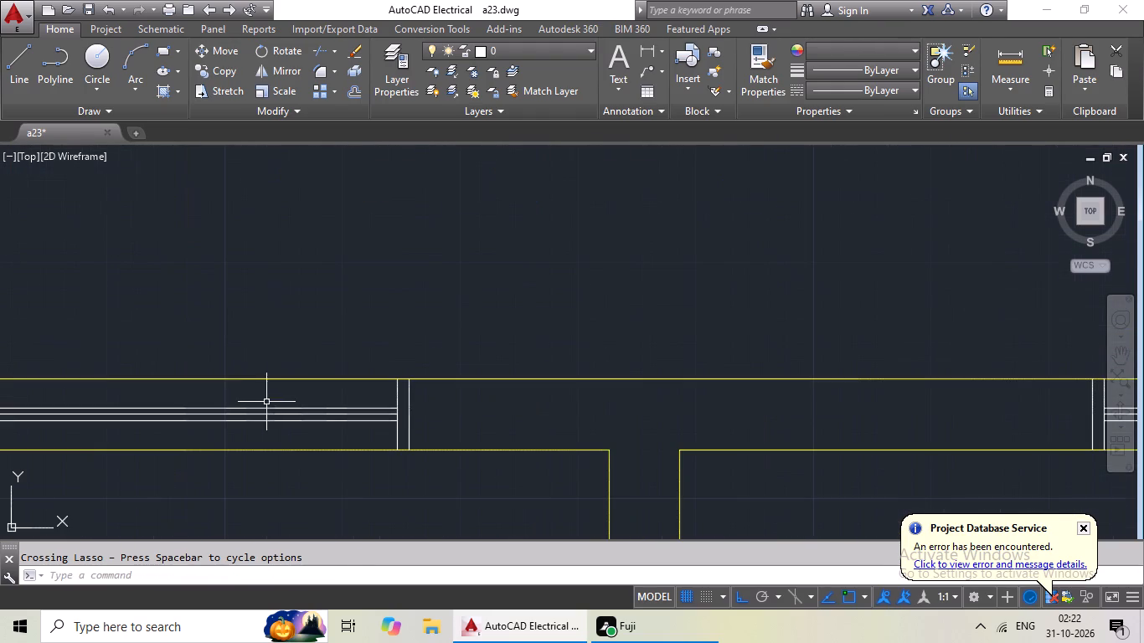
left_click_drag(458, 401, 198, 414)
scroll(204, 409, "down", 2)
middle_click_drag(209, 410, 425, 433)
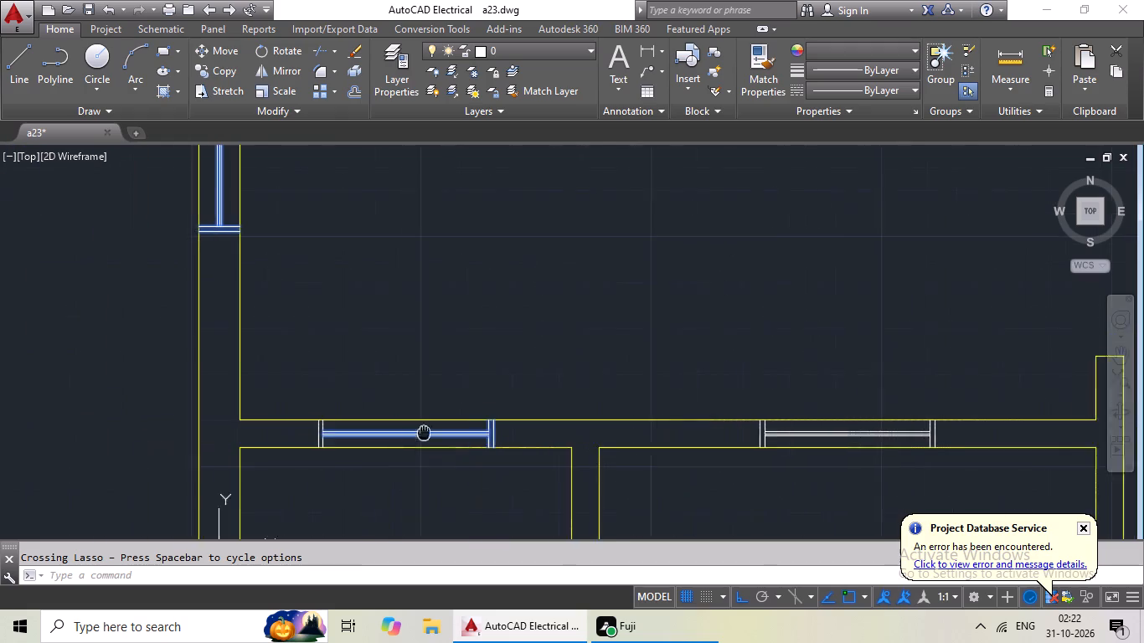
middle_click_drag(425, 433, 432, 430)
scroll(327, 431, "up", 5)
left_click_drag(554, 362, 296, 419)
scroll(468, 387, "down", 3)
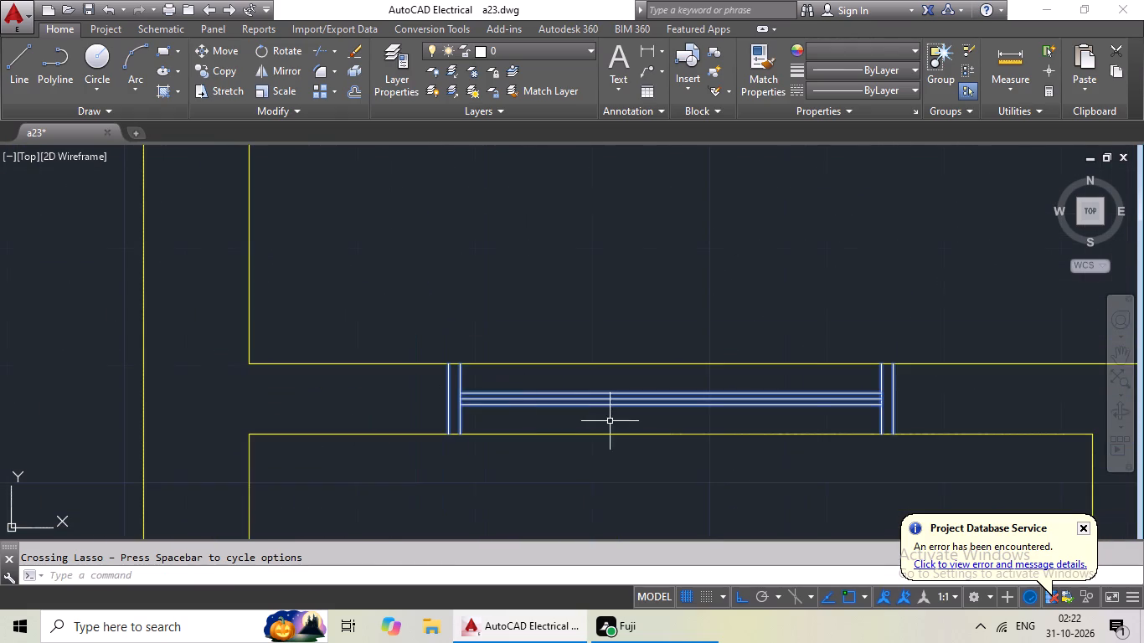
Add the right-hand window in the wall below the upper left-hand flat's hall, with glazing lines and end frames, to the selection.
middle_click_drag(554, 426, 149, 441)
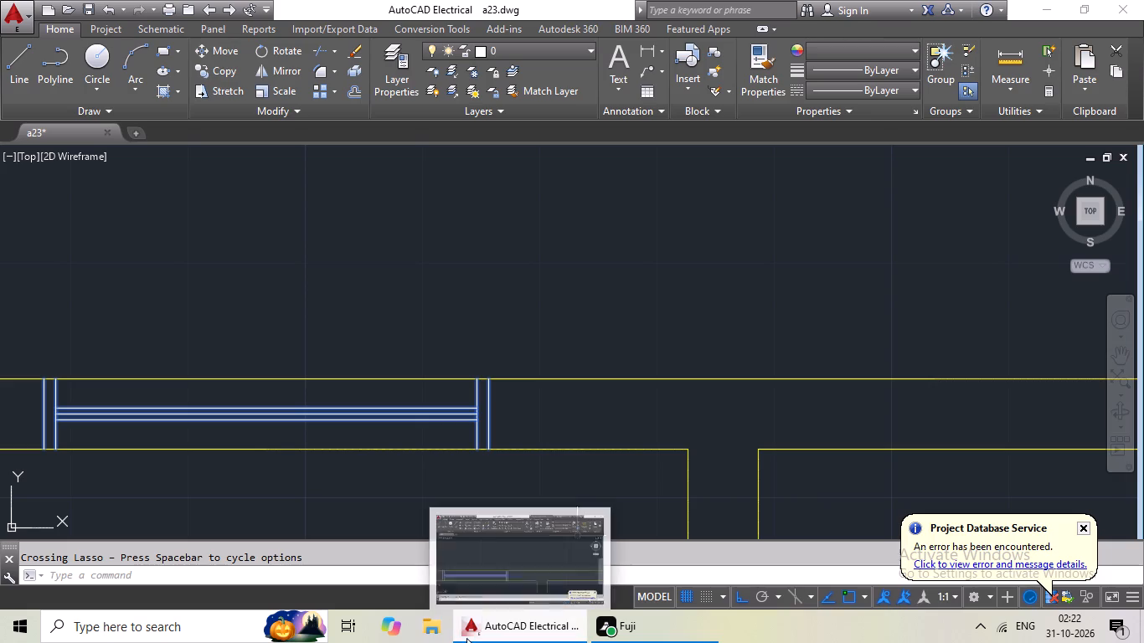
scroll(807, 577, "down", 1)
scroll(888, 423, "down", 3)
middle_click_drag(944, 435, 749, 417)
scroll(849, 405, "up", 5)
middle_click_drag(978, 413, 341, 379)
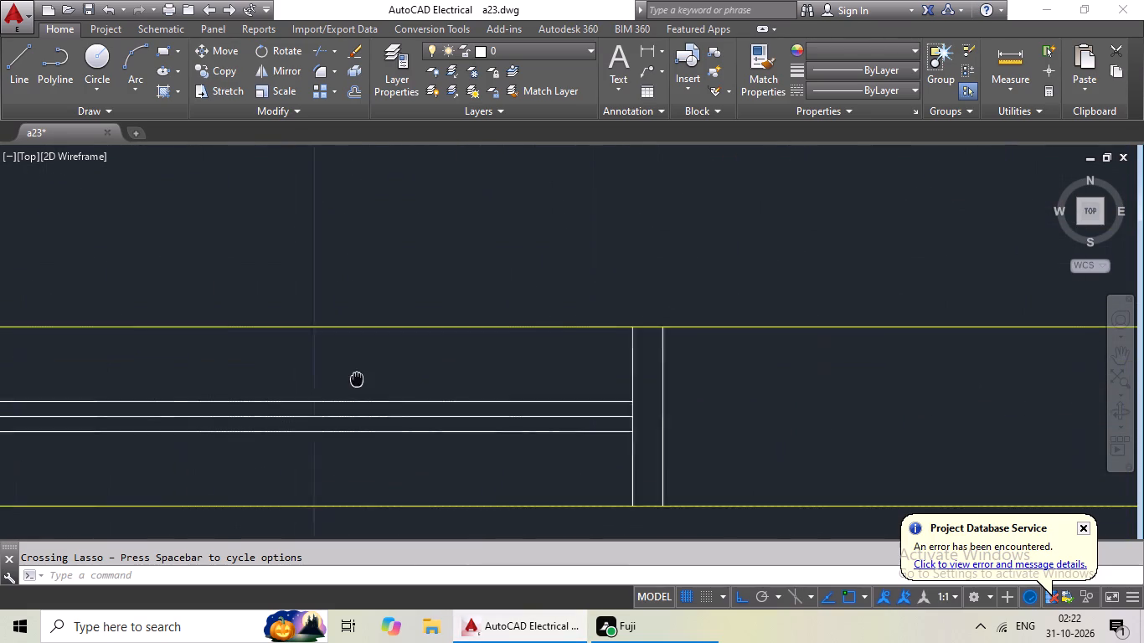
middle_click_drag(341, 379, 312, 379)
left_click_drag(762, 375, 232, 442)
middle_click_drag(338, 434, 843, 430)
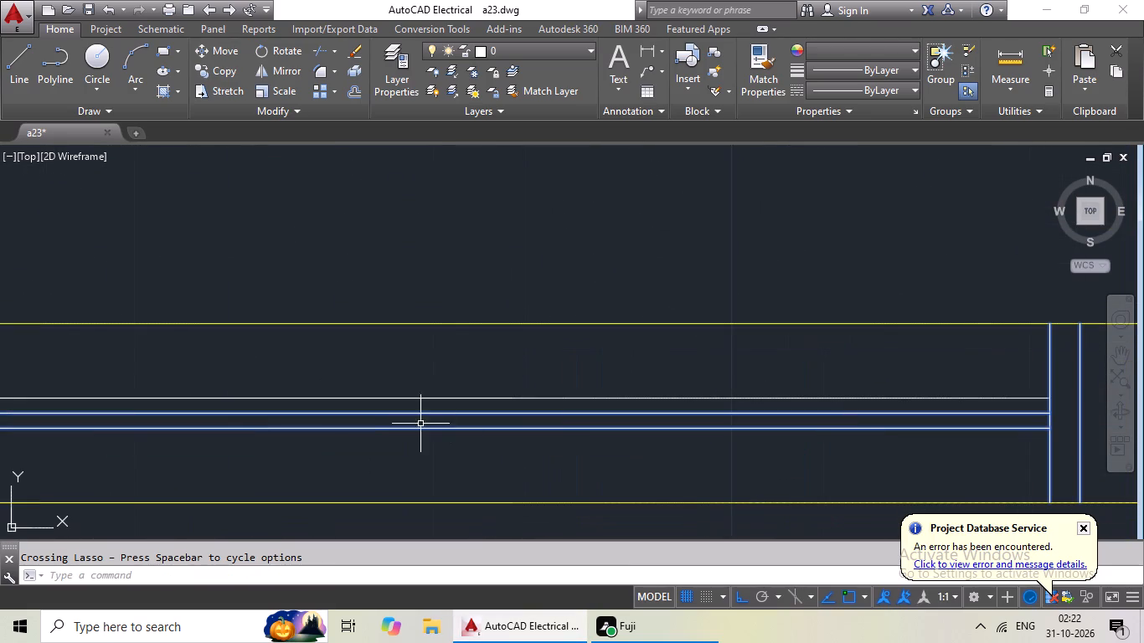
left_click_drag(466, 378, 223, 476)
middle_click_drag(358, 459, 1073, 478)
left_click_drag(791, 403, 511, 452)
Add the glazing lines and upper end frame of the second-row left-hand flat's room window in the left outer wall to the selection.
scroll(713, 447, "down", 4)
middle_click_drag(635, 462, 281, 321)
scroll(429, 337, "down", 3)
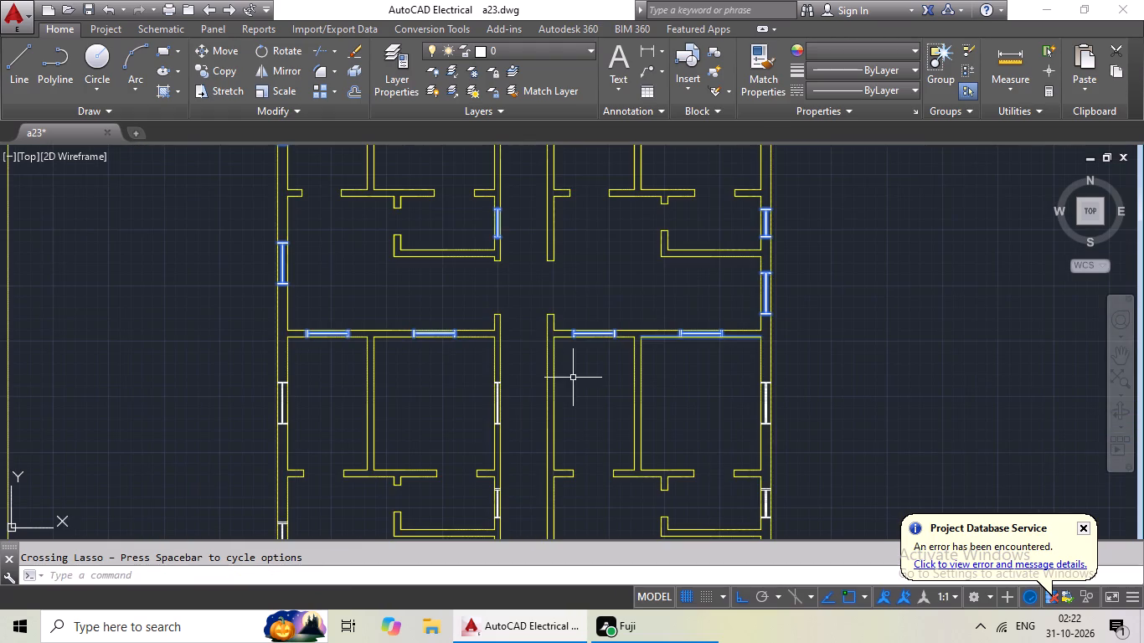
scroll(271, 401, "up", 4)
middle_click_drag(358, 347, 382, 274)
scroll(369, 308, "up", 4)
left_click_drag(410, 270, 241, 419)
scroll(359, 373, "down", 4)
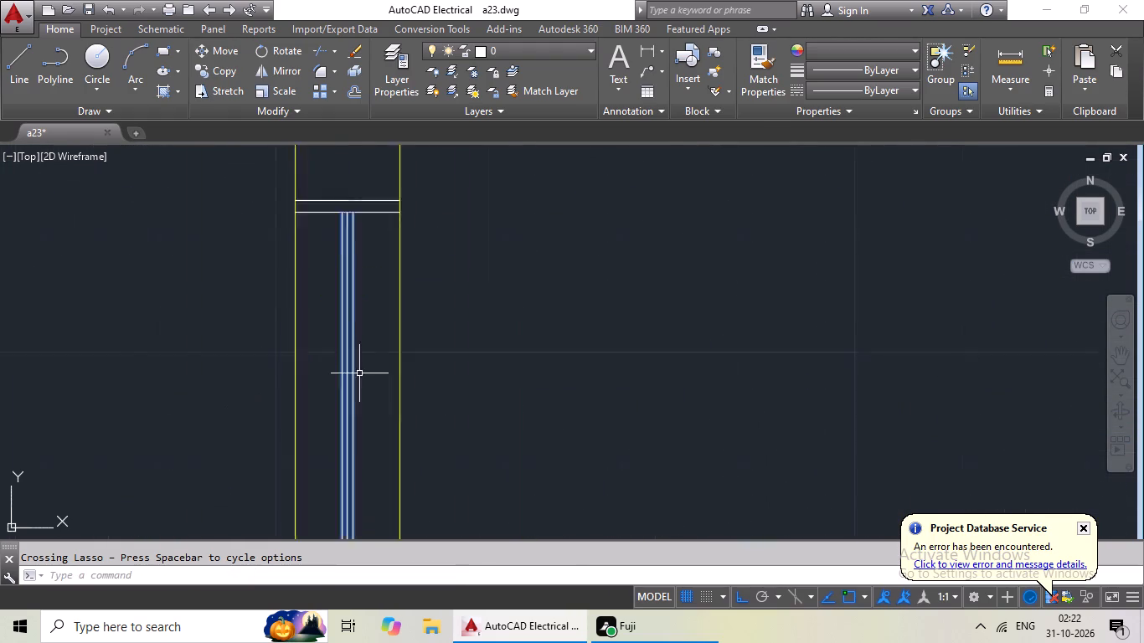
scroll(379, 264, "up", 3)
left_click_drag(391, 204, 309, 363)
scroll(341, 342, "down", 3)
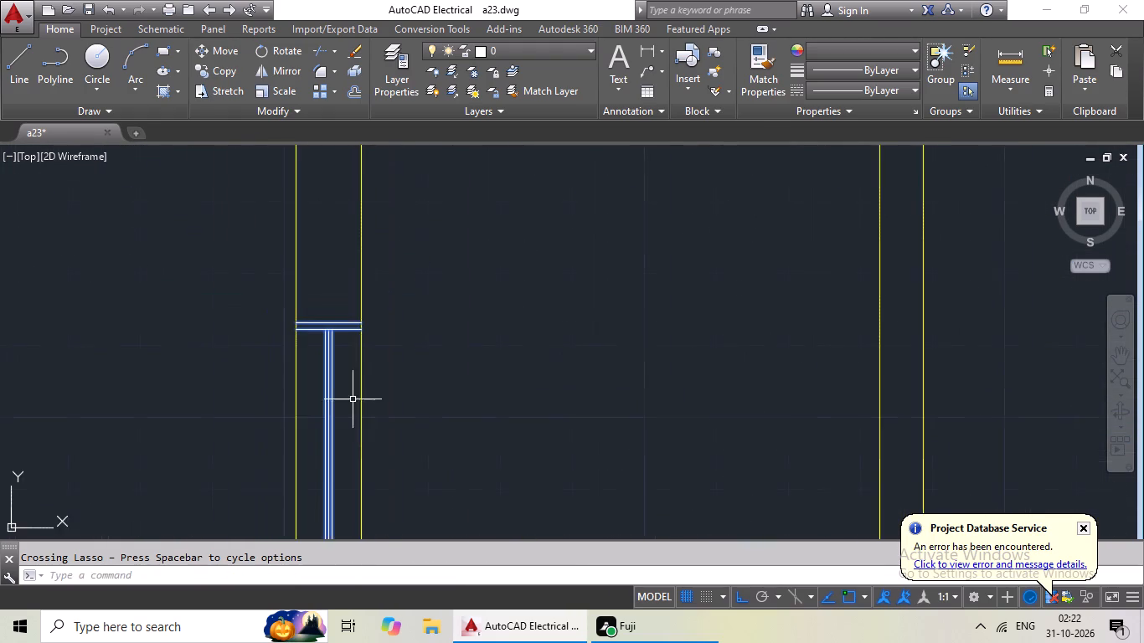
Add the lower end frame of that left outer wall room window to the selection.
middle_click_drag(353, 407, 372, 152)
scroll(355, 339, "up", 4)
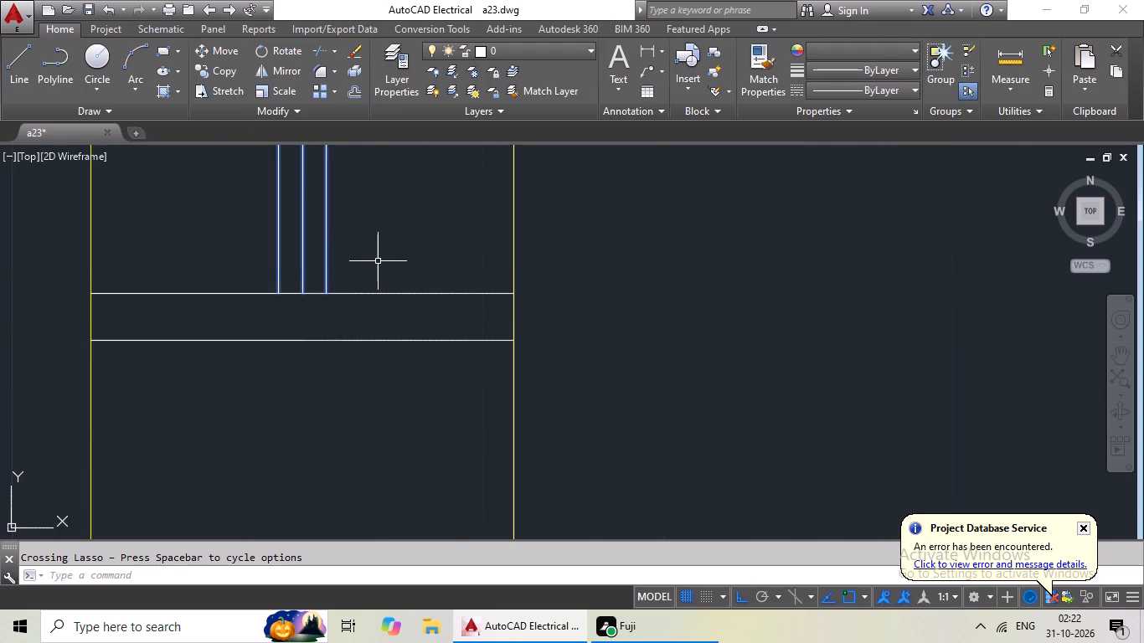
left_click_drag(395, 241, 331, 388)
left_click(332, 389)
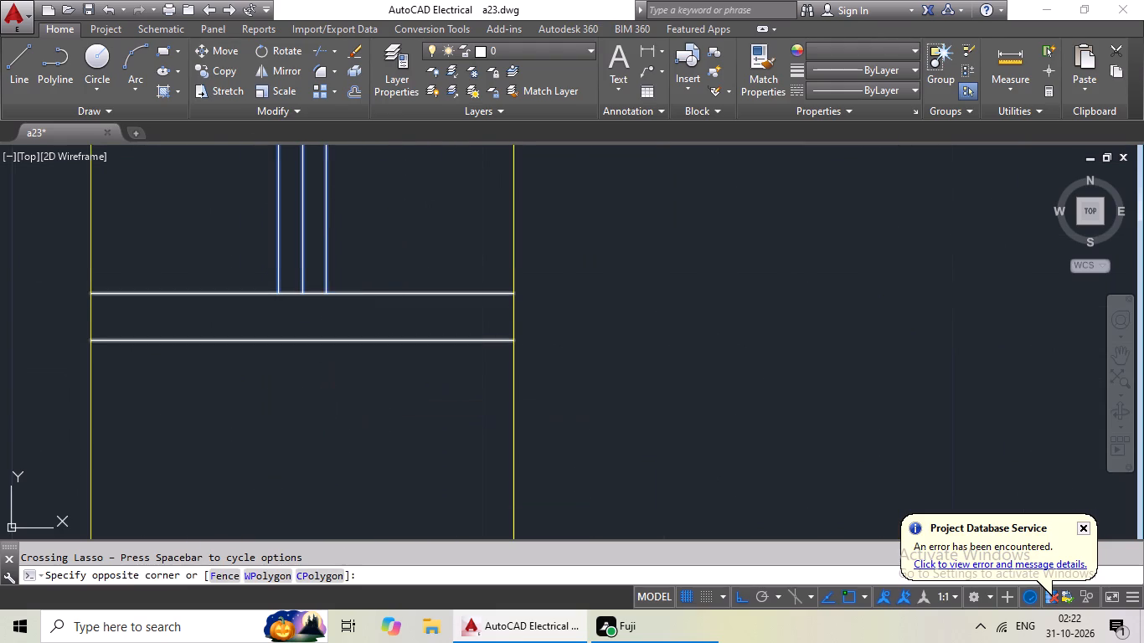
scroll(514, 319, "down", 2)
left_click_drag(644, 265, 602, 361)
left_click_drag(729, 244, 708, 368)
left_click_drag(765, 297, 705, 374)
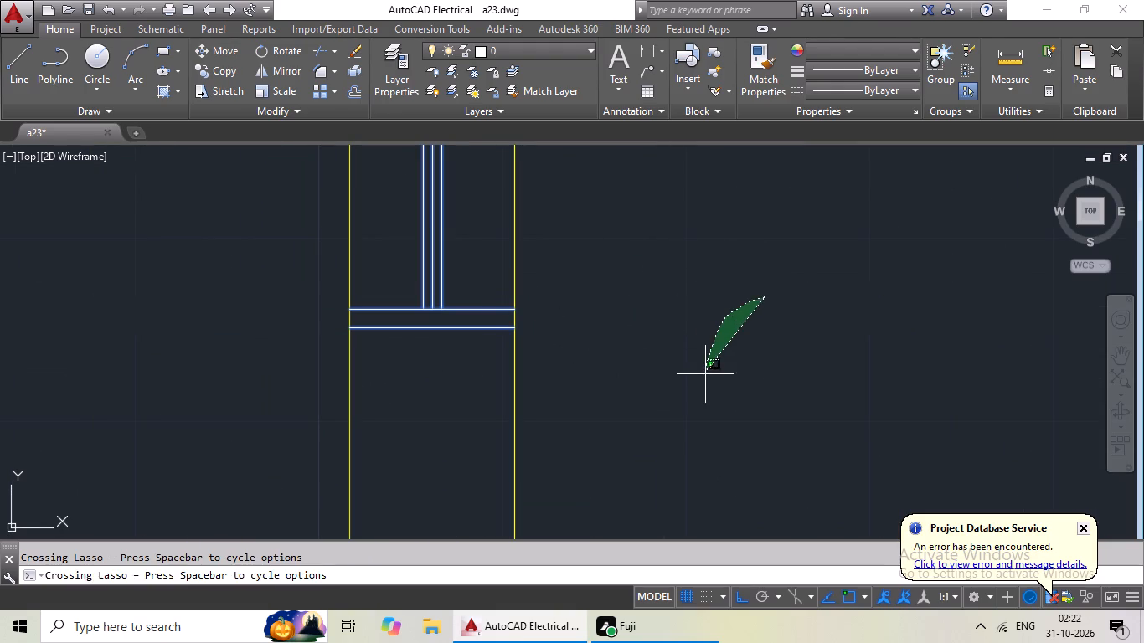
left_click_drag(705, 374, 707, 374)
left_click_drag(764, 311, 657, 360)
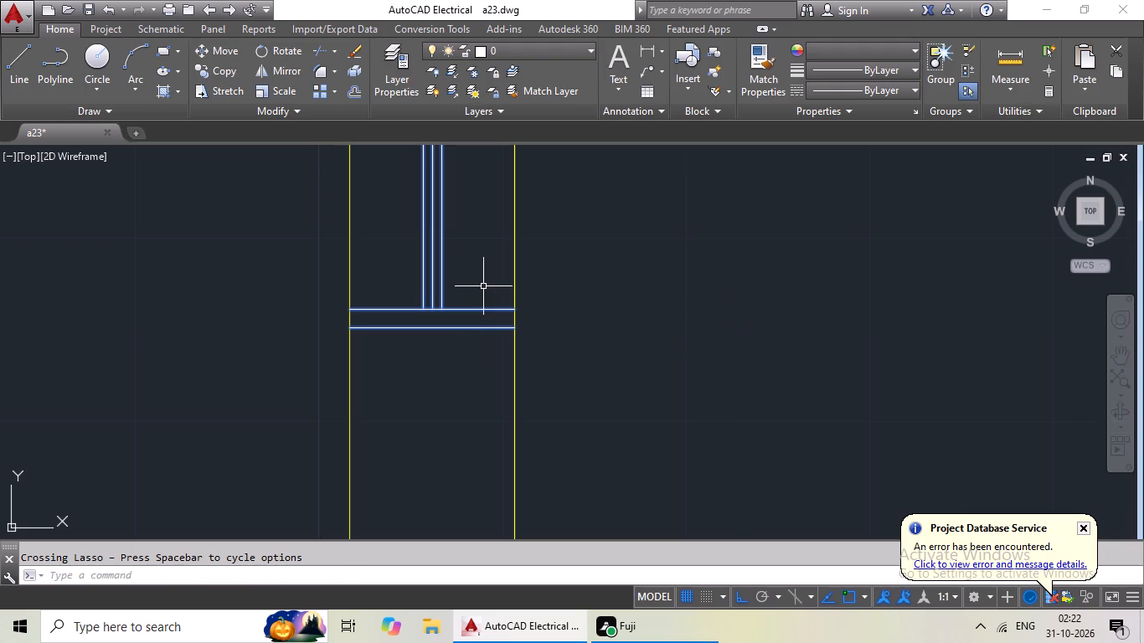
left_click_drag(475, 280, 442, 386)
Add the second-row left-hand flat's room window in the corridor wall, with glazing lines and both end frames, to the selection.
scroll(755, 327, "down", 3)
middle_click_drag(802, 343, 556, 351)
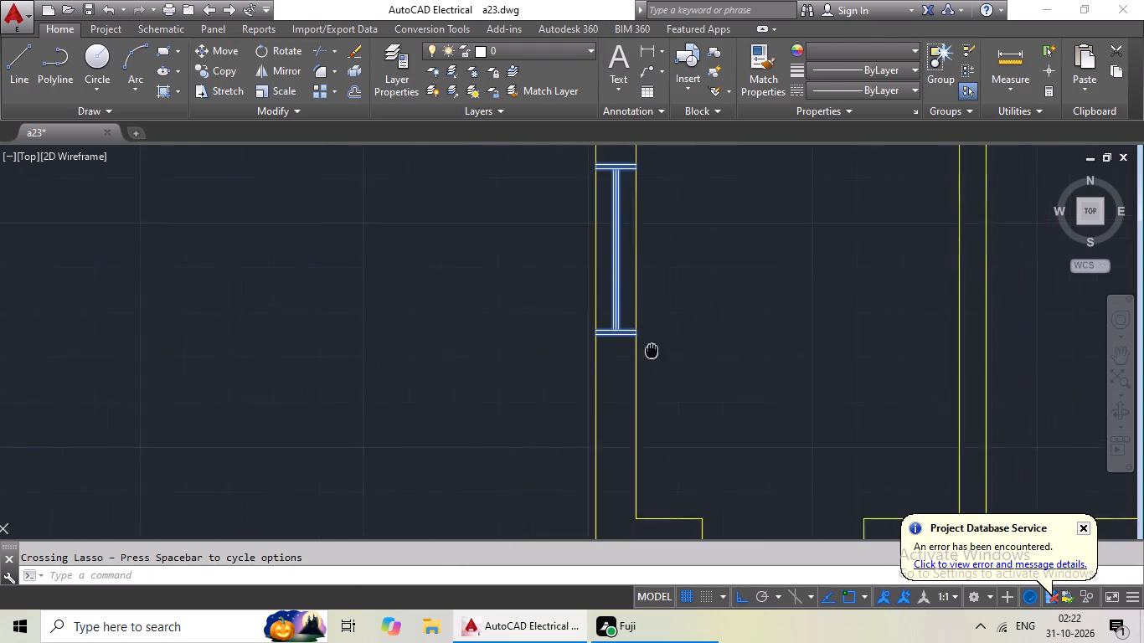
middle_click_drag(556, 351, 191, 351)
scroll(725, 351, "down", 1)
middle_click_drag(738, 350, 374, 421)
scroll(498, 325, "up", 4)
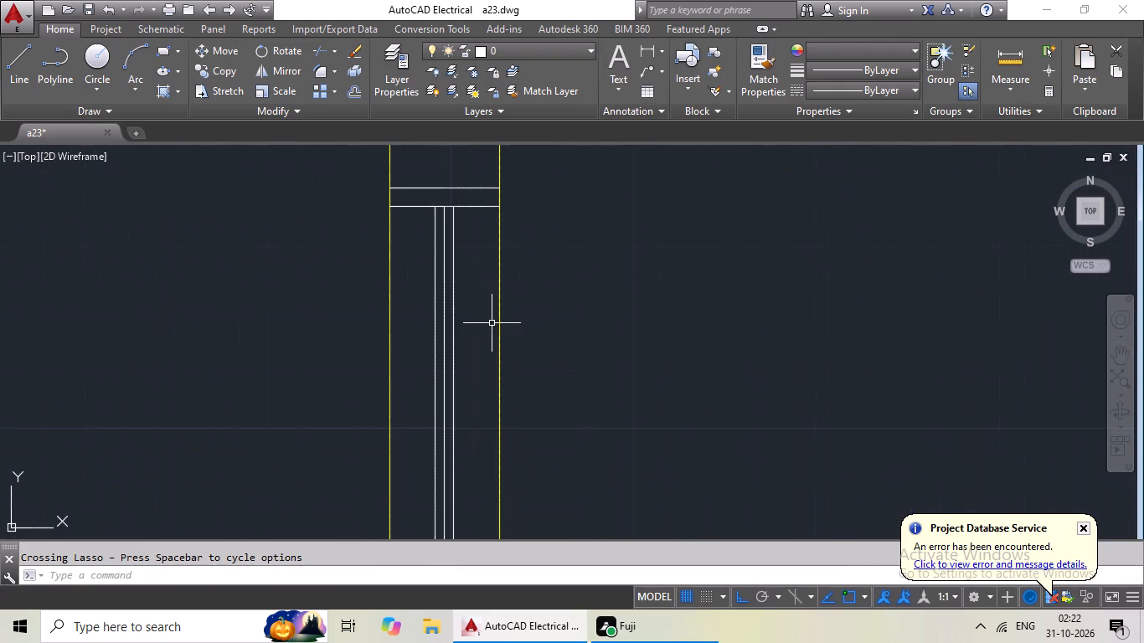
left_click_drag(465, 265, 472, 434)
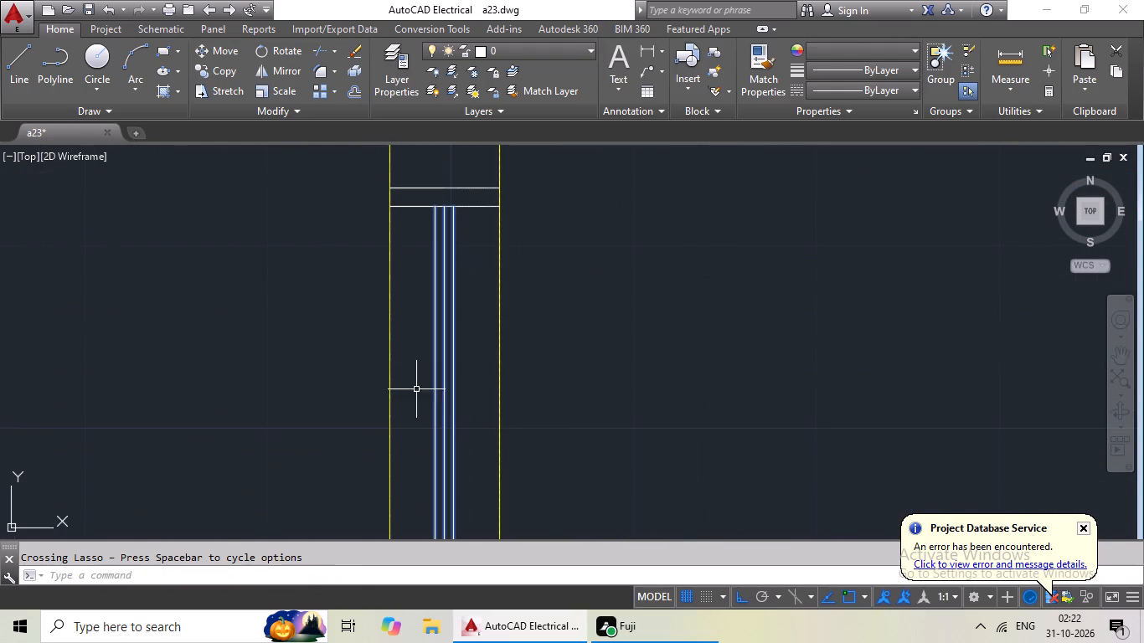
left_click_drag(471, 172, 462, 332)
scroll(452, 308, "down", 2)
middle_click_drag(471, 352, 472, 169)
scroll(457, 368, "up", 4)
left_click_drag(526, 235, 403, 471)
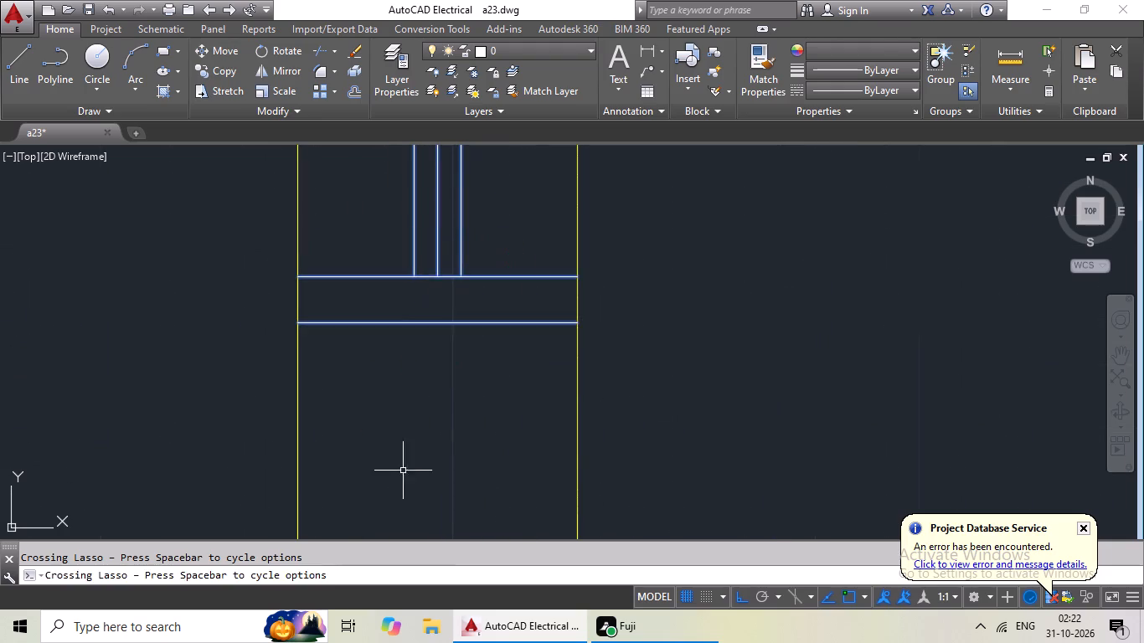
Add the second-row right-hand flat's room window in the right outer wall, with glazing lines and both end frames, to the selection.
scroll(531, 385, "down", 3)
scroll(634, 401, "down", 2)
middle_click_drag(646, 414, 305, 442)
scroll(418, 388, "down", 3)
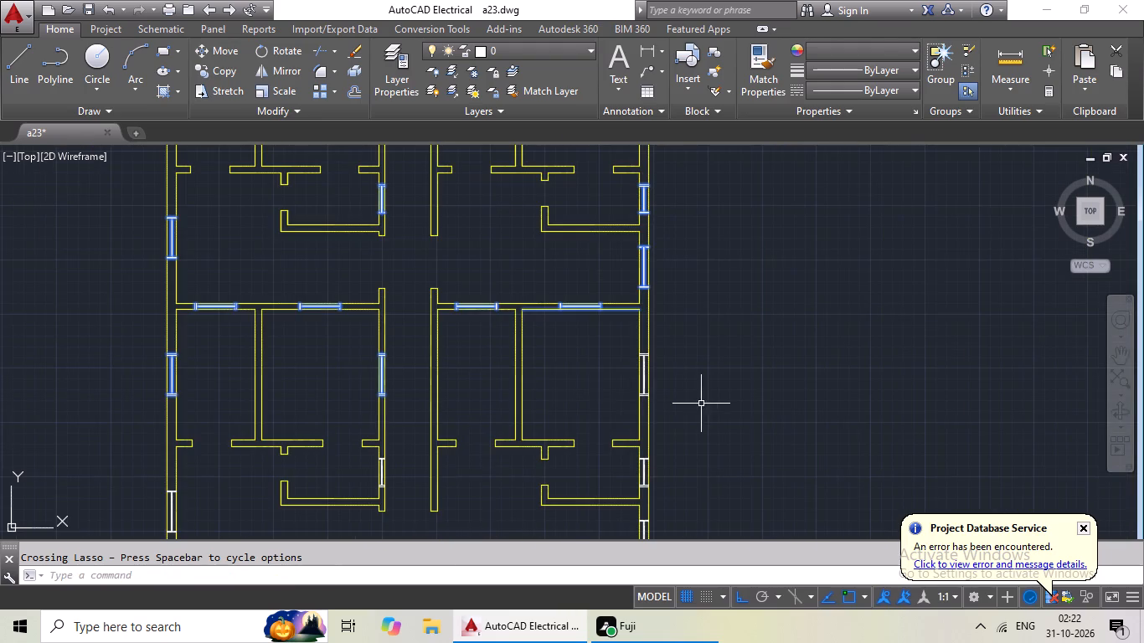
scroll(646, 376, "up", 5)
scroll(649, 249, "up", 2)
left_click_drag(658, 216, 637, 220)
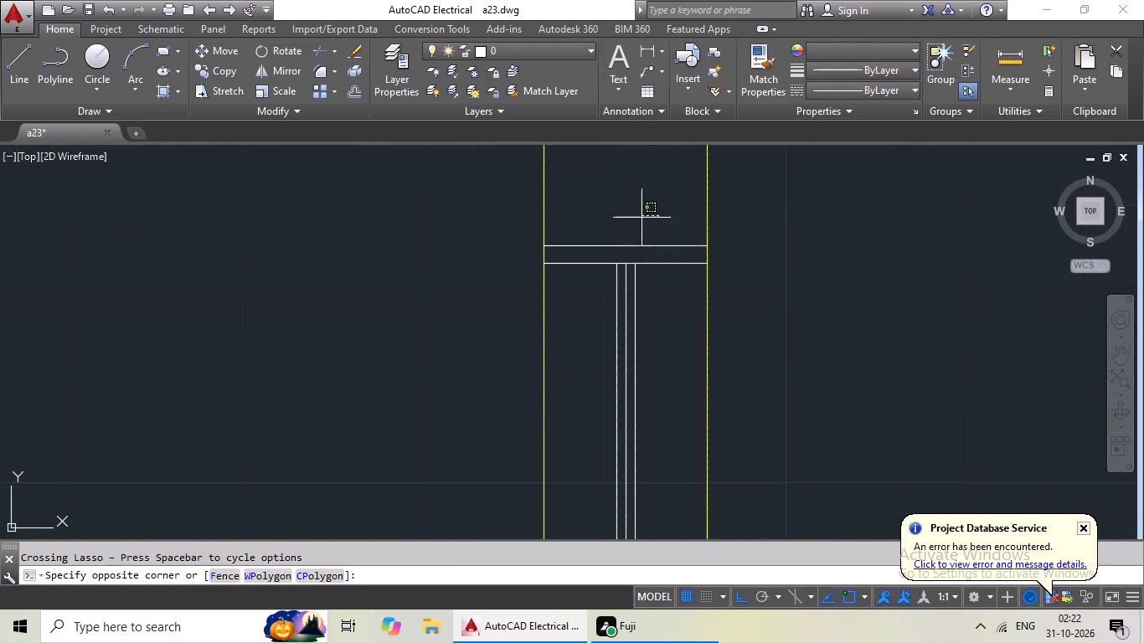
left_click_drag(637, 220, 621, 443)
scroll(629, 446, "down", 1)
middle_click_drag(629, 446, 587, 183)
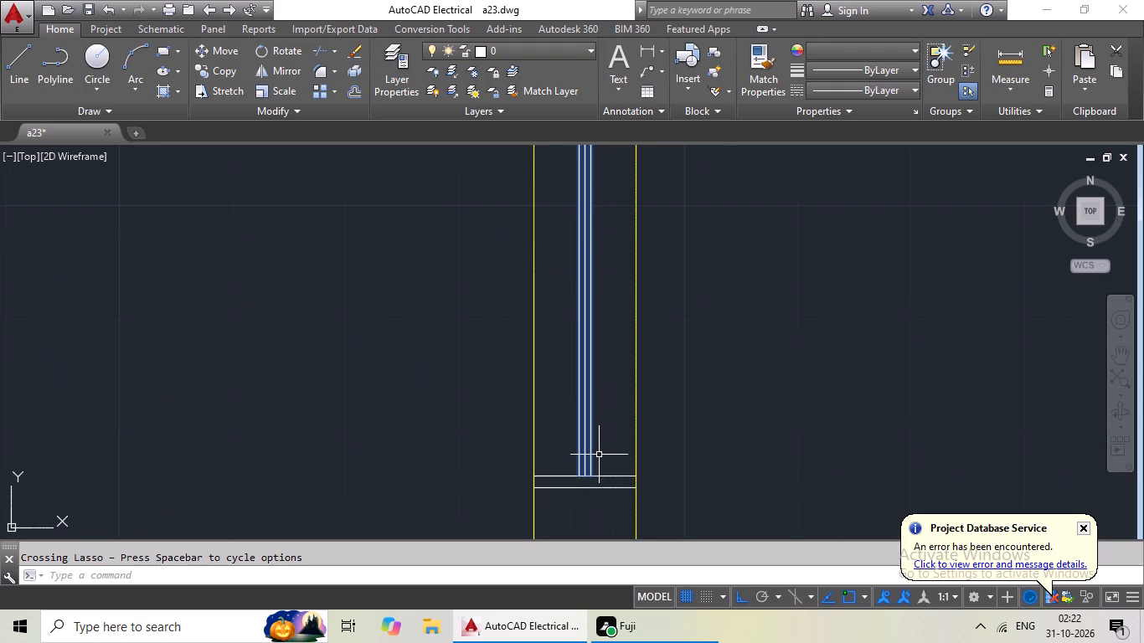
scroll(589, 502, "up", 4)
left_click_drag(672, 253, 511, 462)
Add the second-row right-hand flat's small toilet window in the right outer wall, with both end frames, to the selection.
scroll(605, 386, "down", 5)
middle_click_drag(590, 420, 657, 99)
scroll(658, 151, "down", 3)
scroll(679, 326, "up", 4)
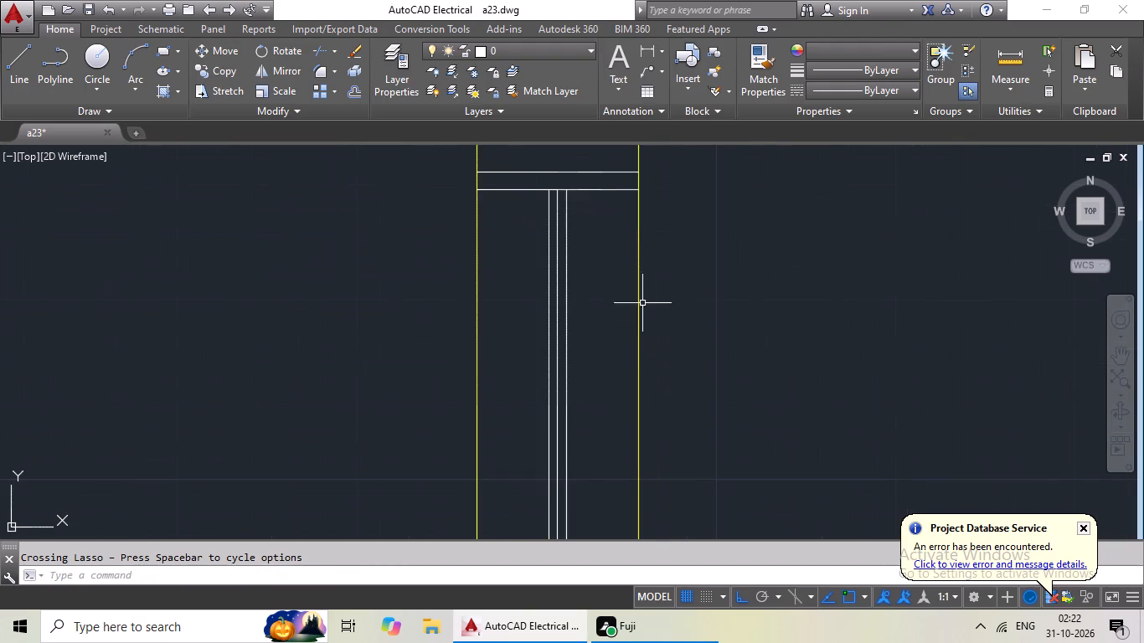
scroll(571, 205, "down", 1)
left_click_drag(590, 154, 554, 383)
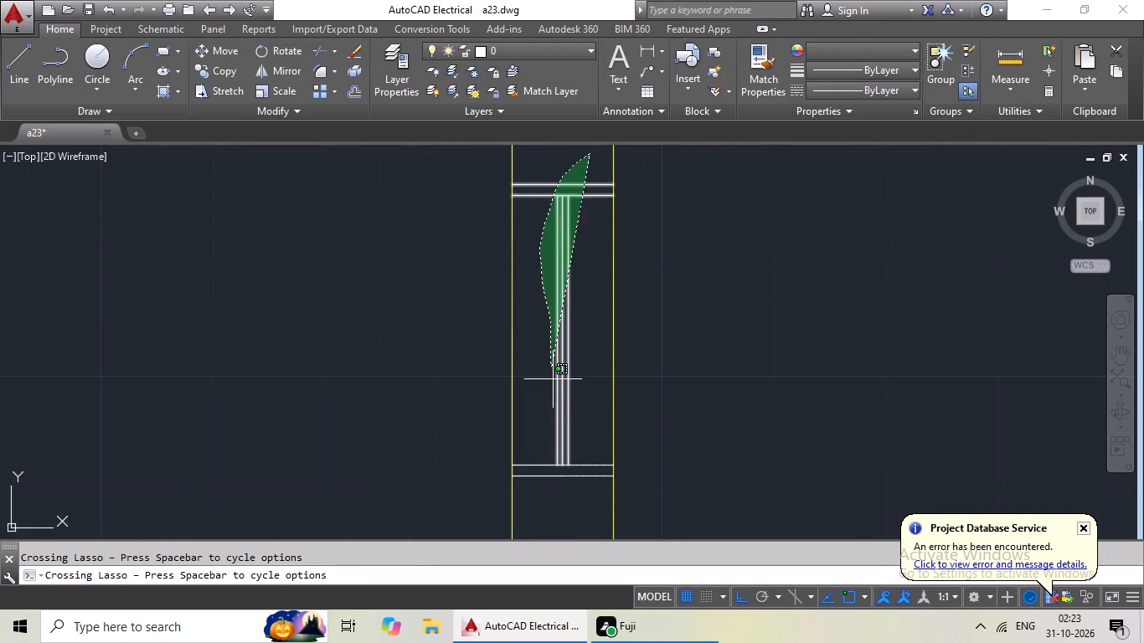
left_click_drag(554, 383, 572, 424)
scroll(570, 433, "down", 1)
scroll(569, 491, "up", 4)
left_click_drag(639, 192, 555, 322)
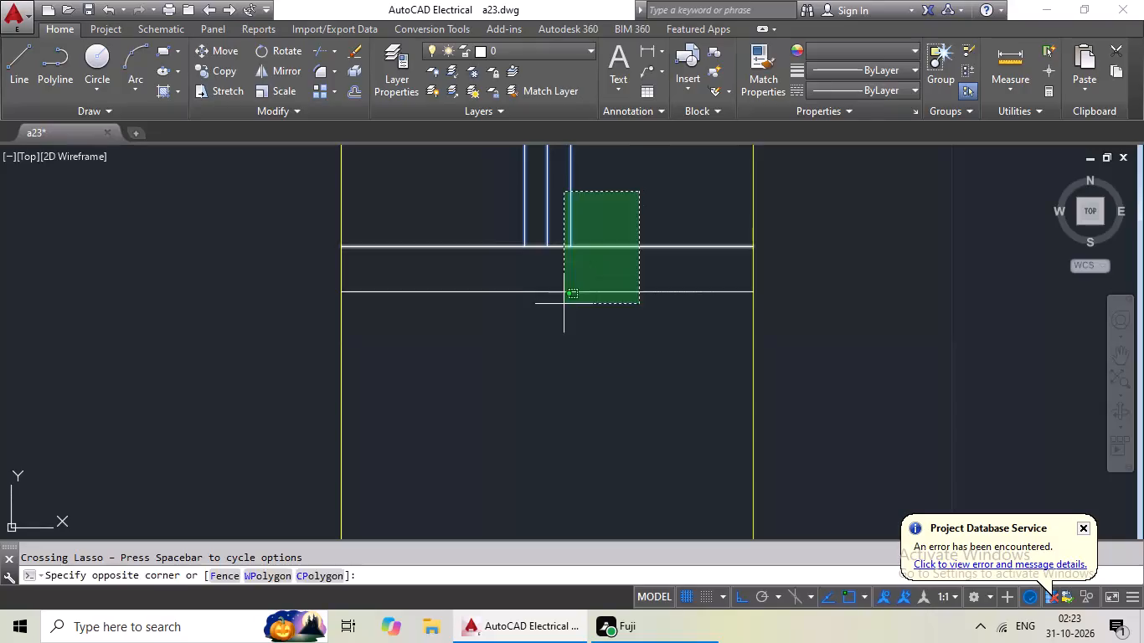
left_click_drag(555, 322, 532, 379)
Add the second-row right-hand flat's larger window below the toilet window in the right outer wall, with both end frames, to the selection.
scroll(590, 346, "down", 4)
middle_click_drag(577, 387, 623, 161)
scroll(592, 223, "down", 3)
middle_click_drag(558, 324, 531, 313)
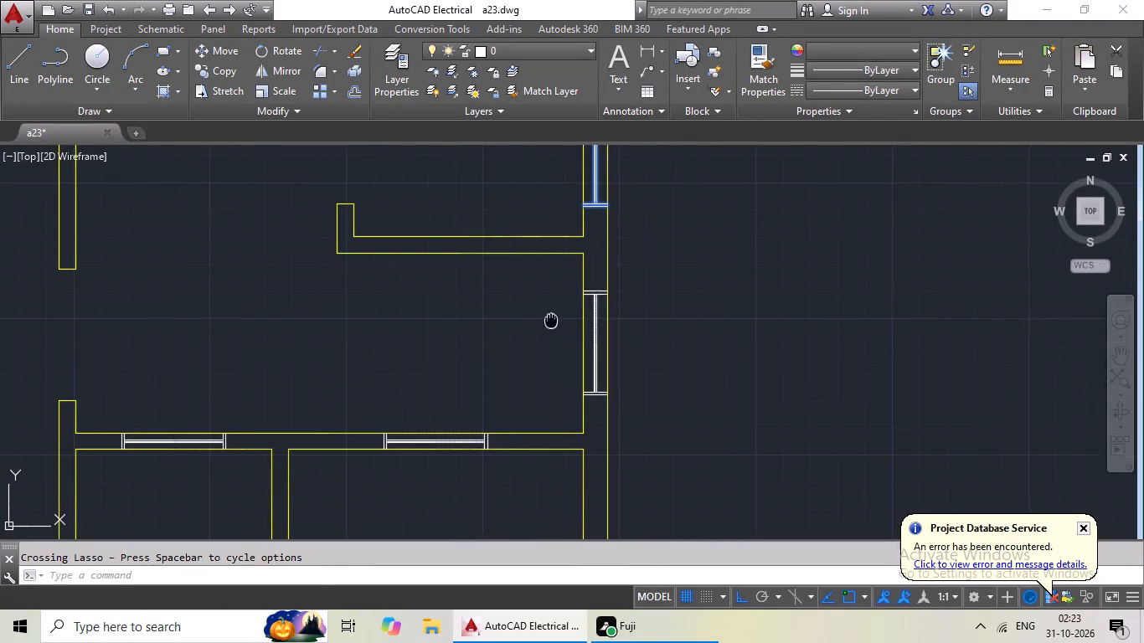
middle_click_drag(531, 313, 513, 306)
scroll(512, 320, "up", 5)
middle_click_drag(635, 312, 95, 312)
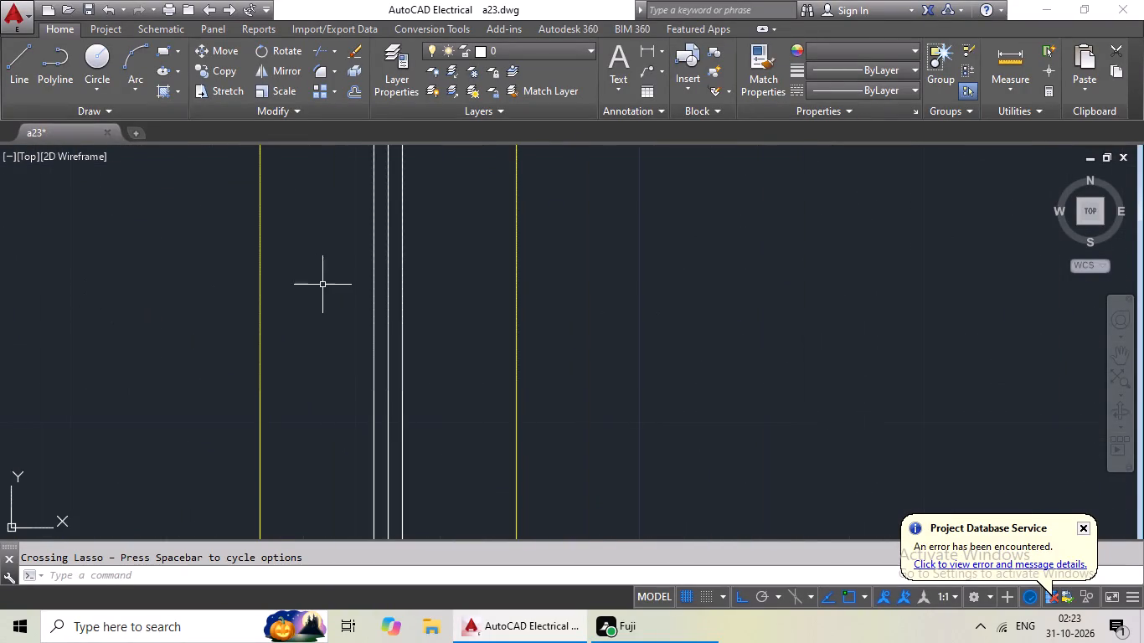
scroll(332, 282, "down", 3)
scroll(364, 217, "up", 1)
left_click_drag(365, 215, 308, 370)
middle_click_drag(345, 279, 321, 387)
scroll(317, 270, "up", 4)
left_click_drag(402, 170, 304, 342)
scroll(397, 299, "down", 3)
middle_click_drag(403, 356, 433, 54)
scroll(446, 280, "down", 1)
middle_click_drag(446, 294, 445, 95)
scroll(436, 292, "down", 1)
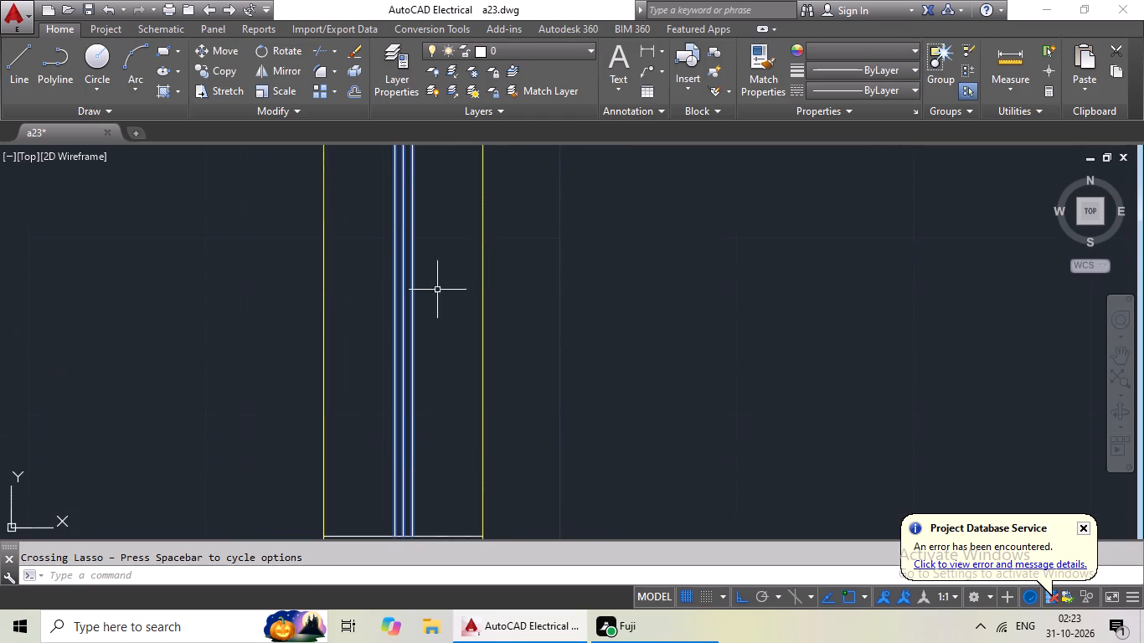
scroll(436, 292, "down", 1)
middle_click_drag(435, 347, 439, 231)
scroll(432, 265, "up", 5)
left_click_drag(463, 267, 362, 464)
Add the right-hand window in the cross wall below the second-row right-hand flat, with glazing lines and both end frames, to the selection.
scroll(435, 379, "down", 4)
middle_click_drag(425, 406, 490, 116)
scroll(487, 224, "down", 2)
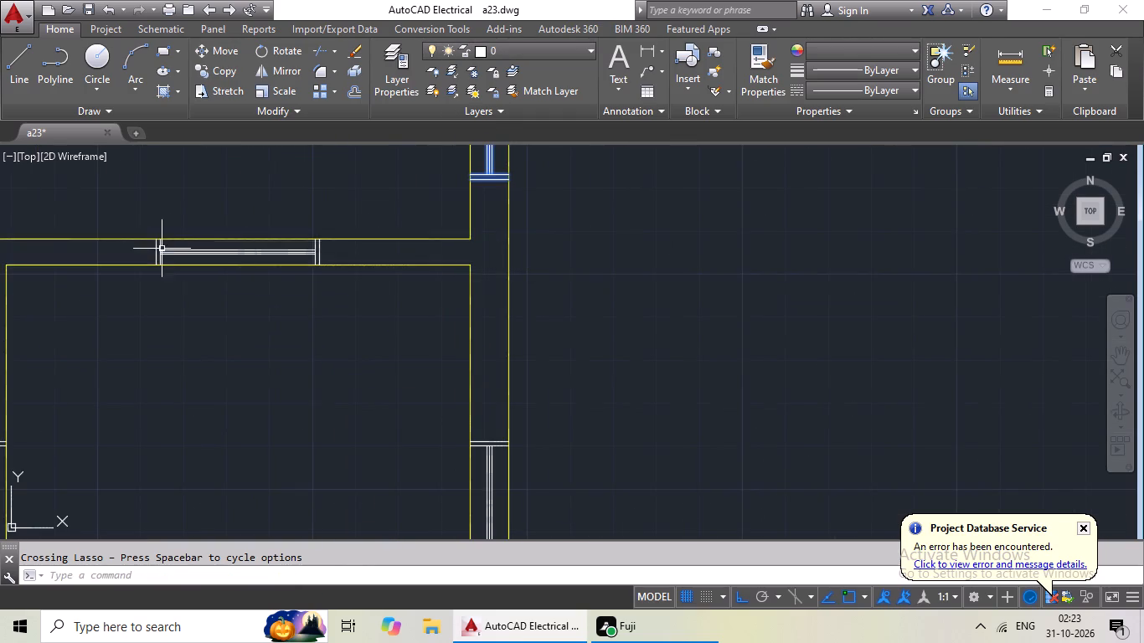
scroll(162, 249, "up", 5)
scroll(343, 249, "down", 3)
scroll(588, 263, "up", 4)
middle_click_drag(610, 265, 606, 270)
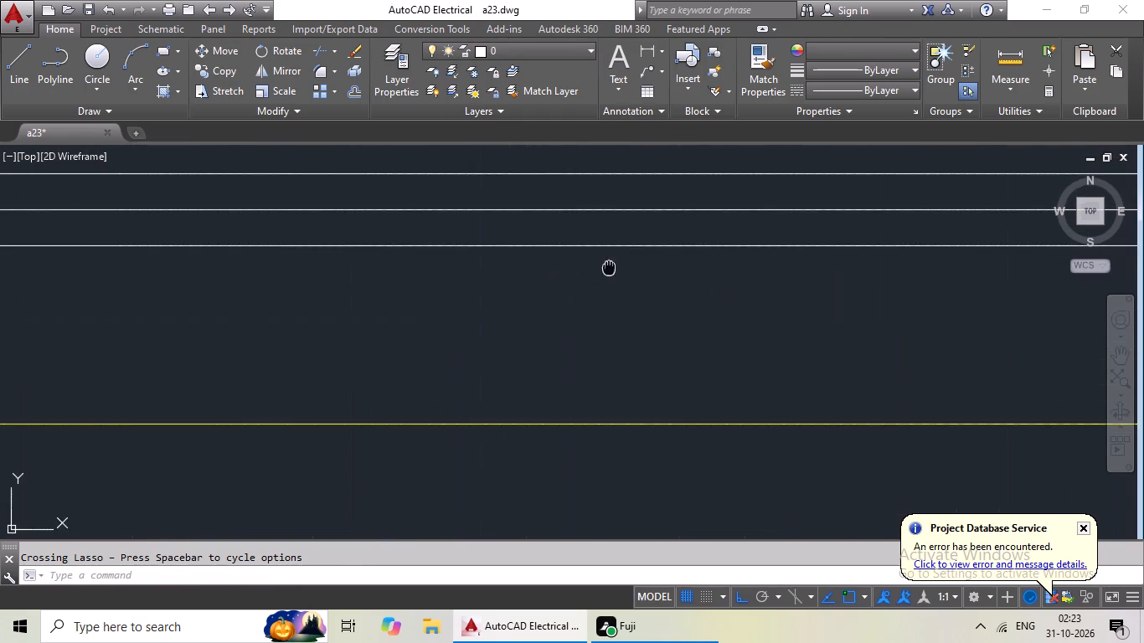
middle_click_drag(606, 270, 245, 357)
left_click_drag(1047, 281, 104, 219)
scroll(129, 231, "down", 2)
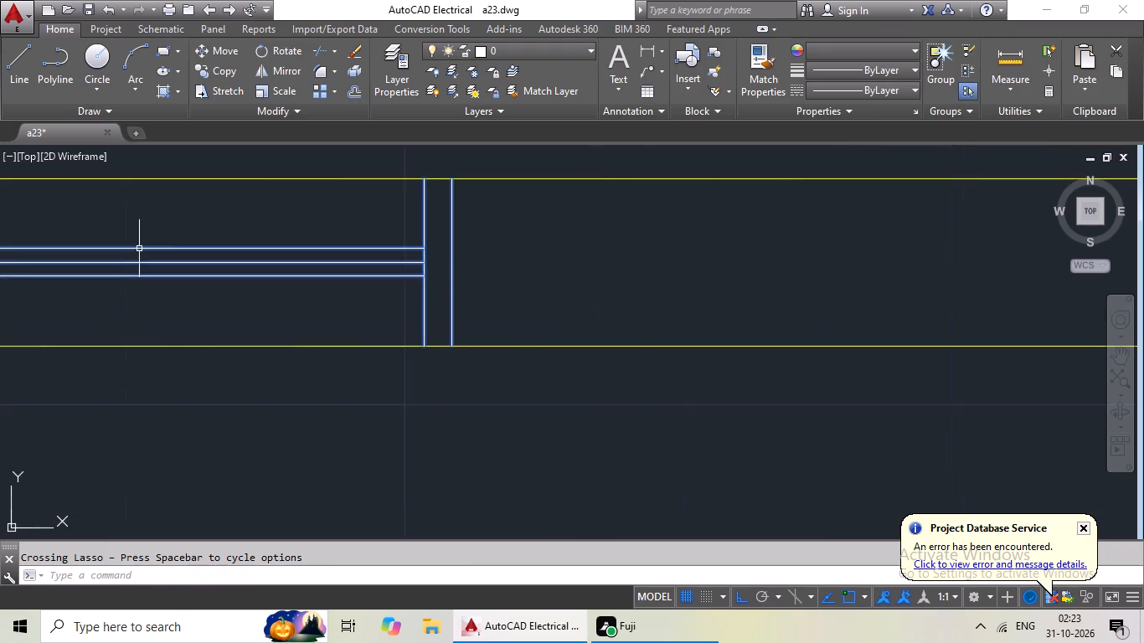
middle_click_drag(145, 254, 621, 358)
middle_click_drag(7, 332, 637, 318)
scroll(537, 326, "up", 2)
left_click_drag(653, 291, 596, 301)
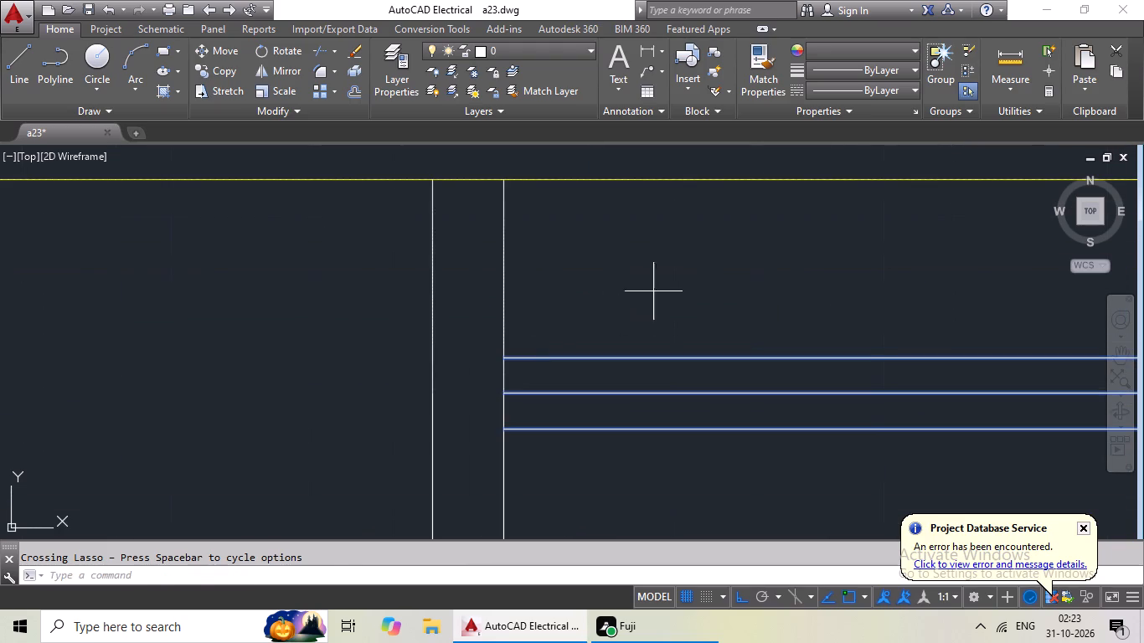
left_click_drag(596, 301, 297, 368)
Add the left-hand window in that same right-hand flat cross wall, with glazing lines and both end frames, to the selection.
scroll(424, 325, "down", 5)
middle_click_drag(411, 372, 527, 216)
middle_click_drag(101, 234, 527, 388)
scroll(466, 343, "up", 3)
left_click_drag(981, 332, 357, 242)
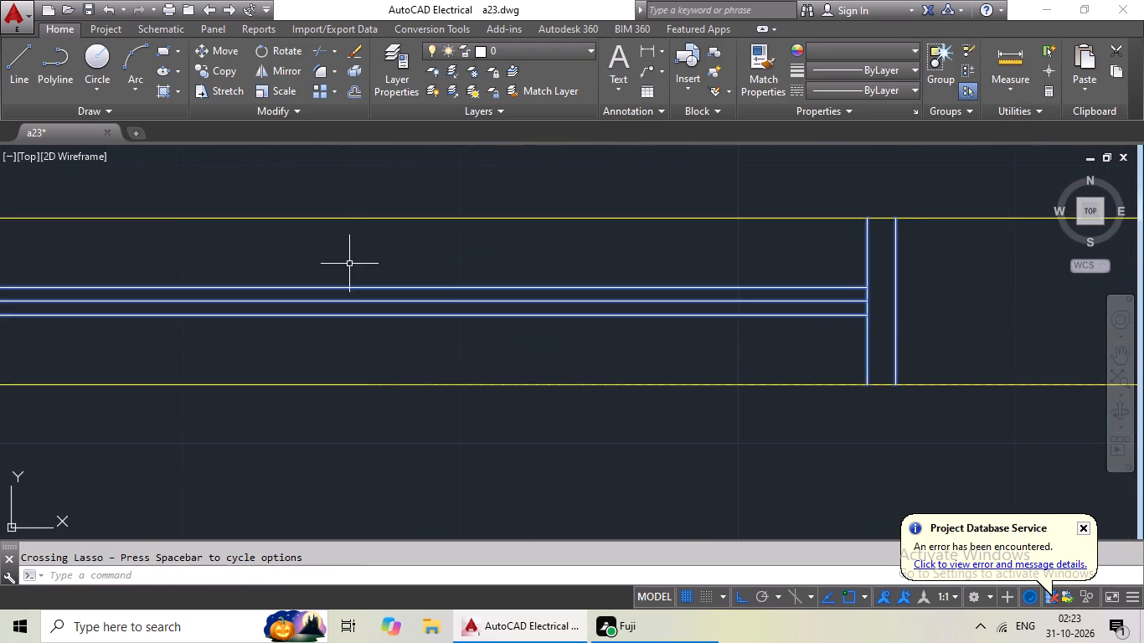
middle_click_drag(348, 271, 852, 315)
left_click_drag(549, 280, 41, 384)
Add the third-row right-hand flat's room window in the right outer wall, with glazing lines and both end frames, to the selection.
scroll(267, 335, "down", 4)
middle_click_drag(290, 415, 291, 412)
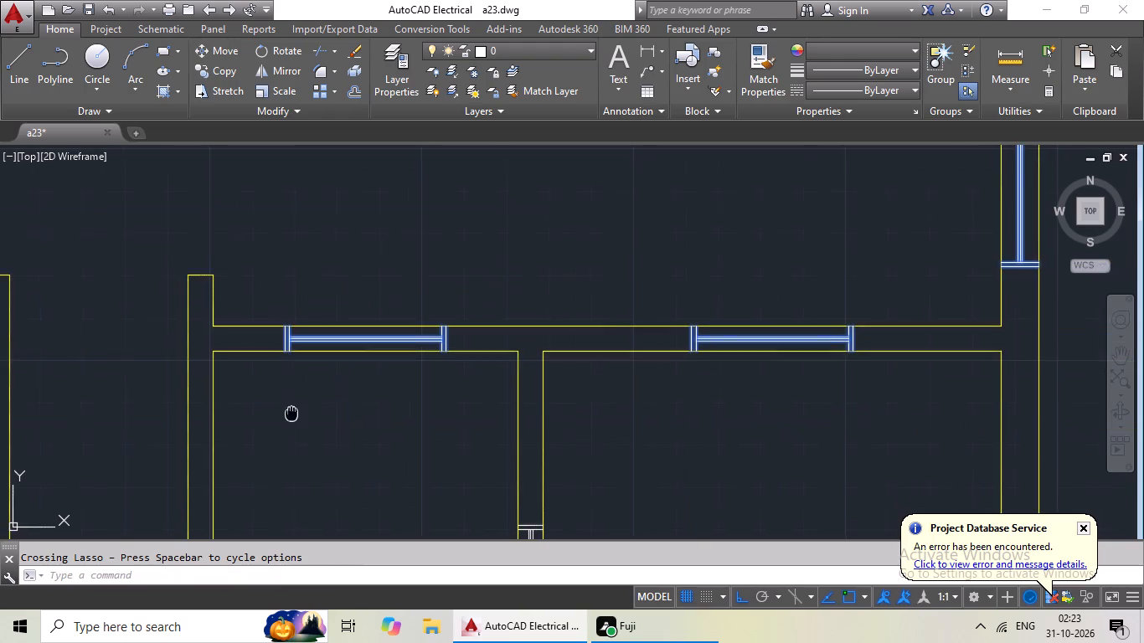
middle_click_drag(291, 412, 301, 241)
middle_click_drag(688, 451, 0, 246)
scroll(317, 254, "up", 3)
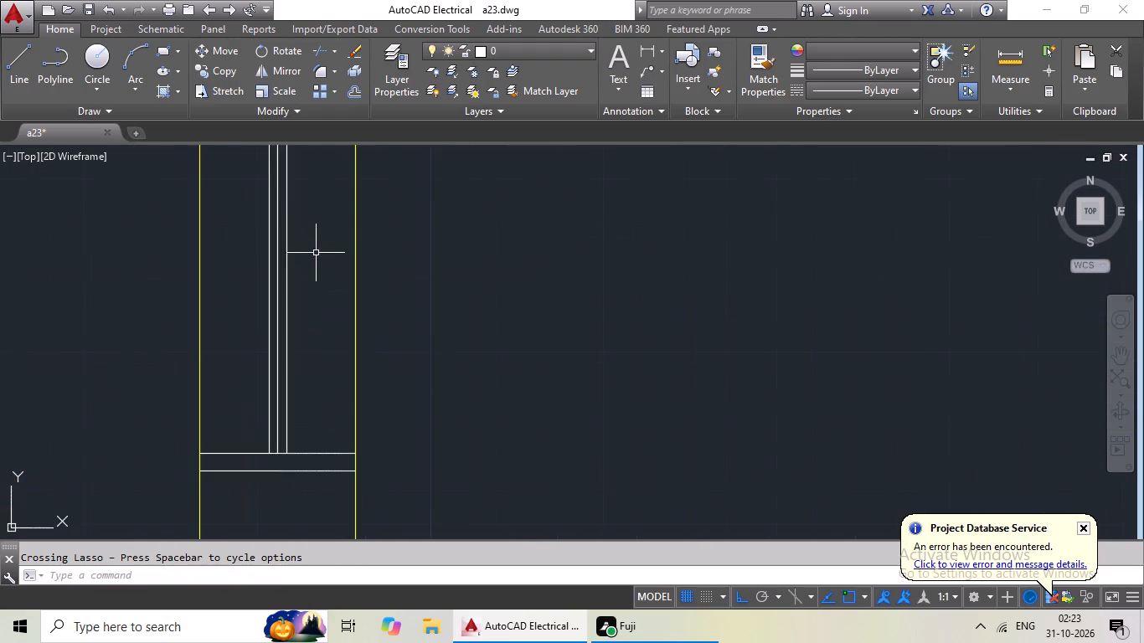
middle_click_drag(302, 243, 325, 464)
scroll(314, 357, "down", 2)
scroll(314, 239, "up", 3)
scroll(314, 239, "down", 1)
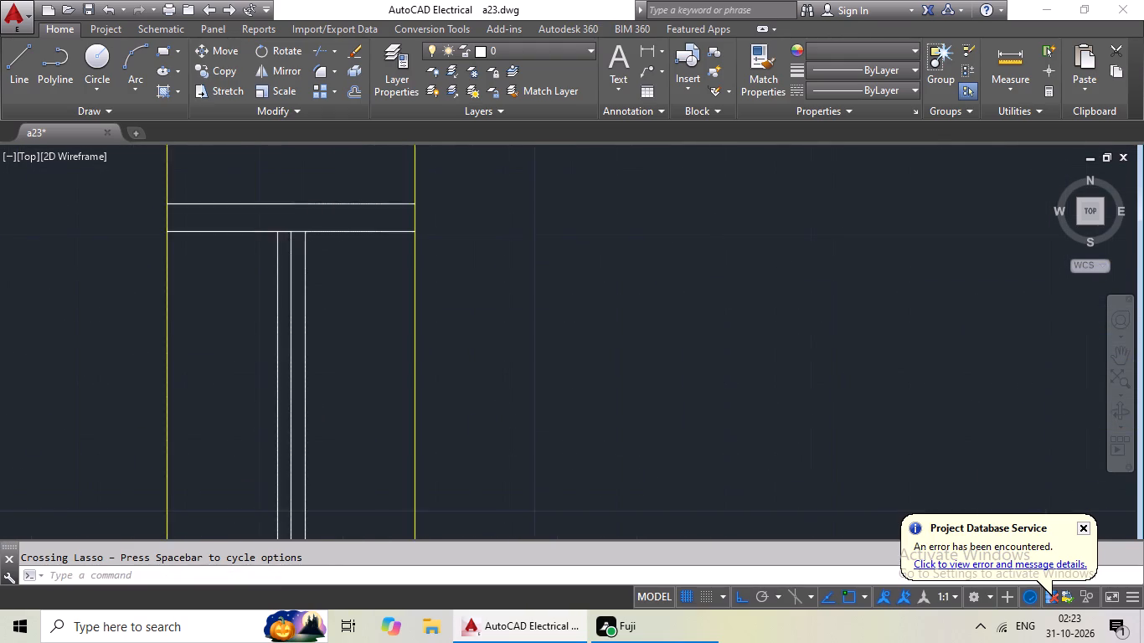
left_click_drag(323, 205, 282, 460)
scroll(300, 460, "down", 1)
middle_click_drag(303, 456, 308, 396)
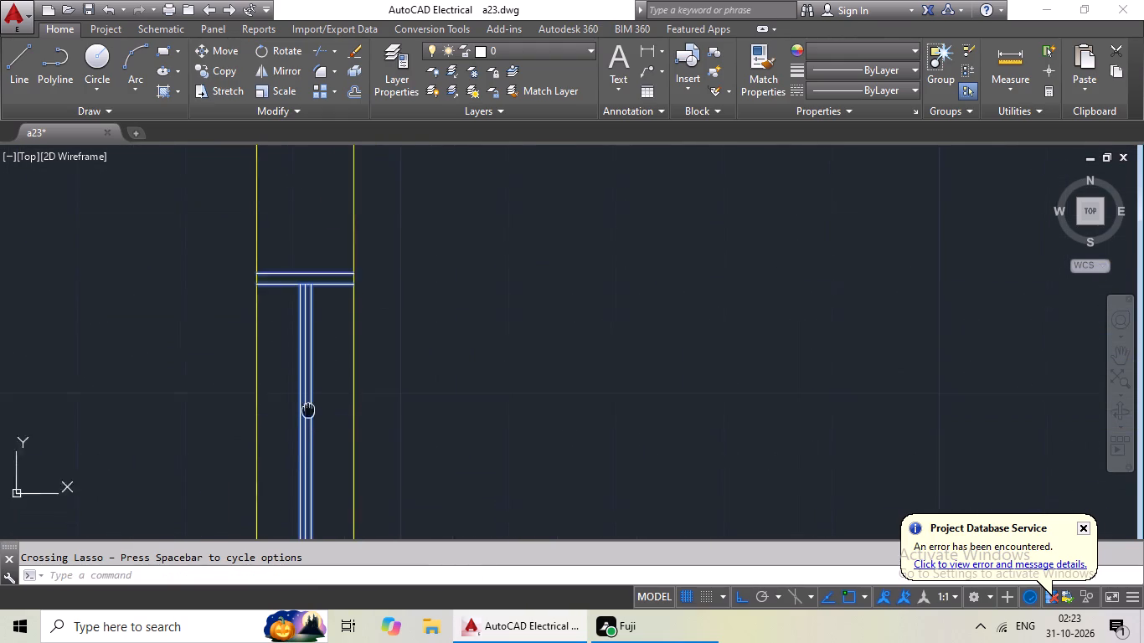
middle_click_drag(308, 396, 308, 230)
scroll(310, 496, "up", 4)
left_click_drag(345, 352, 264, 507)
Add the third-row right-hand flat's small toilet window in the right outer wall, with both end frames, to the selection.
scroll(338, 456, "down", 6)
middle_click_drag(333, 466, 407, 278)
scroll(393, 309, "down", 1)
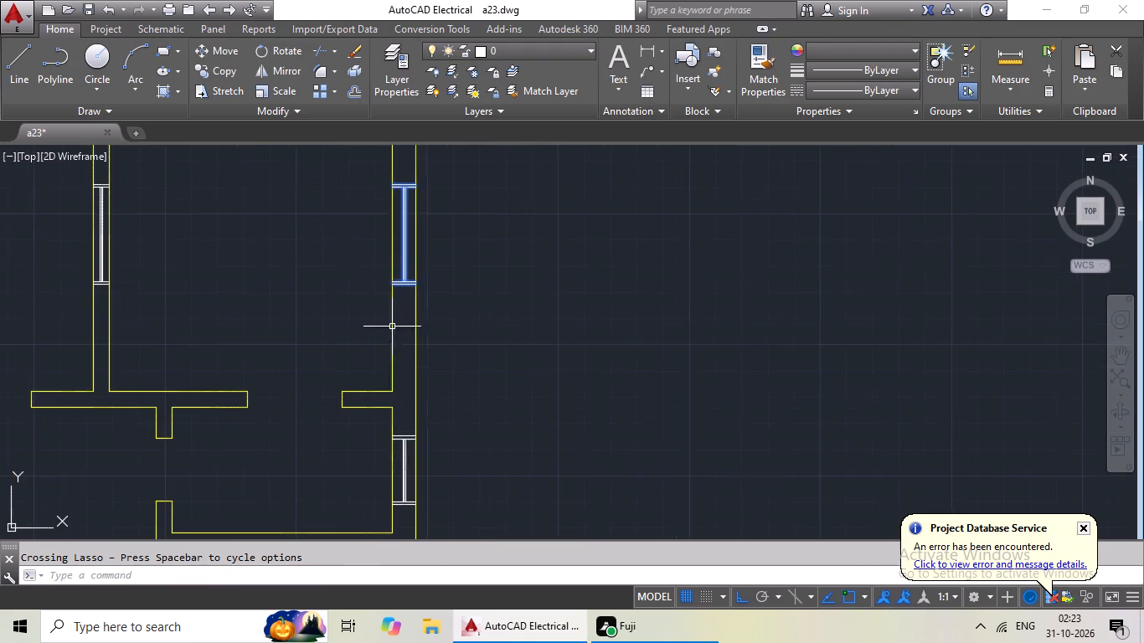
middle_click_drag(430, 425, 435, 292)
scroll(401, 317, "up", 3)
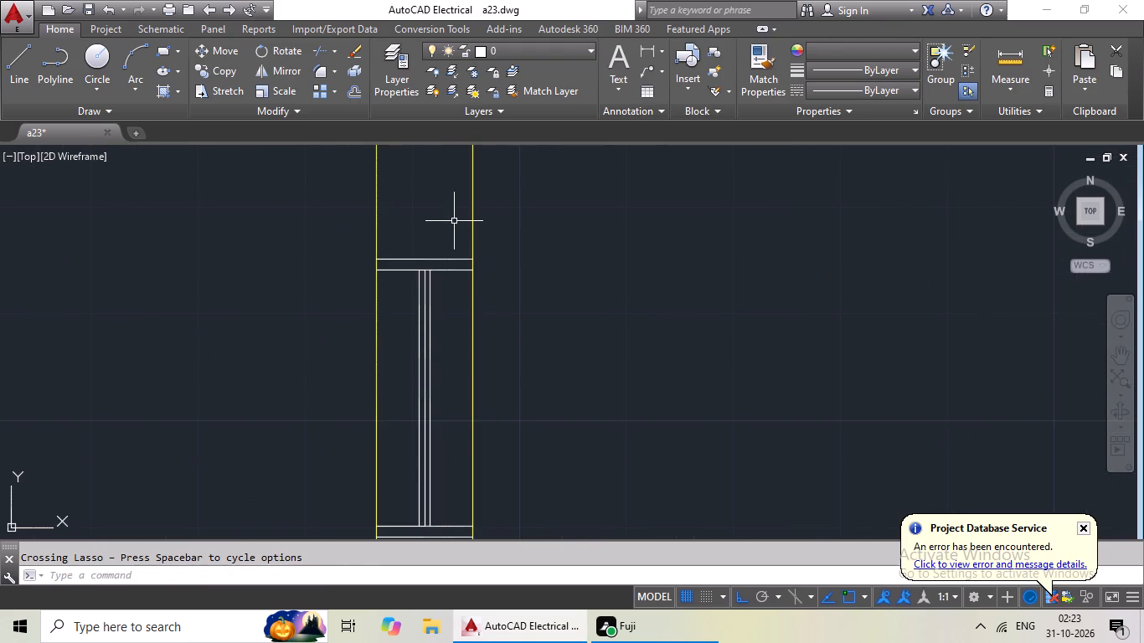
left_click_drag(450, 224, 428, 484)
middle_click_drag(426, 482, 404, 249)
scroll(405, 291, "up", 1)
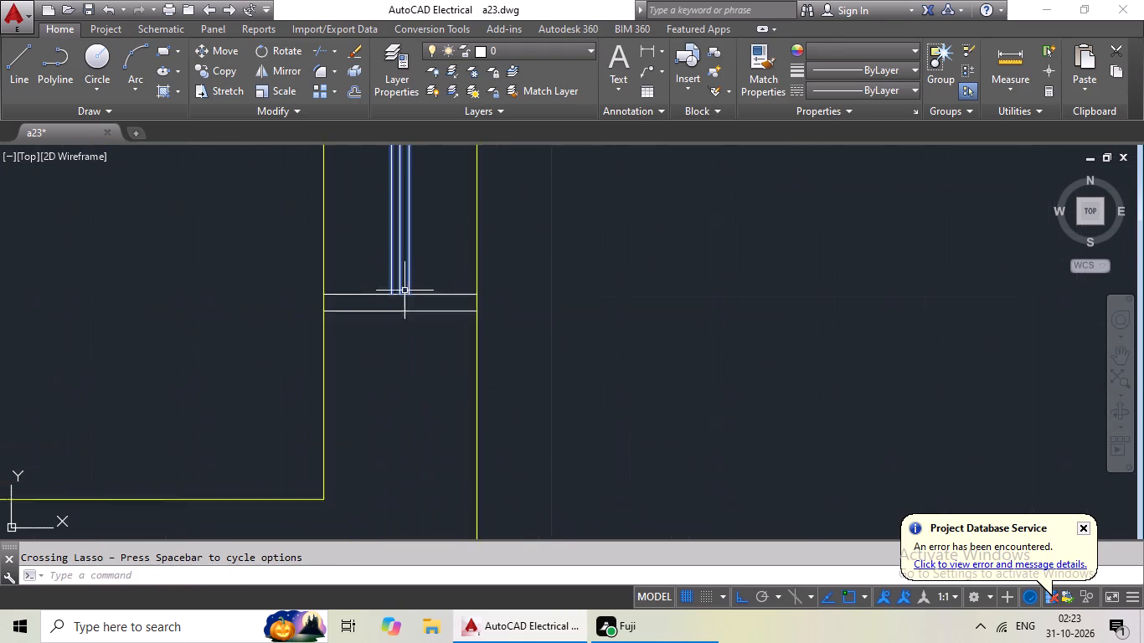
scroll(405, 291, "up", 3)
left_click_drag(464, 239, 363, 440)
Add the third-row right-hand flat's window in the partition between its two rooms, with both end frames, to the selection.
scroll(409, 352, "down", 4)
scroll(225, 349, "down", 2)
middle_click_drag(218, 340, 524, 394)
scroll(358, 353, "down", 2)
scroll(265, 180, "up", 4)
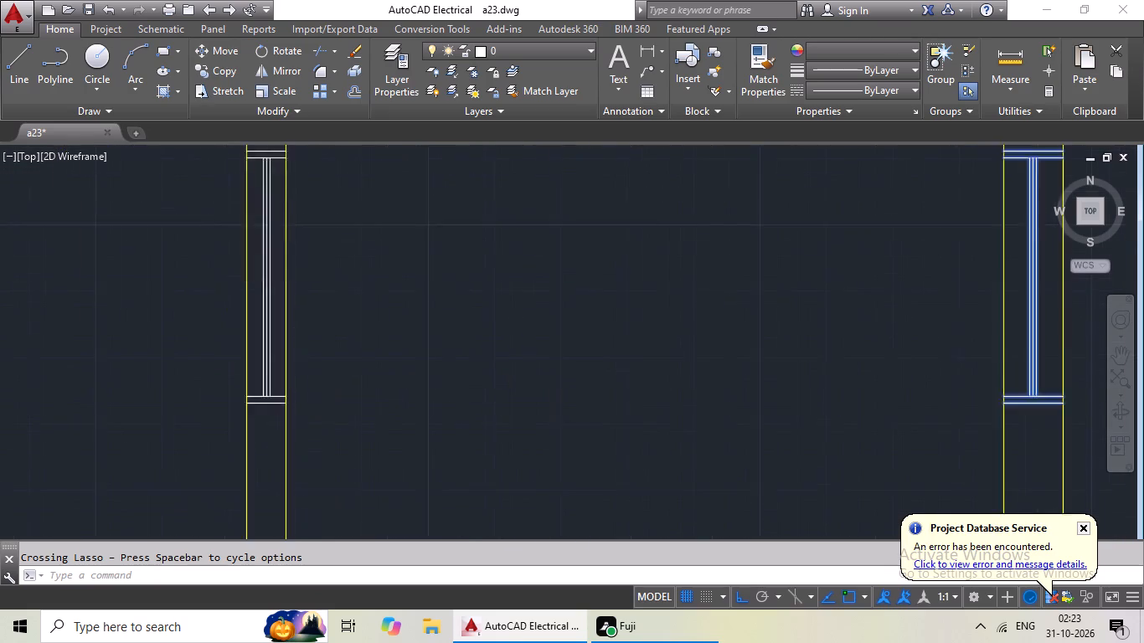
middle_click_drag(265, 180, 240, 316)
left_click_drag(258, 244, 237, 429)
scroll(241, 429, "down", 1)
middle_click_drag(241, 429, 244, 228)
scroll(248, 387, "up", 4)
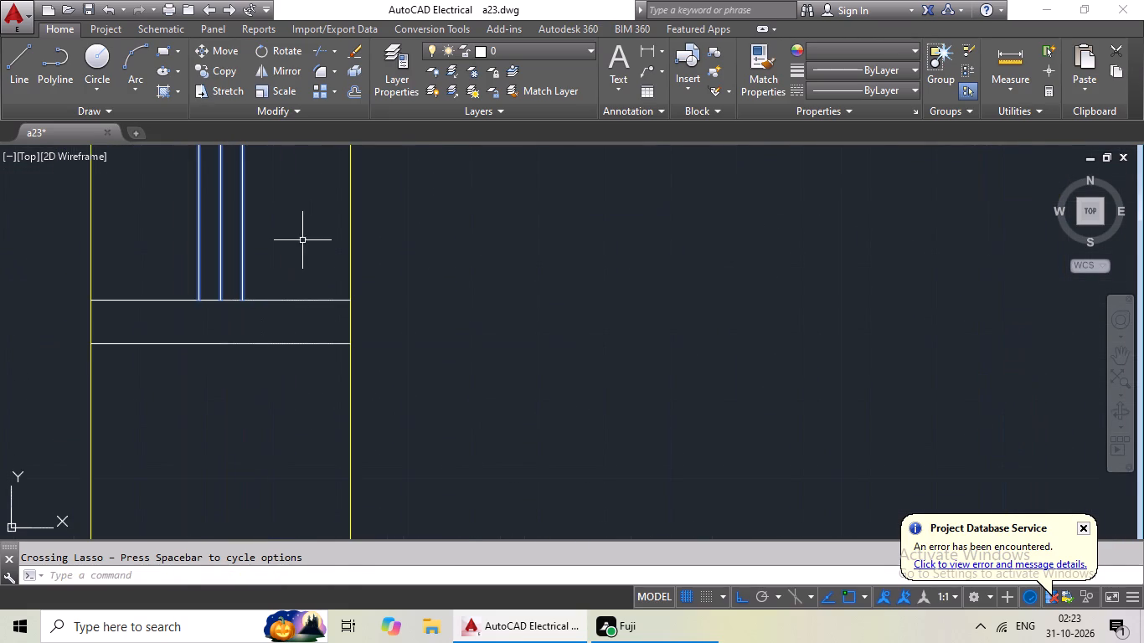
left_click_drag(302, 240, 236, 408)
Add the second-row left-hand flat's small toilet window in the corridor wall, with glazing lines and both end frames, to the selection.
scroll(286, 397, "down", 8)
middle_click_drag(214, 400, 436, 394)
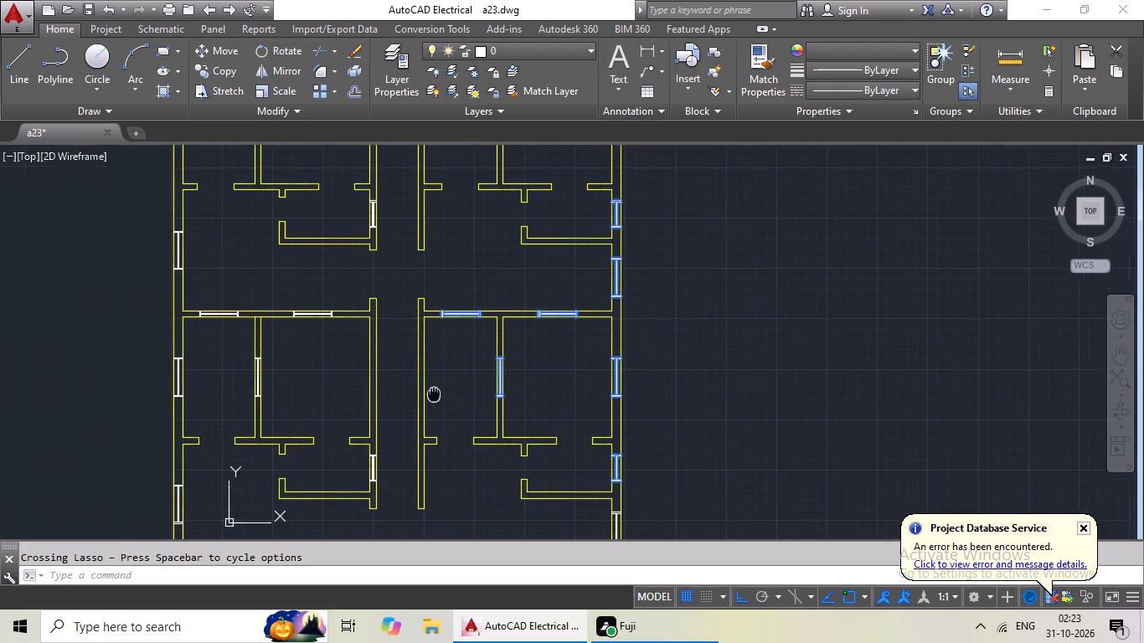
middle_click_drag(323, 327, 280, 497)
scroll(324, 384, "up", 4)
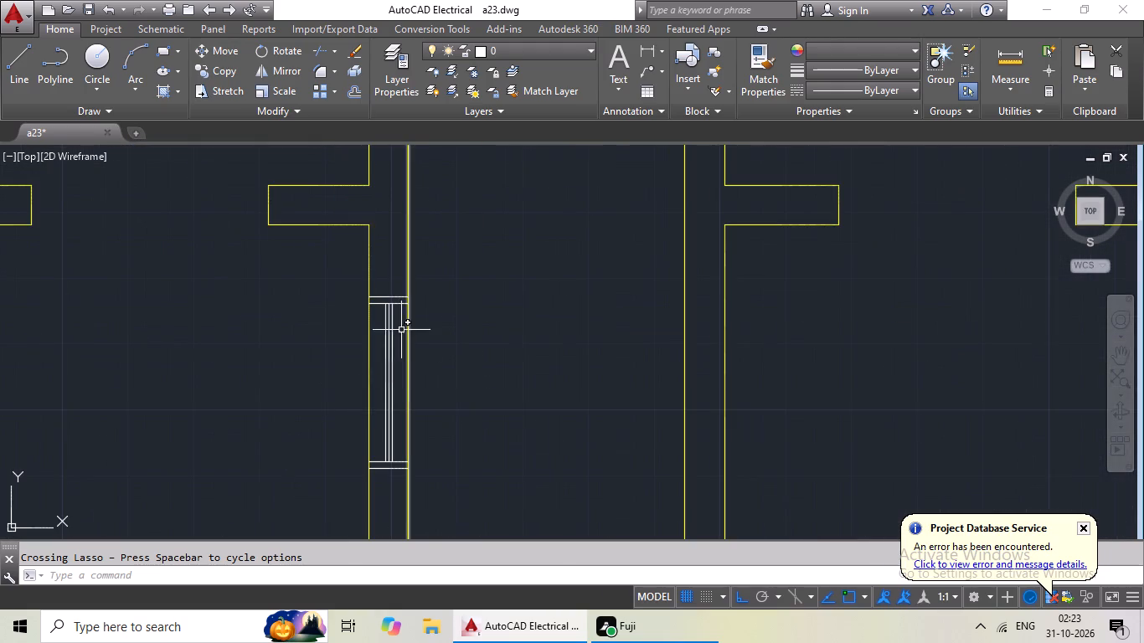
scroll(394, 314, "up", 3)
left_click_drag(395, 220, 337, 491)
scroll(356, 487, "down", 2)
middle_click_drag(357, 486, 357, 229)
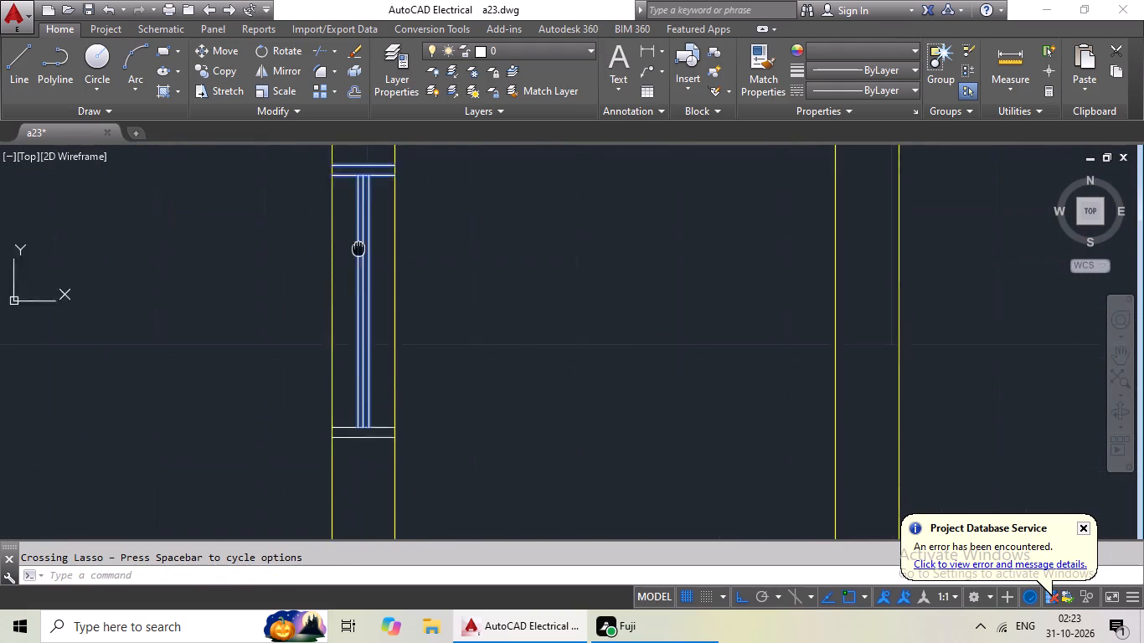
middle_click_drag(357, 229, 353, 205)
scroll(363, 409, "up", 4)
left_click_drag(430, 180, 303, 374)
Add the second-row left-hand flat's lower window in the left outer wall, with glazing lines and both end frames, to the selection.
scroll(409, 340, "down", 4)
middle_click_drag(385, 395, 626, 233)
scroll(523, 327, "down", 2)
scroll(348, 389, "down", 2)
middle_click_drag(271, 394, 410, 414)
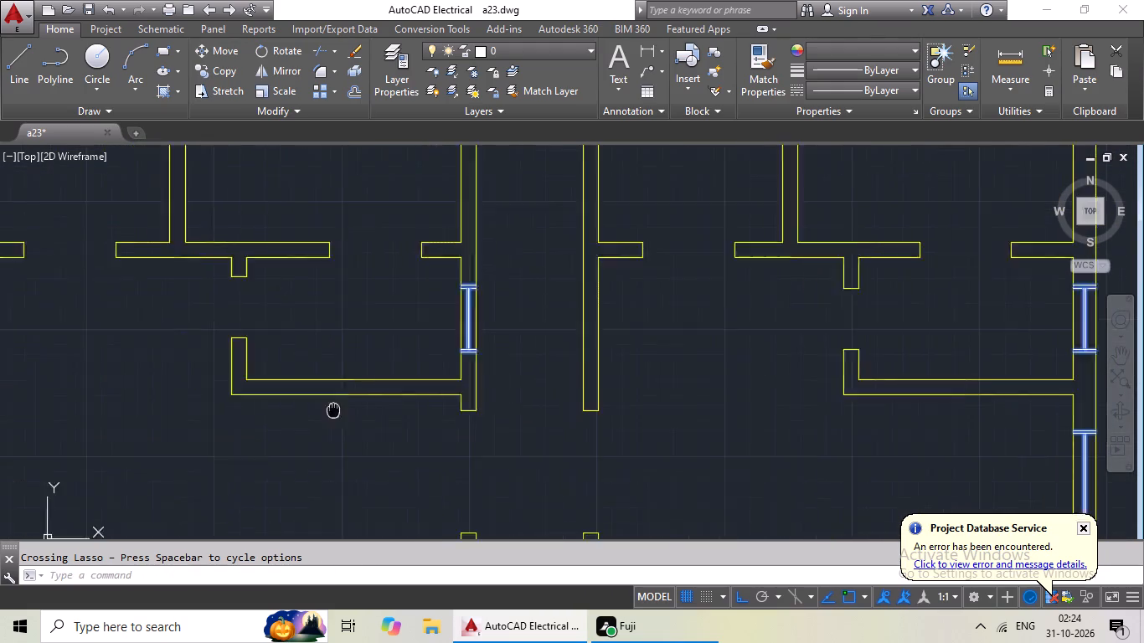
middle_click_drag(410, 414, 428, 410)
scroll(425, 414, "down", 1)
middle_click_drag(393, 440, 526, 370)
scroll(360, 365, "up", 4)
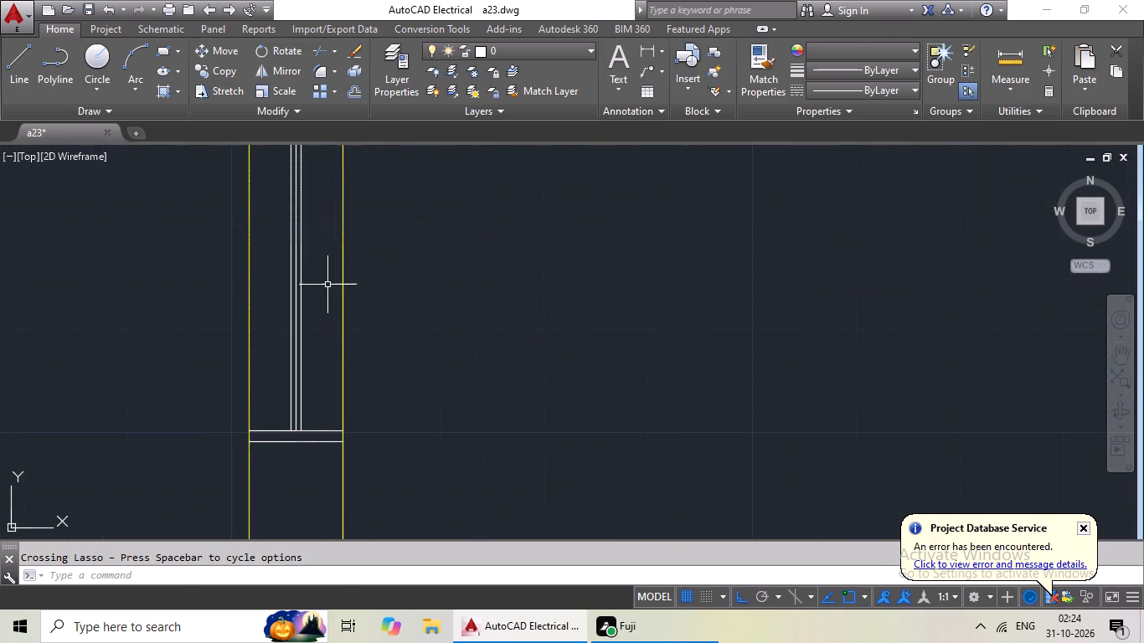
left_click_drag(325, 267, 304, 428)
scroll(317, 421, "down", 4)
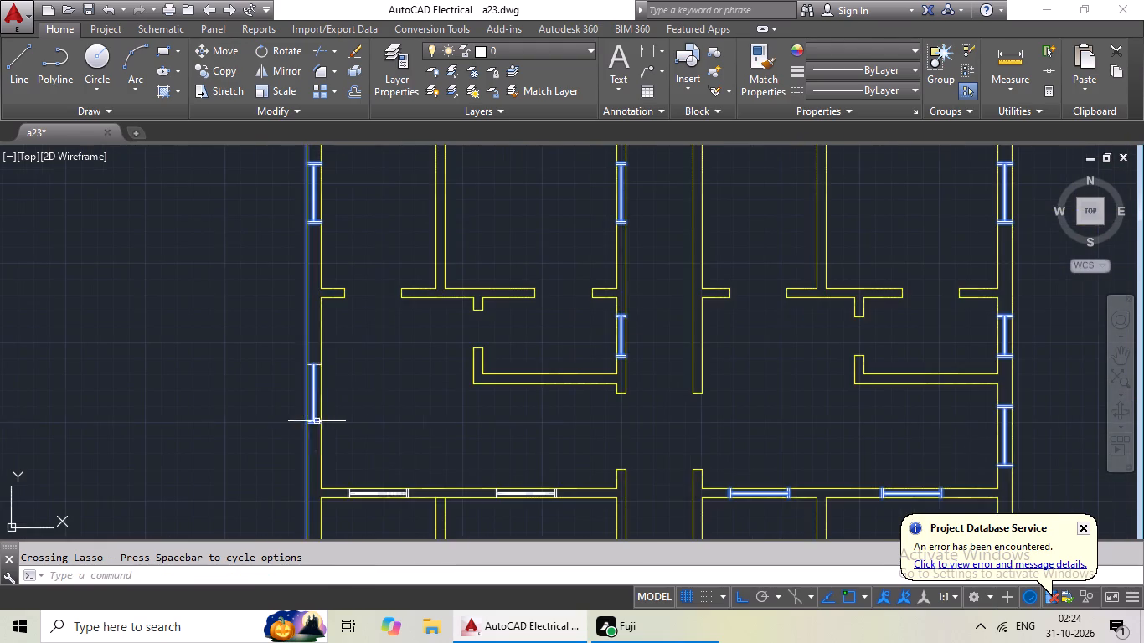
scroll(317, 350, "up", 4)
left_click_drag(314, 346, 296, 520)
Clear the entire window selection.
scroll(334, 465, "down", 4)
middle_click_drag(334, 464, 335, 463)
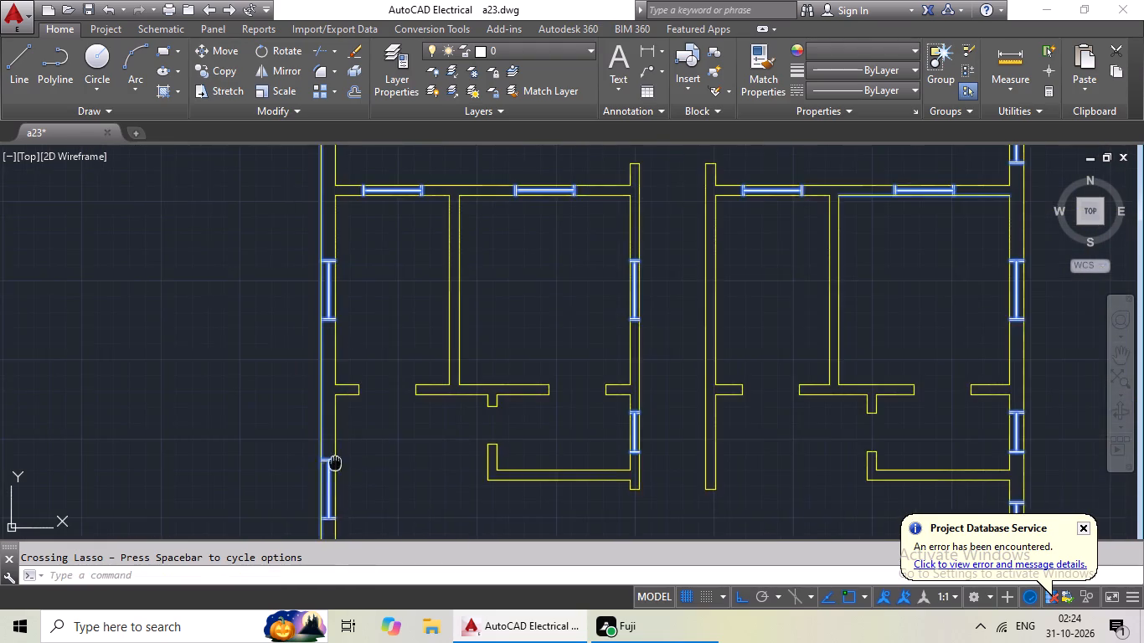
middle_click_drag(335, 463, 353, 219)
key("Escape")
Select the leftmost window in the top outer wall of the yellow-walled plan, with glazing lines and both end frames.
scroll(472, 332, "down", 4)
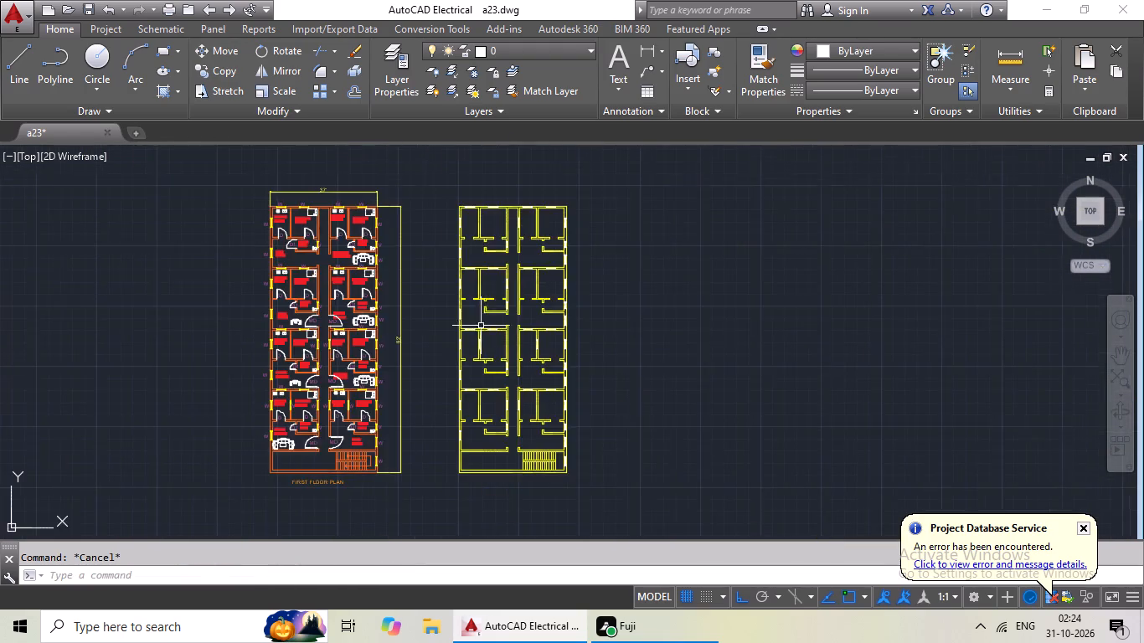
middle_click_drag(506, 286, 396, 437)
scroll(365, 352, "up", 3)
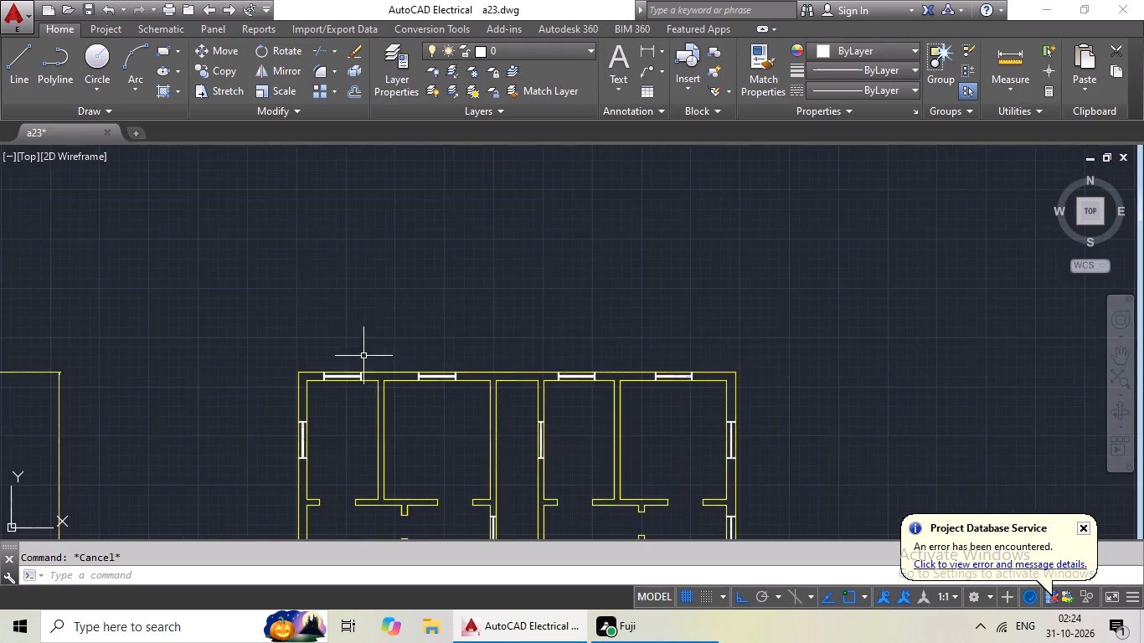
scroll(335, 372, "up", 4)
scroll(499, 422, "up", 3)
left_click_drag(611, 352, 113, 306)
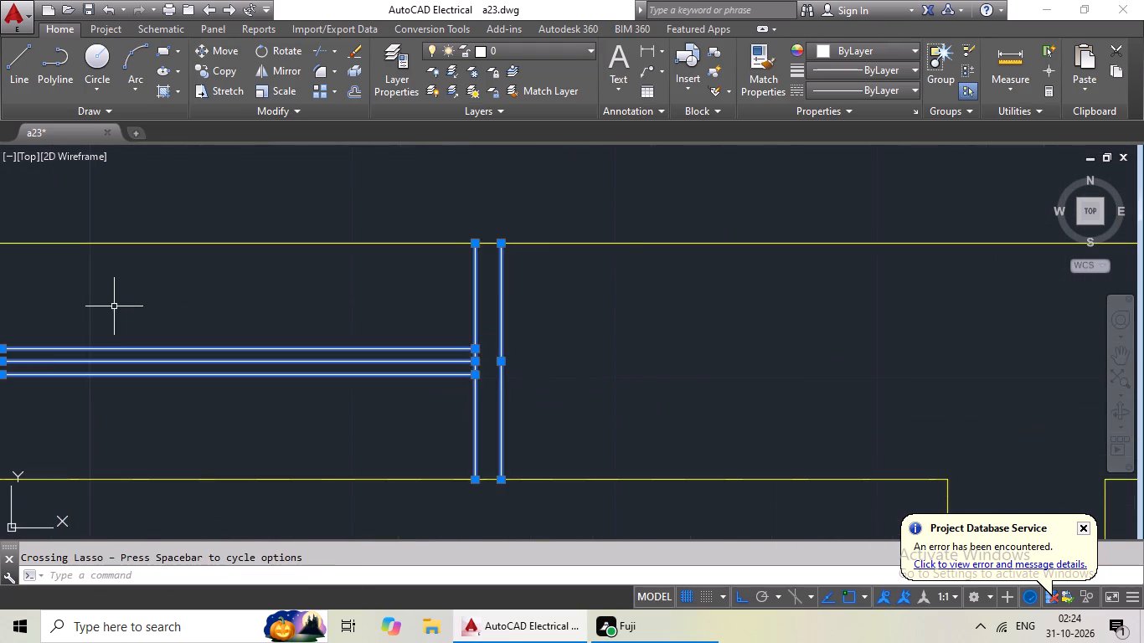
scroll(141, 318, "down", 1)
middle_click_drag(142, 321, 615, 378)
left_click_drag(374, 385, 118, 401)
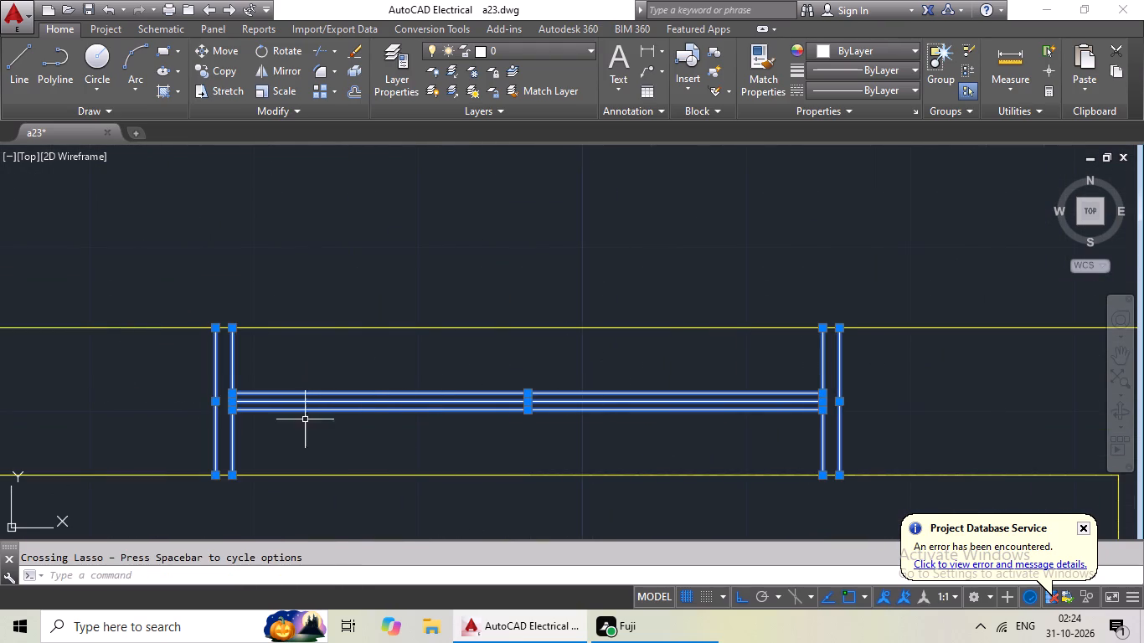
Add the top outer wall's second window from the left, with glazing lines and both end frames, to the selection.
scroll(415, 418, "down", 4)
middle_click_drag(470, 448, 59, 444)
scroll(288, 413, "up", 5)
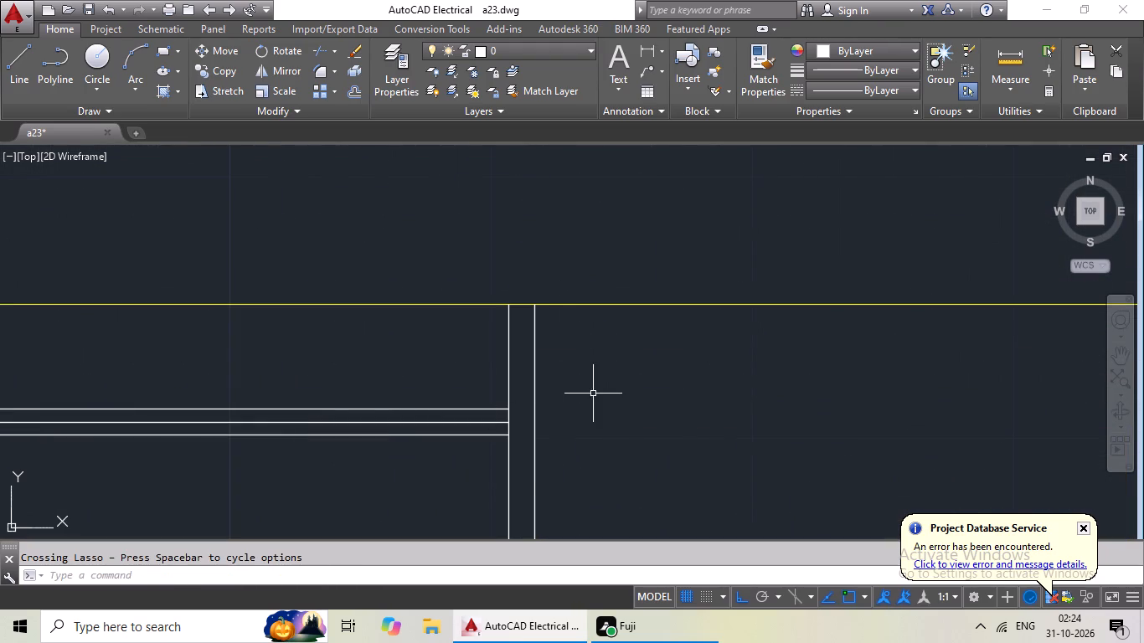
left_click_drag(594, 394, 120, 412)
middle_click_drag(162, 419, 657, 422)
left_click_drag(151, 348, 150, 348)
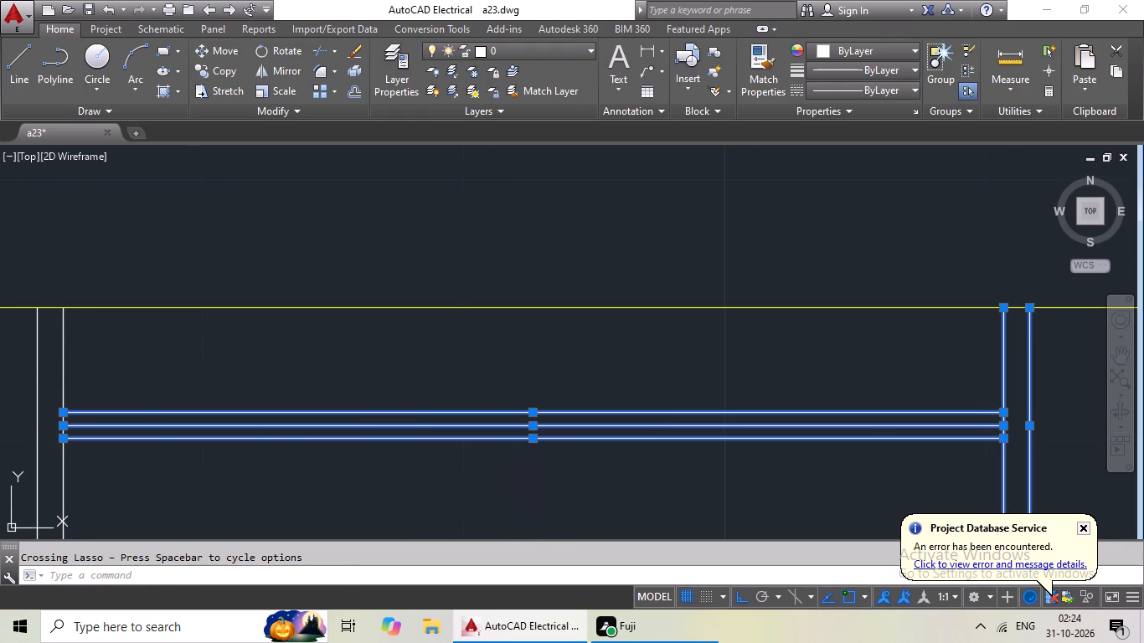
left_click_drag(150, 348, 0, 417)
left_click(3, 415)
Add the top outer wall's third window from the left, with glazing lines and both end frames, to the selection.
scroll(544, 464, "down", 2)
middle_click_drag(543, 462, 13, 462)
middle_click_drag(627, 524, 0, 491)
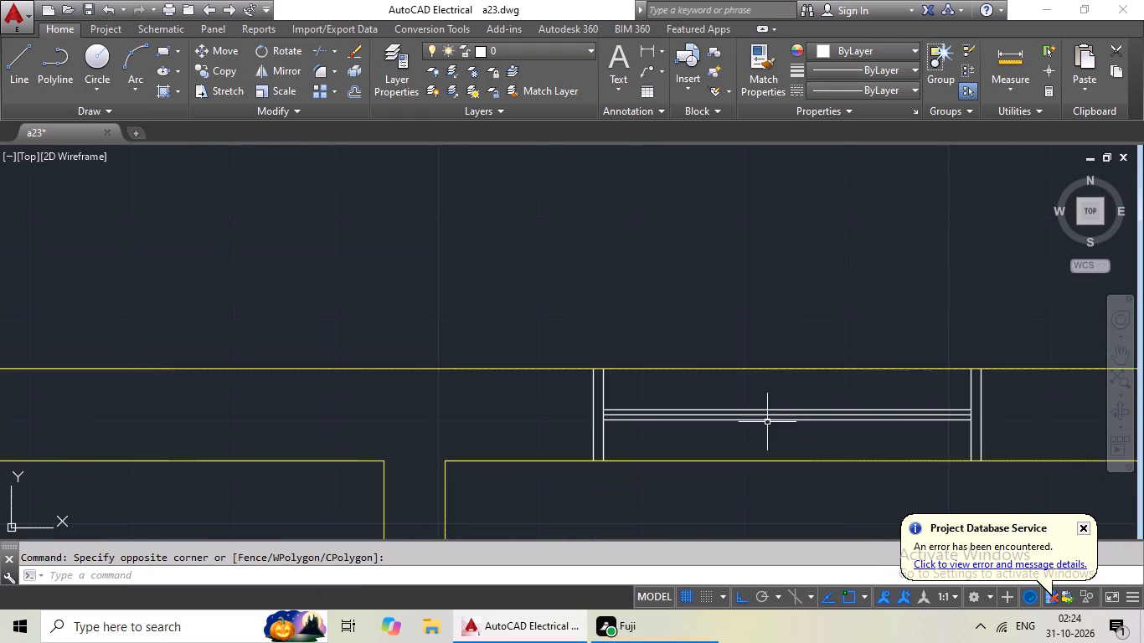
left_click(590, 398)
left_click_drag(721, 397, 712, 409)
left_click_drag(738, 397, 728, 397)
left_click_drag(728, 397, 534, 400)
middle_click_drag(750, 407, 336, 407)
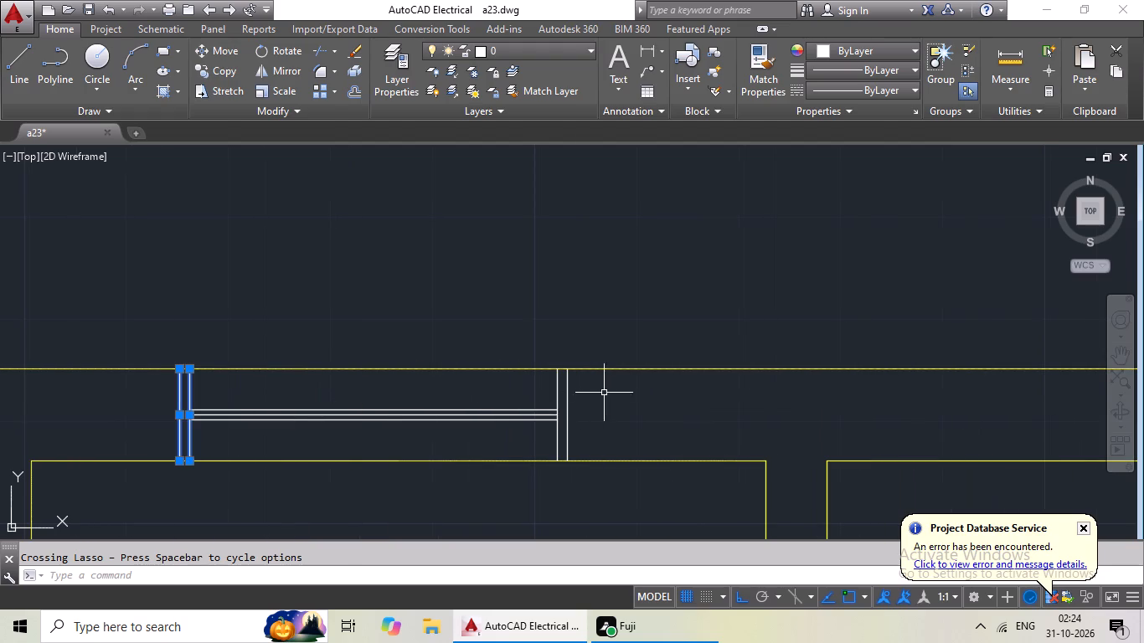
left_click_drag(610, 391, 204, 424)
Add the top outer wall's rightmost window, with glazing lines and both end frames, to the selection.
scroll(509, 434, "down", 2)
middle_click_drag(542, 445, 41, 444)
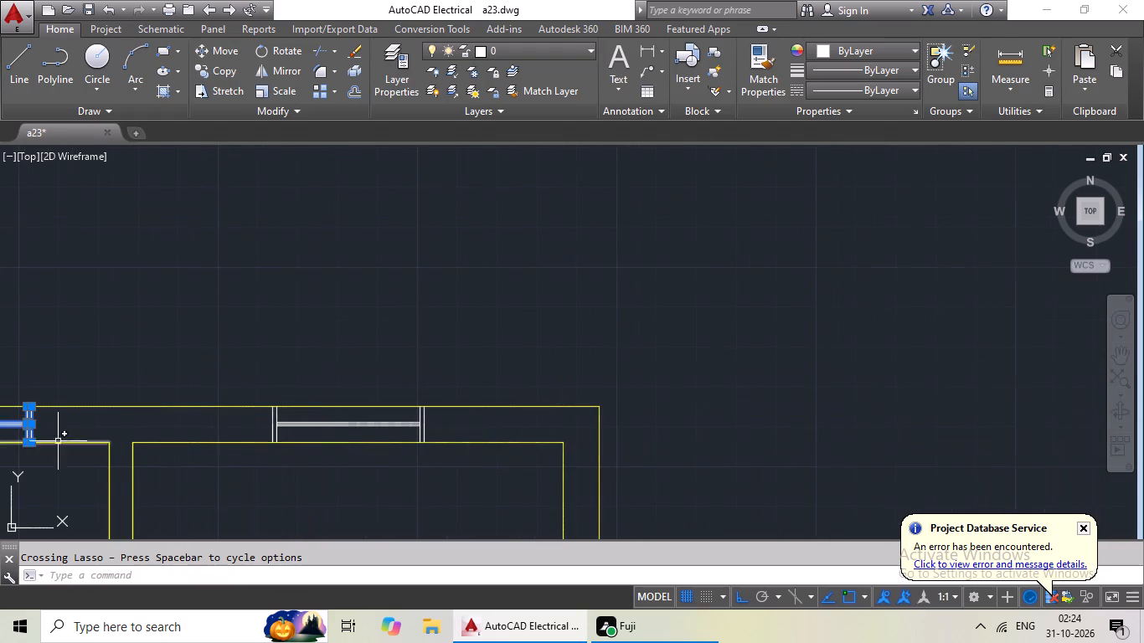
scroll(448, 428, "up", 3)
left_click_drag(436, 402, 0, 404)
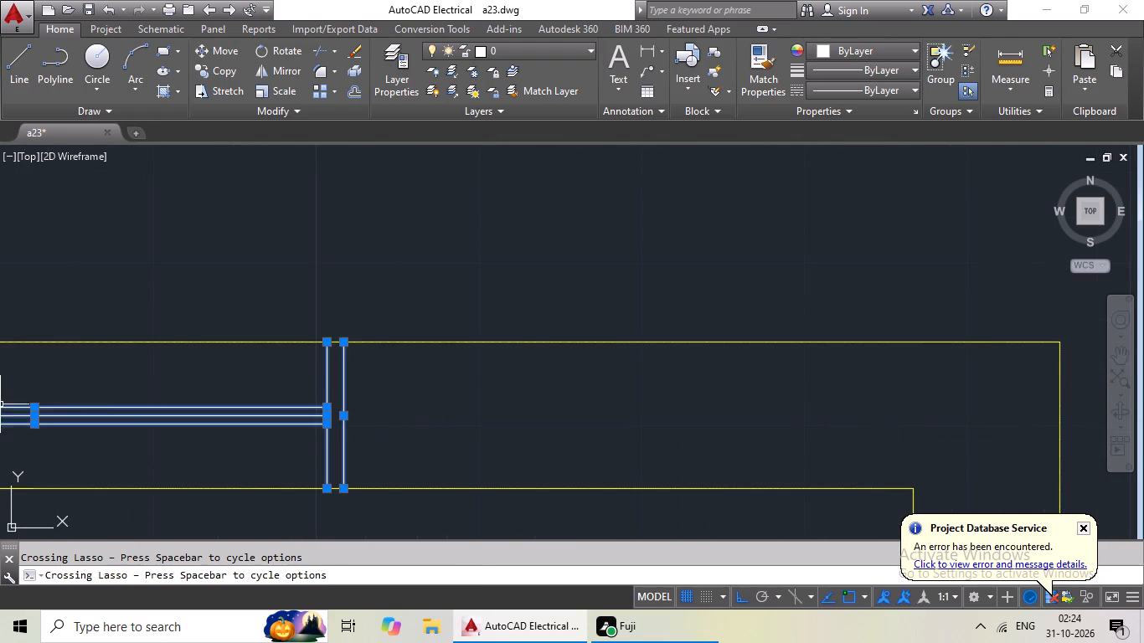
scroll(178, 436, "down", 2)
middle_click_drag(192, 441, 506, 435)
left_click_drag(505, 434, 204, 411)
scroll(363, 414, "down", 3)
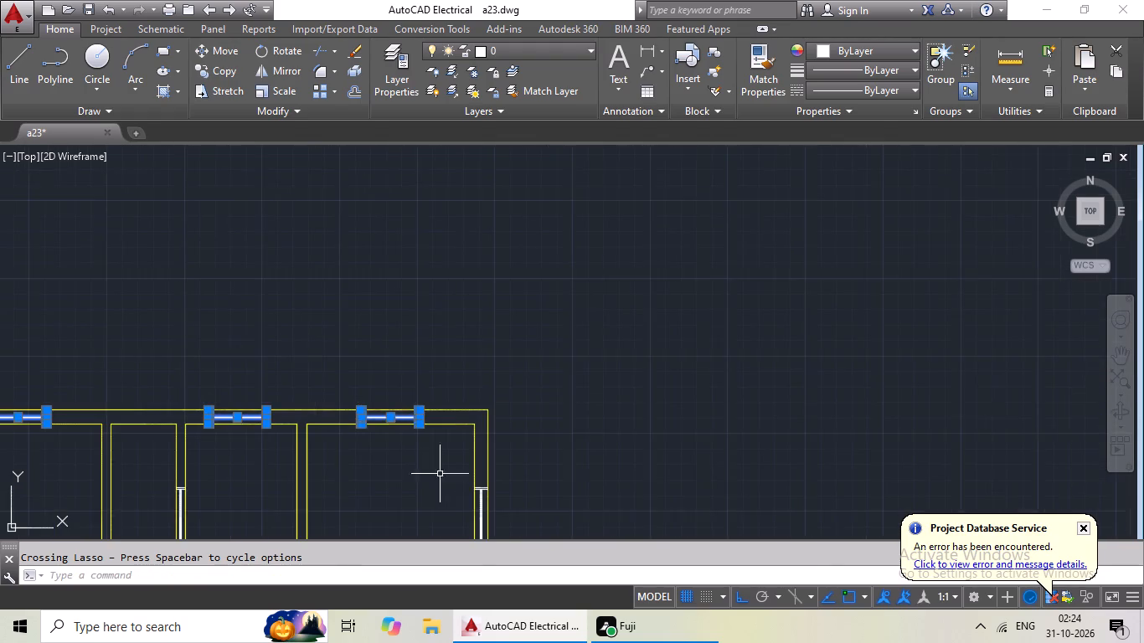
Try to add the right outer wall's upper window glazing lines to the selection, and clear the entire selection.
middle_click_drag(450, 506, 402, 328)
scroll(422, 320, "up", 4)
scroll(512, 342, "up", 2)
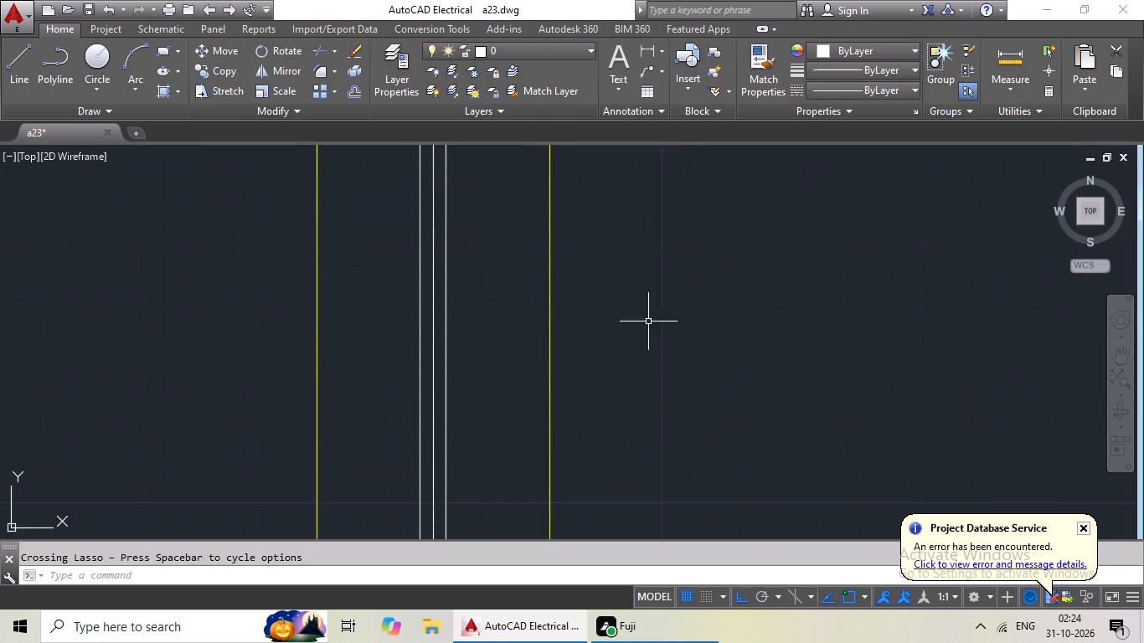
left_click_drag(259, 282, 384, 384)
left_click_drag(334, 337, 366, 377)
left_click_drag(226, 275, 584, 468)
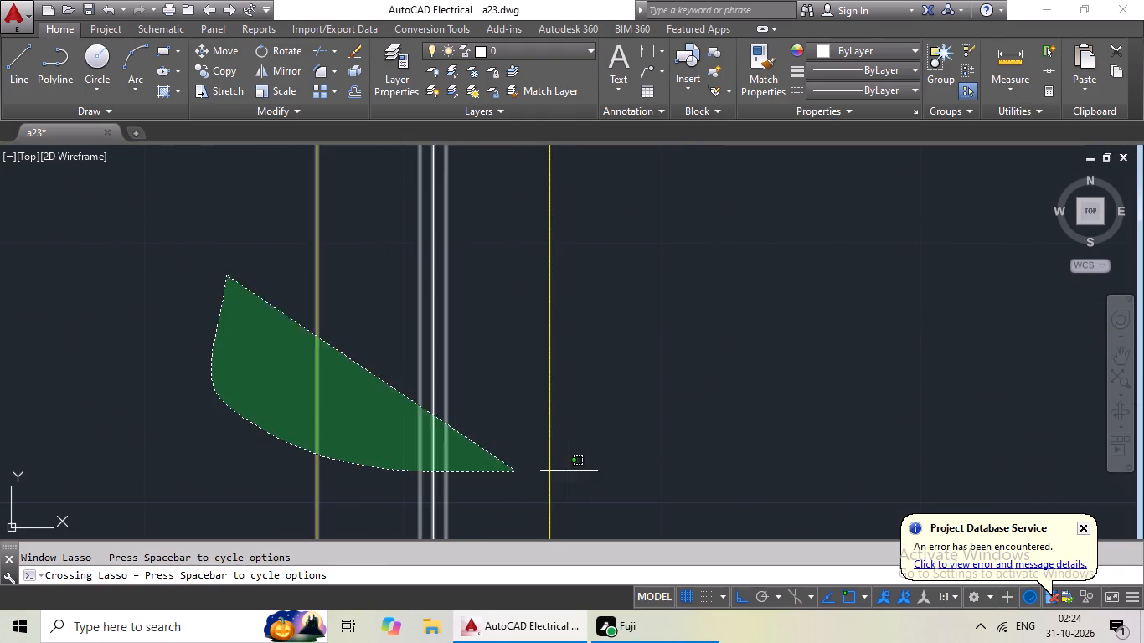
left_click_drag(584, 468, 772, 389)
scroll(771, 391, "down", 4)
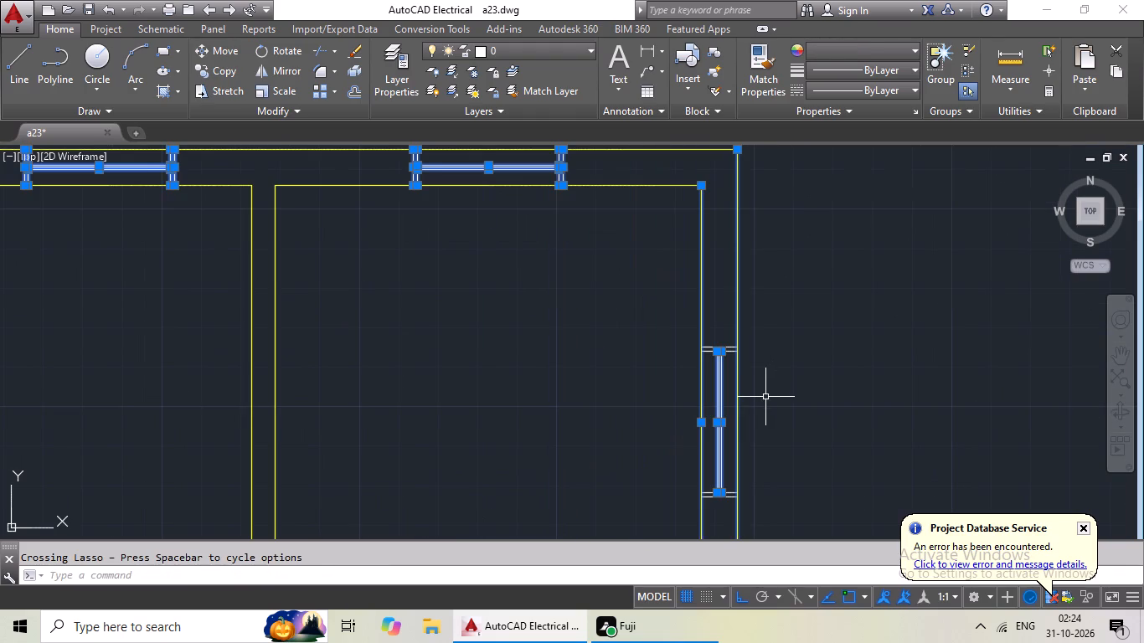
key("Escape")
Select the glazing lines and upper end frame of the upper window in the right outer wall.
scroll(719, 411, "up", 4)
left_click_drag(757, 350, 678, 454)
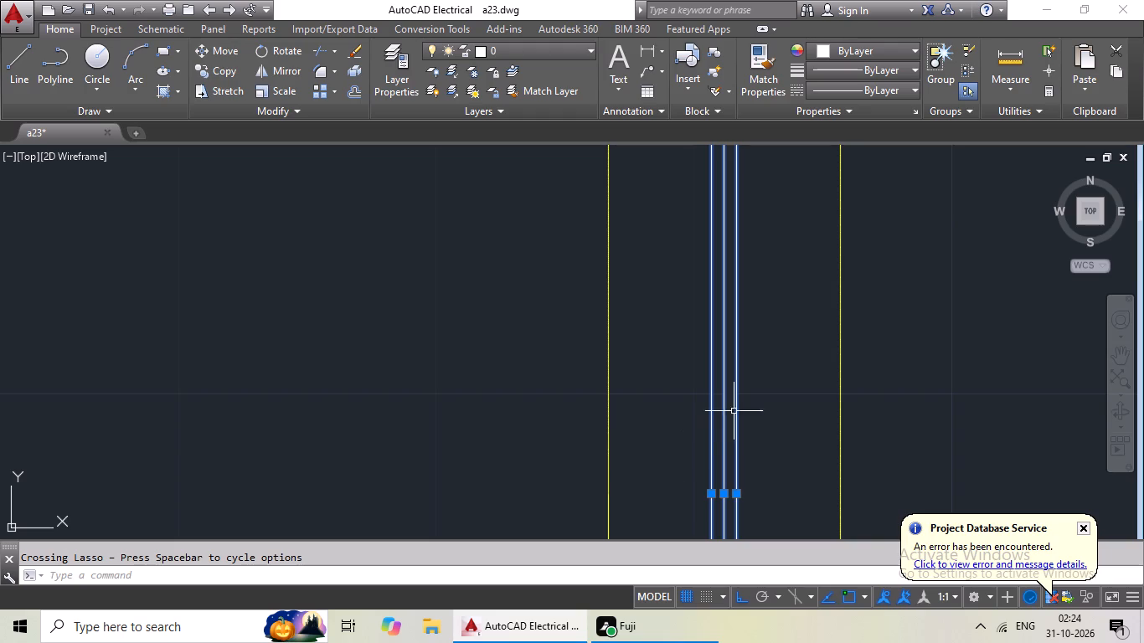
middle_click_drag(731, 421, 589, 533)
scroll(578, 329, "down", 2)
middle_click_drag(579, 331, 530, 397)
left_click_drag(548, 268, 502, 385)
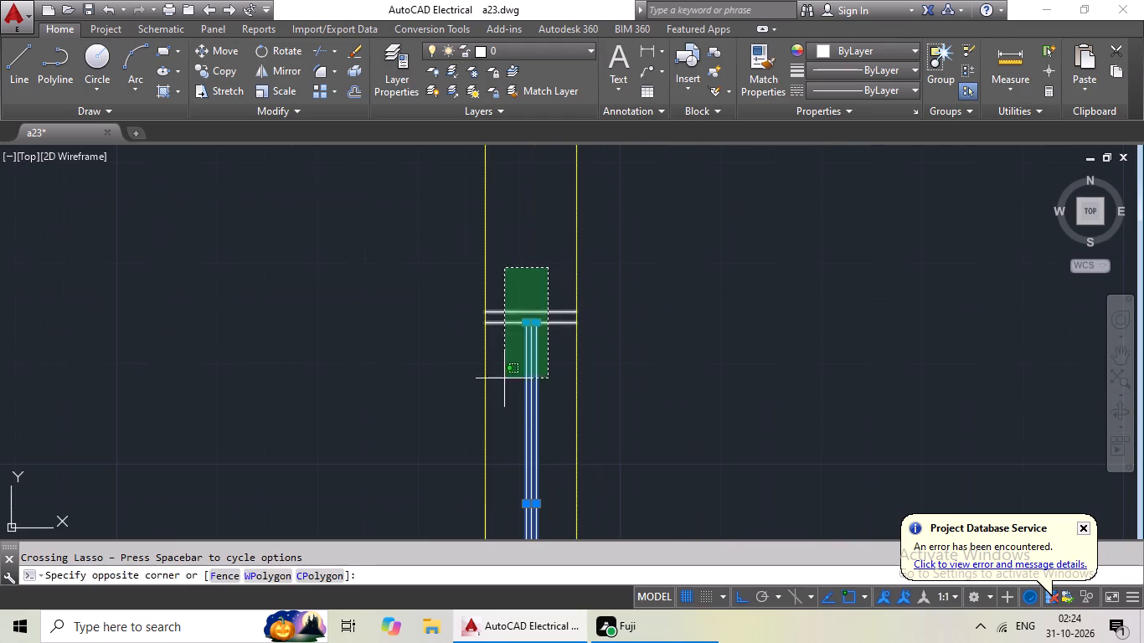
left_click_drag(502, 385, 506, 420)
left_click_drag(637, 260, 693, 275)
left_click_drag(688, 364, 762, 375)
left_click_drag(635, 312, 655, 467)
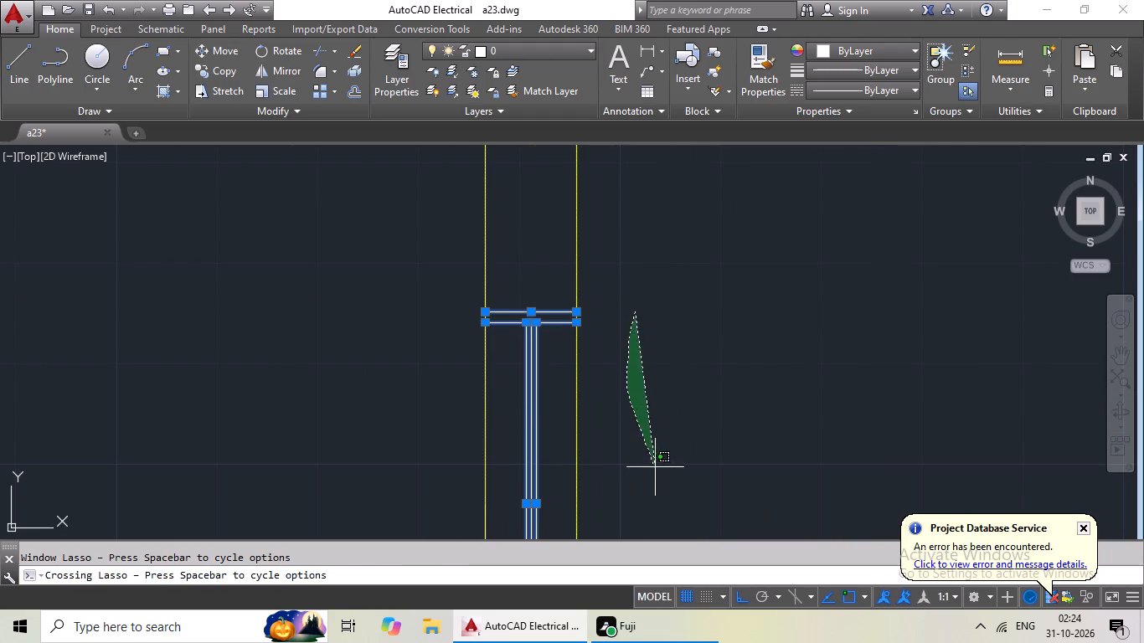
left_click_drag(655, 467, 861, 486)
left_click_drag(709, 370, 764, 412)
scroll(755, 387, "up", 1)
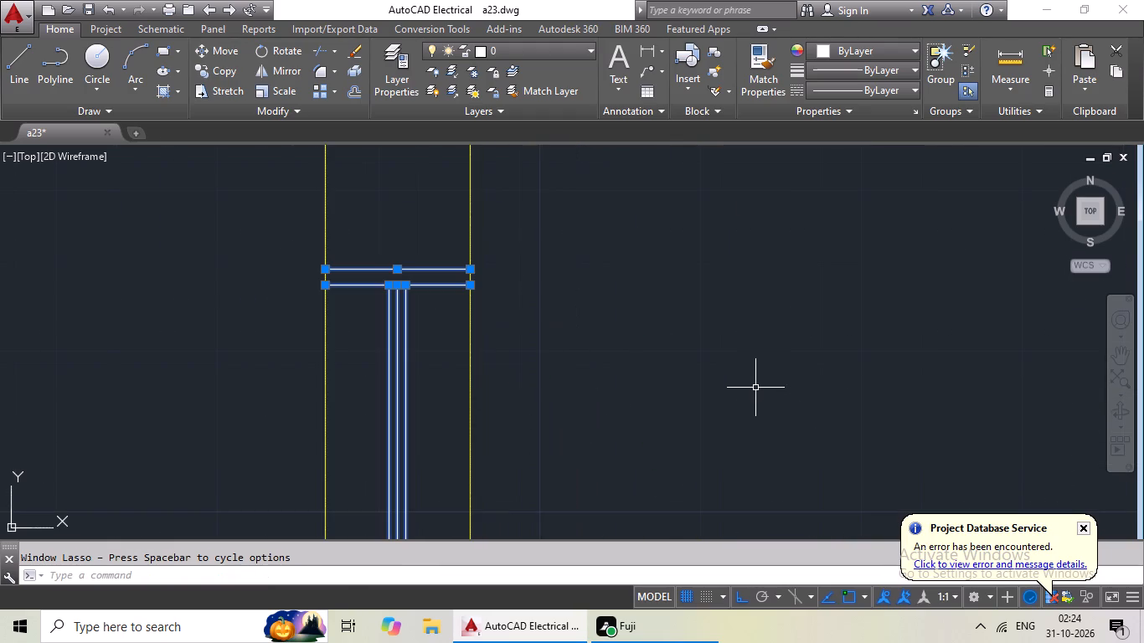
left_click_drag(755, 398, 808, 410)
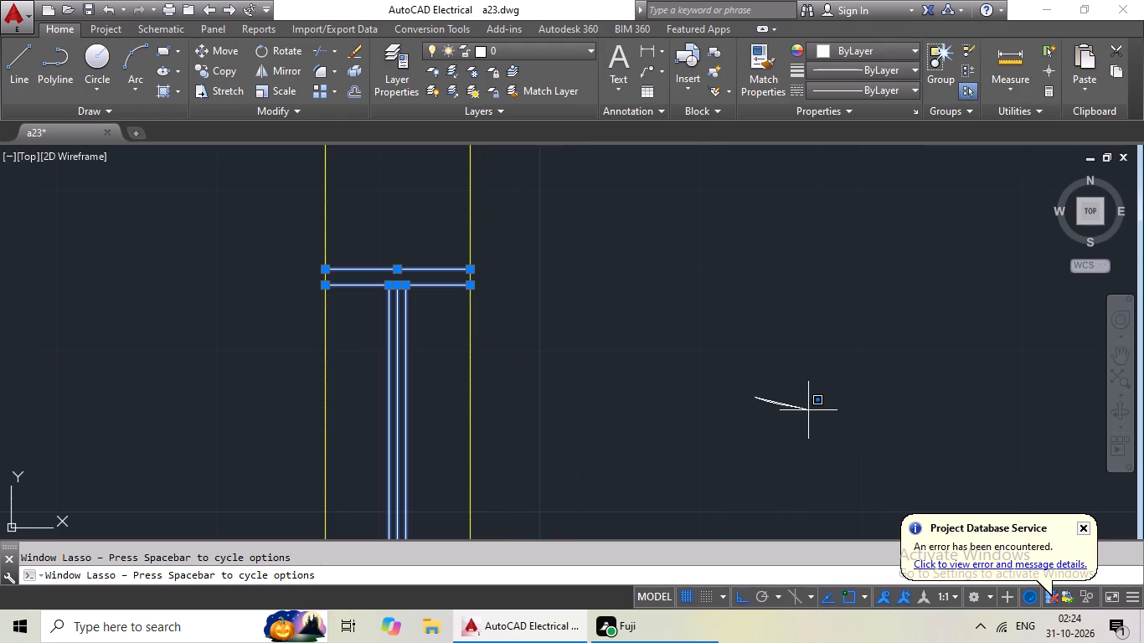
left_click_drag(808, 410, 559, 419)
Add the top outer wall's rightmost window, with glazing lines and both end frames, to the selection.
scroll(608, 390, "down", 2)
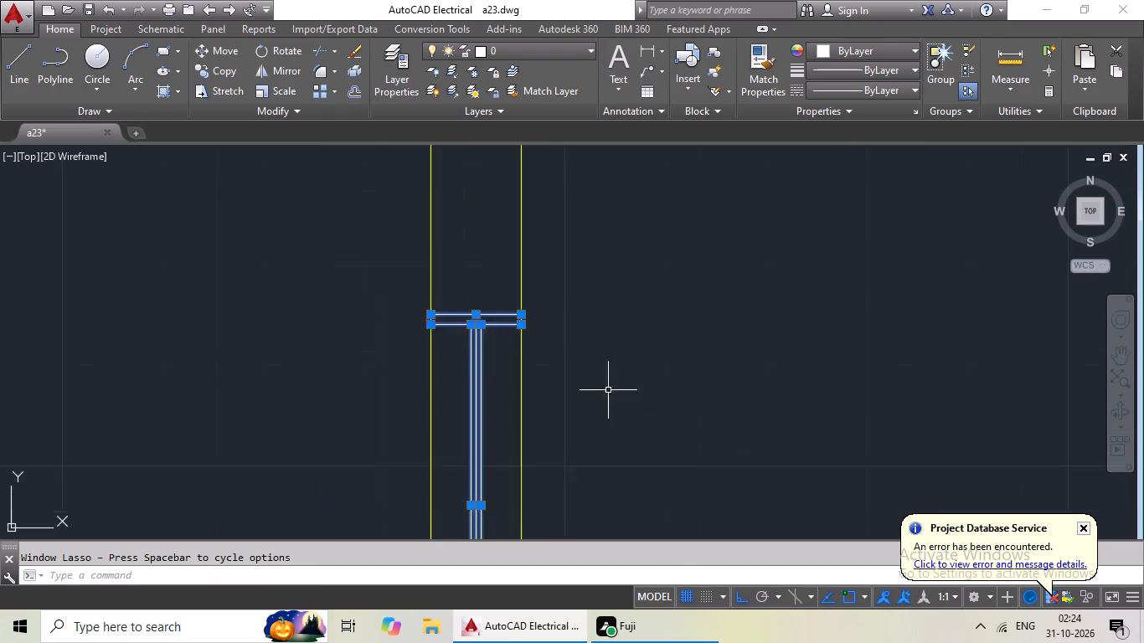
scroll(608, 390, "down", 1)
scroll(437, 340, "down", 2)
middle_click_drag(411, 330, 409, 395)
scroll(402, 343, "up", 5)
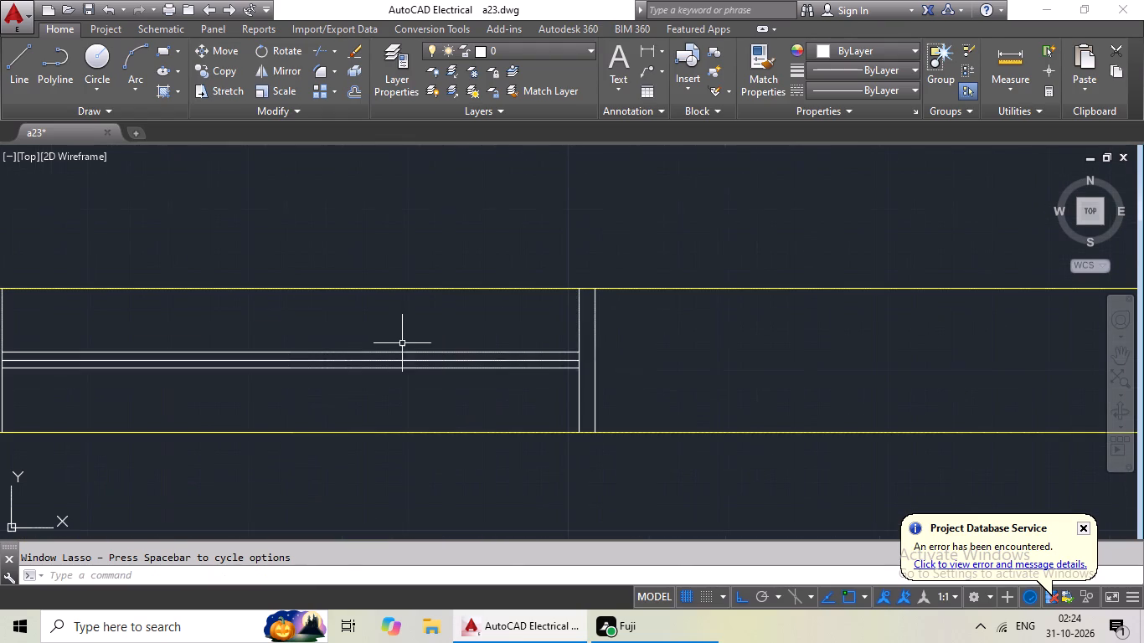
left_click_drag(647, 335, 278, 368)
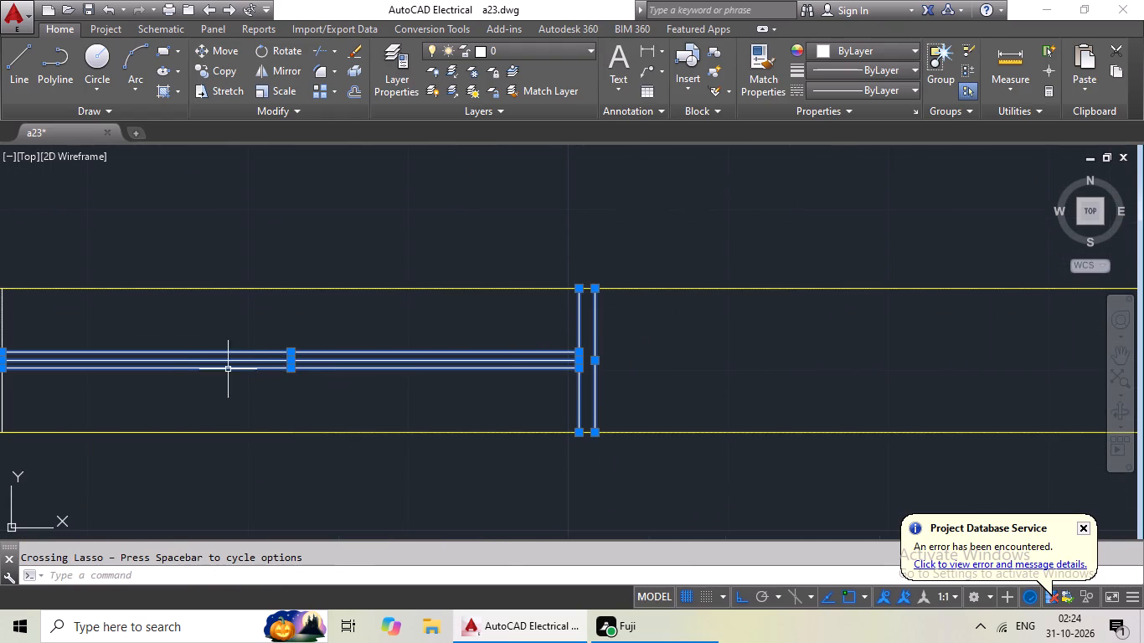
middle_click_drag(198, 356, 590, 355)
scroll(486, 318, "up", 2)
left_click_drag(440, 310, 125, 345)
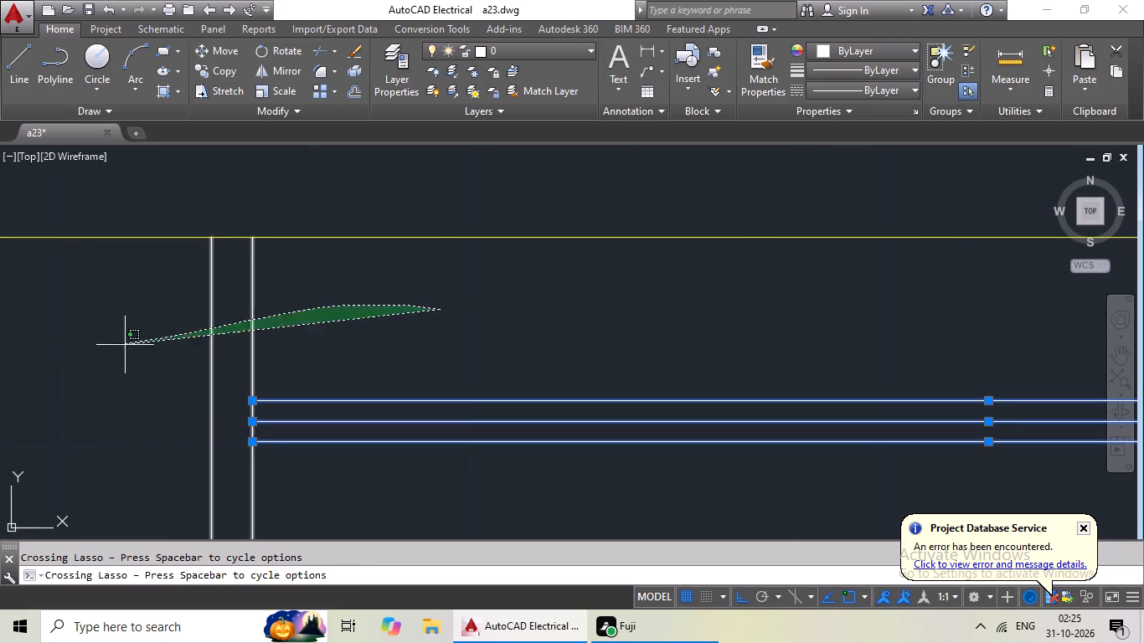
left_click_drag(125, 345, 122, 347)
scroll(214, 352, "down", 3)
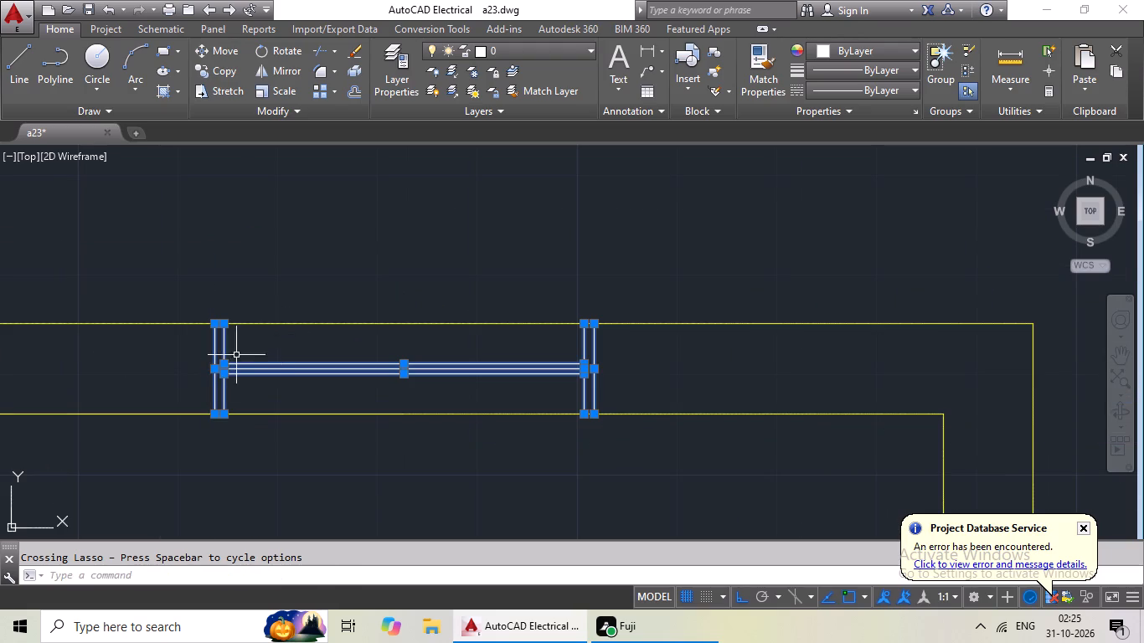
Add the top outer wall's third window from the left, with glazing lines and both end frames, to the selection.
scroll(235, 361, "down", 4)
middle_click_drag(182, 392, 477, 352)
scroll(429, 307, "up", 5)
left_click_drag(787, 370, 785, 371)
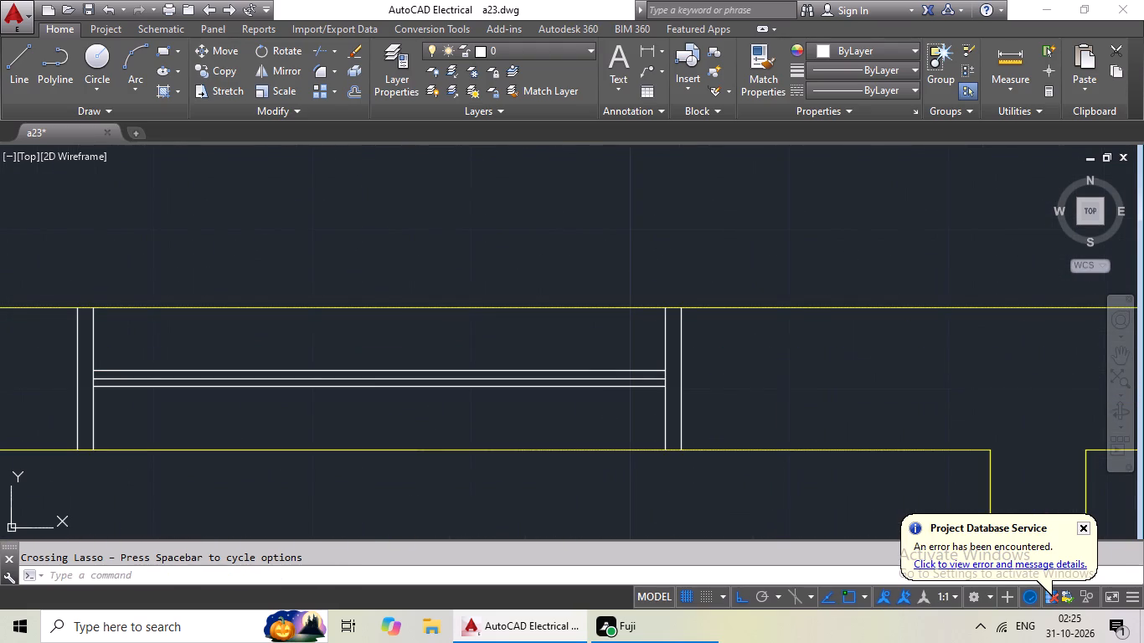
left_click_drag(785, 371, 0, 372)
Add the top outer wall's second window from the left, with glazing lines and both end frames, to the selection.
scroll(733, 377, "down", 3)
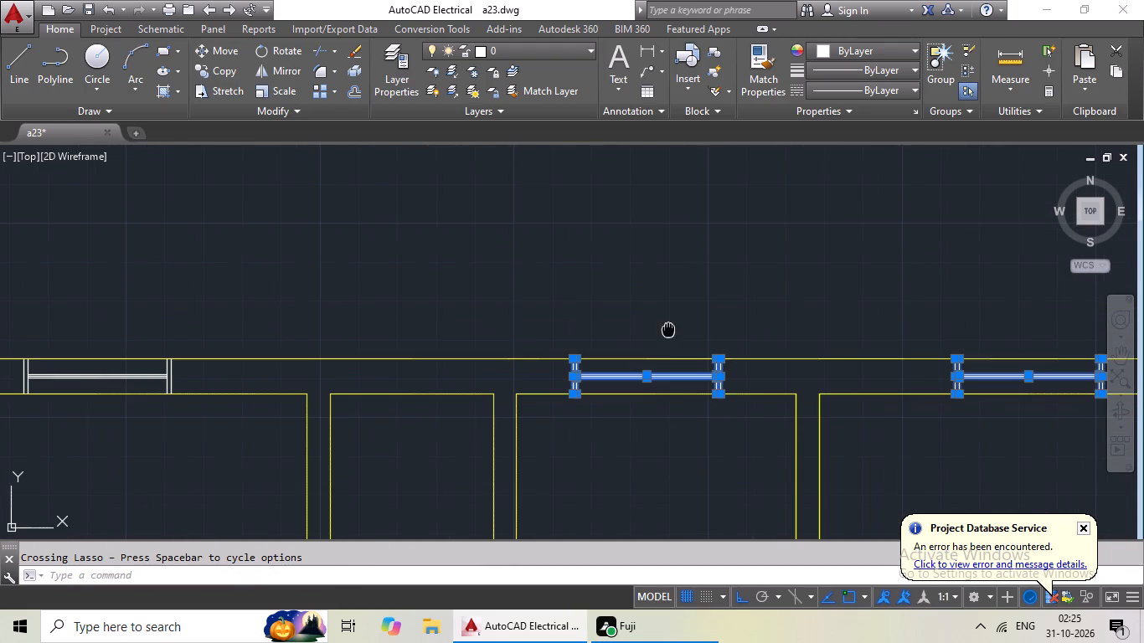
middle_click(668, 330)
middle_click_drag(121, 409, 502, 396)
scroll(546, 370, "up", 3)
left_click_drag(662, 361, 553, 359)
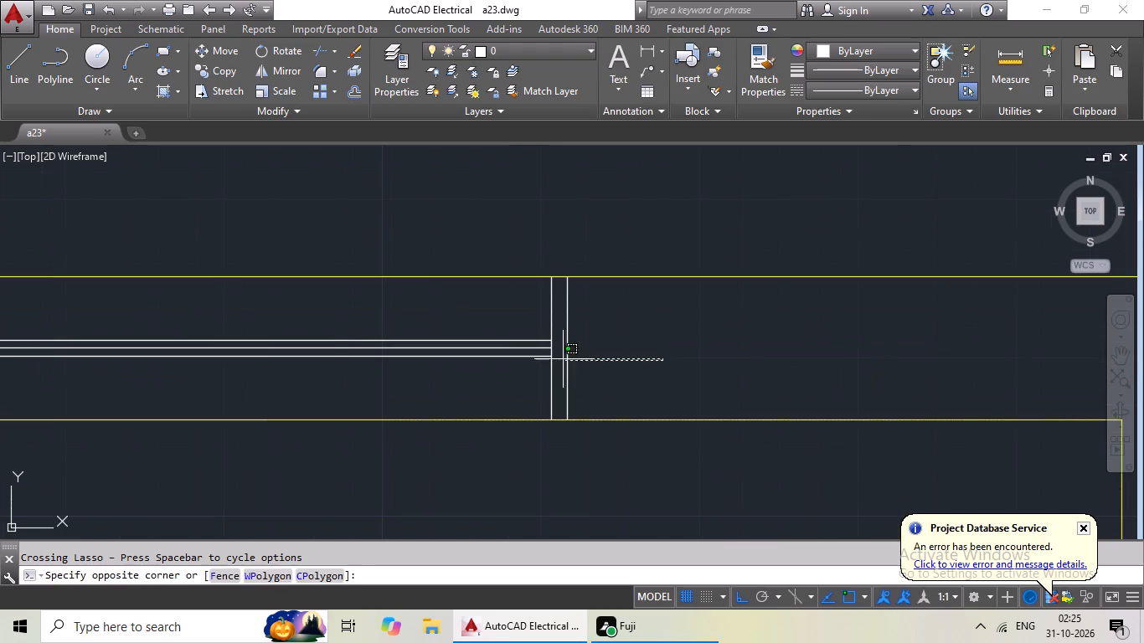
left_click_drag(553, 359, 412, 369)
scroll(625, 359, "down", 2)
left_click_drag(754, 354, 454, 359)
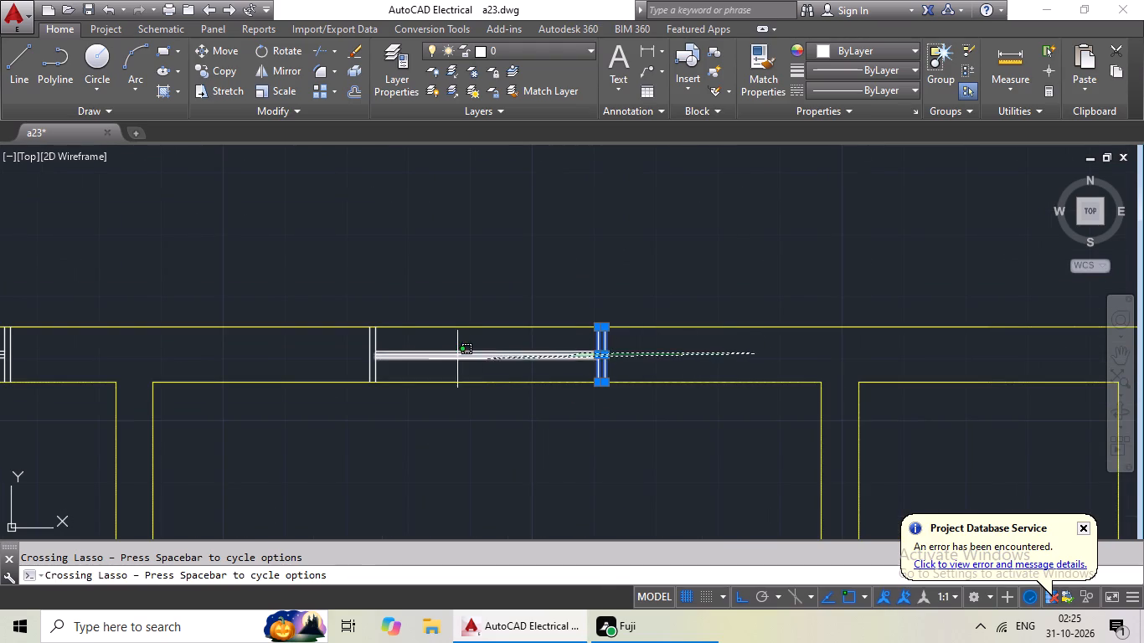
left_click_drag(454, 359, 243, 333)
Add the top outer wall's leftmost window, with glazing lines and both end frames, to the selection.
scroll(405, 393, "down", 2)
middle_click_drag(415, 404, 663, 361)
scroll(426, 333, "up", 4)
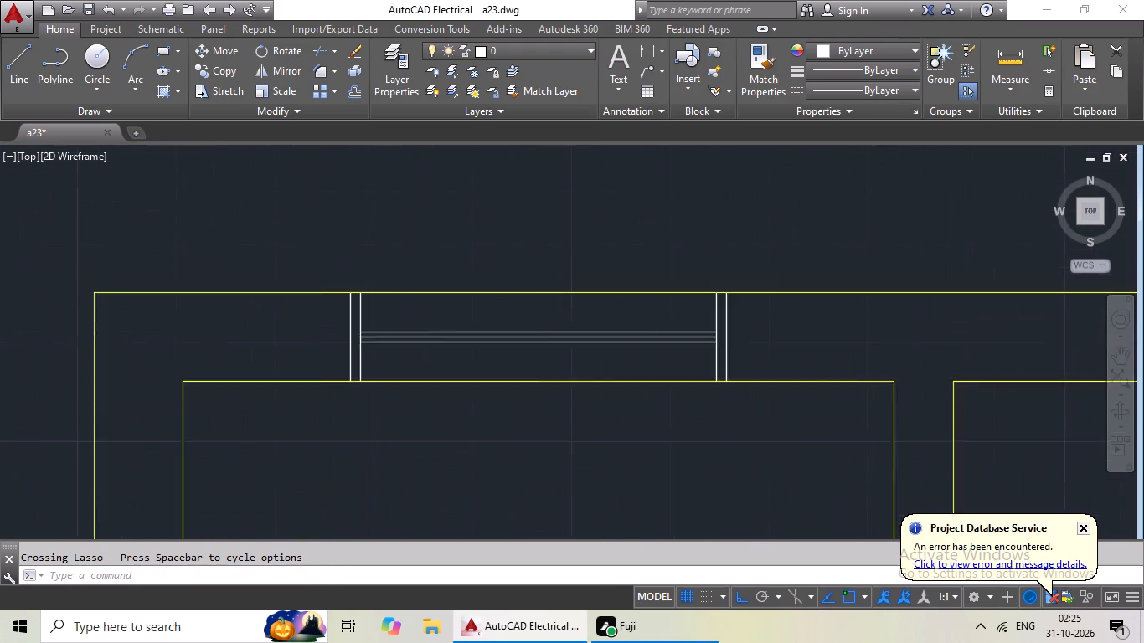
left_click_drag(983, 320, 90, 316)
Add the left outer wall's upper window, with glazing lines and both end frames, to the selection.
scroll(469, 357, "down", 4)
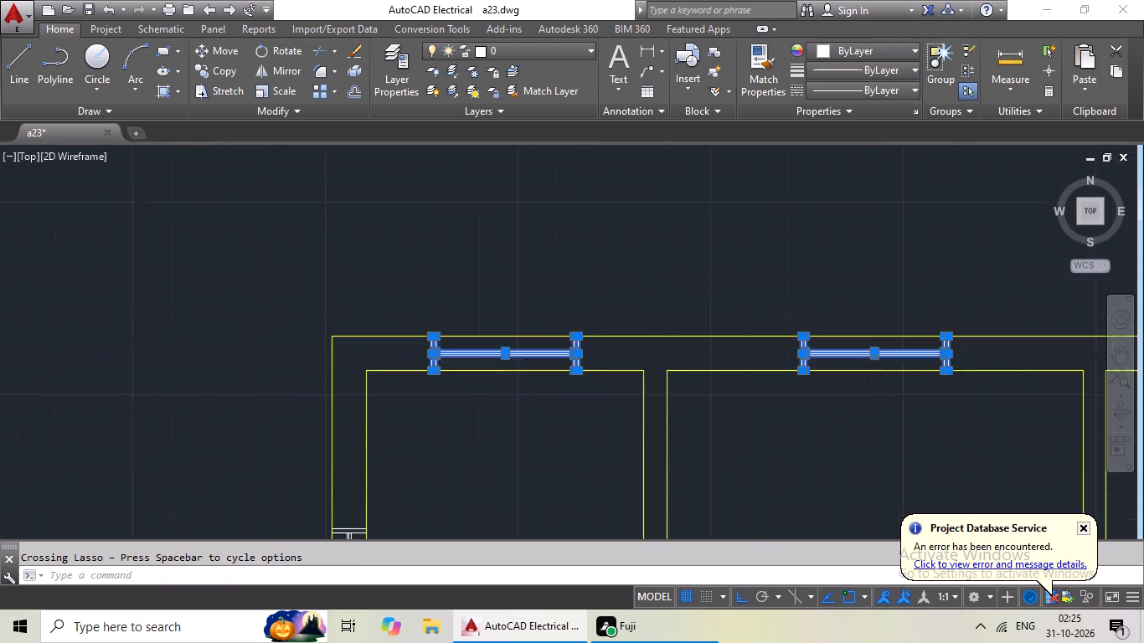
middle_click_drag(495, 427, 568, 178)
scroll(488, 285, "up", 5)
scroll(417, 244, "down", 1)
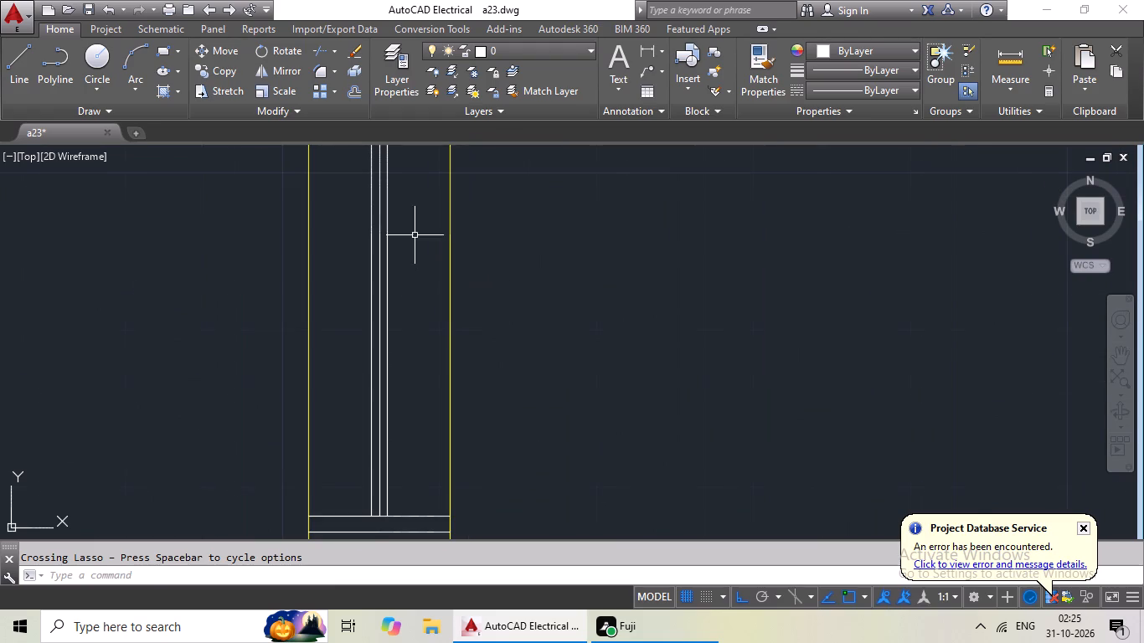
scroll(415, 235, "down", 2)
middle_click_drag(412, 195, 384, 318)
scroll(384, 235, "up", 2)
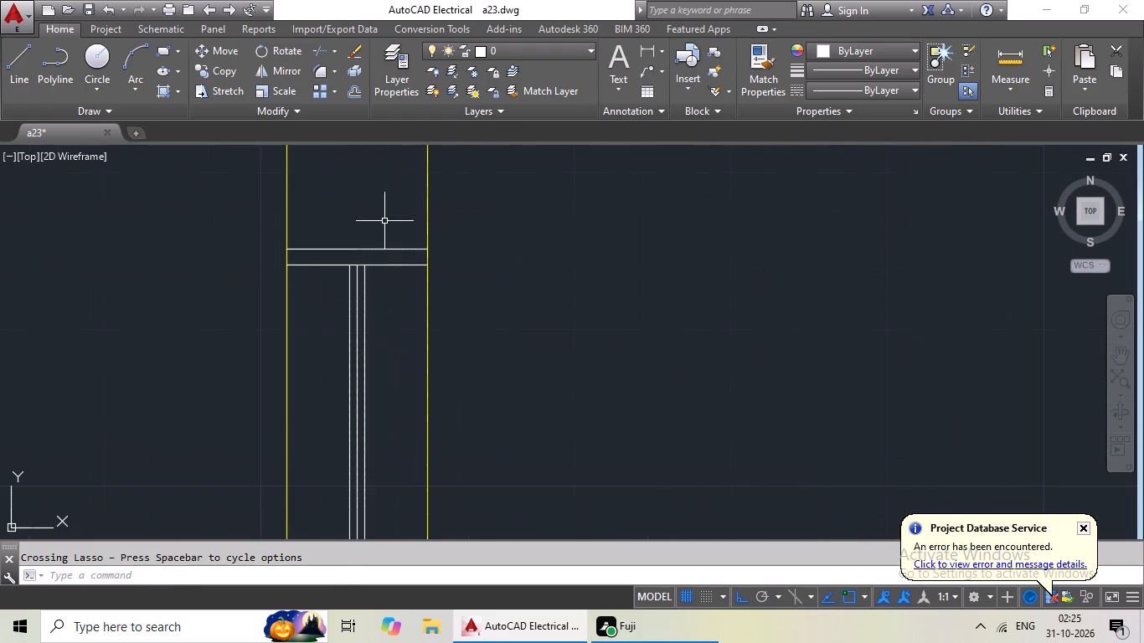
left_click_drag(389, 212, 339, 511)
scroll(347, 501, "down", 1)
middle_click_drag(350, 492, 393, 245)
scroll(434, 475, "up", 4)
left_click_drag(417, 299, 285, 501)
left_click(311, 492)
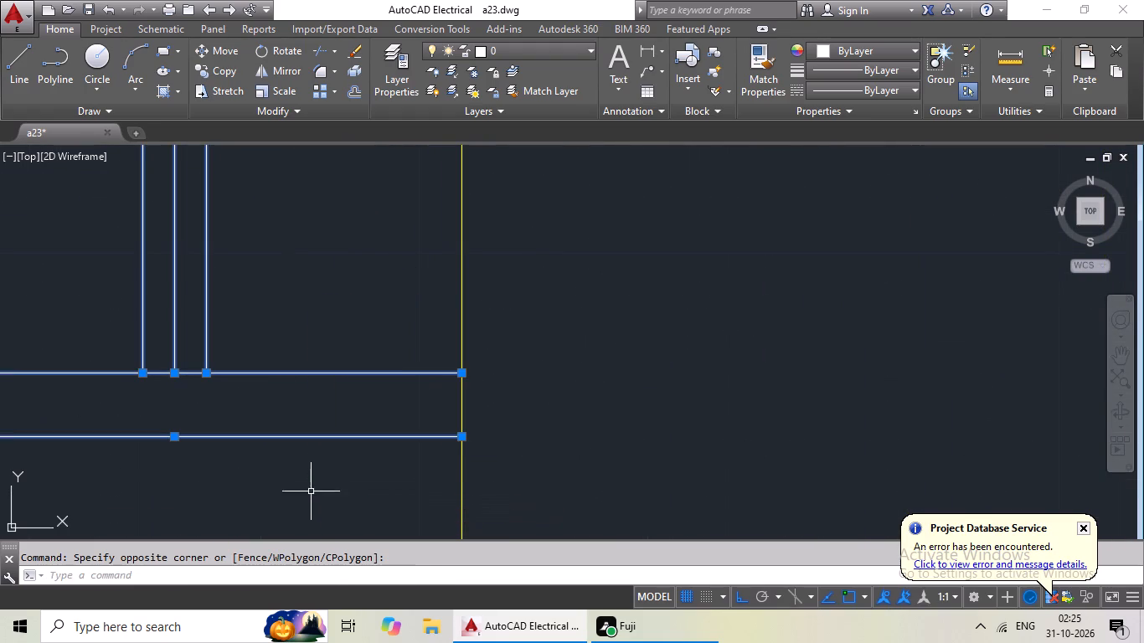
left_click_drag(420, 332, 276, 456)
left_click_drag(399, 342, 342, 419)
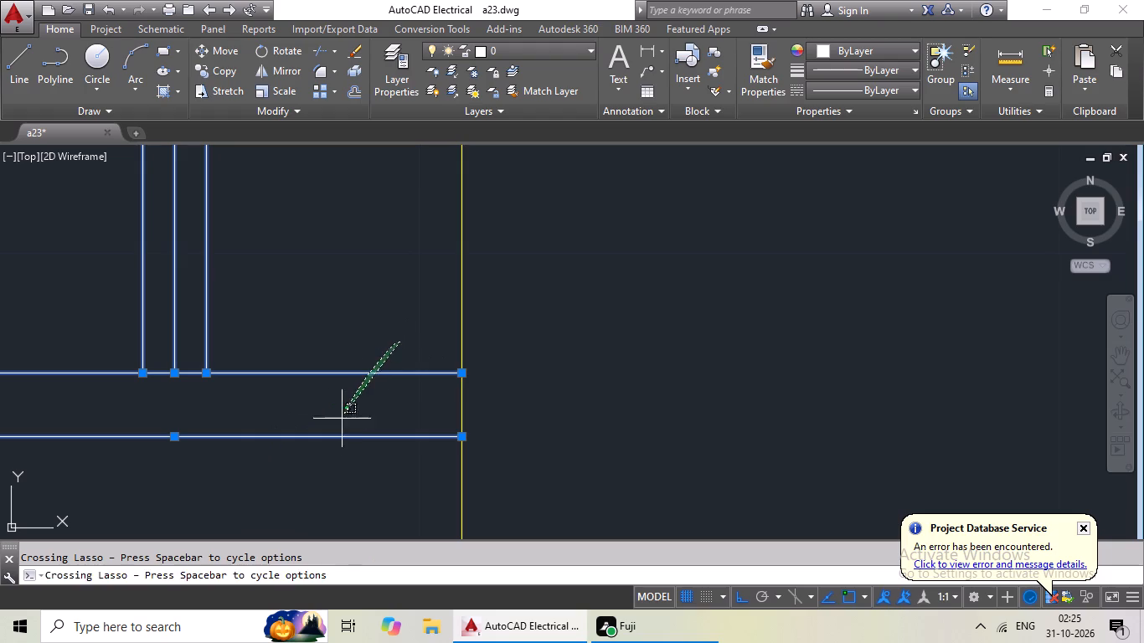
left_click_drag(342, 419, 335, 445)
left_click_drag(415, 393, 340, 427)
Add the glazing lines and upper end frame of the window in the central corridor's right wall to the selection.
scroll(334, 408, "up", 1)
scroll(368, 399, "down", 9)
middle_click_drag(655, 387, 422, 388)
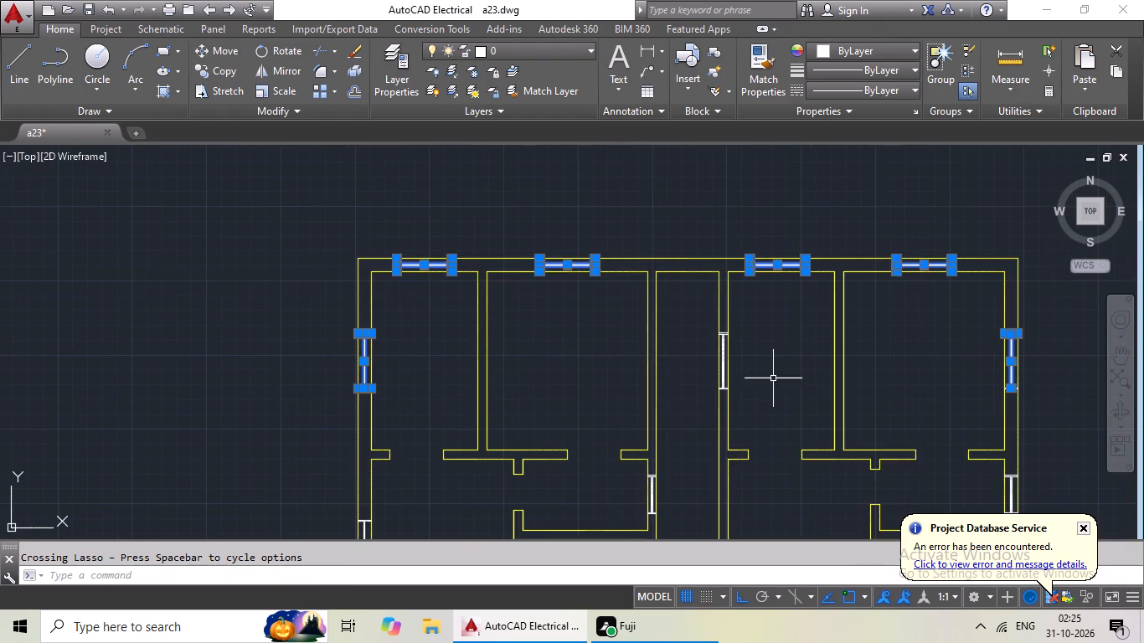
scroll(744, 347, "up", 4)
scroll(627, 373, "up", 3)
left_click_drag(628, 370, 508, 423)
scroll(600, 375, "down", 3)
scroll(595, 254, "up", 2)
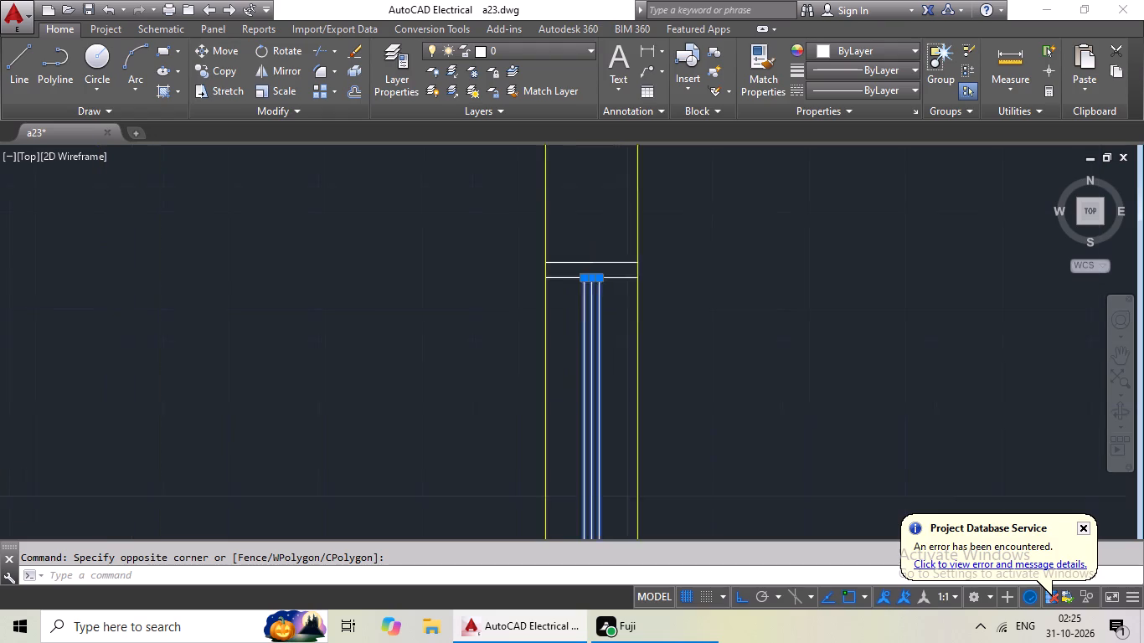
scroll(595, 254, "up", 2)
left_click_drag(640, 244, 459, 363)
Add both lower end frame lines of the window in the central corridor's right wall to the selection.
scroll(590, 366, "down", 3)
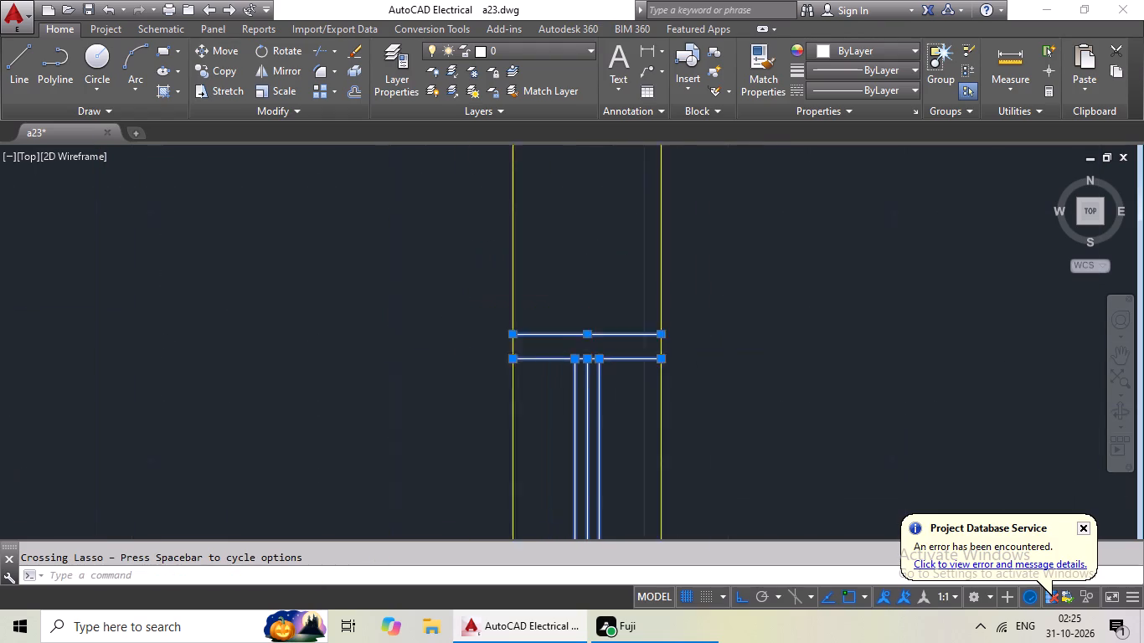
middle_click_drag(591, 386, 566, 59)
middle_click_drag(641, 422, 586, 204)
scroll(518, 444, "up", 4)
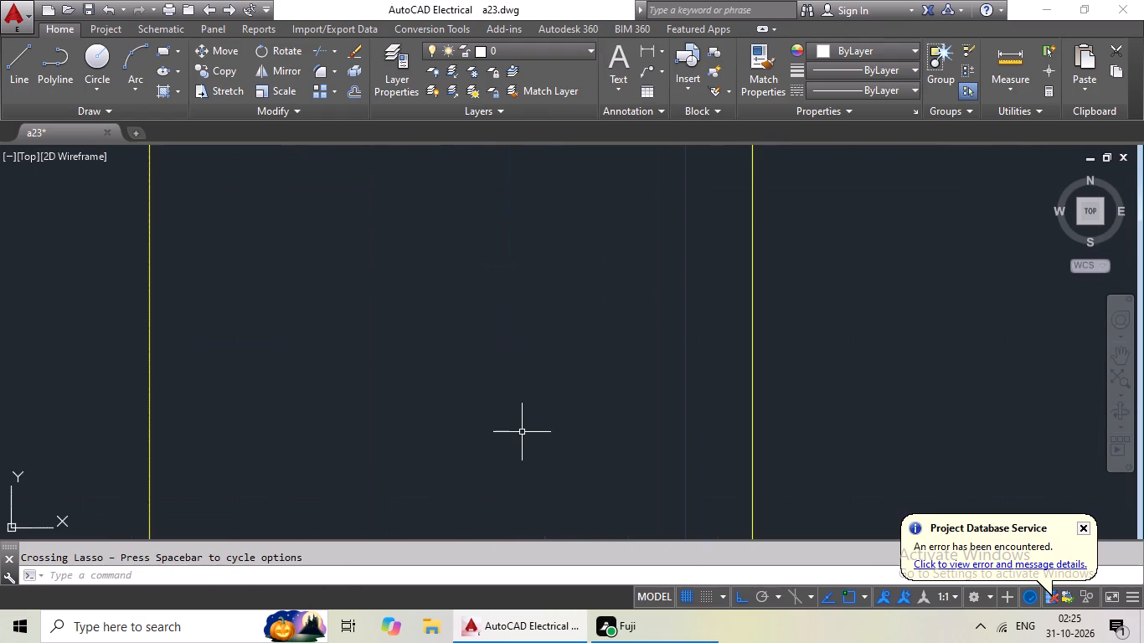
left_click_drag(559, 388, 284, 507)
middle_click_drag(511, 394, 385, 642)
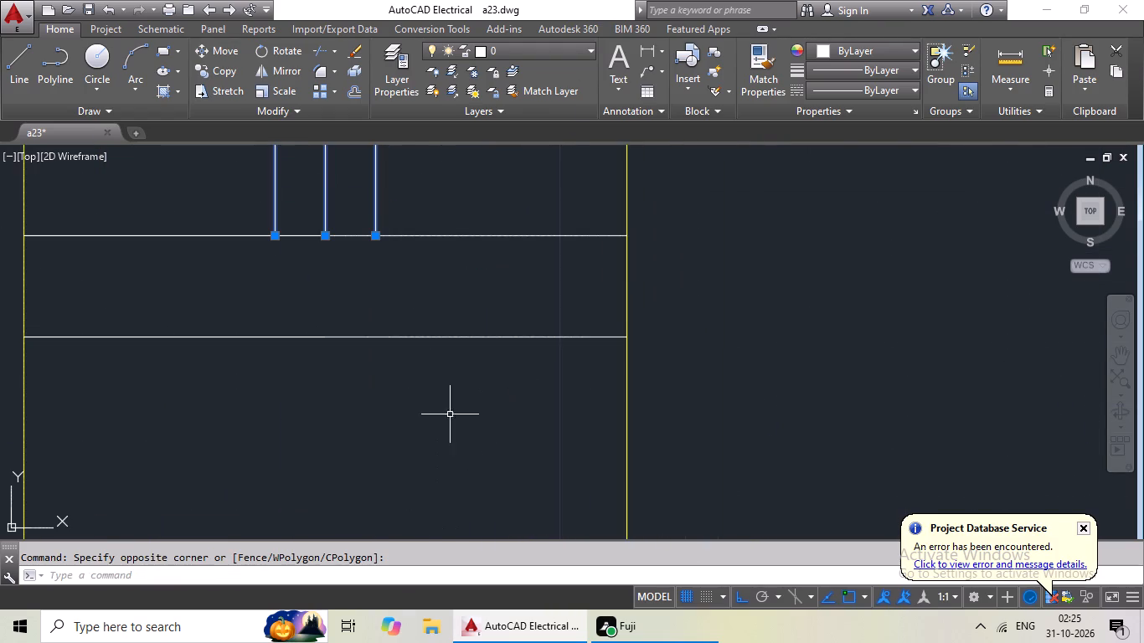
left_click_drag(508, 254, 283, 441)
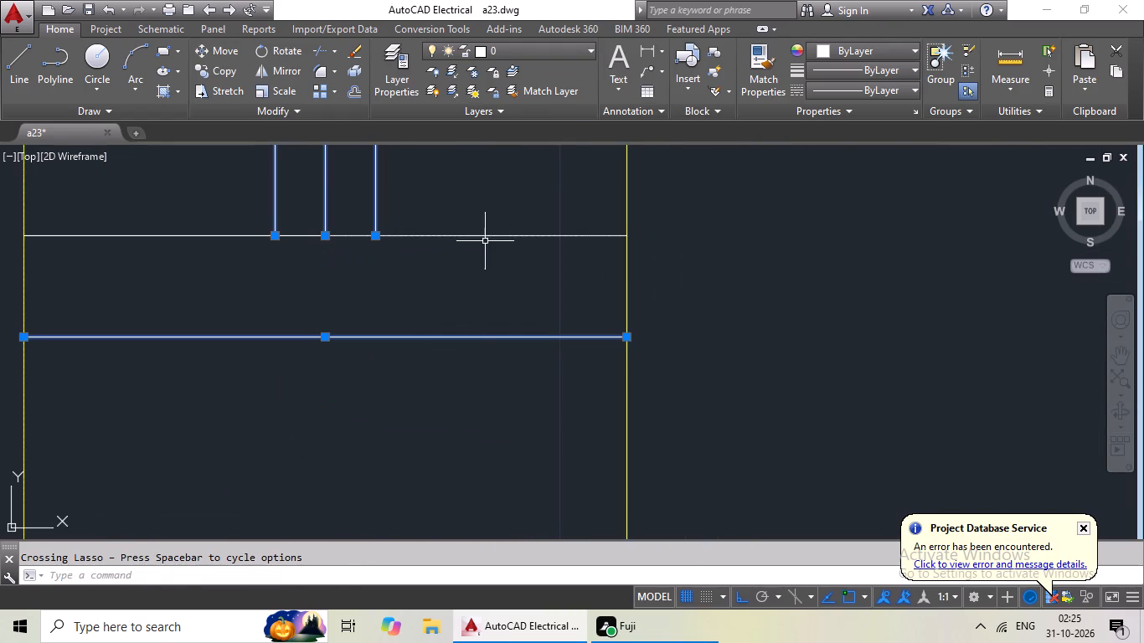
left_click_drag(485, 241, 198, 387)
left_click_drag(480, 233, 251, 343)
Add the window in the central corridor's left wall, with glazing lines and both end frames, to the selection.
scroll(421, 335, "down", 9)
middle_click_drag(650, 398, 313, 380)
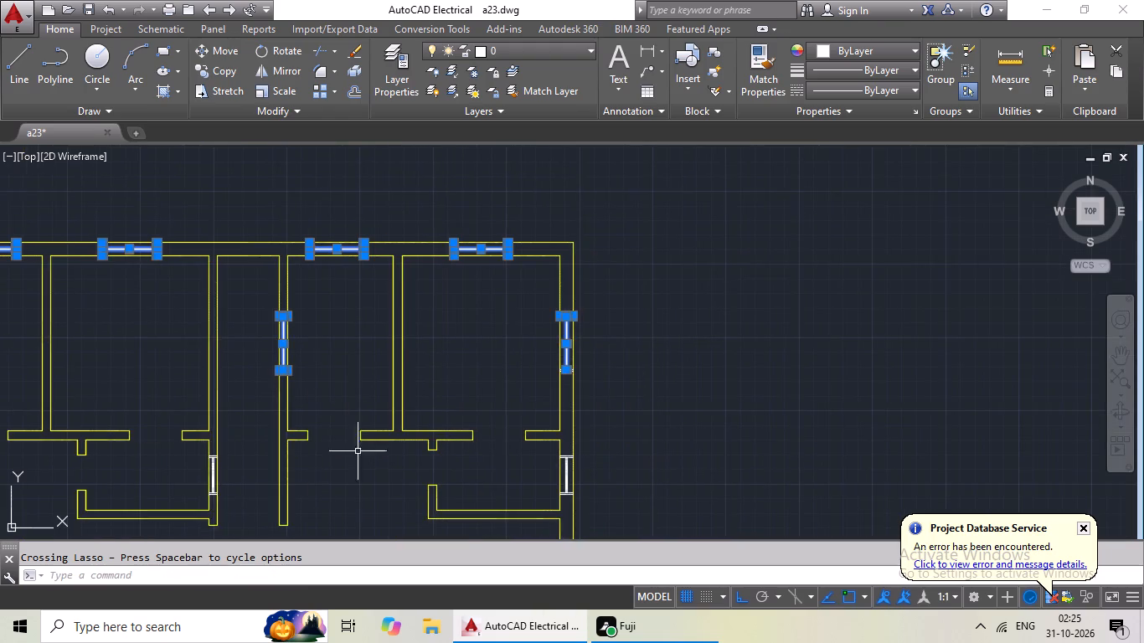
middle_click_drag(295, 464, 401, 257)
scroll(290, 261, "up", 4)
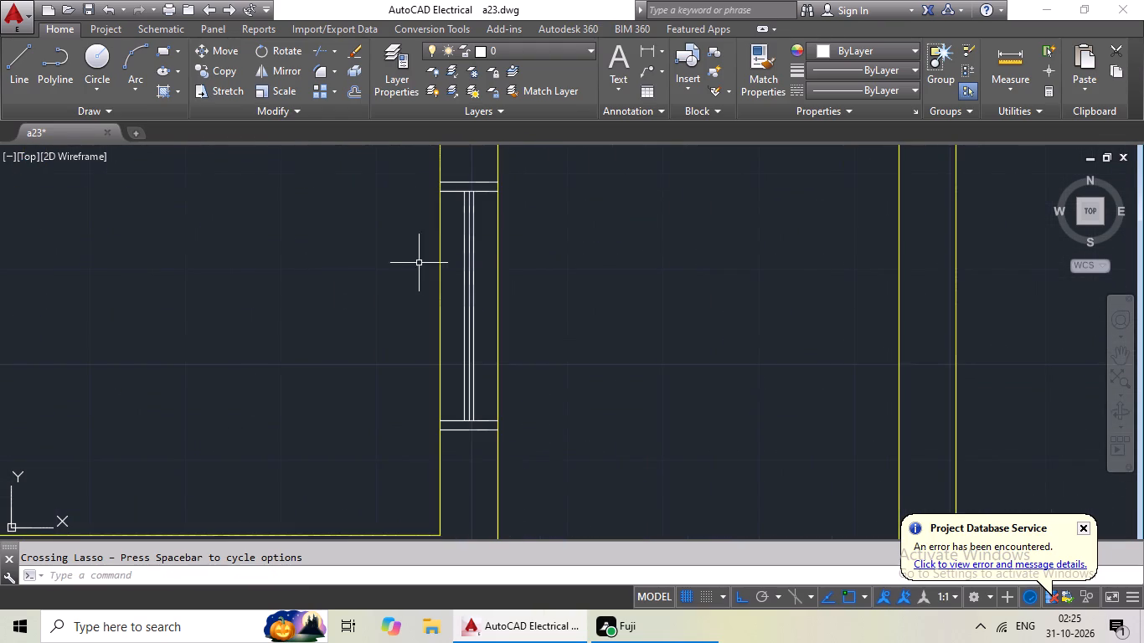
scroll(469, 269, "up", 3)
left_click_drag(503, 260, 414, 334)
scroll(482, 299, "down", 2)
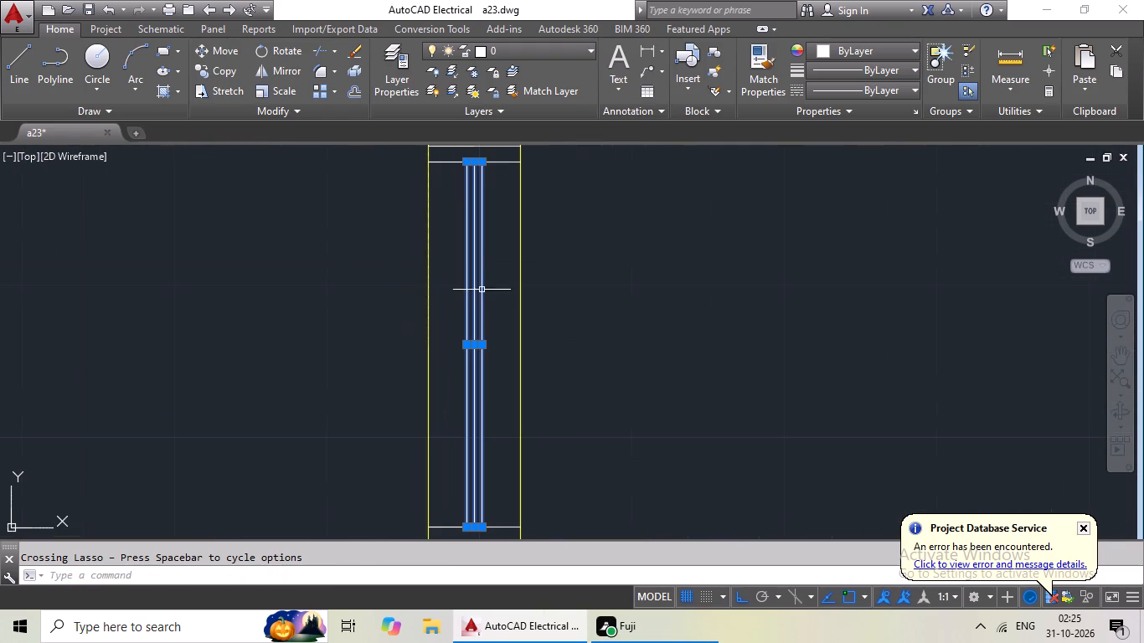
middle_click_drag(477, 187, 425, 326)
scroll(427, 270, "up", 1)
left_click_drag(469, 250, 393, 383)
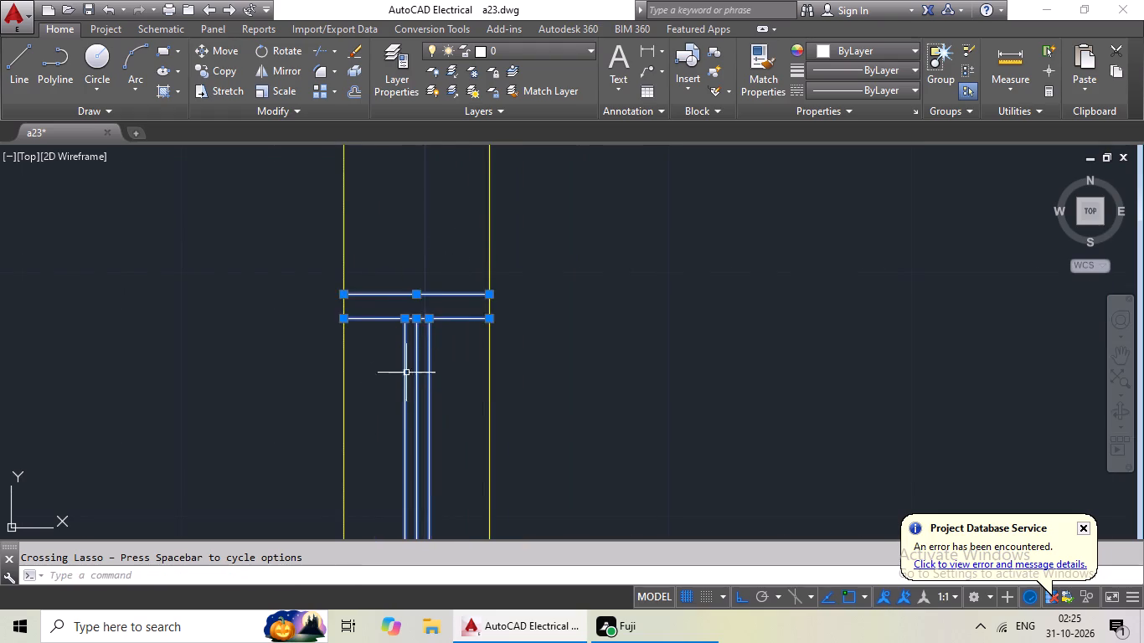
scroll(443, 322, "down", 3)
middle_click_drag(441, 413, 444, 275)
scroll(442, 310, "up", 4)
left_click_drag(477, 350, 383, 500)
Add the right outer wall's second window from the top, with glazing lines and both end frames, to the selection.
scroll(513, 420, "down", 4)
middle_click_drag(636, 414, 502, 421)
scroll(566, 398, "down", 4)
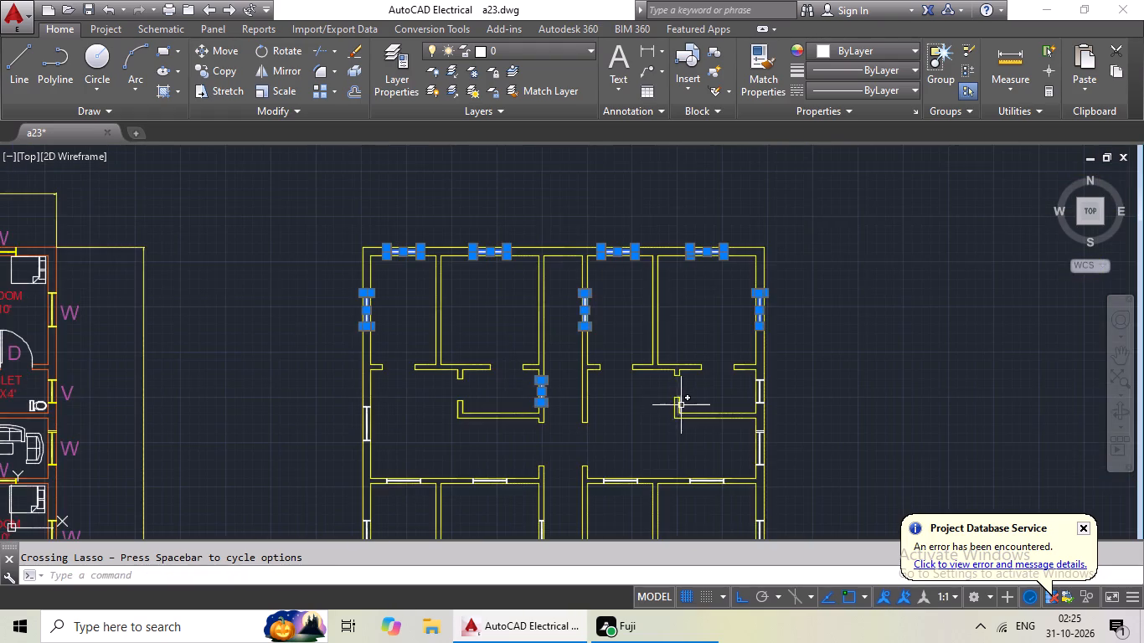
middle_click_drag(681, 405, 551, 405)
scroll(639, 402, "up", 5)
scroll(578, 340, "up", 2)
left_click_drag(578, 335, 466, 401)
scroll(539, 365, "down", 3)
scroll(537, 419, "up", 4)
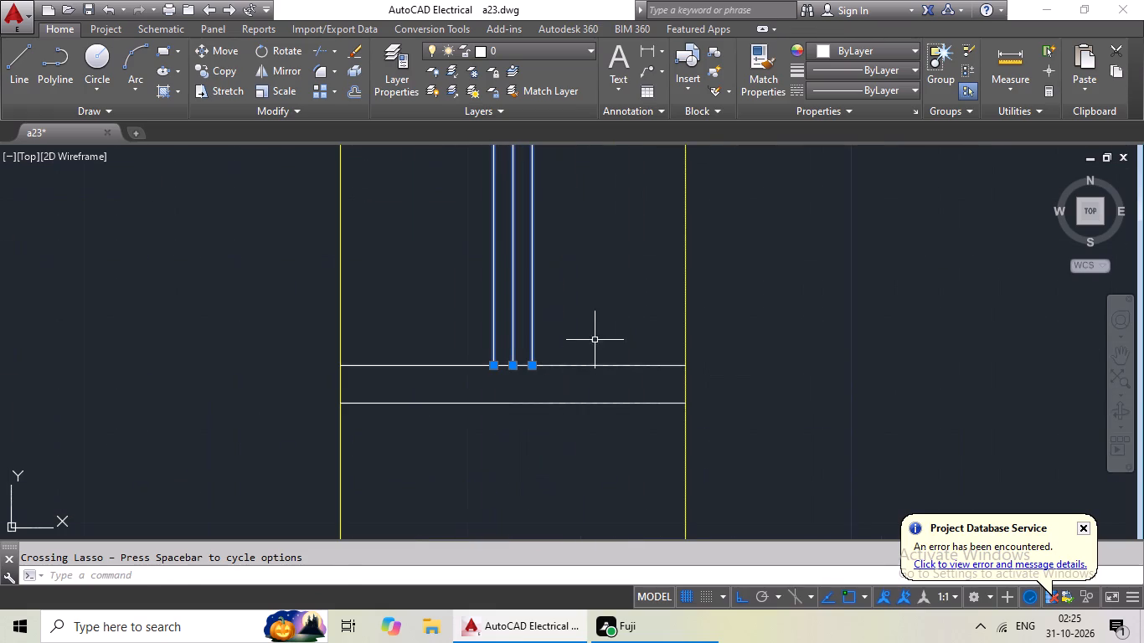
left_click_drag(585, 354, 508, 466)
left_click(508, 466)
middle_click_drag(597, 335, 426, 642)
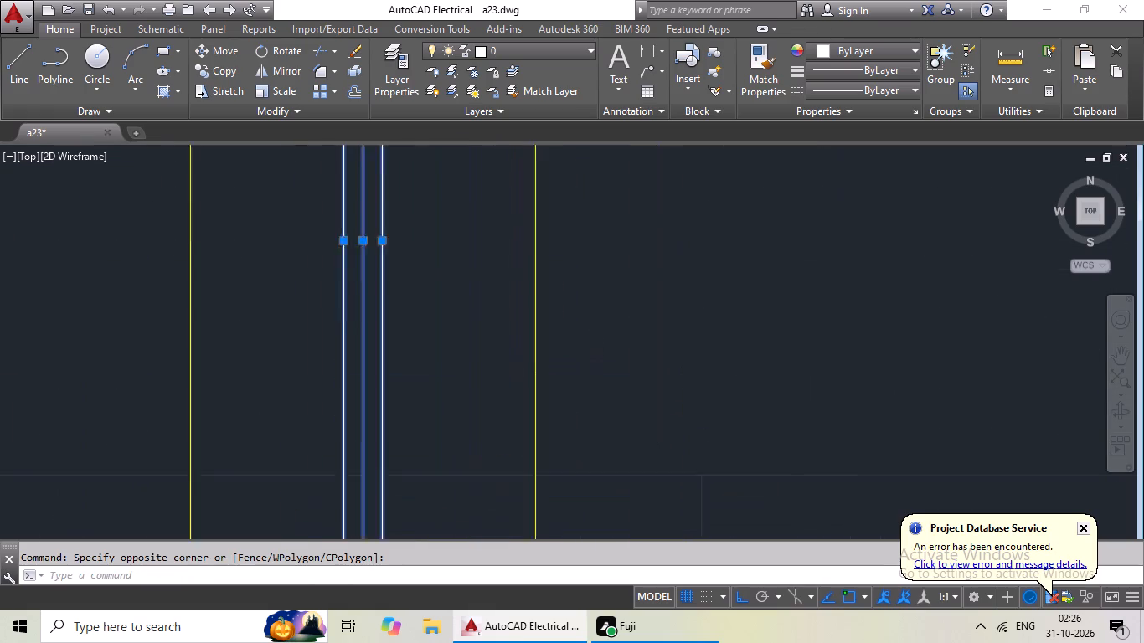
middle_click_drag(426, 642, 398, 641)
middle_click_drag(339, 327, 389, 642)
middle_click_drag(386, 283, 389, 512)
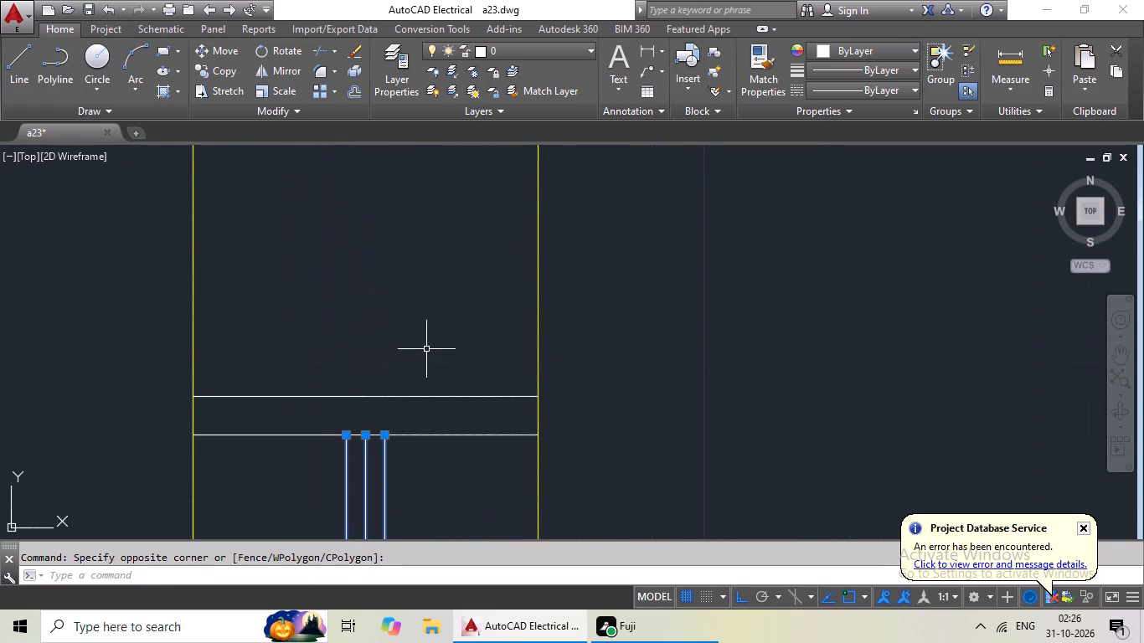
left_click_drag(426, 349, 336, 481)
Add the left outer wall's second window from the top, with glazing lines and both end frames, to the selection.
scroll(466, 433, "down", 4)
scroll(420, 517, "down", 2)
middle_click_drag(422, 516, 515, 331)
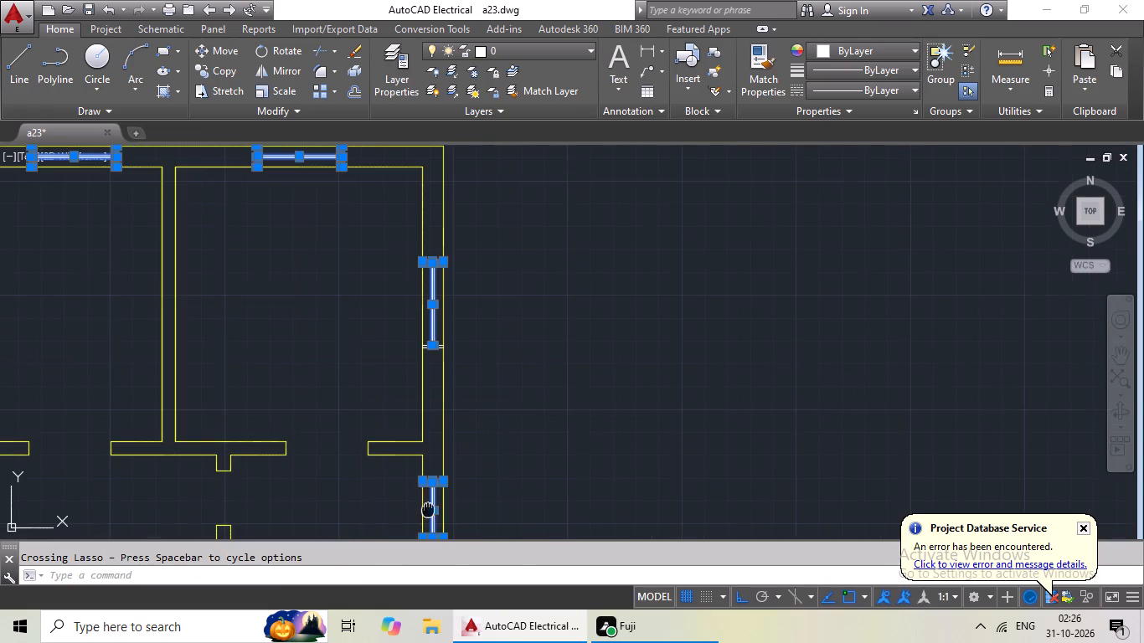
scroll(515, 286, "down", 3)
scroll(291, 326, "up", 5)
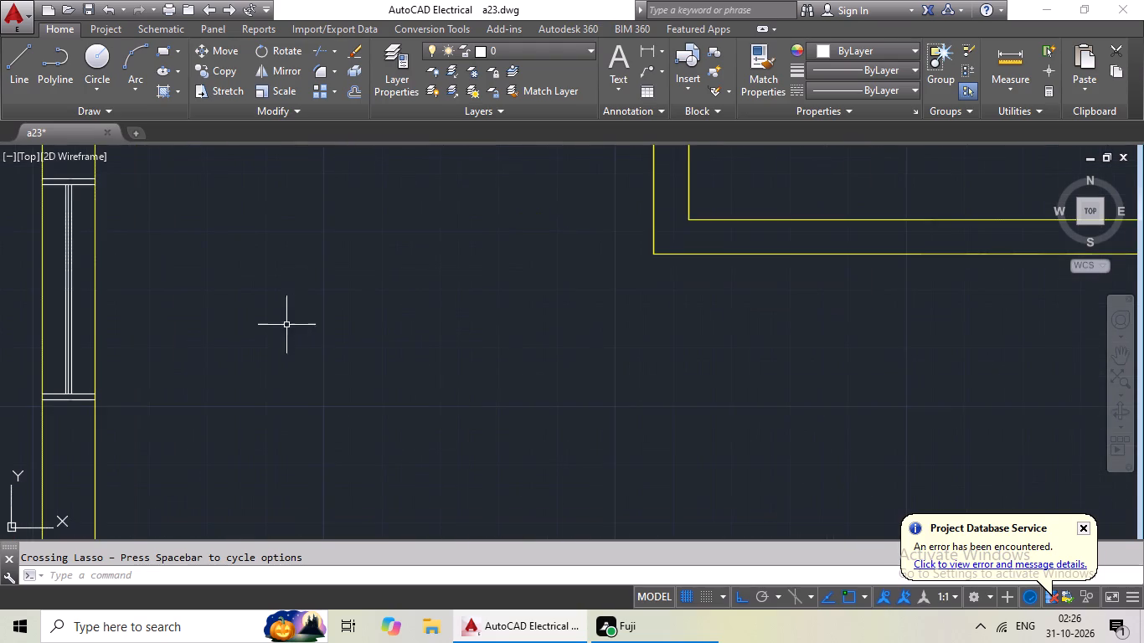
middle_click_drag(201, 319, 537, 383)
scroll(425, 361, "up", 3)
left_click_drag(413, 345, 252, 409)
scroll(348, 379, "down", 3)
middle_click_drag(358, 403, 381, 289)
scroll(358, 374, "up", 3)
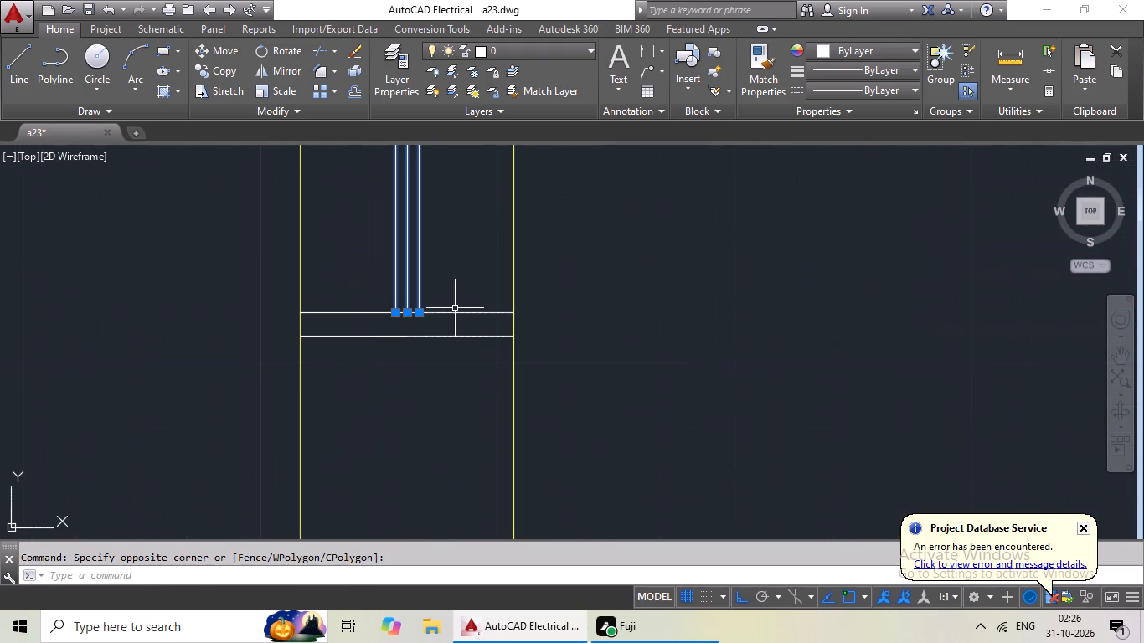
left_click_drag(495, 278, 332, 410)
middle_click_drag(431, 287, 371, 622)
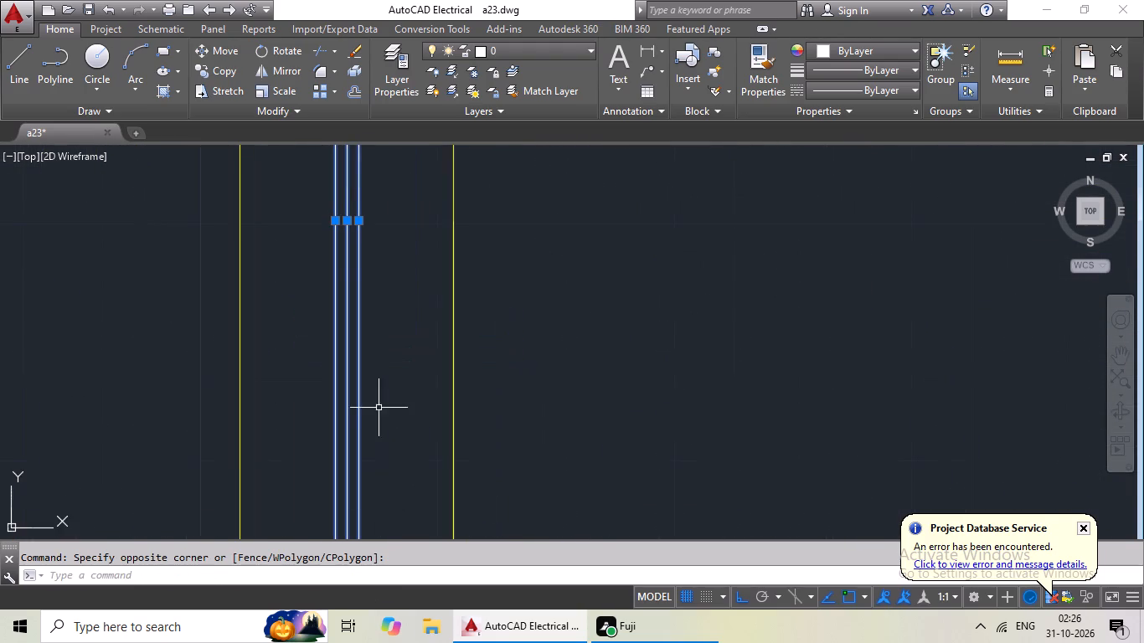
middle_click_drag(379, 403, 377, 640)
middle_click_drag(390, 379, 374, 633)
left_click_drag(358, 405, 287, 517)
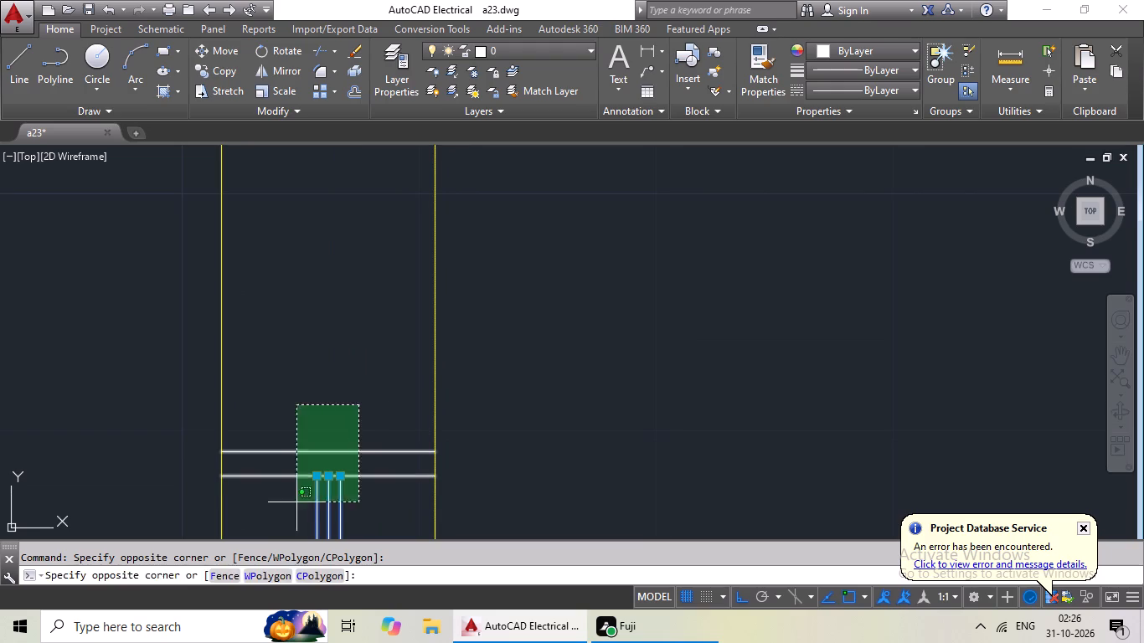
left_click_drag(287, 517, 280, 532)
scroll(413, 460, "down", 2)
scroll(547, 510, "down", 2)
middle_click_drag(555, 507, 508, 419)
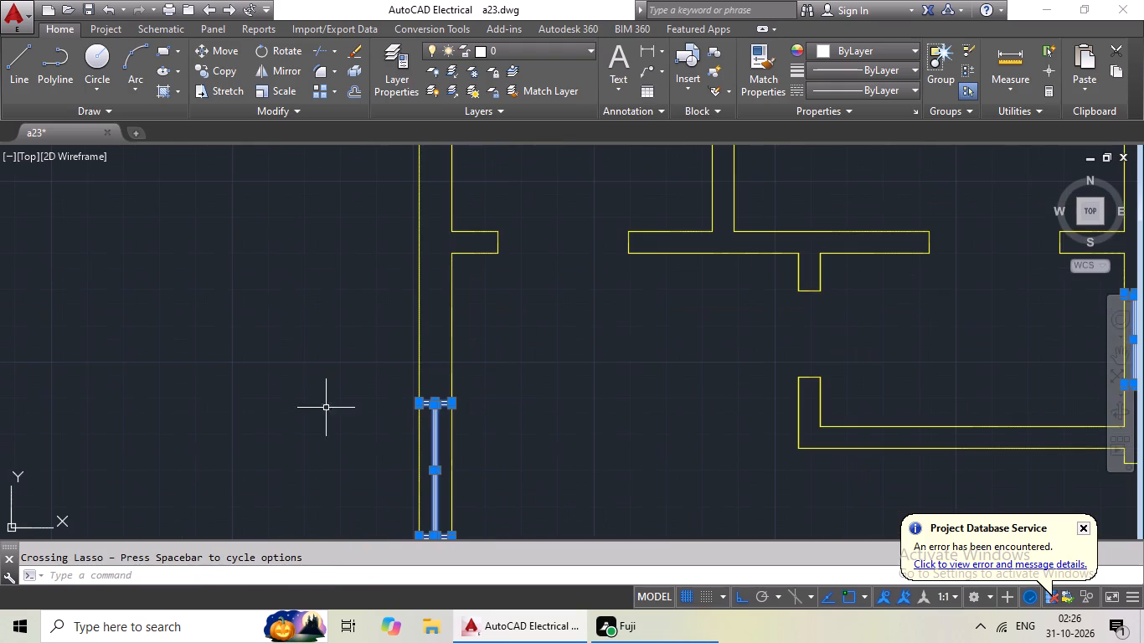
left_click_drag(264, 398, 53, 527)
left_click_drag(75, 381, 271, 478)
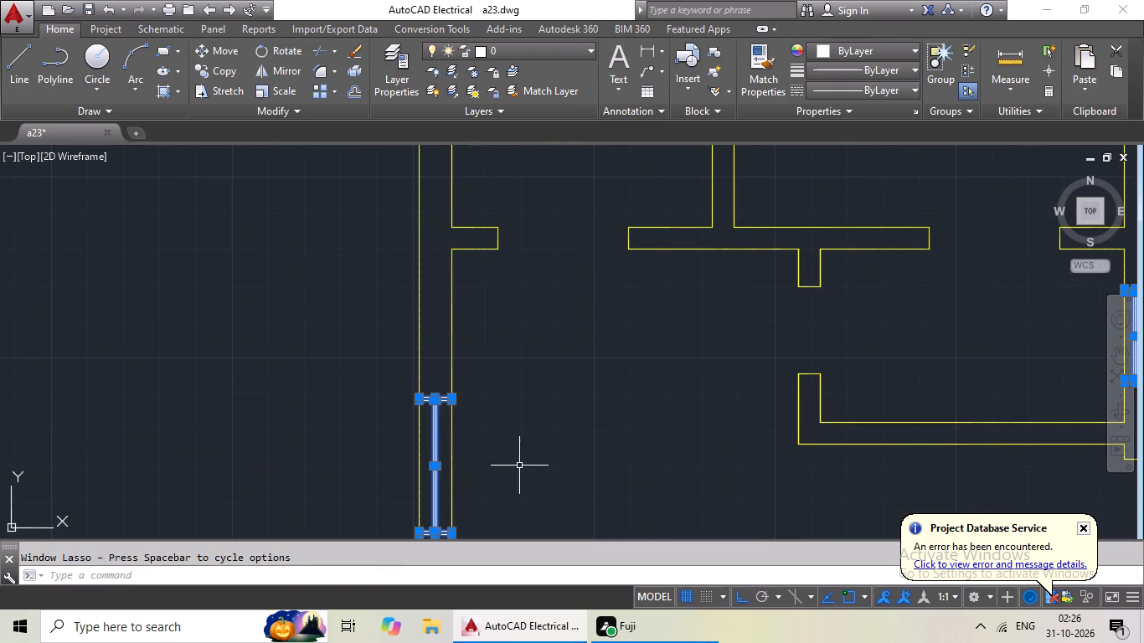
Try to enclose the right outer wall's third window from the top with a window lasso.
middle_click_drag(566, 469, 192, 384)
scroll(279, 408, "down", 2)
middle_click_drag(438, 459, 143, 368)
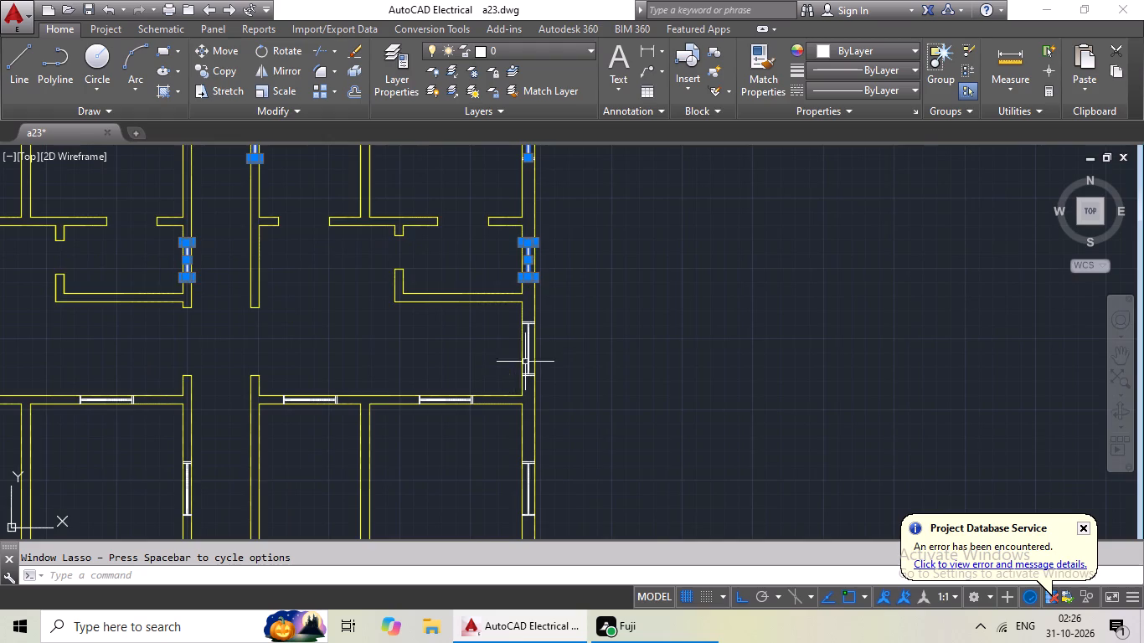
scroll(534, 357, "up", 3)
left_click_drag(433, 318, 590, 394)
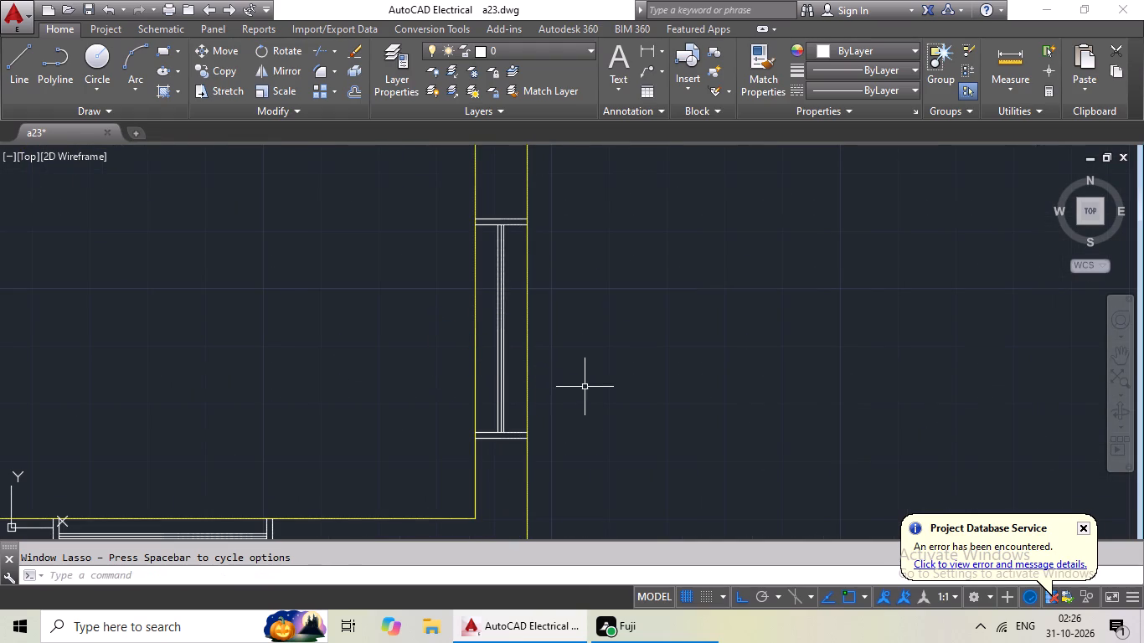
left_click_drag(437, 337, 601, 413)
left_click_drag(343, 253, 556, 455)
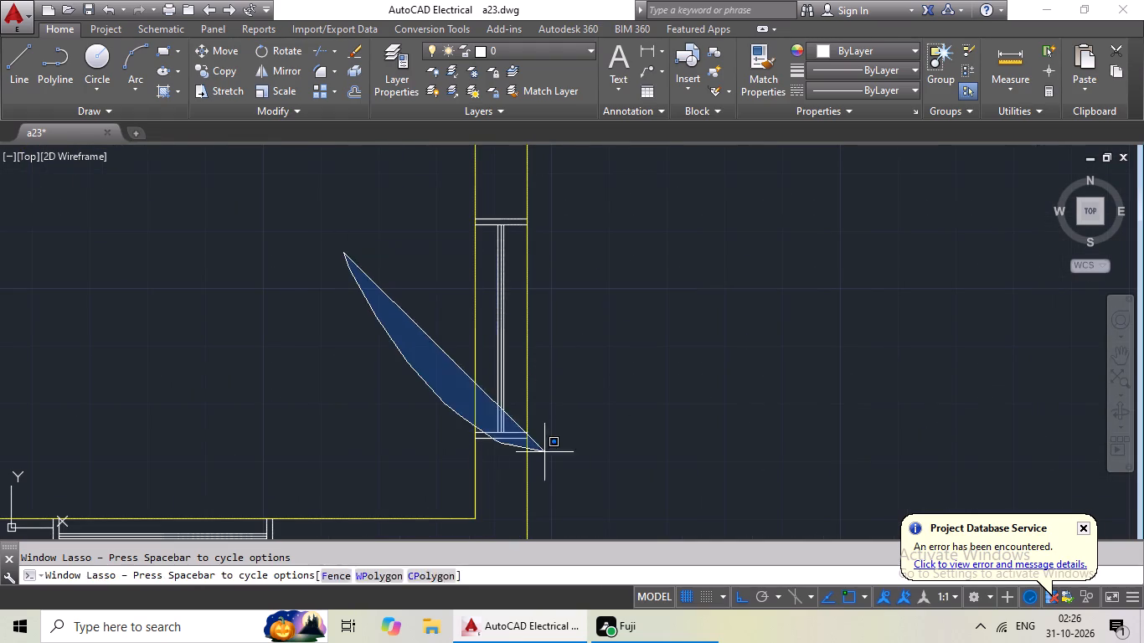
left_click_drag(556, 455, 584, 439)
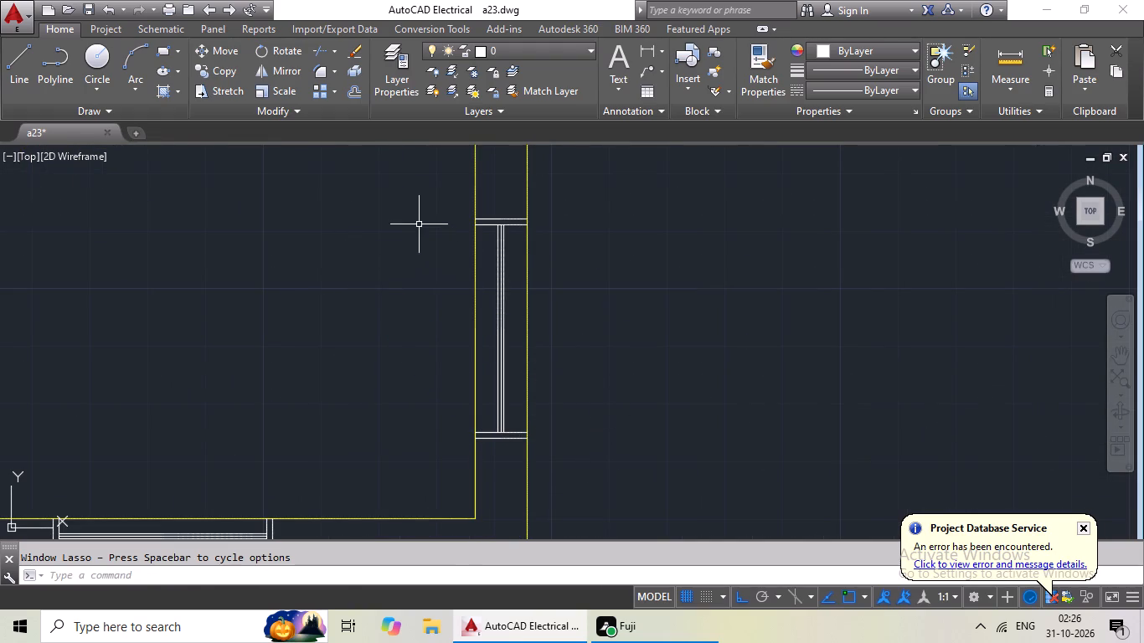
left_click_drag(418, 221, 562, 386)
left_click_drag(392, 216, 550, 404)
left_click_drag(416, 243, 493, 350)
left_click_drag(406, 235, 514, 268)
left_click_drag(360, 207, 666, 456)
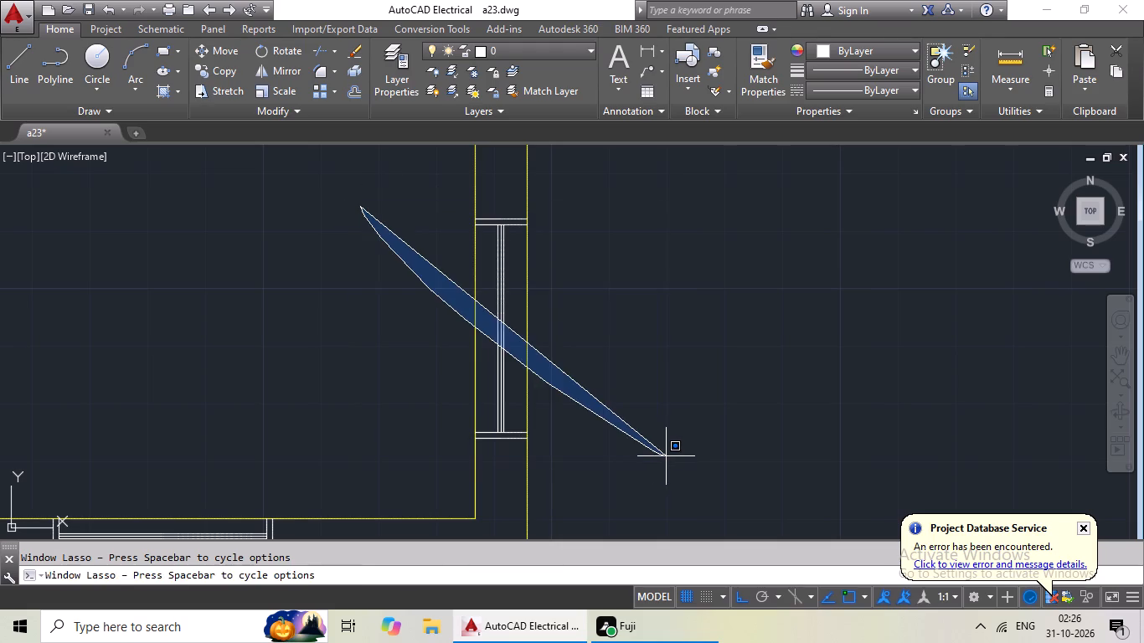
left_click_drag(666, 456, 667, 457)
Add the right outer wall's third window from the top, with glazing lines and both end frames, to the selection.
left_click_drag(325, 313, 794, 596)
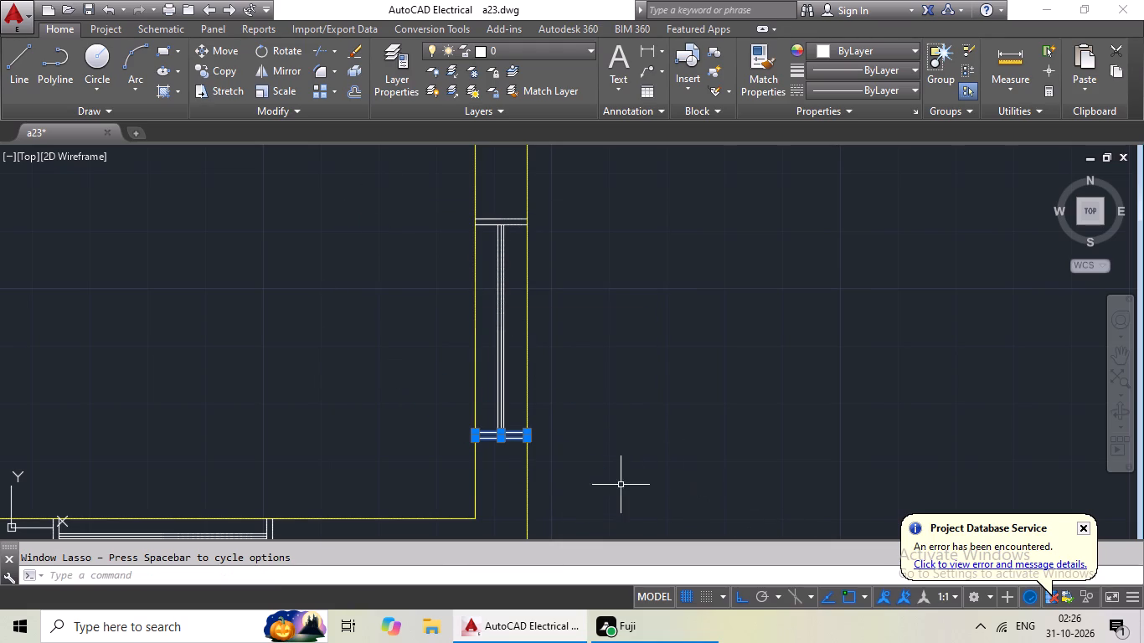
scroll(509, 239, "up", 3)
left_click_drag(516, 228, 426, 448)
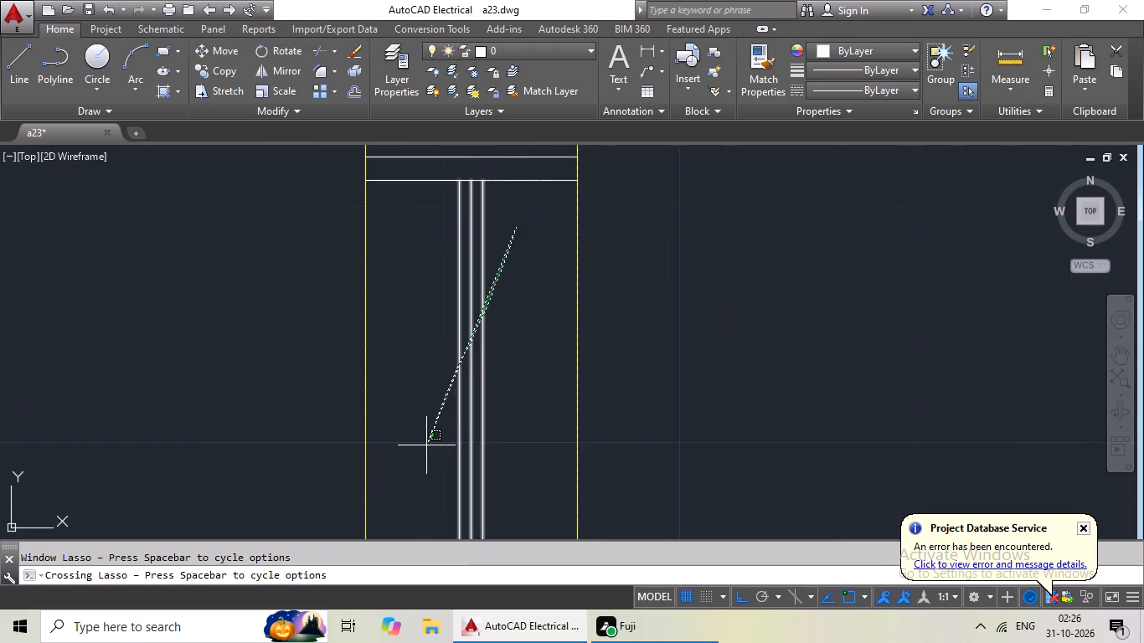
middle_click_drag(526, 396, 502, 522)
left_click_drag(511, 255, 420, 404)
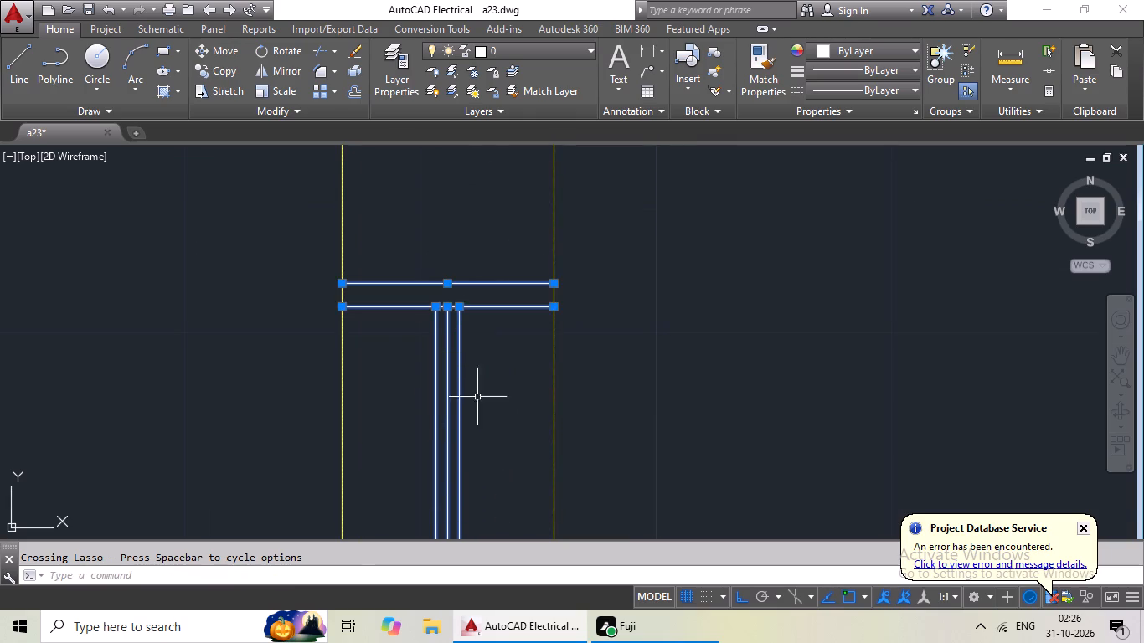
Add the glazing lines and right end frame of the middle horizontal wall's rightmost window to the selection.
scroll(478, 396, "down", 7)
middle_click_drag(362, 522, 465, 452)
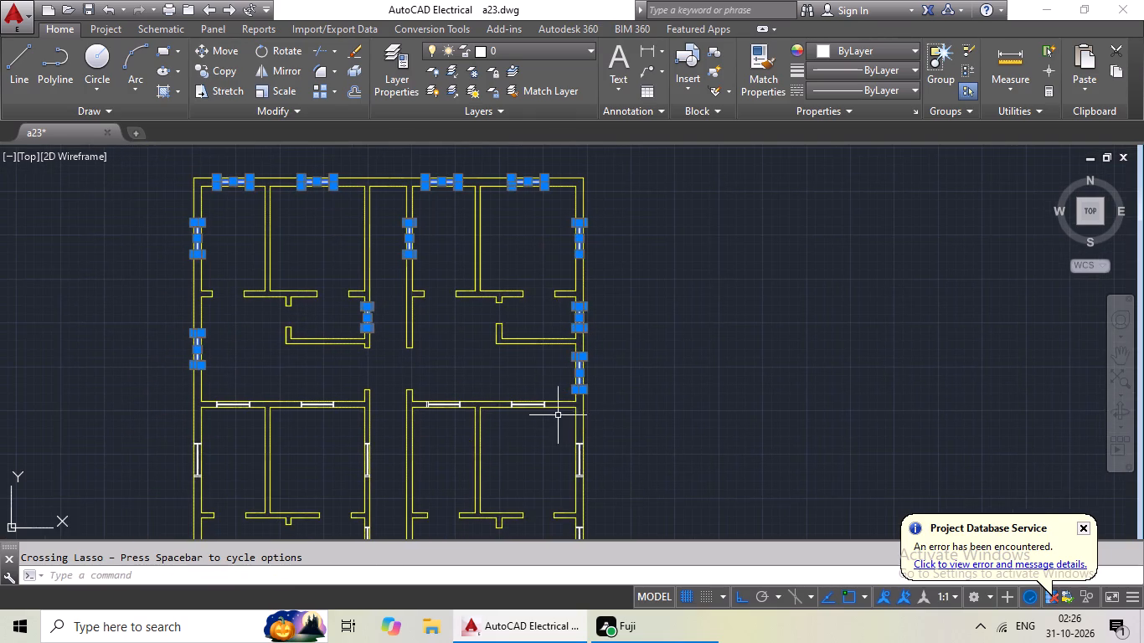
scroll(503, 407, "up", 5)
middle_click_drag(667, 404, 383, 404)
scroll(524, 418, "up", 2)
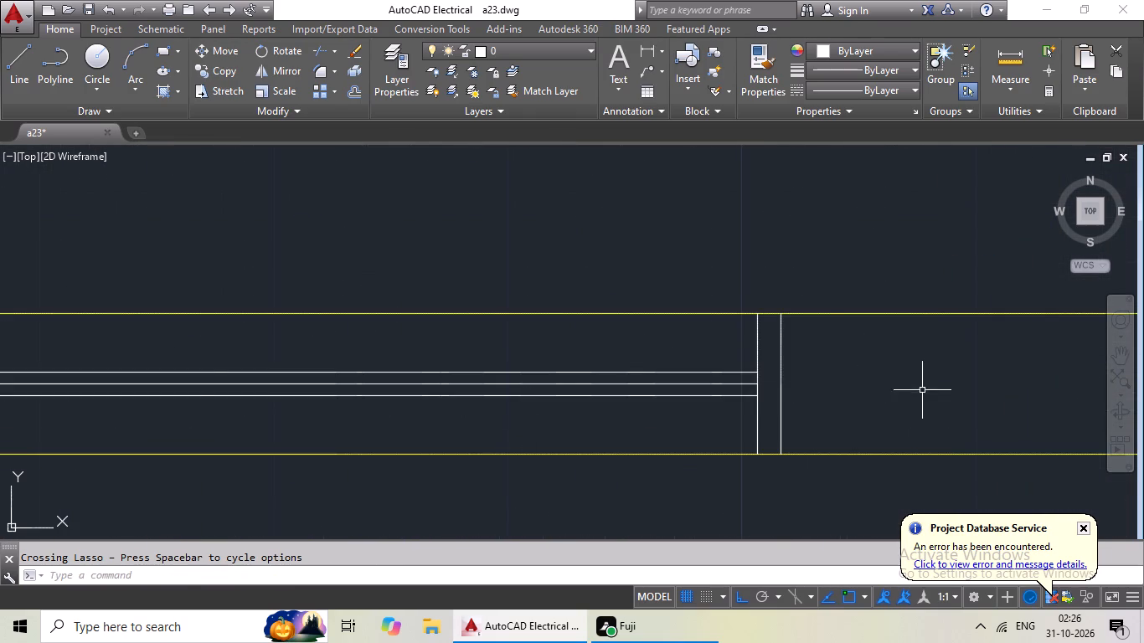
left_click_drag(910, 388, 71, 352)
Add both left end frame lines of the middle horizontal wall's rightmost window to the selection.
scroll(317, 382, "down", 2)
middle_click_drag(322, 390, 435, 392)
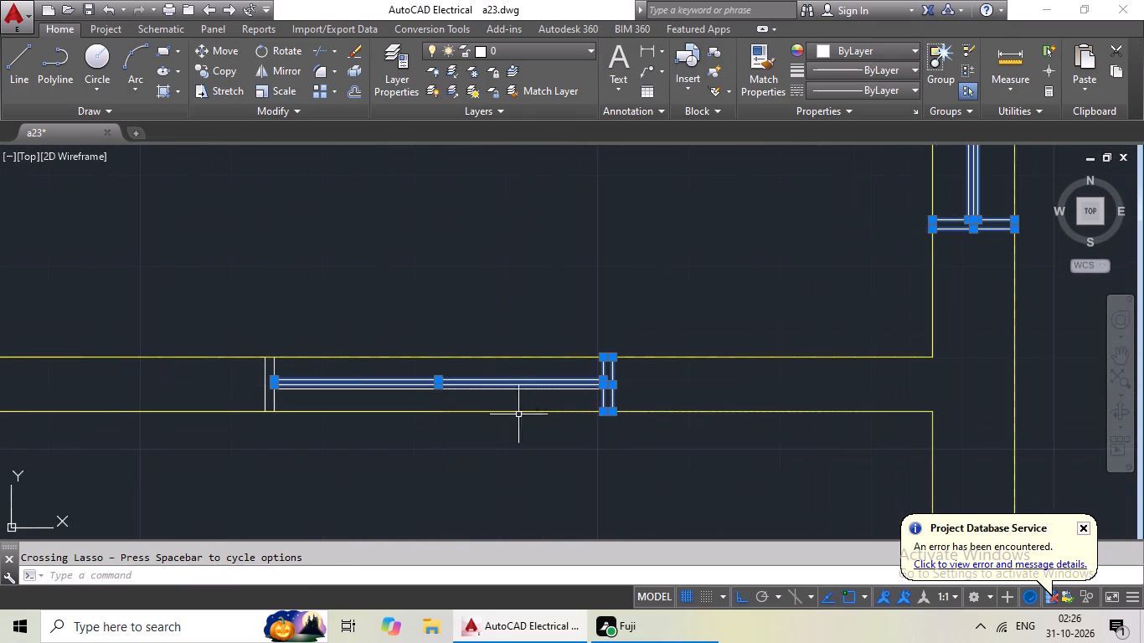
scroll(509, 409, "up", 4)
left_click_drag(595, 277, 213, 367)
left_click(254, 389)
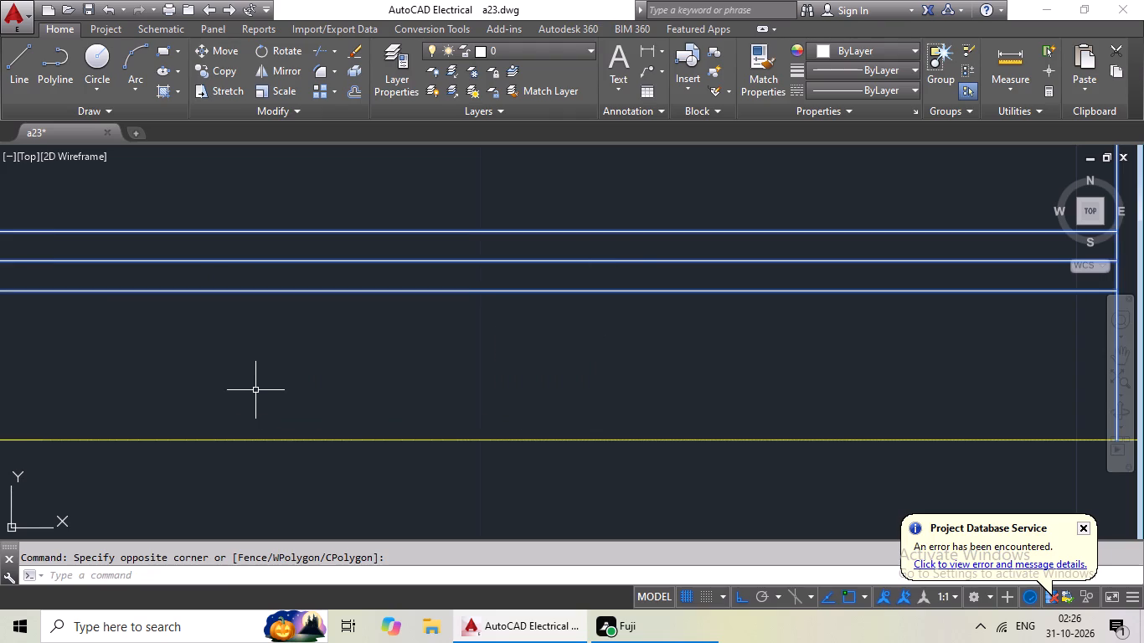
middle_click_drag(304, 405, 487, 435)
middle_click_drag(590, 435, 802, 437)
scroll(267, 370, "down", 2)
middle_click_drag(195, 368, 648, 420)
left_click_drag(543, 384, 533, 384)
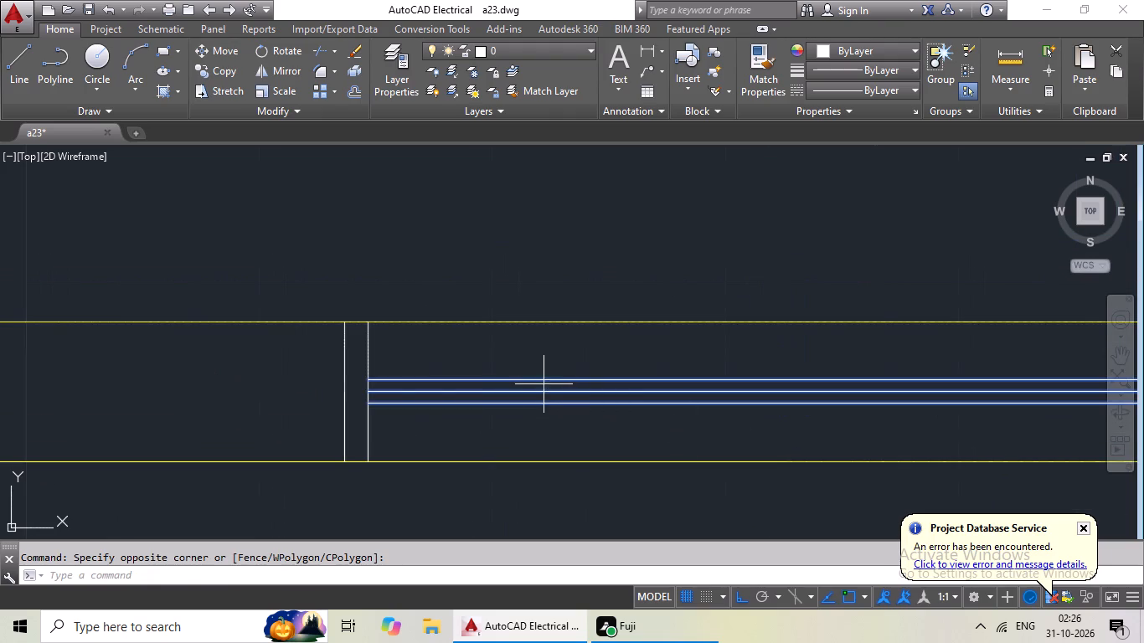
left_click_drag(533, 384, 215, 403)
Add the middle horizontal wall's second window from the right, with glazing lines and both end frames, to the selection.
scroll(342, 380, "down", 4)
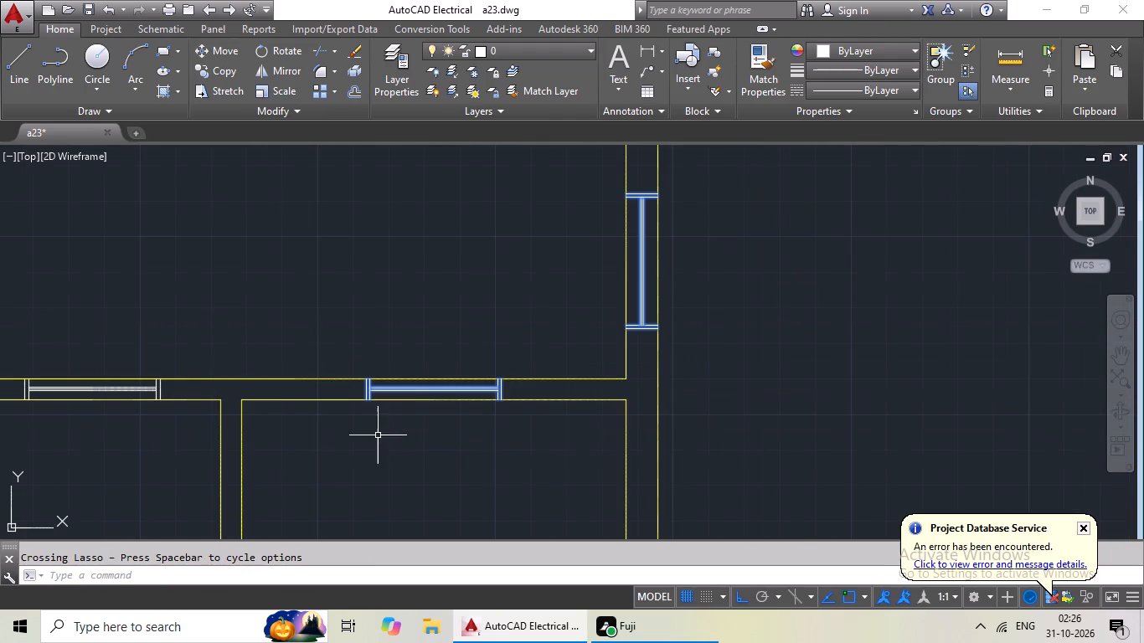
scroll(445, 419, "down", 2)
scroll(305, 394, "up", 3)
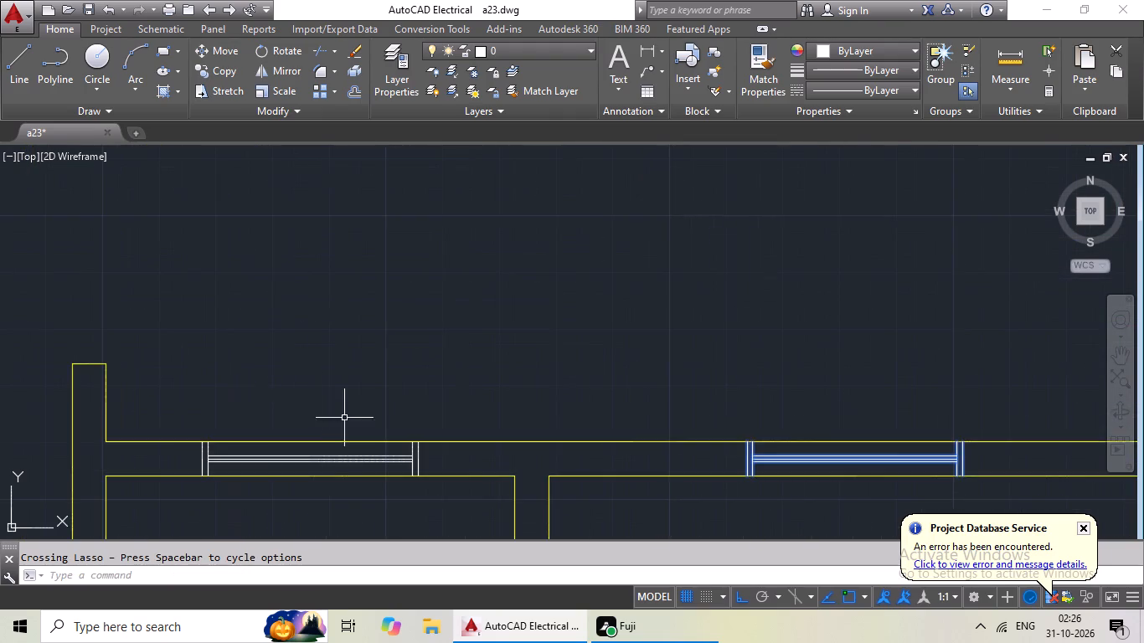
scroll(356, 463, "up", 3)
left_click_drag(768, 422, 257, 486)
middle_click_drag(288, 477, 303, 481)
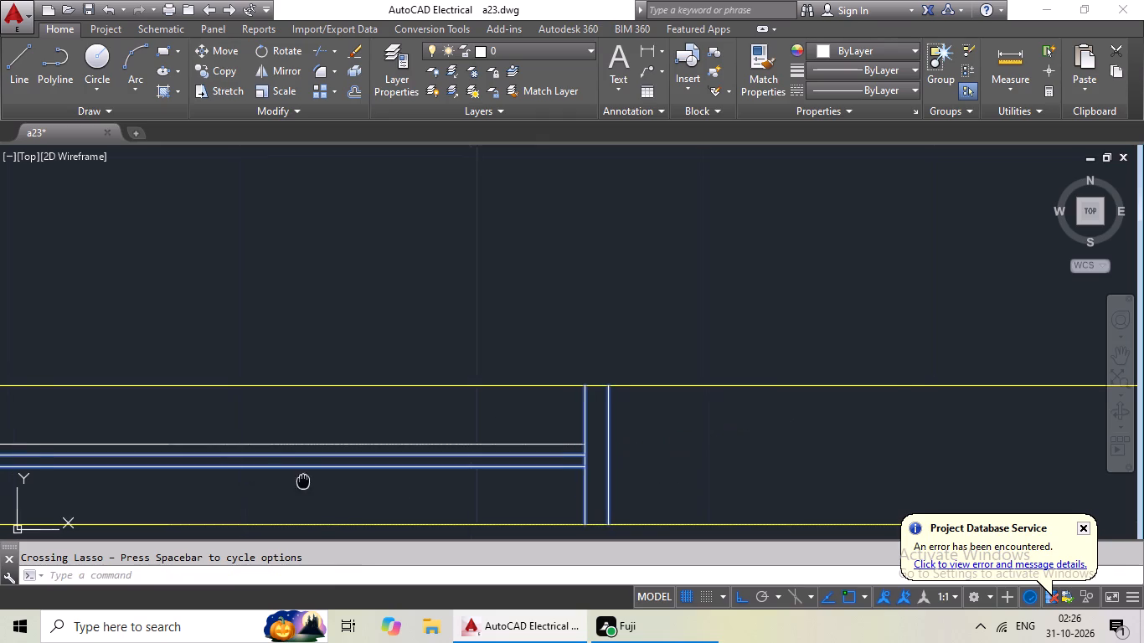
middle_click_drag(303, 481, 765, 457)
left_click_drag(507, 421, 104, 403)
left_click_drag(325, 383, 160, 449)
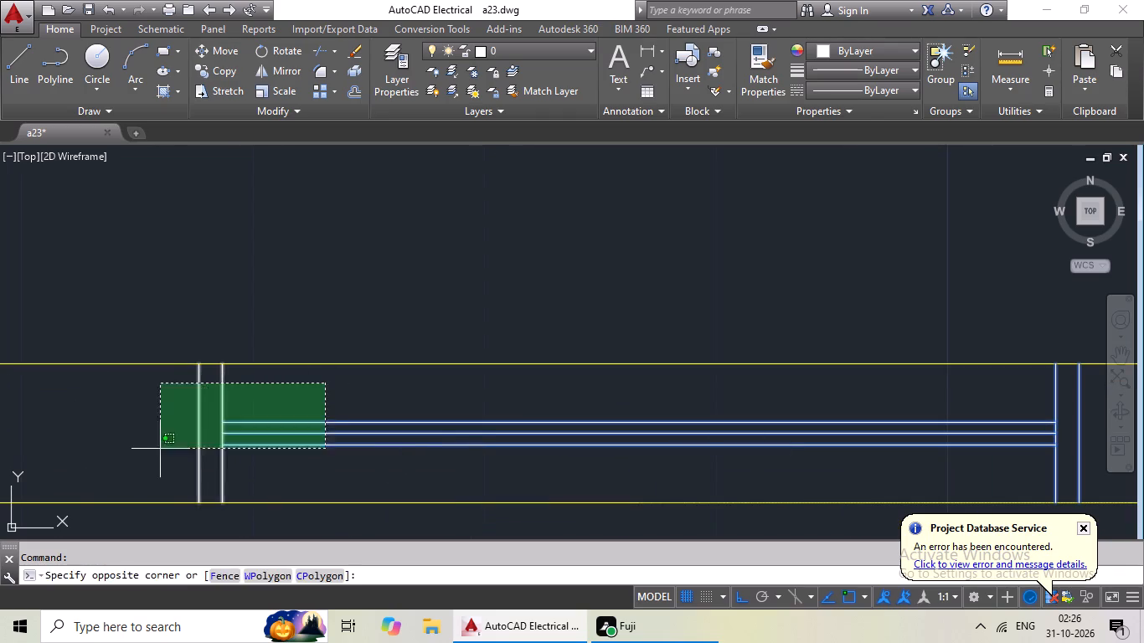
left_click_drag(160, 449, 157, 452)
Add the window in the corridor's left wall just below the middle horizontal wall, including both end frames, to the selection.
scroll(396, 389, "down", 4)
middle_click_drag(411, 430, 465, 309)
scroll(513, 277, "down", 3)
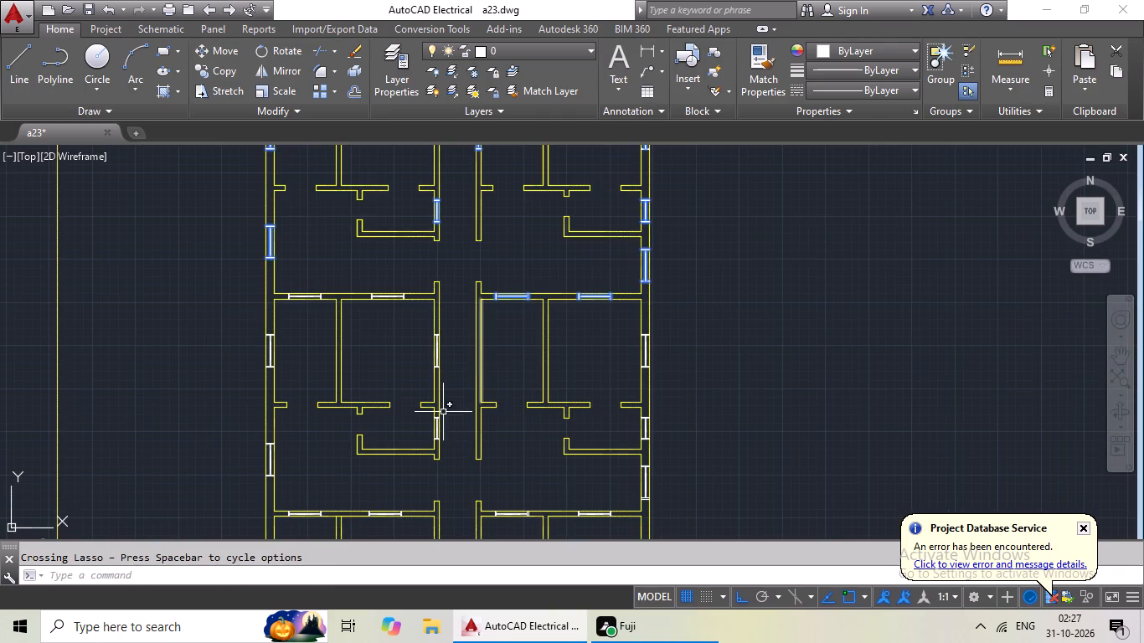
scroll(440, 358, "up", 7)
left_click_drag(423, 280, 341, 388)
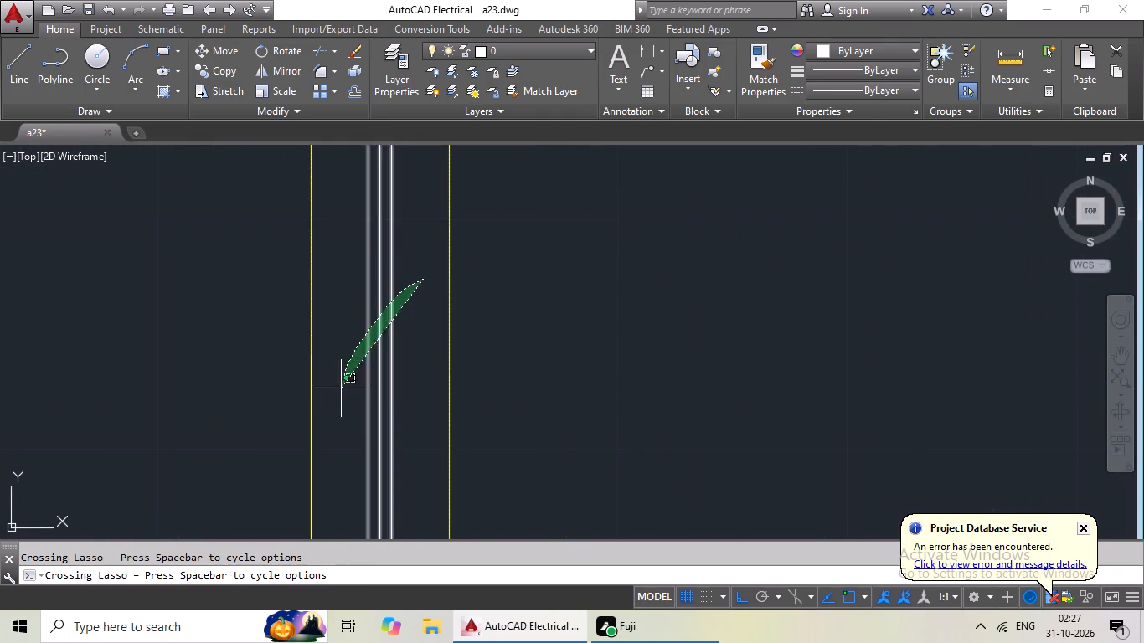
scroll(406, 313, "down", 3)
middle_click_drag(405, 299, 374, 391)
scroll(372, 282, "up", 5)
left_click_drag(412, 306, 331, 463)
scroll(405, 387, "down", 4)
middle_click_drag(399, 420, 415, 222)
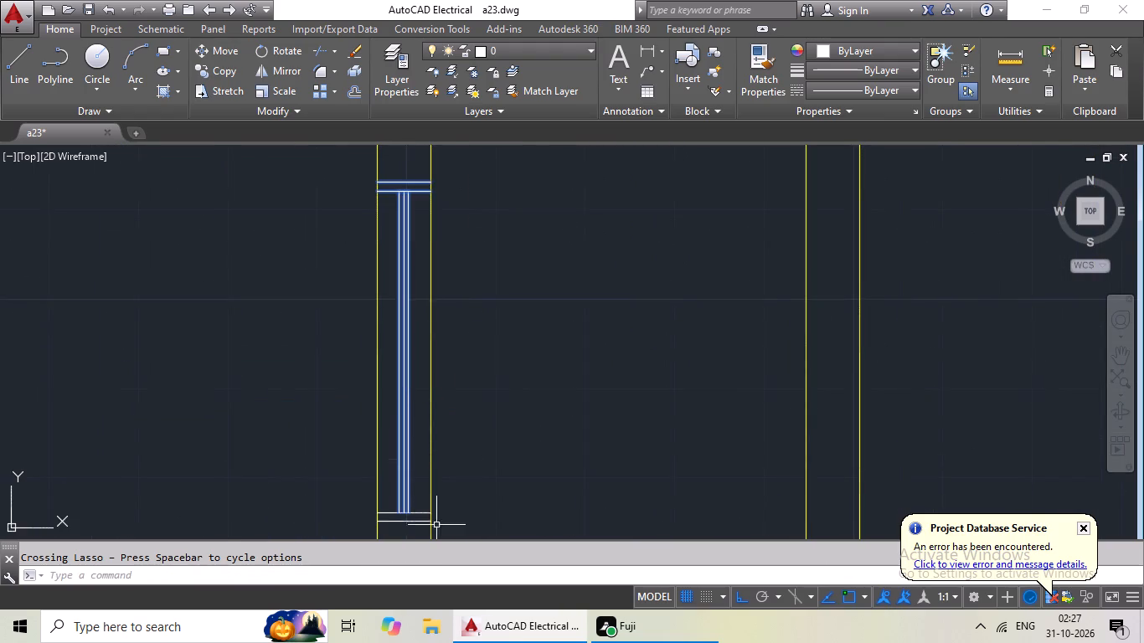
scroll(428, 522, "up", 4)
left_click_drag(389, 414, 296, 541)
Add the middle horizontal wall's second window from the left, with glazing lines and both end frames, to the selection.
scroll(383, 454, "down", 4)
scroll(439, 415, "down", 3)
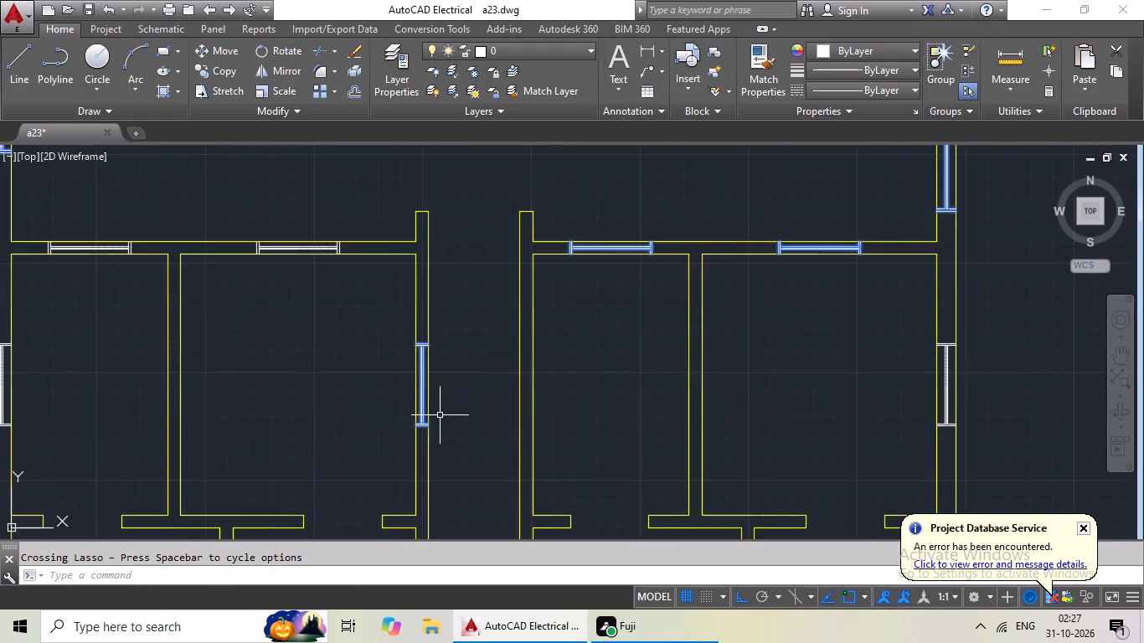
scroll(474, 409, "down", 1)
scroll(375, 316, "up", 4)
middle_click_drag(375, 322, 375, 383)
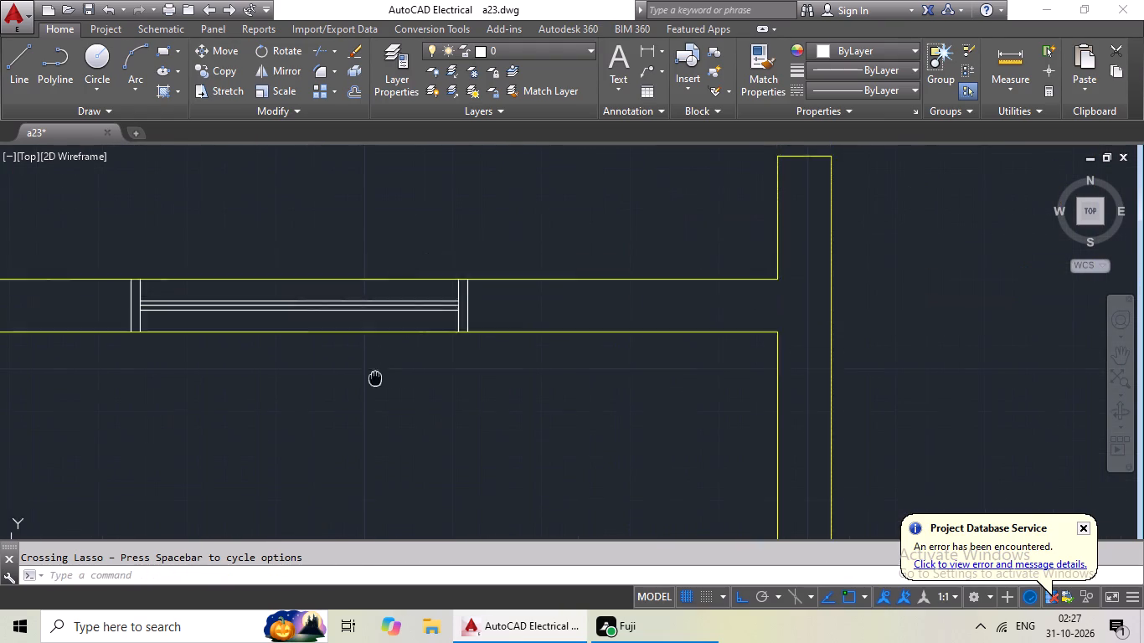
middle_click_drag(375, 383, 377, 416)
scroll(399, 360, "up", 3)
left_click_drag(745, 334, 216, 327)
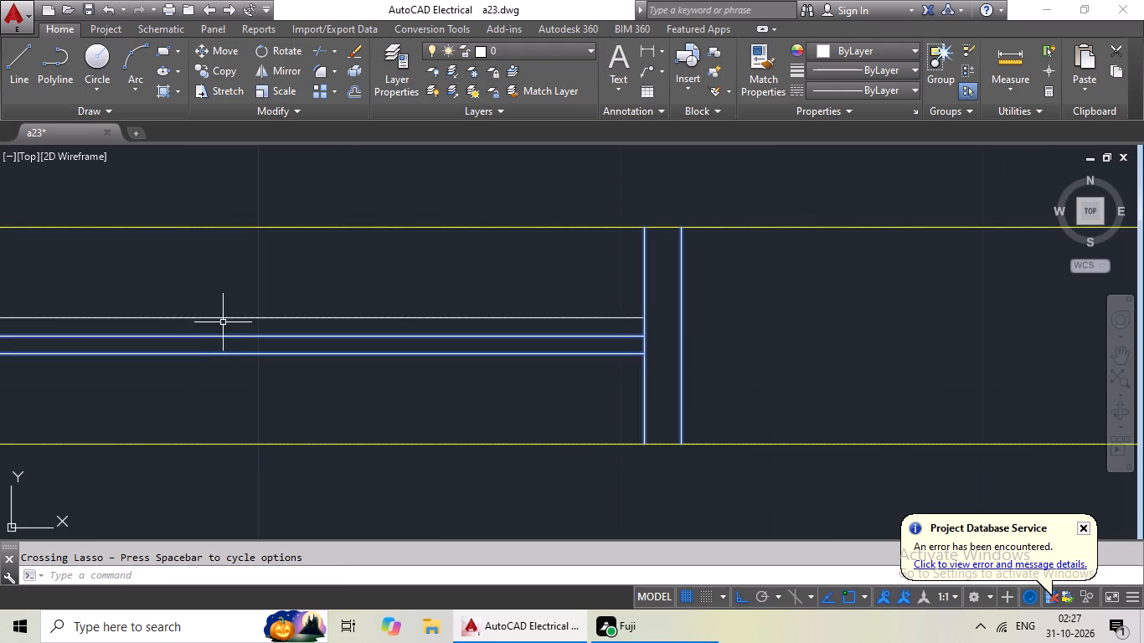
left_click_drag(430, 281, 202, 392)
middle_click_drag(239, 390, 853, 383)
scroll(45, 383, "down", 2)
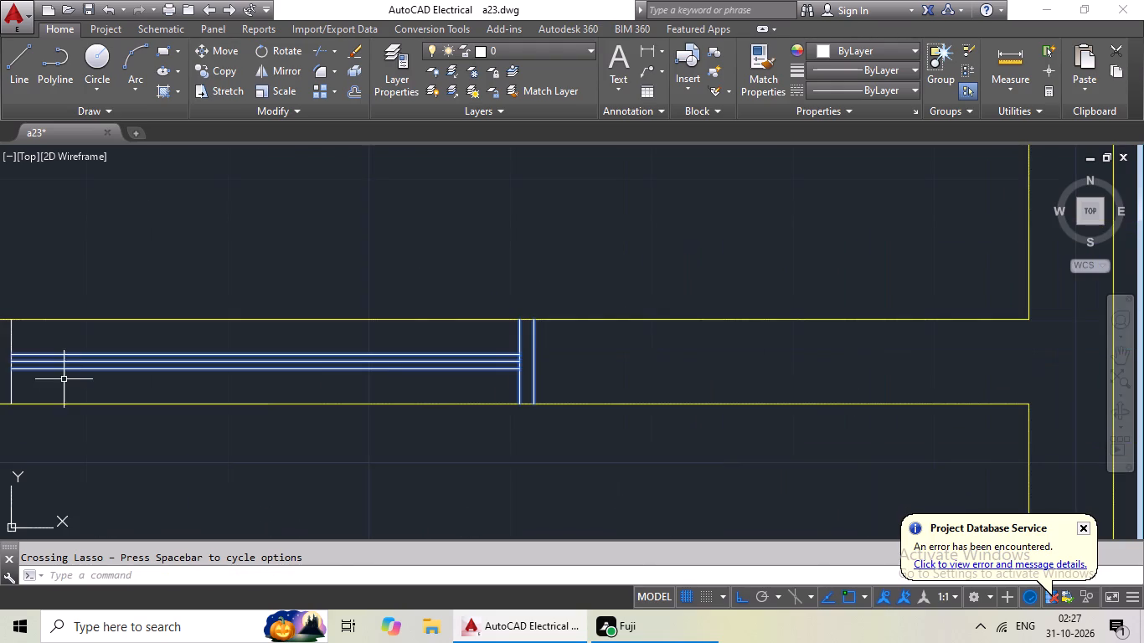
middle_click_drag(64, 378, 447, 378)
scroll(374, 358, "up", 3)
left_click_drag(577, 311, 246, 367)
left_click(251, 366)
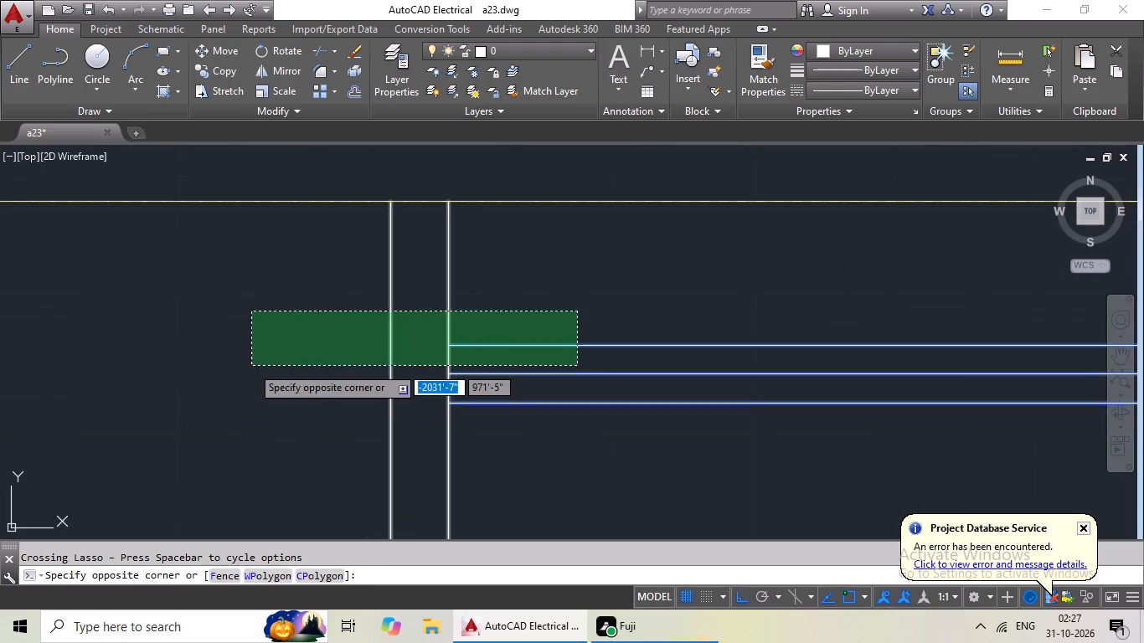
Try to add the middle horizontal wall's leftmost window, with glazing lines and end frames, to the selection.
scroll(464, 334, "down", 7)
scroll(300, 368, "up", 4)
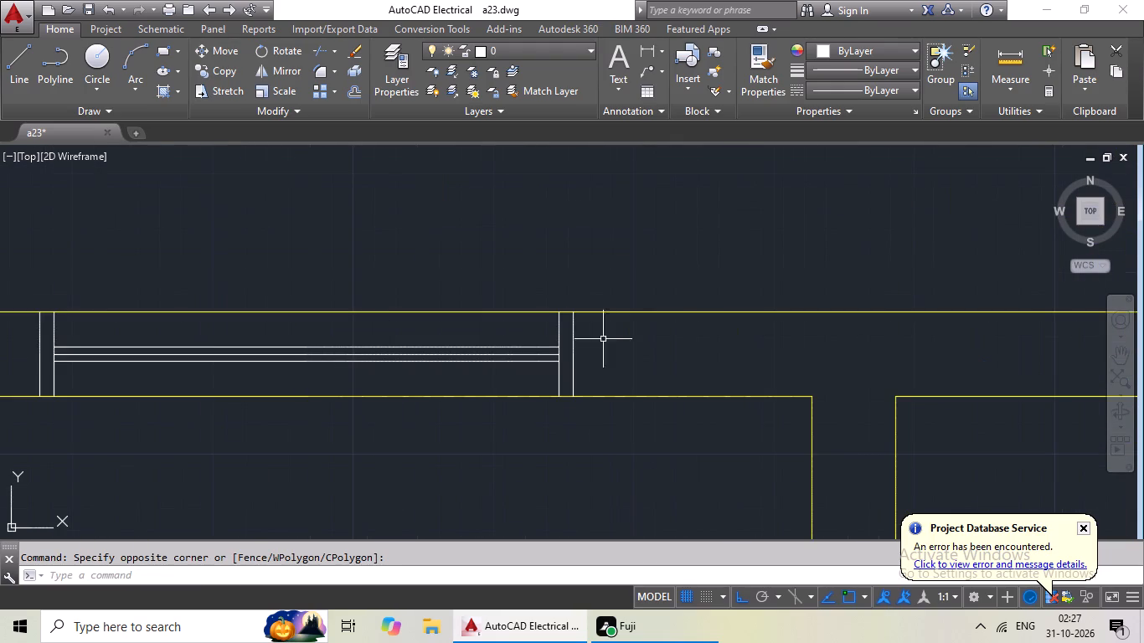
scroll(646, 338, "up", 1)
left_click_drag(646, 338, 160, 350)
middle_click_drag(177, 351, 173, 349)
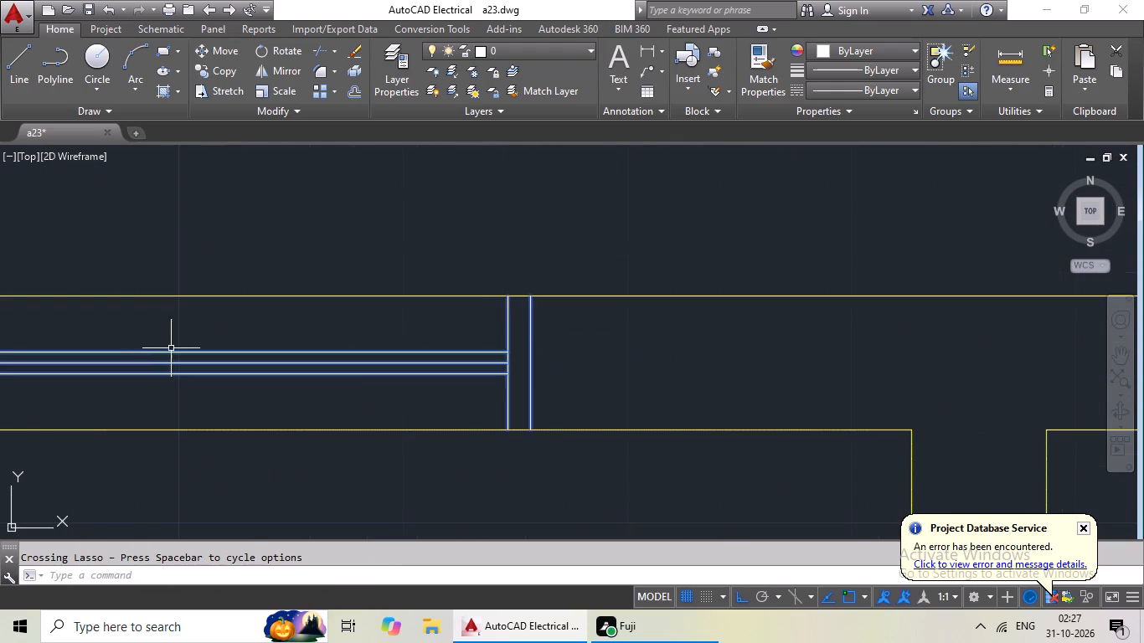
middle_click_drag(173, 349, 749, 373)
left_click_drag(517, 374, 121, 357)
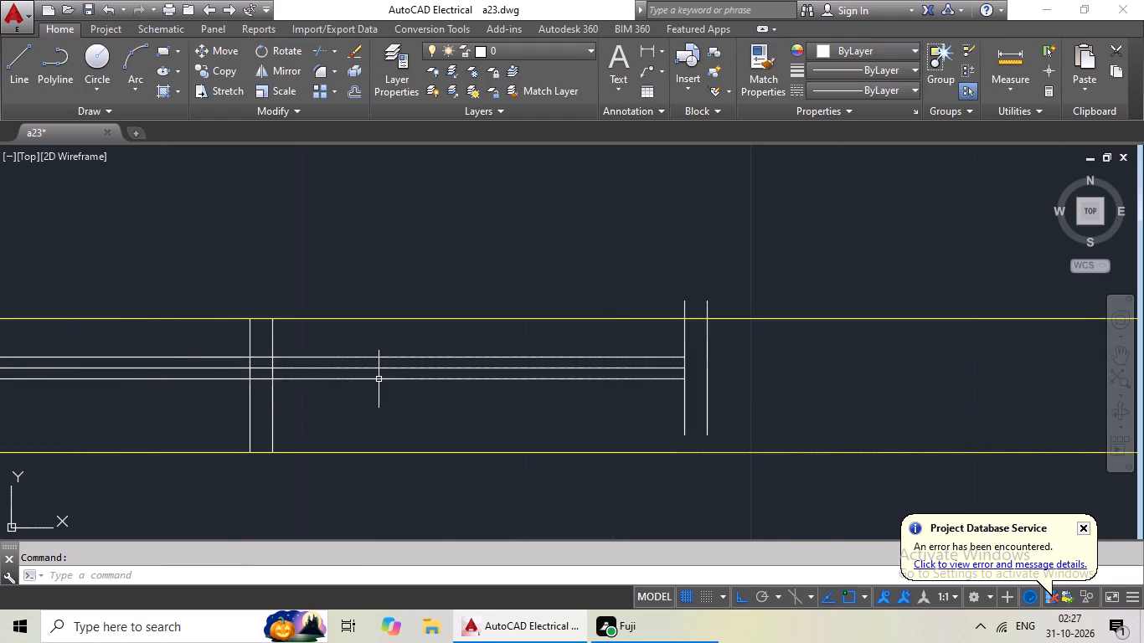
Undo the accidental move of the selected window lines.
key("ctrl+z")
Restart the selection with the top wall's rightmost window, including its glazing lines and both end frames.
scroll(419, 380, "down", 8)
middle_click_drag(550, 355, 511, 391)
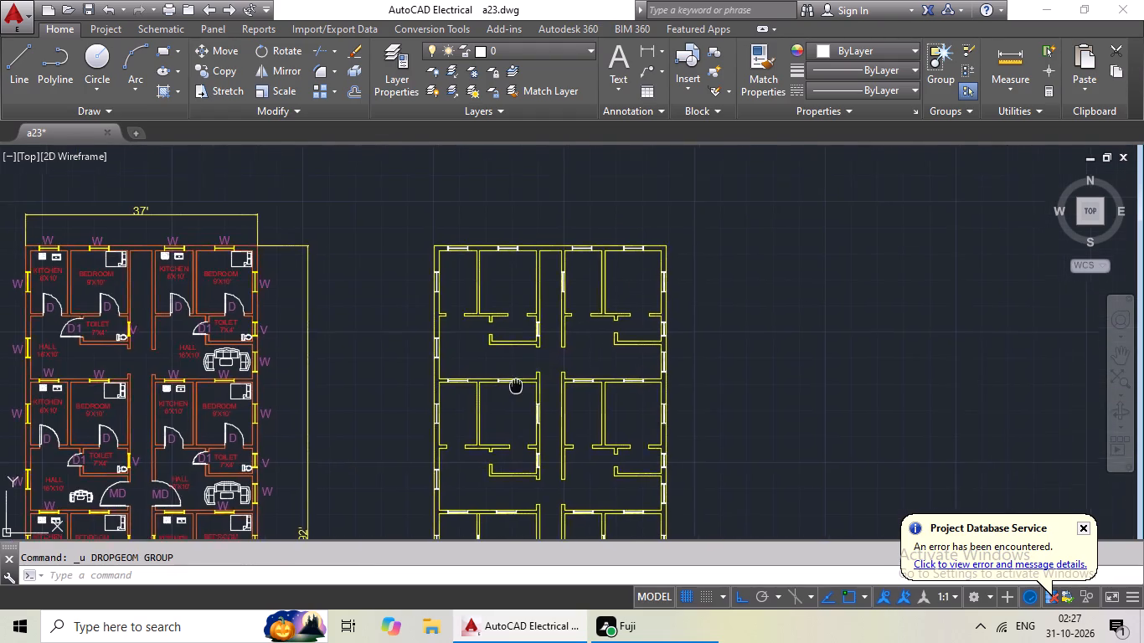
middle_click_drag(511, 391, 498, 403)
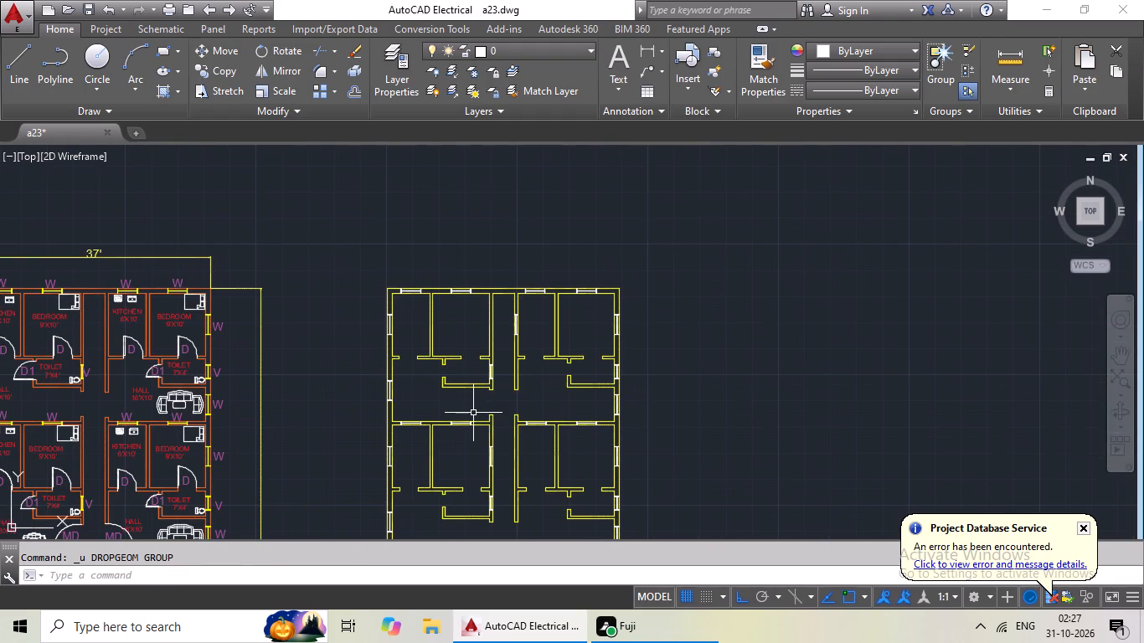
scroll(596, 275, "up", 3)
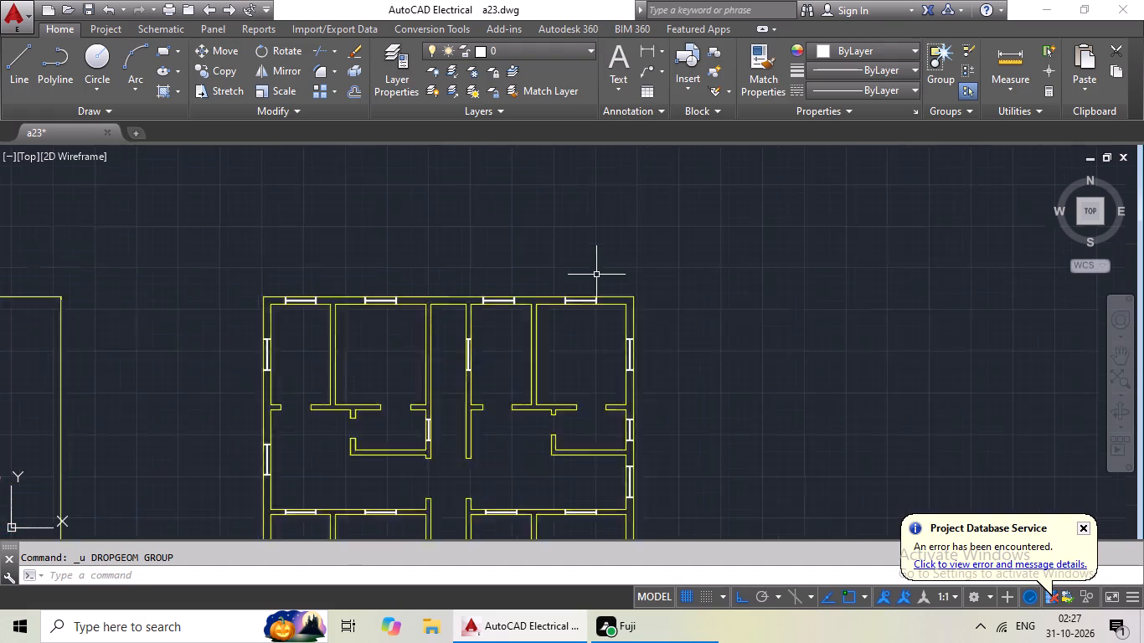
scroll(596, 275, "up", 1)
scroll(595, 378, "up", 3)
left_click_drag(739, 382, 250, 329)
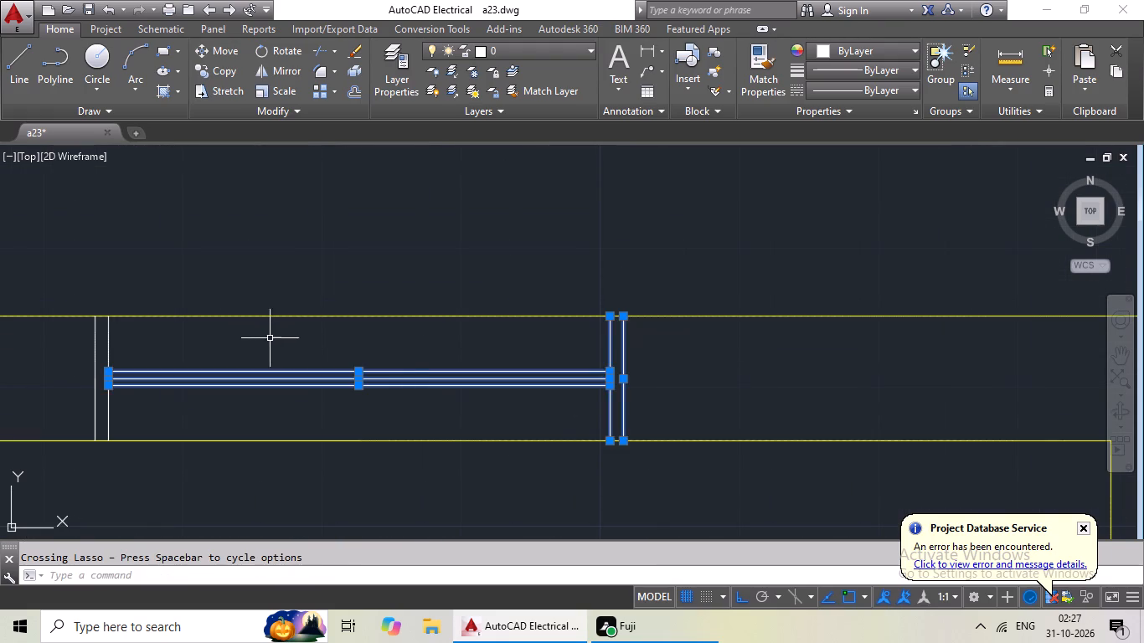
middle_click_drag(279, 349, 643, 353)
left_click_drag(625, 357, 343, 372)
Add the top wall's second window from the right, with glazing lines and both end frames, to the selection.
scroll(399, 378, "down", 3)
middle_click_drag(400, 391, 645, 388)
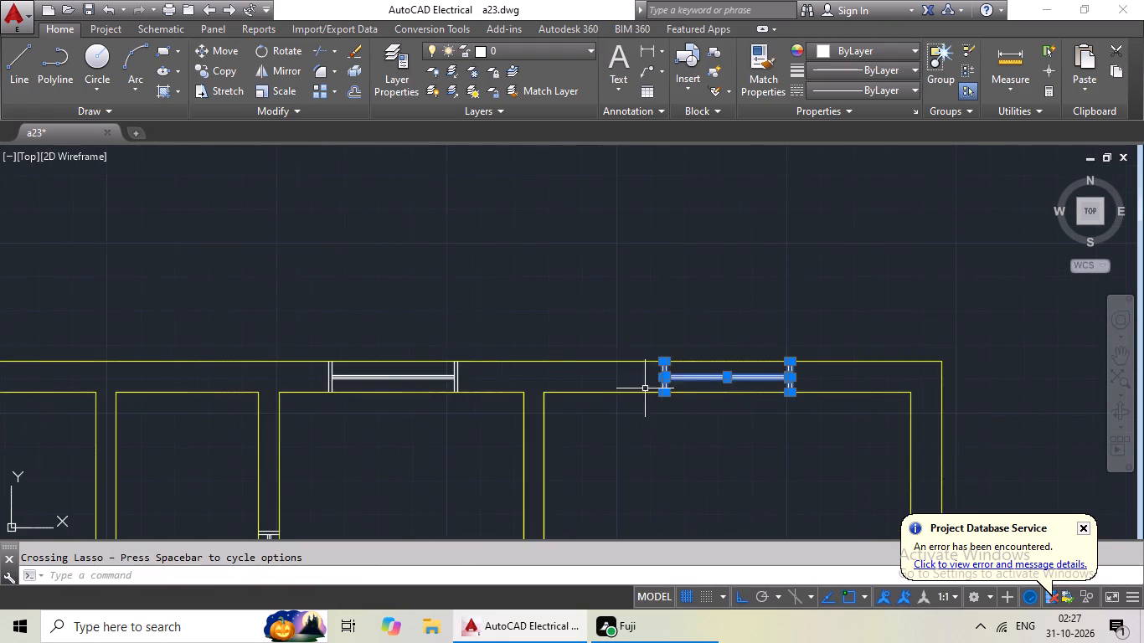
scroll(437, 383, "up", 4)
left_click_drag(617, 340, 113, 301)
middle_click_drag(163, 320, 238, 324)
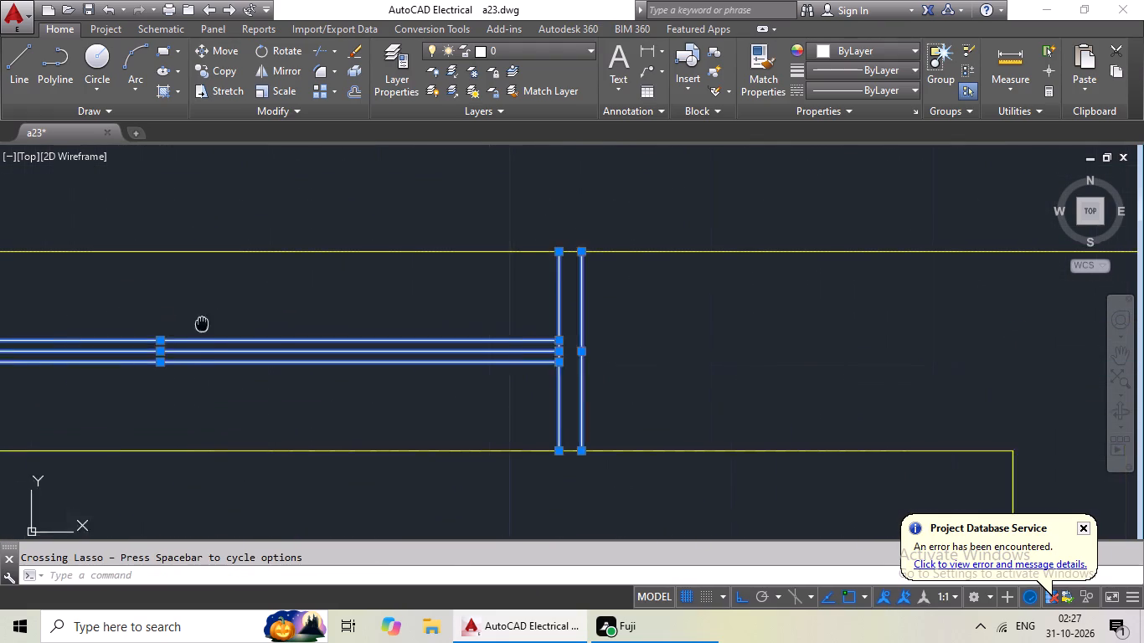
middle_click_drag(238, 324, 770, 288)
left_click_drag(523, 277, 183, 307)
Add the top wall's second window from the left, with glazing lines and both end frames, to the selection.
scroll(337, 291, "down", 4)
middle_click_drag(239, 305, 456, 303)
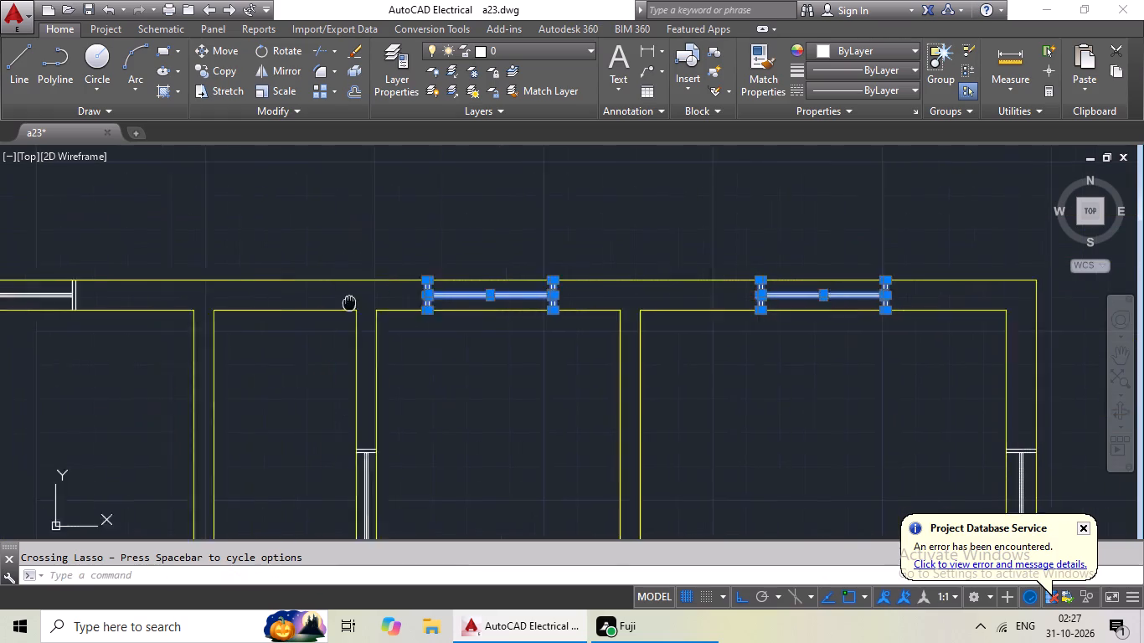
middle_click_drag(456, 303, 642, 303)
scroll(340, 301, "up", 5)
scroll(397, 295, "down", 2)
left_click_drag(914, 280, 760, 280)
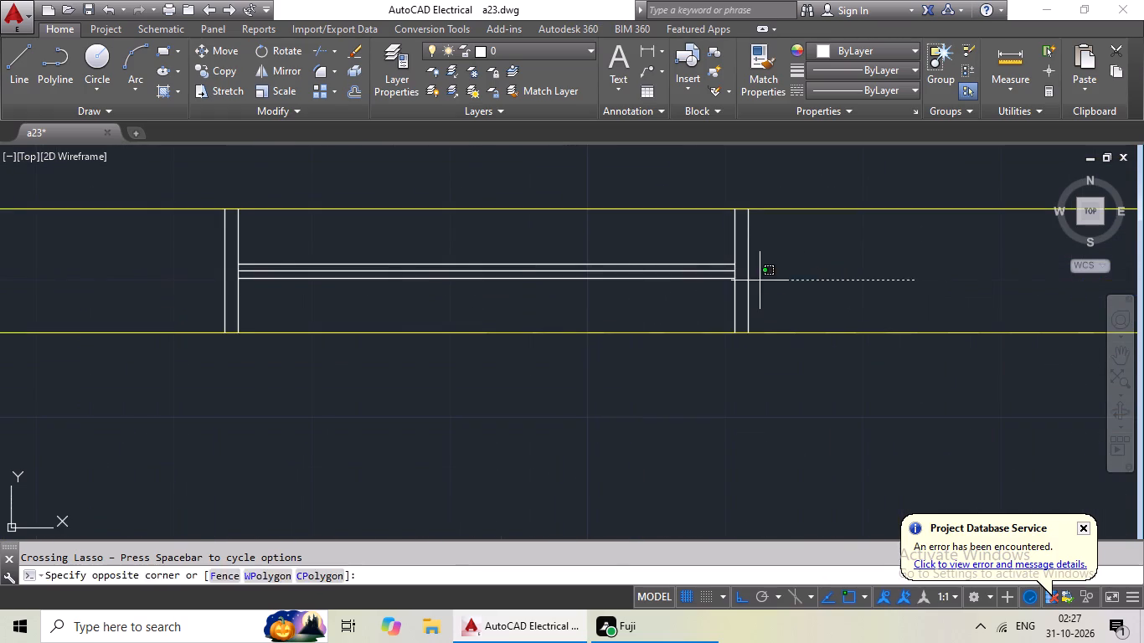
left_click_drag(760, 280, 182, 235)
Add the top wall's leftmost window, with glazing lines and both end frames, to the selection.
scroll(326, 259, "down", 3)
middle_click_drag(95, 275, 592, 274)
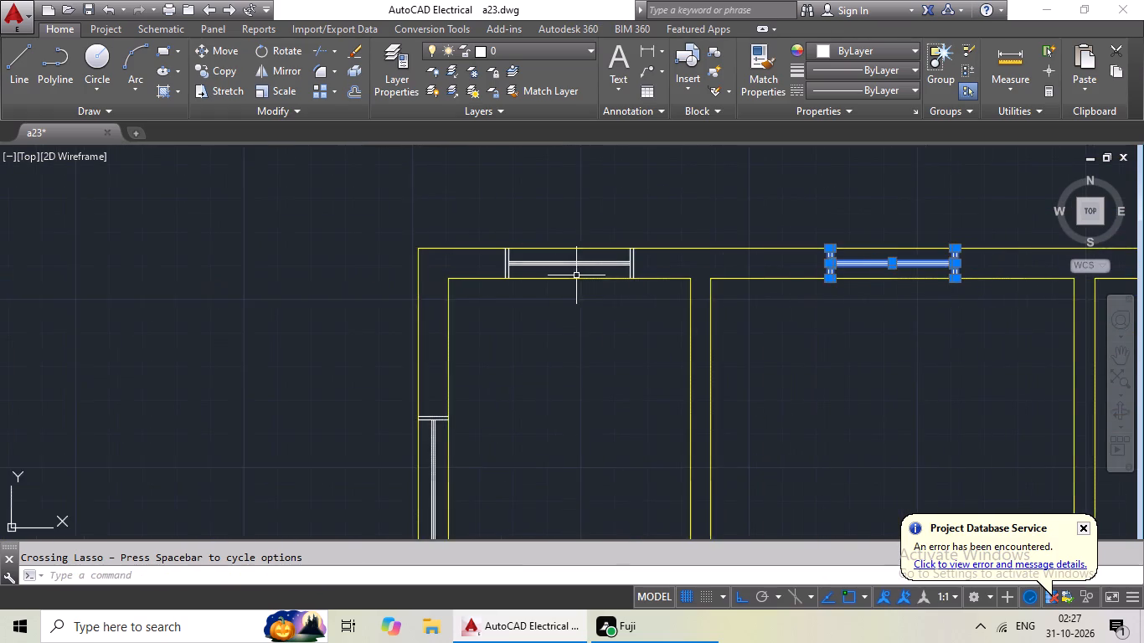
scroll(575, 275, "up", 4)
middle_click_drag(603, 270, 525, 391)
left_click_drag(942, 288, 940, 291)
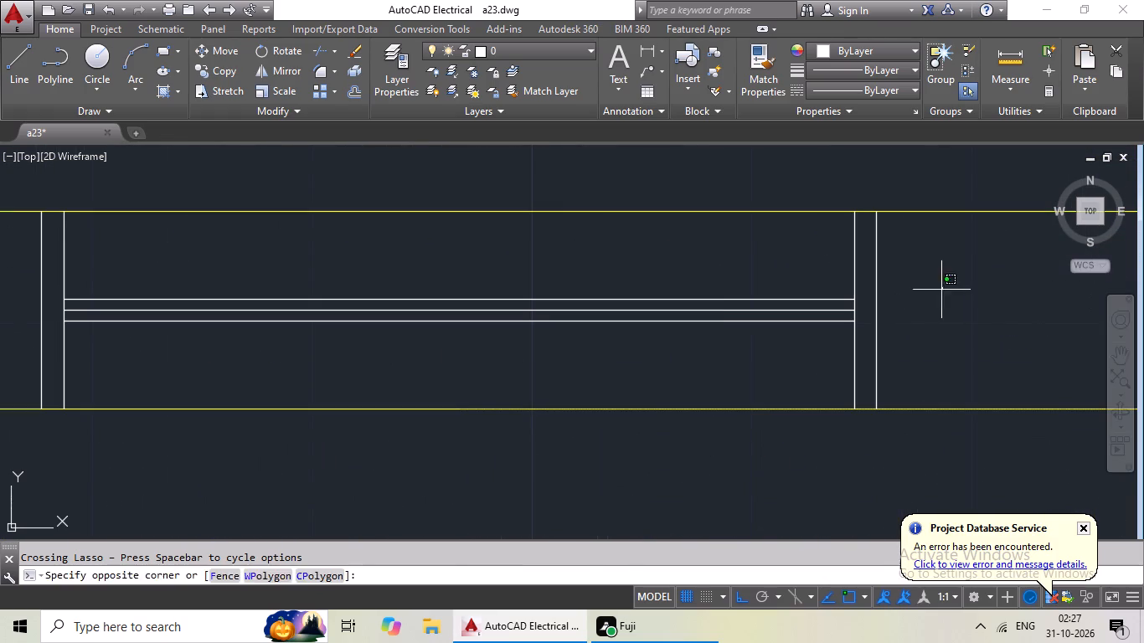
left_click_drag(940, 291, 80, 232)
middle_click_drag(83, 267, 443, 249)
left_click_drag(471, 244, 290, 283)
left_click(295, 283)
Add the left outer wall's topmost window, with glazing lines and both end frames, to the selection.
scroll(415, 260, "down", 2)
middle_click_drag(425, 327, 476, 208)
middle_click_drag(450, 292, 544, 0)
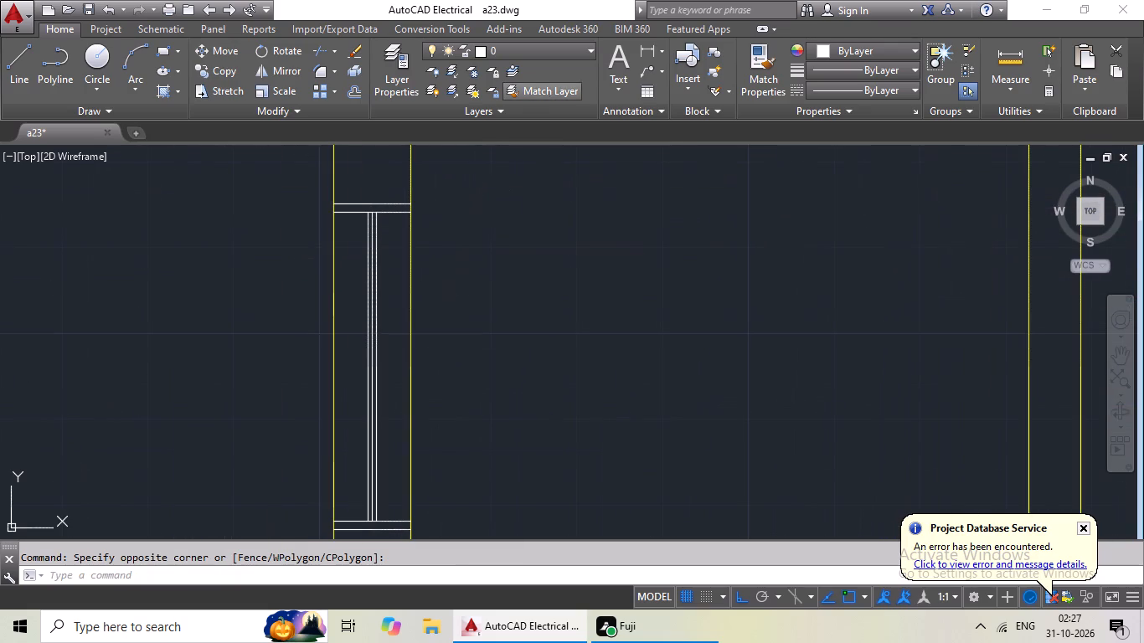
left_click_drag(391, 270, 359, 419)
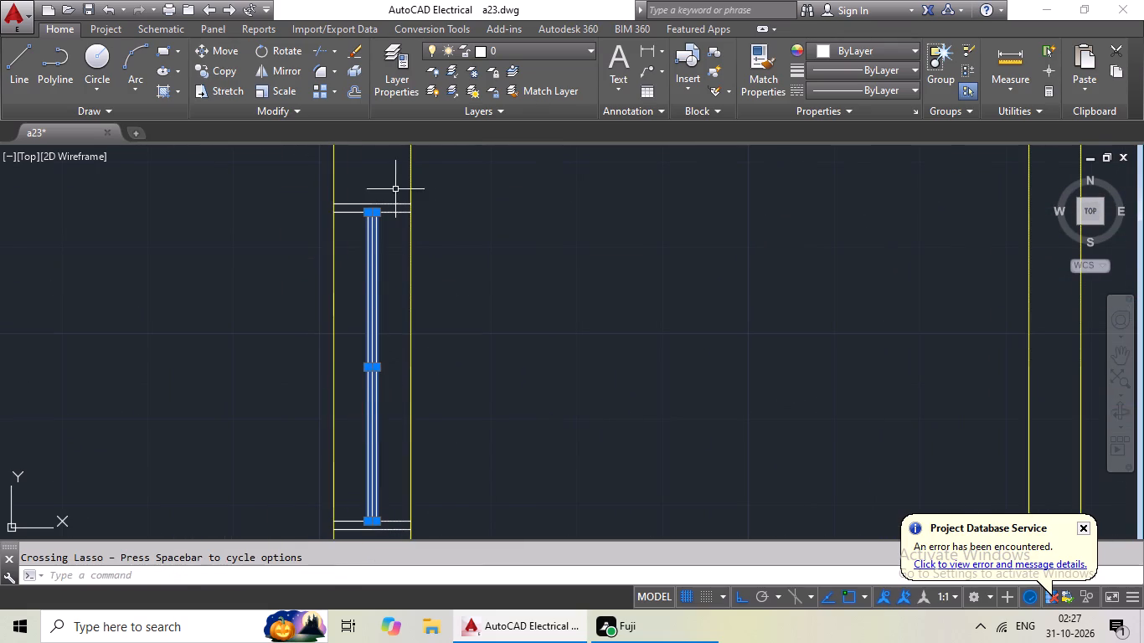
left_click_drag(395, 174, 369, 430)
middle_click_drag(377, 453, 381, 268)
left_click_drag(390, 321, 374, 369)
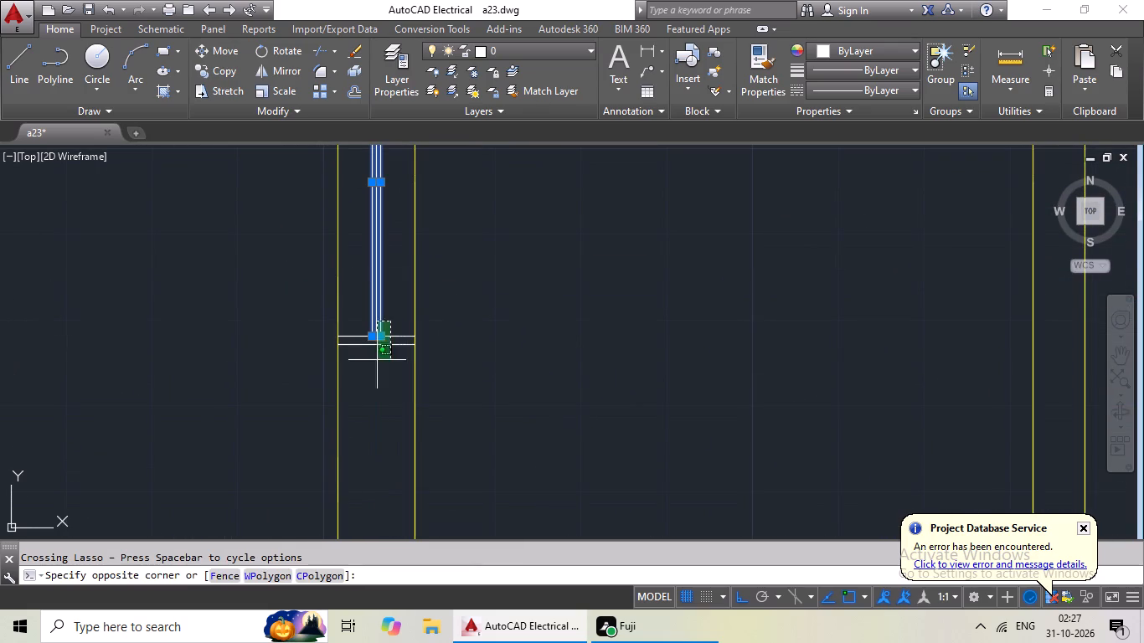
left_click_drag(374, 369, 364, 413)
left_click(364, 413)
Add the topmost window in the corridor's right wall, with glazing lines and both end frames, to the selection.
scroll(489, 325, "down", 4)
scroll(629, 370, "down", 1)
middle_click_drag(628, 370, 394, 378)
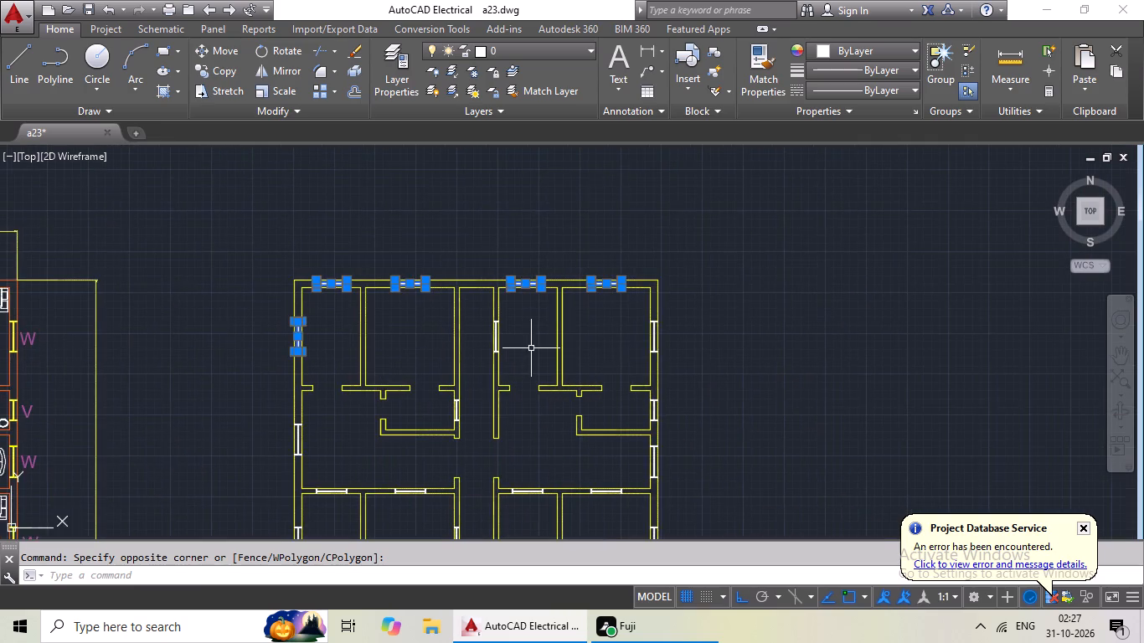
scroll(513, 347, "up", 5)
scroll(350, 316, "up", 3)
left_click_drag(359, 280, 276, 375)
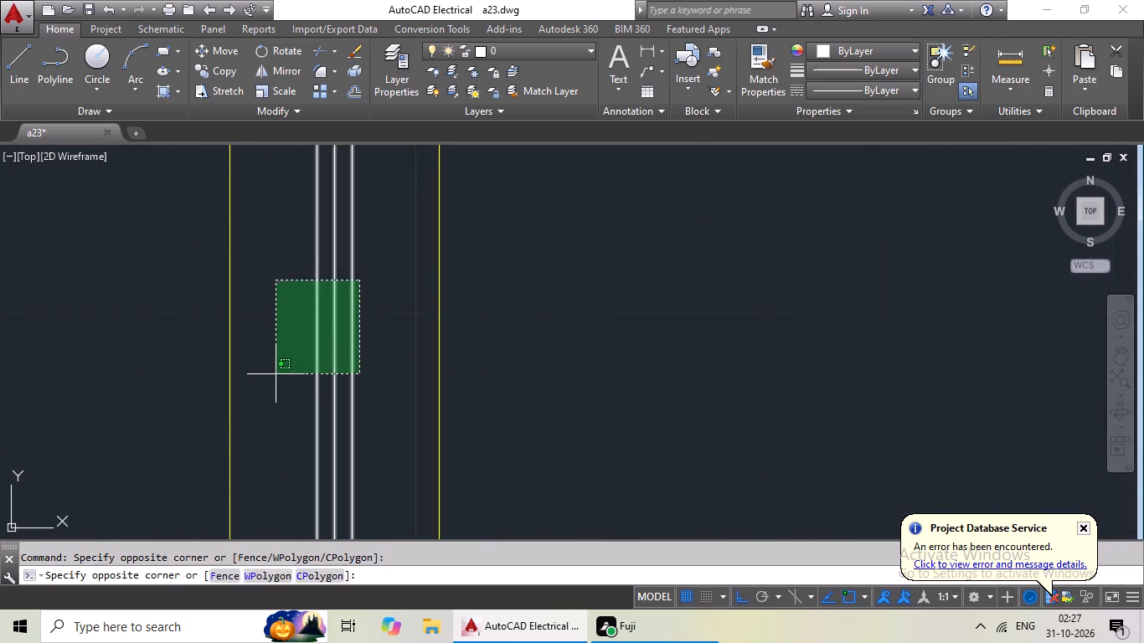
left_click_drag(276, 375, 276, 376)
scroll(340, 357, "down", 4)
middle_click_drag(337, 368, 350, 311)
scroll(343, 370, "up", 5)
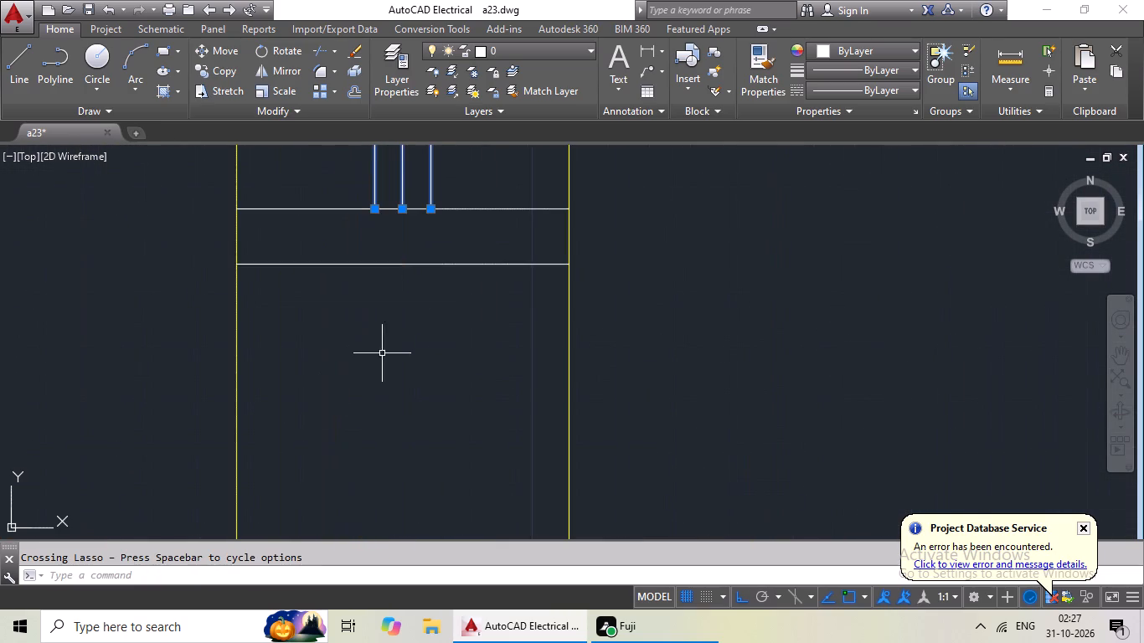
left_click_drag(518, 188, 430, 372)
scroll(487, 340, "down", 3)
middle_click_drag(481, 218, 334, 630)
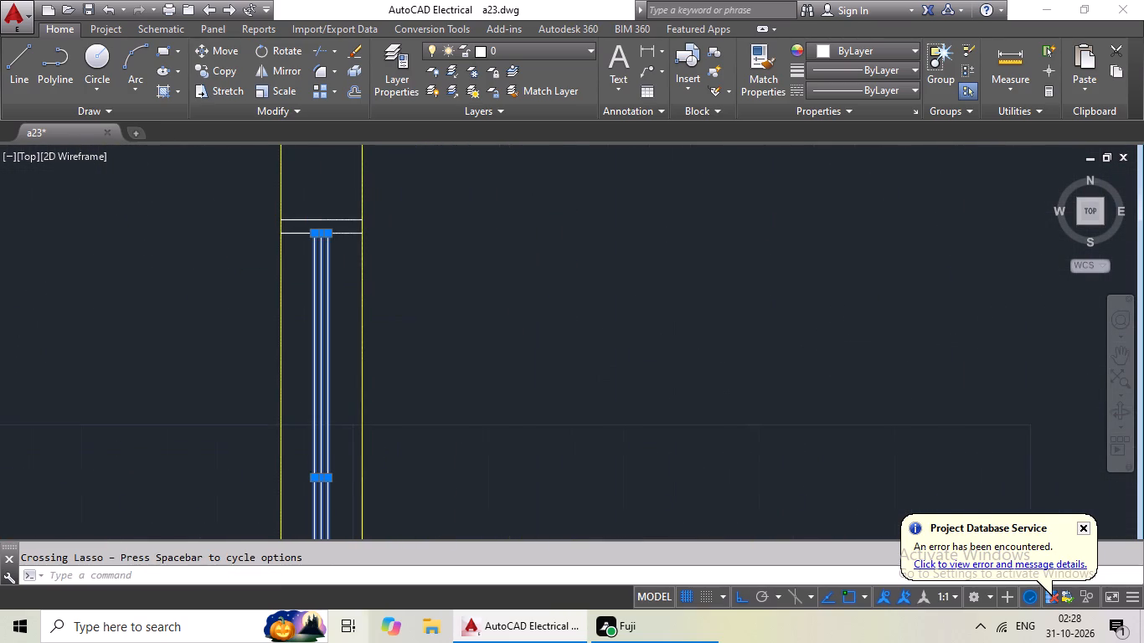
scroll(354, 187, "up", 4)
left_click_drag(344, 284, 253, 566)
Add the right outer wall's topmost window, with glazing lines and both end frames, to the selection.
scroll(341, 420, "down", 5)
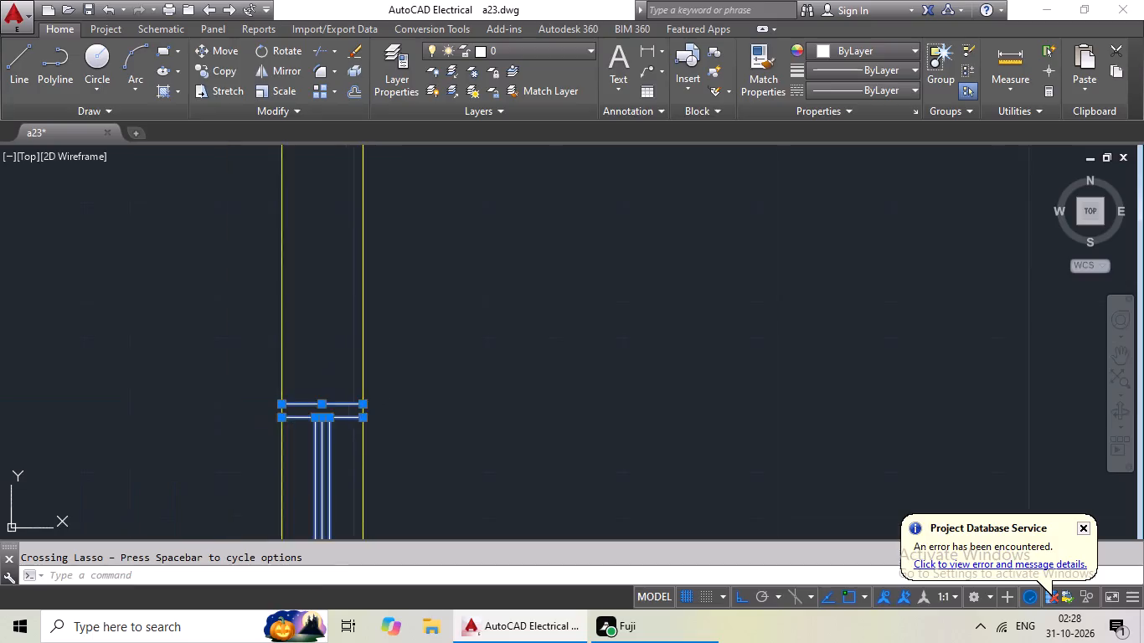
scroll(353, 405, "down", 2)
scroll(565, 355, "down", 3)
middle_click_drag(700, 354, 514, 363)
scroll(536, 381, "up", 4)
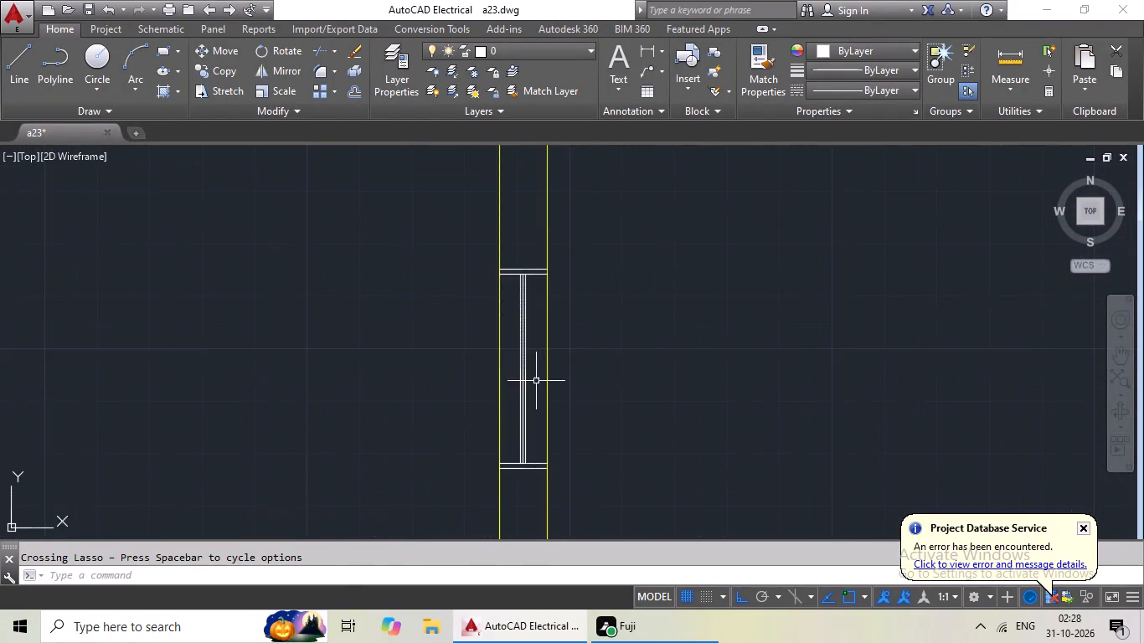
scroll(536, 381, "up", 3)
left_click_drag(527, 348, 442, 420)
scroll(497, 389, "down", 3)
scroll(497, 280, "up", 4)
left_click_drag(533, 219, 502, 404)
scroll(523, 399, "down", 2)
middle_click_drag(523, 402, 502, 107)
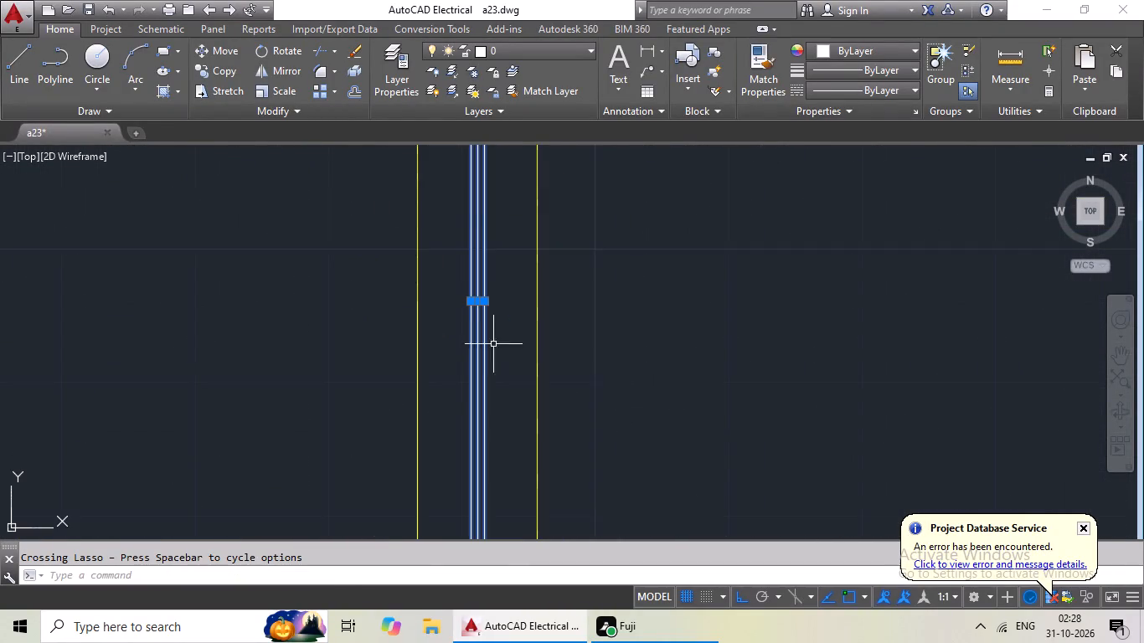
middle_click_drag(474, 437, 480, 132)
scroll(508, 227, "up", 4)
left_click_drag(524, 240, 442, 458)
Add the topmost window in the corridor's left wall, with glazing lines and both end frames, to the selection.
scroll(590, 376, "down", 3)
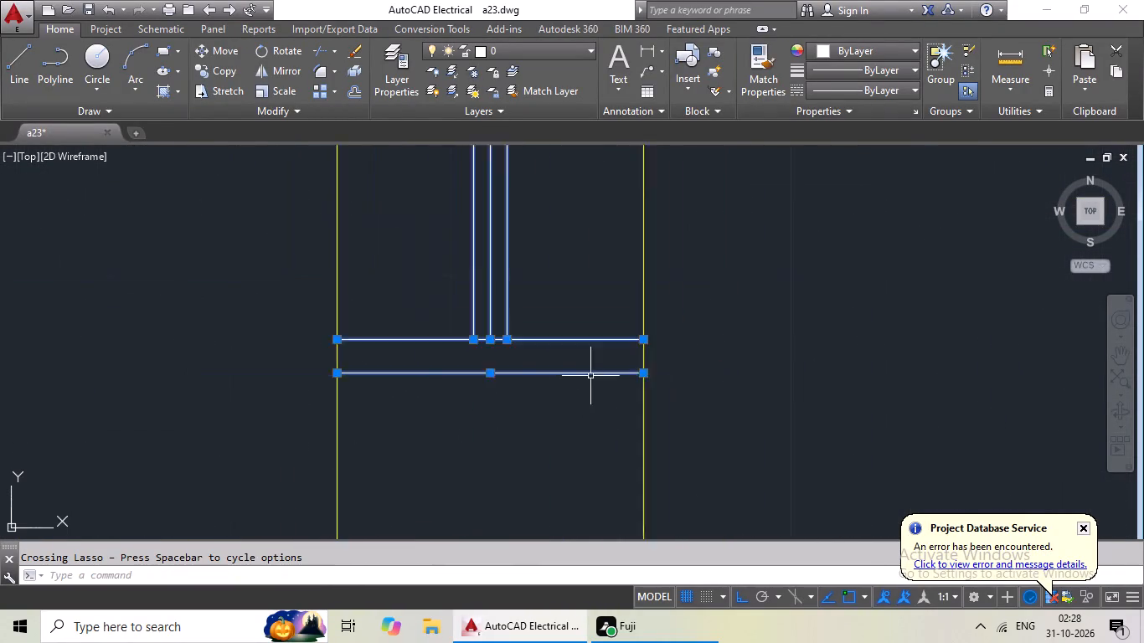
scroll(590, 376, "down", 2)
scroll(468, 436, "down", 2)
middle_click_drag(395, 436, 407, 431)
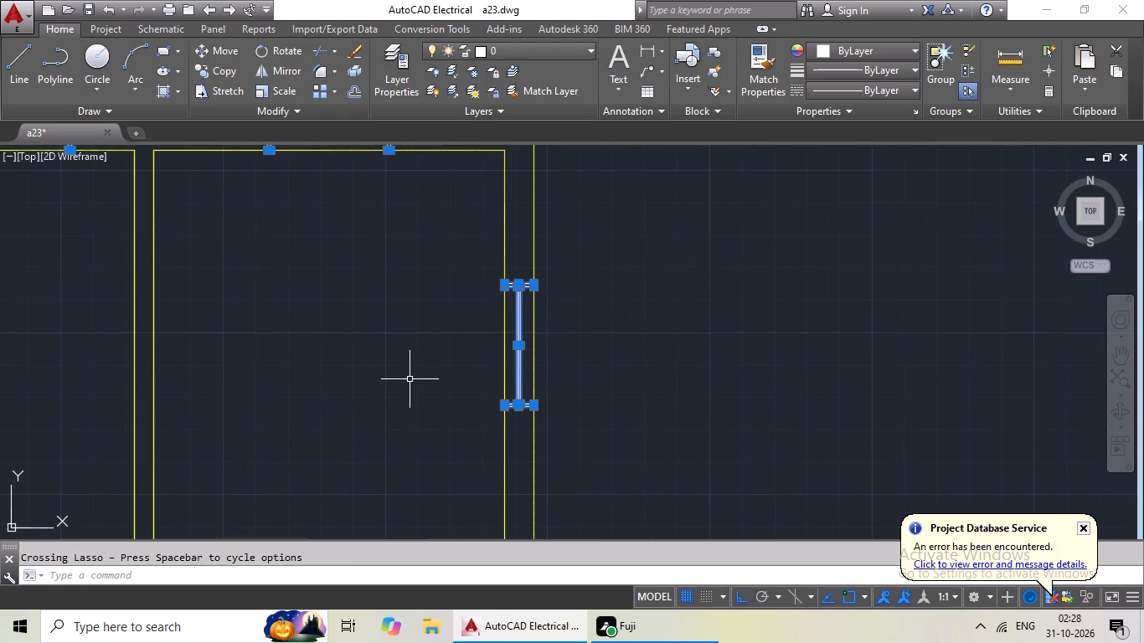
scroll(367, 385, "down", 3)
middle_click_drag(363, 377, 501, 238)
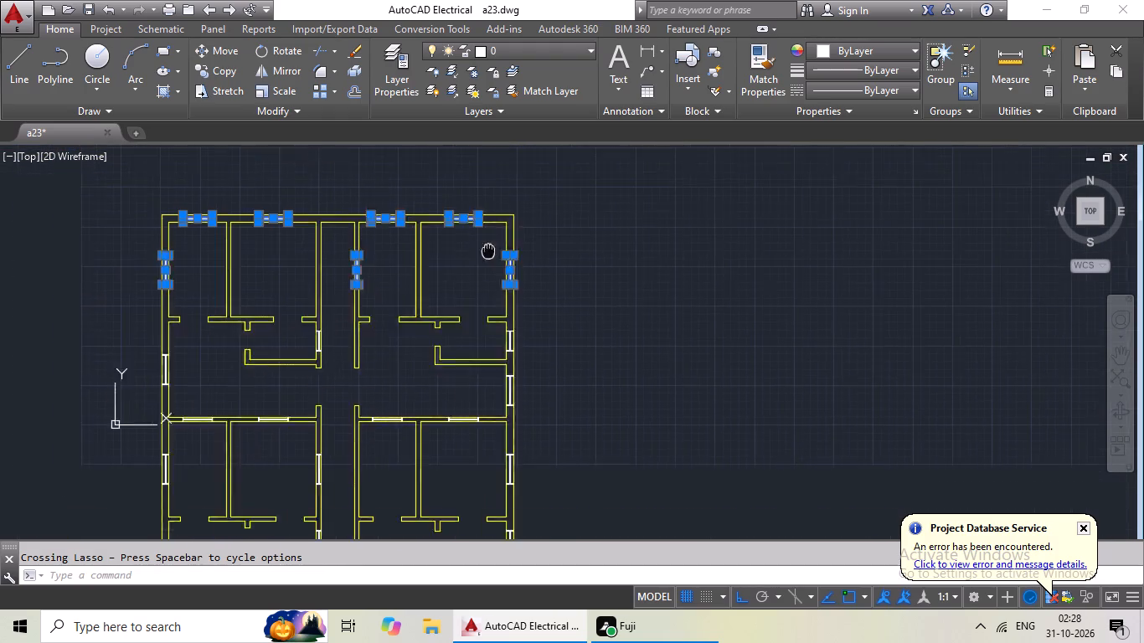
middle_click_drag(501, 238, 507, 234)
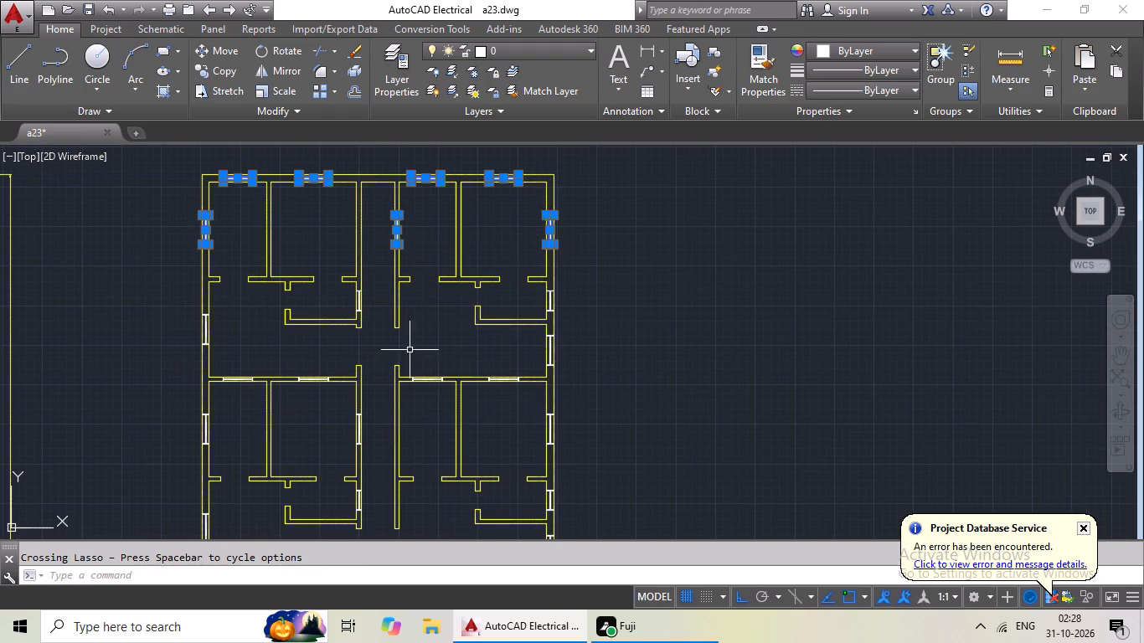
scroll(357, 302, "up", 10)
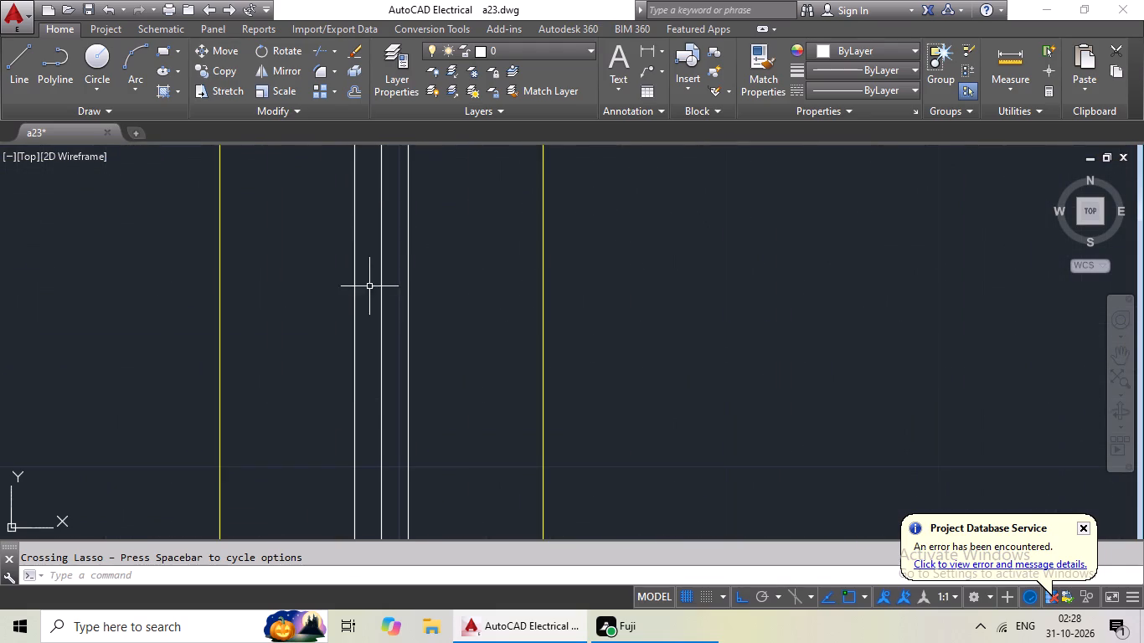
left_click_drag(441, 249, 322, 344)
scroll(381, 320, "down", 3)
middle_click_drag(411, 240, 384, 392)
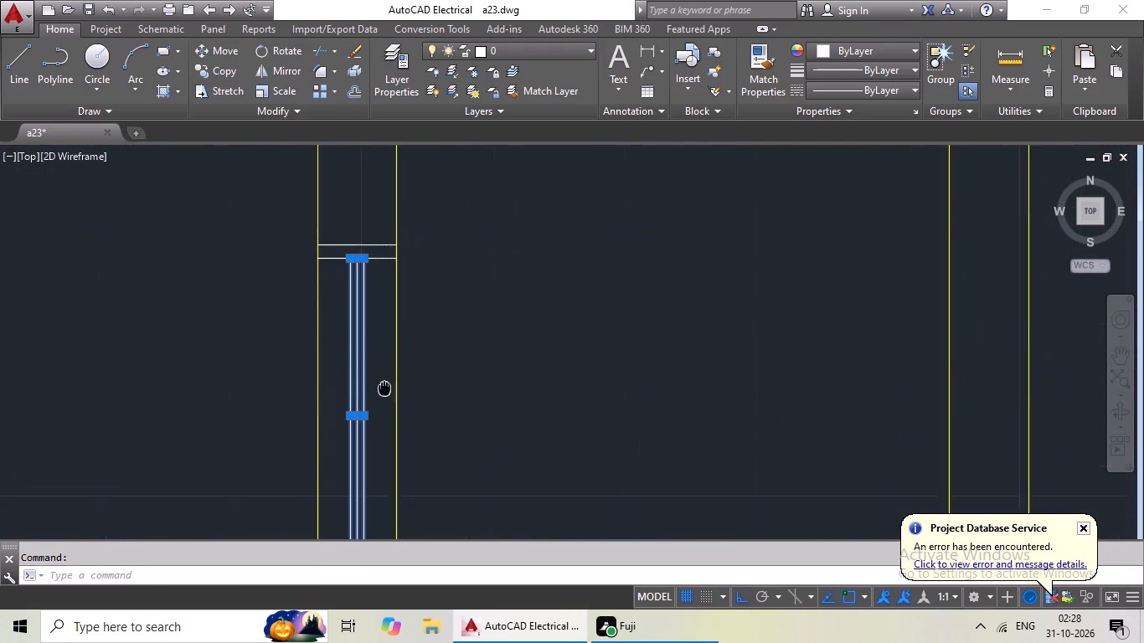
middle_click_drag(384, 392, 382, 404)
scroll(371, 268, "up", 4)
left_click_drag(425, 203, 354, 399)
scroll(390, 363, "down", 3)
middle_click_drag(393, 363, 435, 147)
middle_click_drag(437, 213, 451, 102)
middle_click_drag(419, 332, 425, 100)
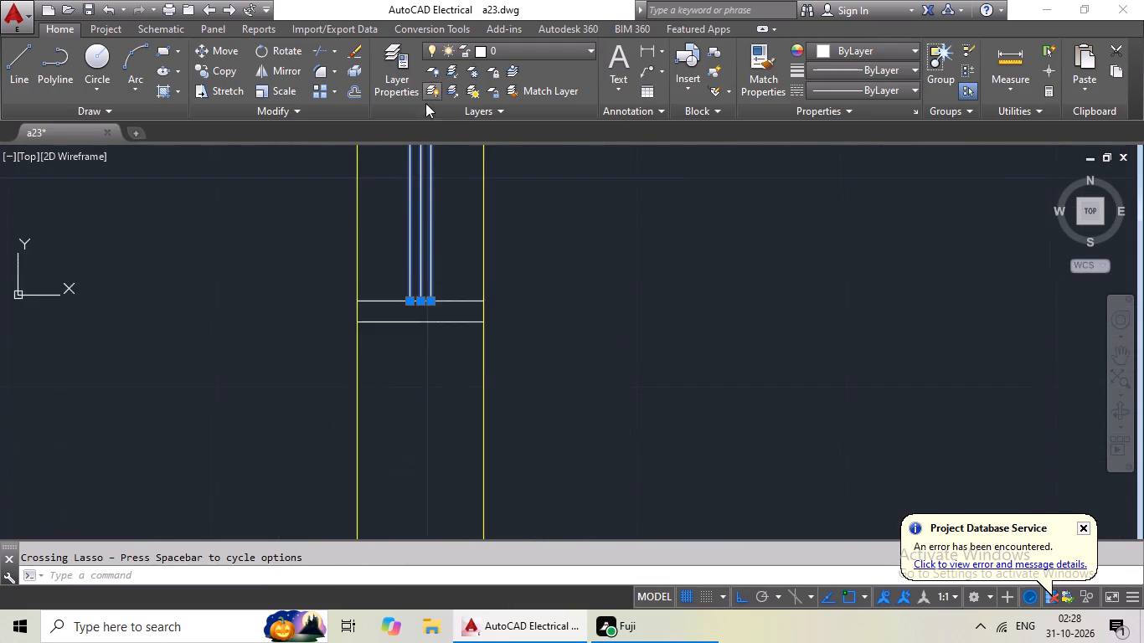
scroll(444, 275, "up", 4)
scroll(451, 289, "down", 2)
middle_click_drag(452, 290, 469, 154)
scroll(480, 233, "up", 2)
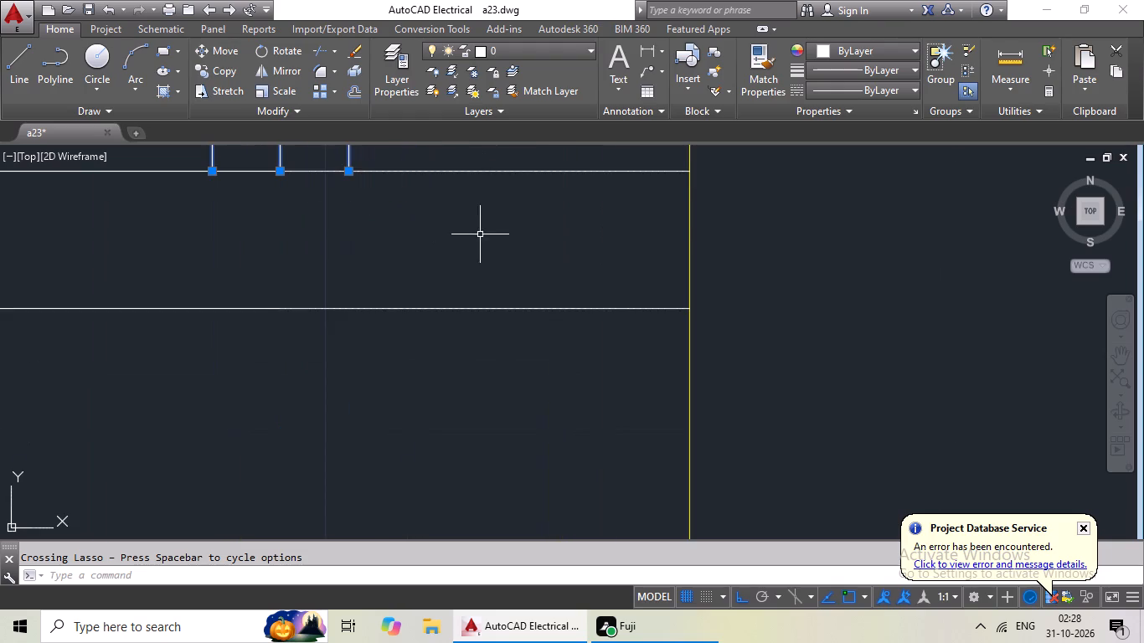
left_click_drag(527, 141, 432, 369)
left_click_drag(551, 158, 451, 369)
Add the left outer wall's second window from the top, with glazing lines and both end frames, to the selection.
scroll(512, 357, "down", 10)
middle_click_drag(349, 352, 651, 423)
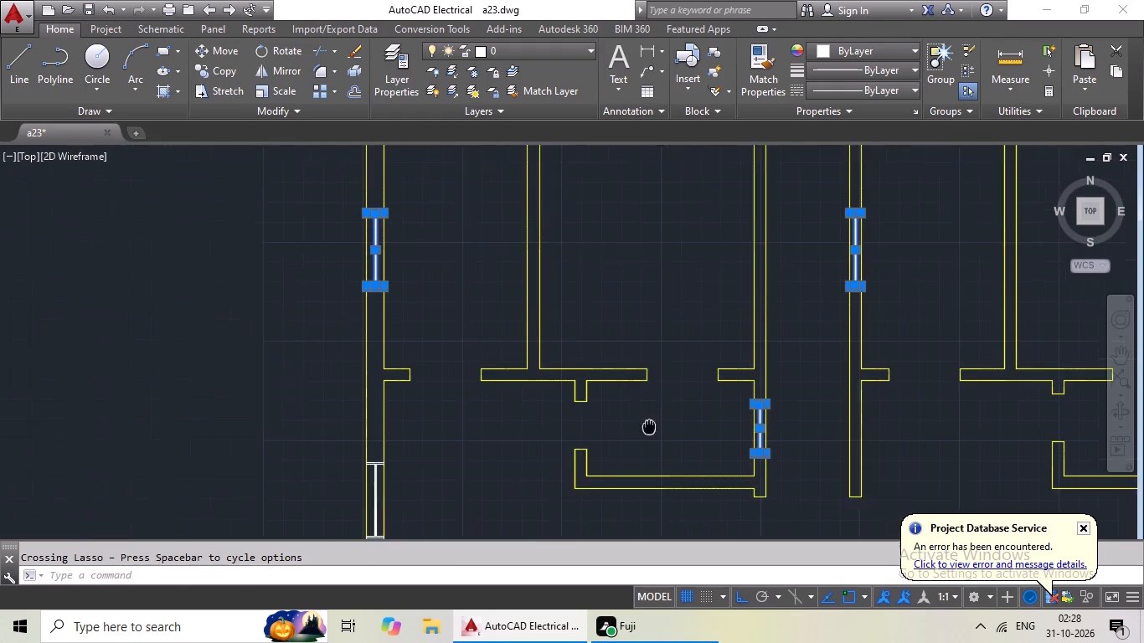
middle_click_drag(557, 429, 581, 302)
scroll(428, 377, "up", 3)
scroll(366, 326, "up", 2)
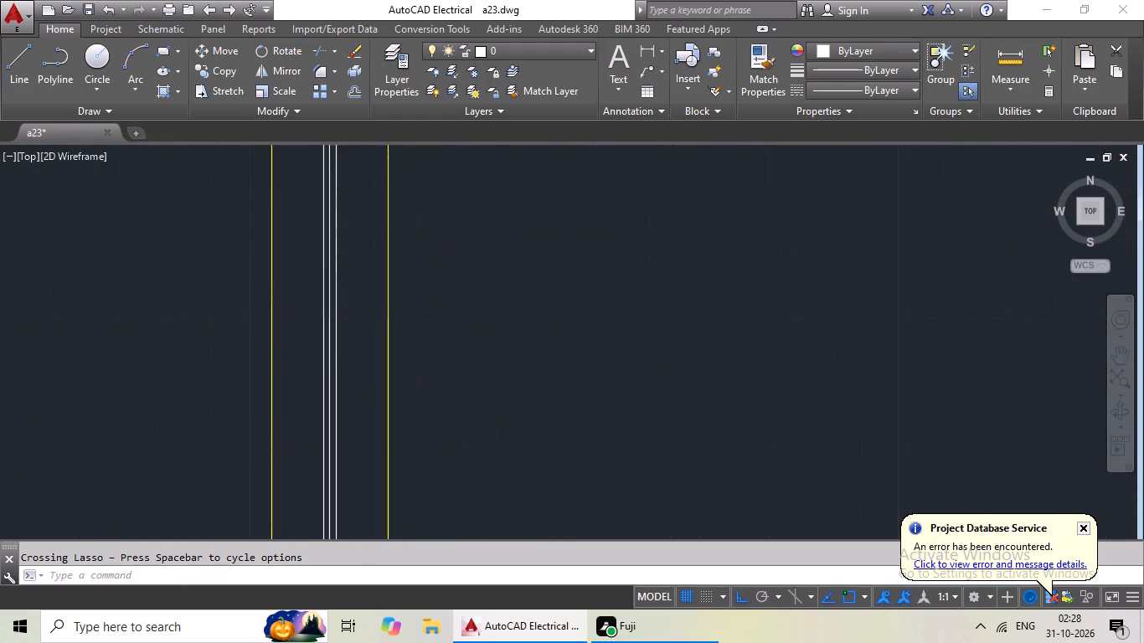
scroll(366, 326, "up", 1)
left_click_drag(359, 280, 220, 419)
scroll(308, 365, "down", 3)
middle_click_drag(309, 360, 292, 449)
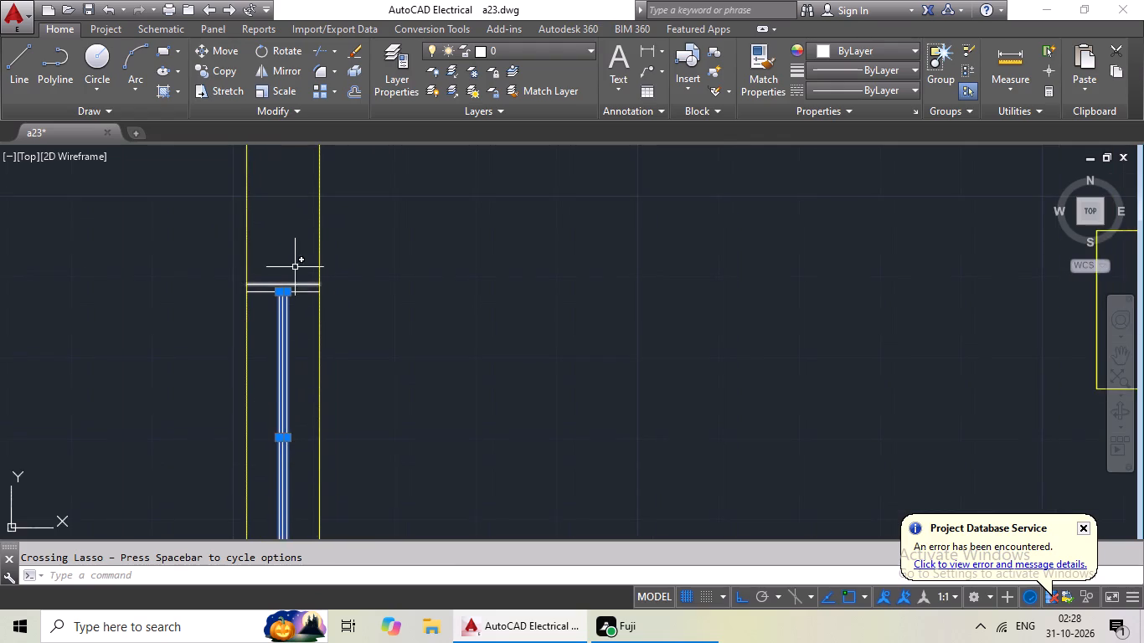
scroll(299, 241, "up", 3)
left_click_drag(319, 320, 251, 491)
scroll(316, 440, "down", 2)
middle_click_drag(317, 437, 321, 369)
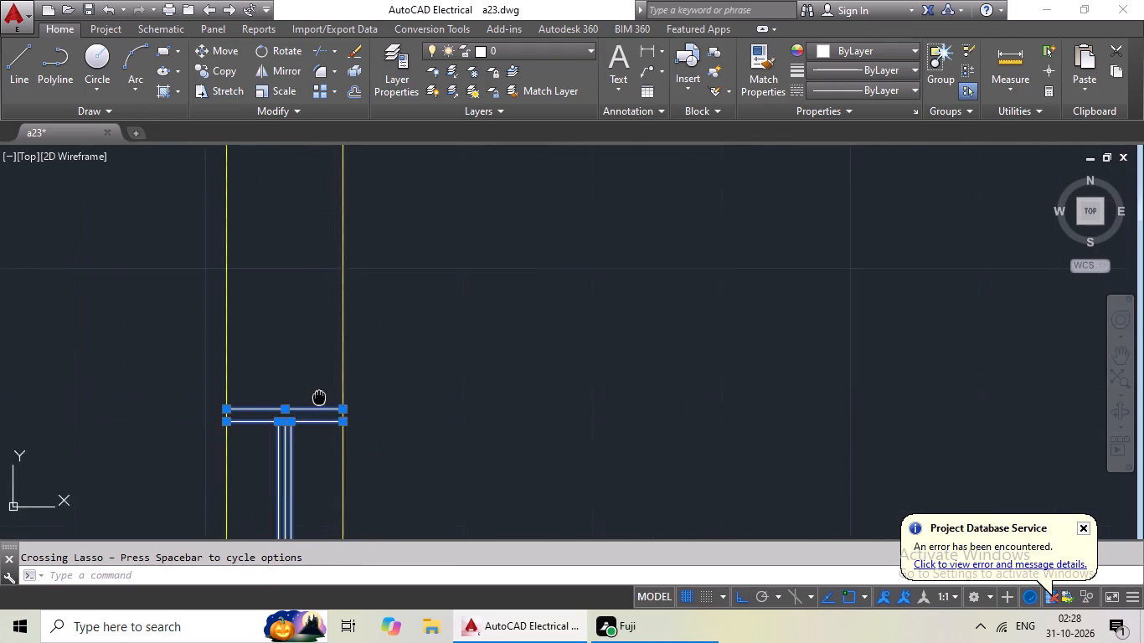
middle_click_drag(321, 369, 379, 3)
scroll(354, 492, "up", 3)
left_click_drag(435, 308, 337, 441)
Add the right outer wall's second window from the top, with glazing lines and both end frames, to the selection.
scroll(428, 386, "down", 4)
scroll(596, 352, "down", 2)
middle_click_drag(652, 355, 254, 397)
scroll(468, 385, "down", 2)
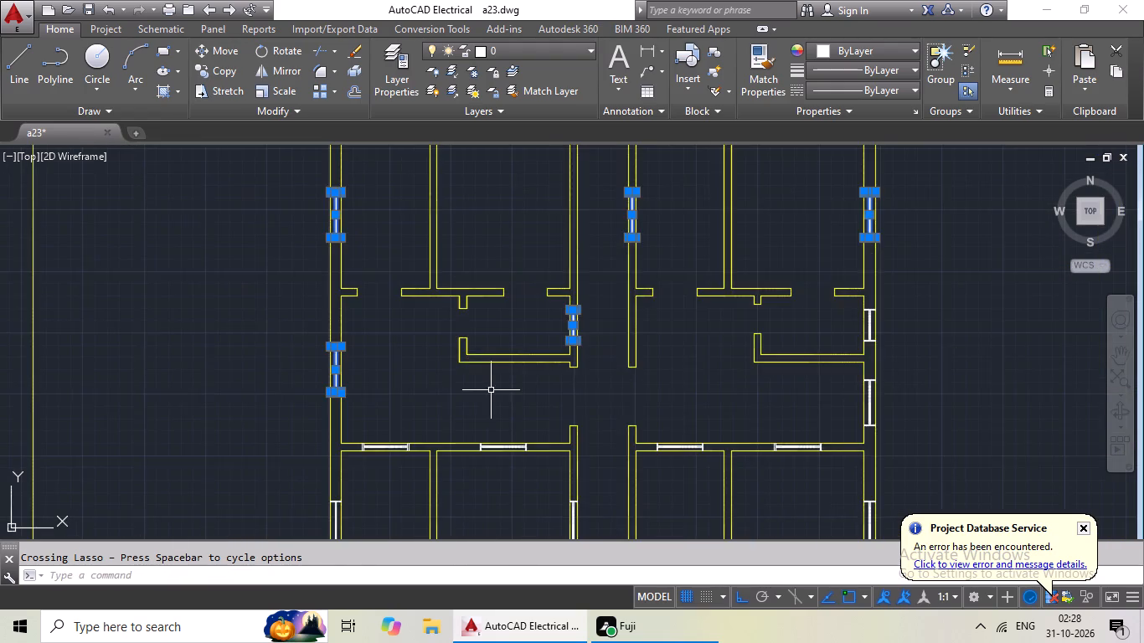
middle_click_drag(474, 396, 230, 441)
scroll(613, 377, "up", 4)
scroll(692, 369, "up", 3)
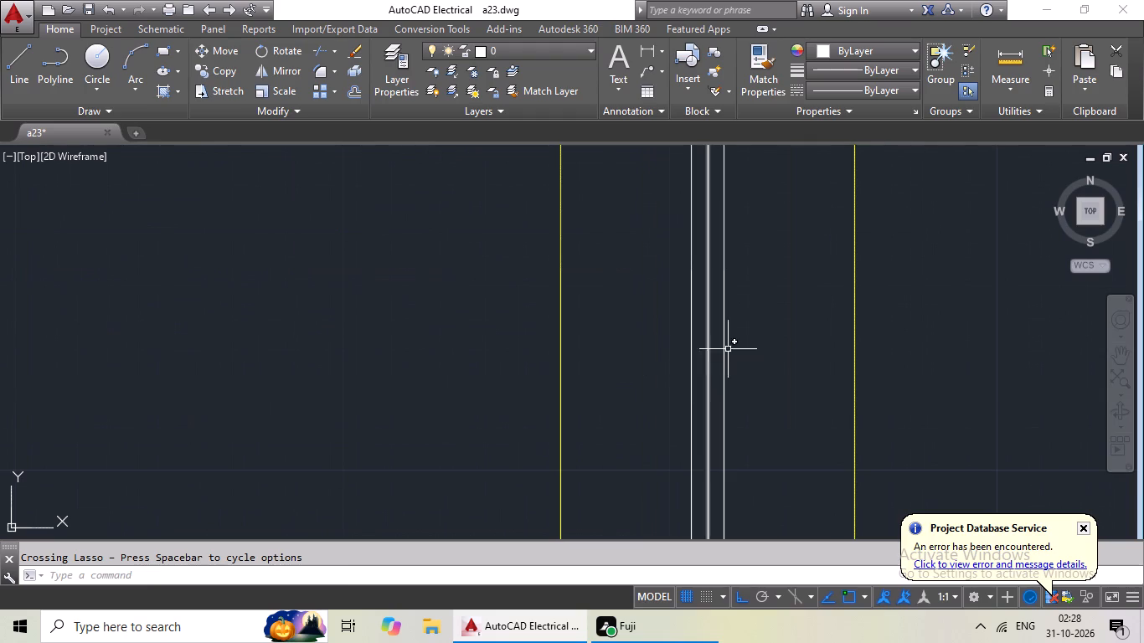
left_click_drag(741, 337, 668, 399)
scroll(729, 378, "down", 2)
middle_click_drag(729, 378, 616, 465)
middle_click_drag(654, 324, 568, 471)
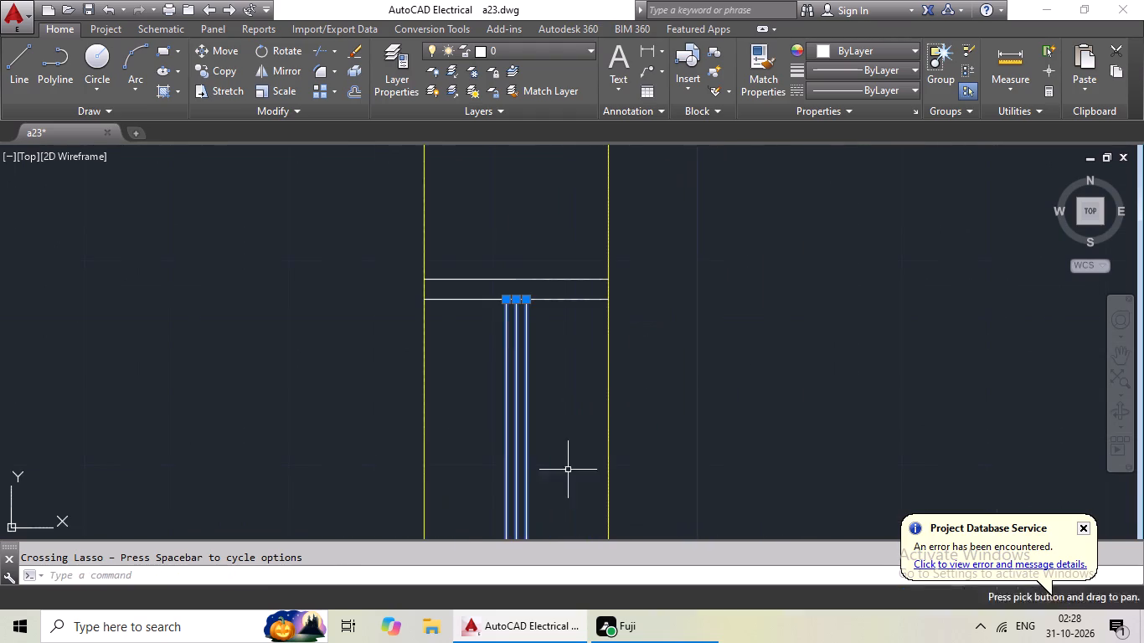
scroll(567, 301, "up", 2)
left_click_drag(592, 215, 481, 409)
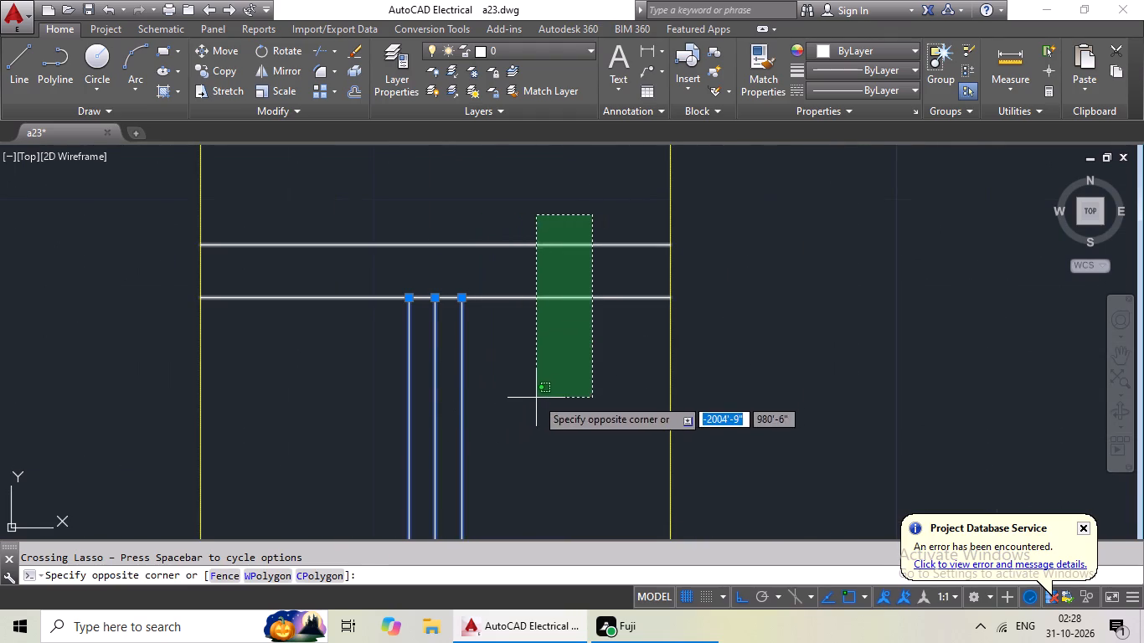
left_click(536, 398)
scroll(543, 394, "down", 3)
middle_click_drag(550, 418, 577, 82)
scroll(576, 330, "up", 3)
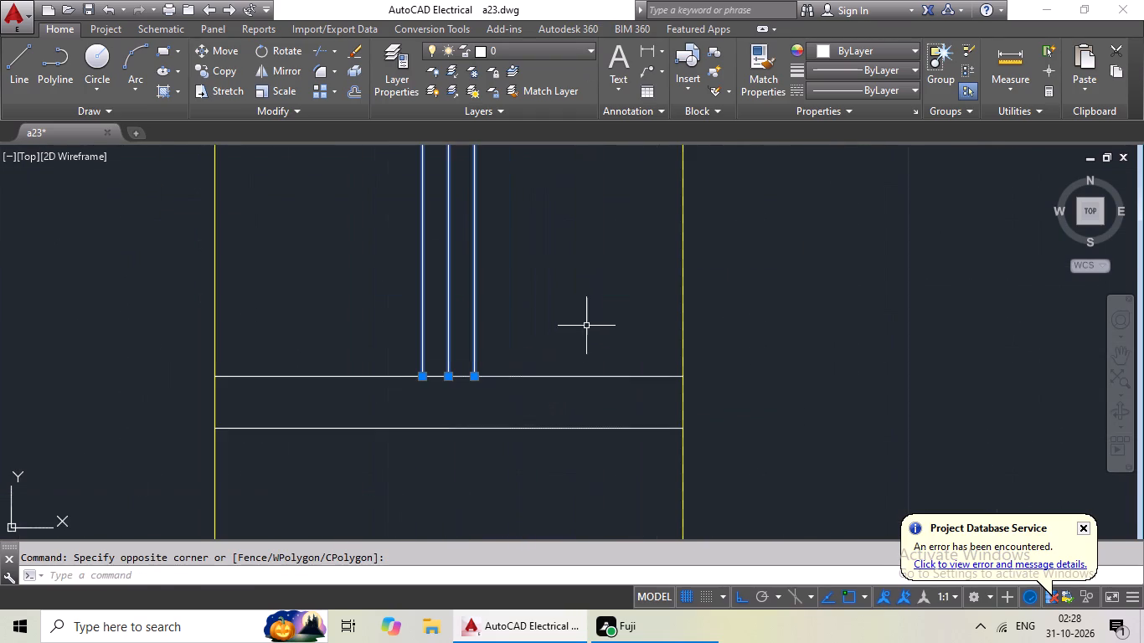
left_click_drag(586, 332, 493, 503)
left_click(523, 486)
Add the right outer wall's third window from the top, with glazing lines and both end frames, to the selection.
scroll(575, 390, "down", 4)
middle_click_drag(566, 459, 590, 123)
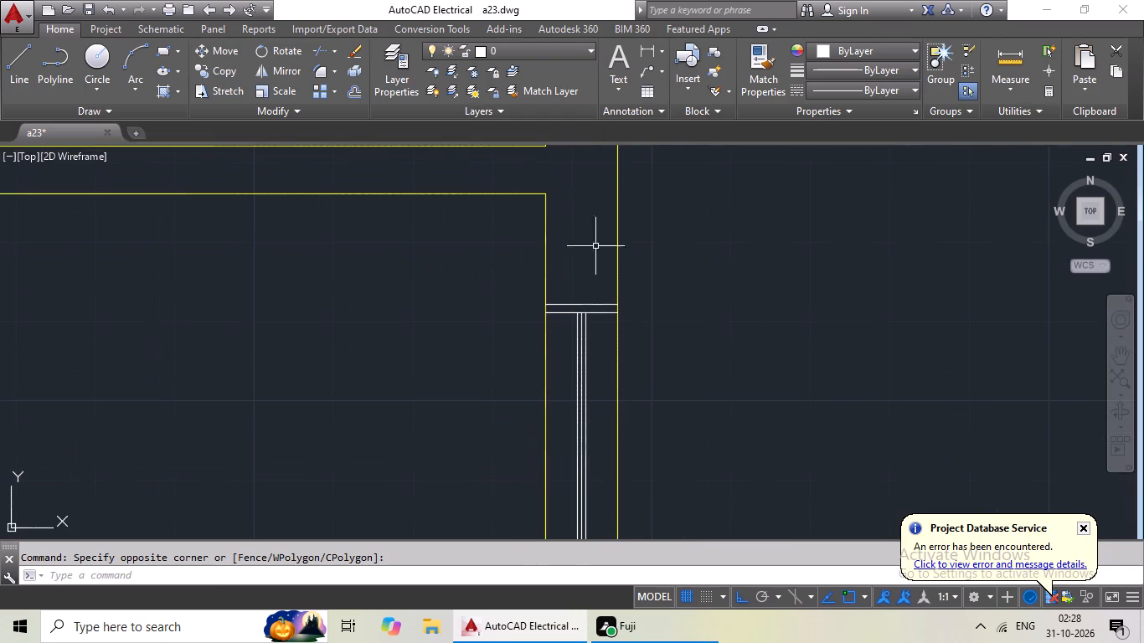
scroll(596, 368, "up", 3)
left_click_drag(596, 331, 461, 435)
middle_click_drag(582, 383, 543, 500)
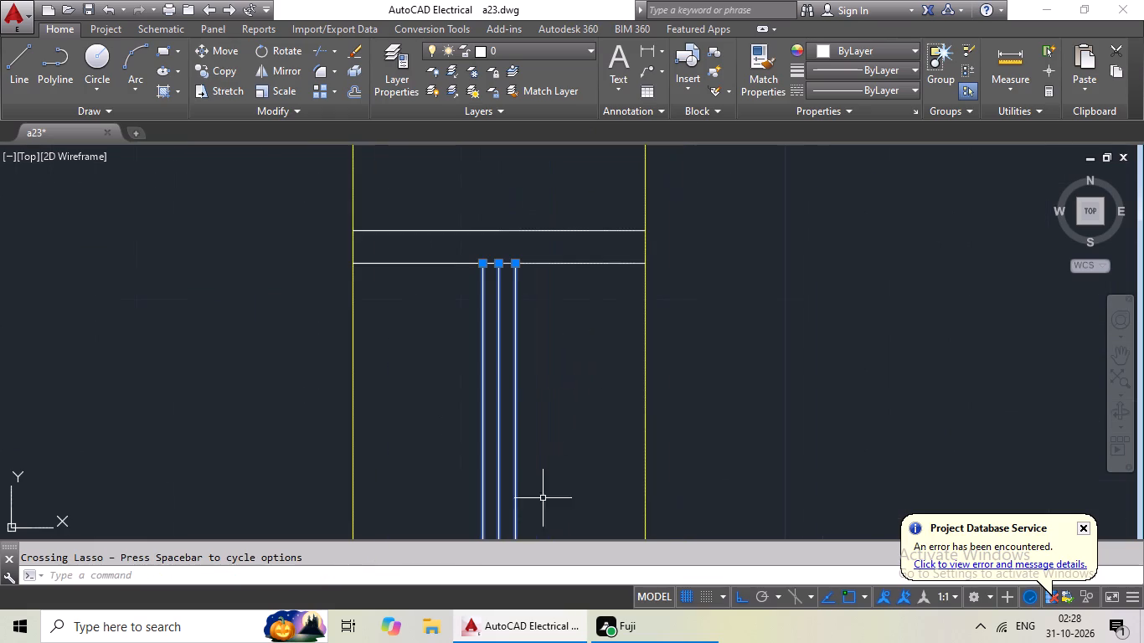
left_click_drag(590, 173, 431, 466)
scroll(487, 440, "down", 3)
middle_click_drag(492, 465, 493, 13)
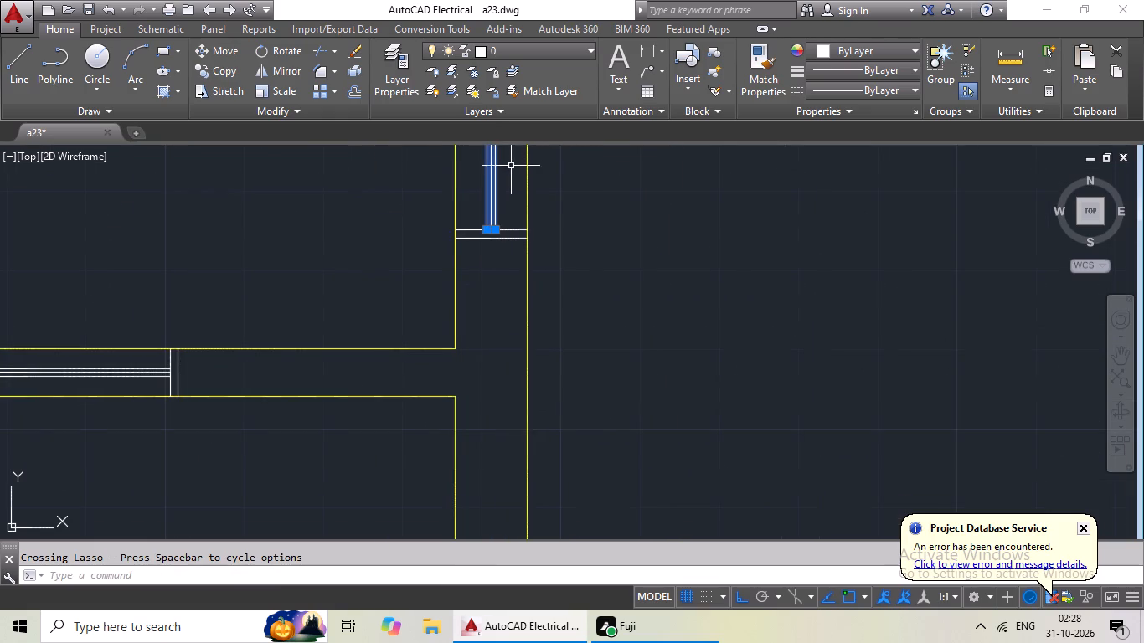
scroll(502, 238, "up", 4)
left_click_drag(548, 163, 489, 316)
Add the rightmost window in the horizontal wall just below, with glazing lines and both end frames, to the selection.
scroll(527, 303, "down", 4)
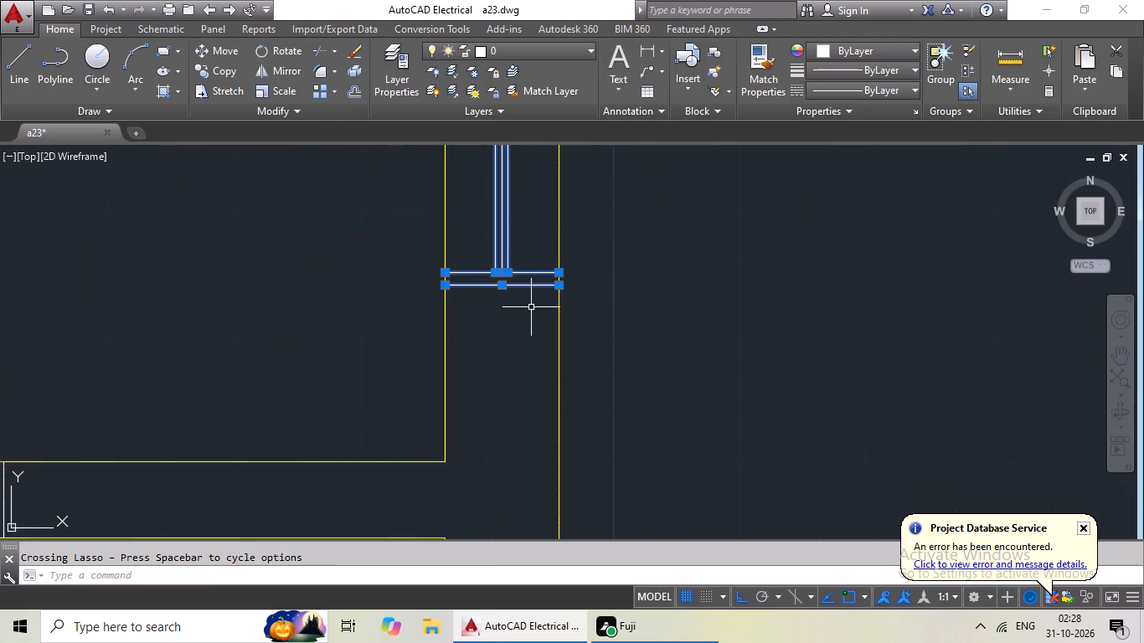
middle_click_drag(487, 362, 751, 254)
middle_click_drag(229, 425, 461, 380)
scroll(466, 372, "up", 2)
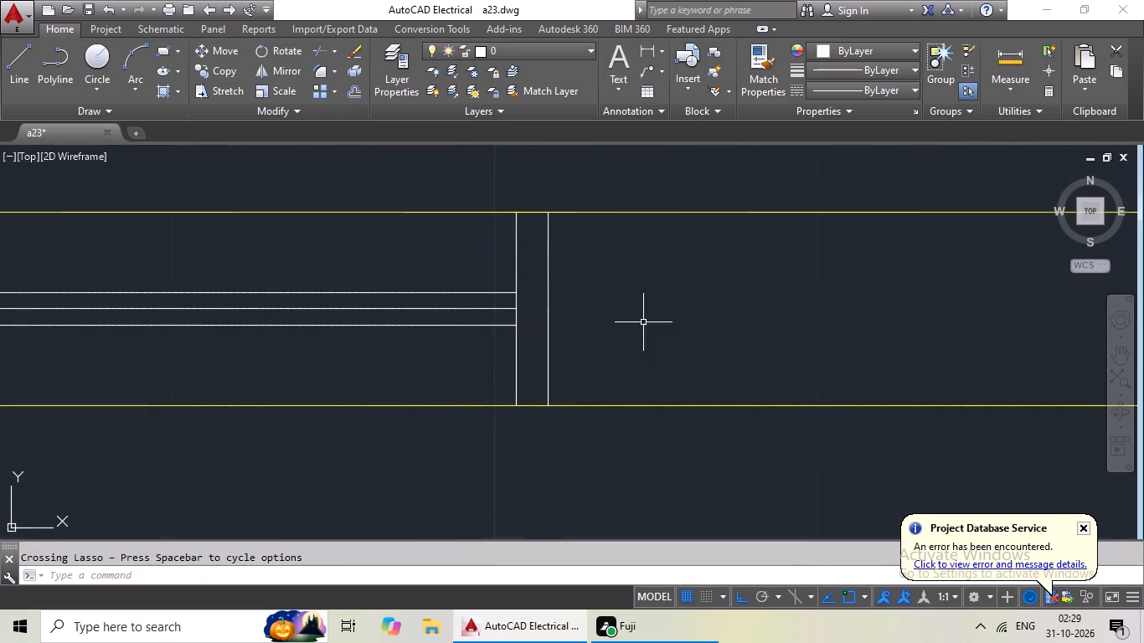
left_click_drag(652, 315, 253, 279)
middle_click_drag(249, 321, 804, 292)
middle_click_drag(227, 297, 765, 299)
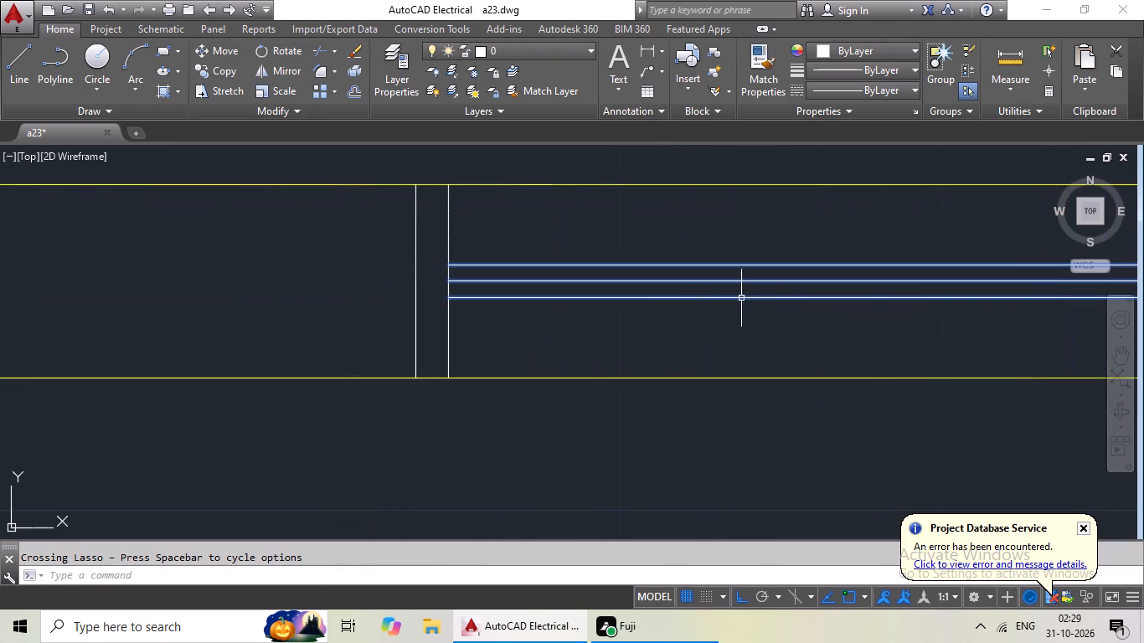
left_click_drag(523, 223, 304, 305)
Add the same horizontal wall's window just right of the corridor, with glazing lines and both end frames, to the selection.
scroll(431, 280, "down", 7)
scroll(342, 295, "up", 2)
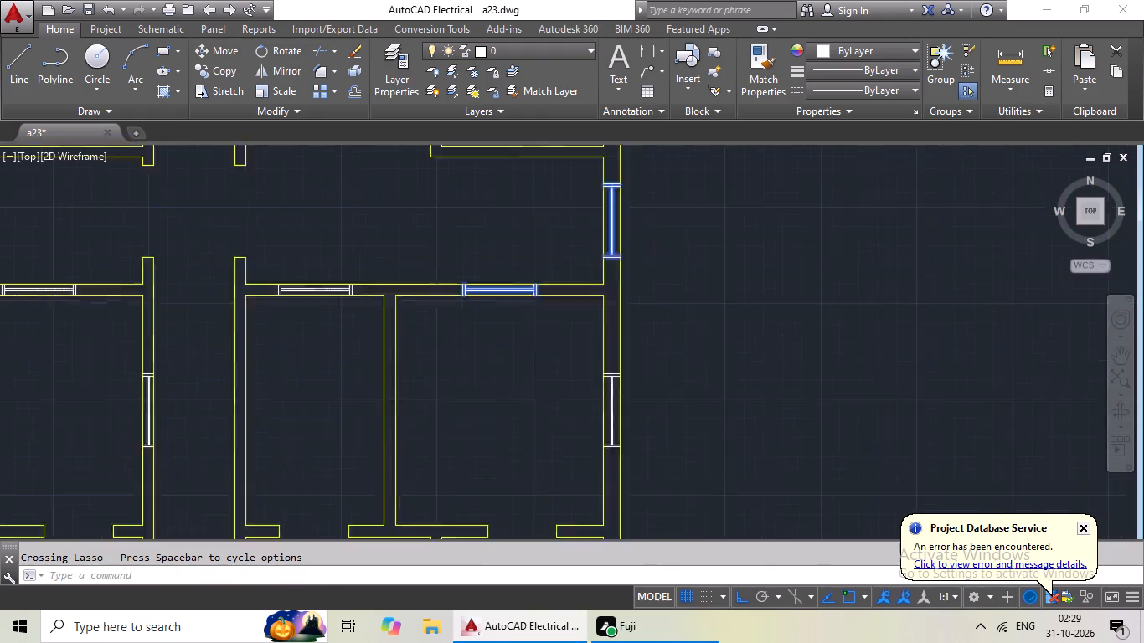
scroll(342, 295, "up", 3)
left_click_drag(410, 265, 276, 260)
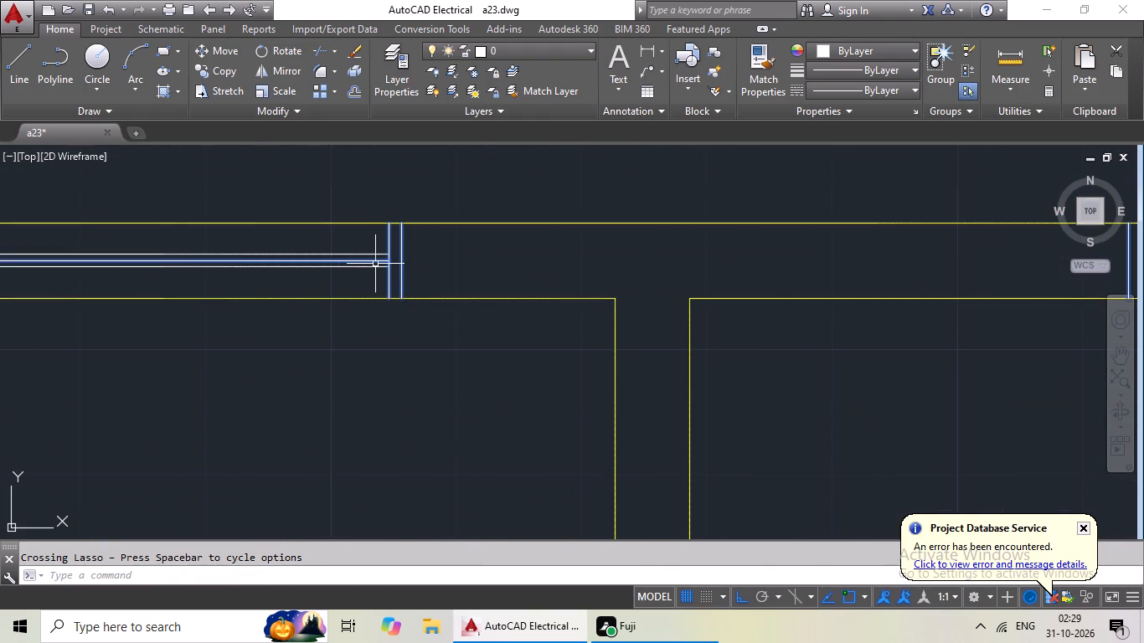
scroll(375, 264, "up", 3)
left_click_drag(586, 251, 264, 229)
left_click_drag(296, 213, 290, 217)
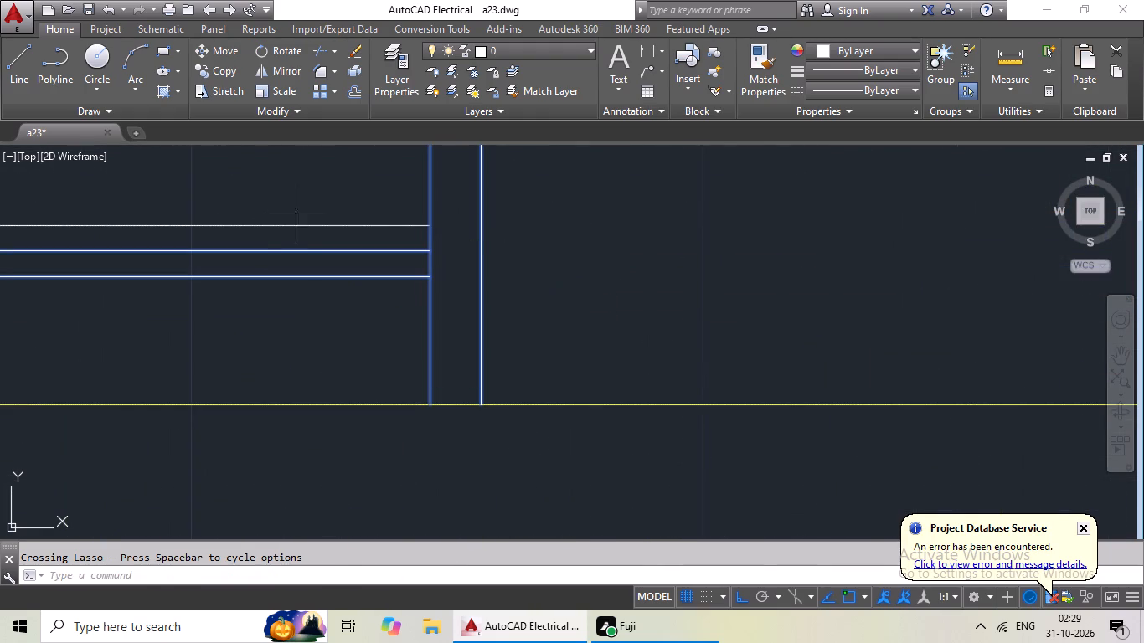
left_click_drag(290, 217, 220, 278)
scroll(229, 285, "down", 1)
middle_click_drag(260, 303, 910, 316)
middle_click_drag(218, 193, 640, 195)
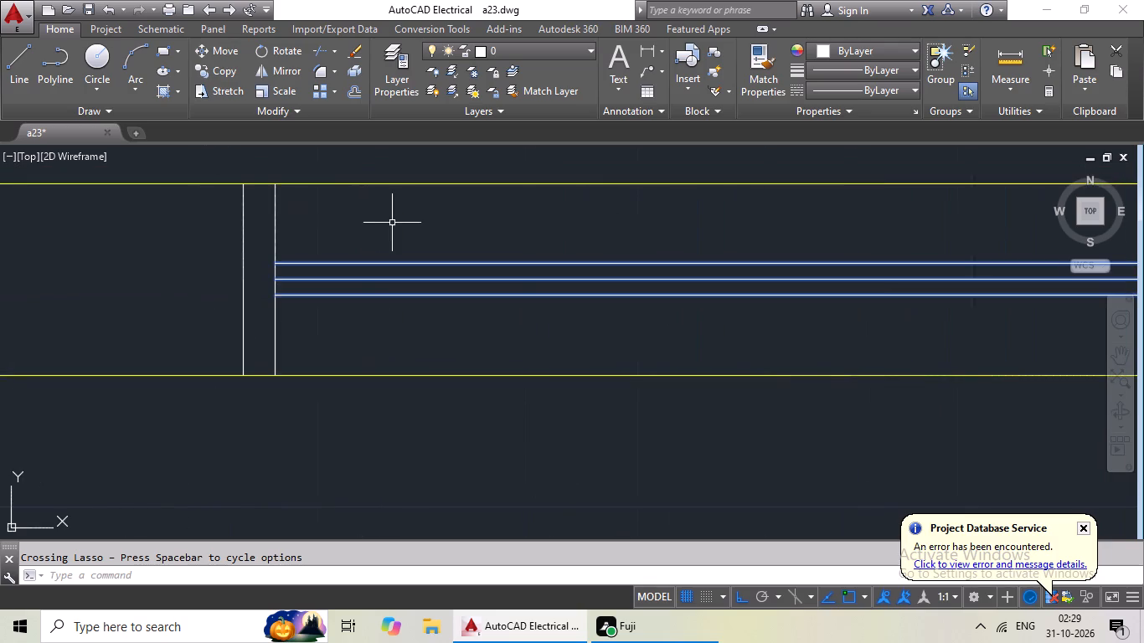
scroll(310, 224, "up", 2)
left_click_drag(362, 213, 111, 307)
Add the same horizontal wall's window just left of the corridor, with glazing lines and both end frames, to the selection.
scroll(324, 229, "down", 1)
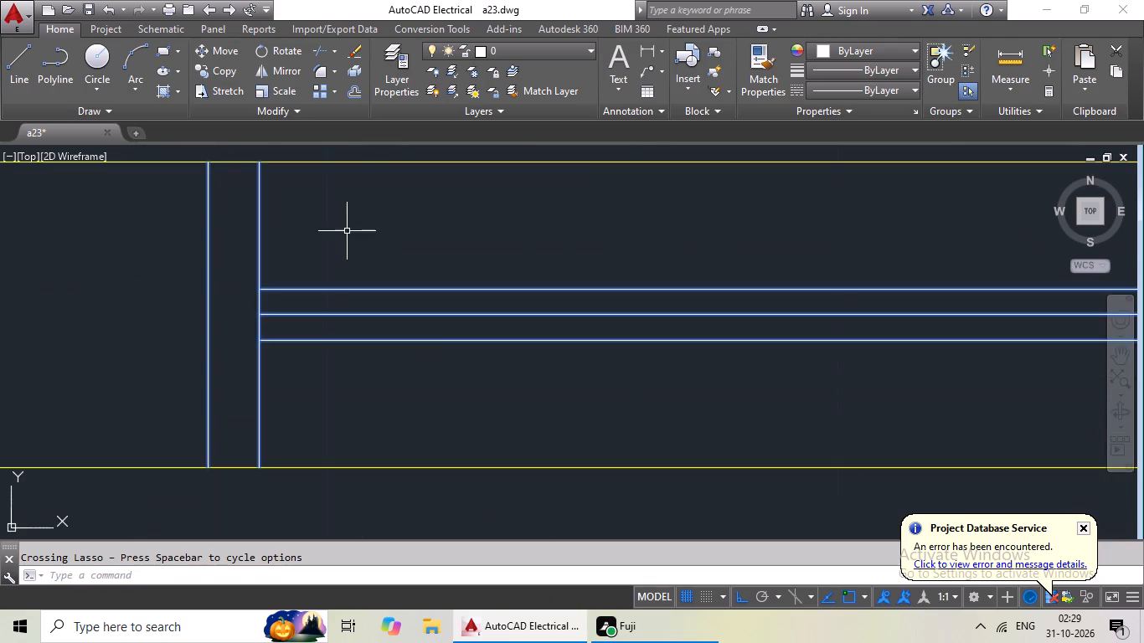
scroll(347, 231, "down", 7)
scroll(390, 285, "down", 1)
middle_click_drag(417, 316, 629, 291)
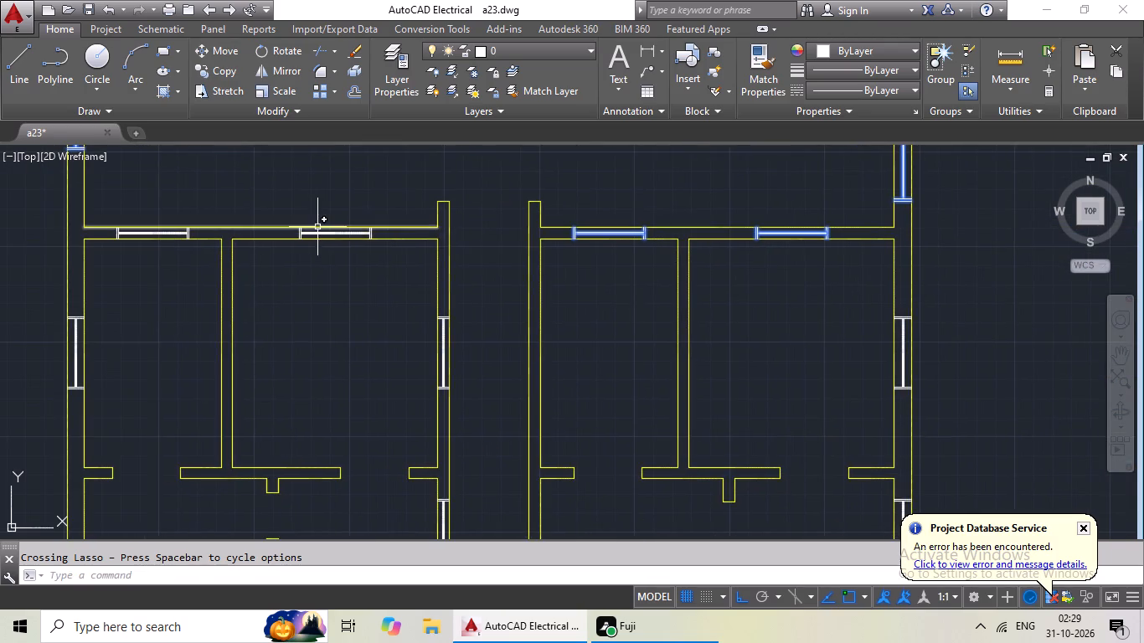
scroll(317, 227, "up", 4)
scroll(446, 253, "up", 2)
middle_click_drag(1054, 296, 1046, 298)
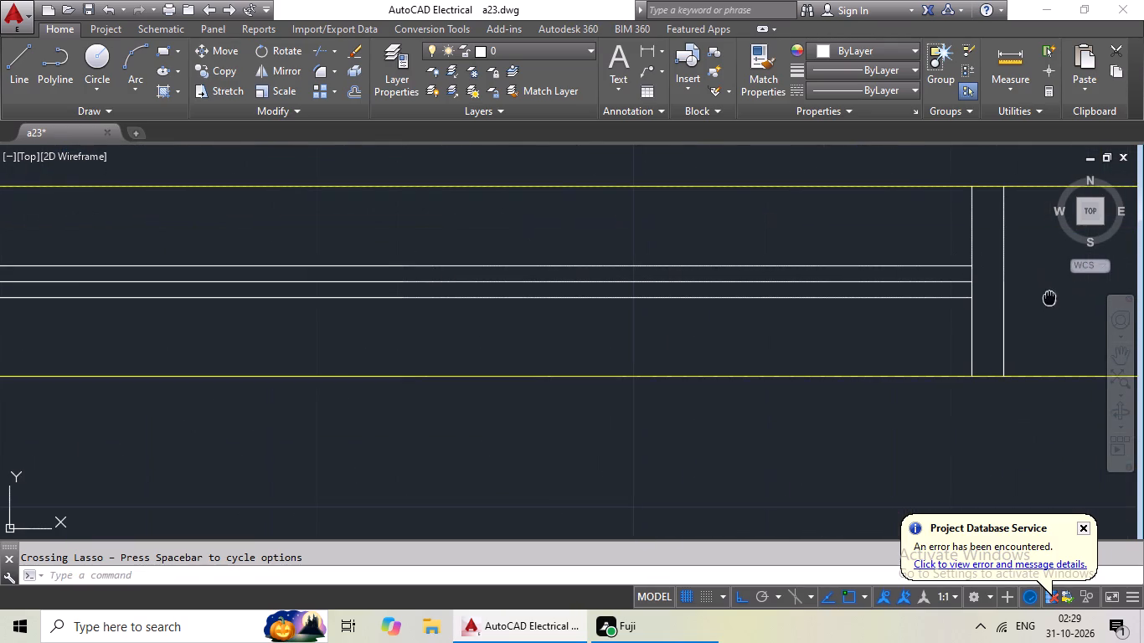
middle_click_drag(1046, 298, 867, 333)
left_click_drag(878, 278, 243, 307)
middle_click_drag(250, 308, 1069, 312)
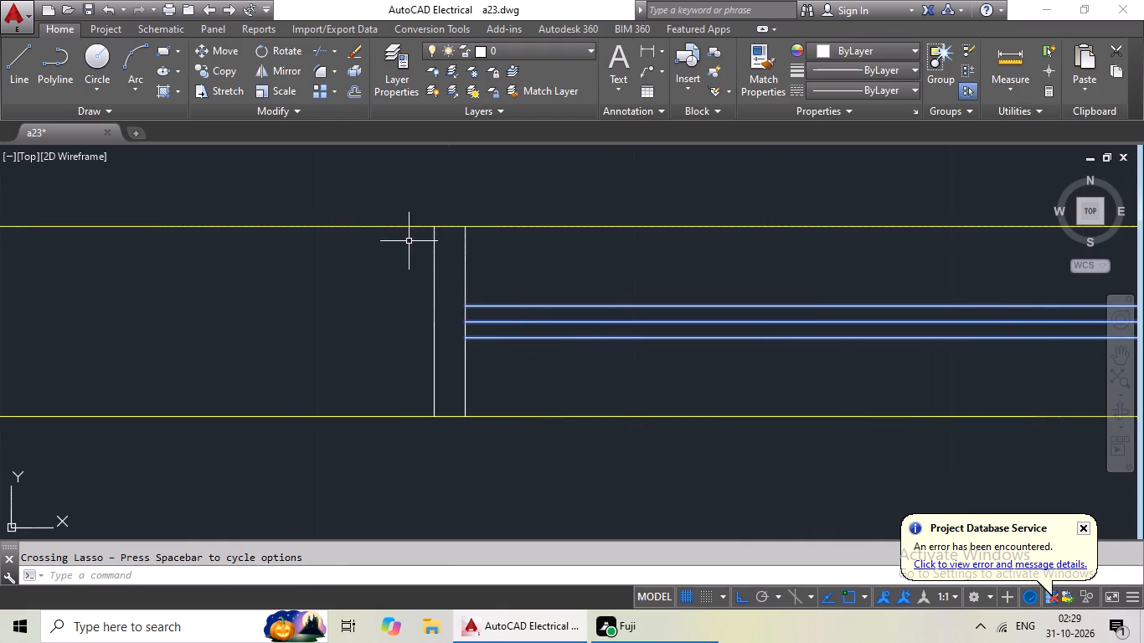
left_click_drag(568, 265, 317, 314)
scroll(427, 290, "down", 7)
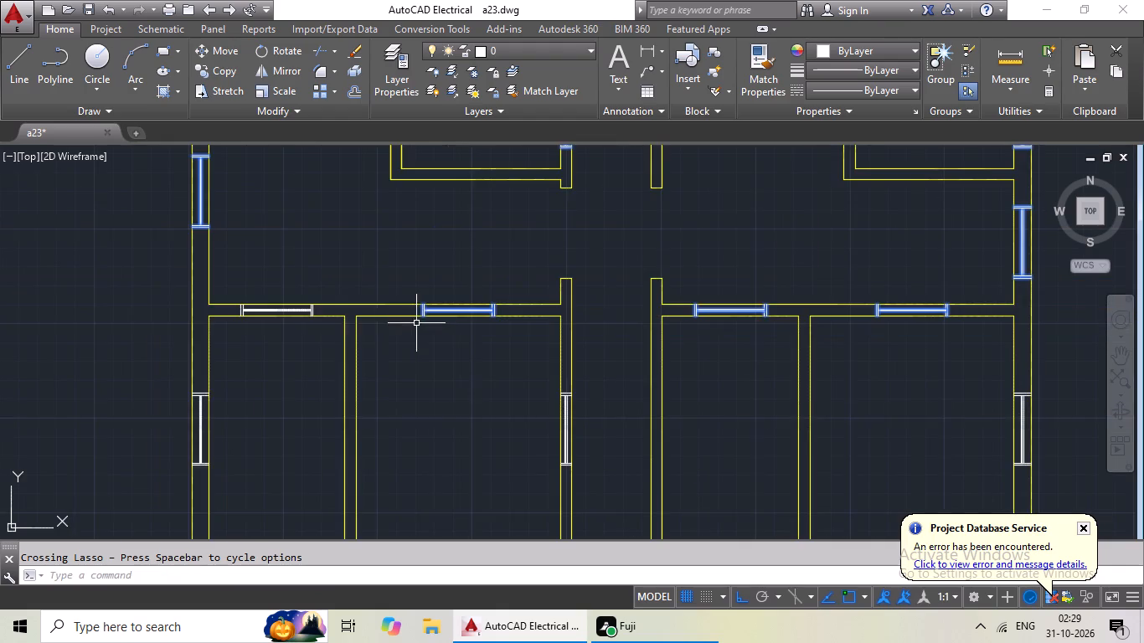
Add the same horizontal wall's leftmost window, with glazing lines and both end frames, to the selection.
middle_click_drag(317, 330, 411, 301)
scroll(395, 292, "up", 5)
middle_click_drag(430, 270, 473, 383)
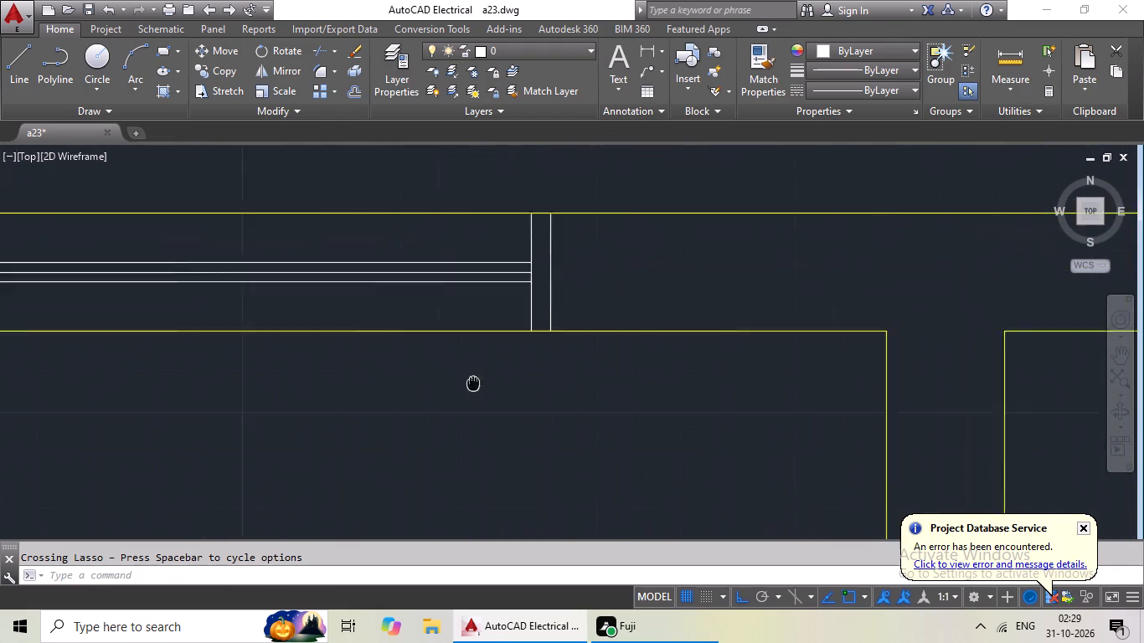
middle_click_drag(473, 383, 489, 422)
left_click_drag(683, 321, 255, 297)
middle_click_drag(257, 297, 681, 340)
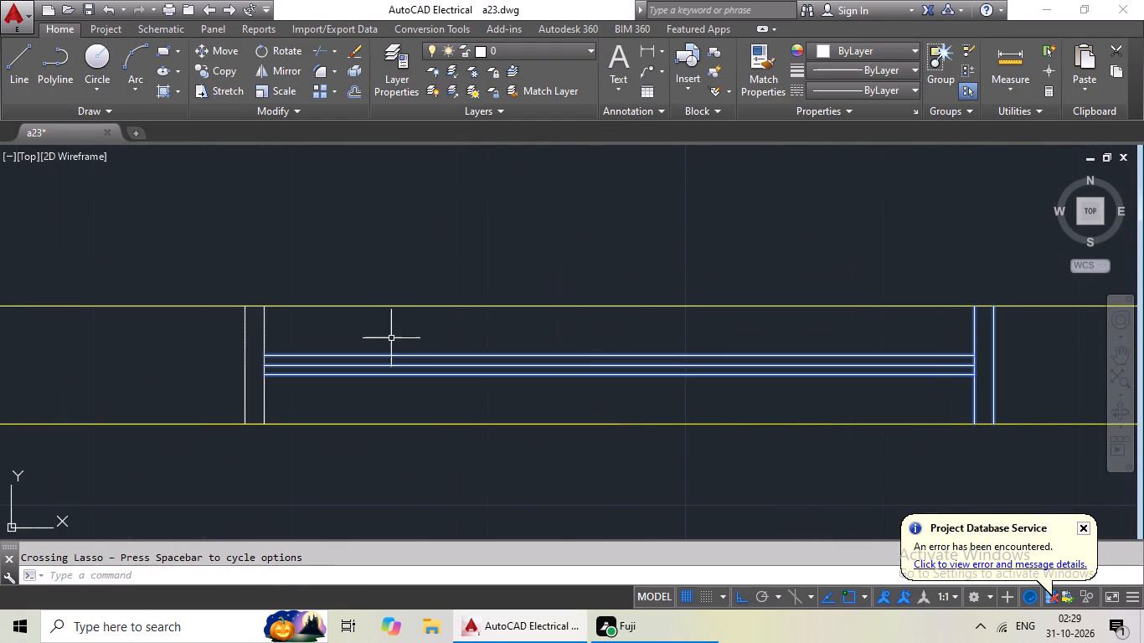
left_click_drag(390, 338, 227, 361)
Add the window in the corridor's left wall just below that horizontal wall, with glazing lines and both end frames, to the selection.
scroll(327, 323, "down", 3)
middle_click_drag(352, 340, 321, 178)
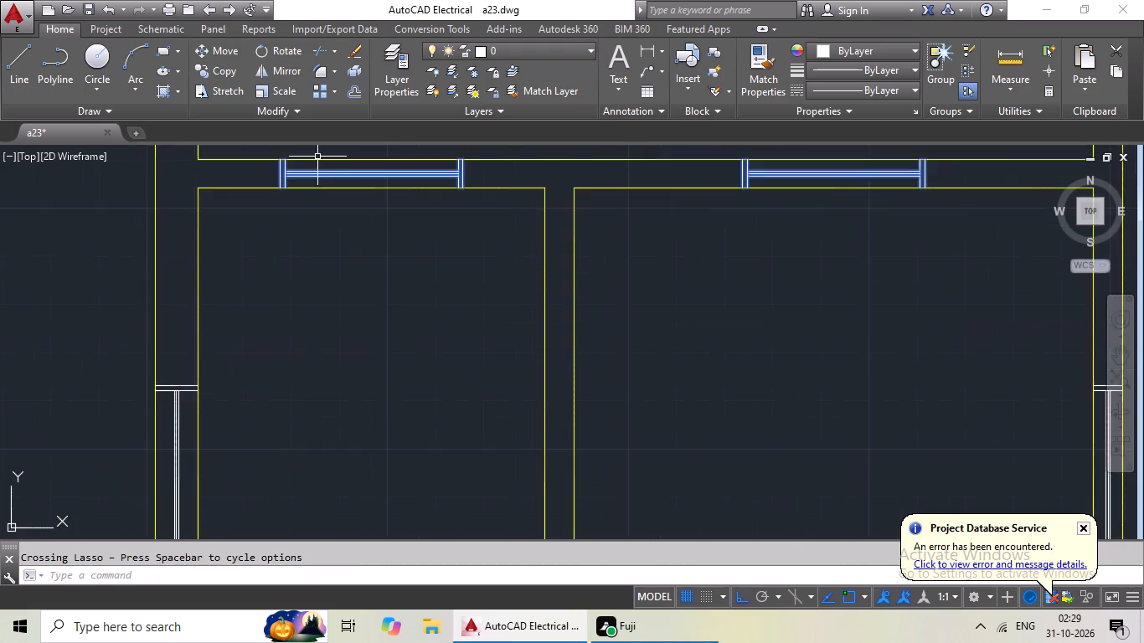
scroll(324, 180, "down", 3)
scroll(529, 269, "up", 6)
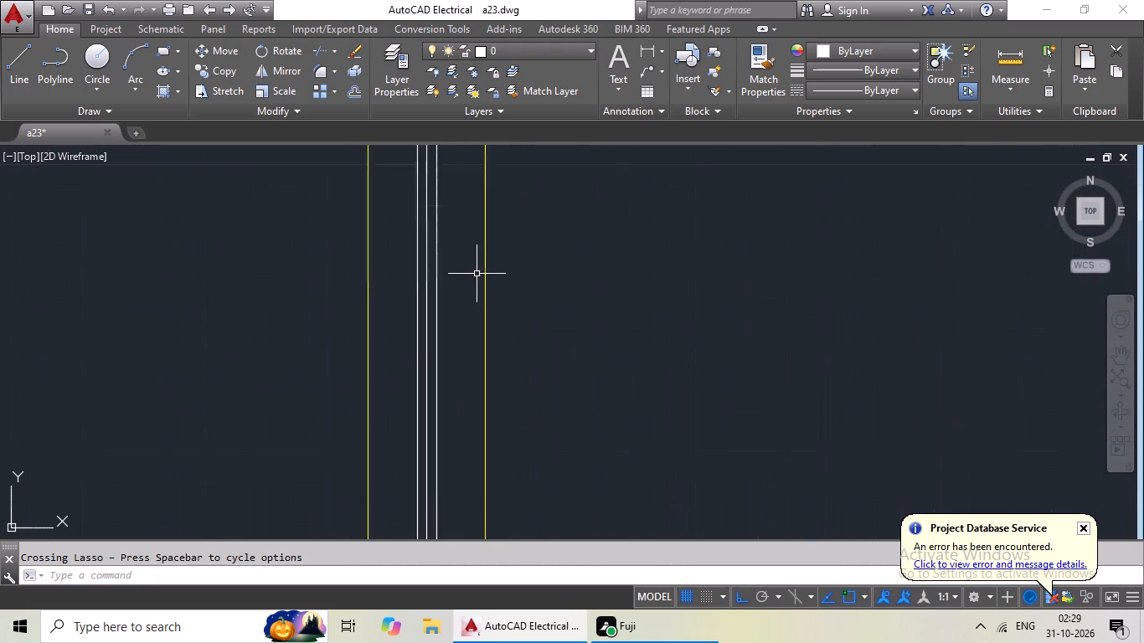
scroll(477, 275, "up", 2)
left_click_drag(461, 257, 280, 363)
scroll(355, 330, "down", 4)
scroll(362, 169, "up", 3)
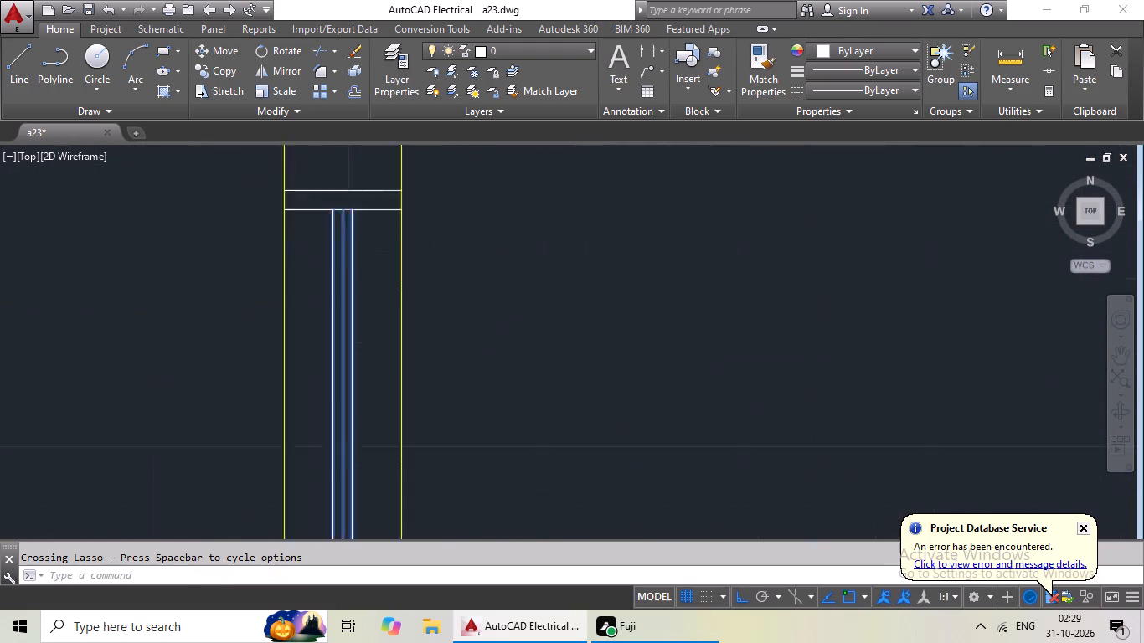
scroll(362, 169, "up", 1)
left_click_drag(370, 169, 328, 349)
scroll(376, 344, "down", 2)
middle_click_drag(377, 347, 379, 109)
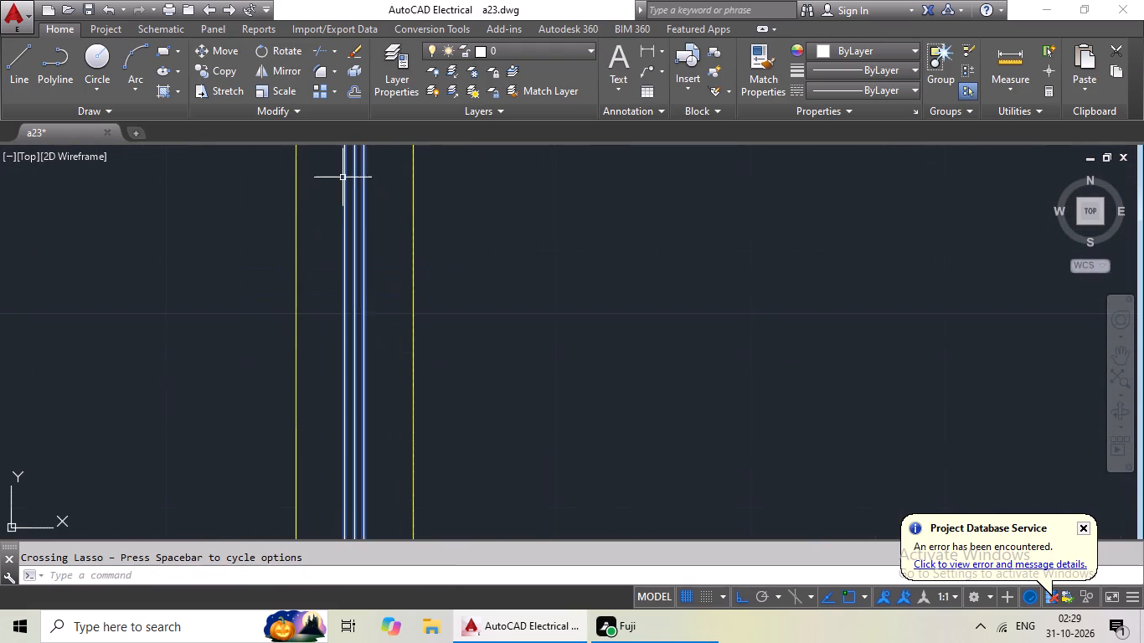
scroll(374, 296, "down", 1)
middle_click_drag(375, 296, 367, 39)
scroll(369, 364, "up", 4)
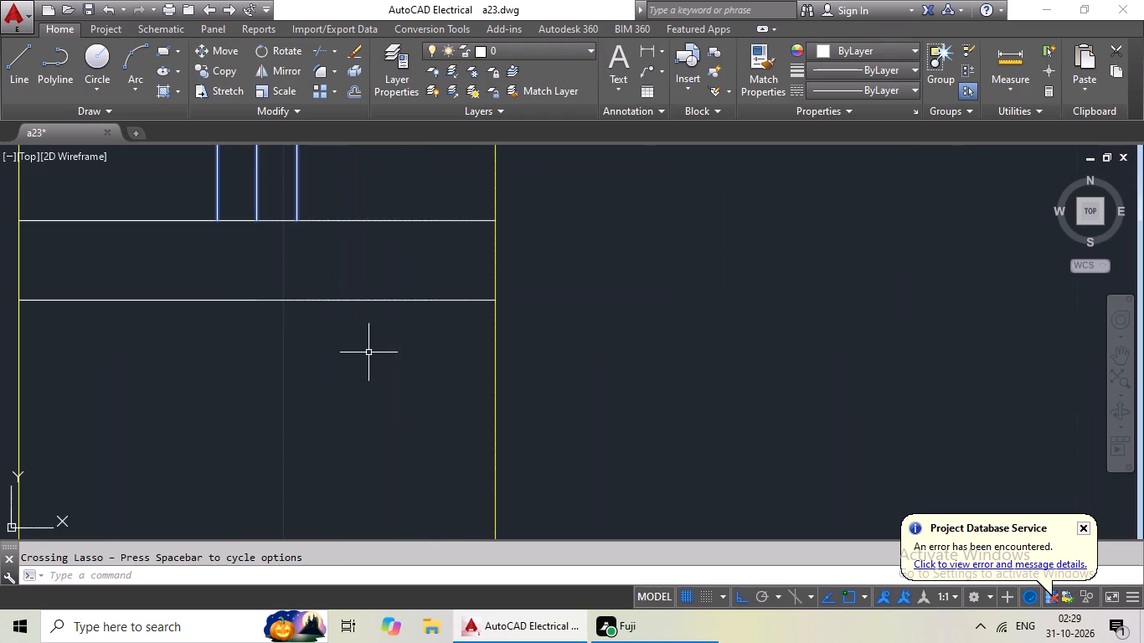
left_click_drag(394, 199, 326, 346)
left_click(333, 342)
Add the left outer wall's window just below that horizontal wall, with glazing lines and both end frames, to the selection.
scroll(394, 295, "down", 8)
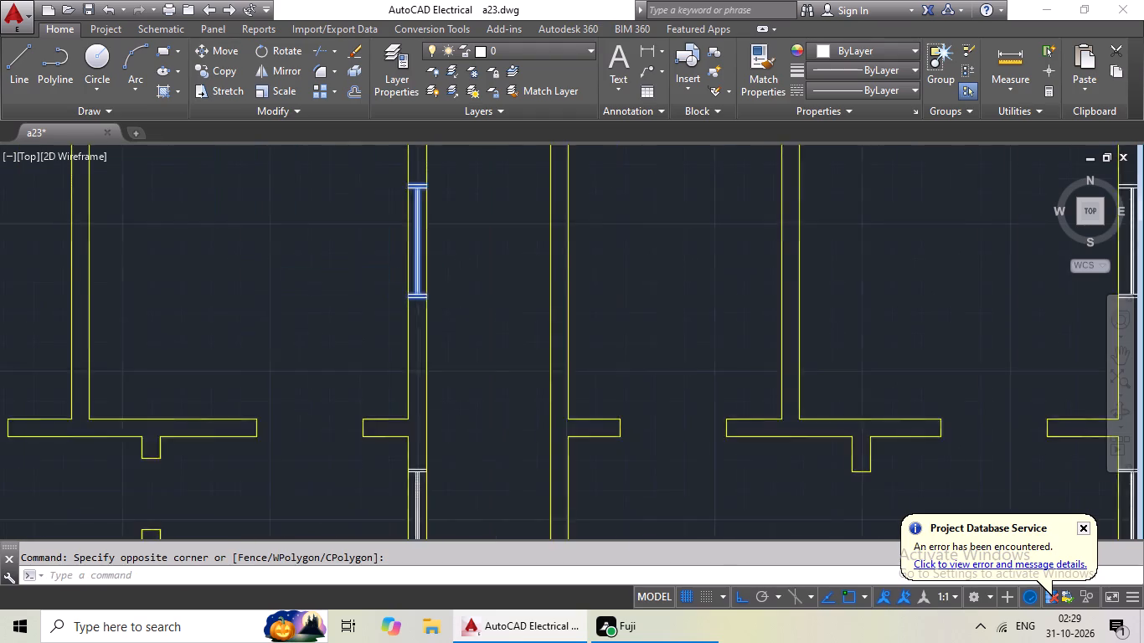
scroll(470, 311, "down", 2)
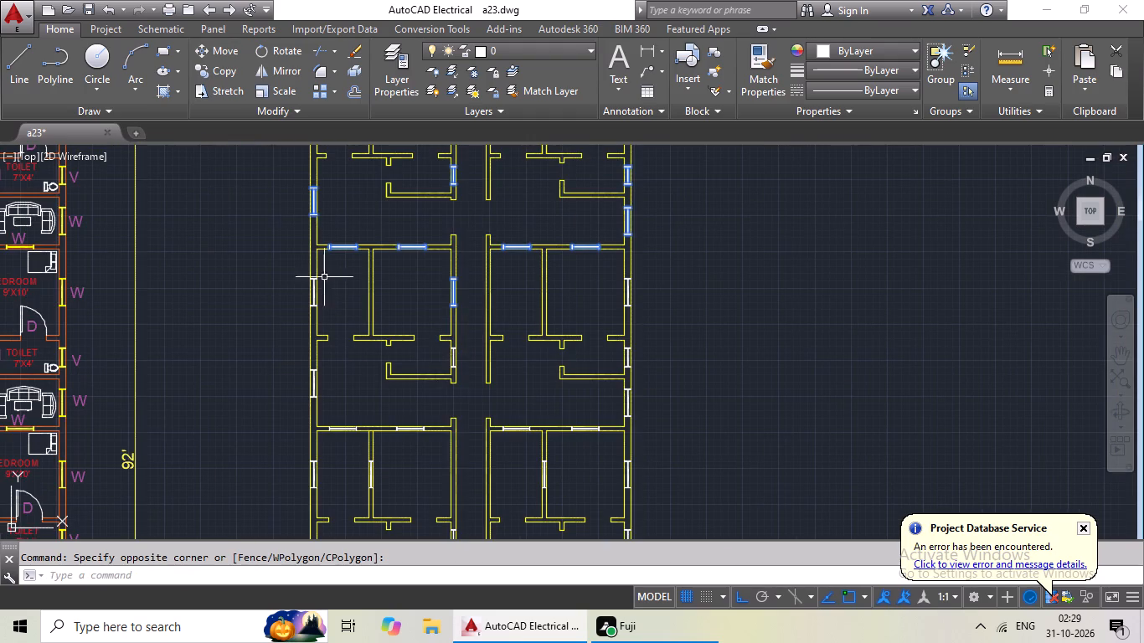
scroll(322, 295, "up", 5)
scroll(250, 352, "up", 3)
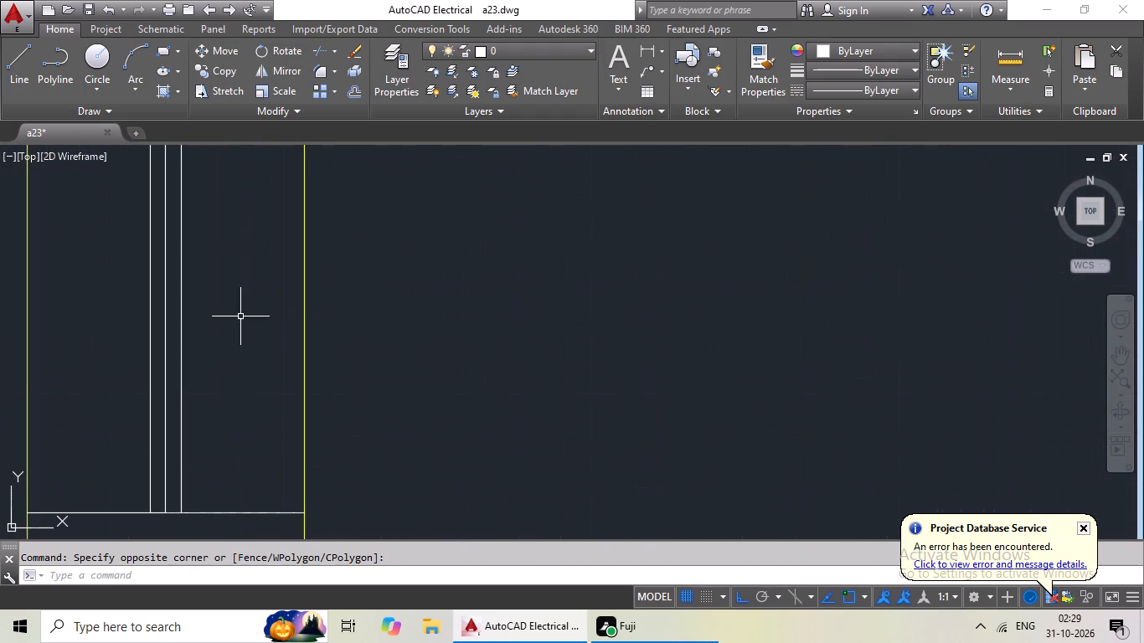
left_click_drag(240, 315, 125, 450)
scroll(207, 430, "down", 3)
scroll(211, 434, "up", 4)
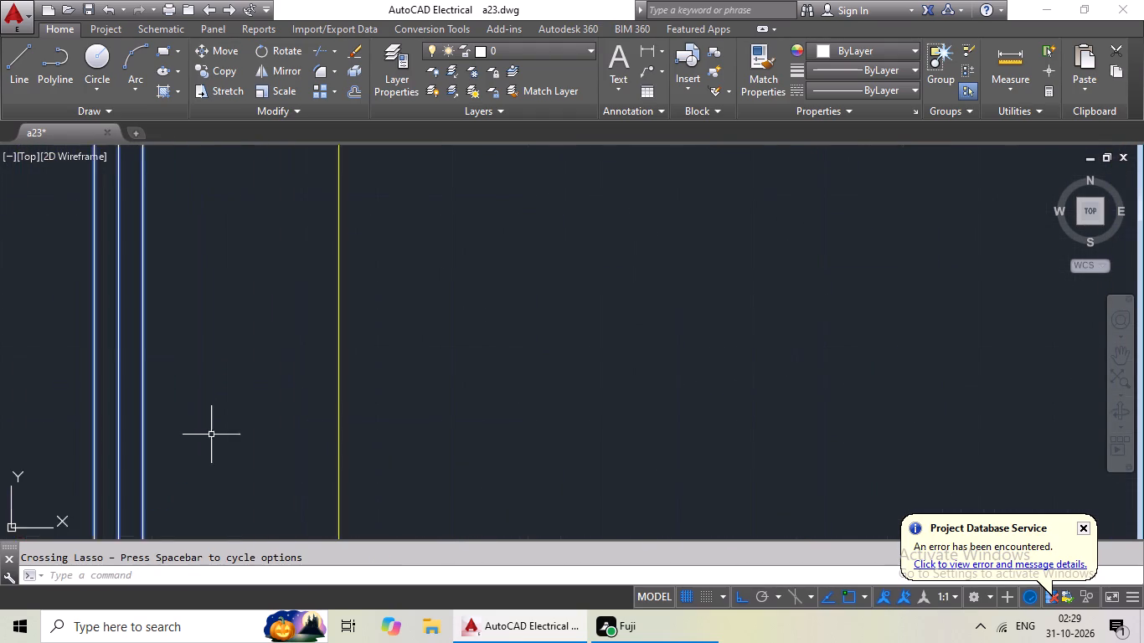
middle_click_drag(222, 421, 257, 252)
left_click_drag(268, 245, 208, 498)
scroll(252, 435, "down", 4)
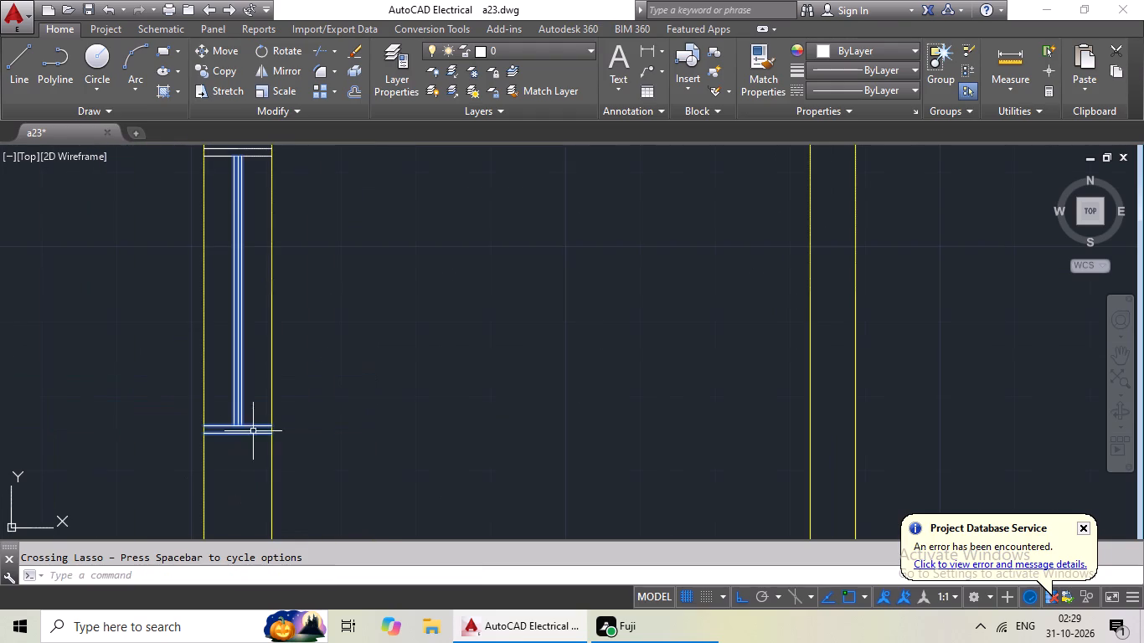
middle_click_drag(219, 162, 196, 340)
scroll(197, 333, "up", 2)
left_click_drag(285, 277, 240, 387)
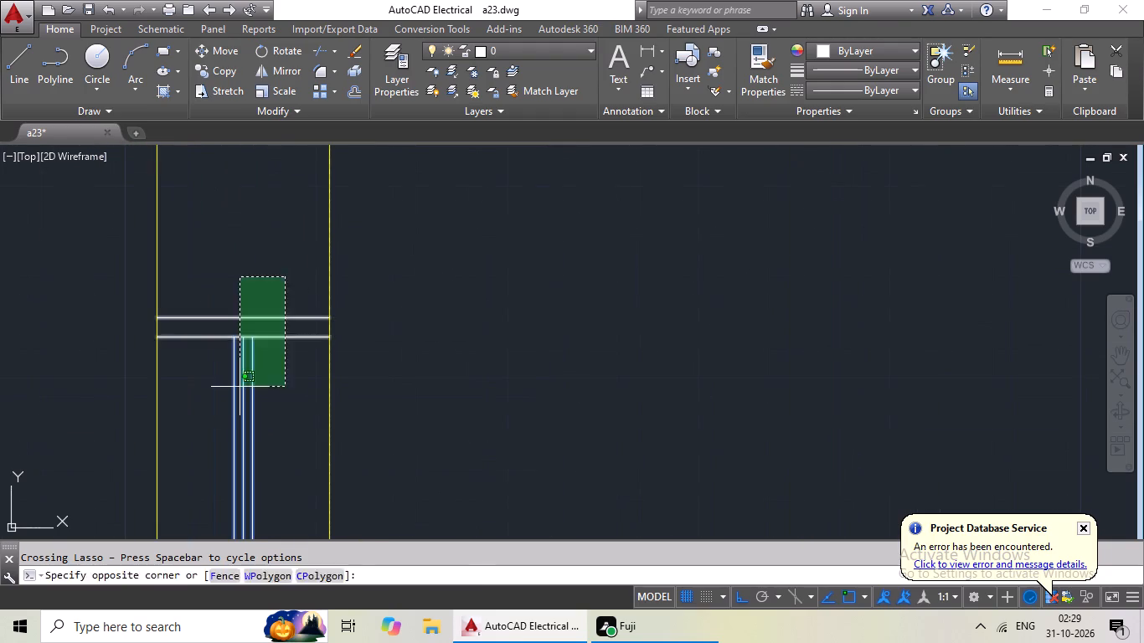
left_click_drag(240, 387, 238, 393)
Add the right outer wall's fourth window from the top, with glazing lines and both end frames, to the selection.
scroll(289, 347, "down", 4)
scroll(396, 388, "down", 2)
middle_click_drag(437, 392, 428, 331)
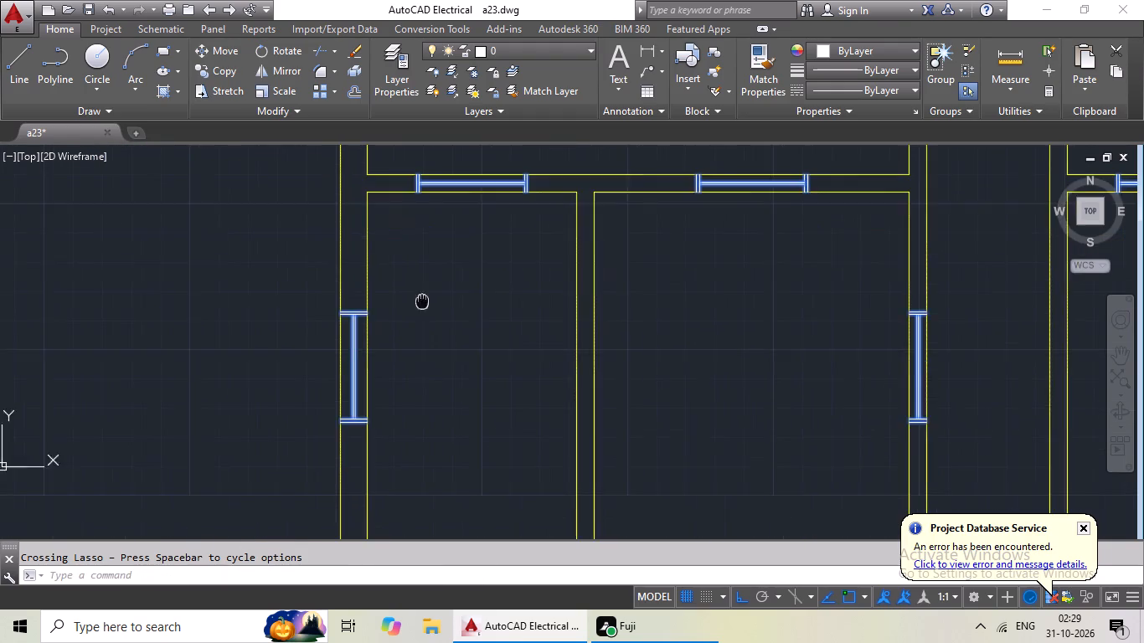
scroll(423, 271, "down", 3)
middle_click_drag(538, 358, 361, 359)
scroll(548, 318, "up", 4)
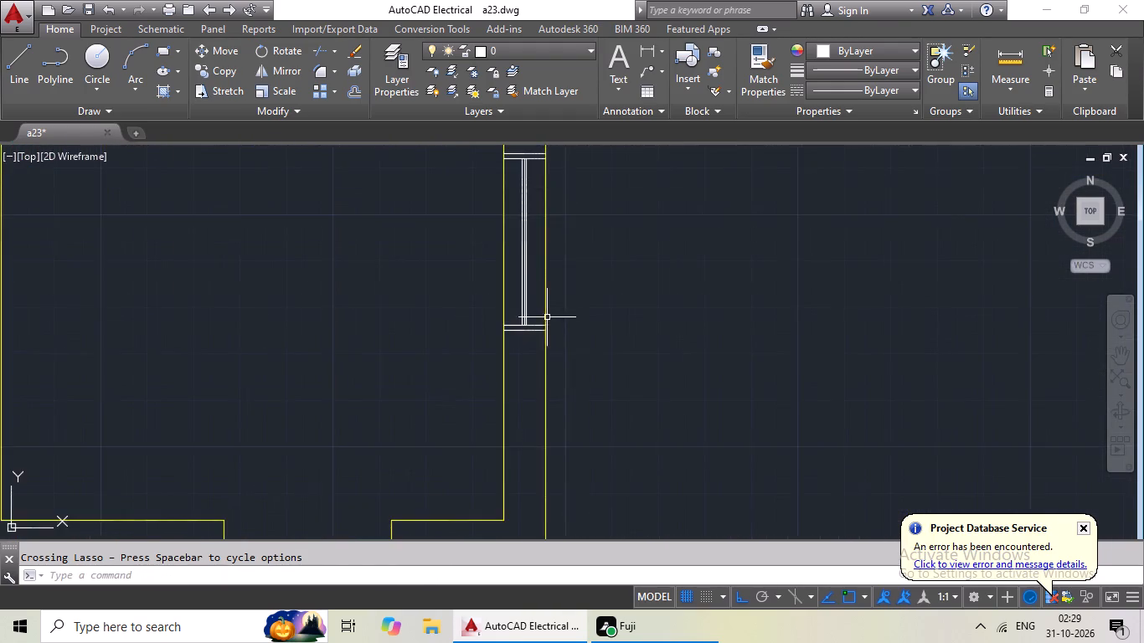
scroll(538, 313, "up", 3)
left_click_drag(502, 244, 467, 414)
middle_click_drag(523, 288, 469, 537)
middle_click_drag(432, 301, 411, 529)
middle_click_drag(425, 220, 389, 465)
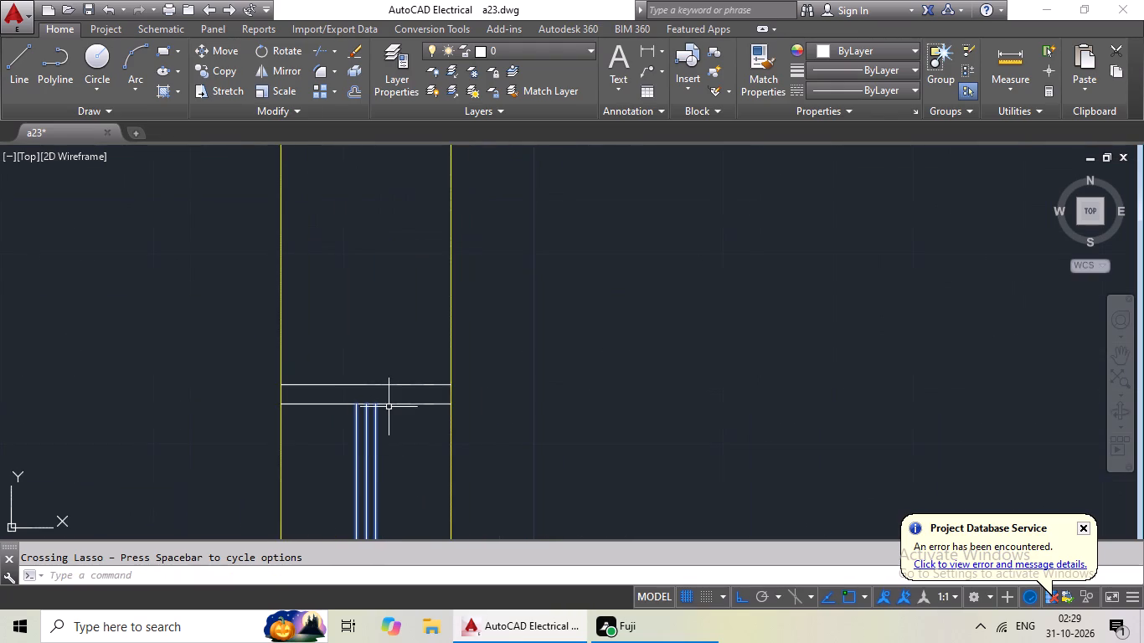
scroll(389, 407, "up", 2)
left_click_drag(433, 283, 376, 455)
Add the right outer wall's fifth window from the top, a short one, with glazing lines and both end frames, to the selection.
scroll(435, 414, "down", 4)
middle_click_drag(434, 434, 435, 131)
scroll(444, 219, "down", 2)
middle_click_drag(416, 389, 424, 195)
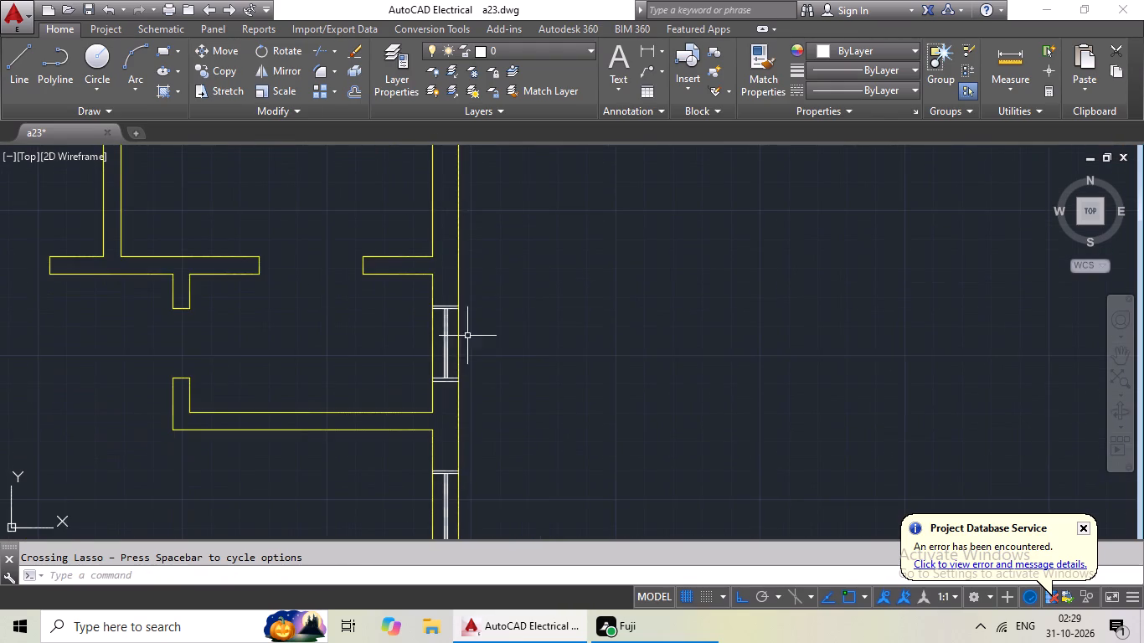
scroll(464, 351, "up", 4)
scroll(374, 358, "up", 2)
left_click_drag(384, 289, 229, 399)
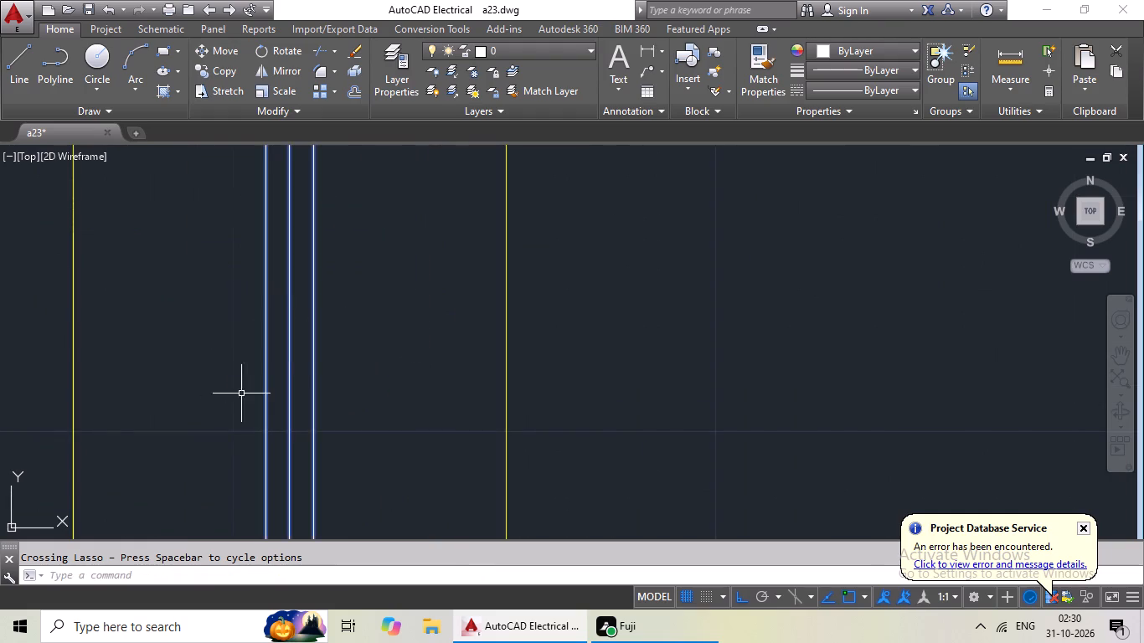
scroll(276, 382, "down", 5)
scroll(302, 320, "up", 4)
left_click_drag(237, 188, 173, 371)
scroll(198, 420, "down", 2)
middle_click_drag(199, 419, 232, 143)
scroll(209, 413, "up", 4)
middle_click_drag(234, 385, 234, 482)
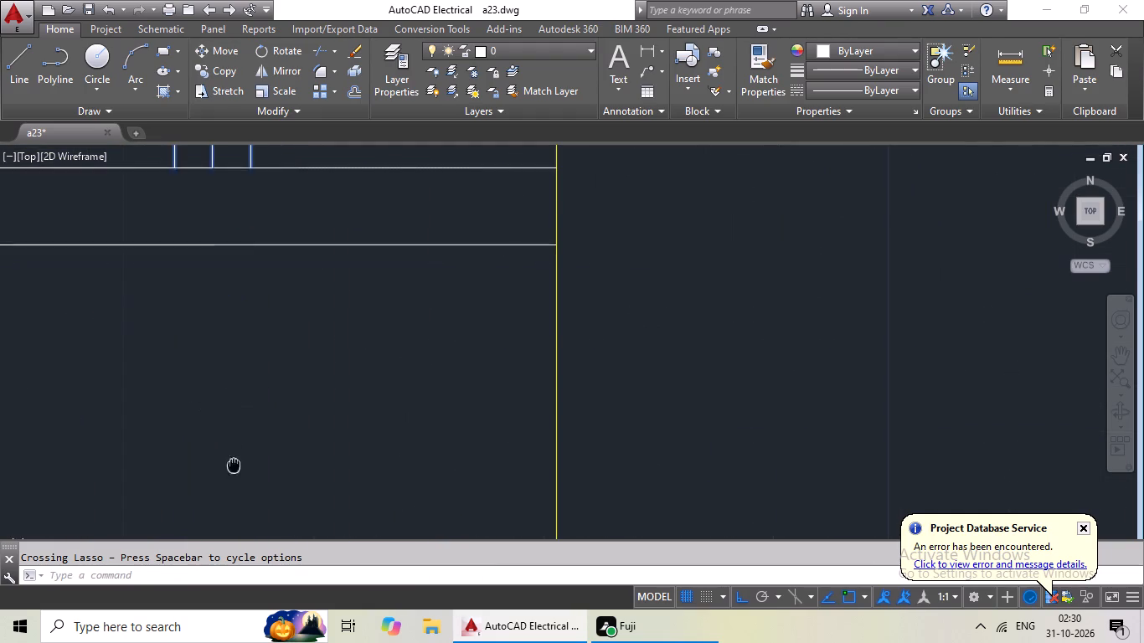
middle_click_drag(234, 482, 234, 541)
left_click_drag(359, 184, 245, 507)
Add the next short window down in the corridor's left wall, with glazing lines and both end frames, to the selection.
scroll(334, 435, "down", 6)
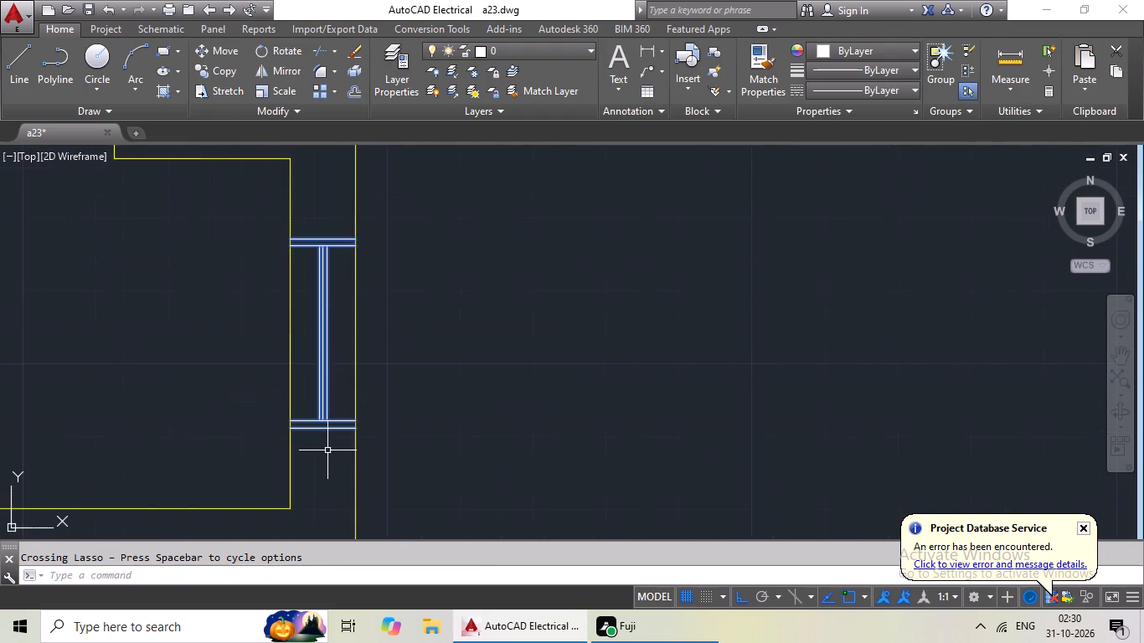
scroll(327, 450, "down", 2)
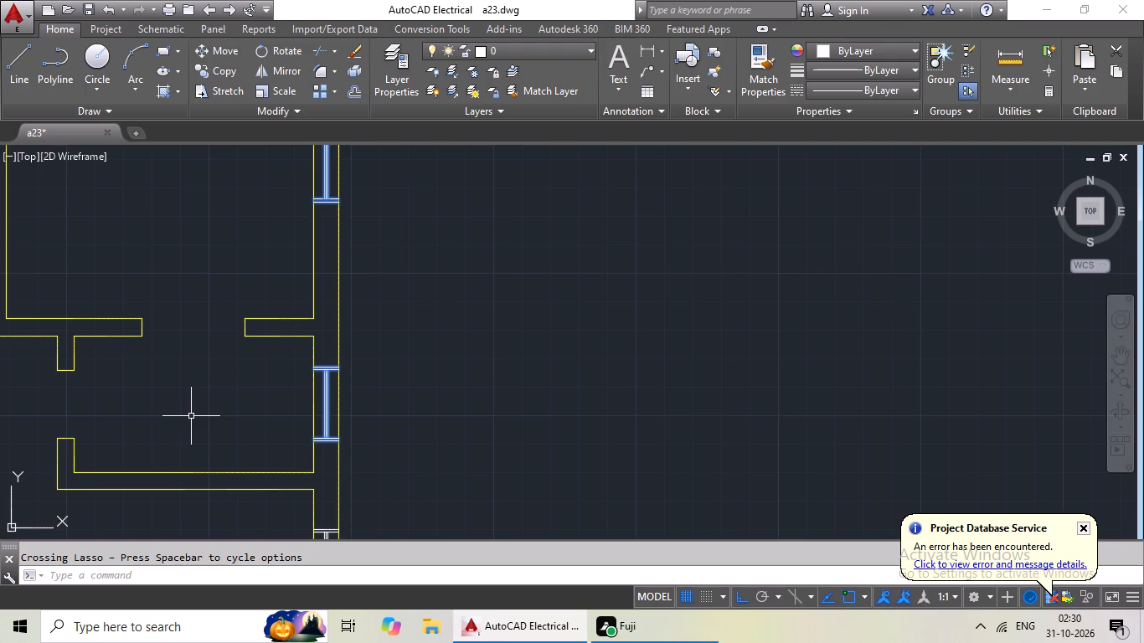
scroll(254, 368, "down", 3)
middle_click_drag(225, 422, 319, 402)
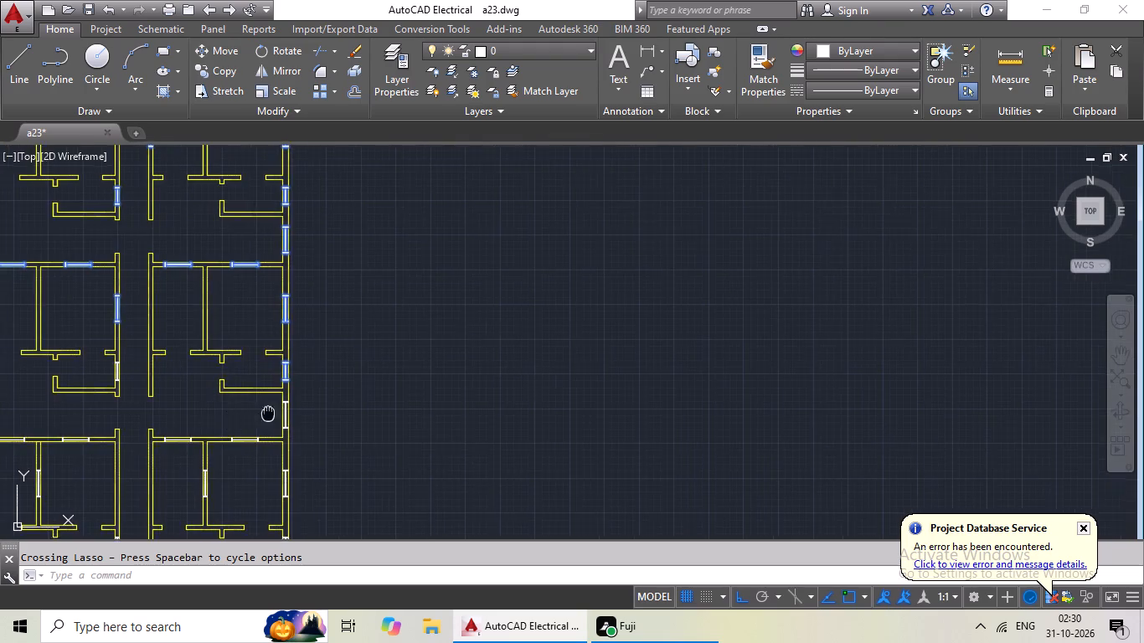
middle_click_drag(319, 402, 399, 367)
scroll(276, 315, "up", 7)
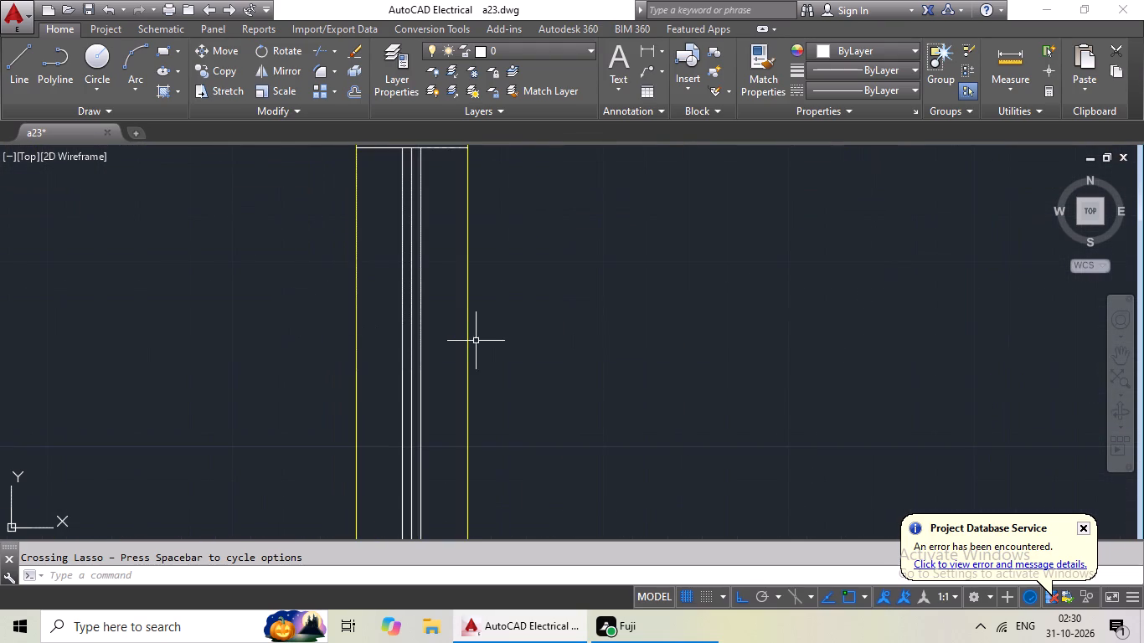
scroll(448, 335, "up", 4)
left_click_drag(385, 301, 135, 454)
scroll(224, 405, "down", 3)
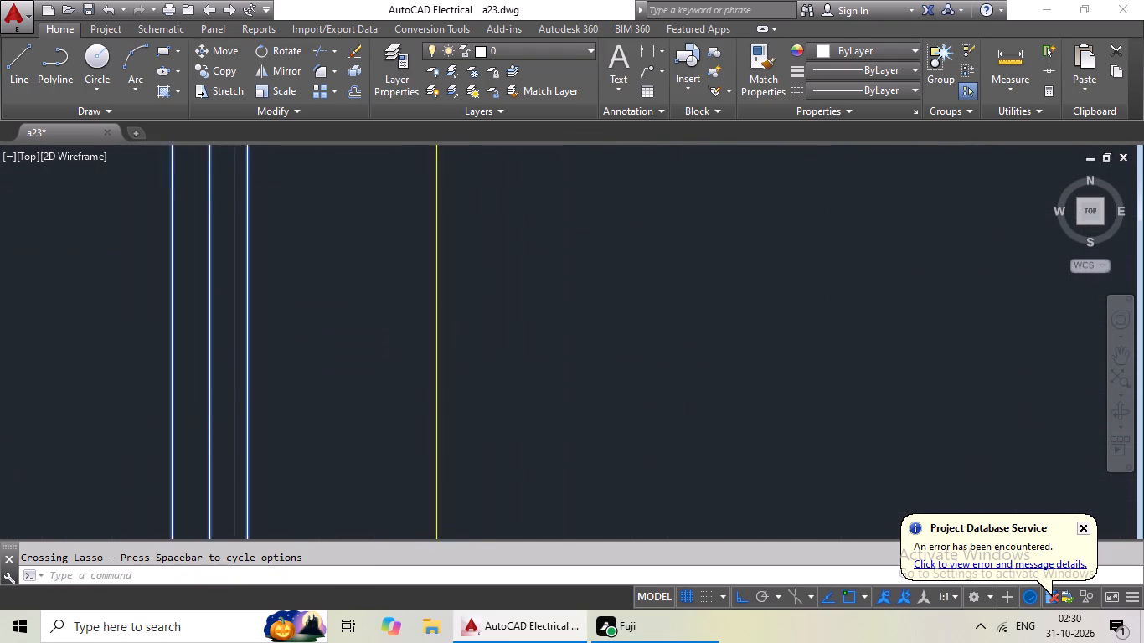
scroll(227, 404, "down", 2)
scroll(209, 282, "up", 3)
left_click_drag(300, 182, 207, 375)
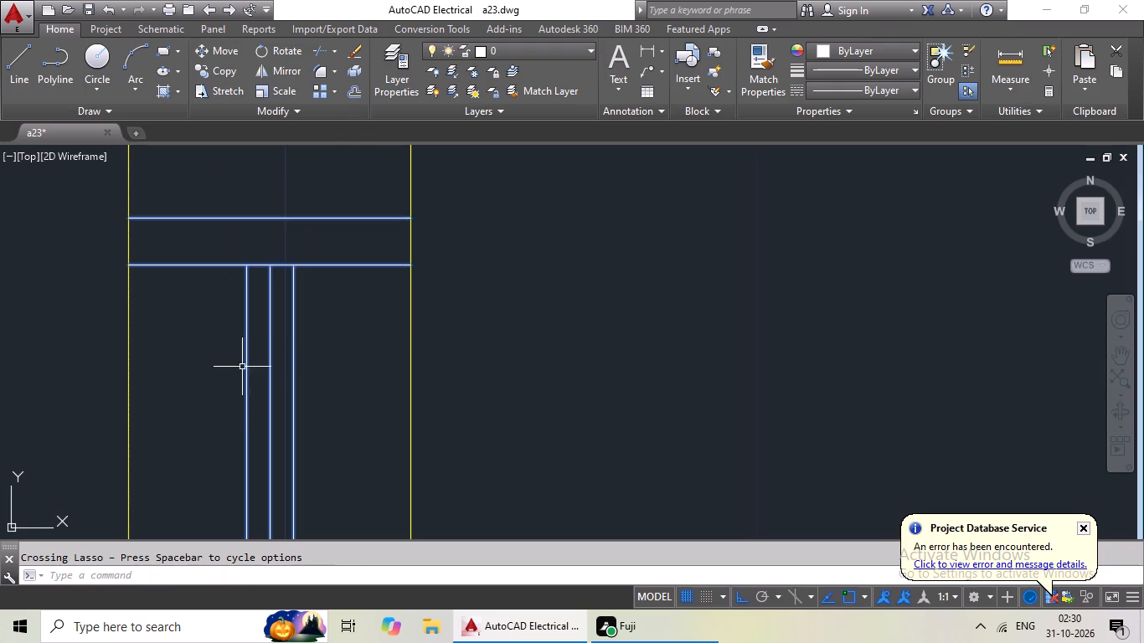
scroll(279, 361, "down", 3)
middle_click_drag(292, 392, 316, 200)
scroll(342, 456, "up", 4)
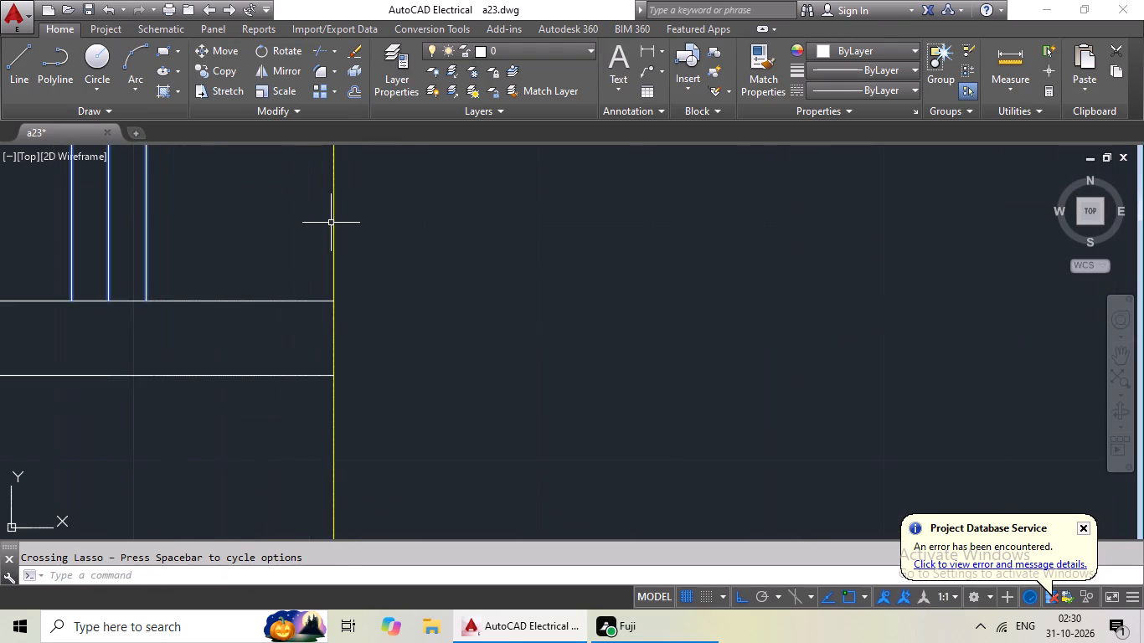
left_click_drag(328, 224, 239, 382)
Add the left outer wall's next window down, above the following horizontal wall, with glazing lines and both end frames, to the selection.
scroll(265, 364, "down", 4)
middle_click_drag(224, 419, 380, 247)
scroll(389, 266, "down", 2)
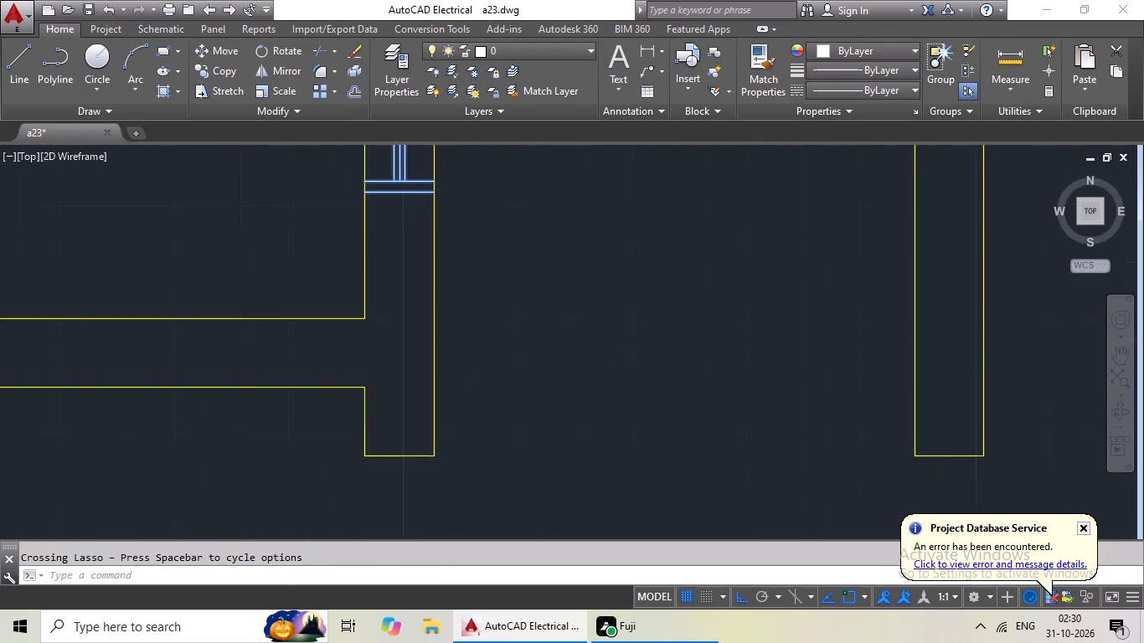
scroll(389, 269, "down", 1)
scroll(323, 356, "down", 3)
middle_click_drag(440, 325, 455, 285)
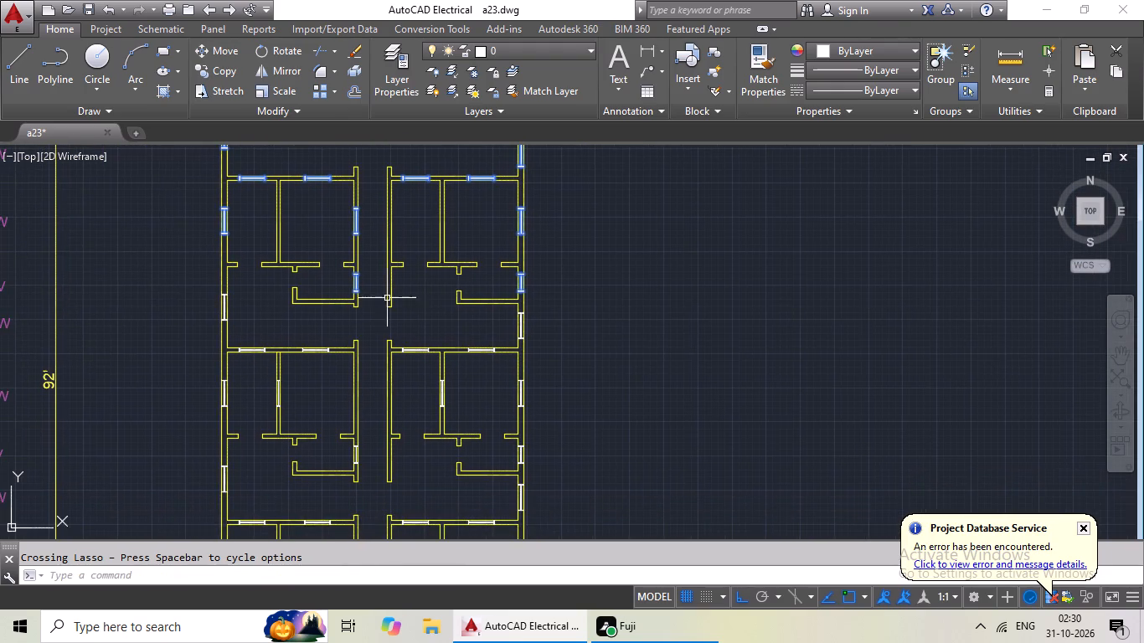
scroll(229, 296, "up", 6)
scroll(162, 329, "up", 2)
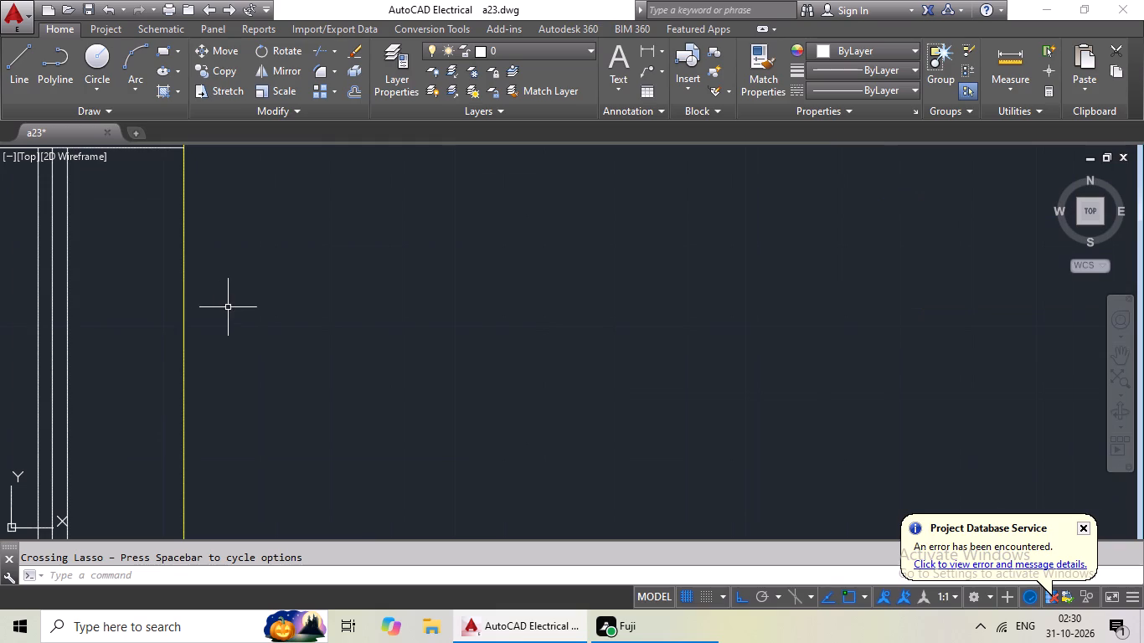
middle_click_drag(146, 309, 327, 265)
left_click_drag(318, 264, 207, 409)
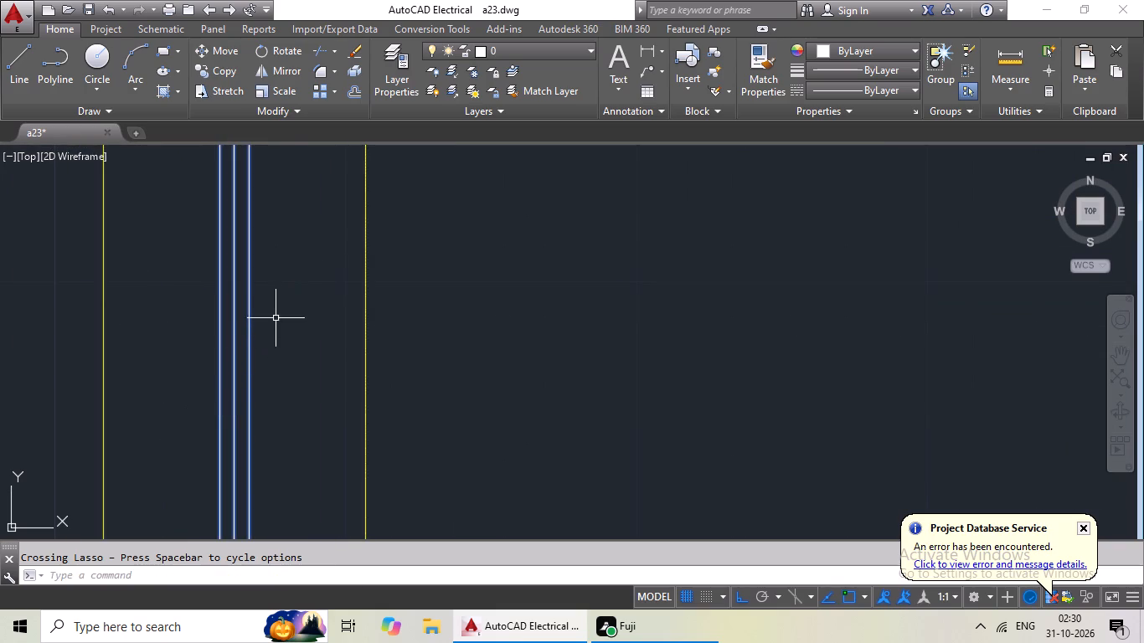
middle_click_drag(277, 315, 261, 482)
left_click_drag(284, 222, 240, 383)
scroll(283, 431, "down", 1)
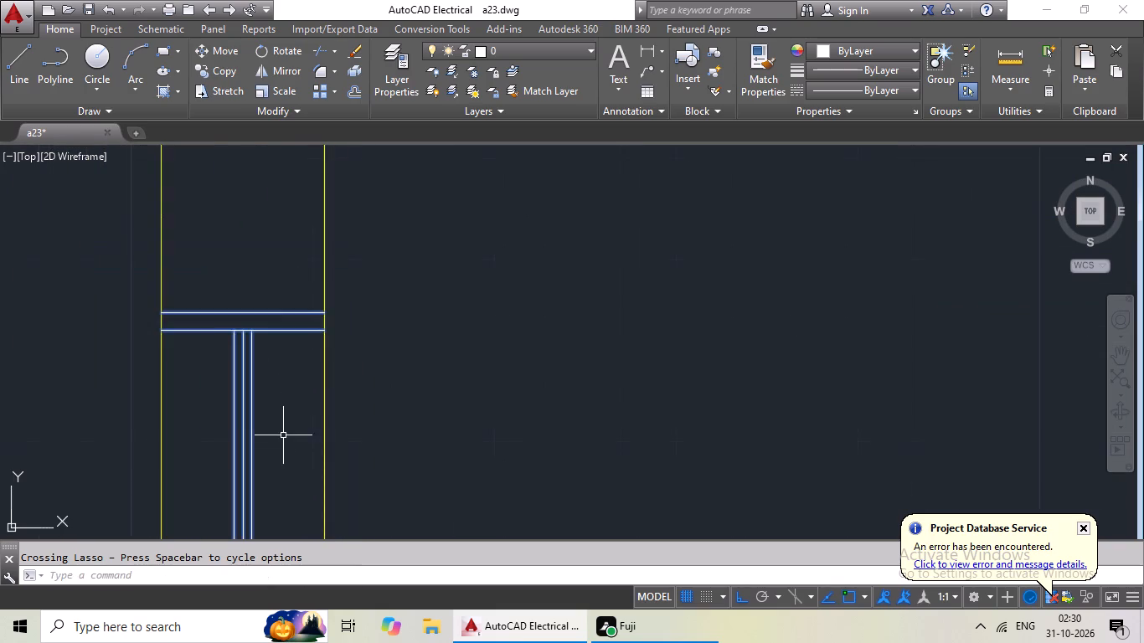
middle_click_drag(283, 435, 324, 146)
middle_click_drag(326, 379, 333, 242)
scroll(279, 462, "down", 2)
middle_click_drag(279, 462, 281, 445)
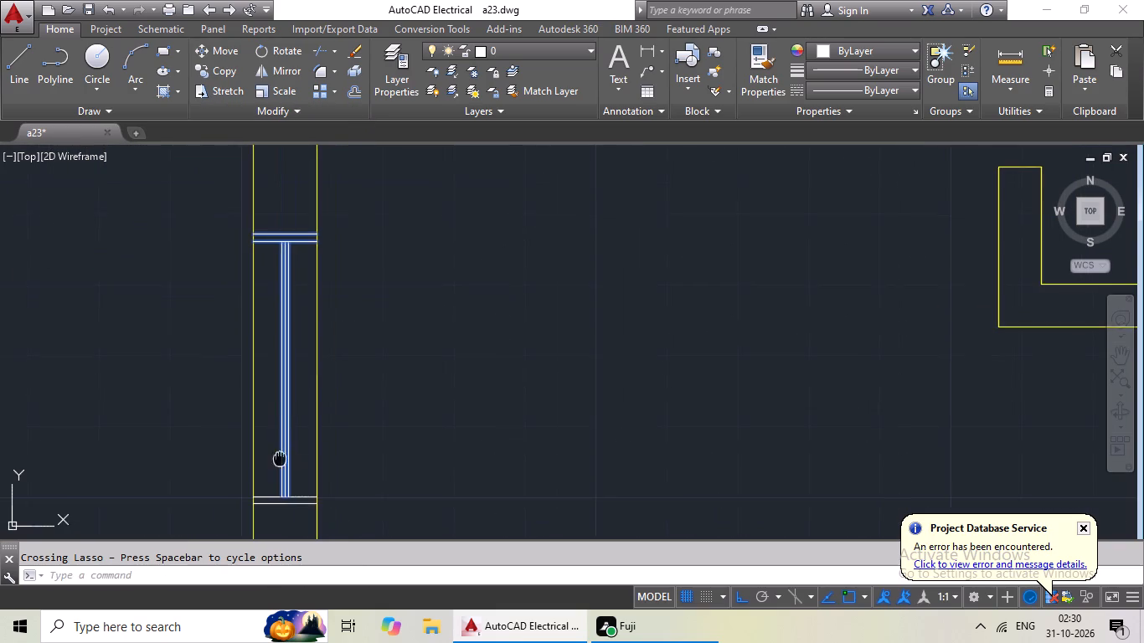
middle_click_drag(281, 445, 299, 354)
scroll(298, 379, "up", 3)
left_click_drag(379, 383, 332, 491)
Add the first window from the left in the next horizontal wall down, with glazing lines and both end frames, to the selection.
scroll(437, 424, "down", 5)
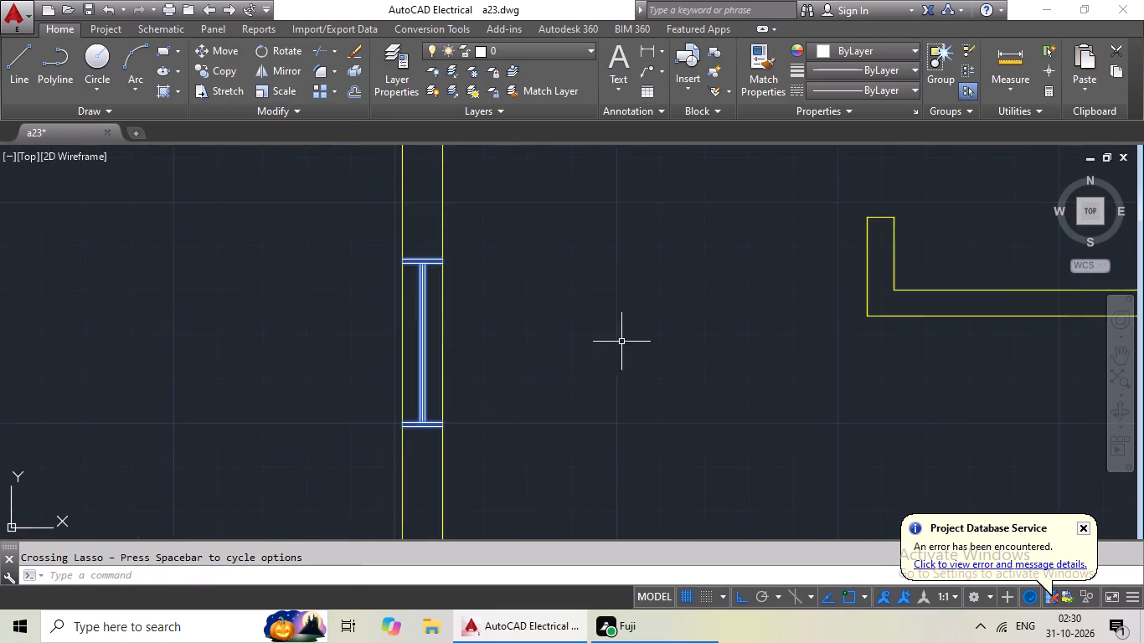
scroll(621, 342, "down", 2)
middle_click_drag(629, 342, 499, 325)
middle_click_drag(565, 378, 575, 305)
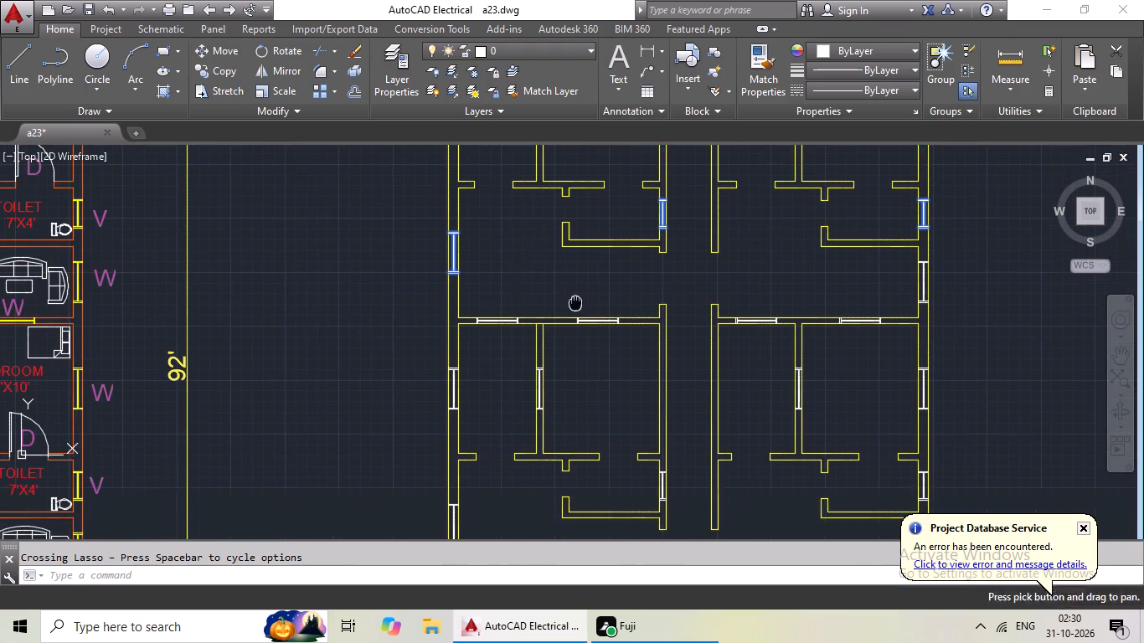
scroll(487, 318, "up", 6)
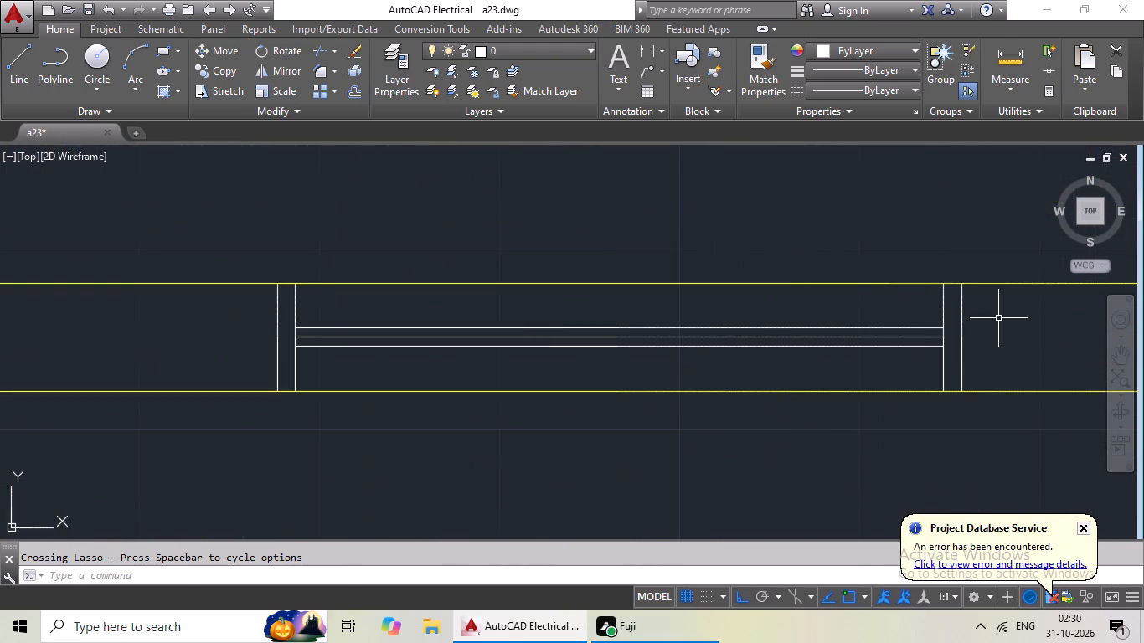
left_click_drag(1010, 321, 193, 331)
Add the same horizontal wall's second window, just left of the corridor, with glazing lines and both end frames, to the selection.
scroll(301, 329, "down", 3)
middle_click_drag(475, 371, 240, 380)
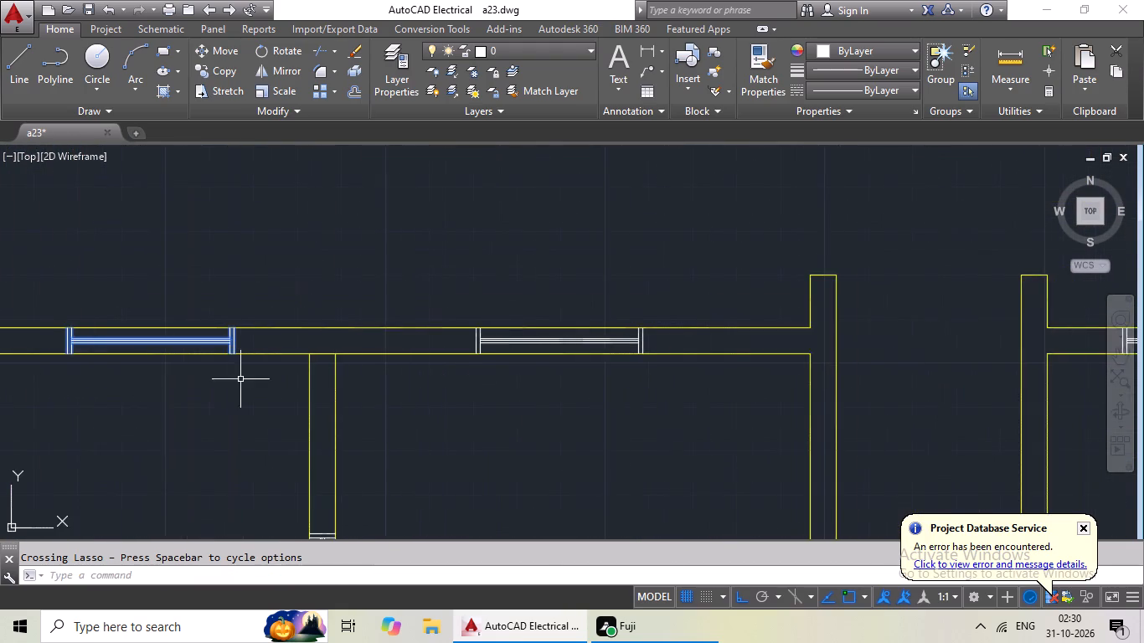
scroll(805, 330, "up", 3)
middle_click_drag(555, 342, 1143, 313)
left_click_drag(930, 319, 30, 330)
Add the same horizontal wall's third window, just right of the corridor, with glazing lines and both end frames, to the selection.
scroll(366, 340, "down", 4)
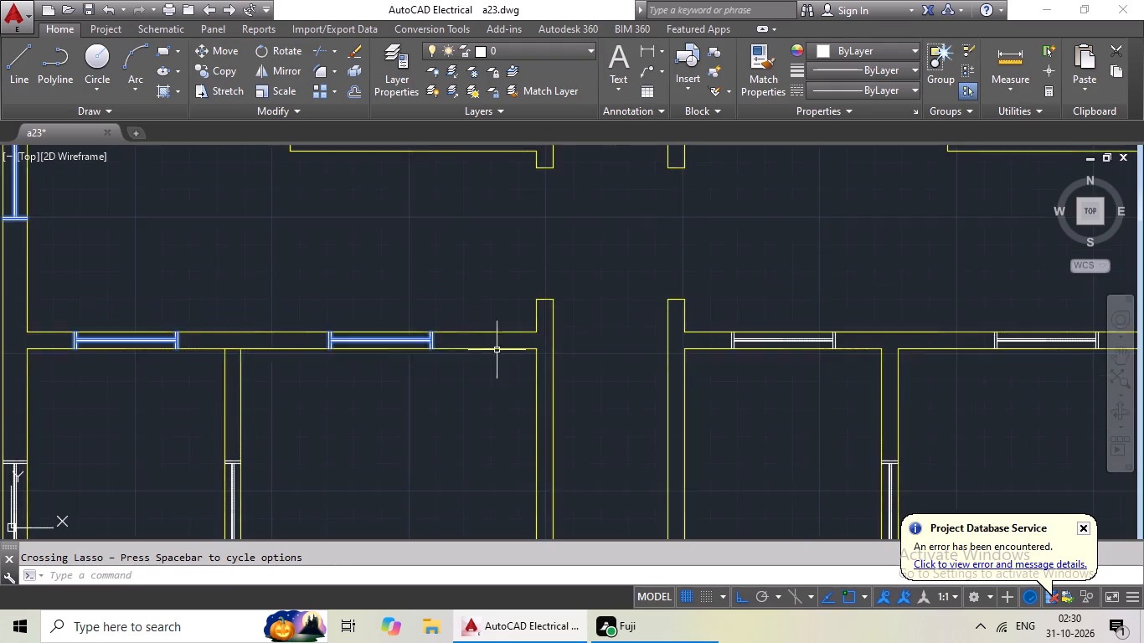
middle_click_drag(518, 347, 301, 351)
scroll(673, 337, "up", 3)
middle_click_drag(492, 360, 651, 339)
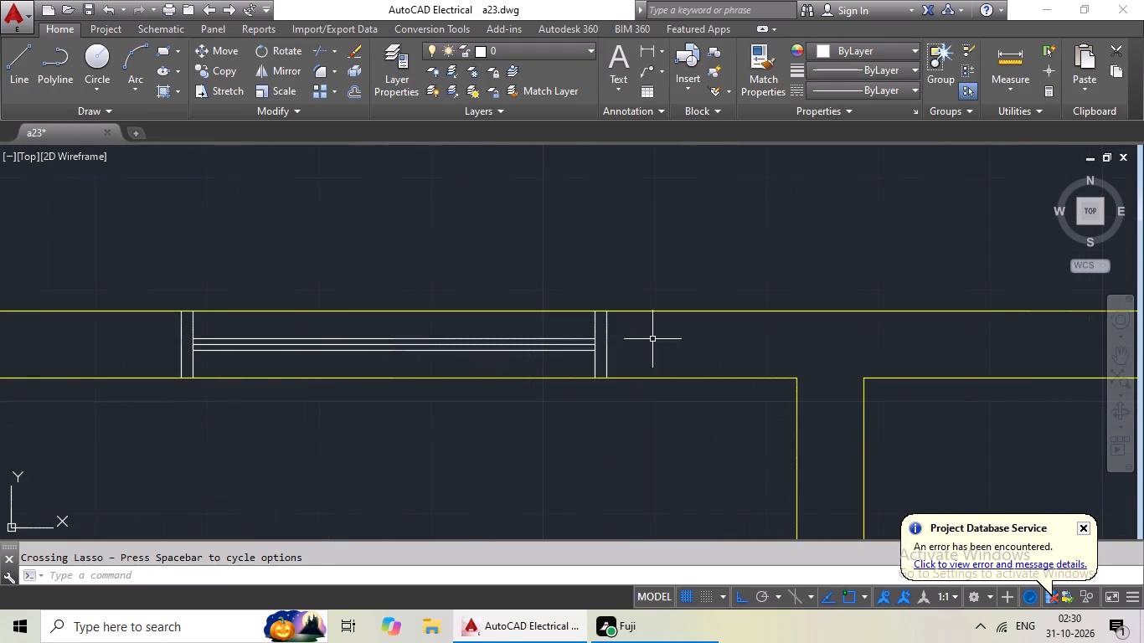
scroll(564, 350, "up", 1)
left_click_drag(688, 327, 403, 339)
middle_click_drag(403, 339, 763, 340)
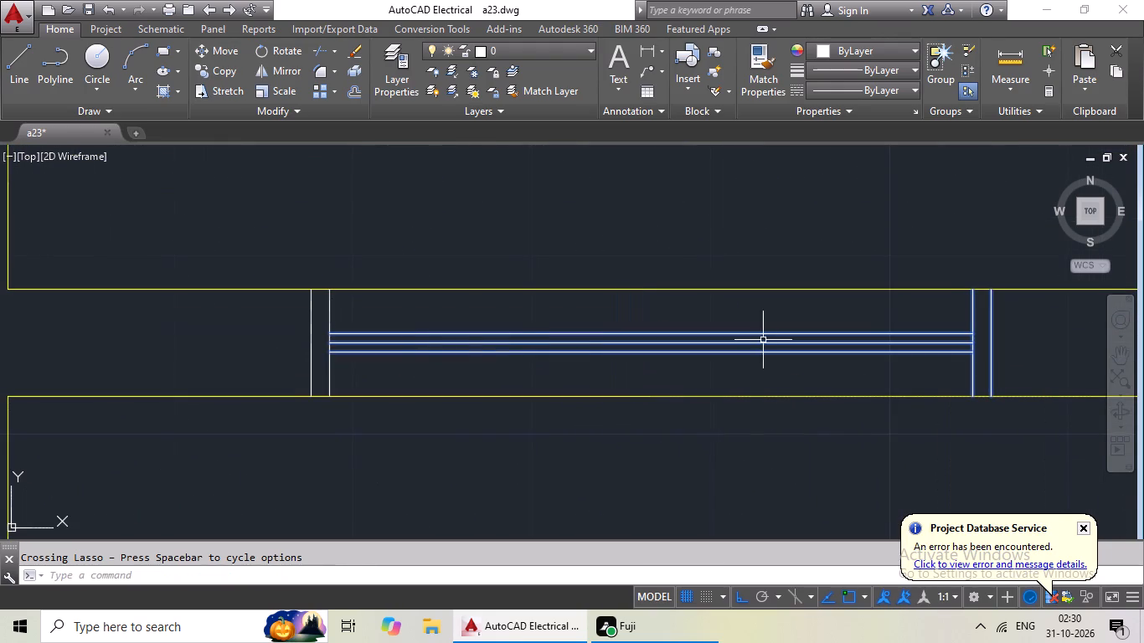
scroll(344, 316, "up", 2)
left_click_drag(353, 314, 209, 367)
Add the same horizontal wall's fourth window, nearest the right outer wall, with glazing lines and both end frames, to the selection.
scroll(464, 317, "down", 4)
middle_click_drag(580, 343, 551, 348)
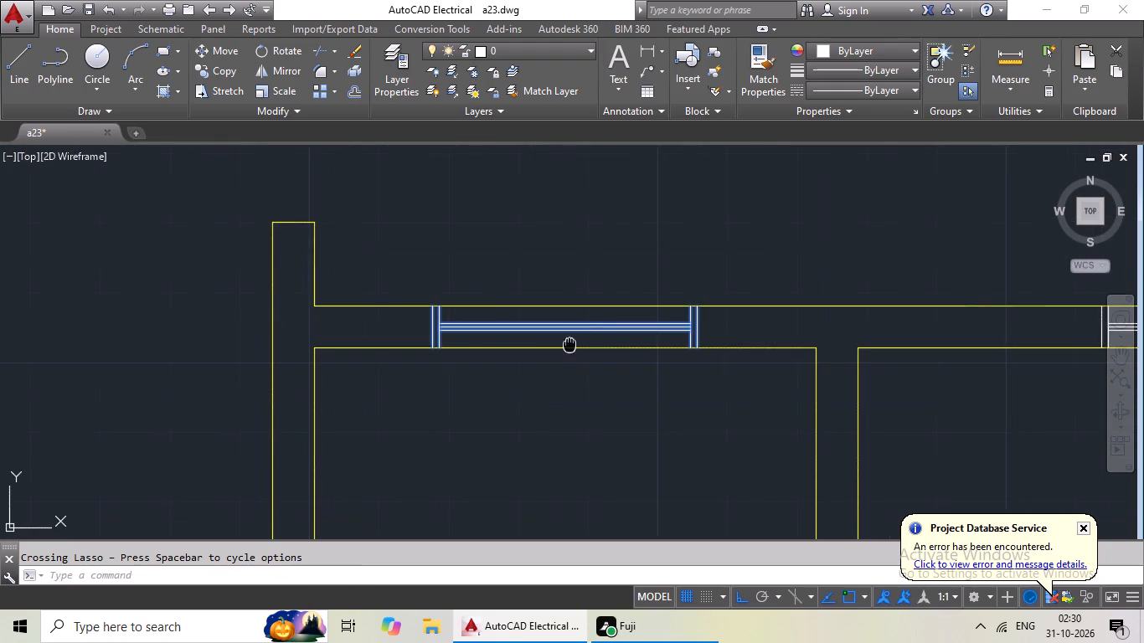
middle_click_drag(551, 348, 116, 350)
scroll(818, 330, "up", 2)
middle_click_drag(811, 330, 446, 378)
scroll(678, 378, "up", 1)
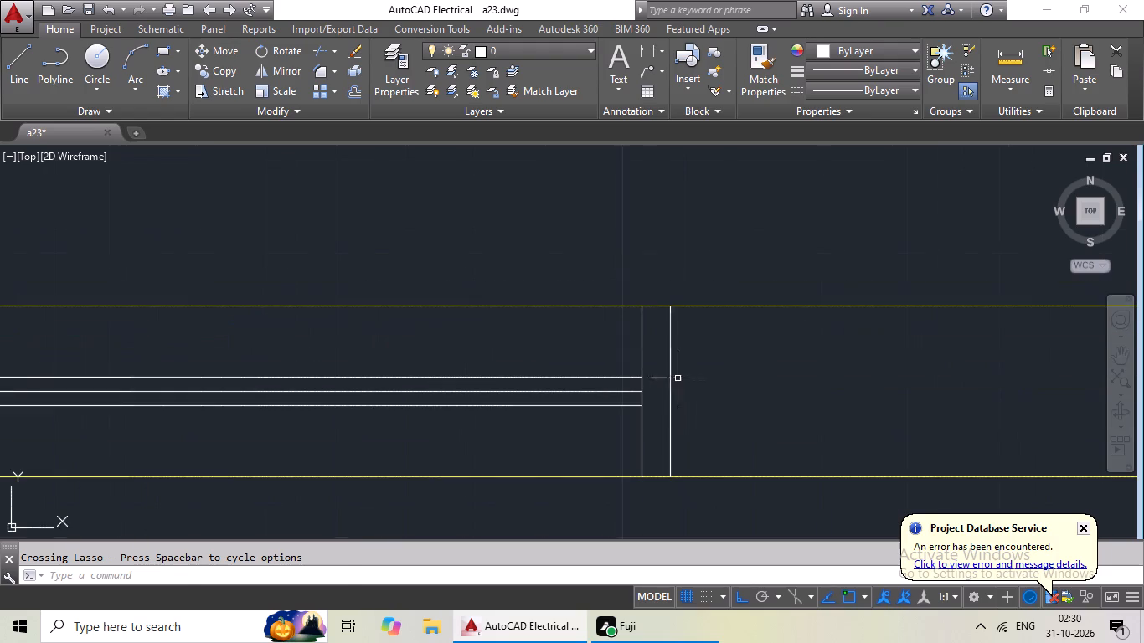
left_click_drag(749, 364, 335, 376)
middle_click_drag(336, 374, 807, 388)
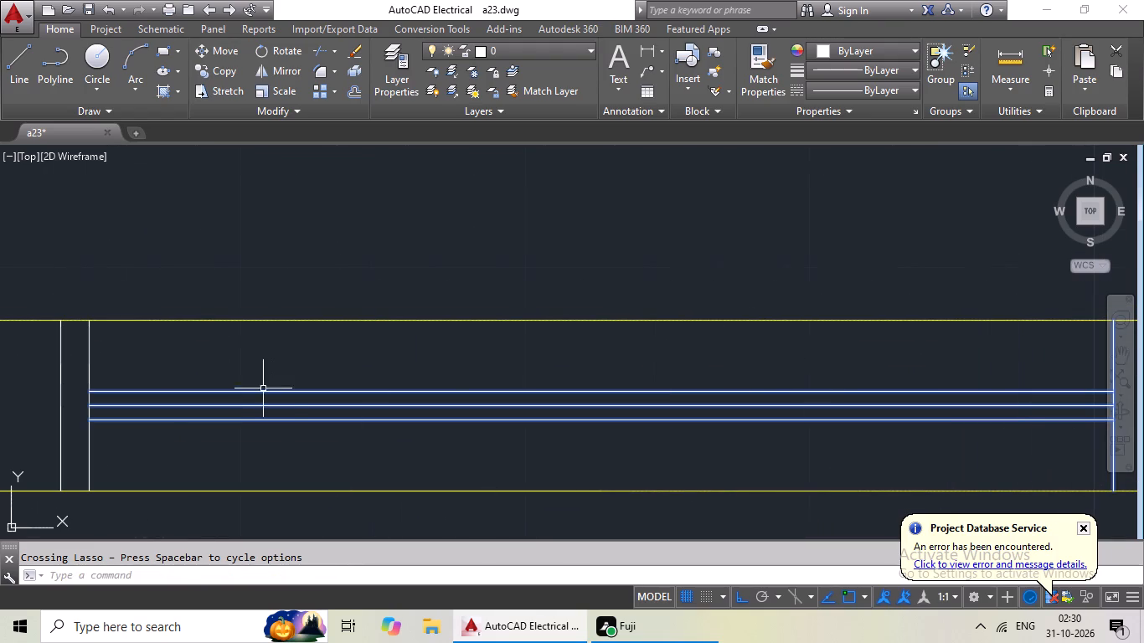
left_click_drag(181, 344, 11, 391)
Add the right outer wall's sixth window from the top, just above that horizontal wall, with glazing lines and both end frames, to the selection.
scroll(291, 382, "down", 4)
middle_click_drag(384, 394, 151, 394)
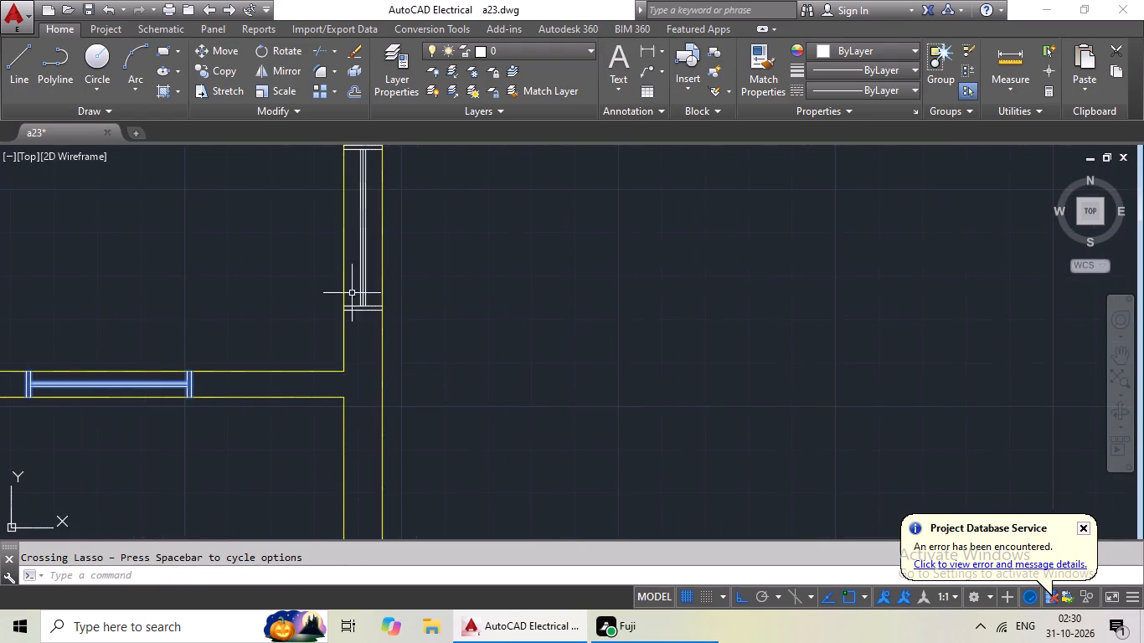
scroll(400, 207, "up", 4)
left_click_drag(252, 254, 141, 337)
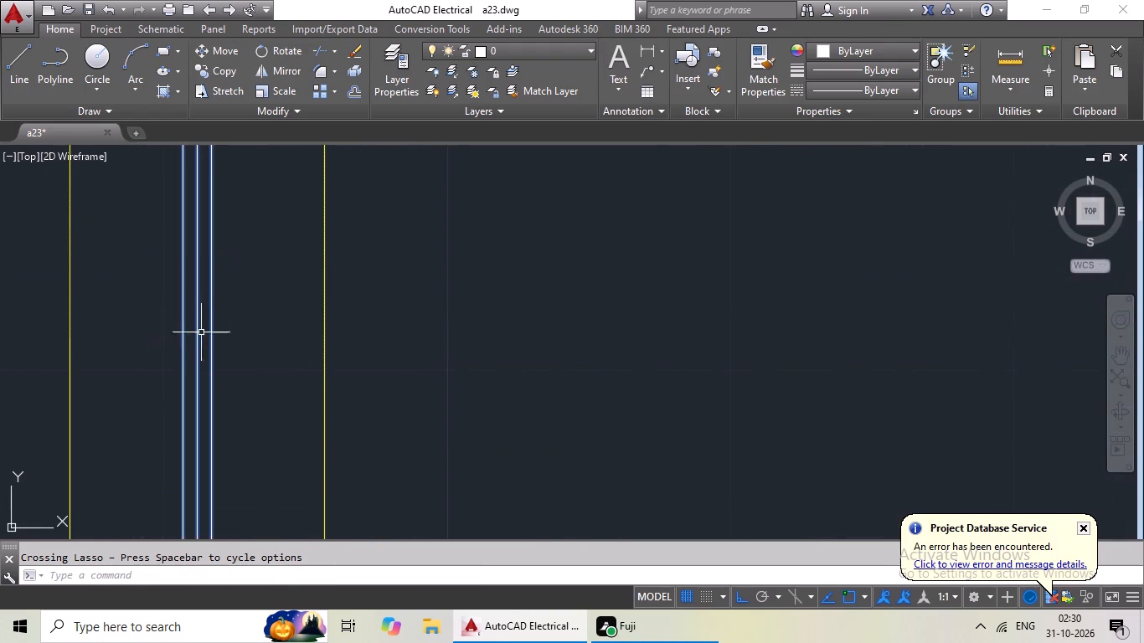
scroll(233, 325, "down", 3)
middle_click_drag(251, 281, 209, 419)
scroll(213, 347, "up", 4)
left_click_drag(180, 260, 122, 404)
scroll(140, 423, "down", 2)
middle_click_drag(140, 423, 228, 137)
middle_click_drag(241, 405, 299, 135)
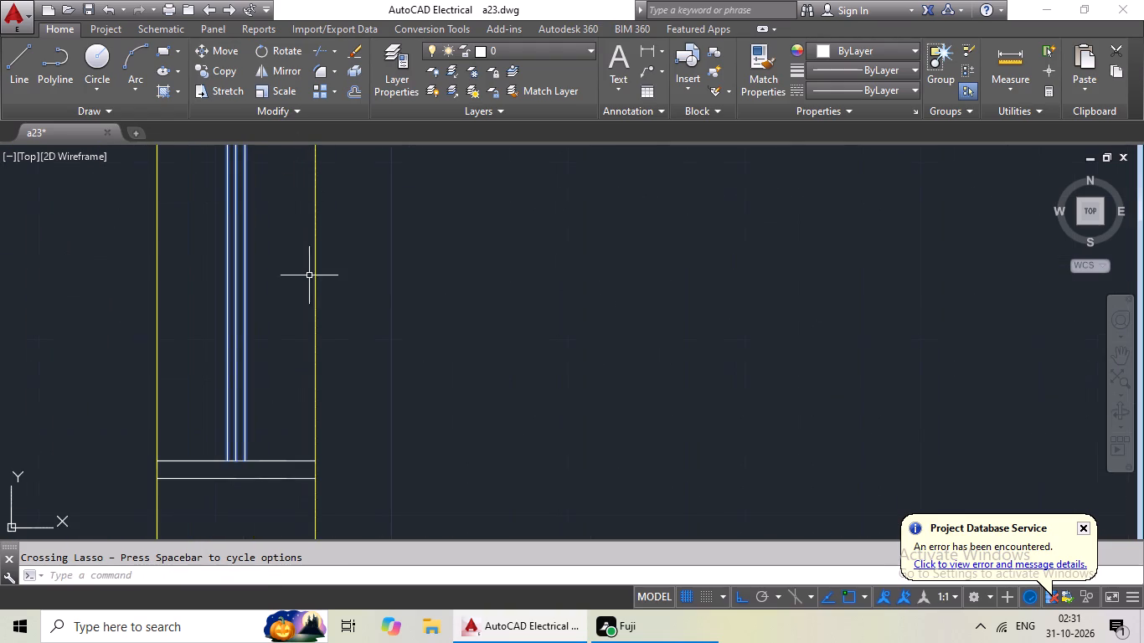
scroll(250, 464, "up", 3)
middle_click_drag(290, 450, 335, 327)
left_click_drag(412, 252, 286, 468)
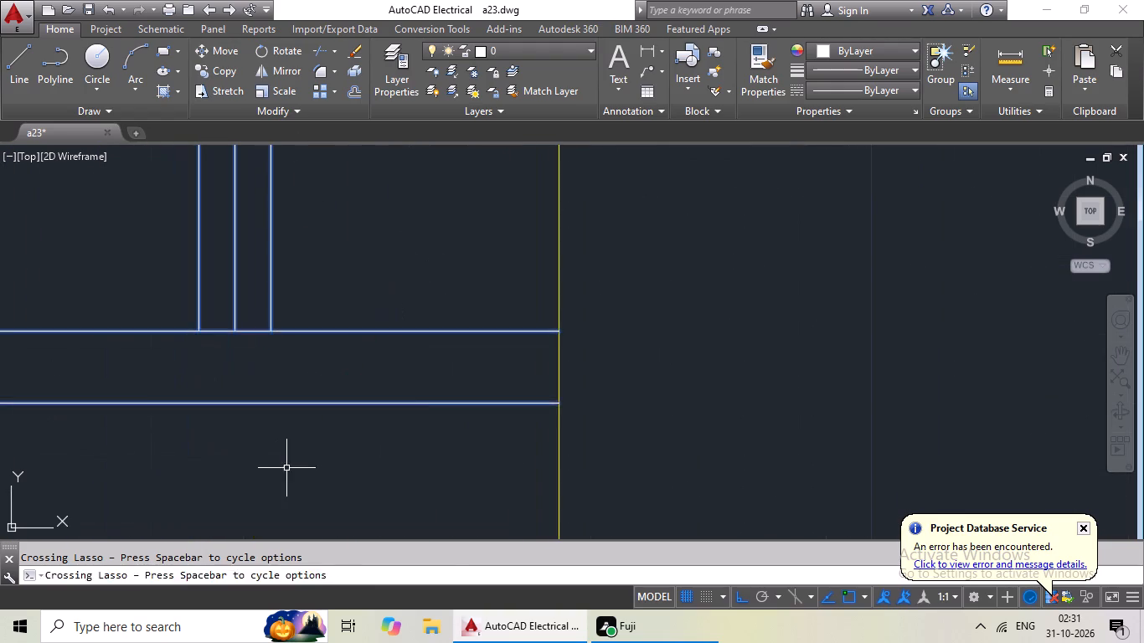
Add the right outer wall's seventh window from the top, below that horizontal wall, with glazing lines and both end frames, to the selection.
scroll(408, 409, "down", 7)
scroll(332, 443, "down", 2)
middle_click_drag(333, 441, 520, 351)
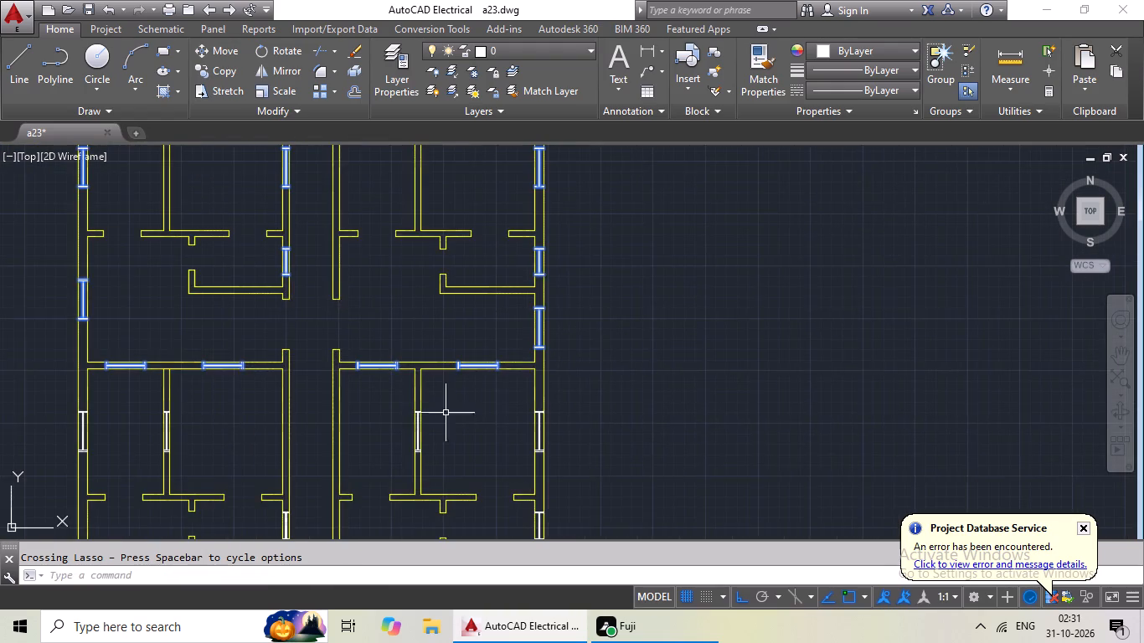
middle_click_drag(430, 424, 540, 322)
scroll(664, 328, "up", 3)
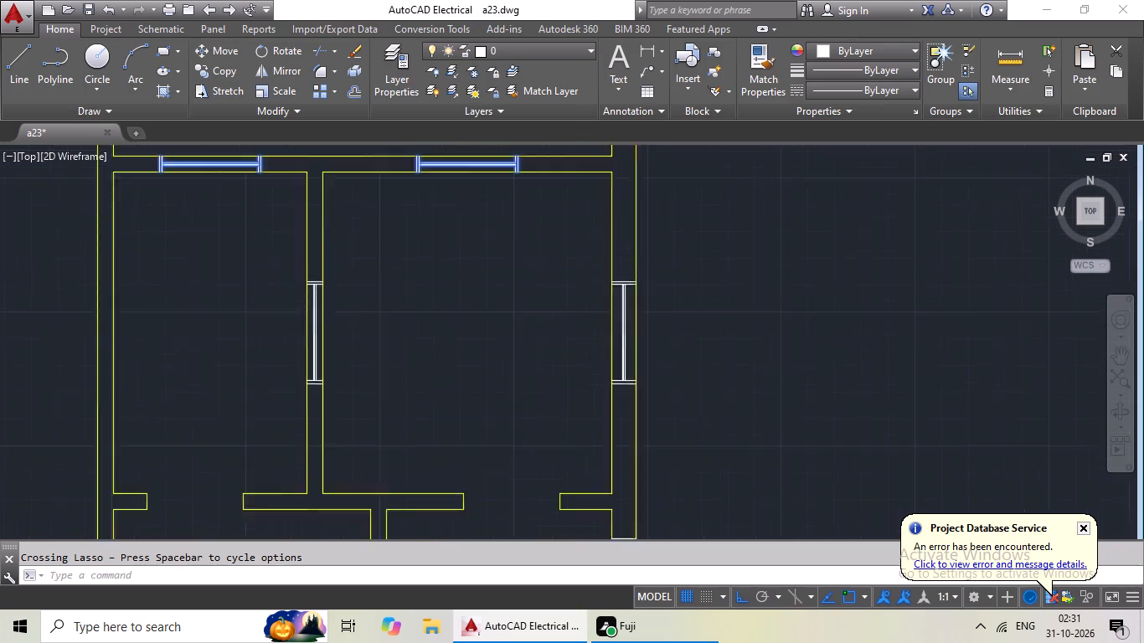
scroll(665, 328, "up", 1)
scroll(553, 348, "up", 4)
left_click_drag(640, 300, 517, 387)
middle_click_drag(625, 330, 621, 342)
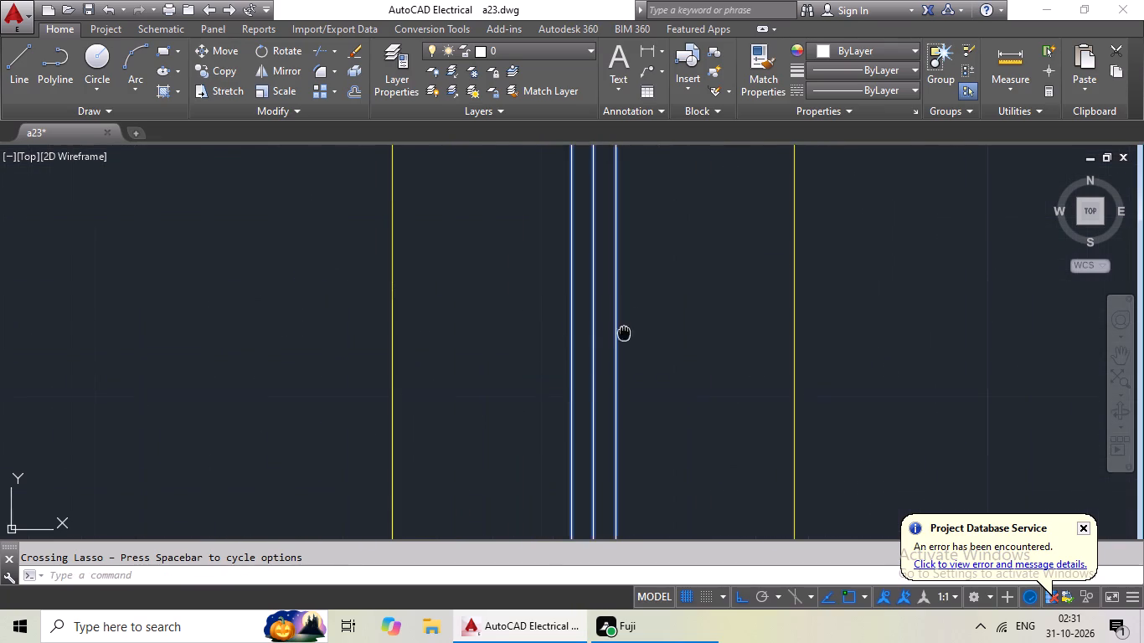
middle_click_drag(621, 342, 532, 560)
scroll(592, 348, "down", 3)
middle_click_drag(590, 198, 537, 308)
scroll(537, 308, "up", 4)
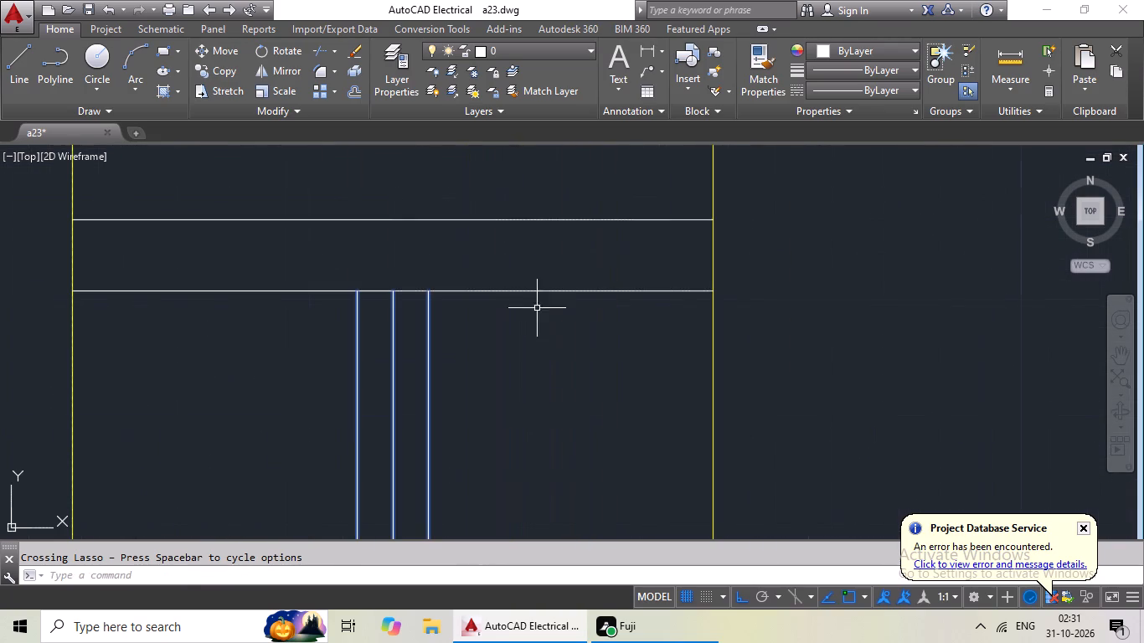
left_click_drag(582, 195, 496, 384)
scroll(534, 421, "down", 3)
middle_click_drag(537, 431, 603, 10)
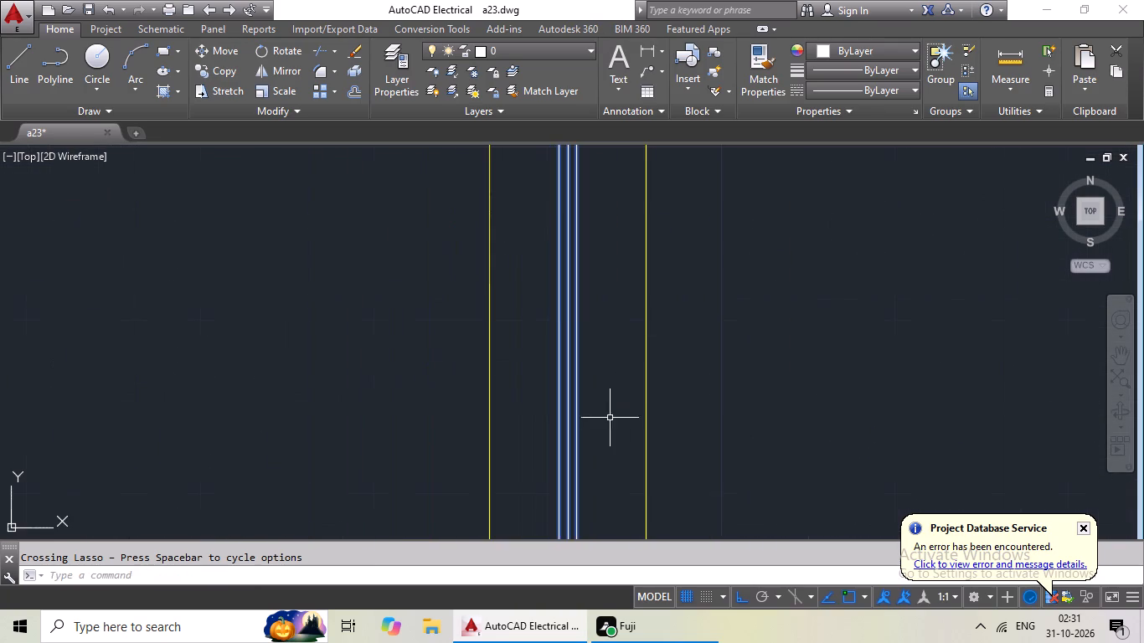
middle_click_drag(608, 419, 570, 132)
scroll(549, 346, "up", 3)
left_click_drag(633, 177, 569, 280)
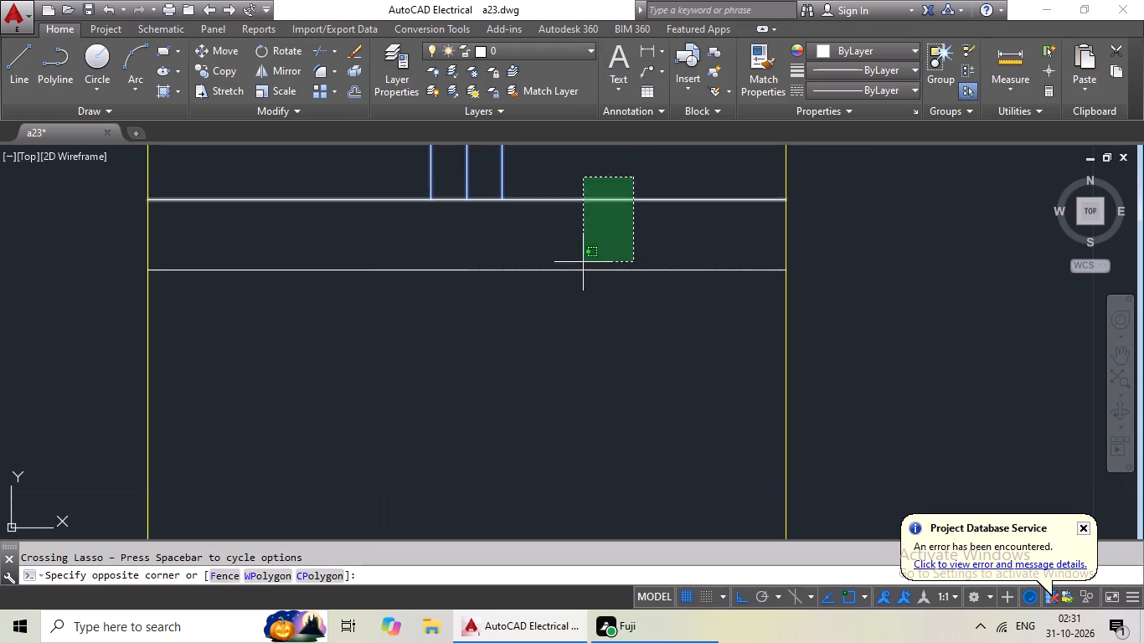
left_click_drag(569, 280, 513, 373)
Add the window in the vertical partition between the two rooms right of the corridor, with glazing lines and both end frames, to the selection.
scroll(609, 349, "down", 6)
scroll(493, 378, "down", 2)
scroll(358, 352, "up", 5)
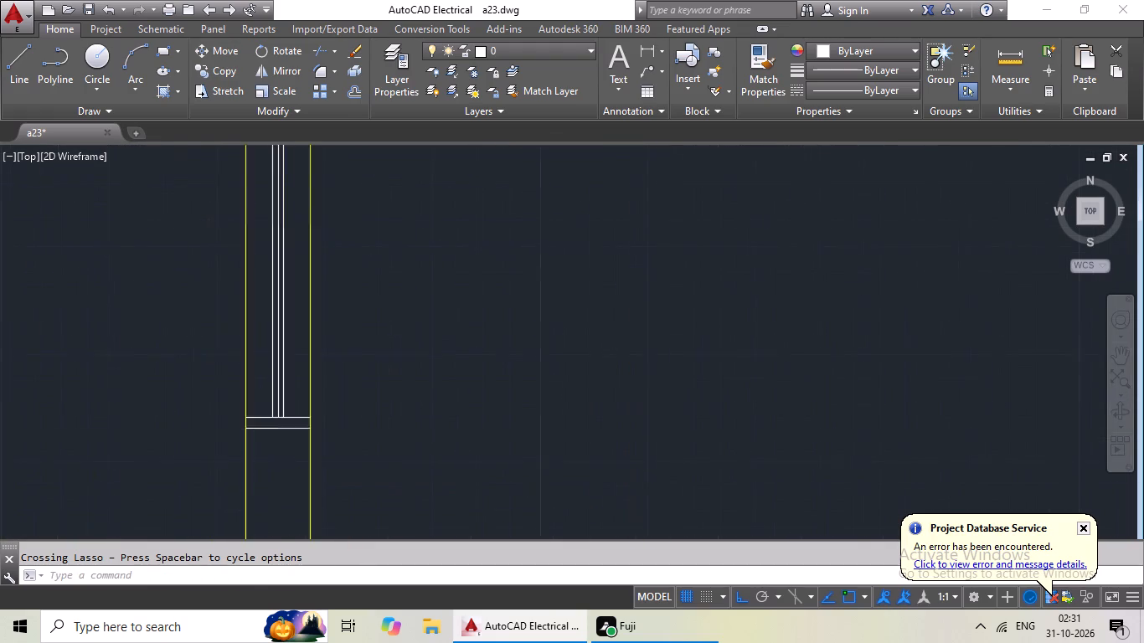
scroll(222, 409, "up", 2)
left_click_drag(292, 379, 191, 429)
middle_click_drag(260, 430, 302, 253)
left_click_drag(366, 354, 305, 466)
middle_click_drag(352, 306, 304, 571)
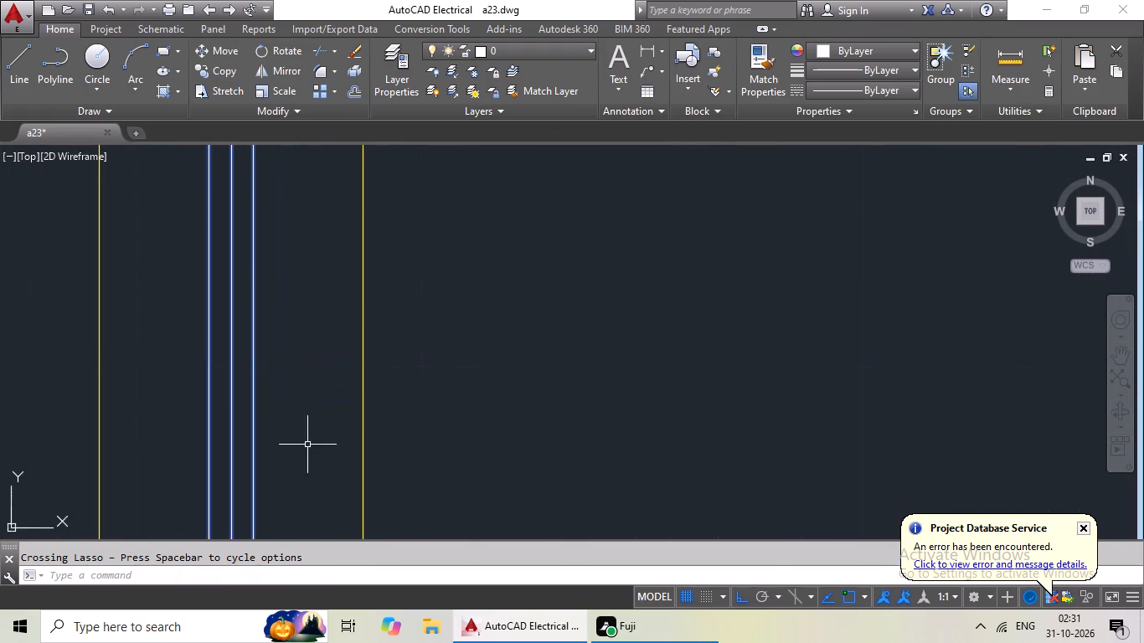
scroll(303, 378, "down", 3)
middle_click_drag(304, 358, 260, 577)
scroll(244, 256, "up", 4)
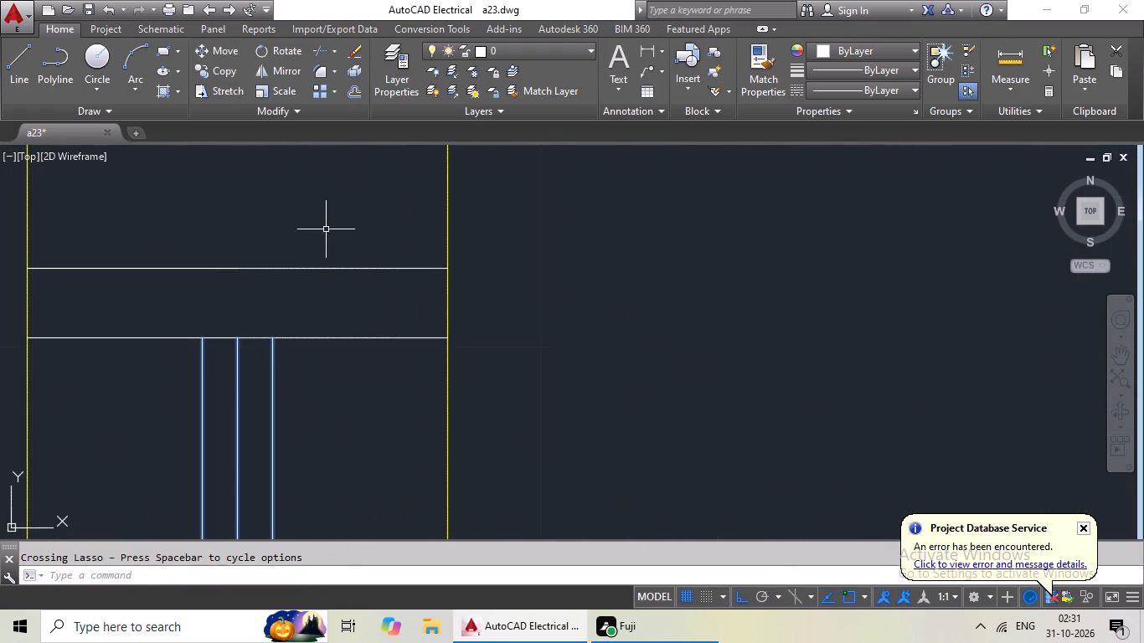
left_click_drag(326, 229, 218, 386)
Add the window in the vertical partition between the two rooms left of the corridor, with glazing lines and both end frames, to the selection.
scroll(353, 330, "down", 5)
scroll(210, 427, "down", 3)
middle_click_drag(189, 435, 589, 329)
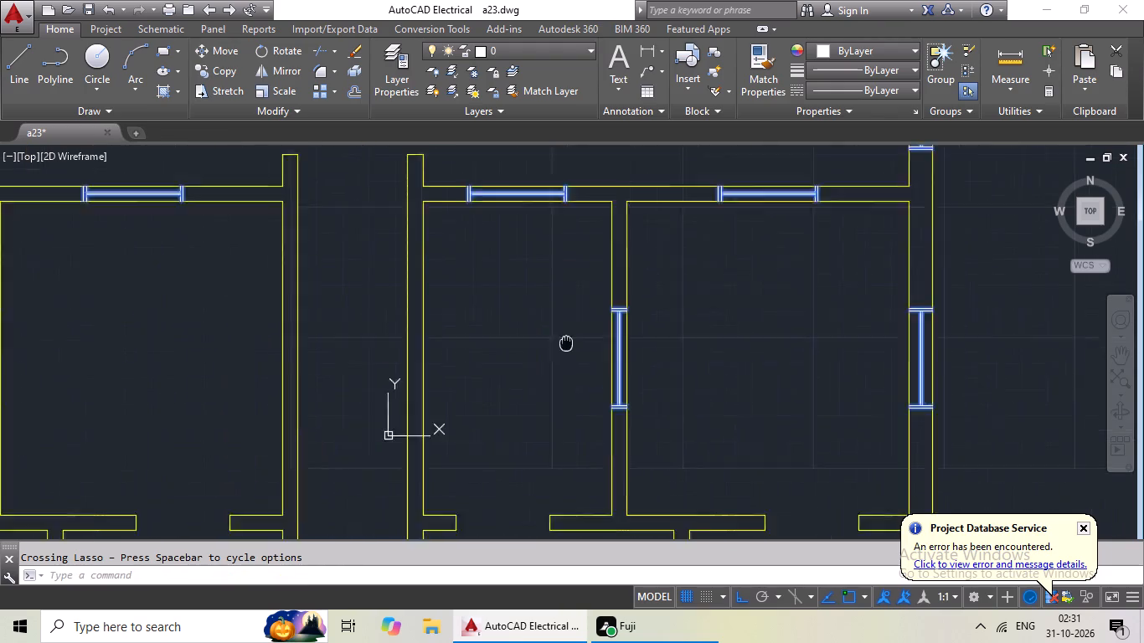
middle_click_drag(589, 329, 600, 321)
scroll(389, 404, "down", 1)
middle_click_drag(324, 414, 534, 395)
scroll(368, 342, "up", 2)
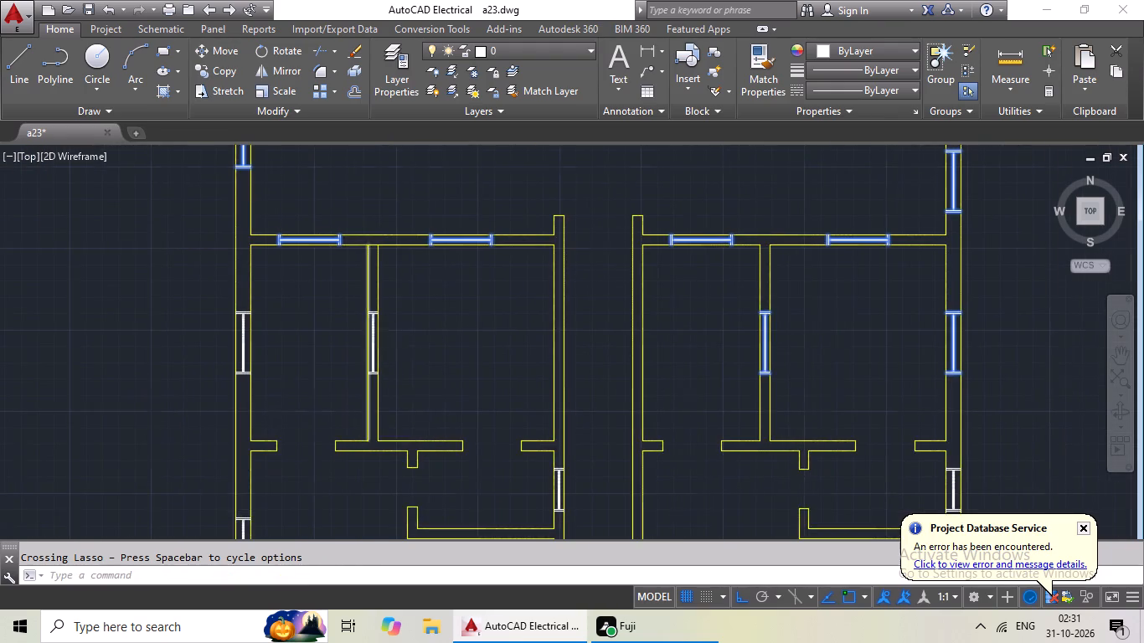
scroll(368, 342, "up", 6)
left_click_drag(449, 306, 324, 404)
middle_click_drag(444, 345, 445, 348)
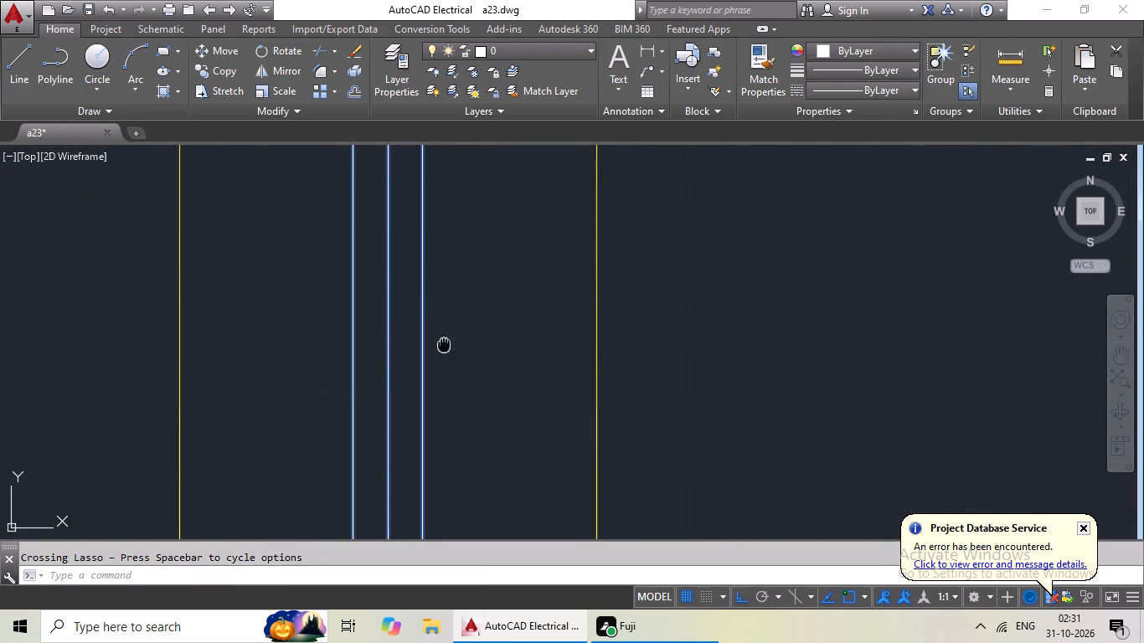
middle_click_drag(445, 348, 396, 592)
scroll(438, 398, "down", 3)
middle_click_drag(439, 383, 374, 569)
scroll(373, 339, "up", 2)
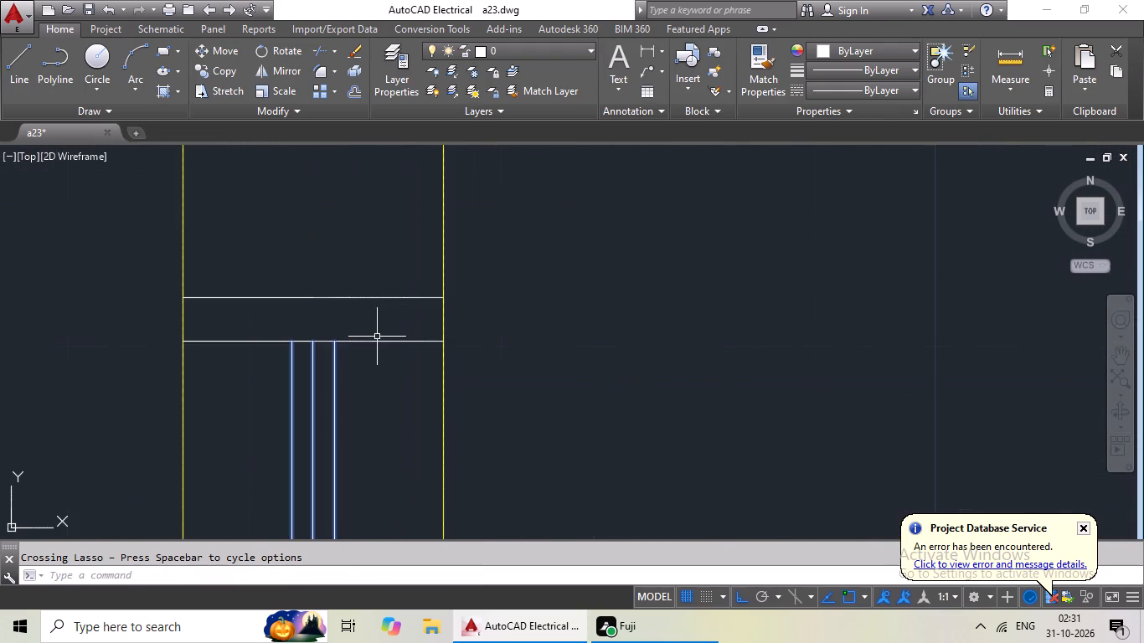
left_click_drag(388, 280, 289, 463)
scroll(351, 431, "down", 3)
middle_click_drag(354, 477, 404, 227)
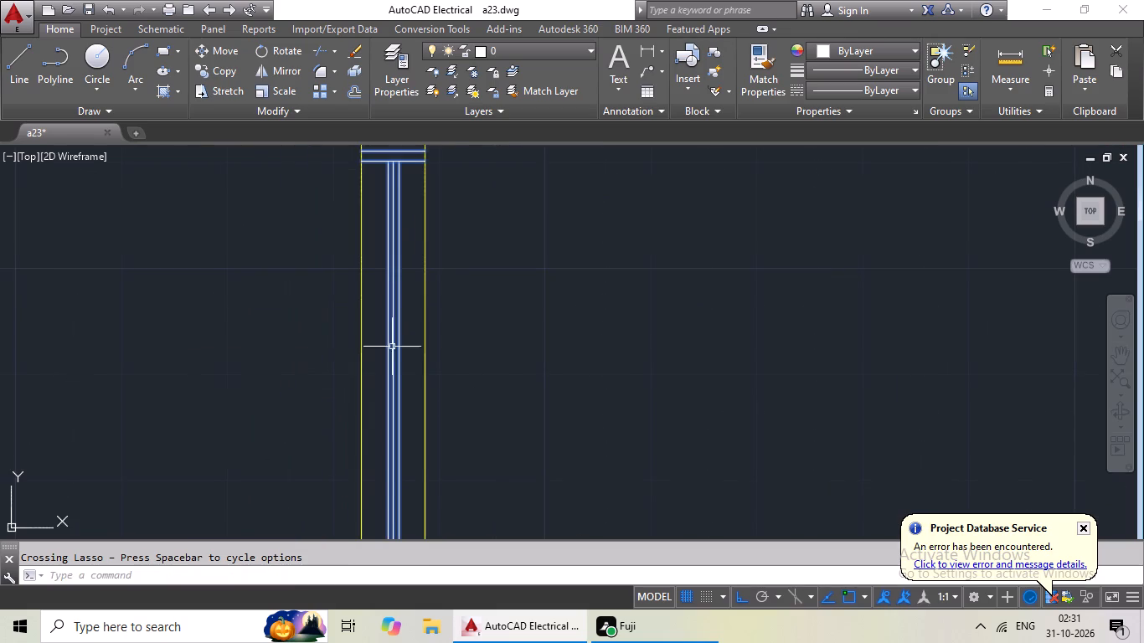
middle_click_drag(384, 494, 410, 214)
scroll(429, 263, "up", 4)
left_click_drag(482, 225, 363, 430)
Add the left outer wall's window level with those partition windows, with glazing lines and both end frames, to the selection.
scroll(478, 365, "down", 5)
scroll(408, 421, "down", 3)
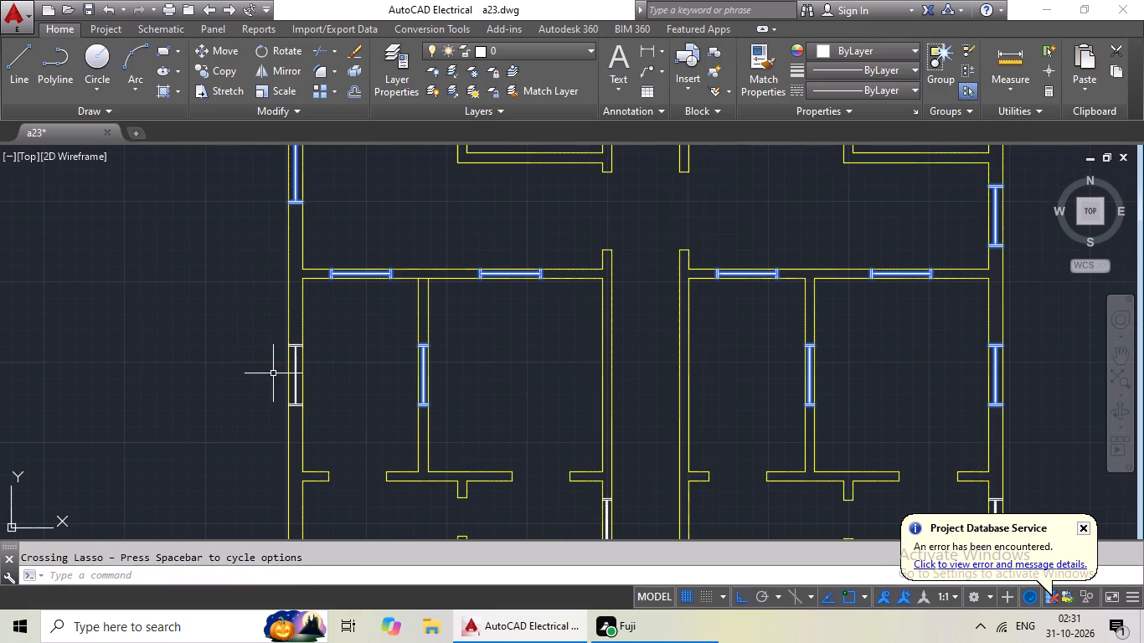
scroll(294, 382, "up", 6)
left_click_drag(317, 332, 256, 420)
middle_click_drag(280, 383, 282, 422)
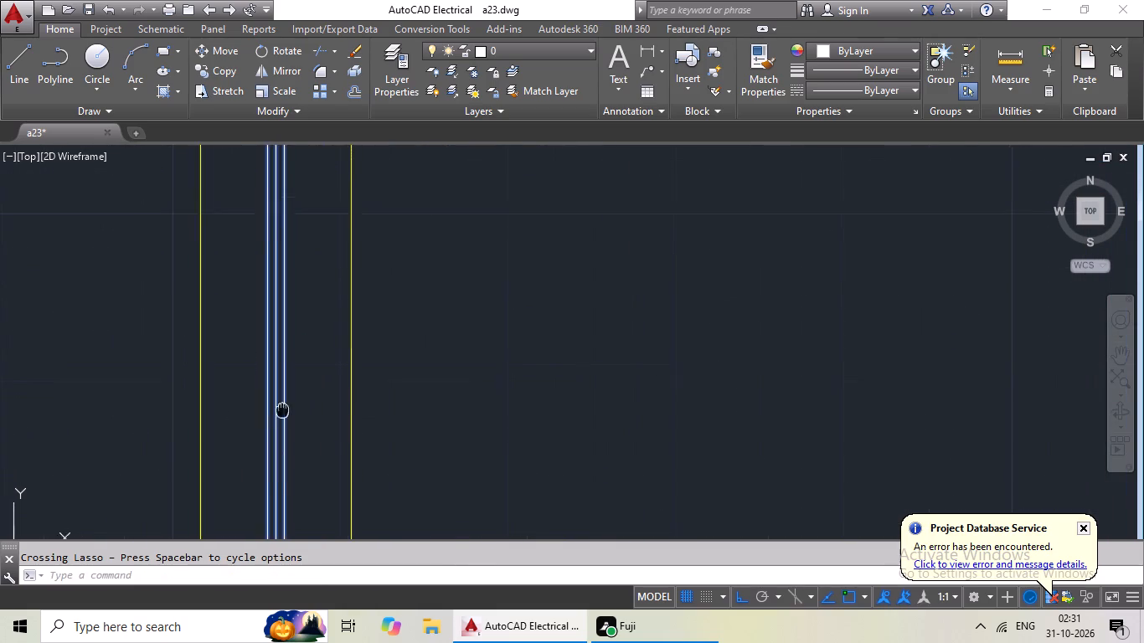
middle_click_drag(282, 422, 265, 614)
scroll(286, 254, "up", 3)
left_click_drag(362, 193, 272, 373)
scroll(299, 370, "down", 3)
middle_click_drag(292, 451, 384, 159)
scroll(384, 371, "down", 3)
middle_click_drag(384, 382, 384, 310)
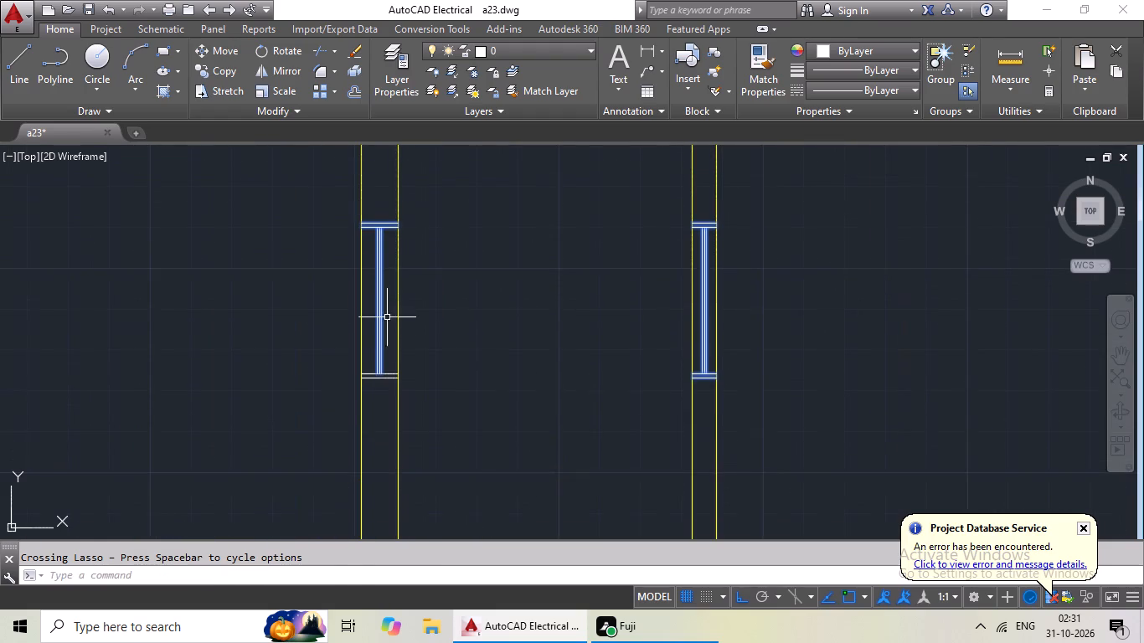
scroll(389, 367, "up", 5)
left_click_drag(384, 406, 322, 514)
Add the short window in the corridor's left wall, beside the small room below the partition windows, with glazing lines and both end frames, to the selection.
scroll(523, 447, "down", 3)
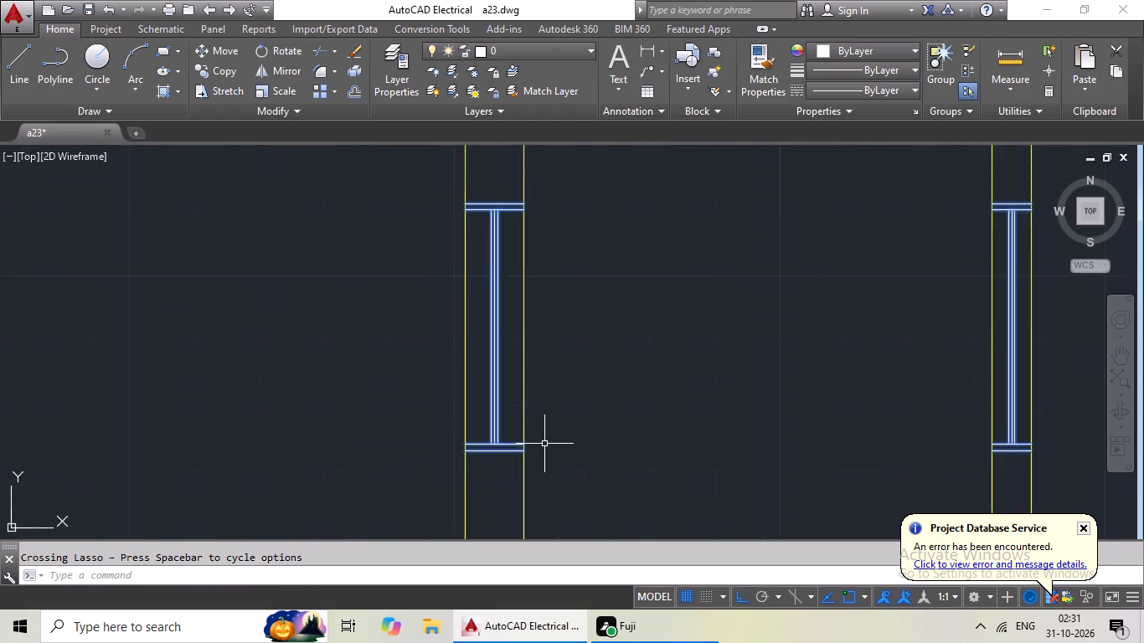
scroll(616, 437, "down", 3)
middle_click_drag(653, 425, 497, 349)
scroll(542, 349, "down", 2)
middle_click_drag(636, 400, 496, 362)
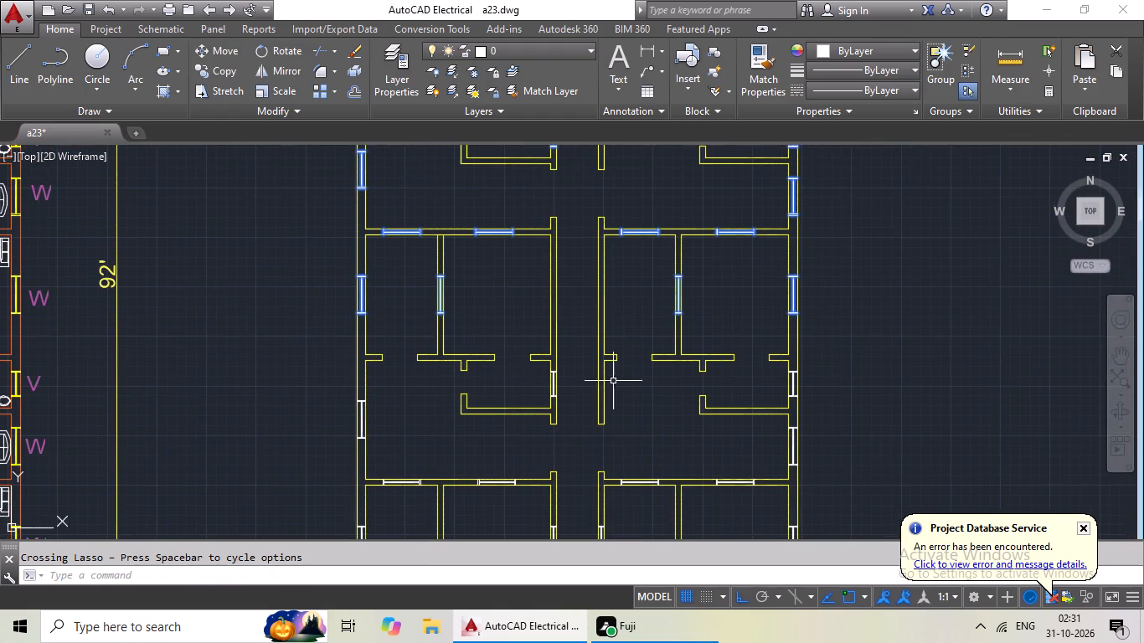
scroll(559, 397, "up", 8)
left_click_drag(532, 333, 421, 432)
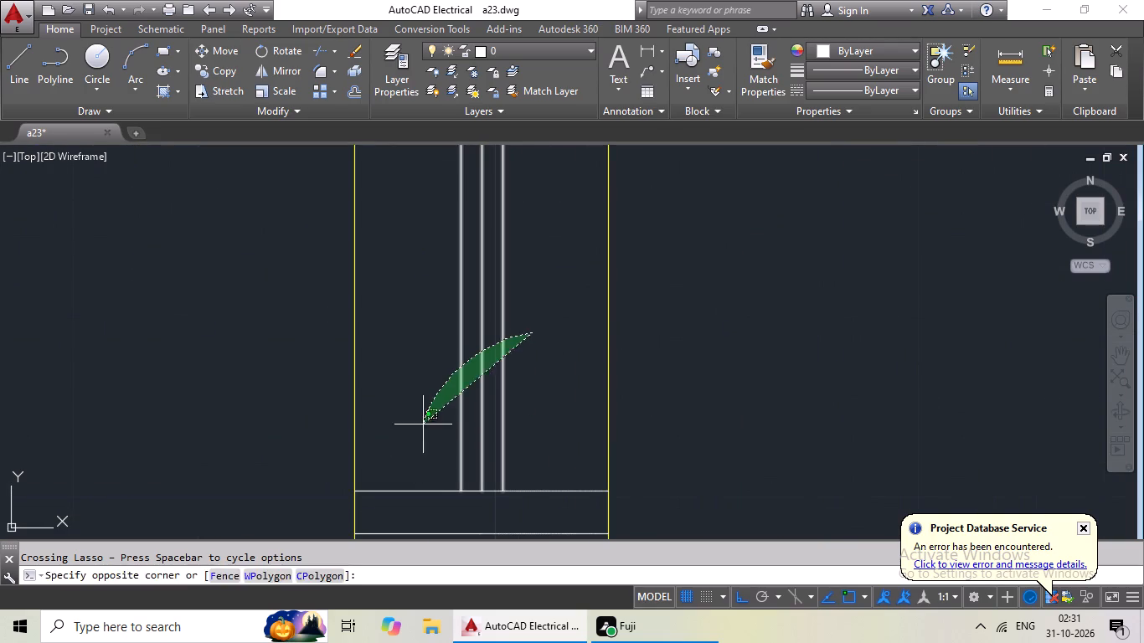
left_click_drag(421, 432, 471, 486)
scroll(492, 468, "down", 1)
middle_click_drag(492, 468, 515, 368)
left_click_drag(533, 358, 468, 447)
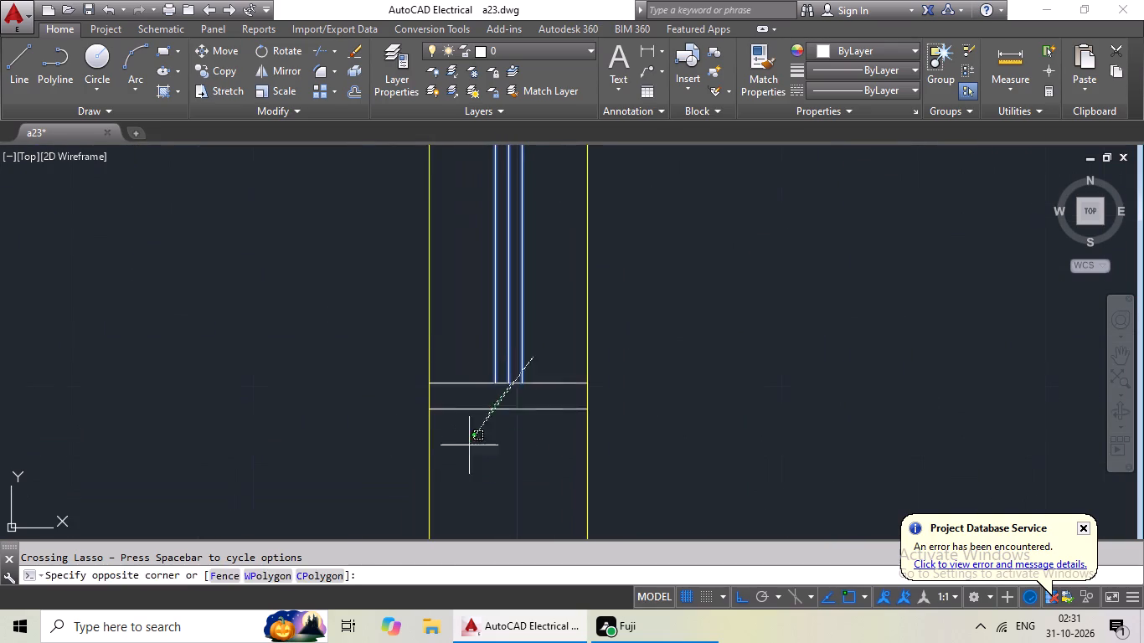
left_click_drag(468, 447, 464, 457)
scroll(513, 423, "down", 4)
scroll(518, 316, "up", 5)
left_click_drag(528, 265, 477, 398)
scroll(564, 352, "down", 8)
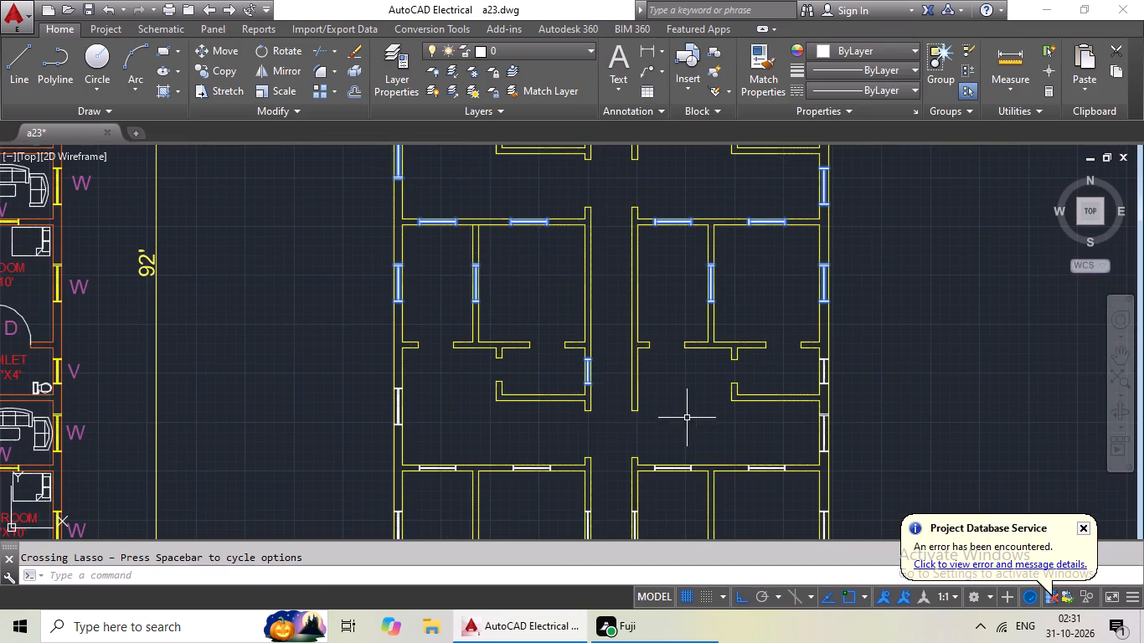
Add the right outer wall's eighth window from the top, beside the small room, with glazing lines and both end frames, to the selection.
middle_click_drag(683, 419, 483, 431)
scroll(625, 382, "up", 5)
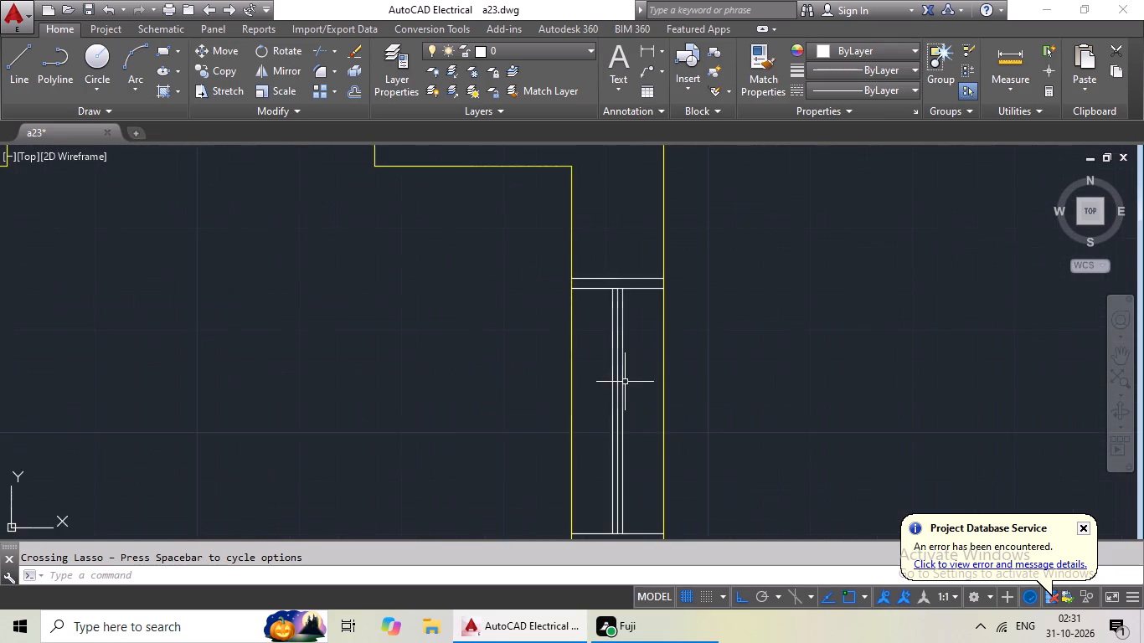
scroll(625, 382, "up", 2)
left_click_drag(636, 360, 539, 445)
scroll(590, 405, "down", 2)
middle_click_drag(590, 400, 575, 441)
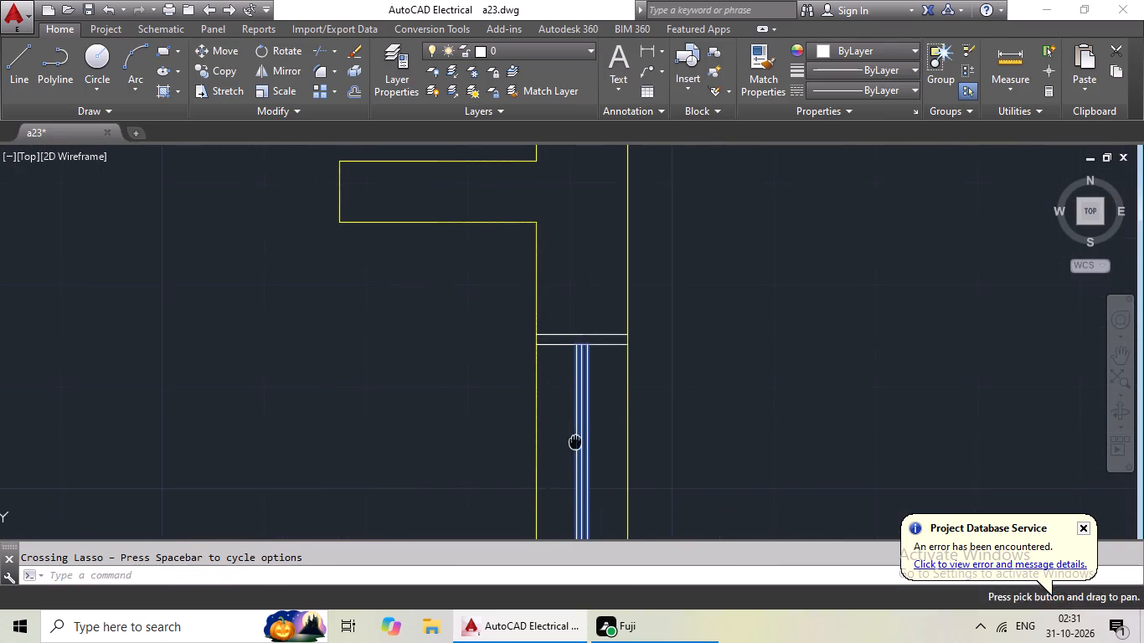
scroll(589, 317, "up", 4)
left_click_drag(587, 317, 466, 522)
scroll(509, 495, "down", 2)
middle_click_drag(510, 492, 544, 329)
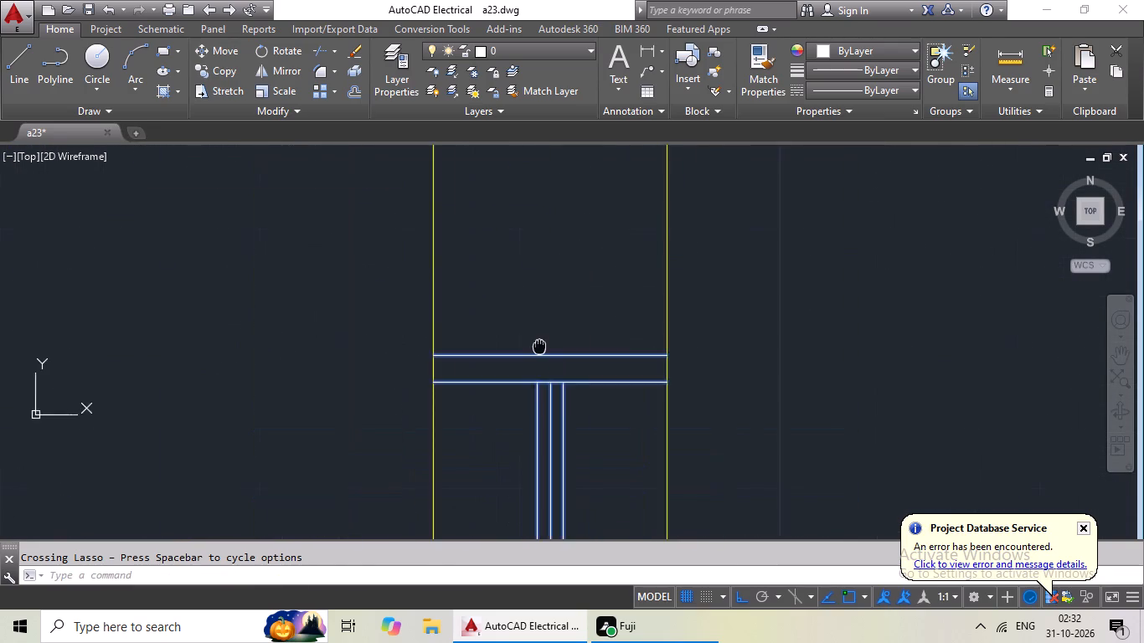
middle_click_drag(544, 329, 567, 203)
scroll(591, 320, "down", 1)
middle_click_drag(598, 363, 520, 130)
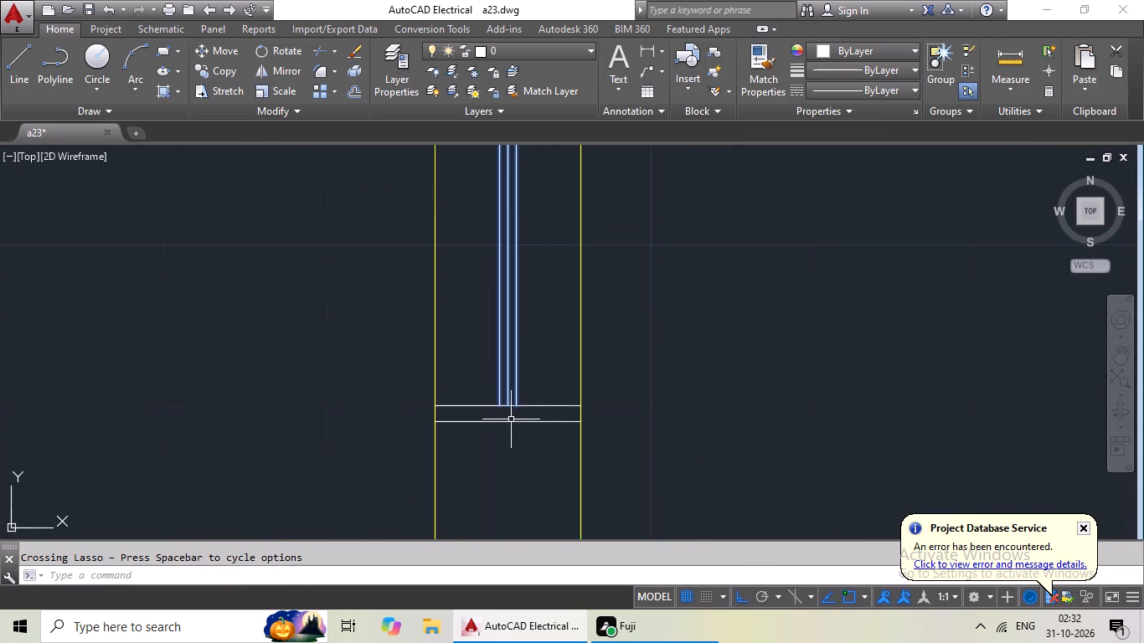
scroll(507, 428, "up", 4)
left_click_drag(697, 231, 548, 424)
scroll(642, 360, "down", 7)
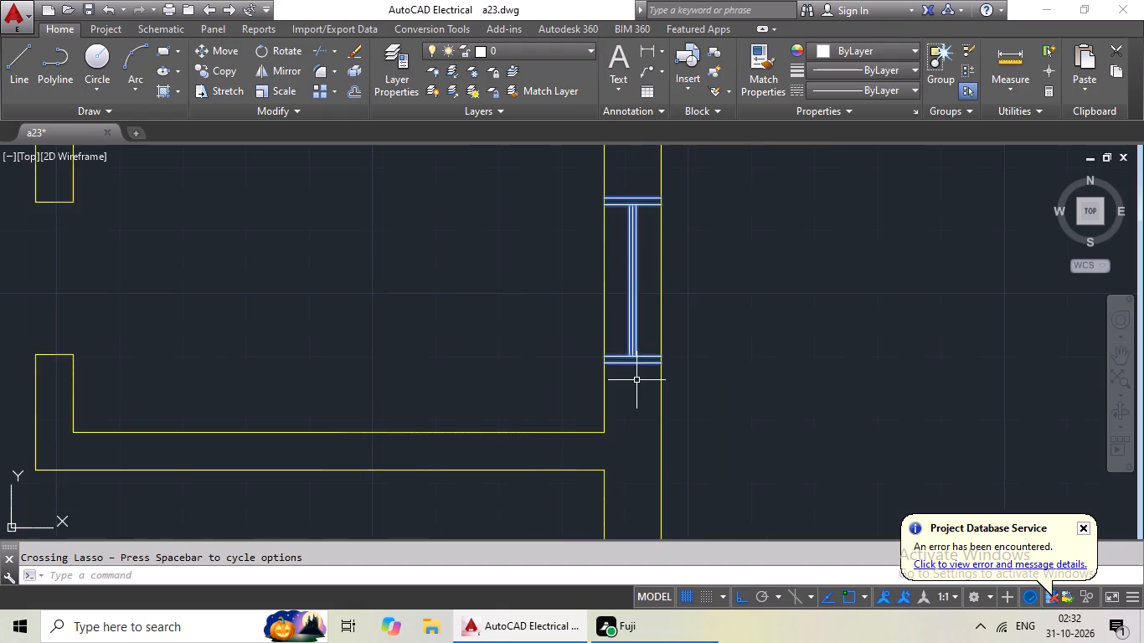
Add the window nearest the right outer wall in the next horizontal wall down, with glazing lines and both end frames, to the selection.
scroll(635, 382, "down", 2)
scroll(521, 409, "down", 2)
middle_click_drag(521, 409, 616, 289)
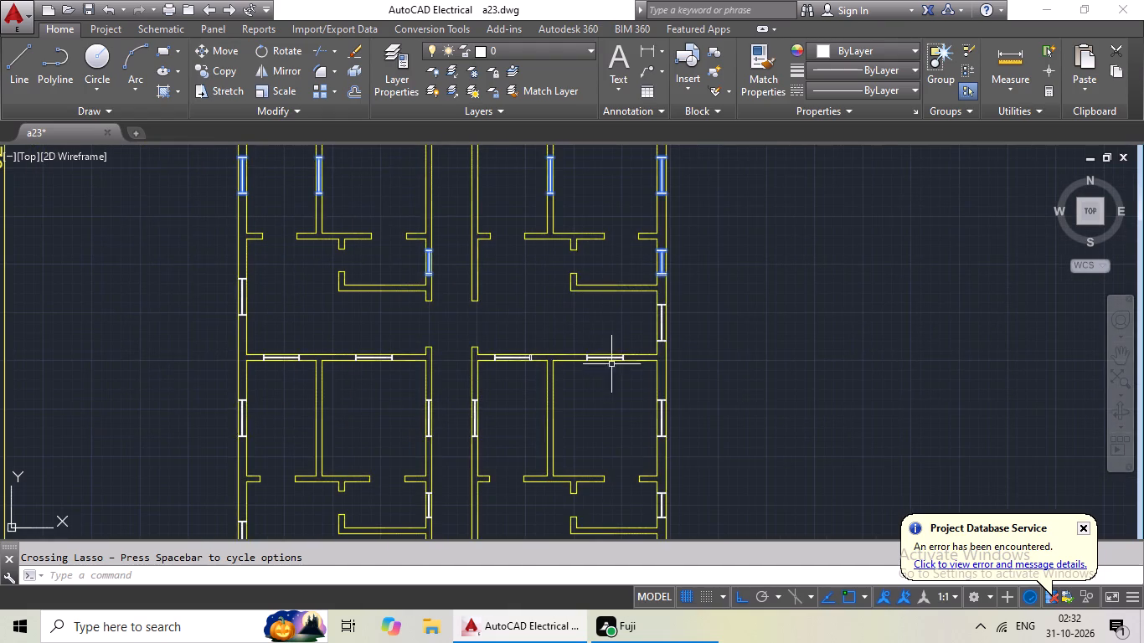
scroll(624, 358, "up", 5)
left_click_drag(644, 352, 357, 346)
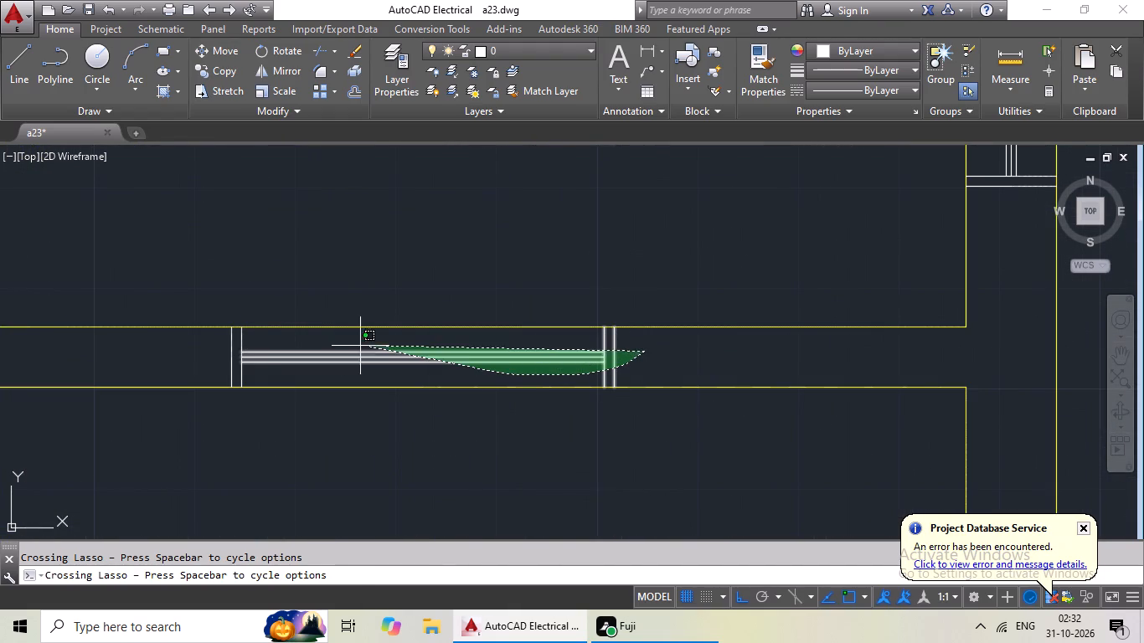
left_click_drag(357, 346, 162, 367)
Add the right outer wall's ninth window from the top, just above that horizontal wall, with glazing lines and both end frames, to the selection.
scroll(521, 361, "down", 2)
middle_click_drag(528, 368, 263, 423)
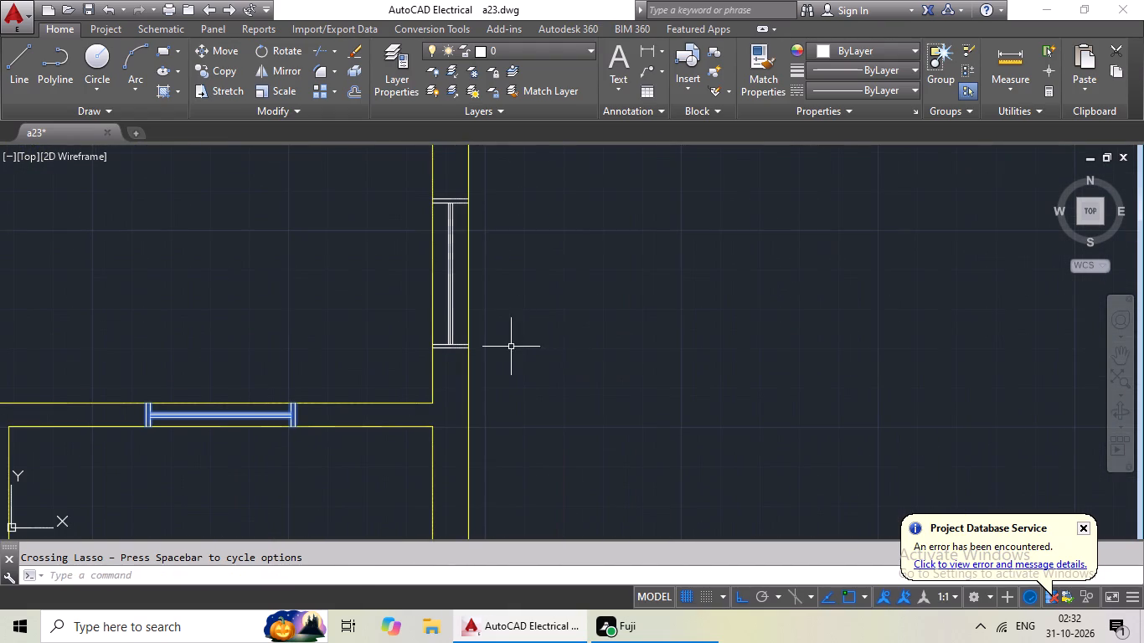
scroll(450, 340, "up", 6)
left_click_drag(515, 314, 346, 460)
scroll(447, 404, "down", 2)
left_click_drag(502, 380, 408, 476)
left_click(435, 448)
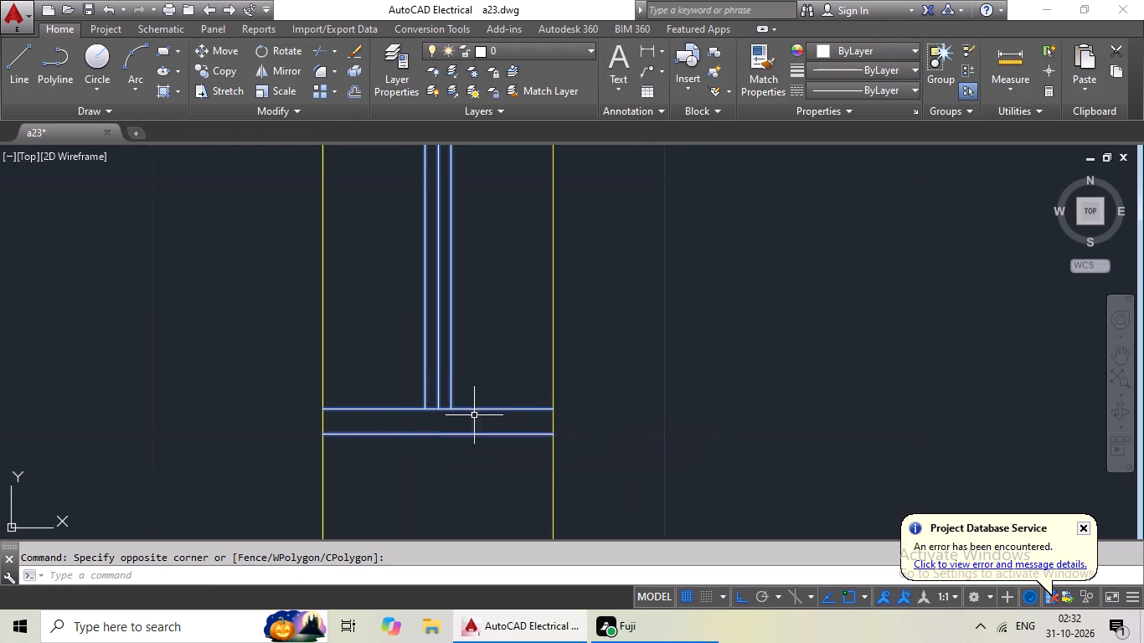
middle_click_drag(517, 326, 399, 618)
scroll(387, 358, "down", 2)
middle_click_drag(377, 242, 316, 561)
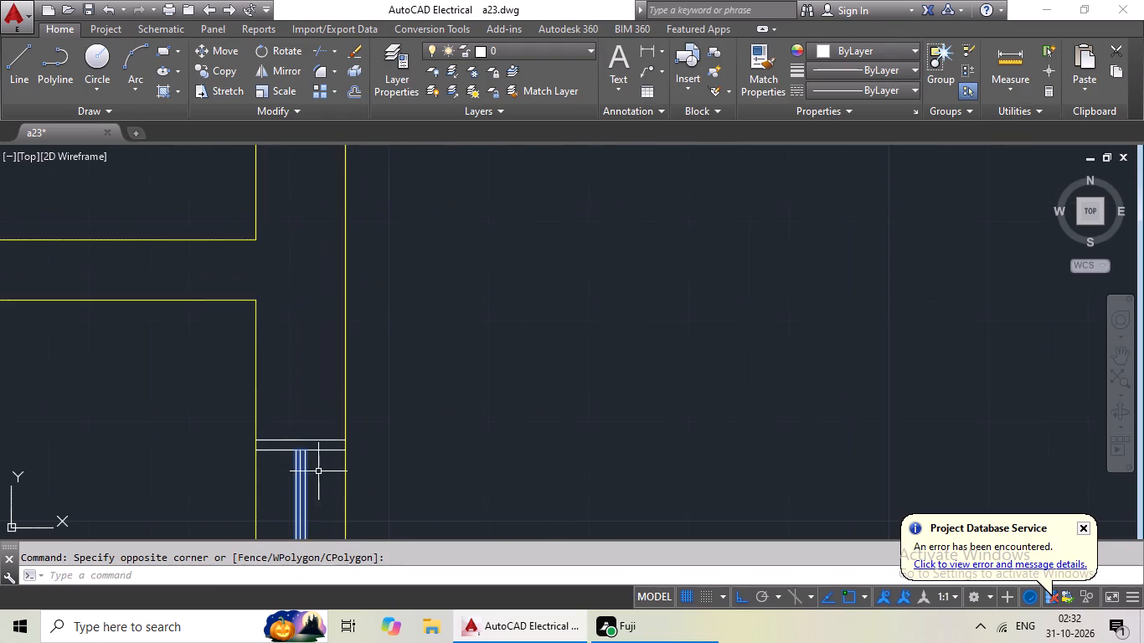
scroll(310, 481, "up", 4)
left_click_drag(384, 196, 257, 445)
scroll(411, 364, "down", 4)
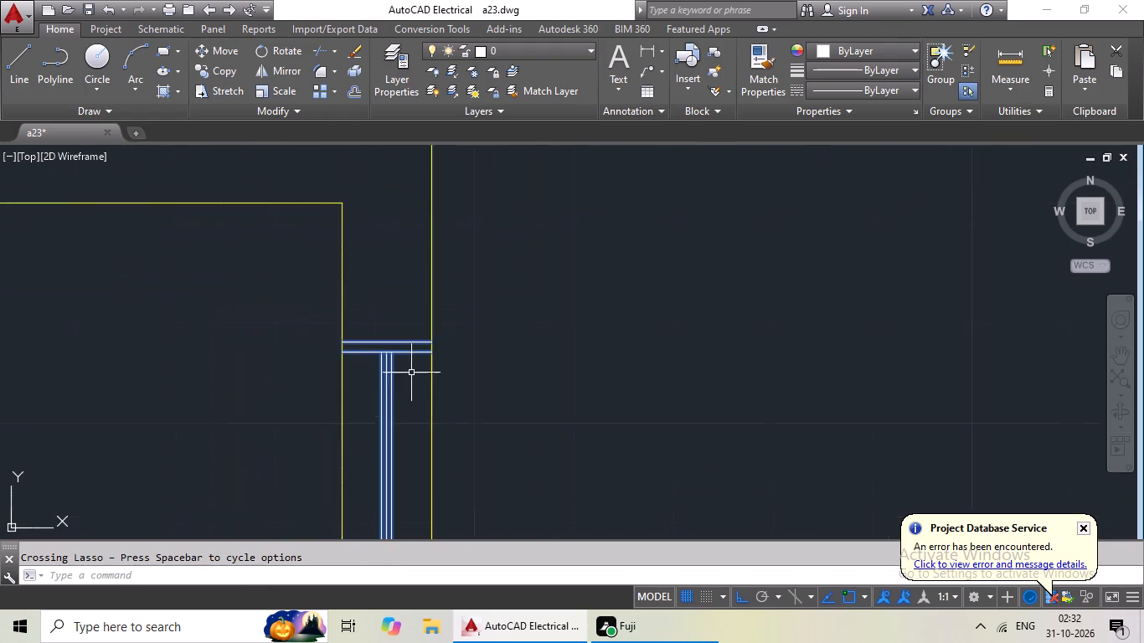
Add that horizontal wall's window just right of the corridor, with glazing lines and both end frames, to the selection.
scroll(400, 405, "down", 2)
middle_click_drag(400, 405, 446, 203)
scroll(425, 271, "down", 2)
middle_click_drag(354, 410, 505, 402)
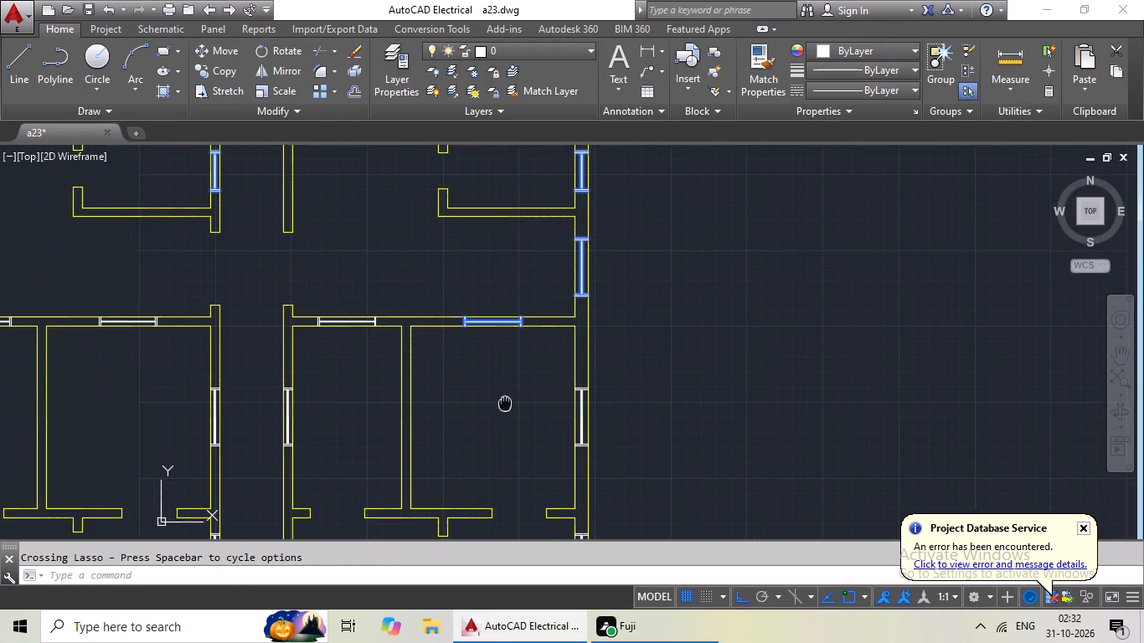
scroll(349, 315, "up", 5)
left_click_drag(659, 334, 379, 342)
middle_click_drag(380, 342, 691, 394)
scroll(348, 376, "up", 3)
left_click_drag(446, 357, 223, 435)
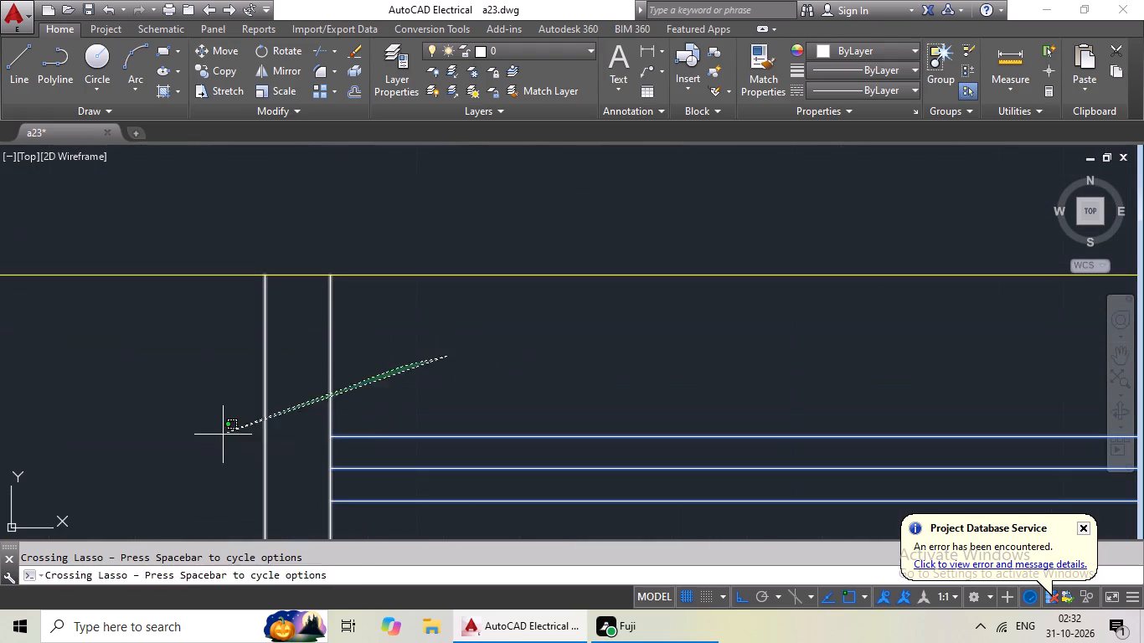
left_click_drag(223, 435, 221, 435)
scroll(437, 362, "down", 7)
Add the window in the corridor's right wall below that horizontal wall, with glazing lines and both end frames, to the selection.
middle_click_drag(464, 440, 534, 262)
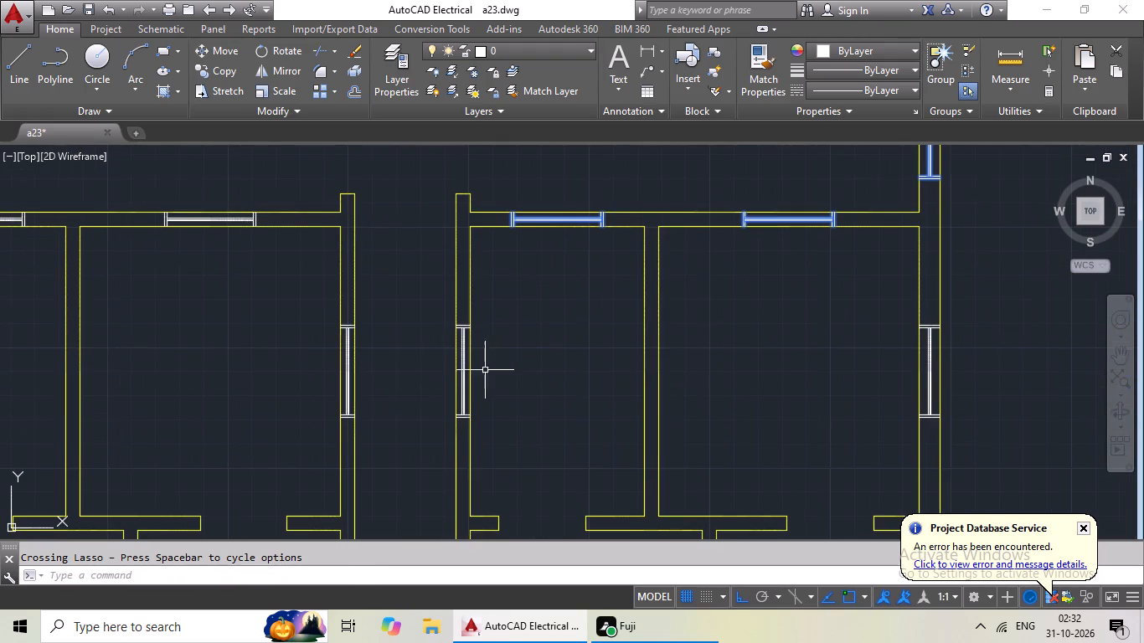
scroll(470, 373, "up", 6)
left_click_drag(423, 310, 324, 408)
scroll(383, 359, "down", 3)
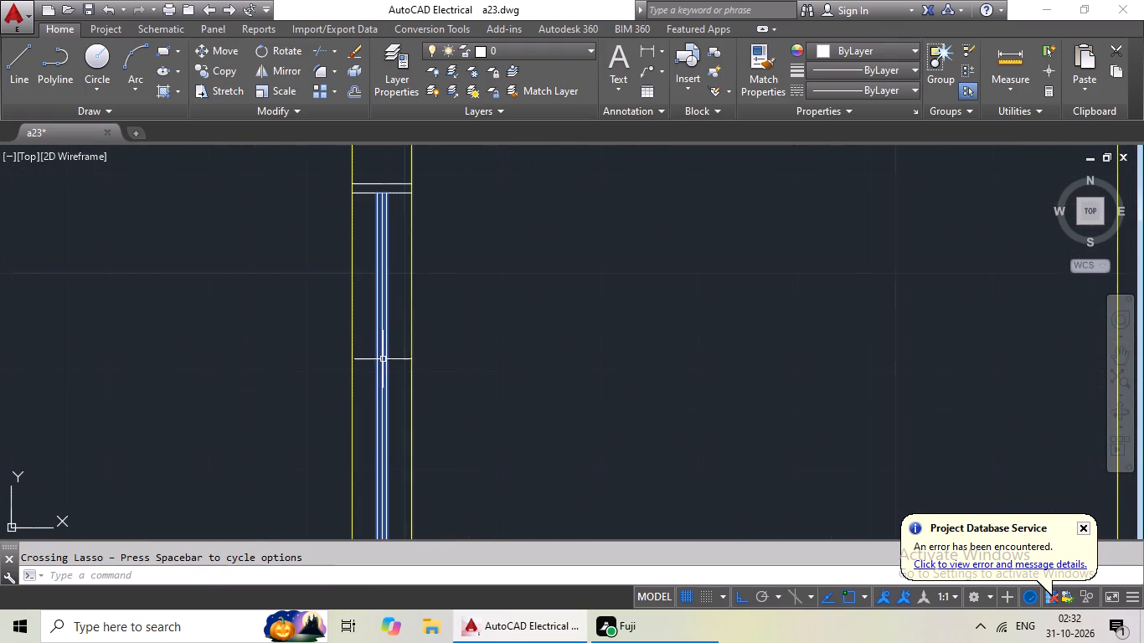
middle_click_drag(389, 329, 372, 420)
scroll(369, 283, "up", 5)
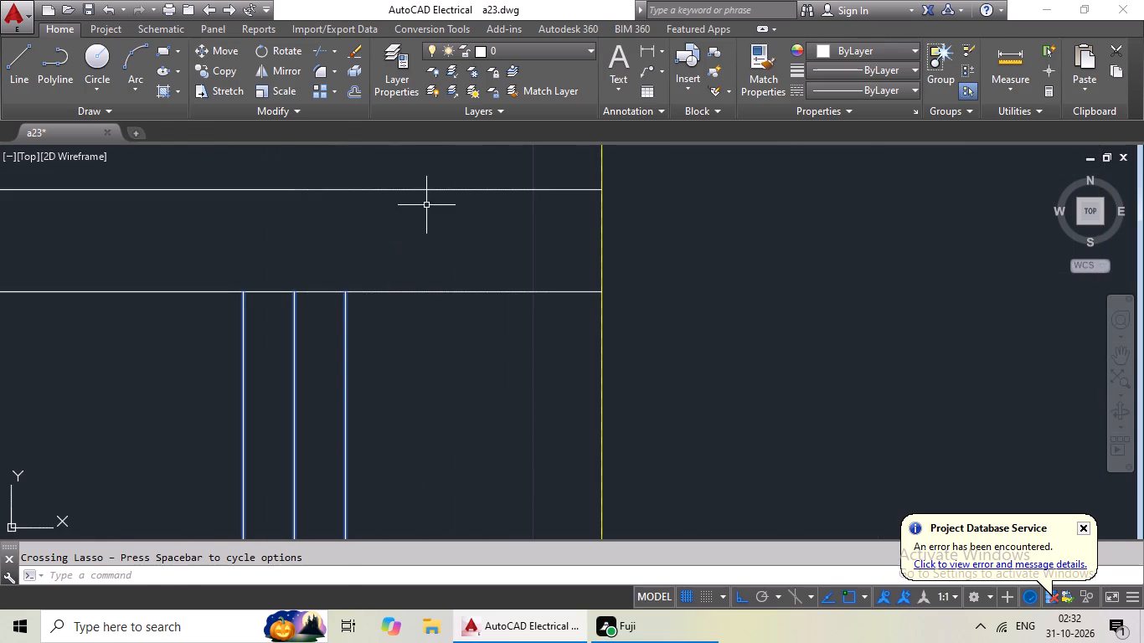
left_click_drag(445, 174, 335, 369)
scroll(446, 325, "down", 4)
middle_click_drag(426, 403, 485, 184)
middle_click_drag(481, 422, 492, 334)
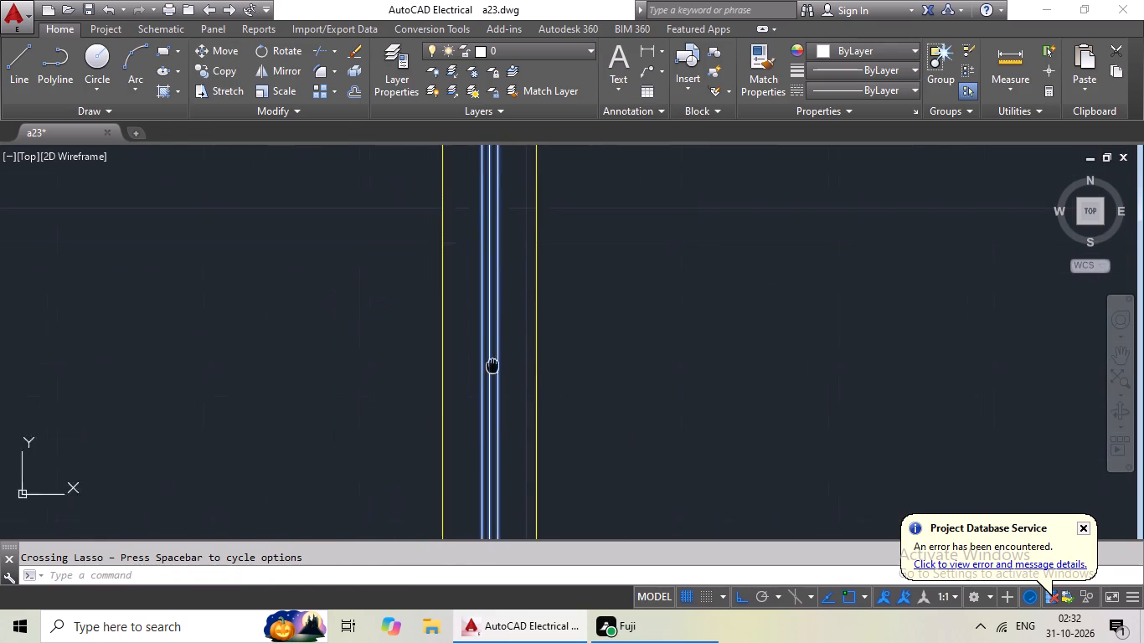
middle_click_drag(492, 334, 492, 193)
scroll(485, 475, "up", 4)
left_click_drag(637, 282, 447, 450)
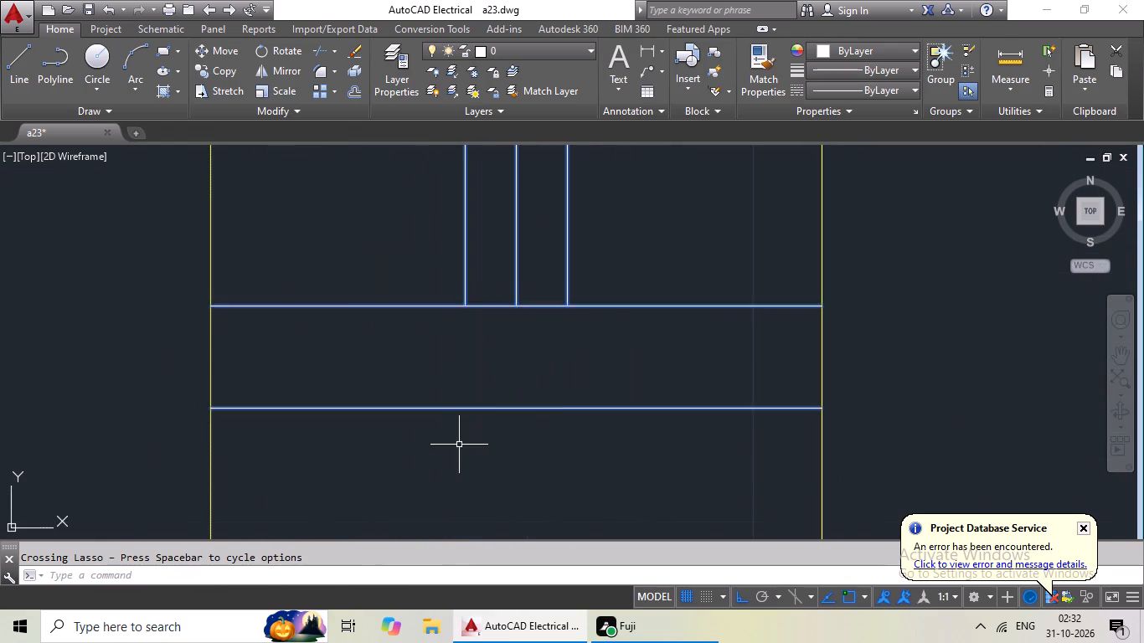
Add the facing window in the corridor's left wall, with glazing lines and both end frames, to the selection.
scroll(570, 396, "down", 9)
scroll(518, 360, "up", 7)
left_click_drag(477, 319, 353, 444)
scroll(440, 368, "down", 1)
middle_click_drag(442, 359, 442, 360)
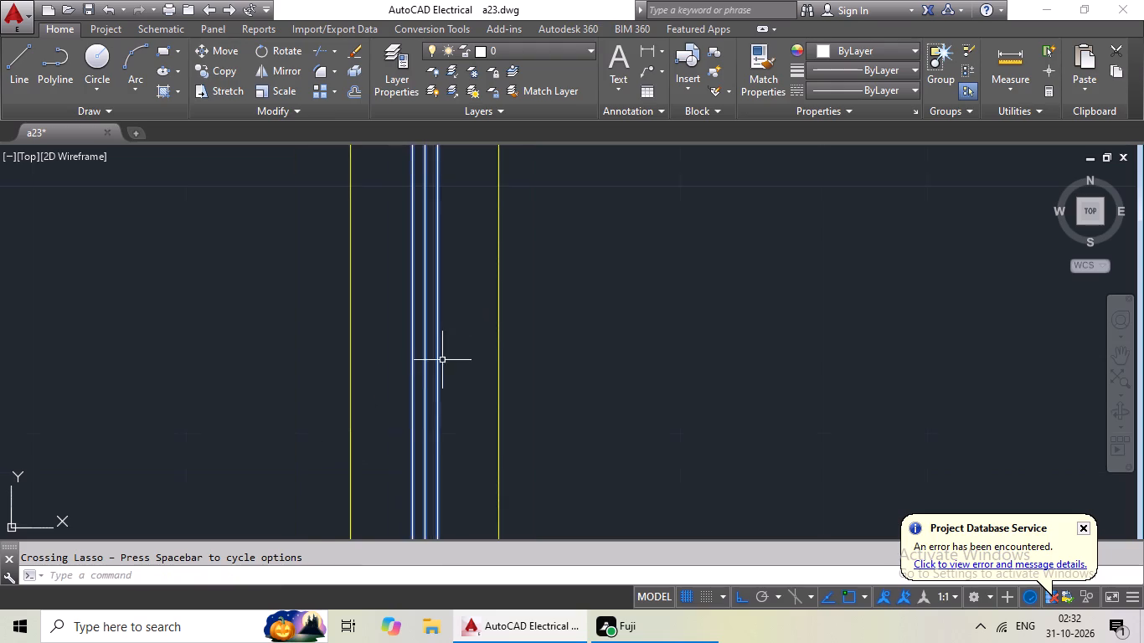
middle_click_drag(442, 360, 350, 632)
scroll(381, 257, "up", 3)
middle_click_drag(374, 276, 350, 439)
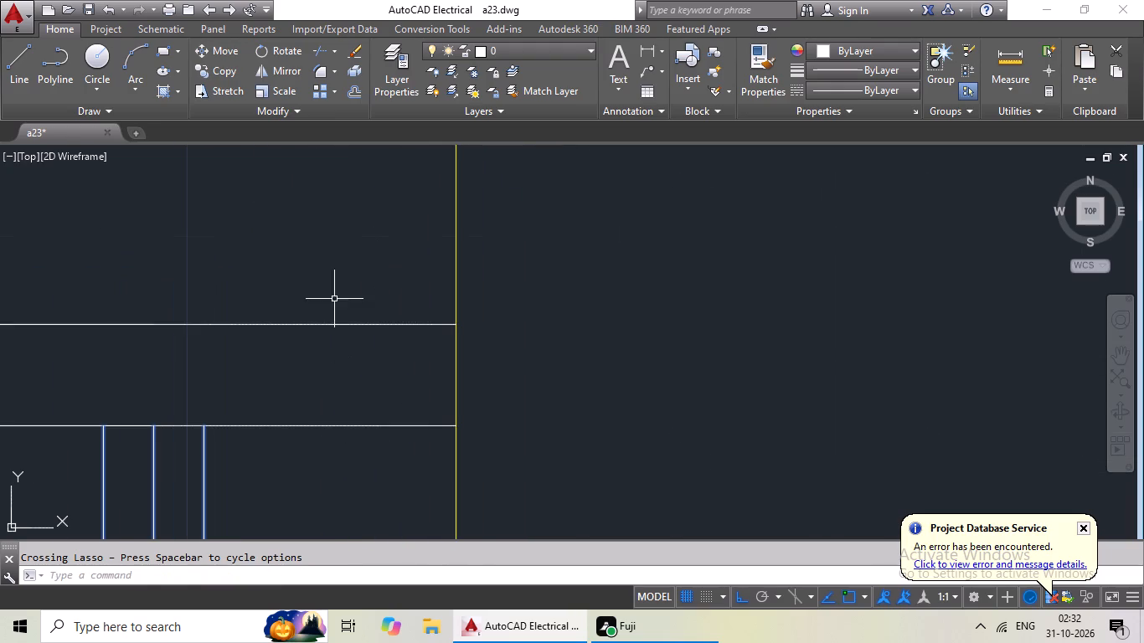
left_click_drag(338, 283, 246, 505)
scroll(373, 420, "down", 3)
middle_click_drag(330, 469, 394, 288)
scroll(379, 328, "down", 4)
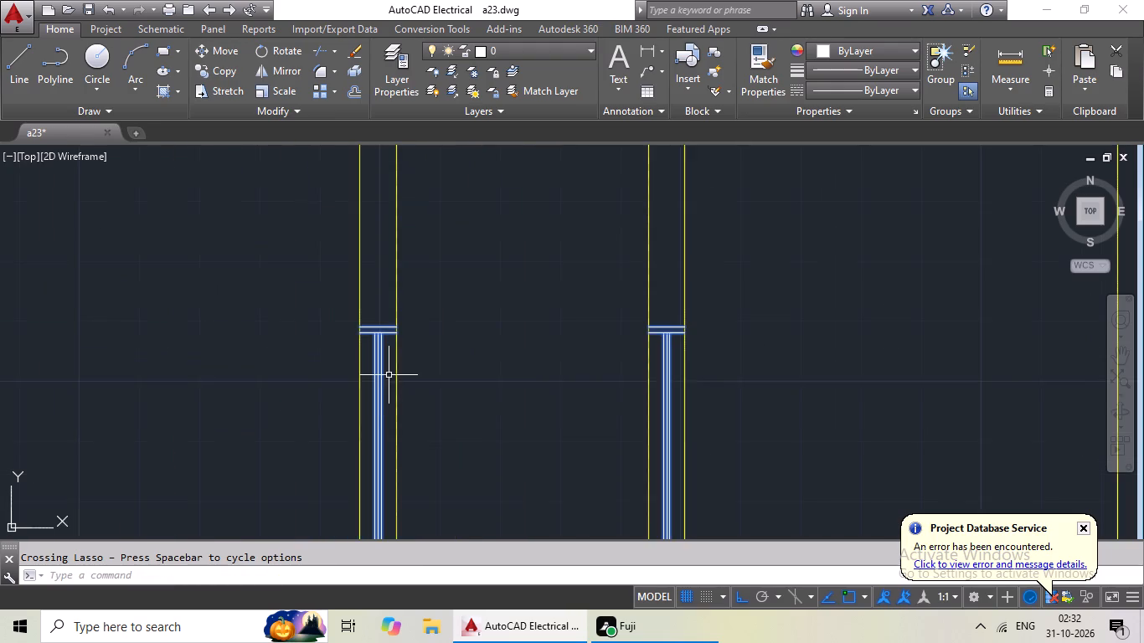
middle_click_drag(388, 382, 439, 193)
scroll(451, 382, "up", 4)
left_click_drag(368, 213, 308, 300)
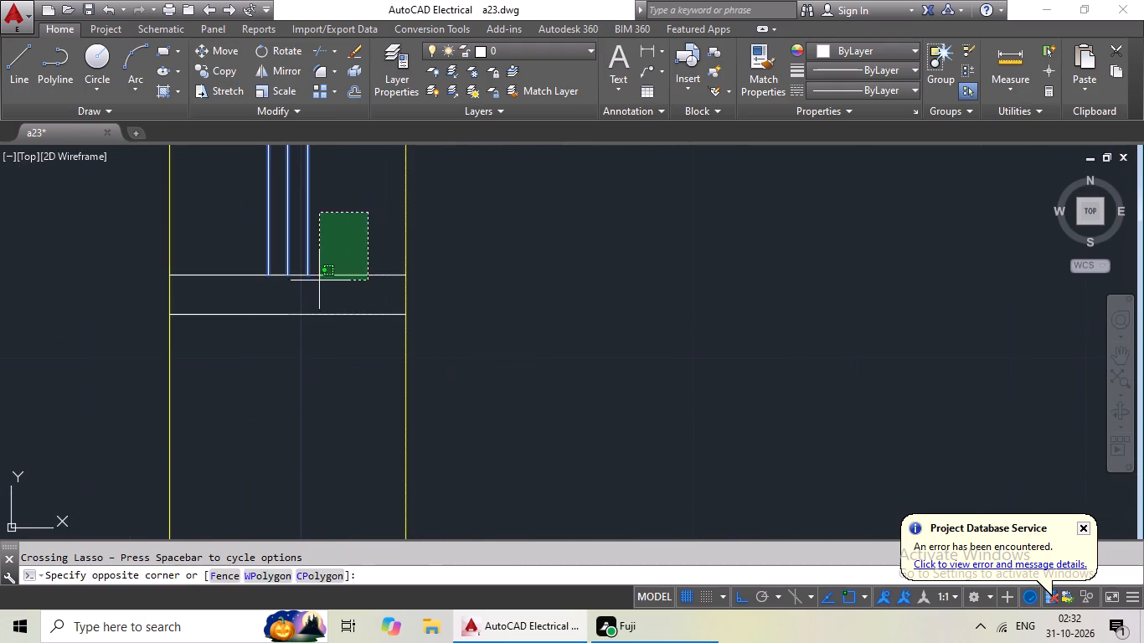
left_click_drag(308, 300, 265, 373)
Add the horizontal wall's window just left of the corridor, with glazing lines and both end frames, to the selection.
scroll(439, 345, "down", 3)
middle_click_drag(502, 363, 245, 380)
scroll(674, 410, "down", 4)
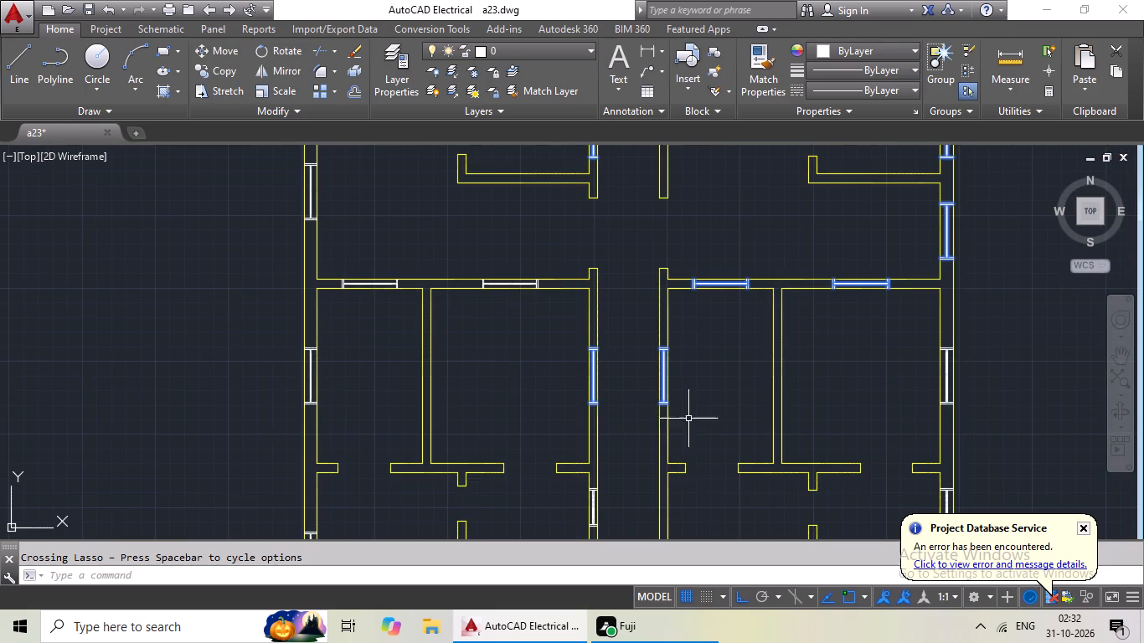
scroll(497, 267, "up", 4)
scroll(725, 374, "up", 2)
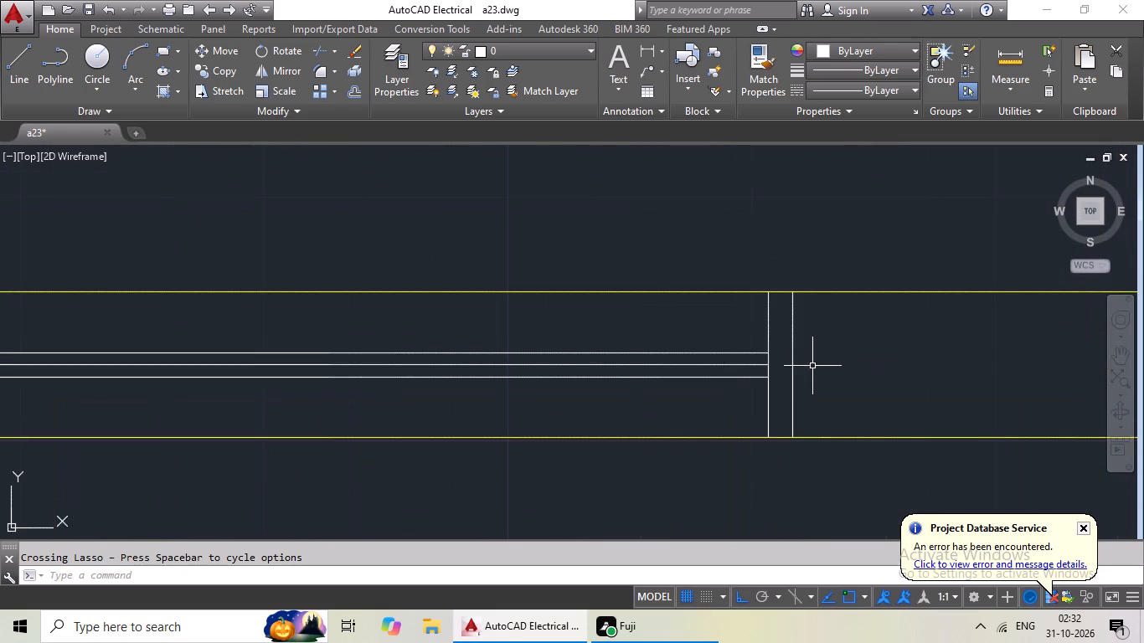
left_click_drag(832, 358, 377, 327)
middle_click_drag(390, 352, 906, 442)
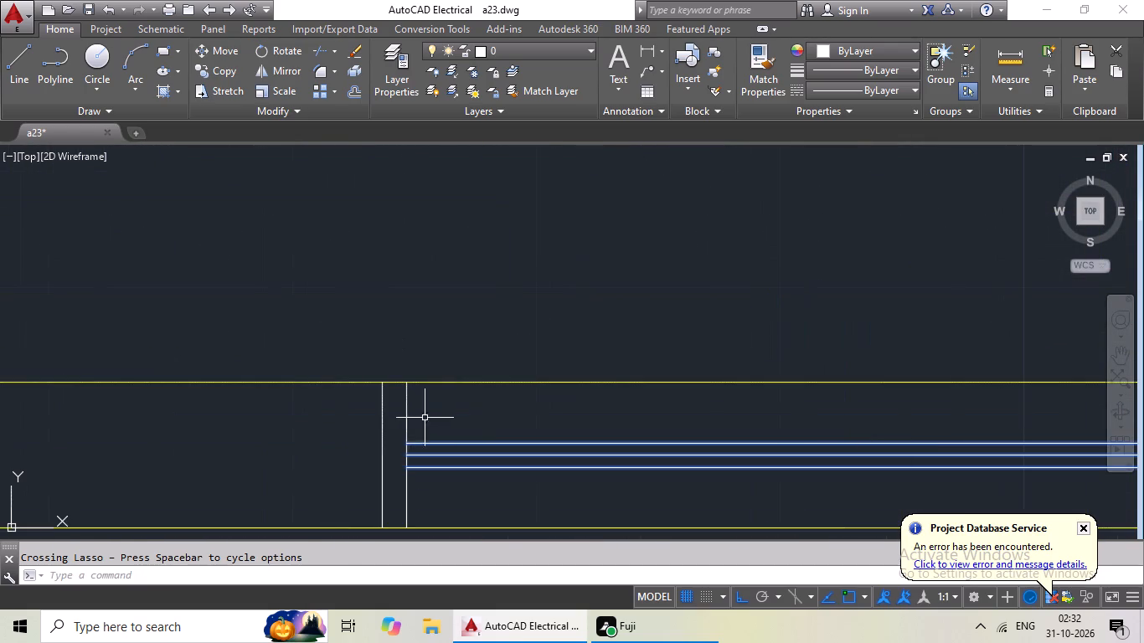
left_click_drag(430, 417, 319, 454)
Add the same horizontal wall's window nearest the left outer wall, with glazing lines and both end frames, to the selection.
scroll(482, 445, "down", 4)
scroll(218, 445, "up", 3)
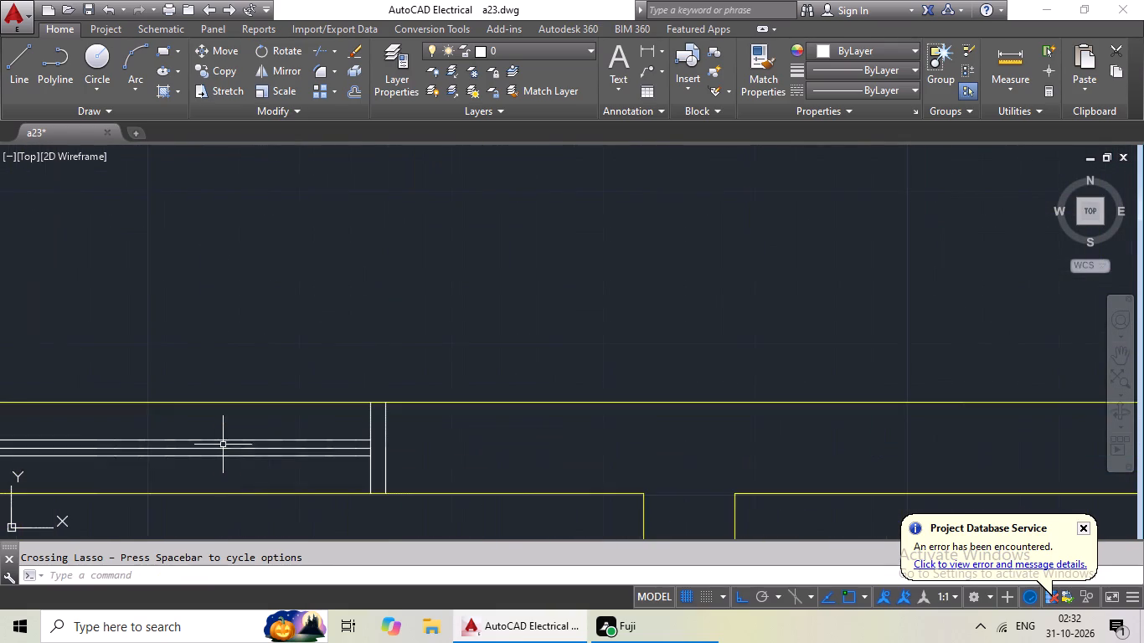
scroll(363, 444, "up", 2)
left_click_drag(484, 444, 192, 435)
middle_click_drag(221, 429, 837, 472)
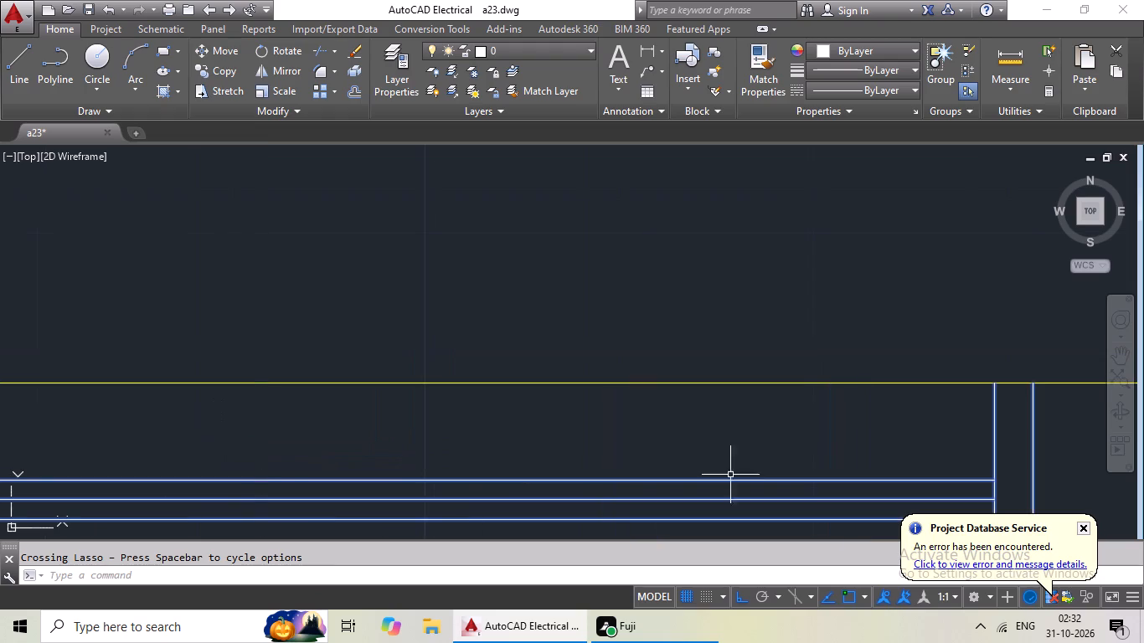
middle_click_drag(267, 475, 739, 396)
left_click_drag(113, 371, 0, 394)
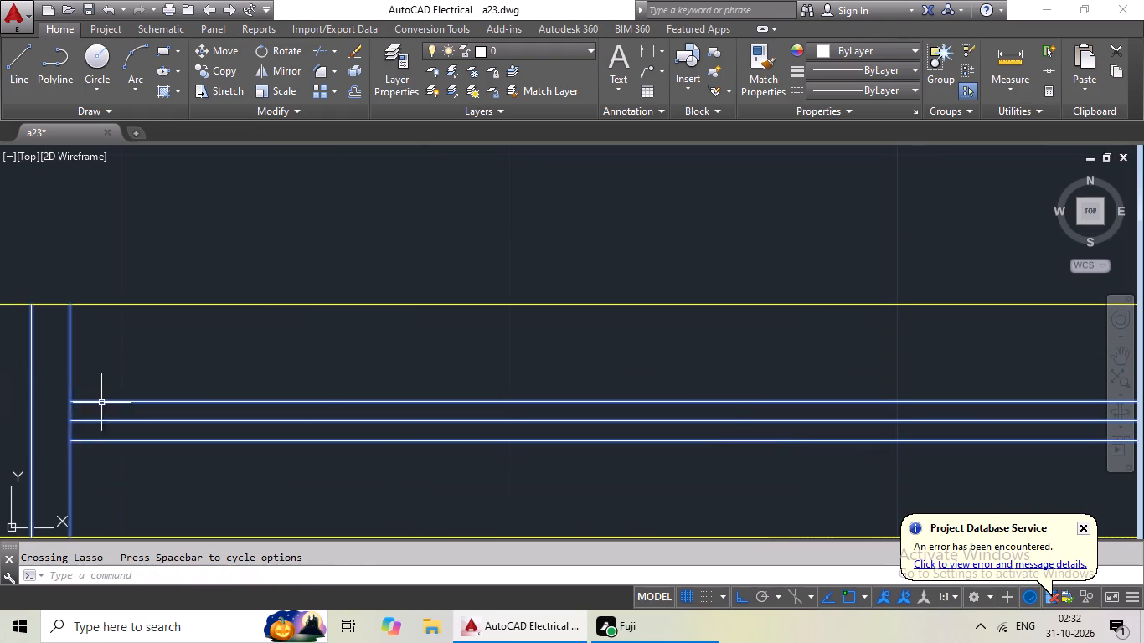
Add the left outer wall's window just above that horizontal wall, with glazing lines and both end frames, to the selection.
scroll(415, 447, "down", 5)
scroll(301, 225, "up", 4)
left_click_drag(345, 232, 255, 352)
scroll(291, 324, "down", 2)
scroll(311, 428, "up", 4)
left_click_drag(386, 322, 285, 490)
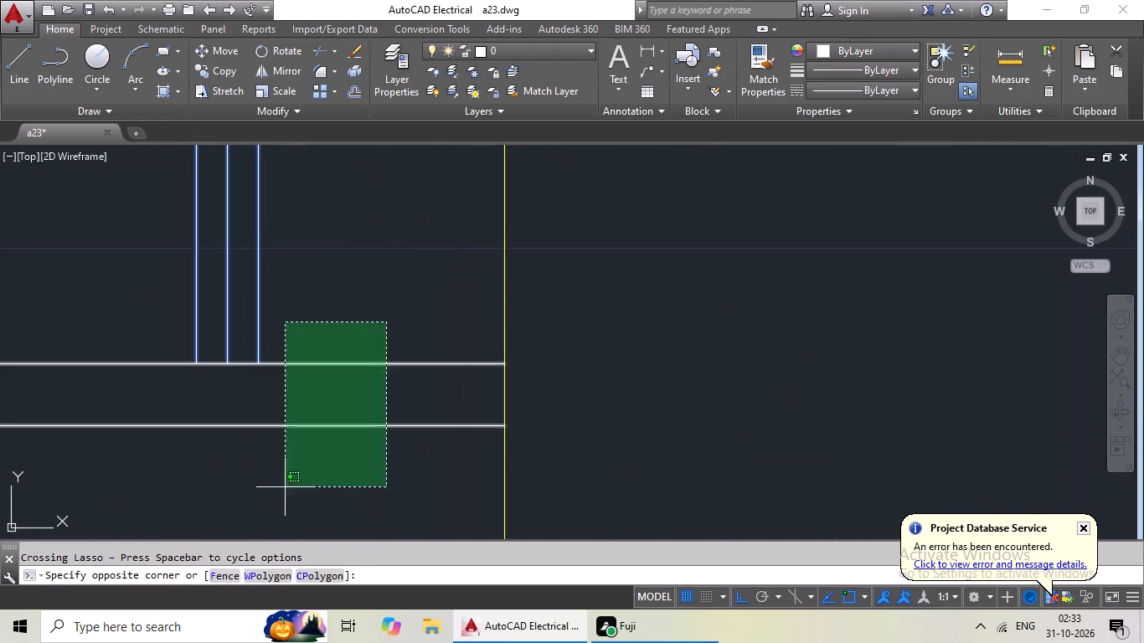
left_click_drag(285, 490, 283, 493)
scroll(374, 359, "down", 4)
middle_click_drag(368, 334, 308, 546)
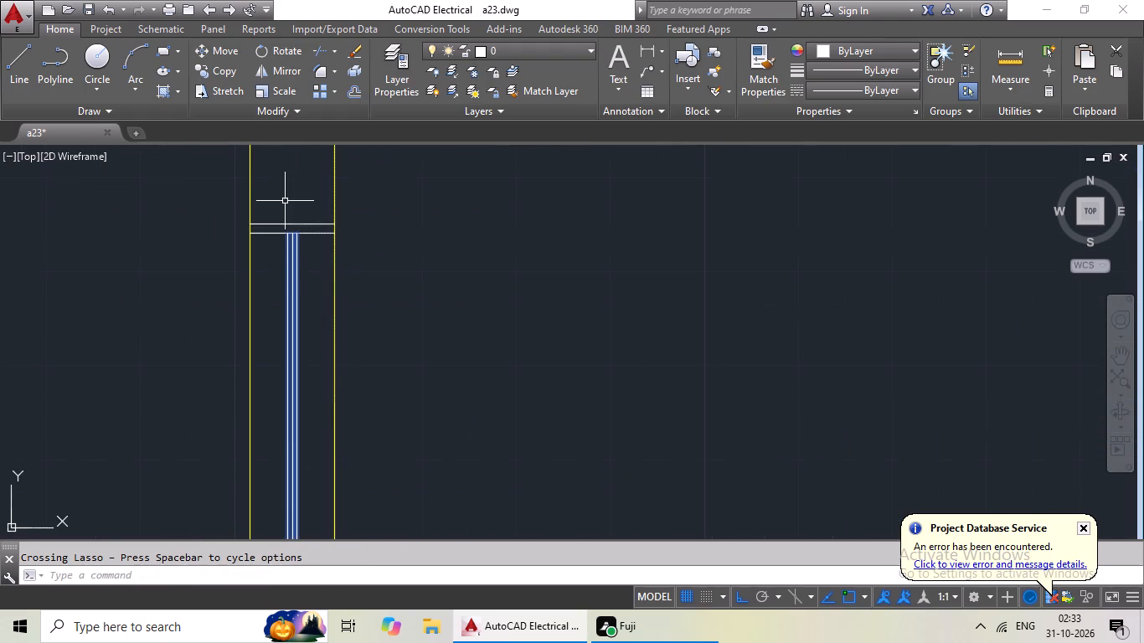
scroll(285, 205, "up", 4)
left_click_drag(344, 244, 216, 422)
Add the left outer wall's window just below that horizontal wall, with glazing lines and both end frames, to the selection.
scroll(388, 341, "down", 5)
middle_click_drag(401, 431, 420, 239)
scroll(445, 273, "down", 4)
middle_click_drag(622, 422, 553, 301)
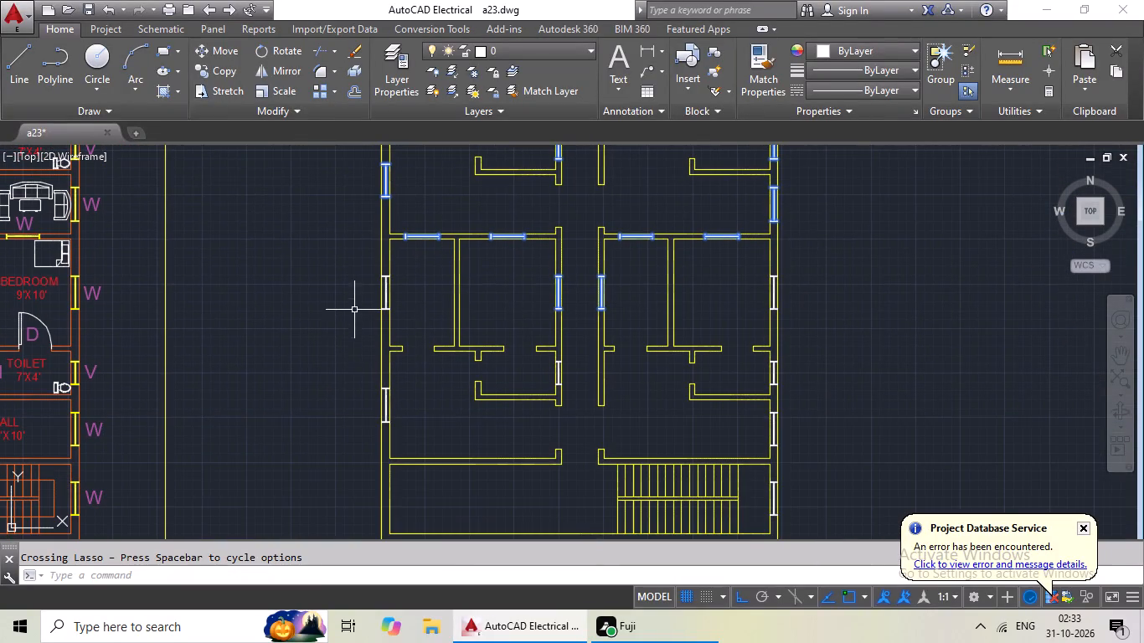
scroll(374, 288, "up", 5)
scroll(457, 302, "up", 3)
left_click_drag(570, 291, 529, 338)
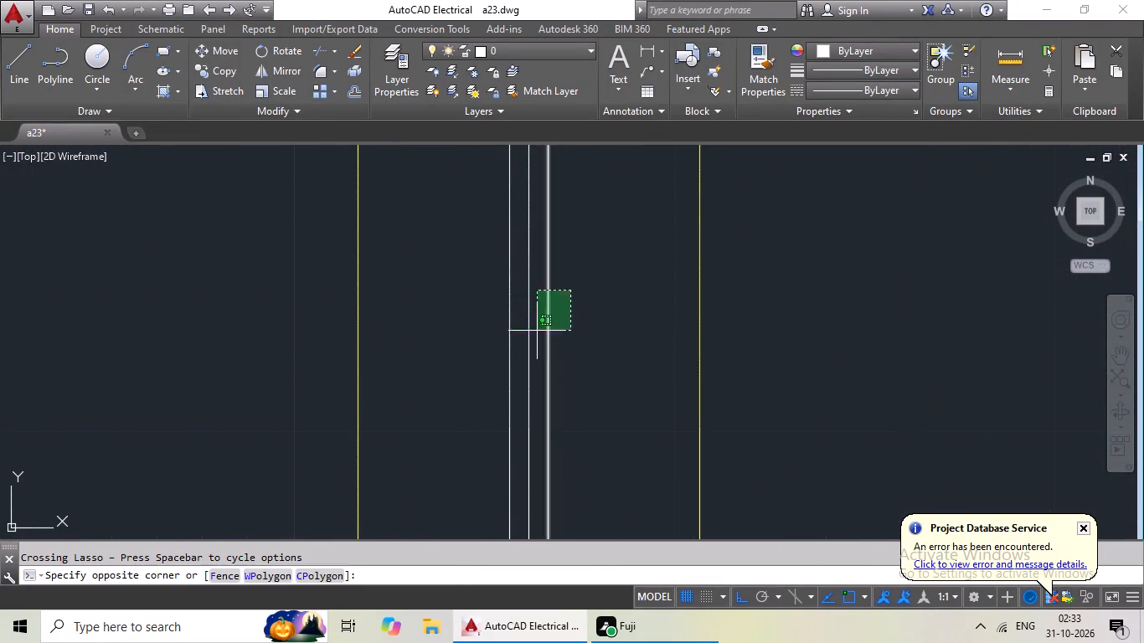
left_click_drag(529, 338, 485, 383)
scroll(532, 353, "down", 1)
middle_click_drag(533, 352, 455, 496)
middle_click_drag(489, 308, 489, 312)
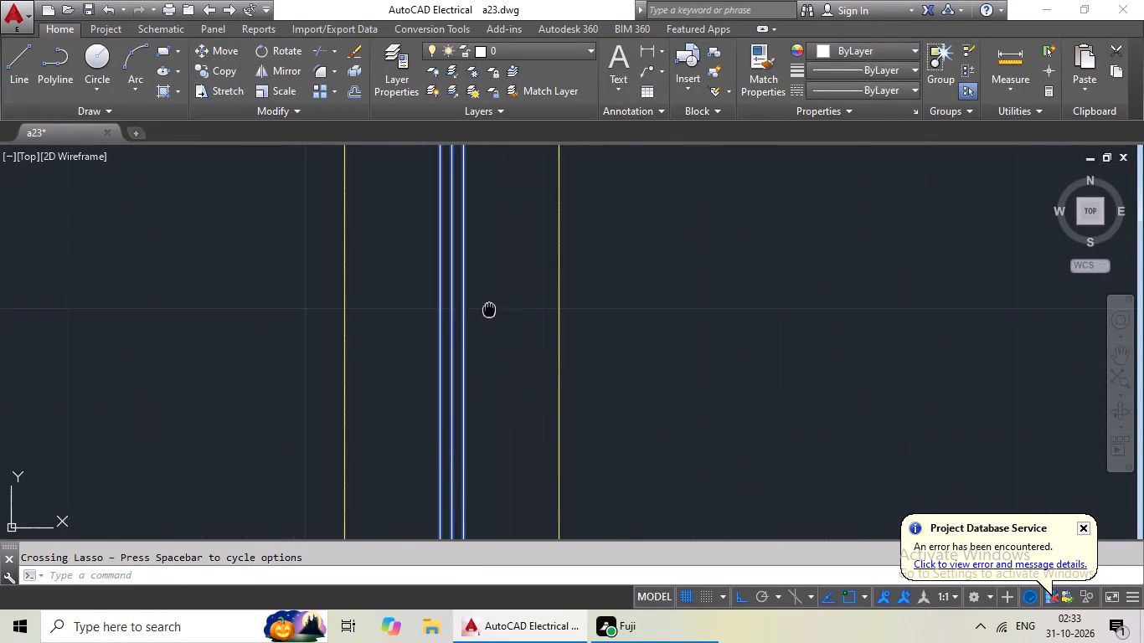
middle_click_drag(489, 312, 399, 570)
scroll(399, 400, "up", 3)
left_click_drag(481, 212, 358, 414)
scroll(506, 391, "down", 3)
middle_click_drag(496, 442, 516, 242)
scroll(511, 452, "down", 1)
middle_click_drag(510, 455, 522, 255)
middle_click_drag(481, 385, 499, 272)
scroll(447, 394, "down", 2)
middle_click_drag(466, 429, 499, 259)
scroll(497, 409, "up", 2)
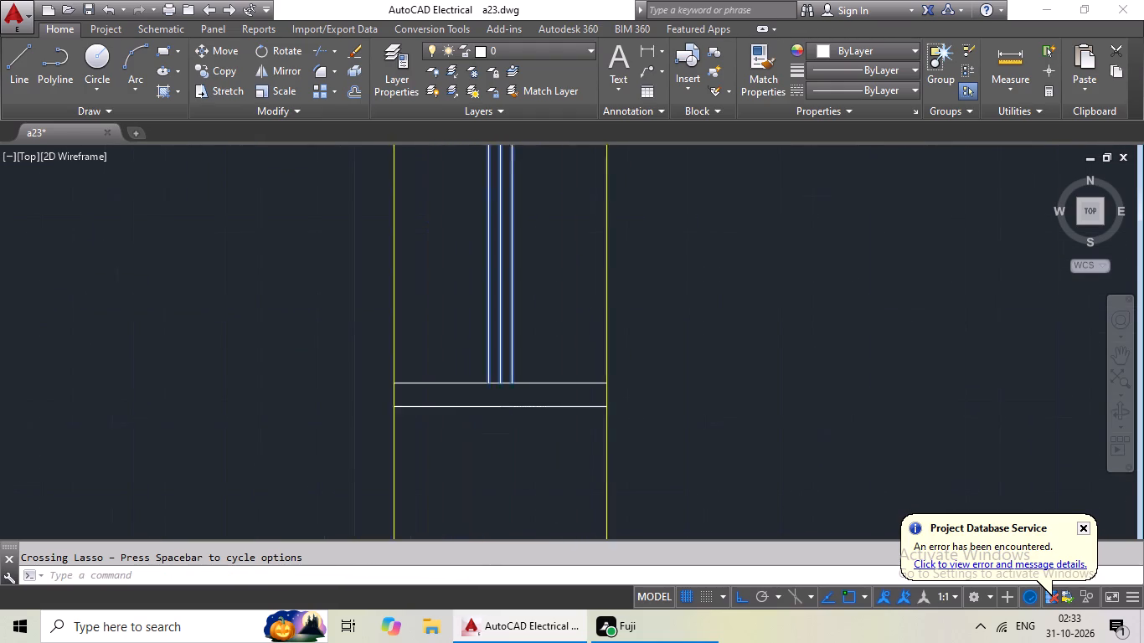
scroll(497, 409, "up", 2)
left_click_drag(644, 301, 498, 471)
Add the short lower window in the corridor's left wall, with glazing lines and both end frames, to the selection.
scroll(600, 409, "down", 4)
scroll(714, 411, "down", 2)
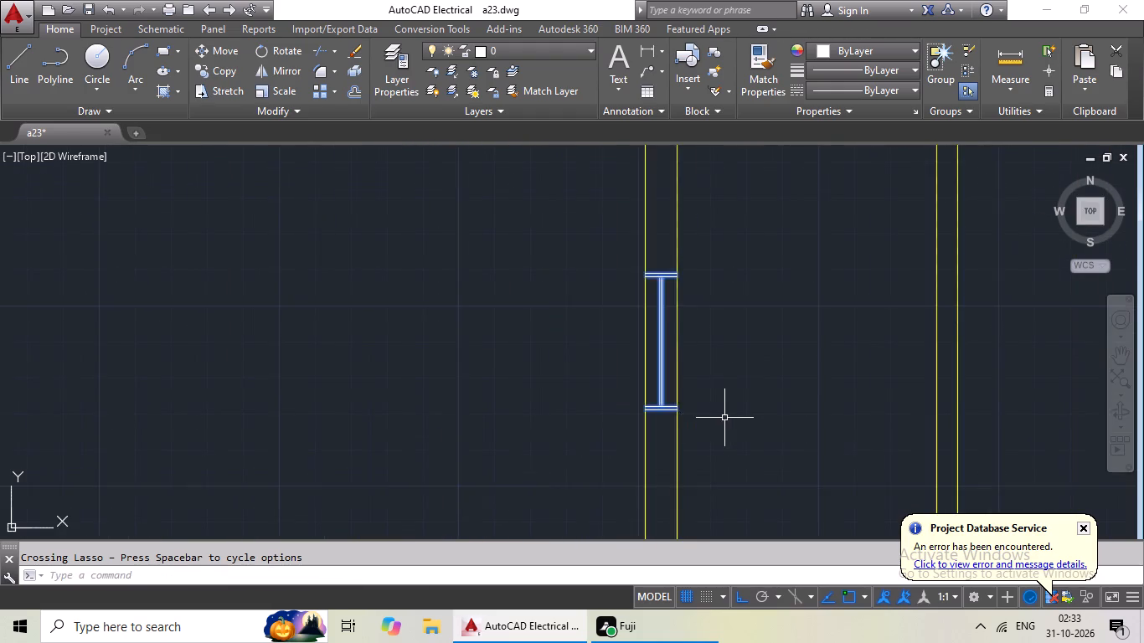
scroll(724, 418, "down", 1)
middle_click_drag(728, 421, 440, 366)
middle_click_drag(616, 393, 298, 353)
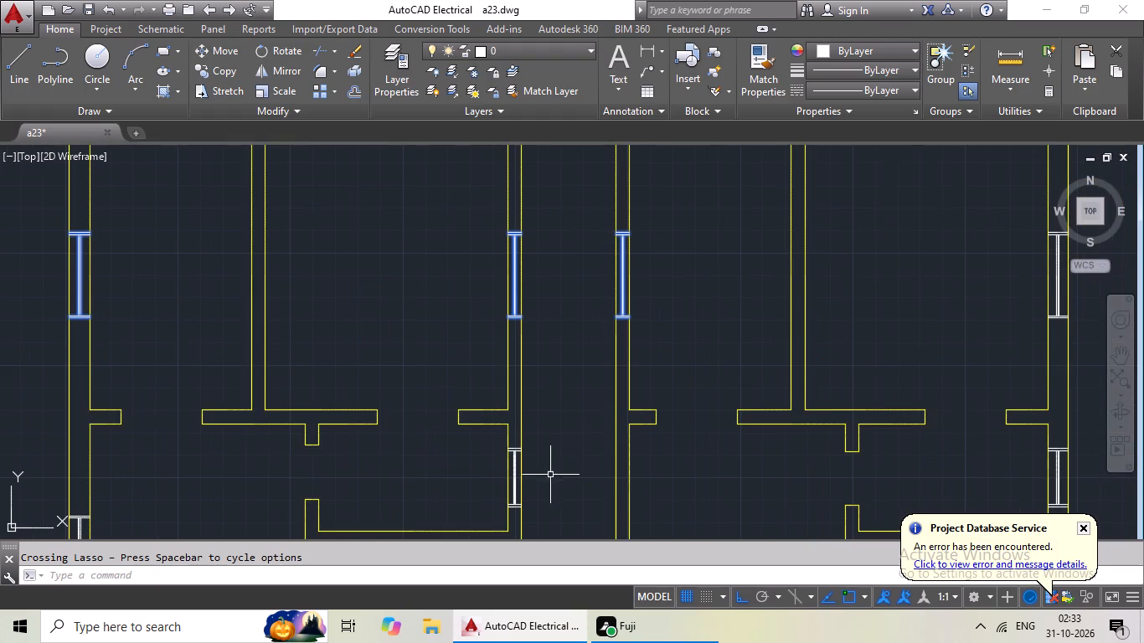
scroll(513, 487, "up", 5)
left_click_drag(551, 388, 470, 455)
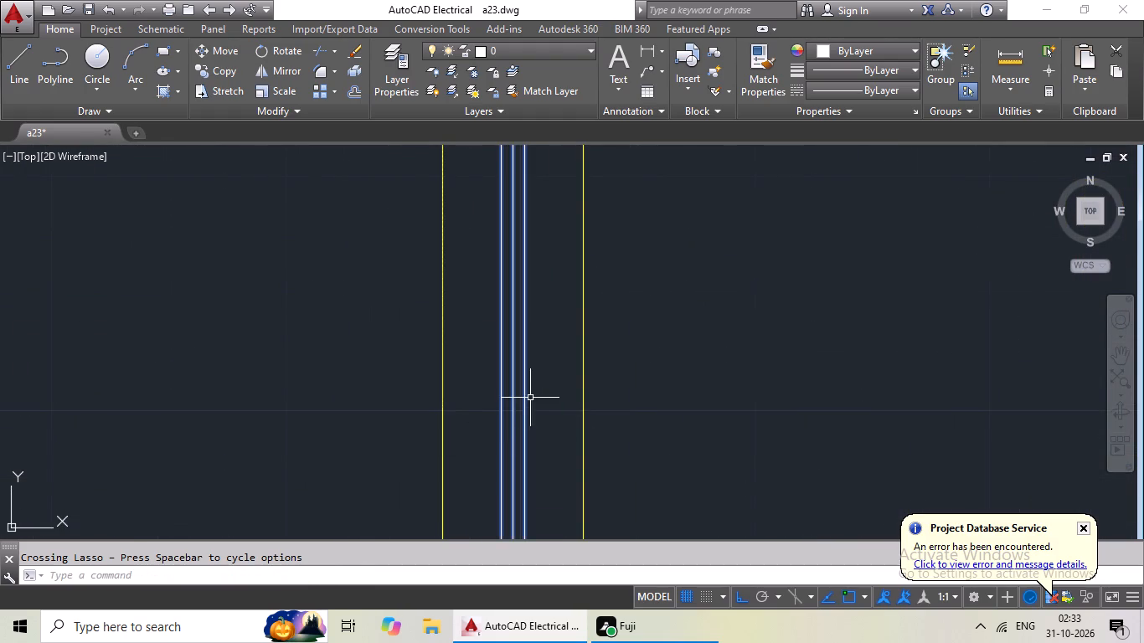
middle_click_drag(530, 396, 389, 642)
left_click_drag(393, 321, 331, 450)
scroll(386, 441, "down", 4)
middle_click_drag(385, 451, 387, 447)
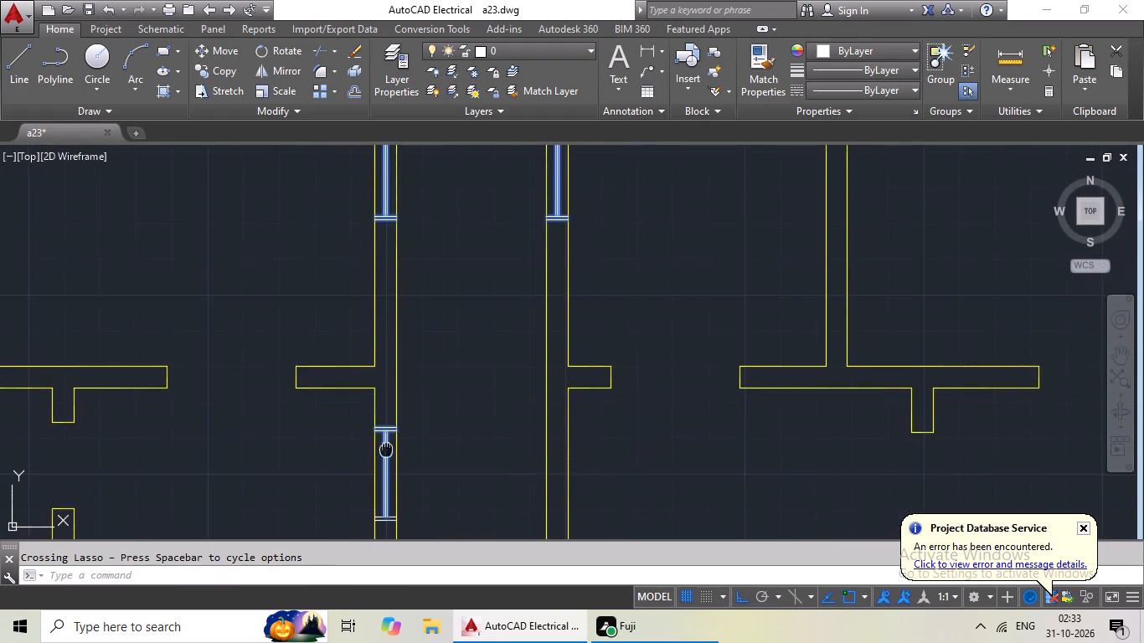
middle_click_drag(387, 447, 406, 245)
scroll(416, 305, "up", 4)
left_click_drag(386, 311, 311, 453)
Add the right outer wall's window just below the horizontal wall, with glazing lines and both end frames, to the selection.
scroll(417, 389, "down", 3)
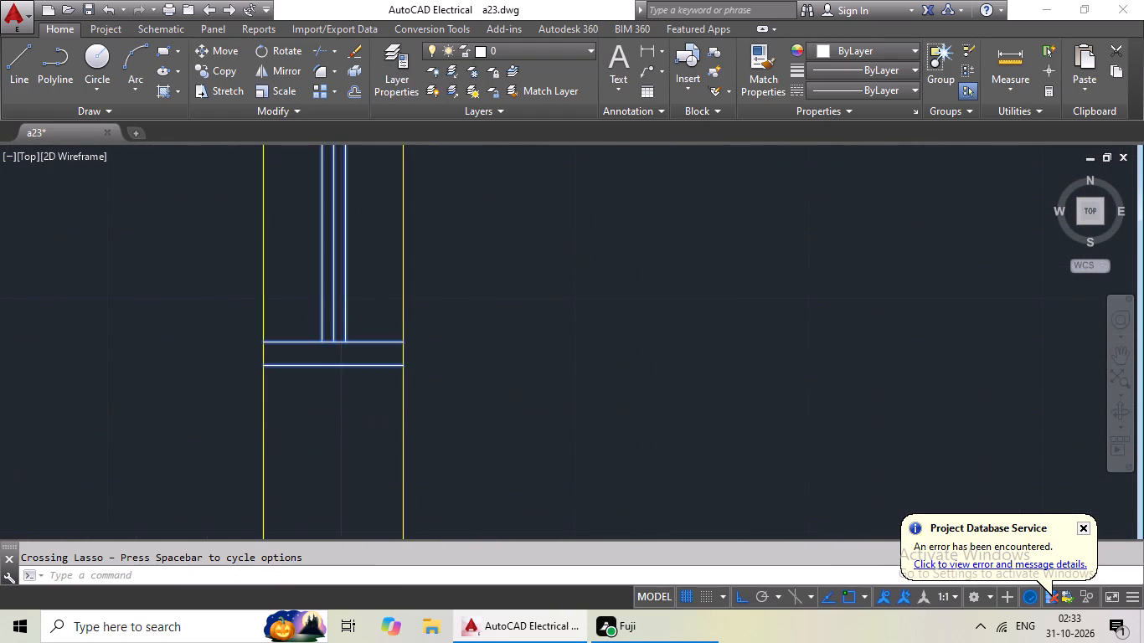
scroll(425, 387, "down", 1)
scroll(515, 371, "down", 2)
middle_click_drag(605, 407, 333, 482)
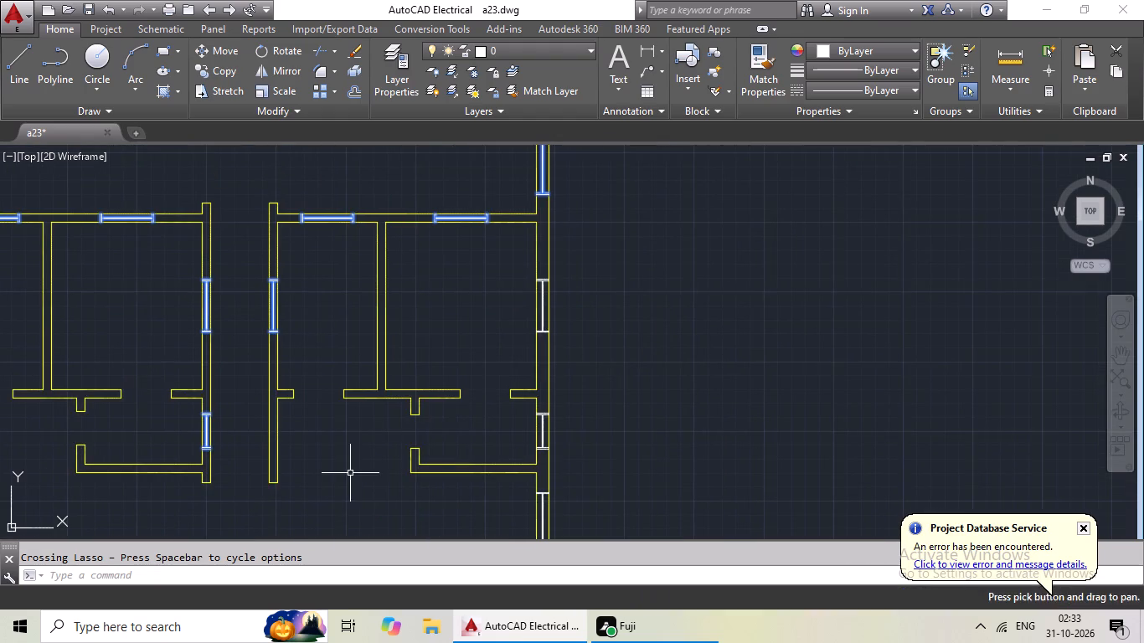
scroll(543, 306, "up", 5)
left_click_drag(553, 301, 502, 364)
middle_click_drag(551, 342, 552, 342)
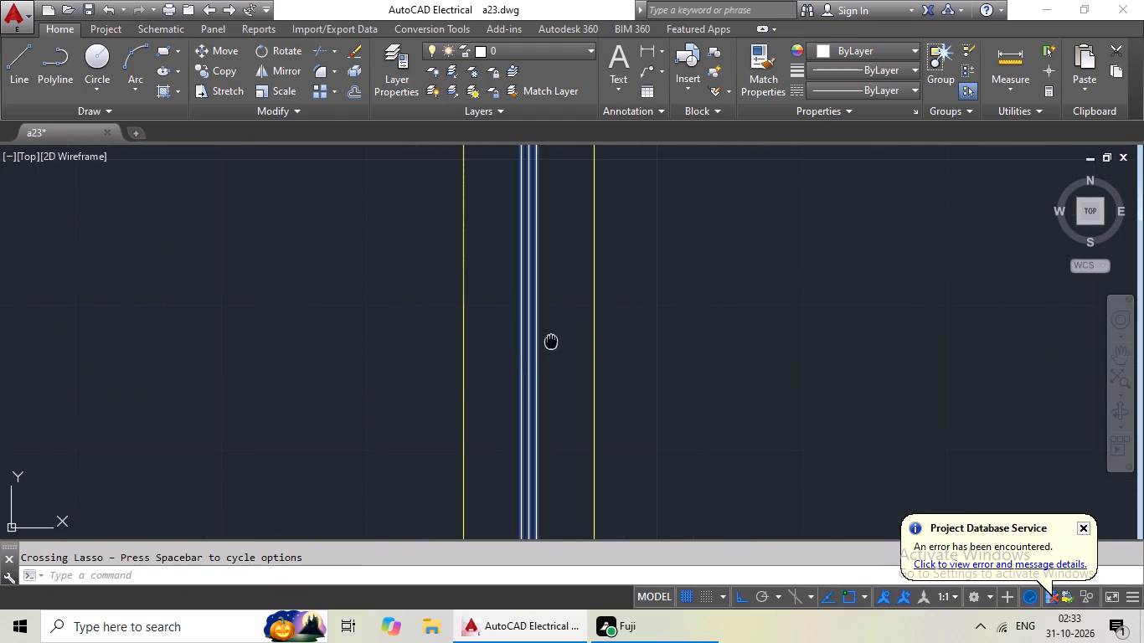
middle_click_drag(552, 342, 476, 574)
left_click_drag(468, 248, 417, 332)
middle_click_drag(474, 454, 479, 389)
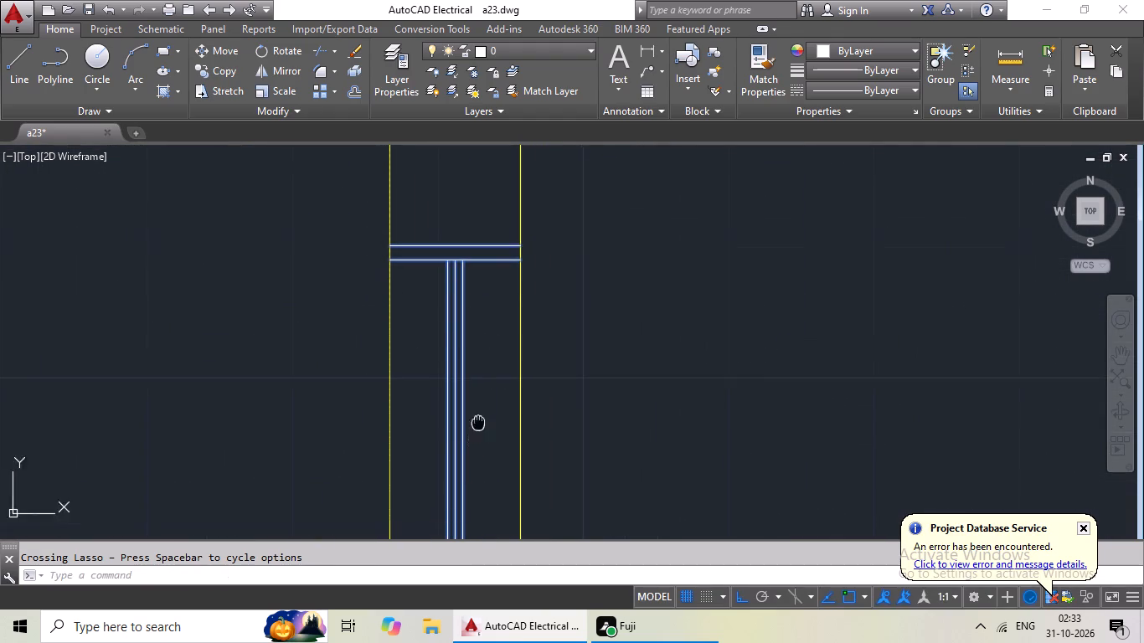
middle_click_drag(479, 389, 509, 194)
scroll(515, 366, "down", 1)
middle_click_drag(513, 372, 516, 247)
scroll(505, 370, "up", 3)
left_click_drag(560, 219, 497, 297)
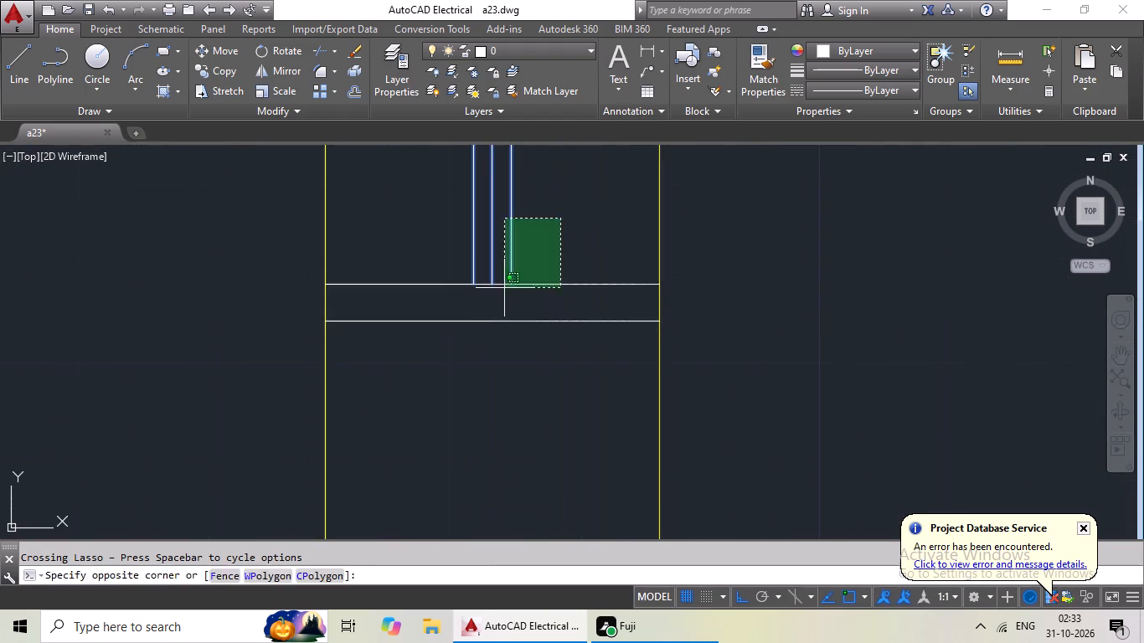
left_click_drag(497, 297, 451, 373)
Add the short window below it in the right outer wall, with glazing lines and both end frames, to the selection.
scroll(545, 327, "down", 7)
scroll(469, 423, "down", 1)
middle_click_drag(469, 423, 510, 277)
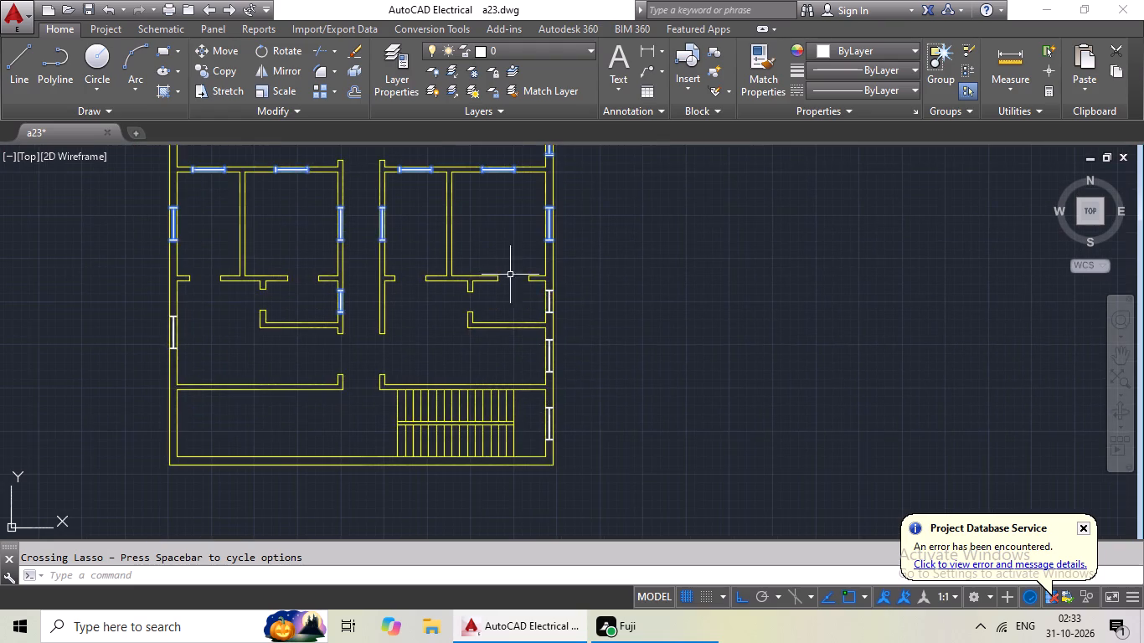
scroll(554, 300, "up", 9)
left_click_drag(504, 274, 323, 393)
scroll(424, 353, "down", 3)
middle_click_drag(433, 339, 384, 471)
left_click_drag(415, 255, 364, 363)
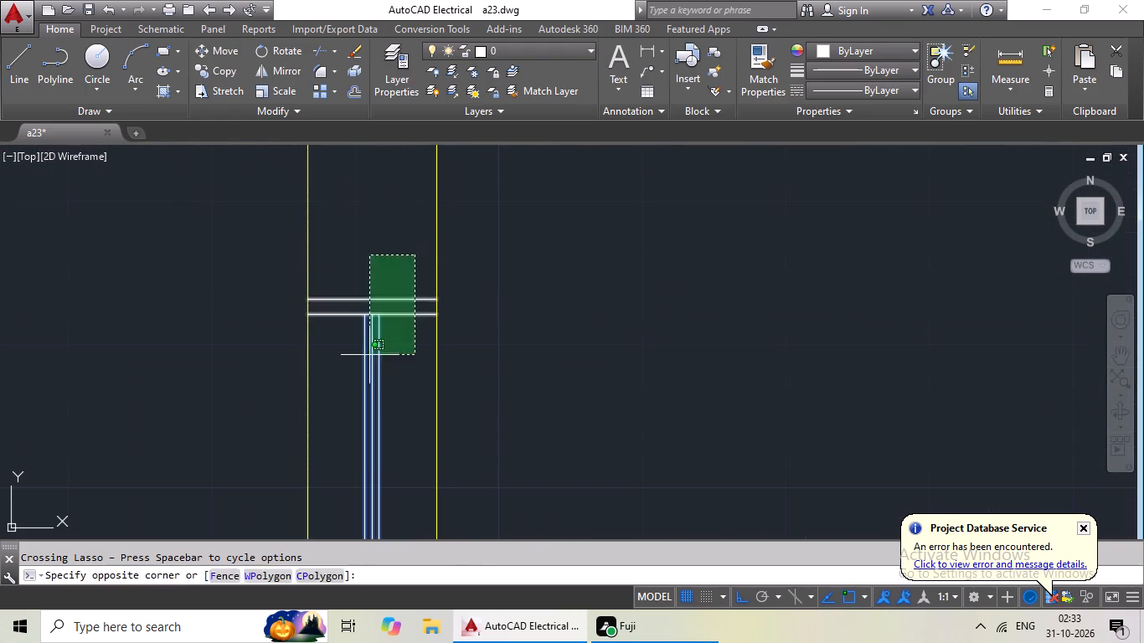
left_click_drag(364, 363, 357, 377)
scroll(369, 386, "down", 2)
middle_click_drag(376, 412, 399, 180)
scroll(403, 266, "up", 5)
left_click_drag(406, 238, 374, 322)
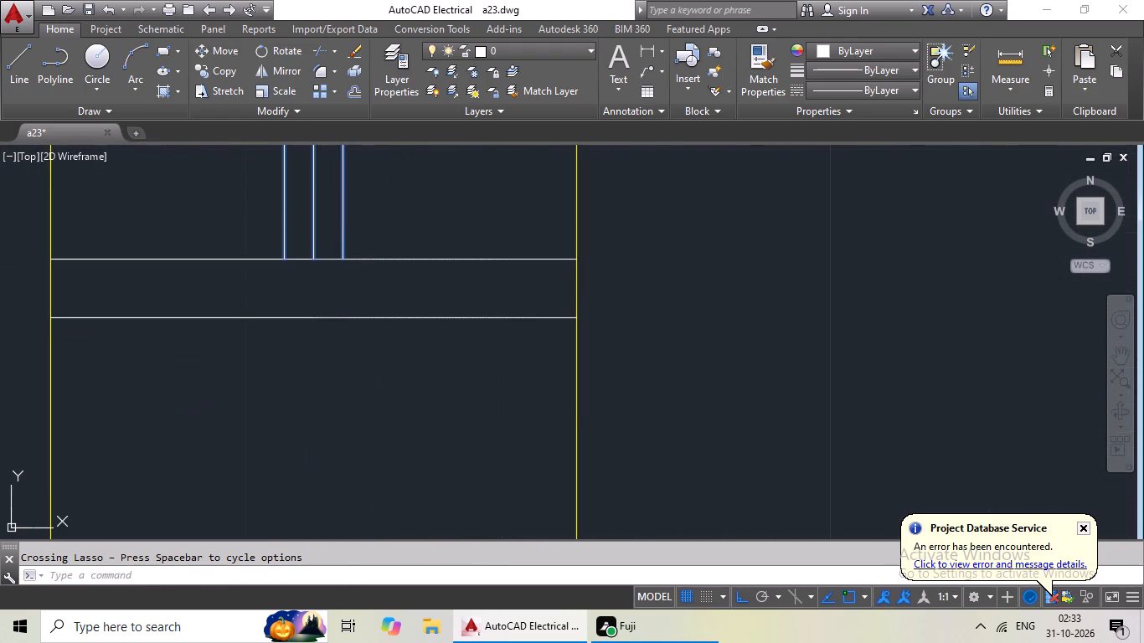
left_click_drag(374, 322, 351, 384)
left_click(380, 361)
Add the right outer wall's window between the short window and the staircase, with glazing lines and both end frames, to the selection.
scroll(381, 361, "down", 4)
middle_click_drag(380, 403, 386, 163)
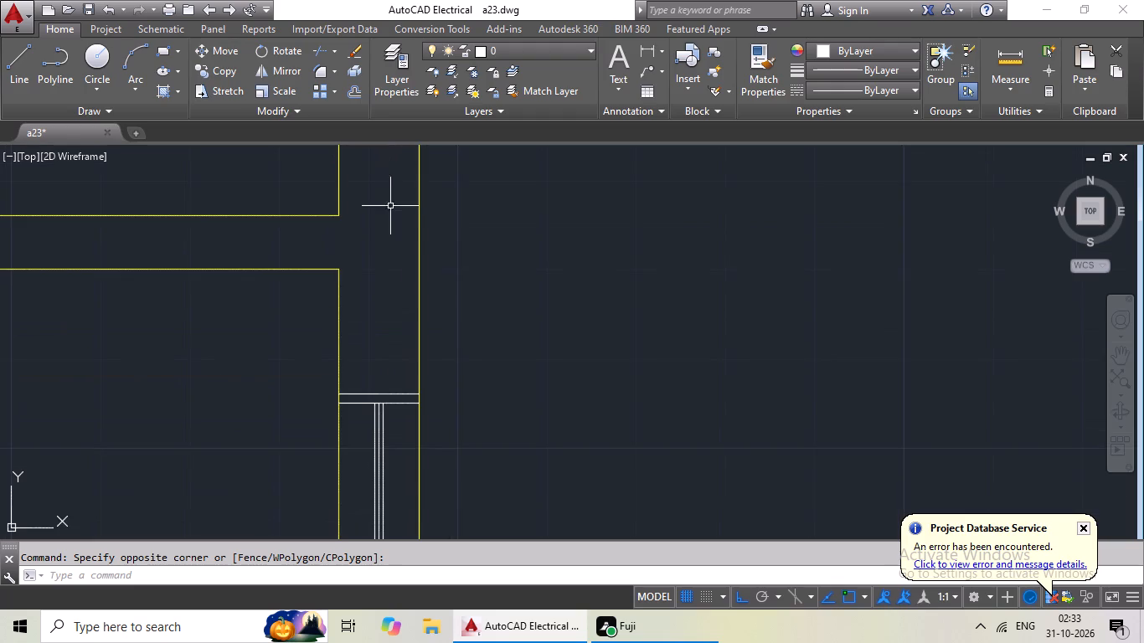
middle_click_drag(360, 427, 340, 213)
scroll(369, 296, "up", 4)
left_click_drag(374, 286, 251, 408)
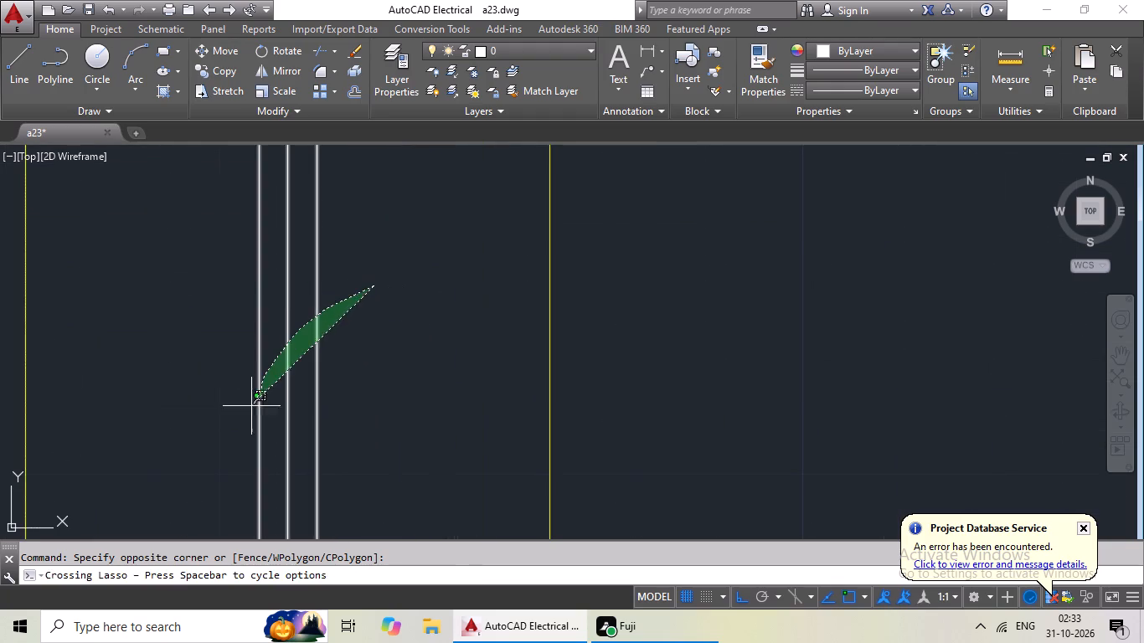
left_click_drag(251, 408, 237, 426)
scroll(367, 368, "down", 3)
middle_click_drag(363, 399, 376, 97)
scroll(379, 371, "up", 2)
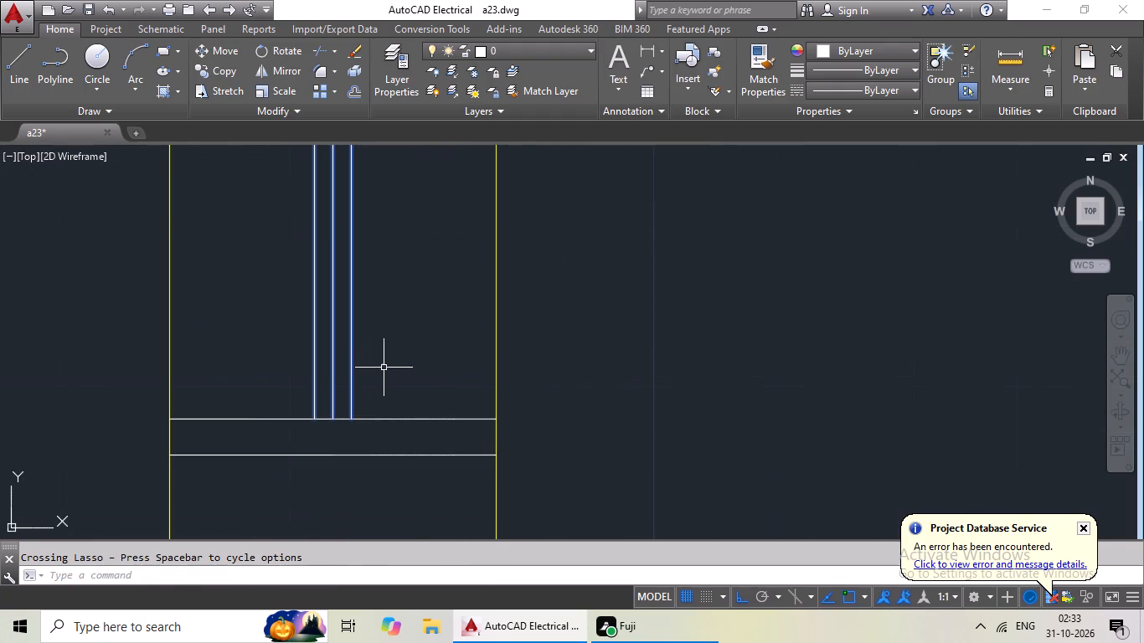
left_click_drag(384, 372, 301, 504)
scroll(399, 369, "down", 3)
middle_click_drag(405, 292, 322, 491)
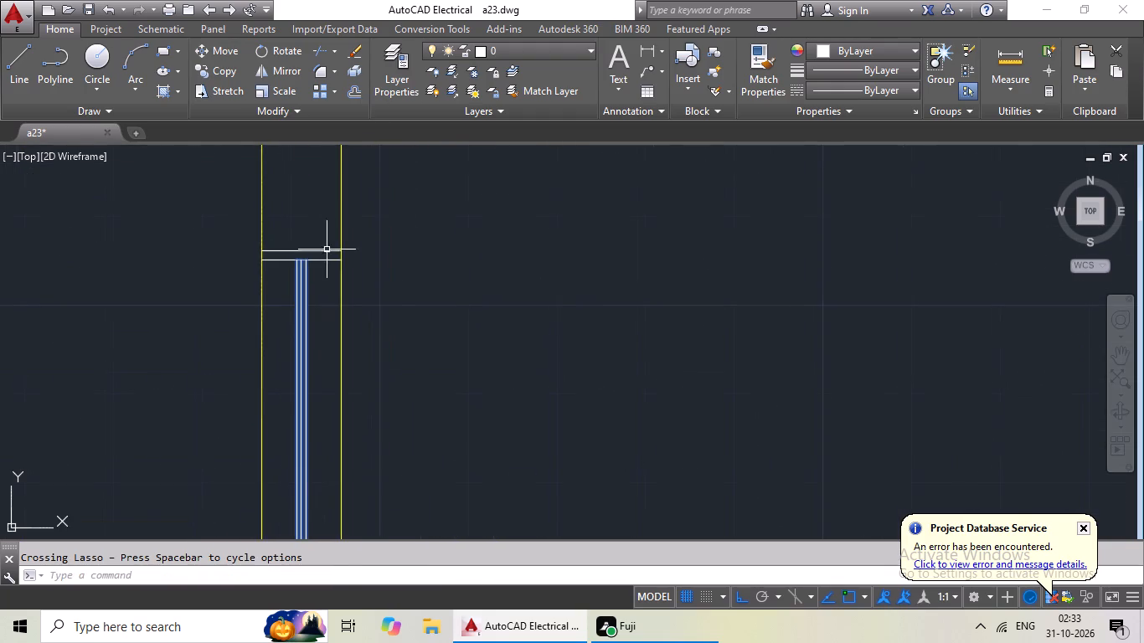
scroll(324, 239, "up", 4)
left_click_drag(324, 244, 240, 471)
Add the left outer wall's lowest window, with glazing lines and both end frames, to the selection.
scroll(322, 407, "down", 4)
middle_click_drag(215, 423, 420, 309)
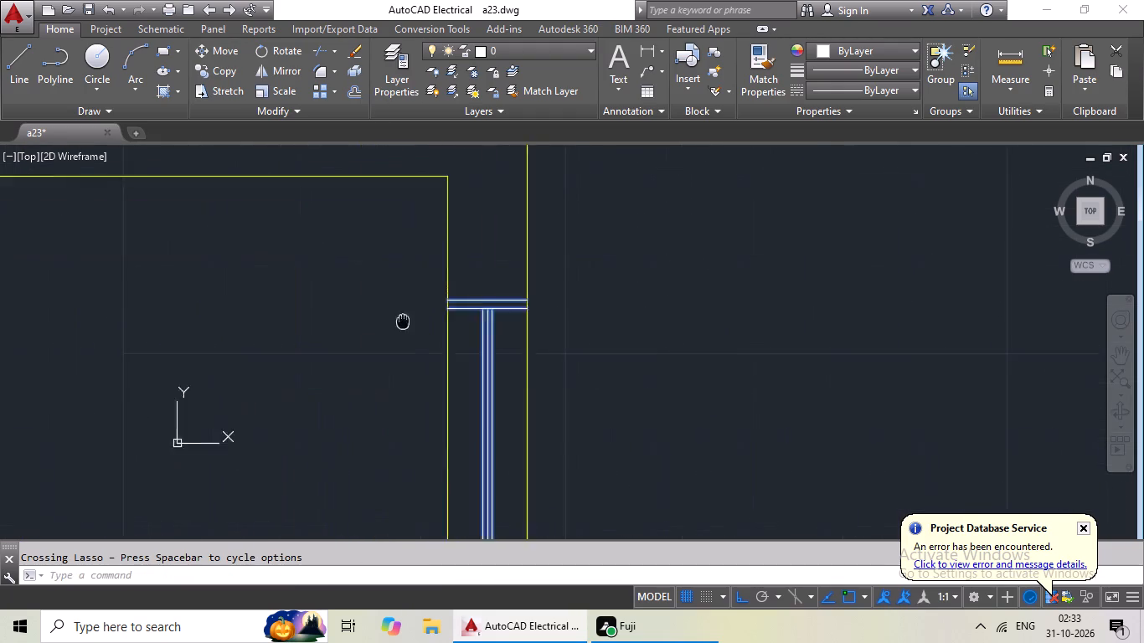
middle_click_drag(420, 309, 450, 285)
scroll(401, 317, "down", 5)
middle_click_drag(378, 367, 550, 365)
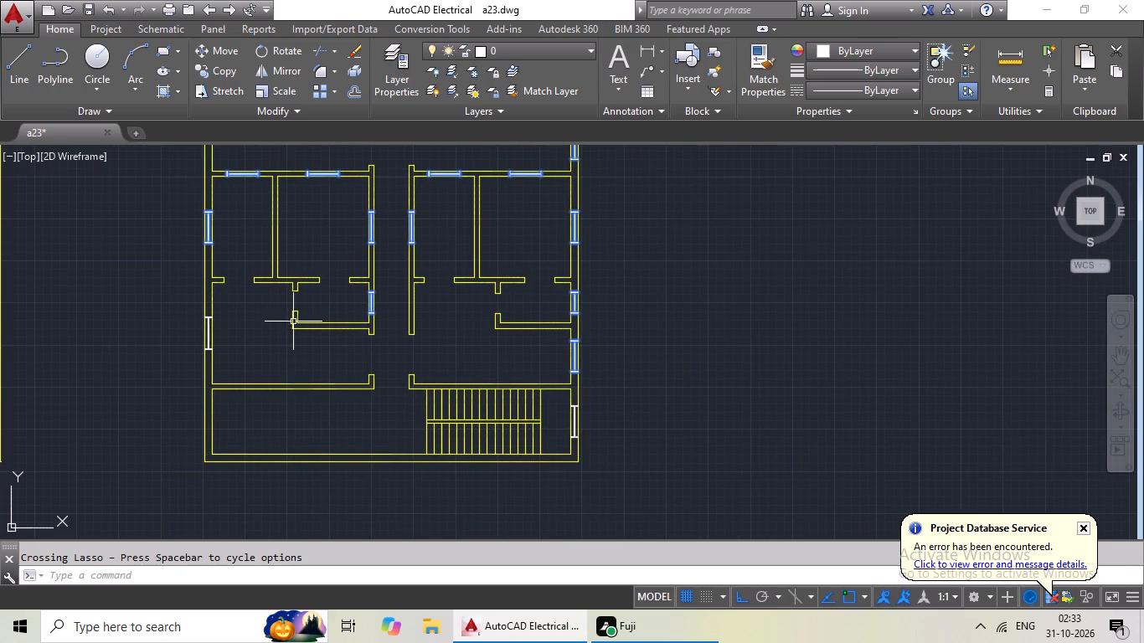
scroll(213, 333, "up", 8)
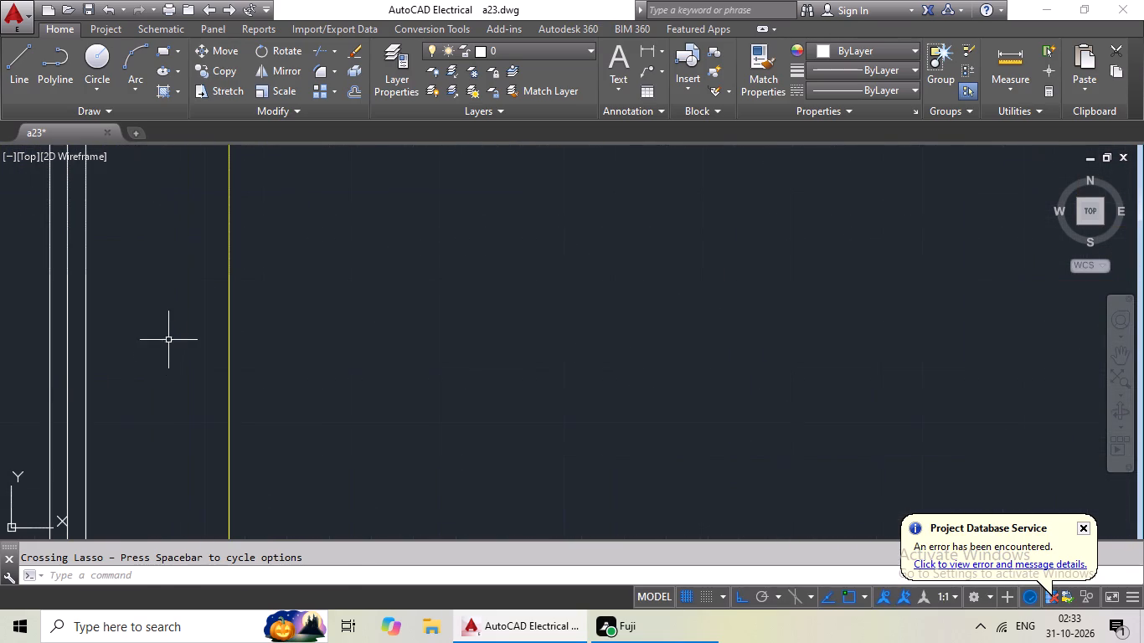
left_click_drag(168, 340, 37, 404)
scroll(45, 404, "down", 2)
middle_click_drag(77, 424, 198, 245)
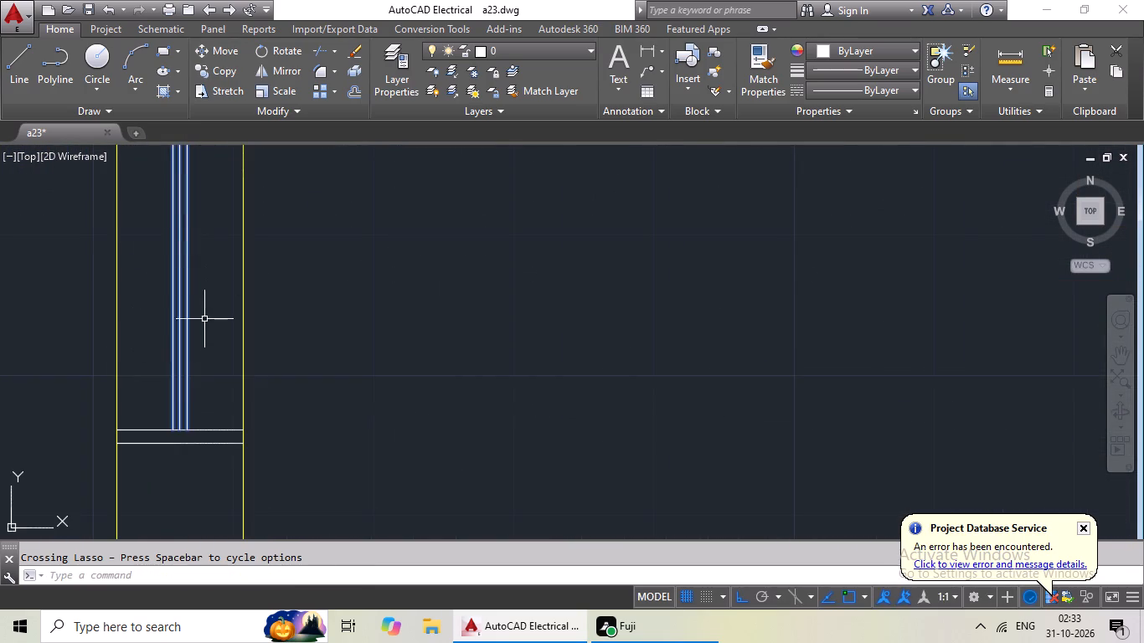
scroll(192, 445, "up", 4)
left_click_drag(264, 370, 198, 483)
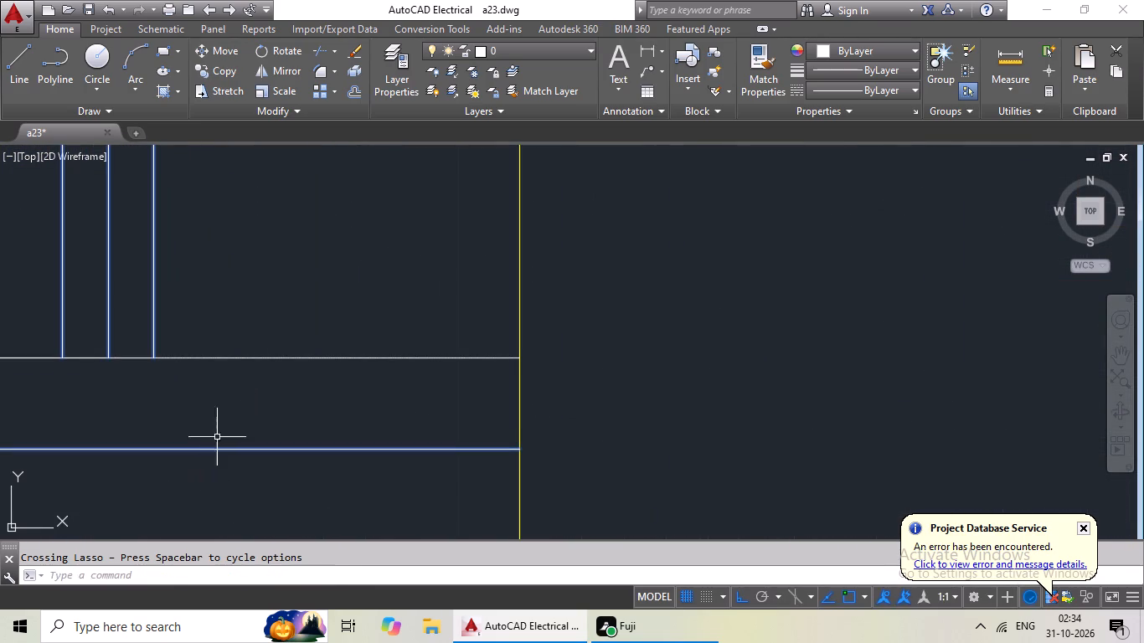
left_click_drag(299, 330, 232, 444)
scroll(260, 426, "down", 5)
middle_click_drag(289, 302, 266, 405)
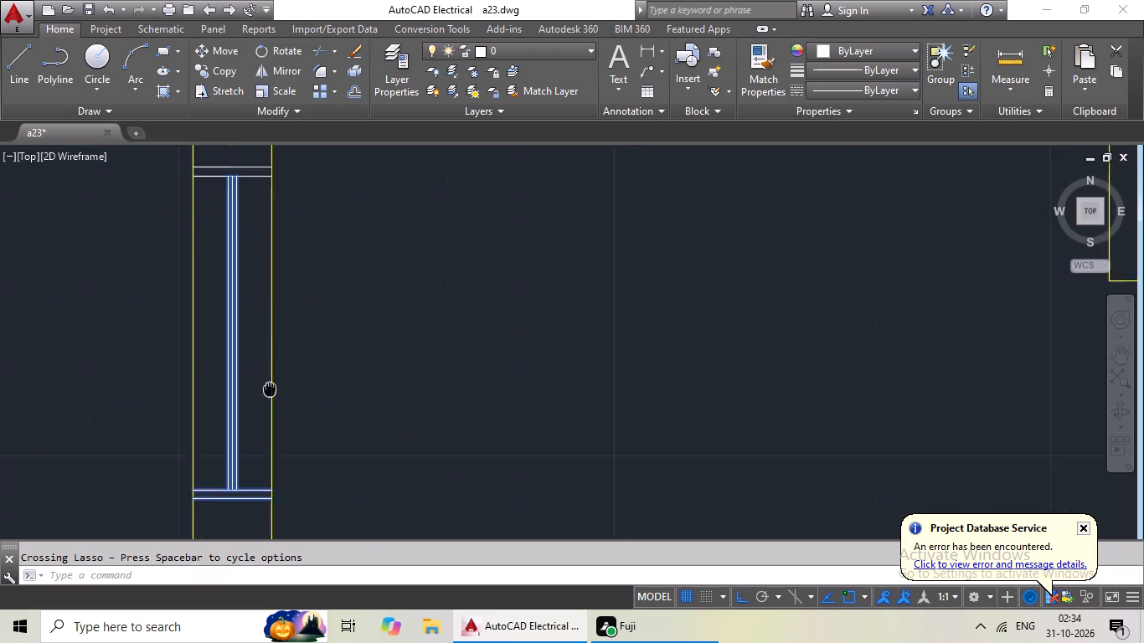
middle_click_drag(266, 405, 243, 520)
scroll(214, 314, "up", 4)
left_click_drag(236, 267, 176, 431)
Add the right outer wall's window beside the staircase, with glazing lines and both end frames, to the selection.
scroll(264, 413, "down", 5)
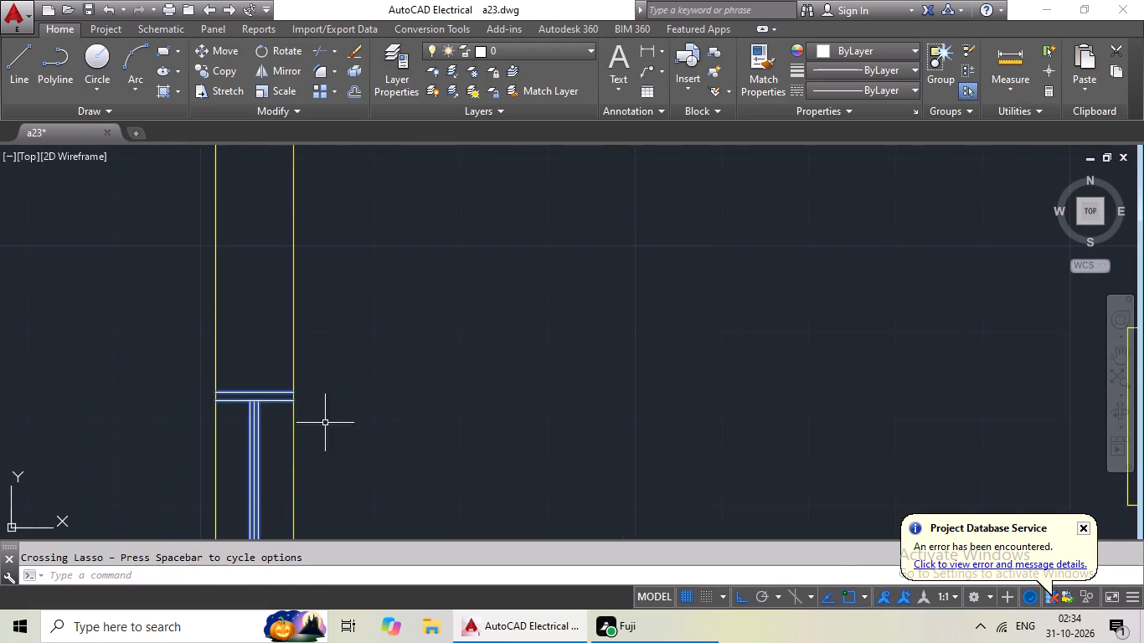
middle_click_drag(382, 449, 340, 205)
scroll(390, 276, "down", 3)
scroll(478, 387, "down", 2)
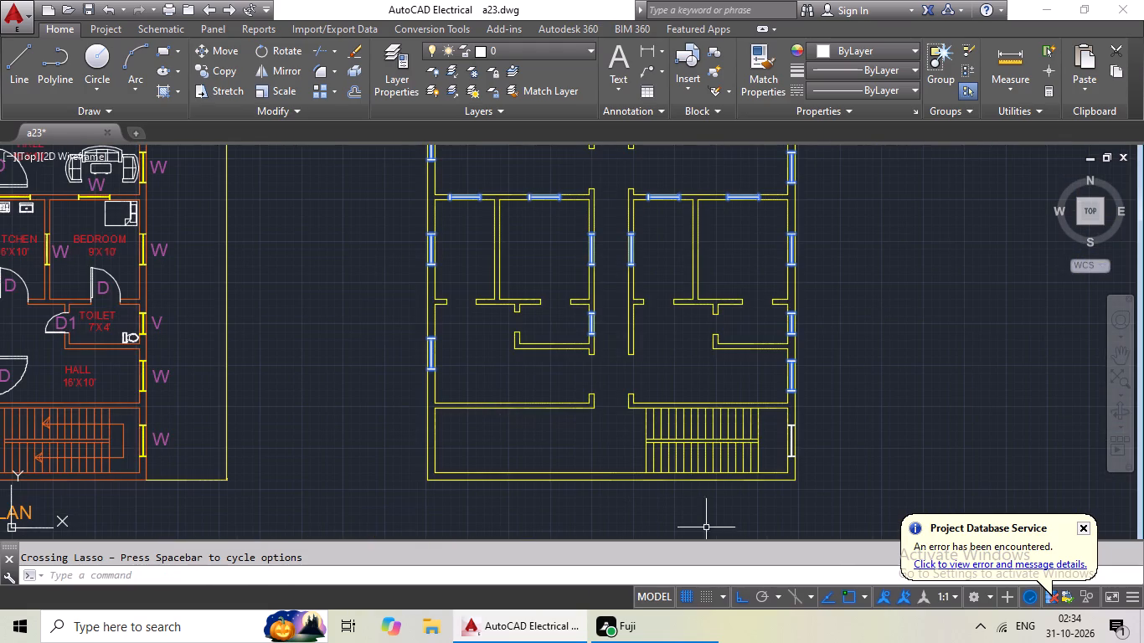
scroll(802, 421, "up", 5)
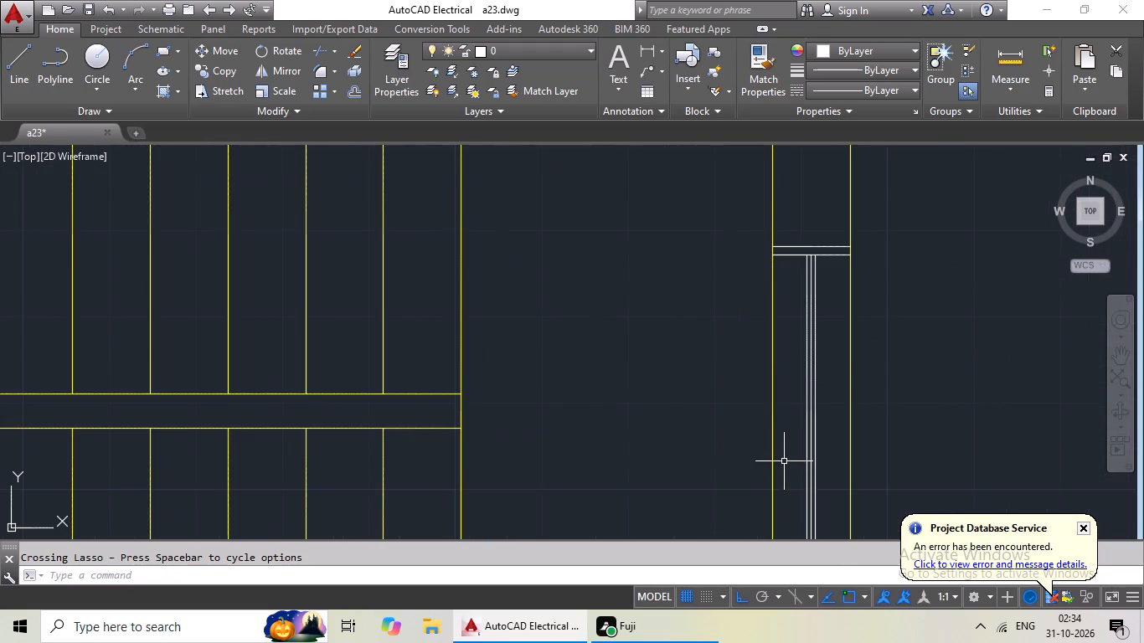
scroll(825, 435, "up", 2)
left_click_drag(832, 409, 733, 467)
scroll(802, 428, "down", 3)
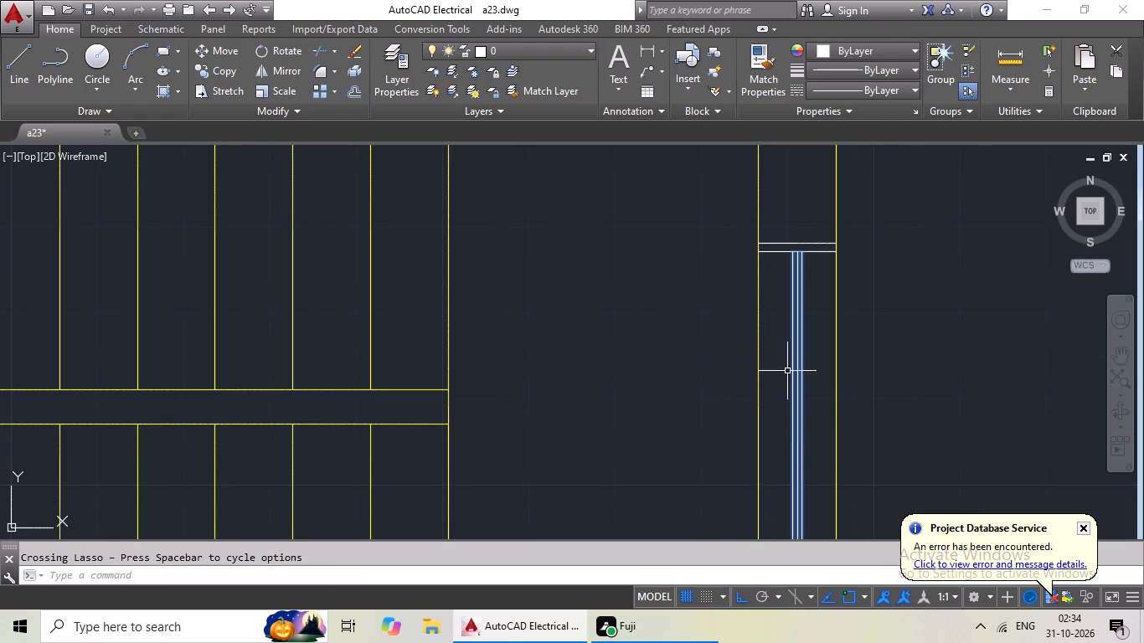
scroll(805, 250, "up", 3)
left_click_drag(806, 188, 682, 341)
scroll(803, 400, "down", 3)
middle_click_drag(806, 425, 762, 184)
scroll(757, 442, "up", 4)
left_click_drag(822, 371, 712, 490)
Set the colour of all selected window lines to the light purple 209,156,199 and clear the selection.
scroll(760, 445, "down", 4)
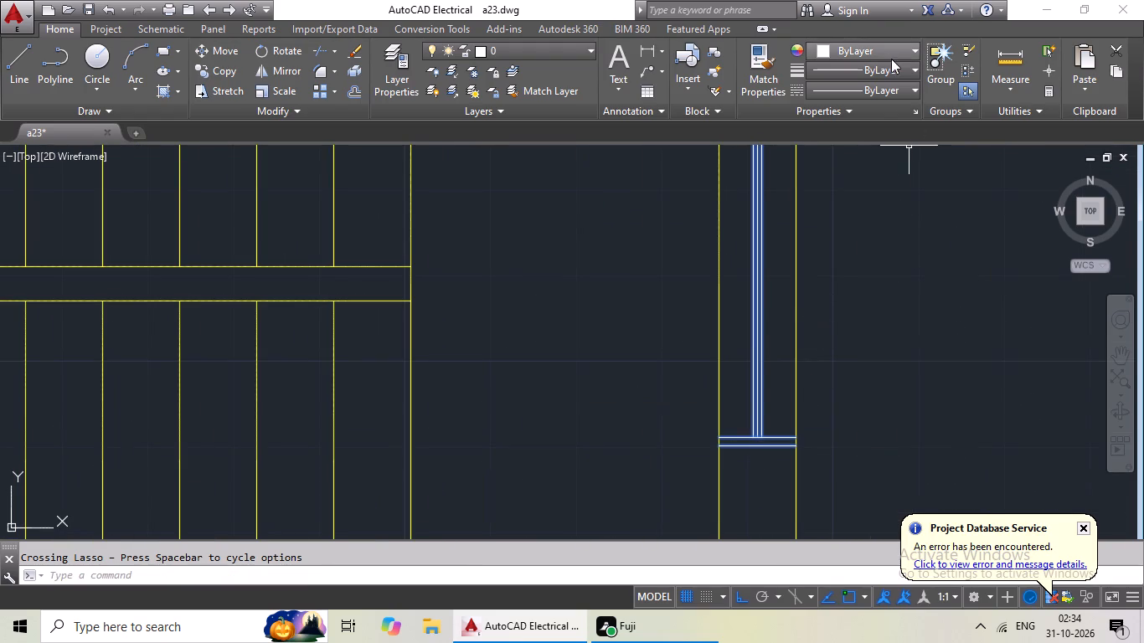
left_click(916, 46)
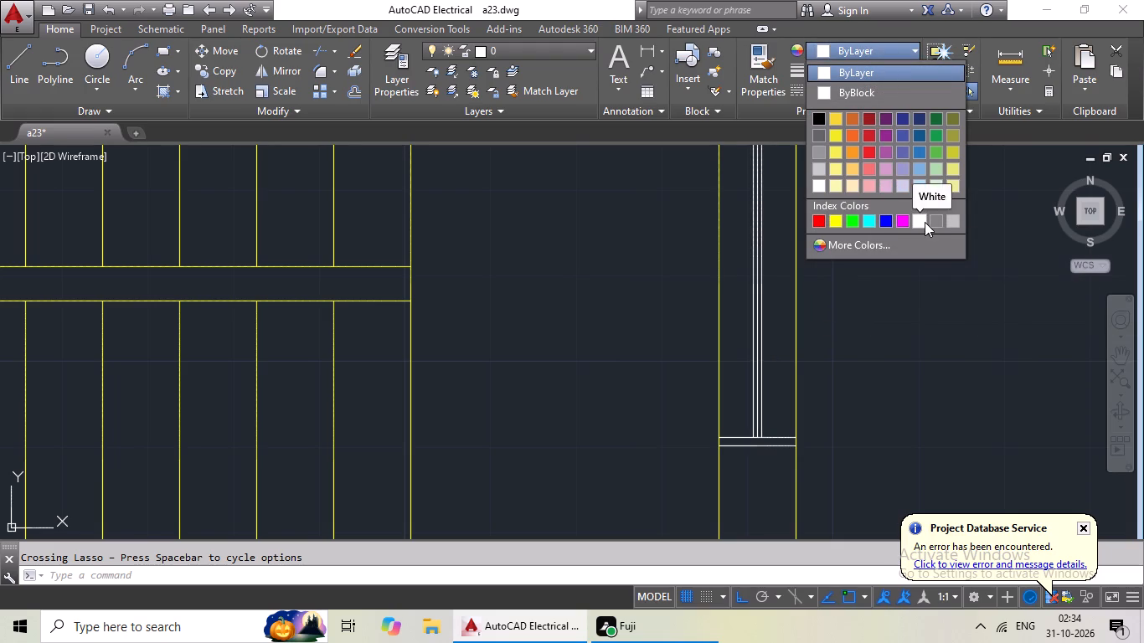
left_click(889, 164)
key("Escape")
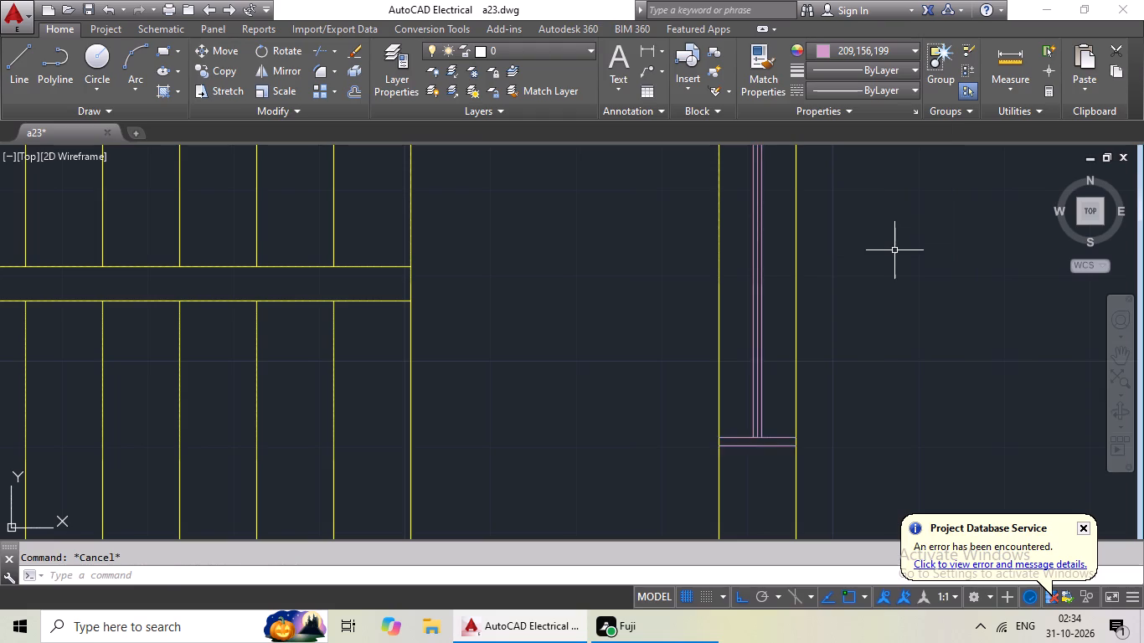
Start a line at the midpoint of the upper flight's sixth tread line and run it horizontally to the middle of the landing.
scroll(889, 265, "down", 6)
scroll(858, 264, "up", 3)
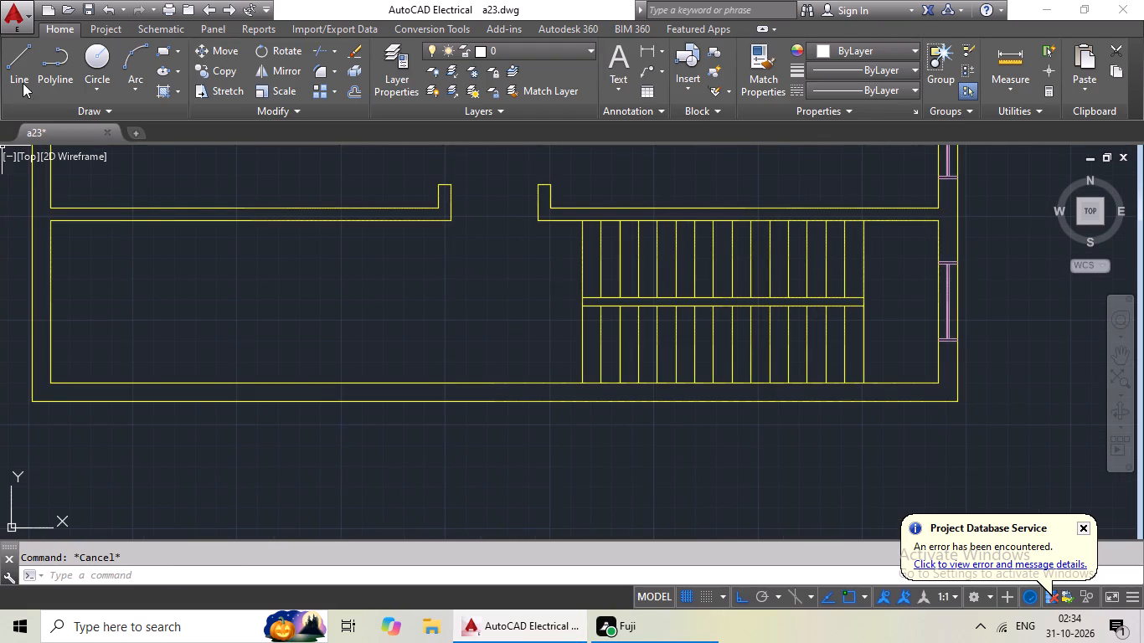
left_click(10, 60)
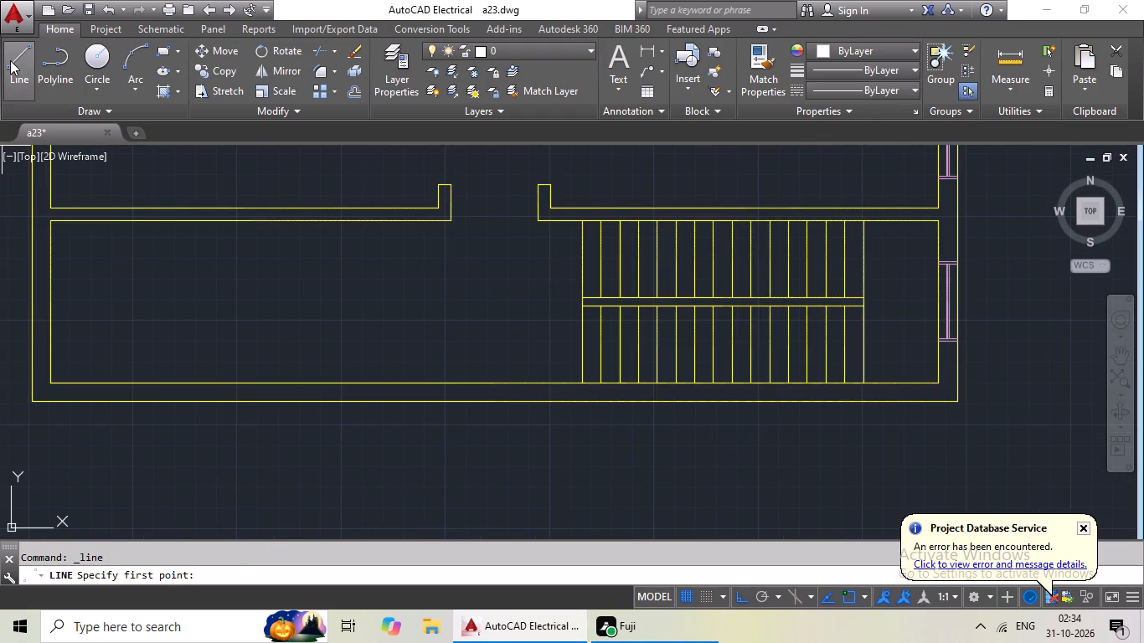
scroll(248, 383, "down", 3)
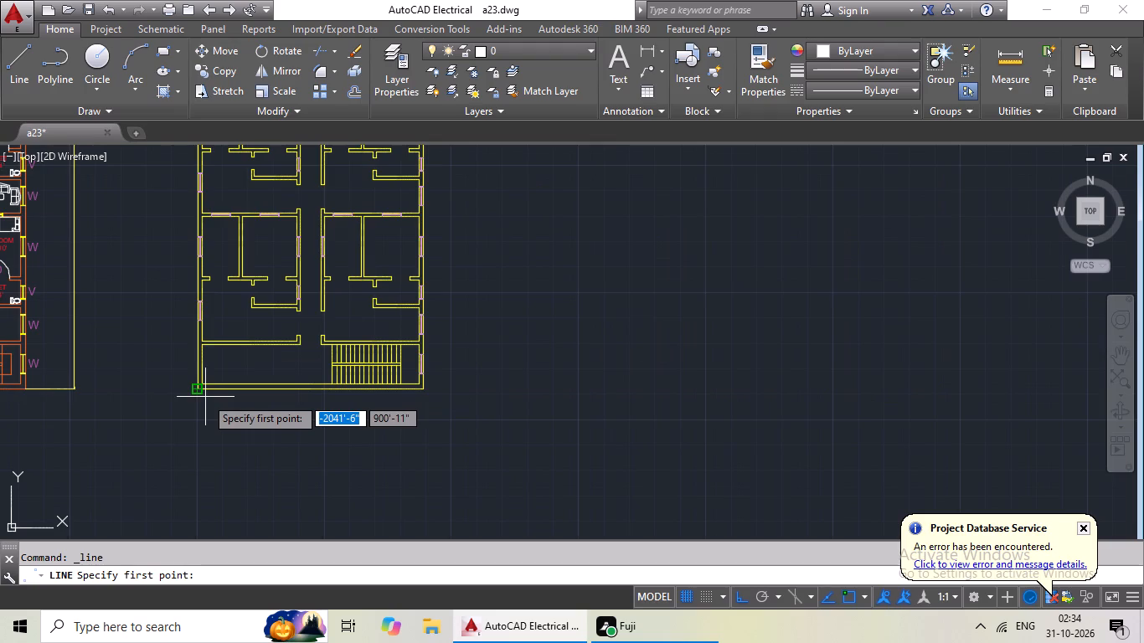
scroll(204, 397, "down", 1)
scroll(277, 379, "up", 3)
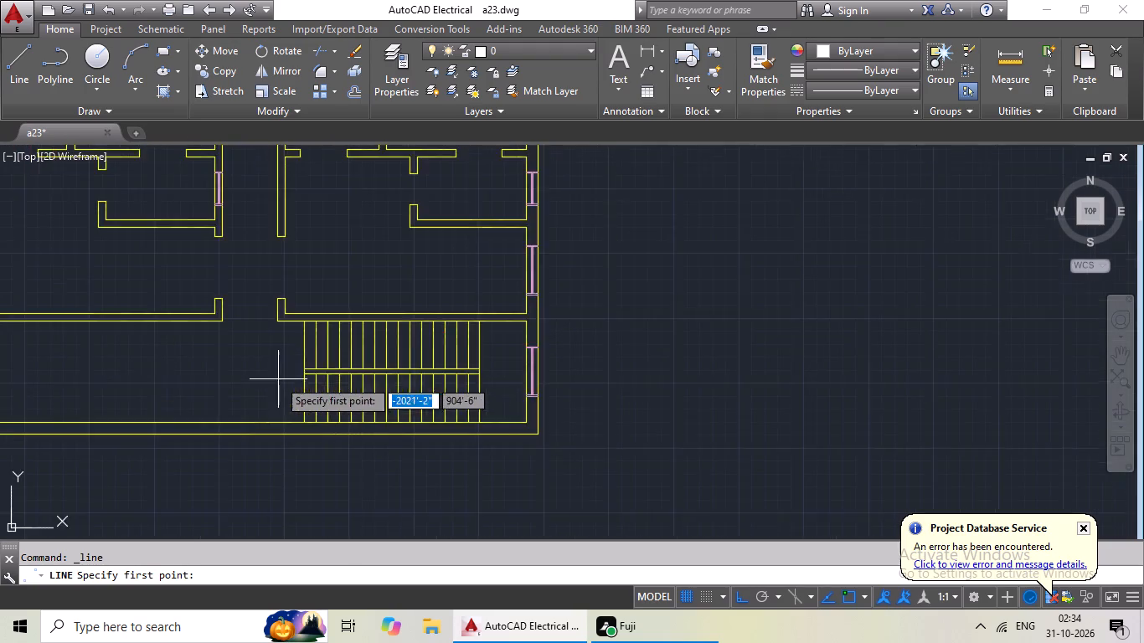
scroll(343, 362, "up", 3)
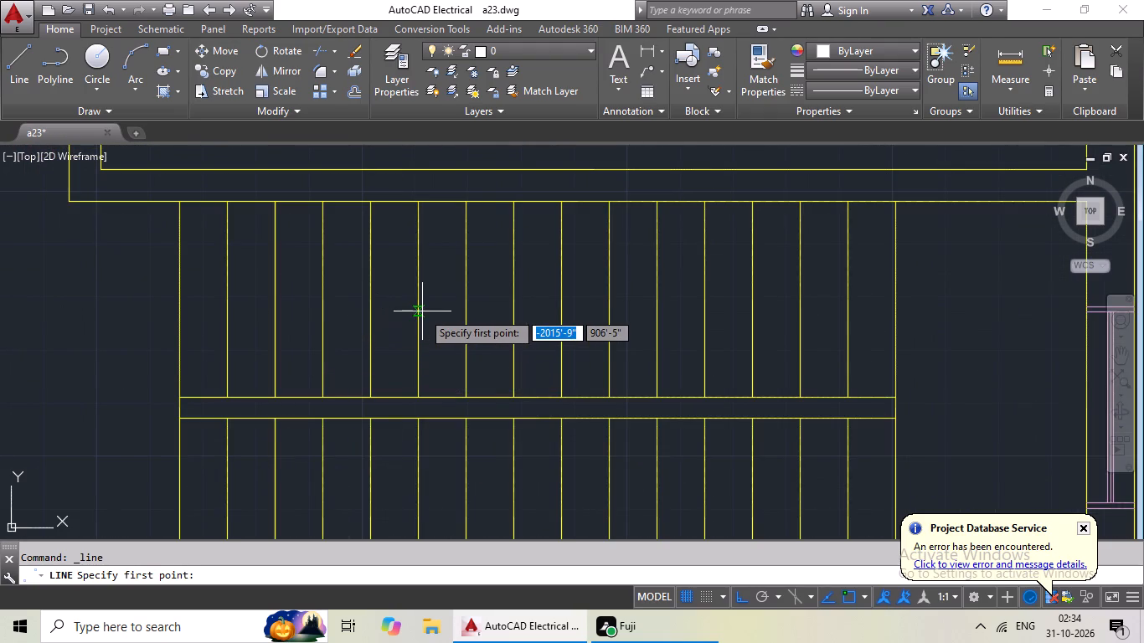
left_click_drag(421, 297, 435, 297)
middle_click_drag(752, 313, 570, 313)
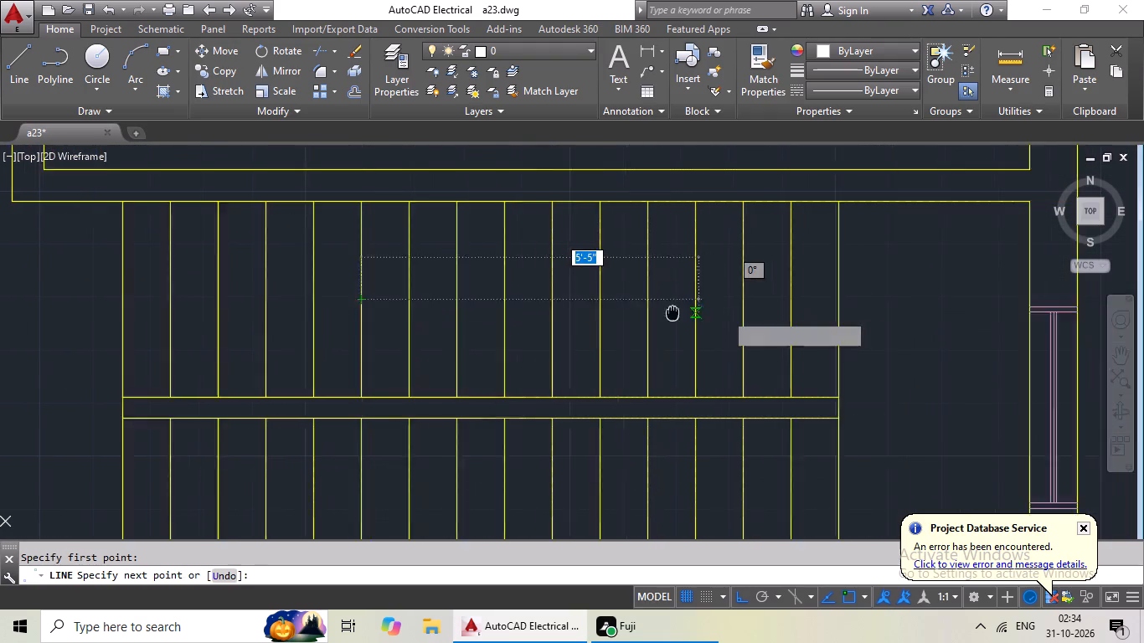
middle_click_drag(570, 313, 444, 308)
left_click_drag(683, 307, 683, 318)
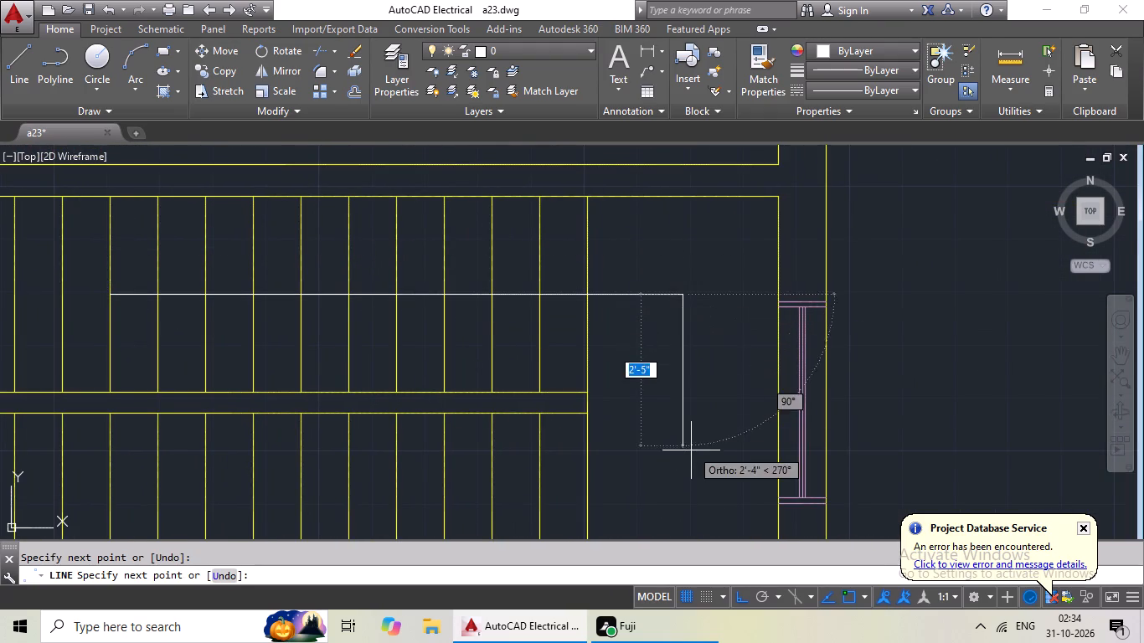
Continue the line about 3'-5" down the landing, level with the lower flight's midpoints, and back to that flight's fourth tread line.
middle_click_drag(691, 455, 691, 291)
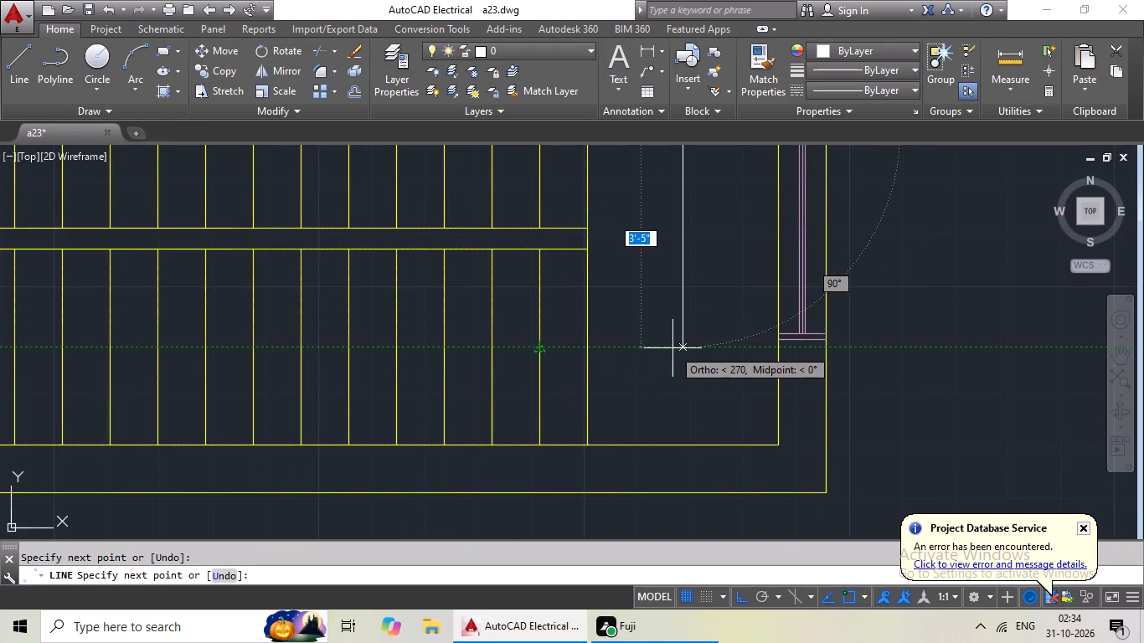
left_click(684, 347)
middle_click_drag(404, 345, 415, 345)
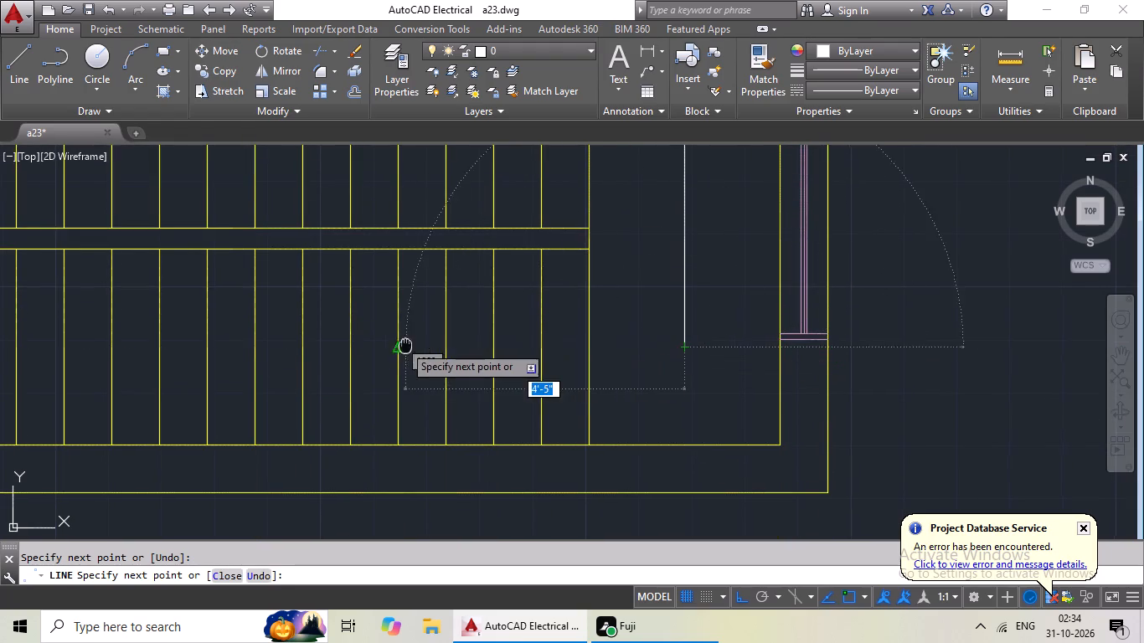
middle_click_drag(415, 345, 684, 342)
scroll(644, 354, "down", 3)
scroll(549, 360, "up", 3)
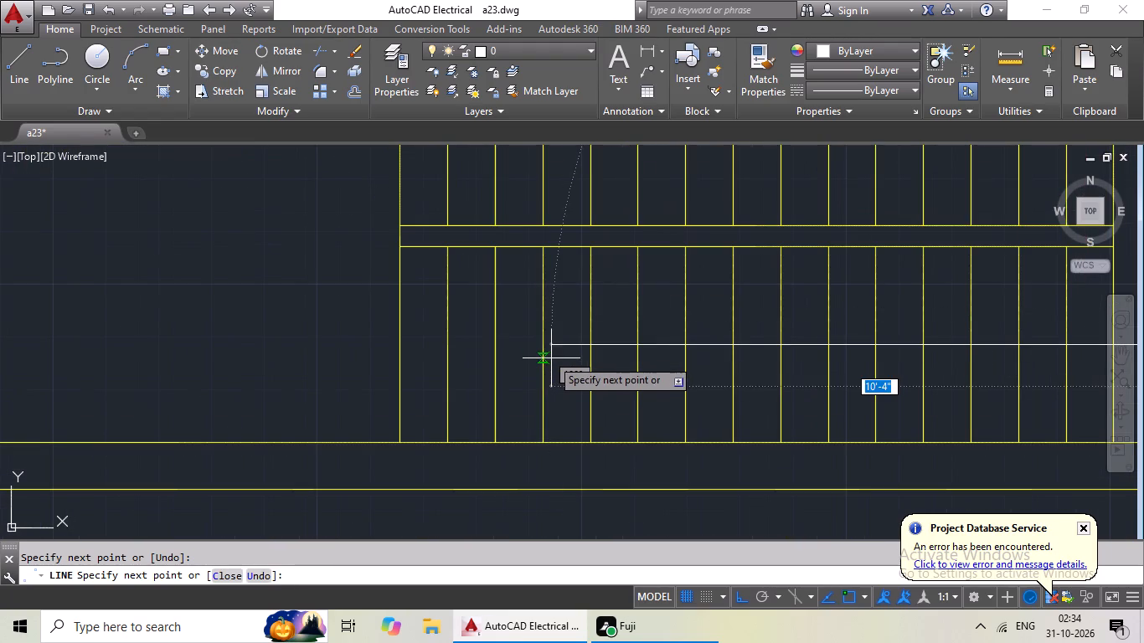
left_click(544, 342)
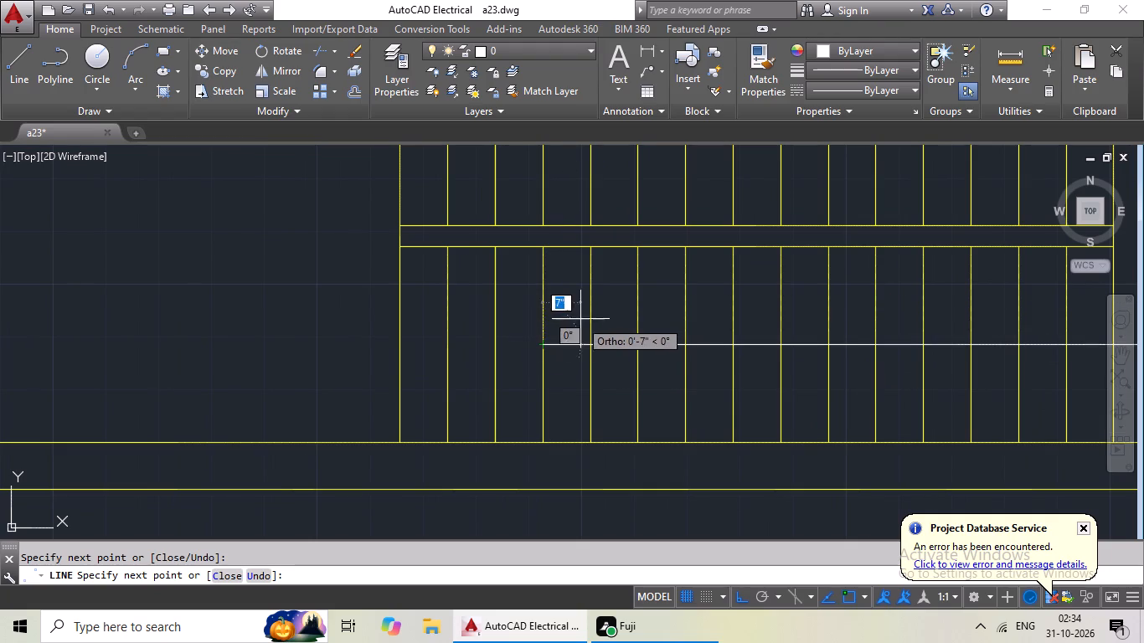
With Ortho off, draw the lower arrowhead's upper barb, about 10" long, and both inner notch lines meeting on the travel line.
scroll(581, 318, "up", 4)
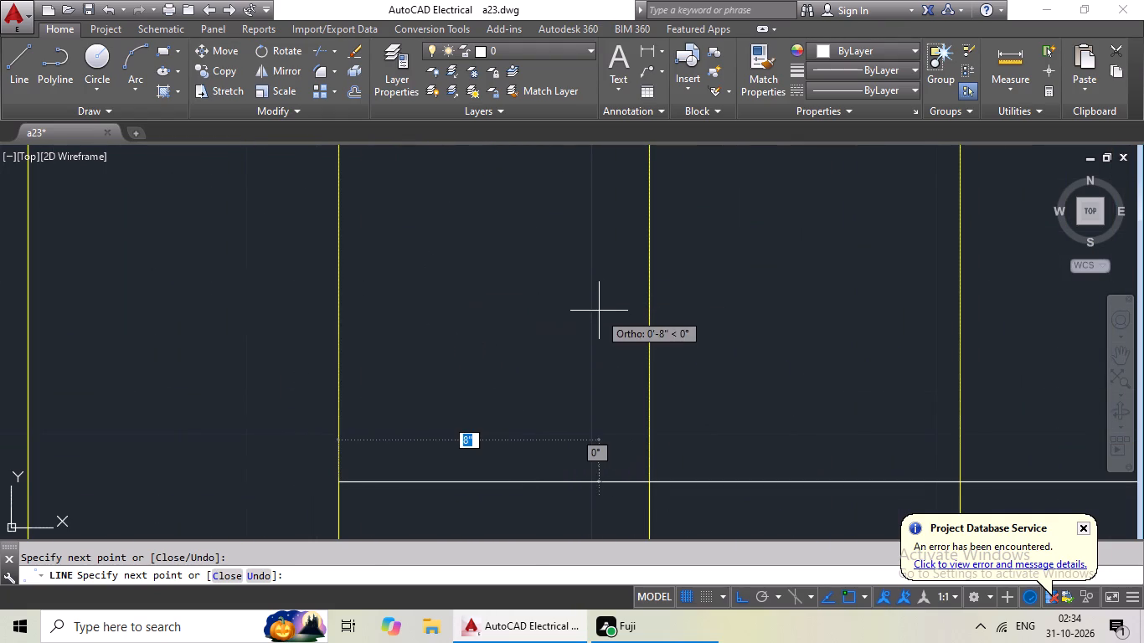
left_click(740, 596)
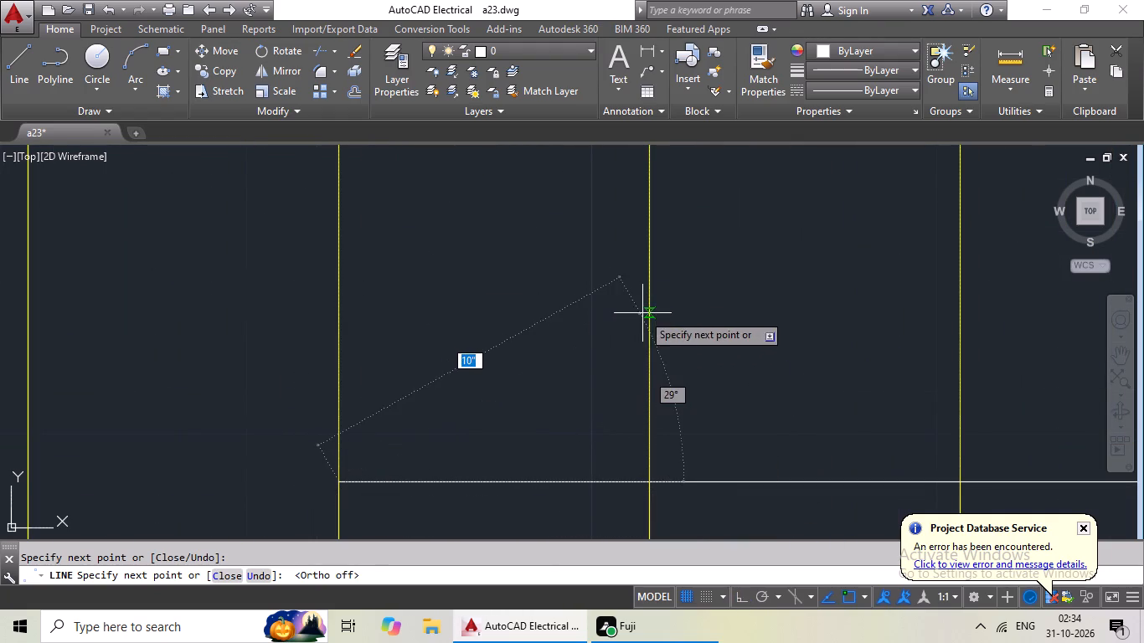
left_click(650, 327)
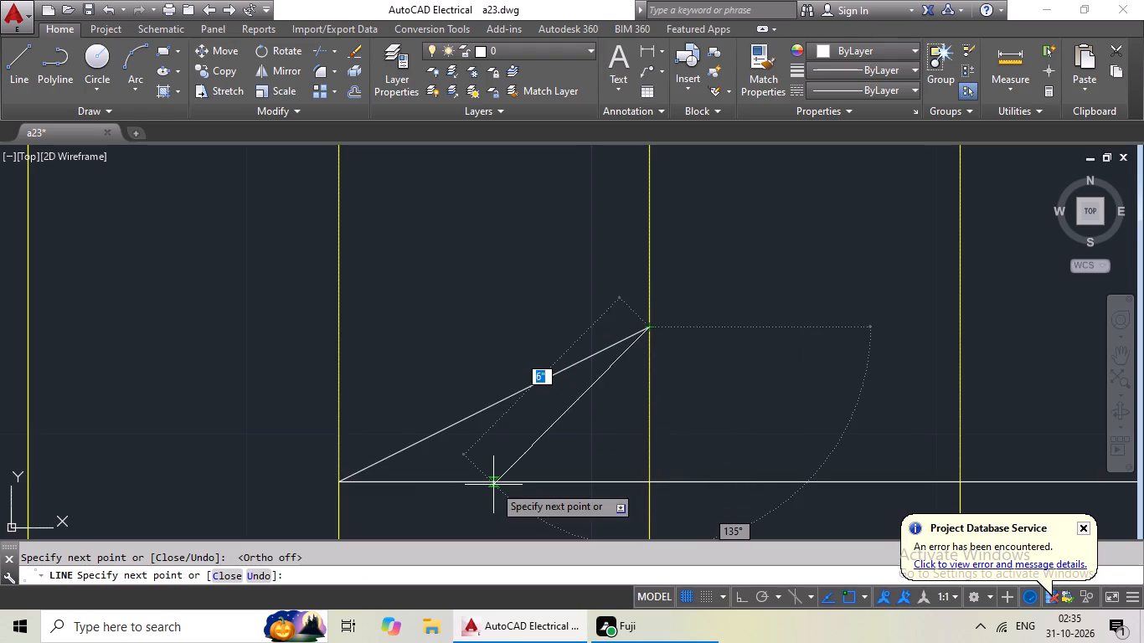
left_click(493, 485)
middle_click_drag(590, 521, 461, 325)
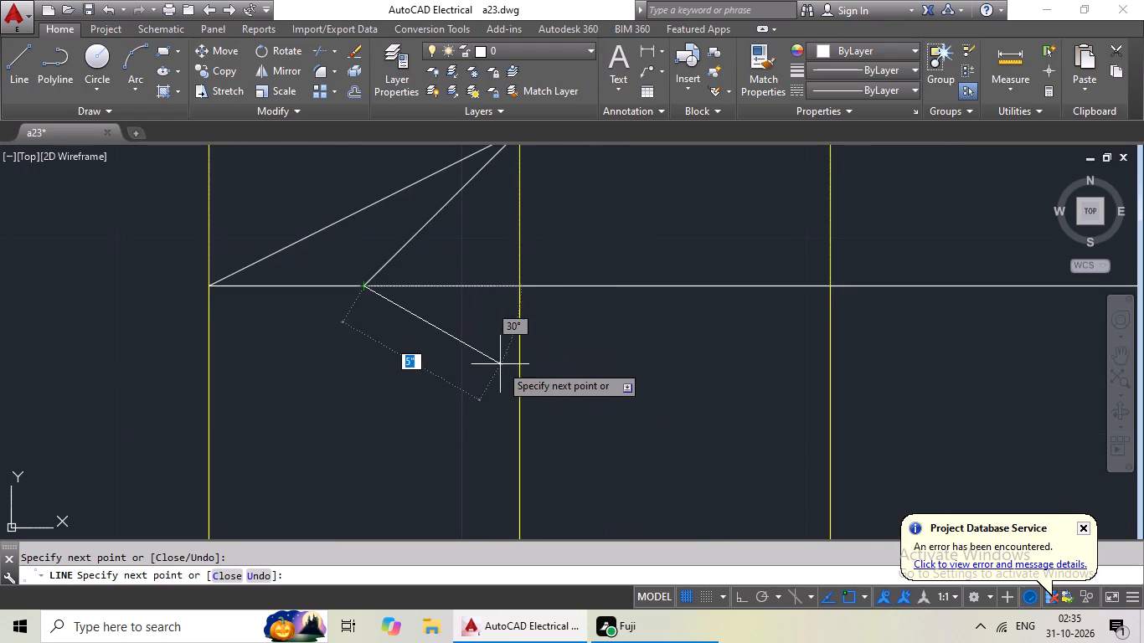
left_click(523, 367)
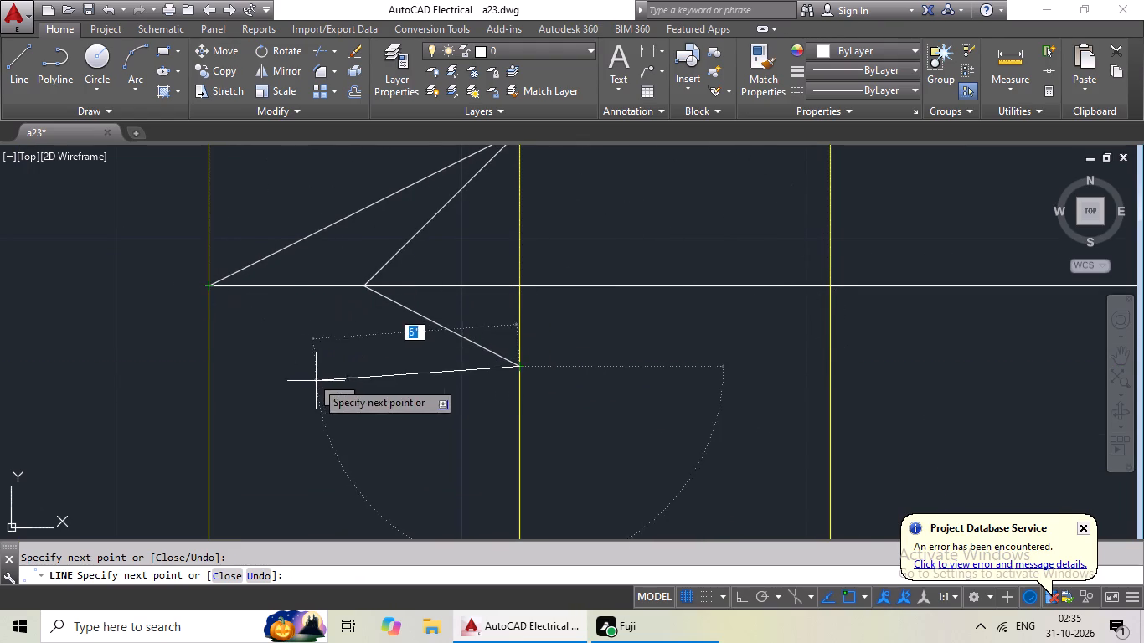
key("Escape")
Erase the lower arrowhead's inner notch line below the travel line.
left_click(421, 319)
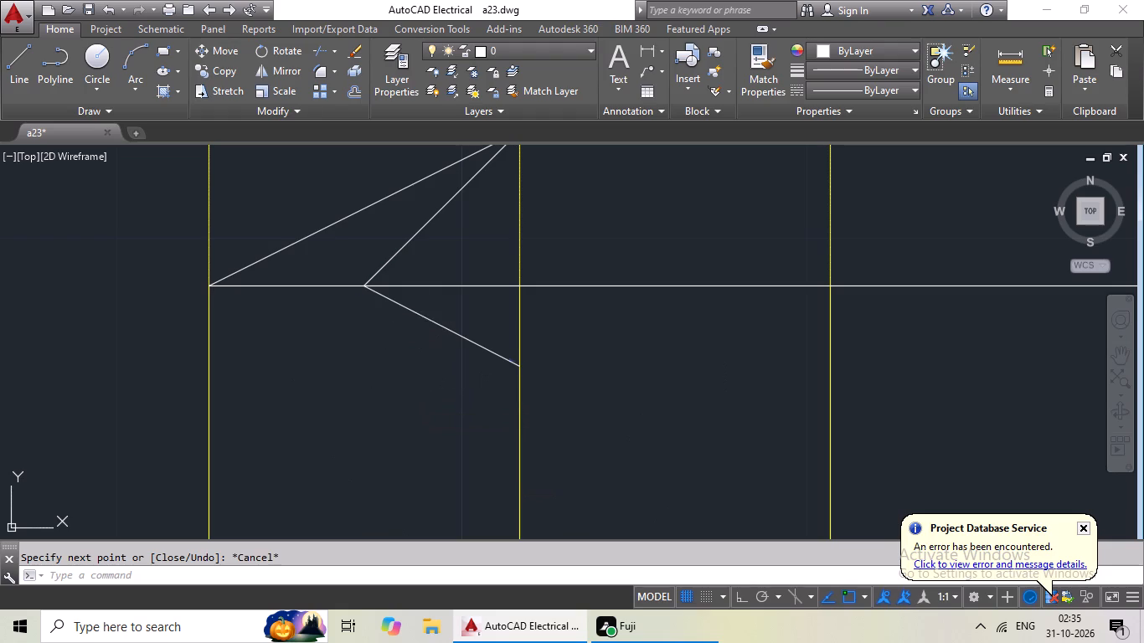
key("Delete")
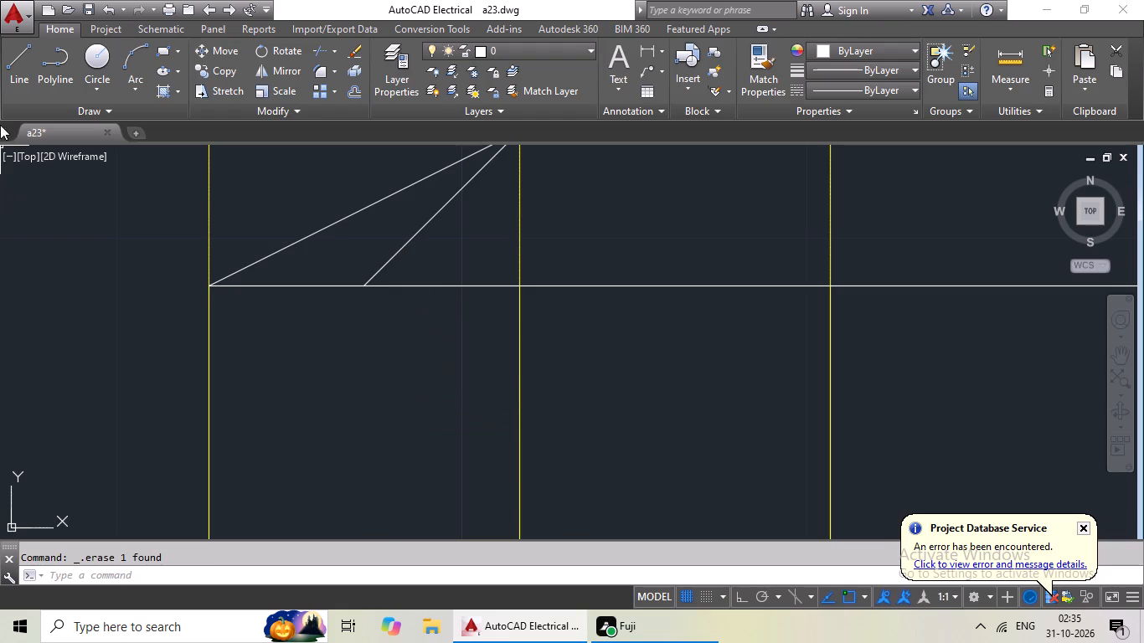
Draw the lower arrowhead's bottom half from the notch to a lower point on the next tread line and back to the tip.
left_click(6, 64)
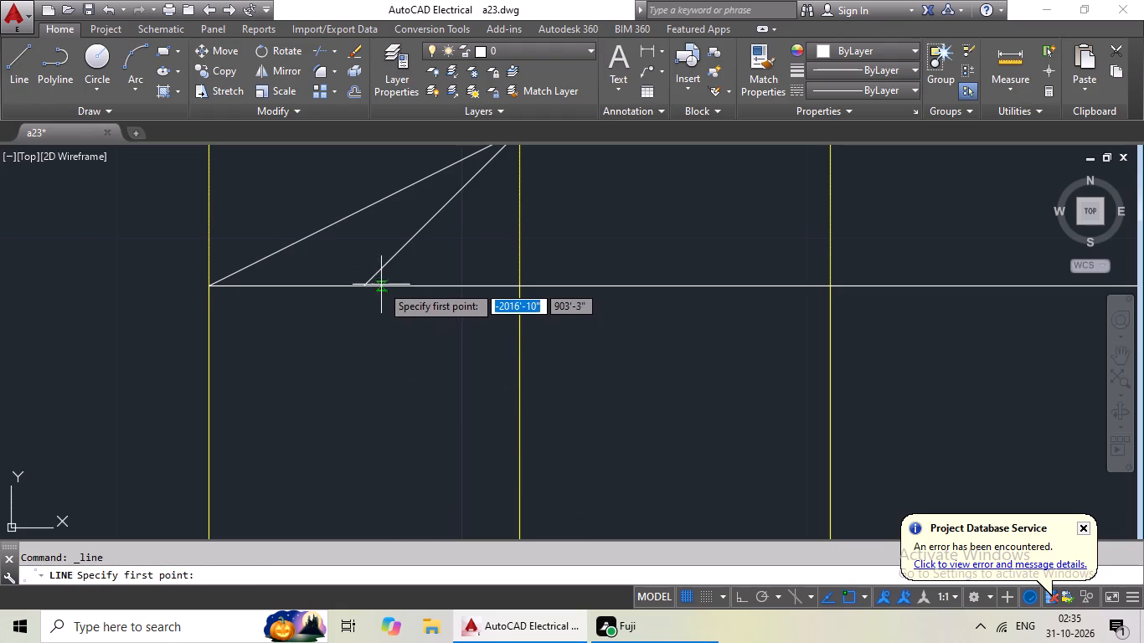
left_click(366, 285)
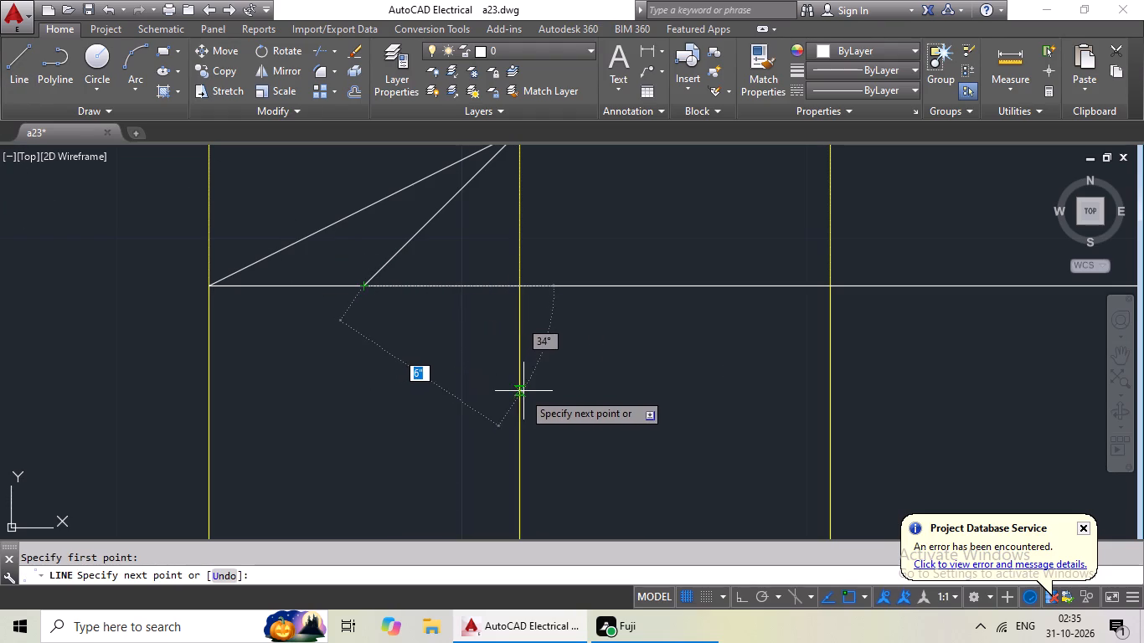
left_click(518, 383)
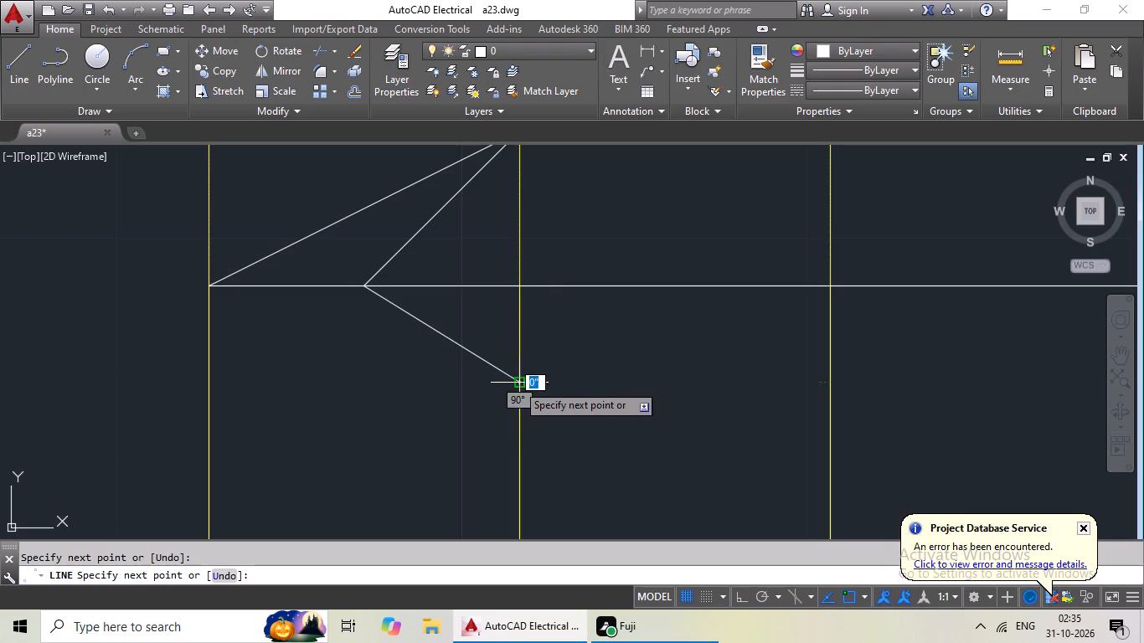
left_click(206, 287)
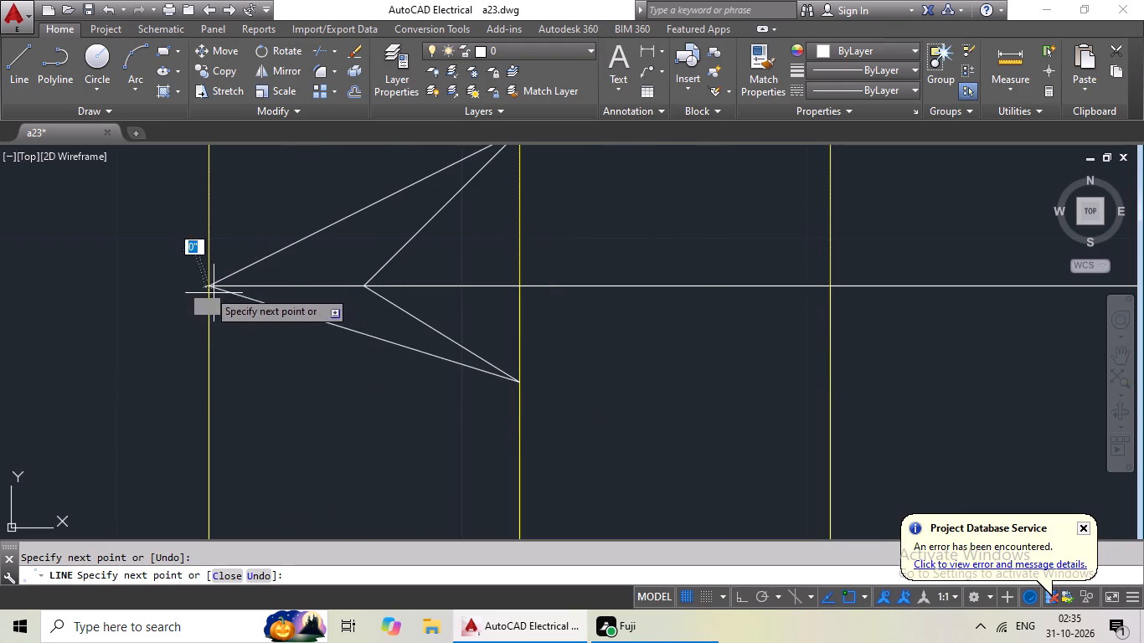
scroll(336, 408, "down", 2)
key("Escape")
scroll(358, 419, "down", 3)
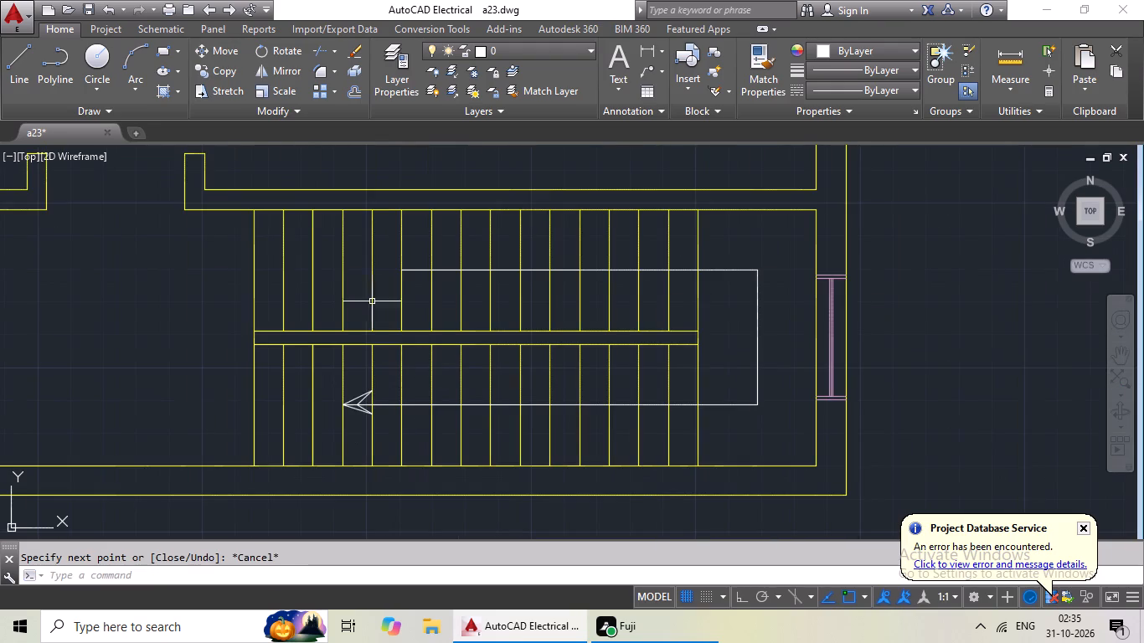
Draw a closed, notched arrowhead at the start of the upper flight's travel line, with an upper barb about 11" long.
left_click(15, 69)
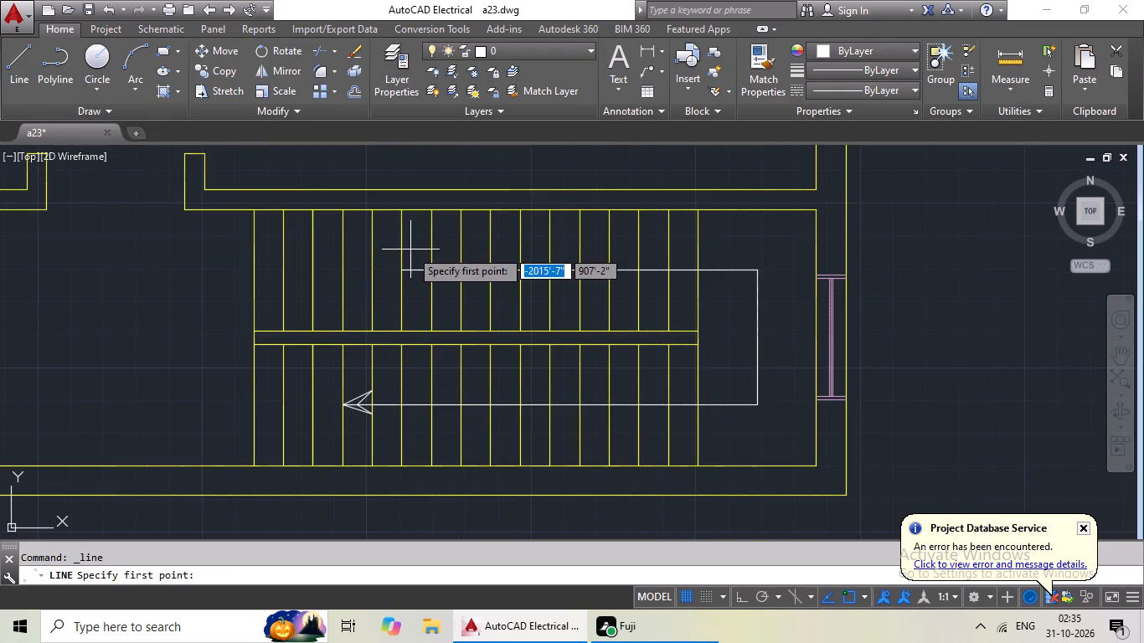
scroll(410, 249, "up", 4)
left_click_drag(348, 379, 358, 364)
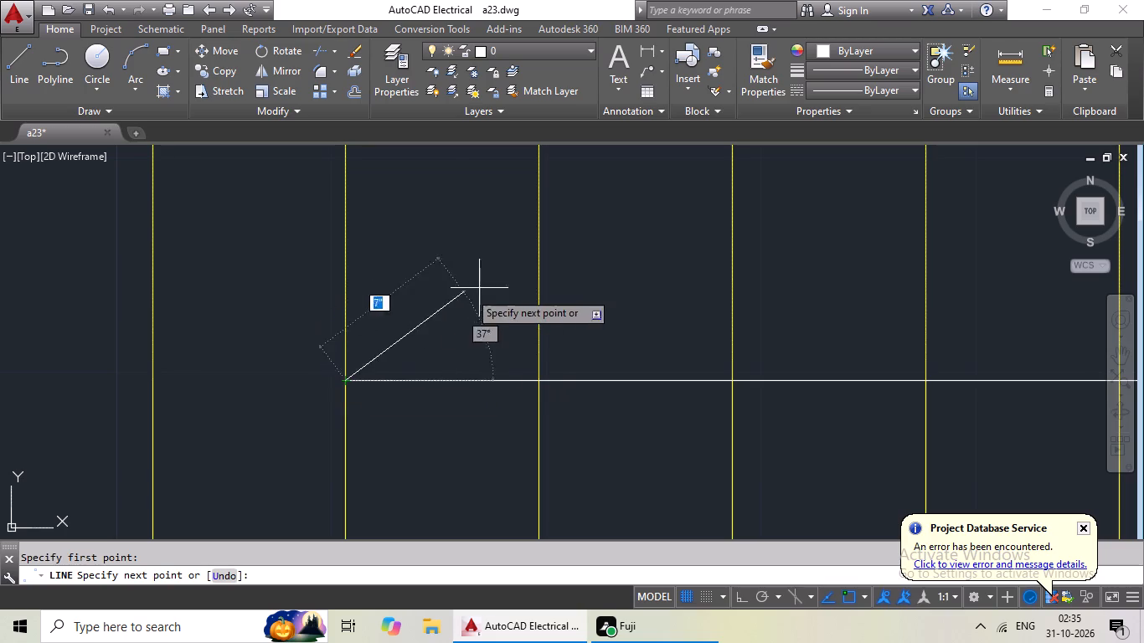
left_click(541, 255)
left_click(445, 382)
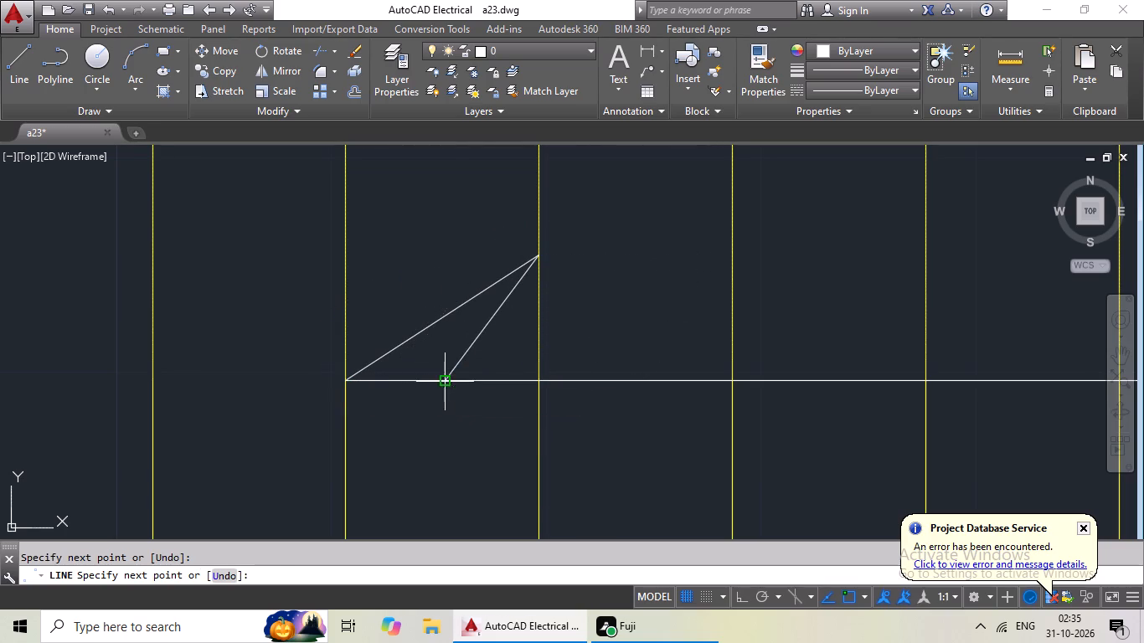
left_click(540, 488)
left_click(347, 378)
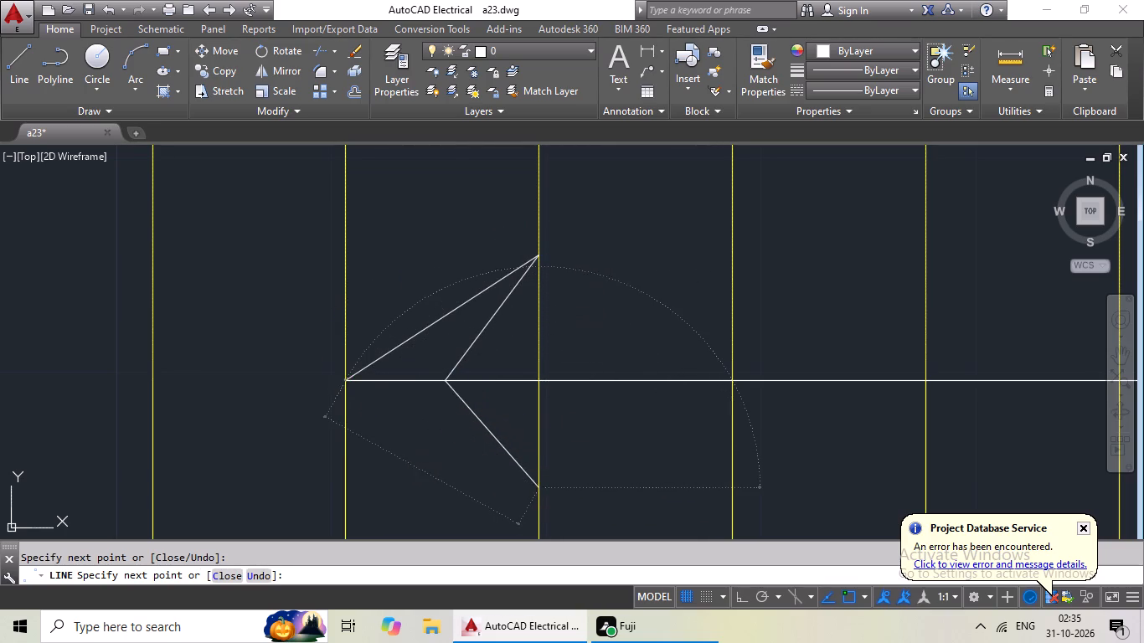
key("Escape")
Select the upper flight's travel line and all four lines of its arrowhead.
scroll(490, 406, "down", 3)
scroll(542, 392, "up", 1)
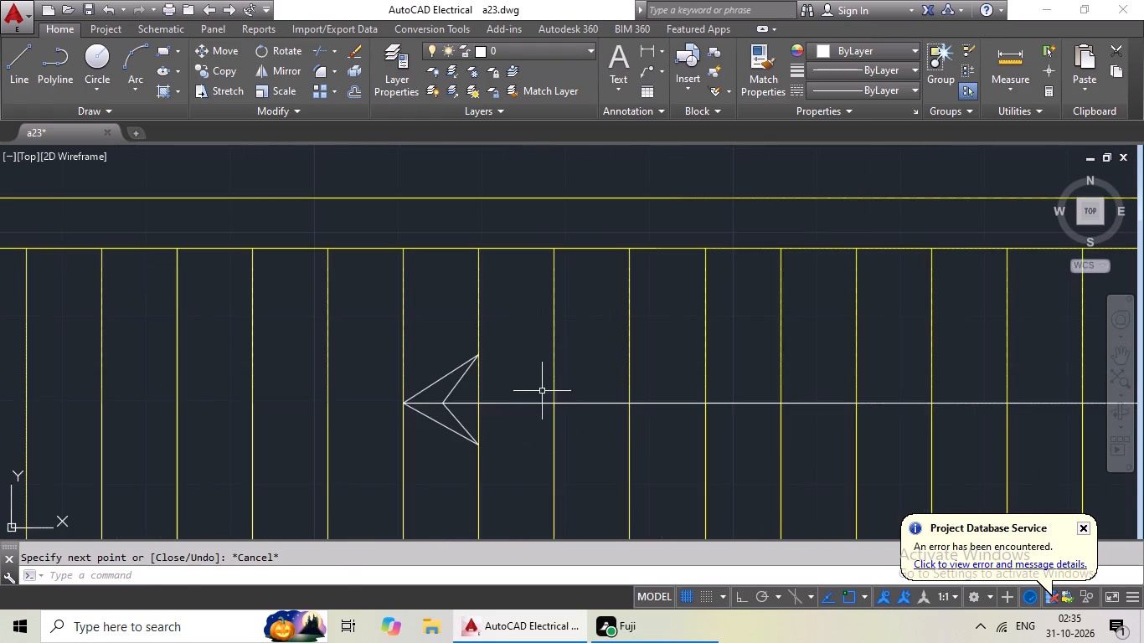
left_click_drag(543, 384, 511, 460)
scroll(464, 389, "up", 3)
left_click_drag(458, 372, 379, 383)
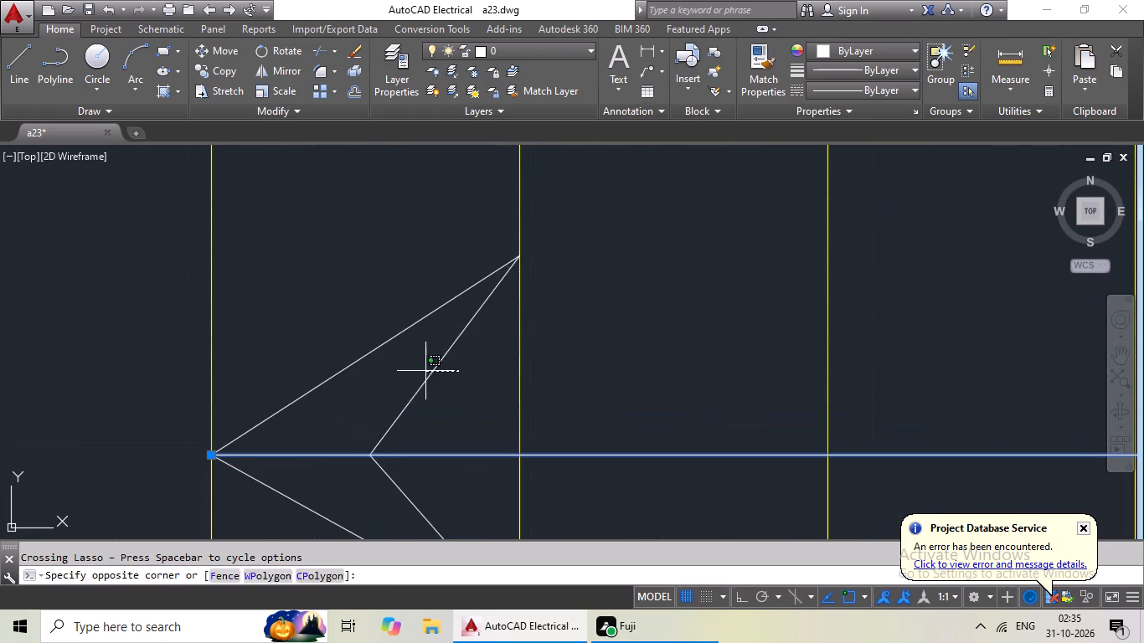
left_click_drag(379, 383, 338, 530)
scroll(415, 490, "down", 3)
left_click_drag(401, 440, 430, 483)
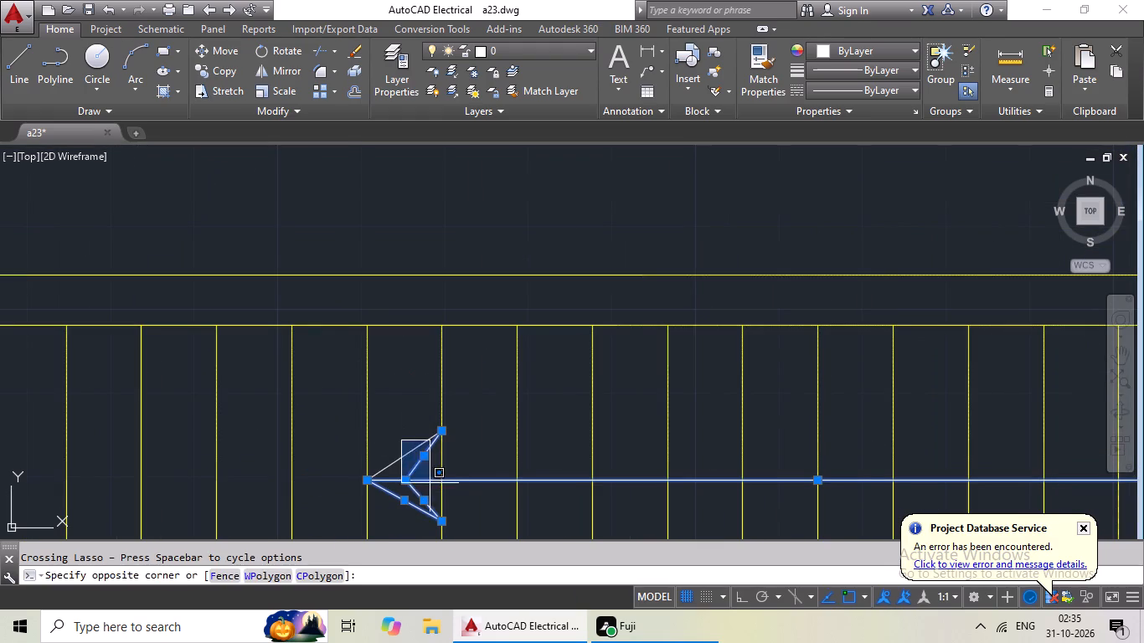
left_click_drag(430, 483, 438, 491)
scroll(417, 460, "up", 4)
left_click_drag(311, 361, 394, 486)
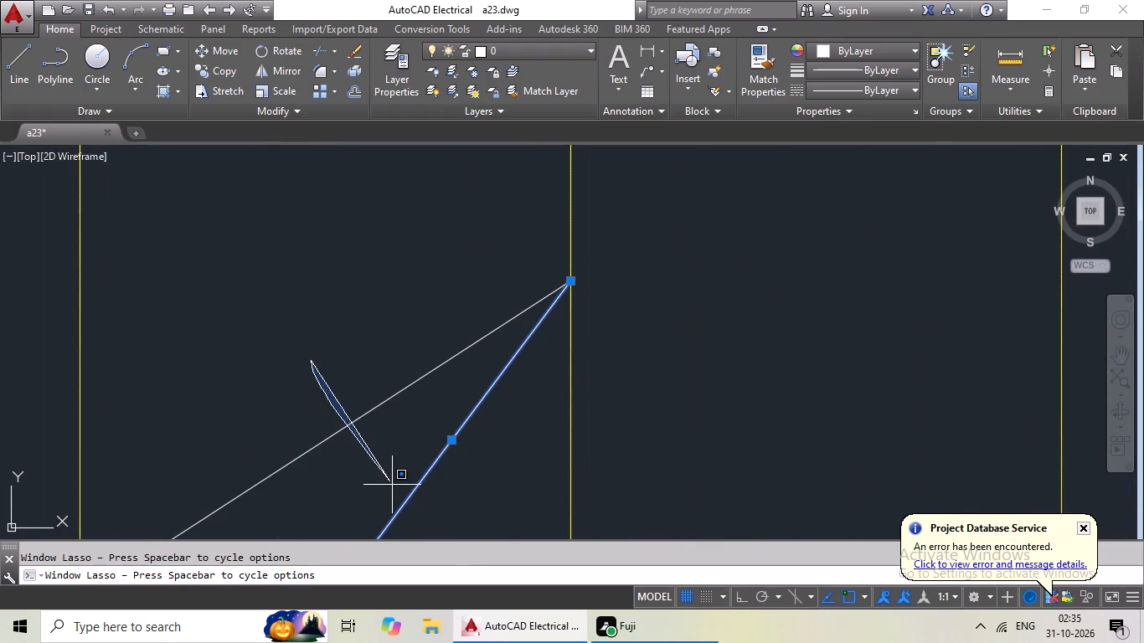
left_click_drag(394, 486, 415, 501)
scroll(393, 439, "up", 1)
left_click(356, 394)
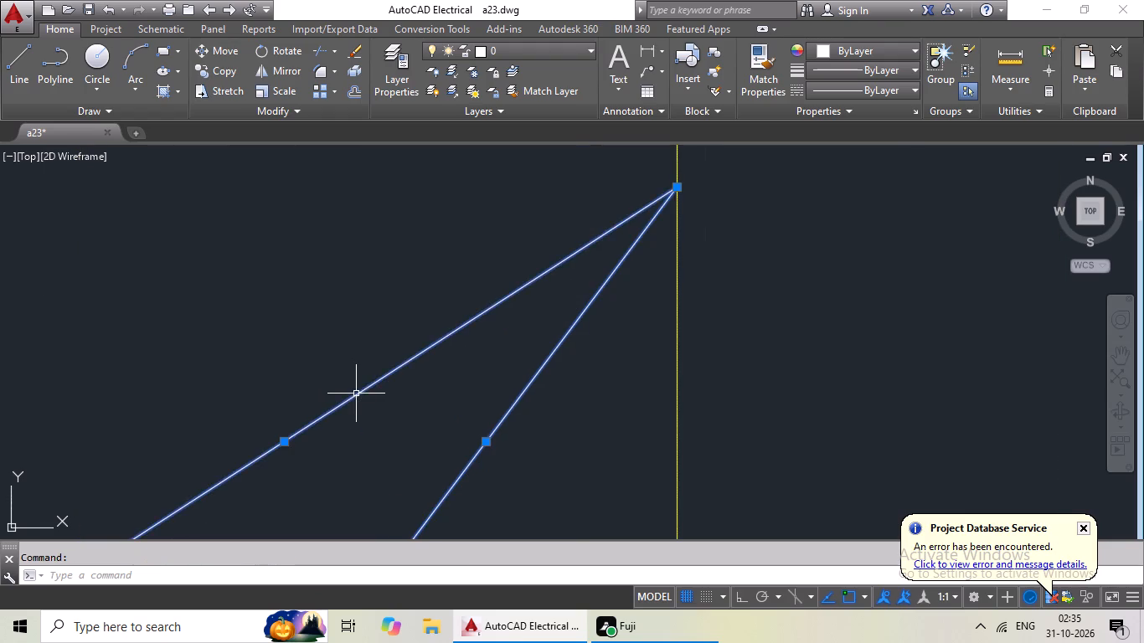
Add the vertical landing line, the lower flight's travel line and its four arrowhead lines to the selection.
scroll(435, 374, "down", 6)
scroll(611, 425, "down", 1)
middle_click_drag(613, 431, 379, 256)
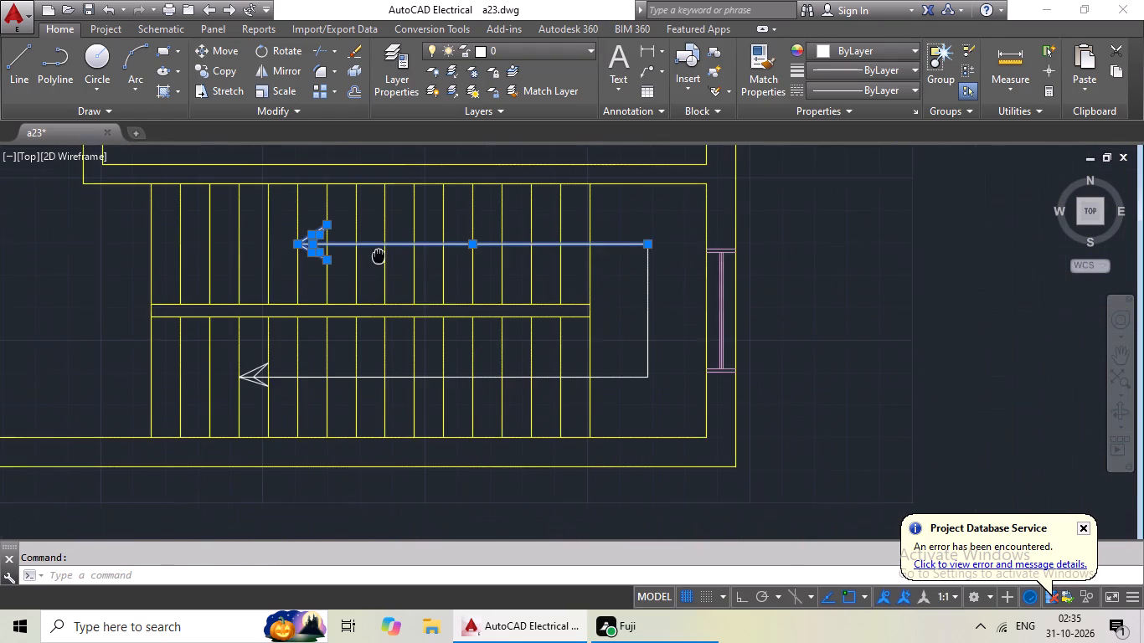
left_click(638, 314)
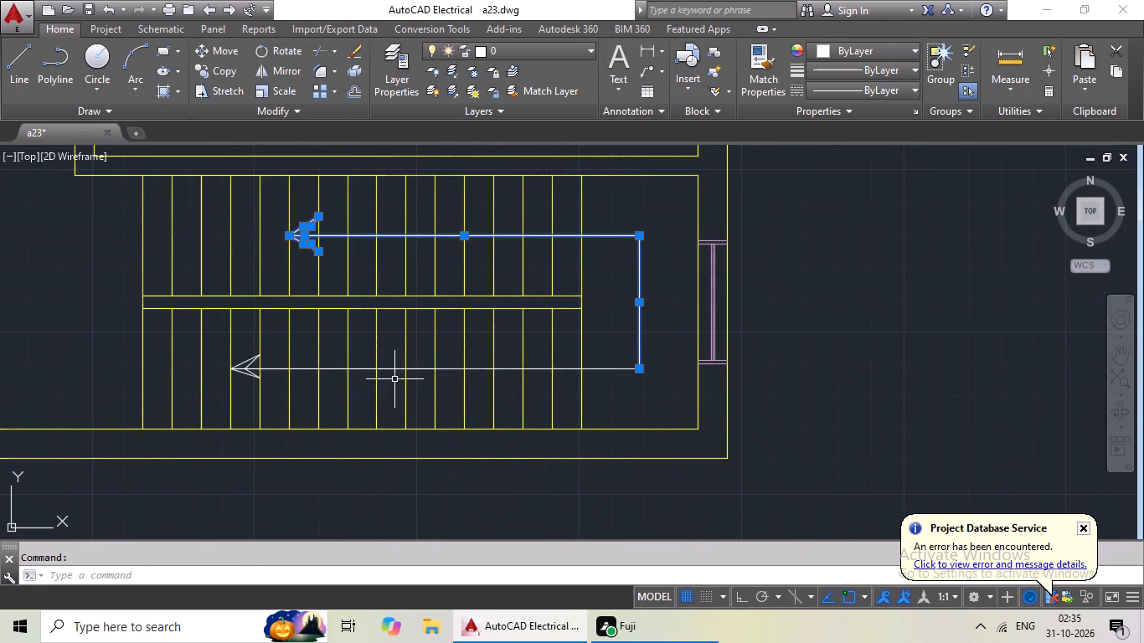
scroll(394, 379, "up", 2)
left_click(398, 354)
middle_click_drag(307, 363, 605, 366)
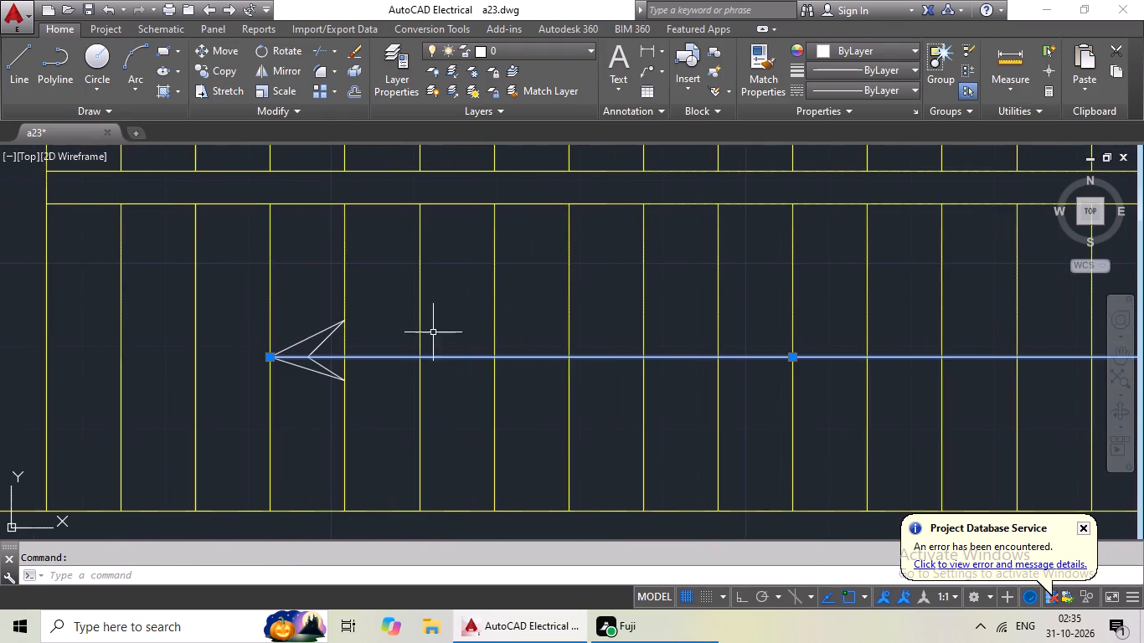
scroll(362, 337, "up", 3)
scroll(241, 341, "up", 2)
scroll(197, 311, "down", 4)
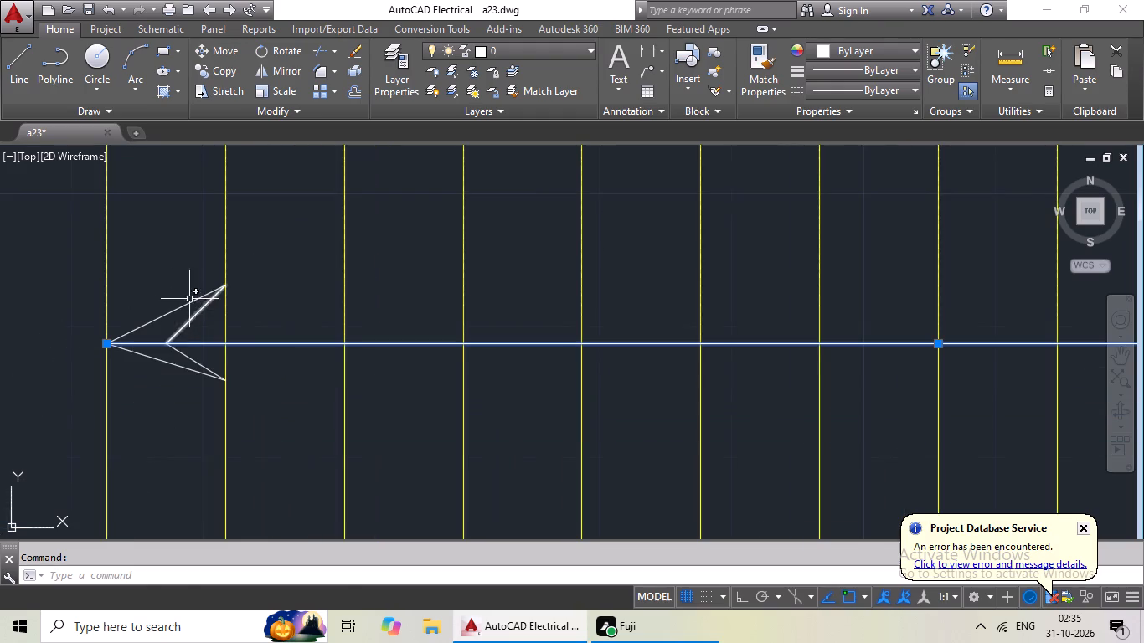
left_click_drag(183, 285, 168, 406)
scroll(298, 322, "down", 2)
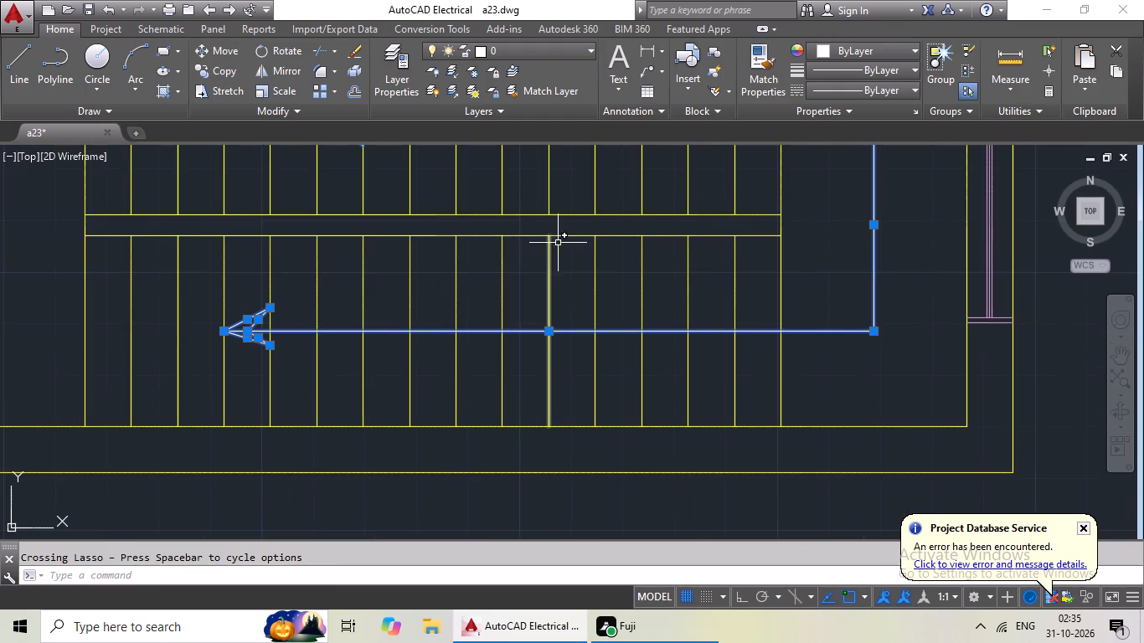
Set the colour of the selected stair direction lines and arrowheads to light yellow and clear the selection.
left_click(916, 51)
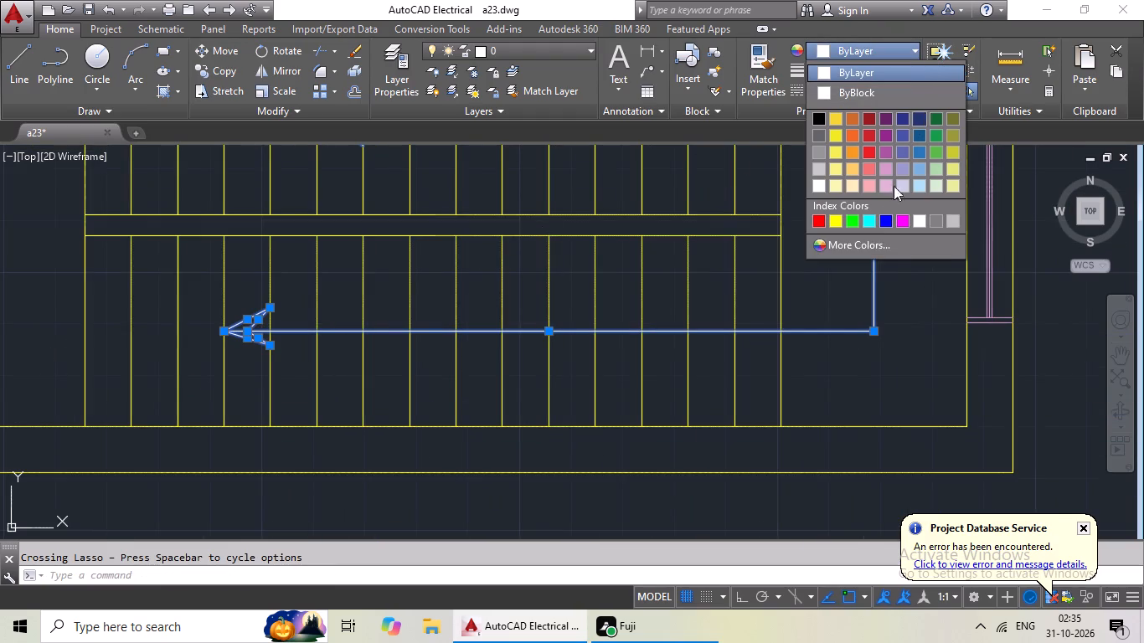
left_click(833, 167)
key("Escape")
scroll(683, 372, "down", 4)
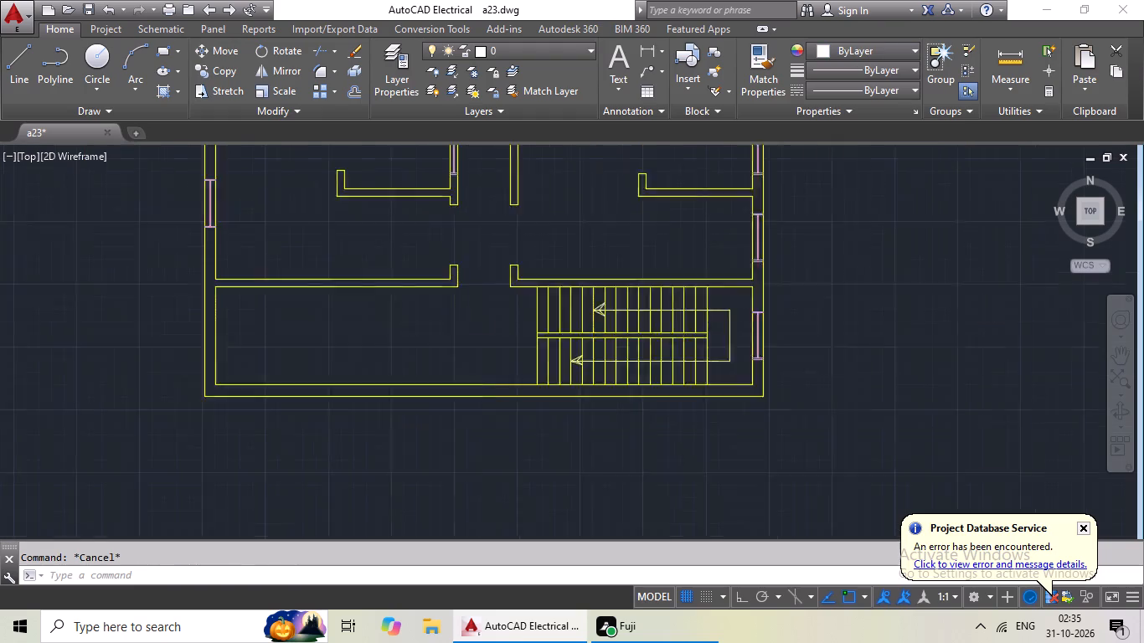
scroll(685, 373, "down", 1)
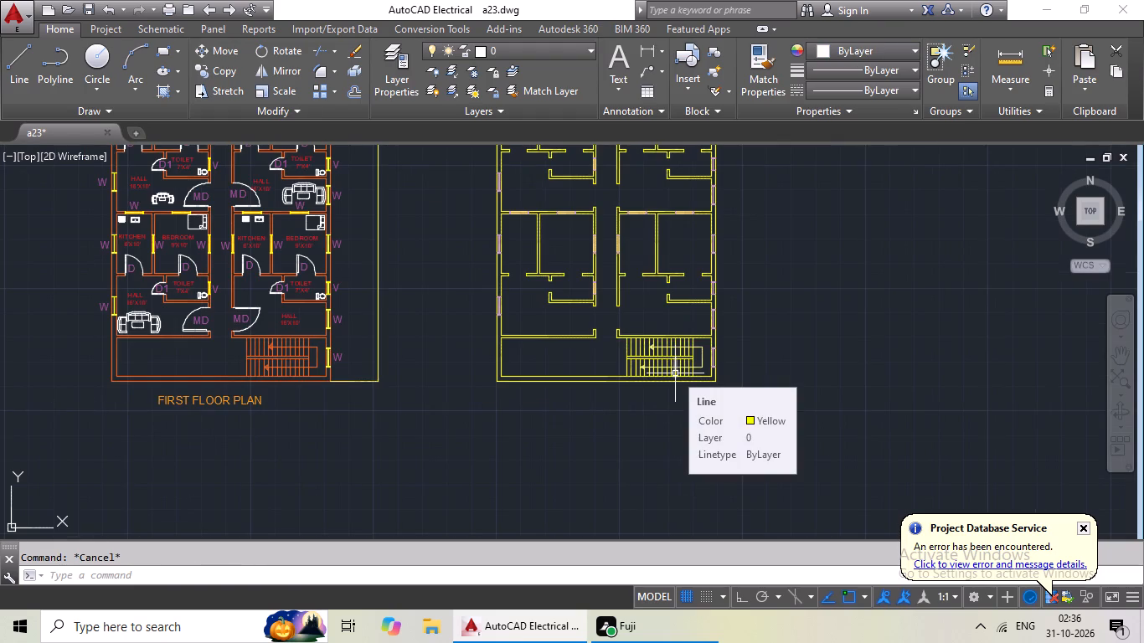
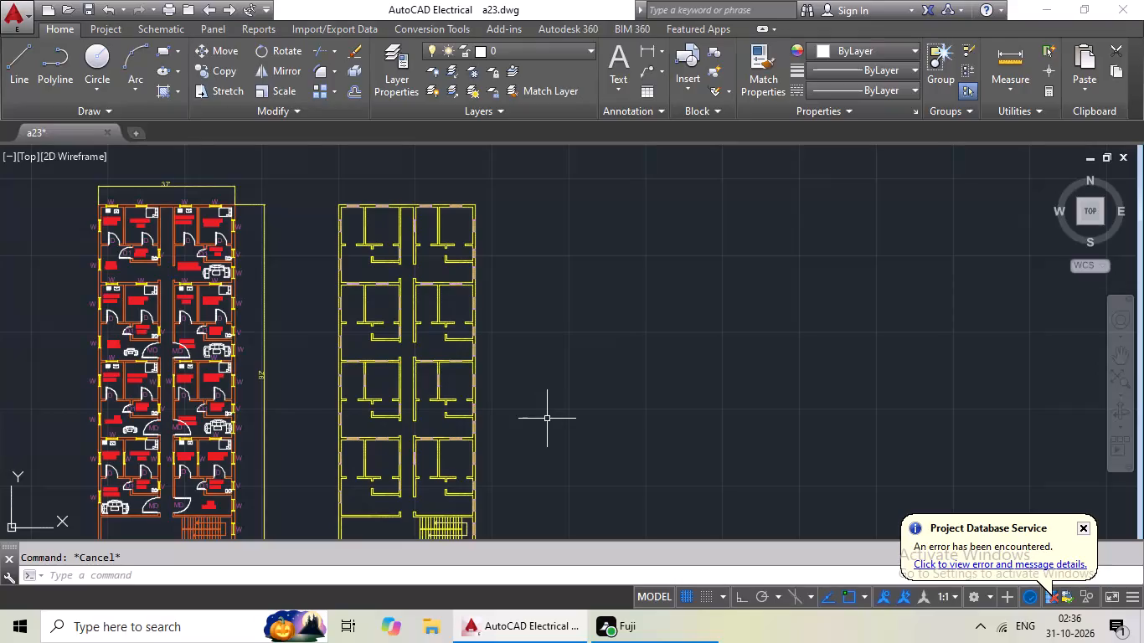
Insert a Door - Metric block from the tool palettes into the empty area beside the yellow-walled plan.
key("Escape")
key("Escape")
type("TP")
key("space")
key("space")
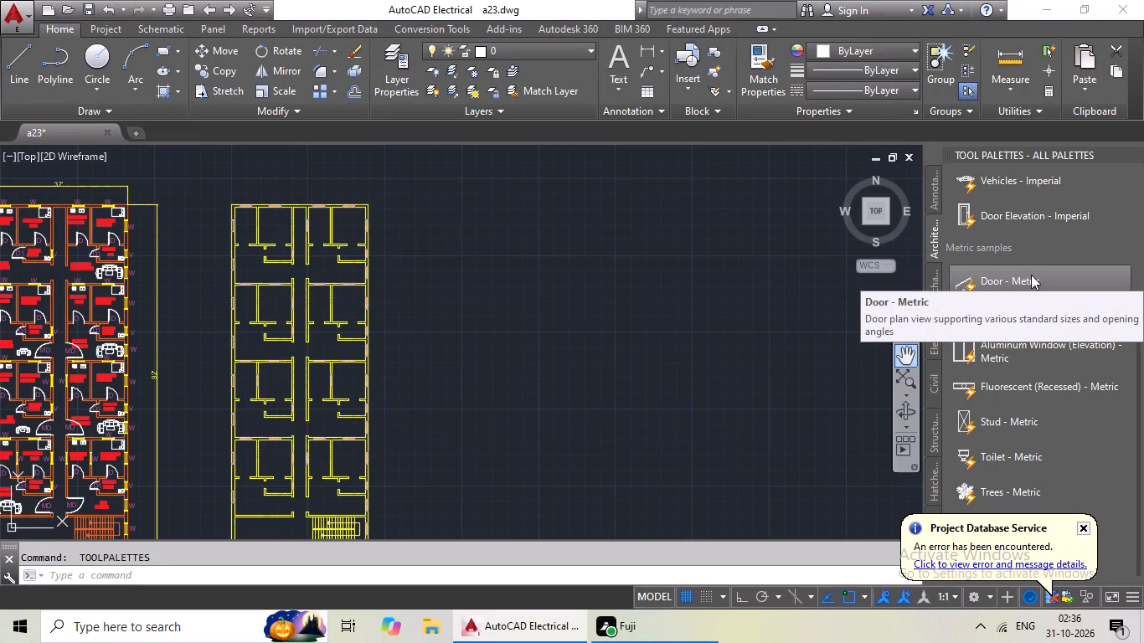
left_click(1024, 280)
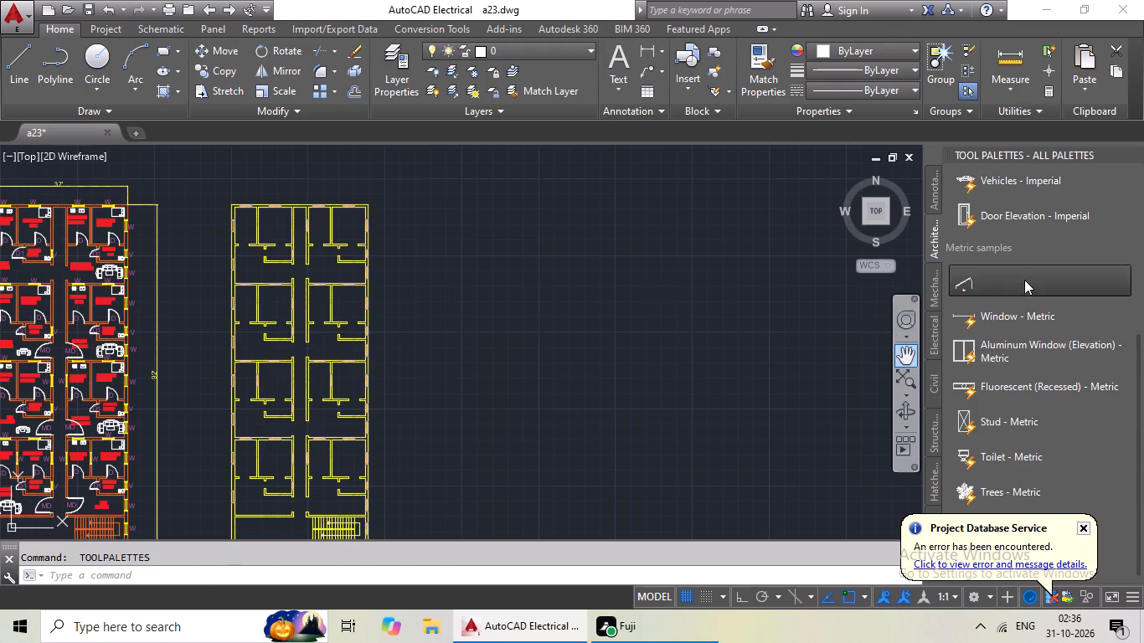
left_click_drag(1024, 280, 902, 279)
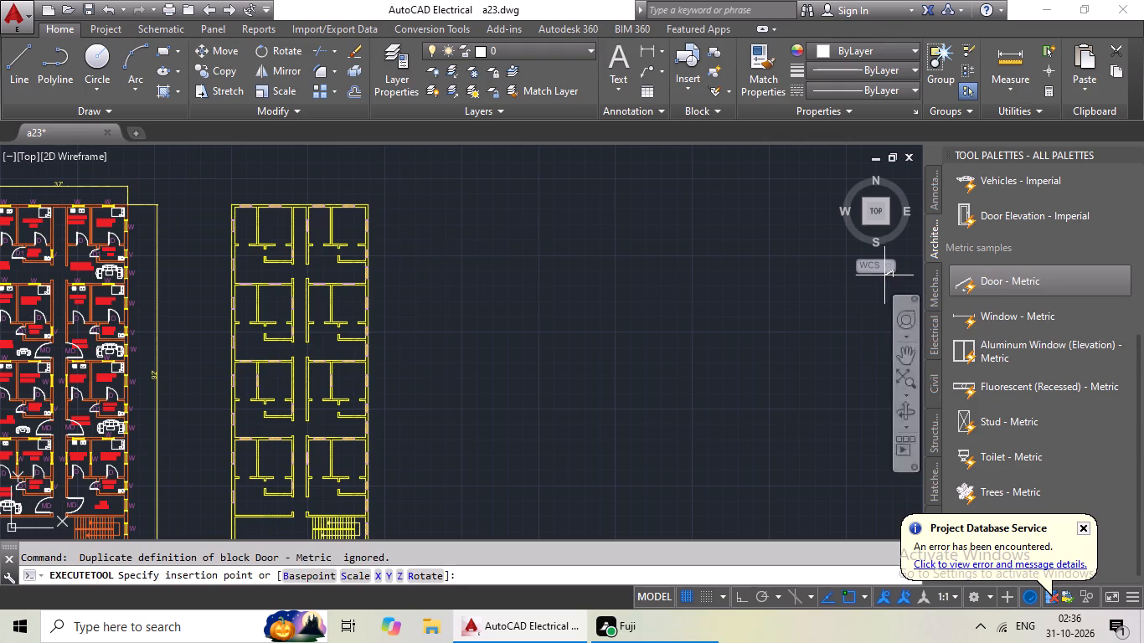
double_click(1014, 285)
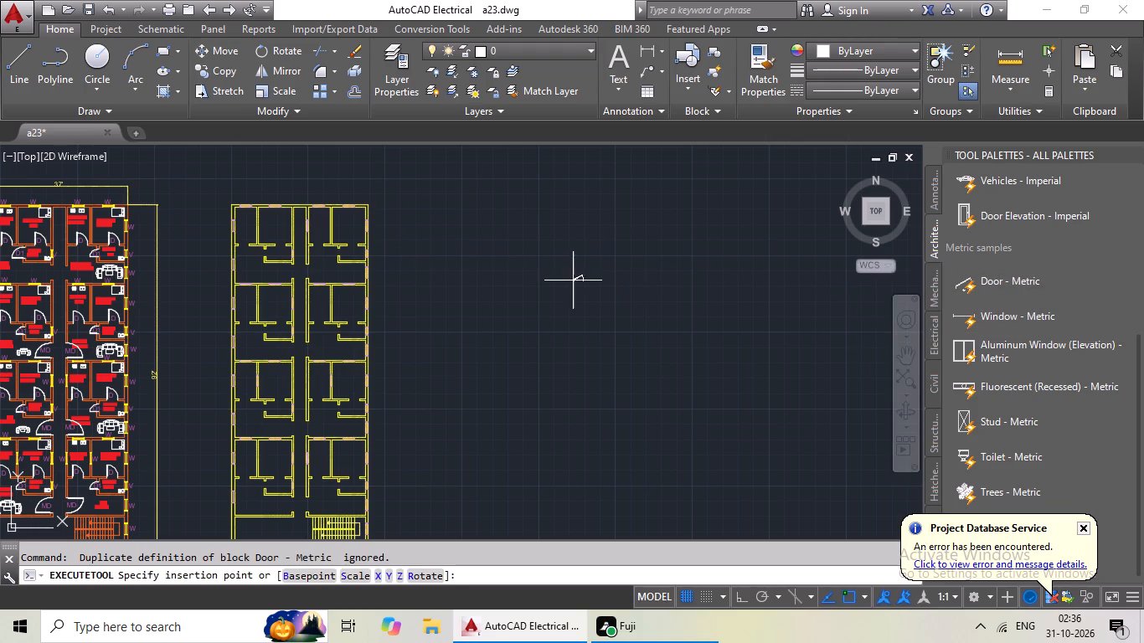
left_click(571, 281)
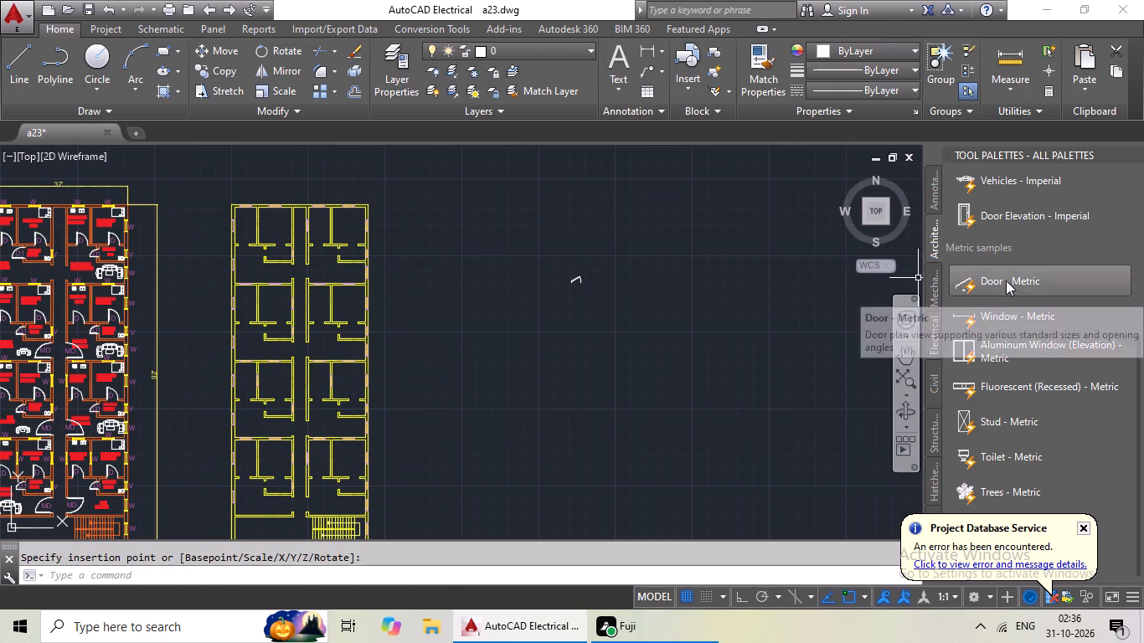
Insert three more Door - Metric blocks around the first one and close the tool palettes.
left_click(1006, 280)
left_click_drag(1006, 280, 863, 294)
left_click(653, 280)
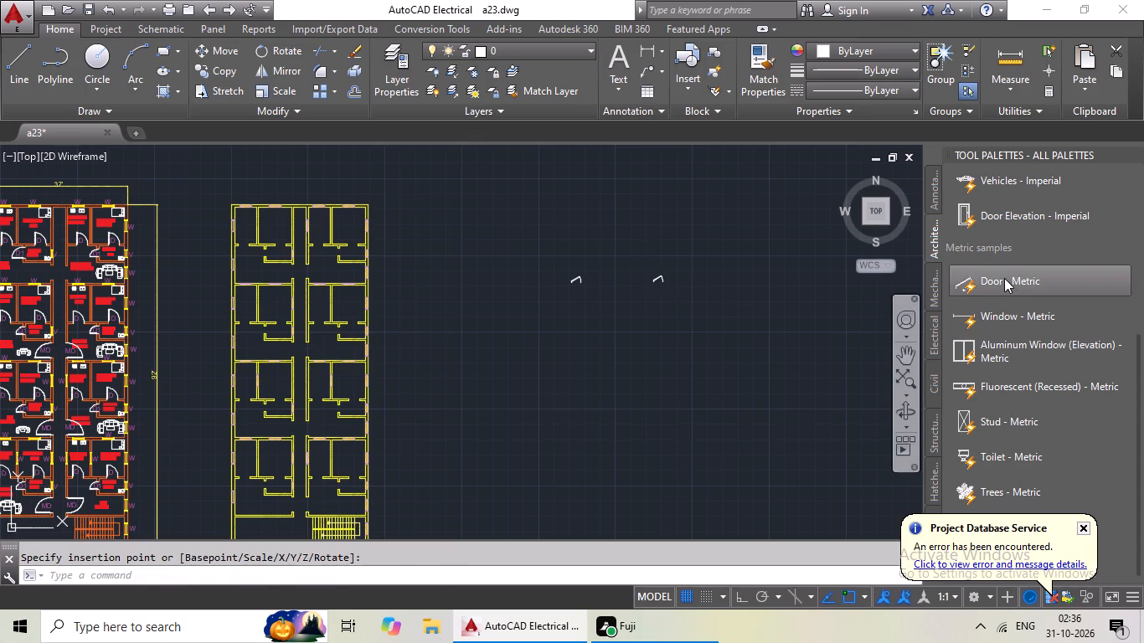
double_click(1004, 276)
left_click(557, 360)
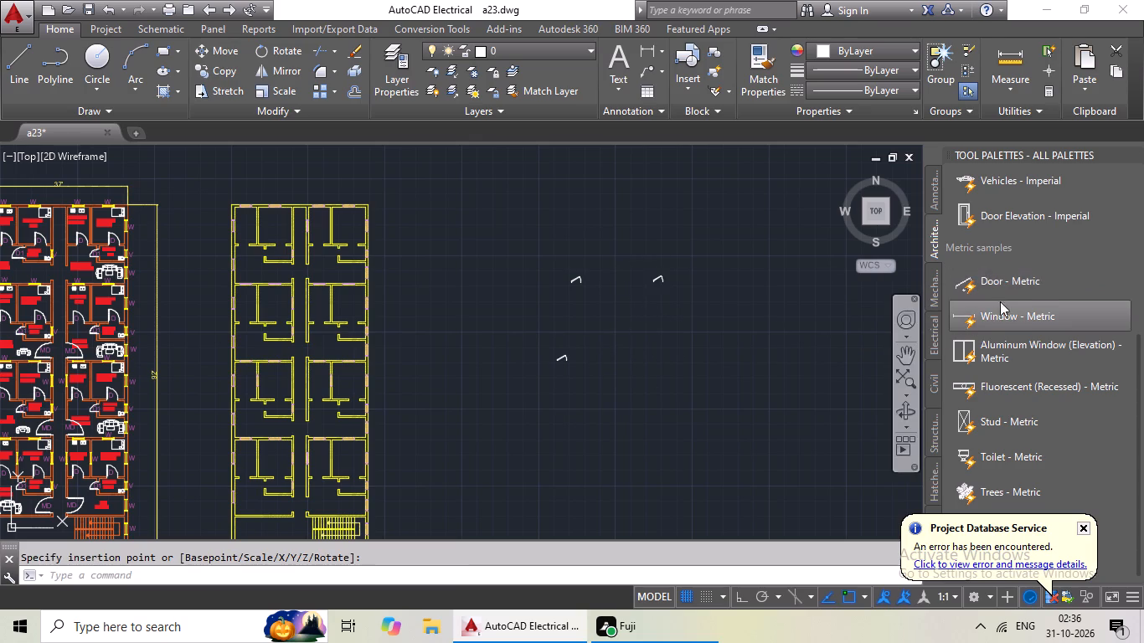
left_click(1013, 284)
left_click_drag(1013, 284, 921, 311)
left_click(661, 358)
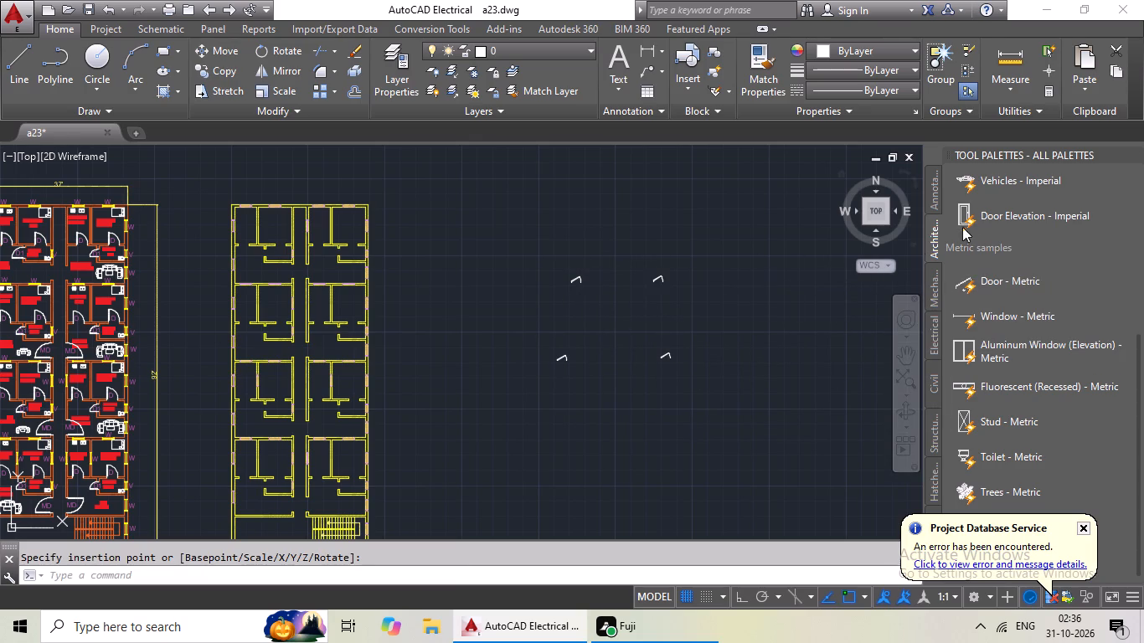
left_click(1130, 152)
Set the first loose door block's opening angle so that its leaf stands perpendicular to the opening.
scroll(686, 287, "up", 3)
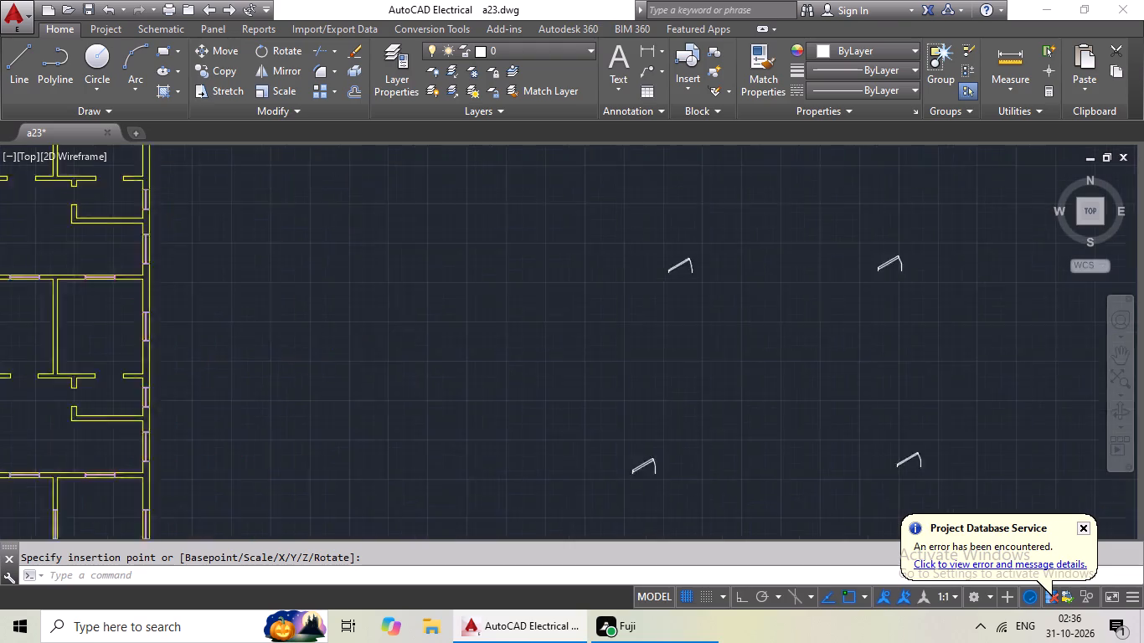
scroll(686, 287, "up", 1)
left_click(696, 219)
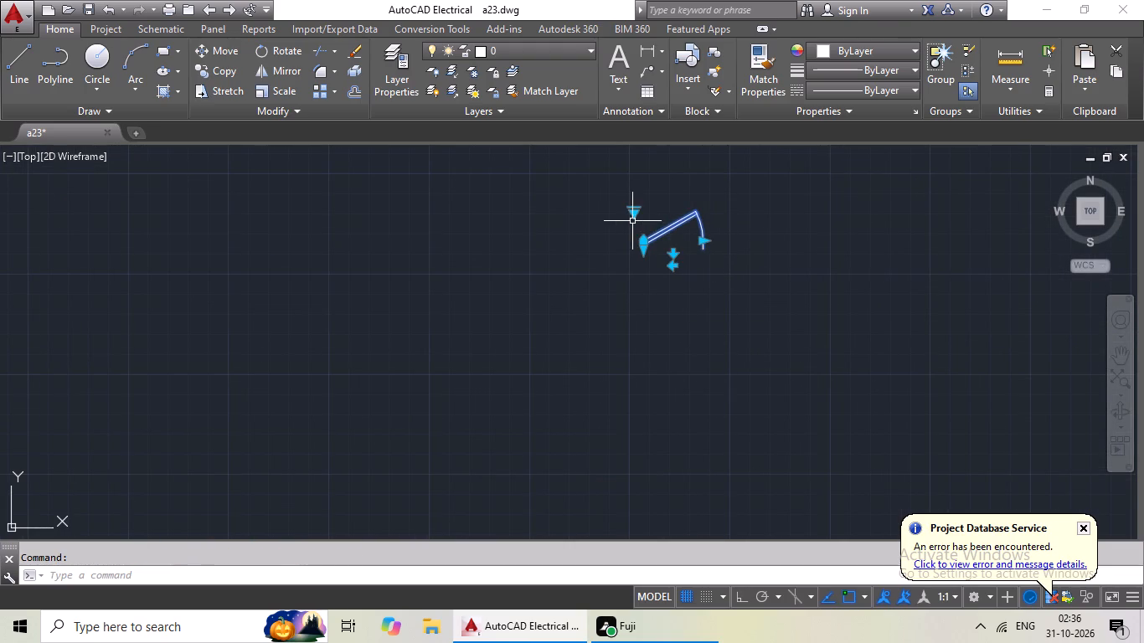
left_click(638, 213)
left_click(626, 213)
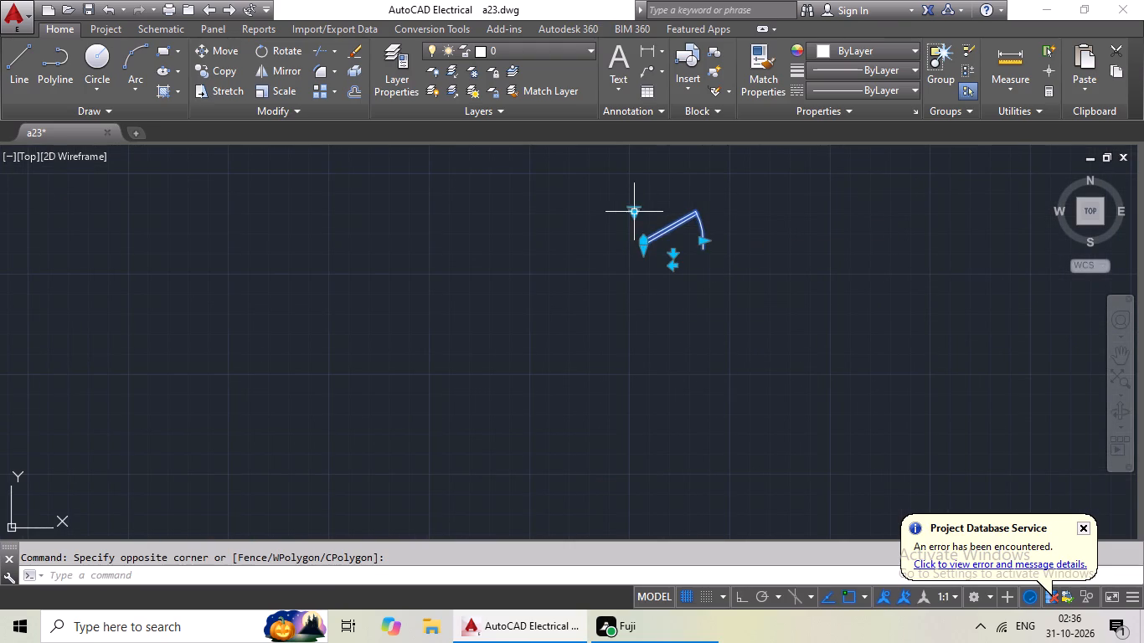
left_click(632, 212)
left_click(670, 280)
Copy the opened door and paste it at the left jamb midpoint of the yellow plan's top-left room opening.
scroll(700, 275, "down", 2)
middle_click_drag(701, 275, 663, 356)
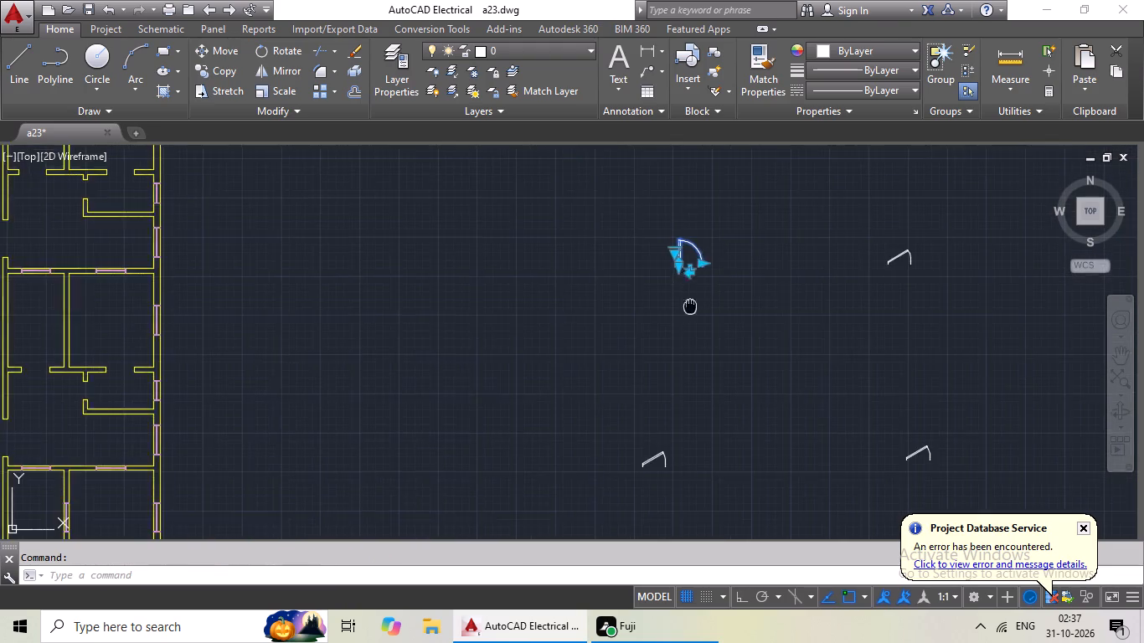
middle_click_drag(663, 356, 640, 392)
key("ctrl+c")
key("ctrl+v")
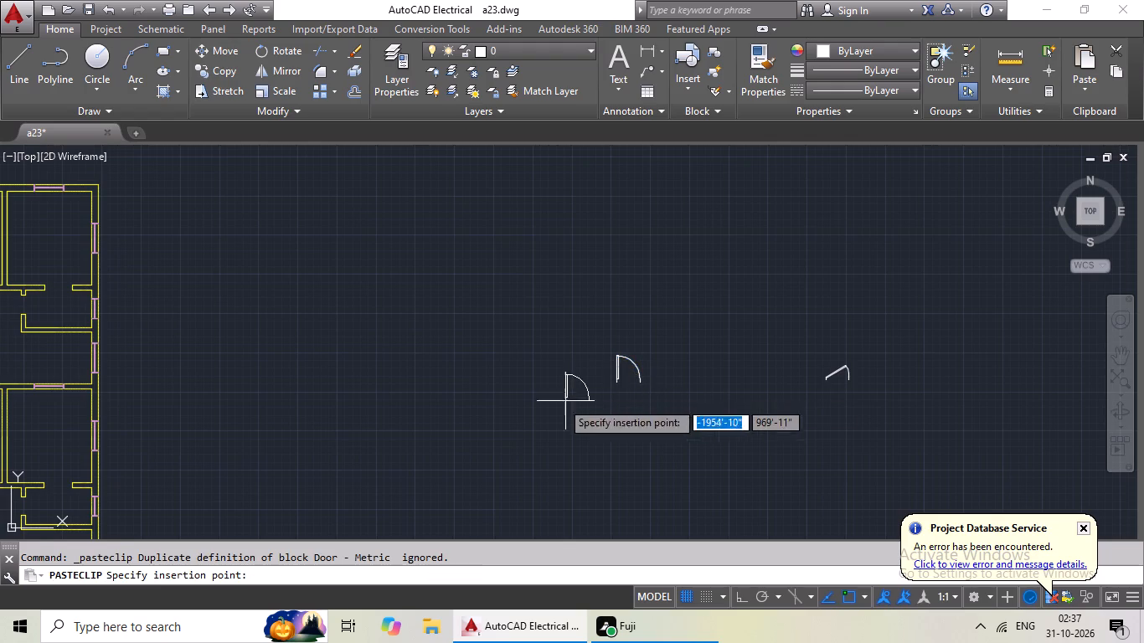
scroll(534, 405, "down", 2)
middle_click_drag(513, 413, 673, 404)
scroll(395, 347, "up", 5)
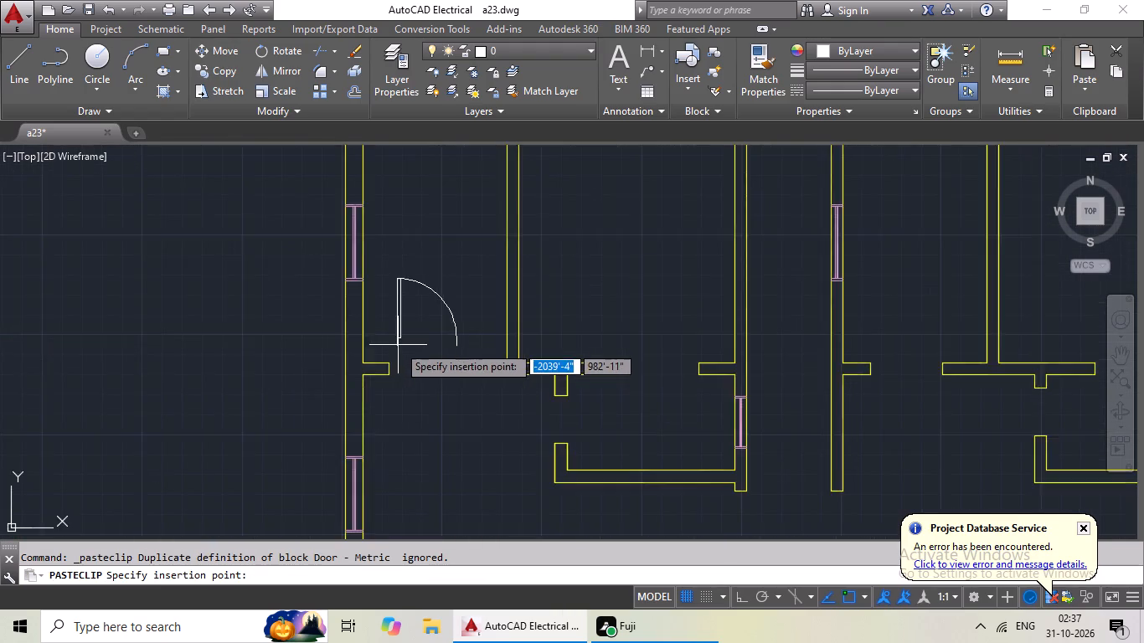
scroll(398, 345, "up", 2)
scroll(377, 416, "up", 3)
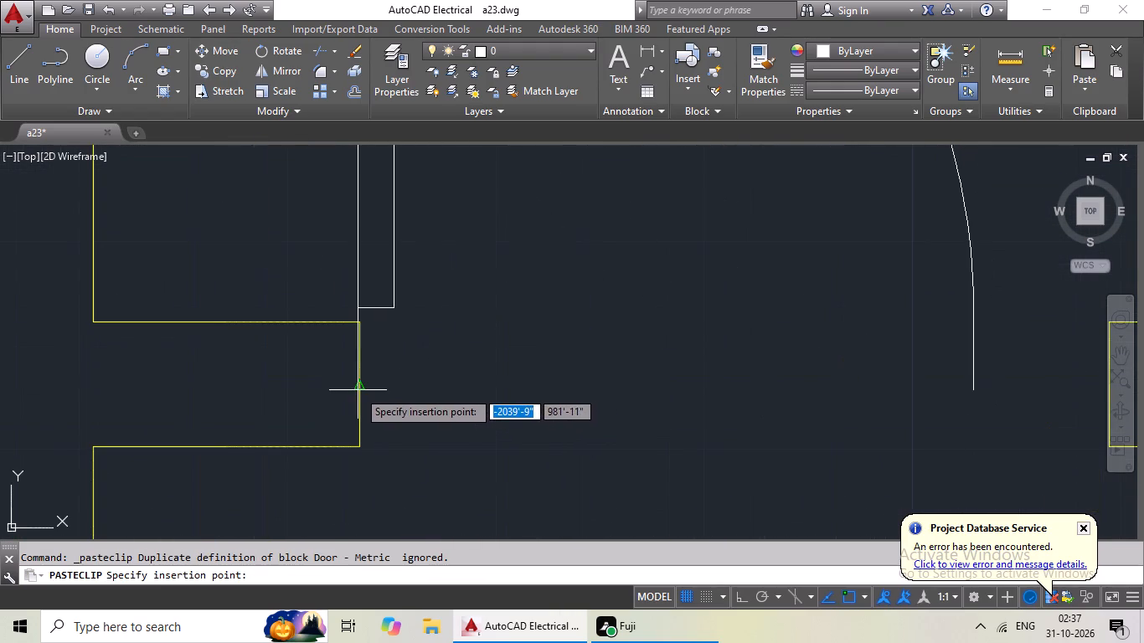
left_click(361, 388)
Scale the pasted door by reference from its hinge point so that its width spans the opening to the opposite jamb.
scroll(529, 388, "down", 4)
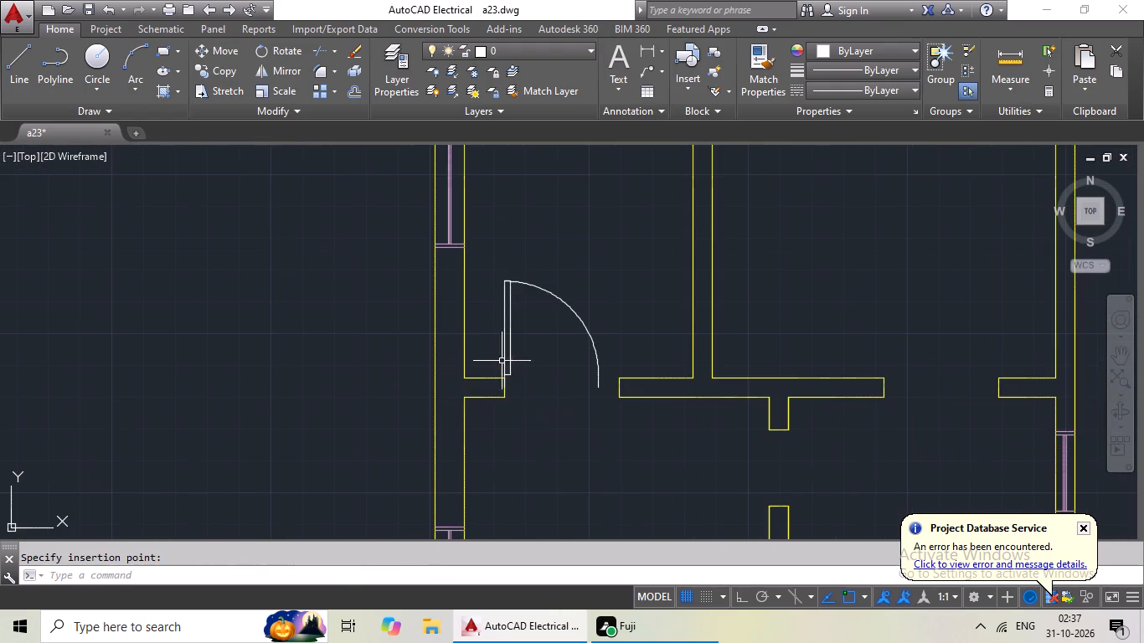
left_click(517, 352)
left_click(506, 358)
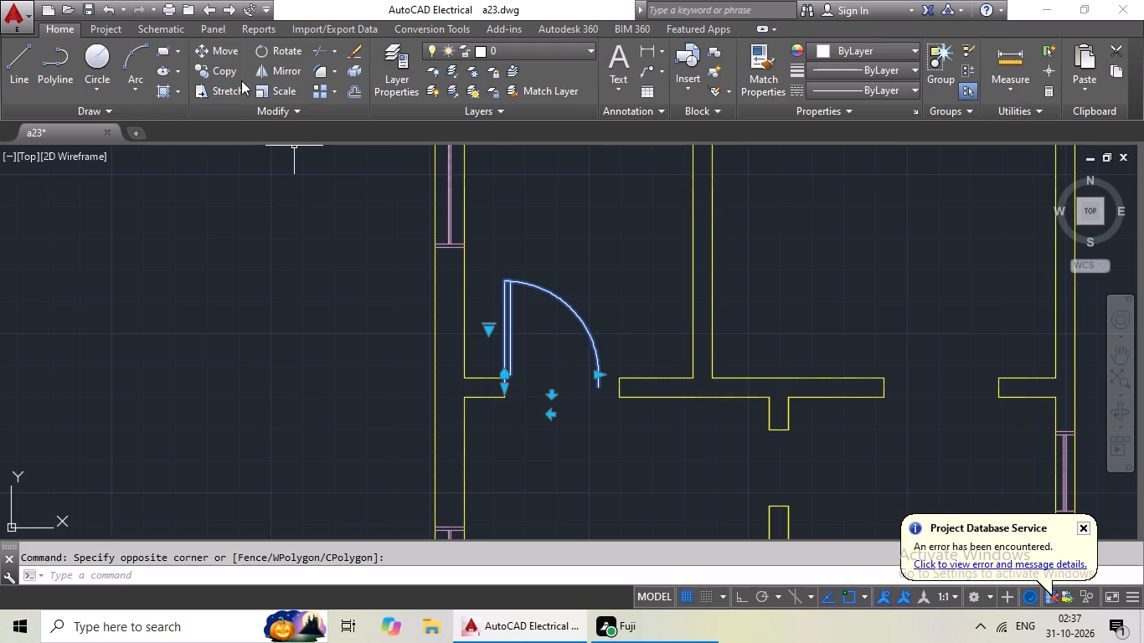
left_click(266, 95)
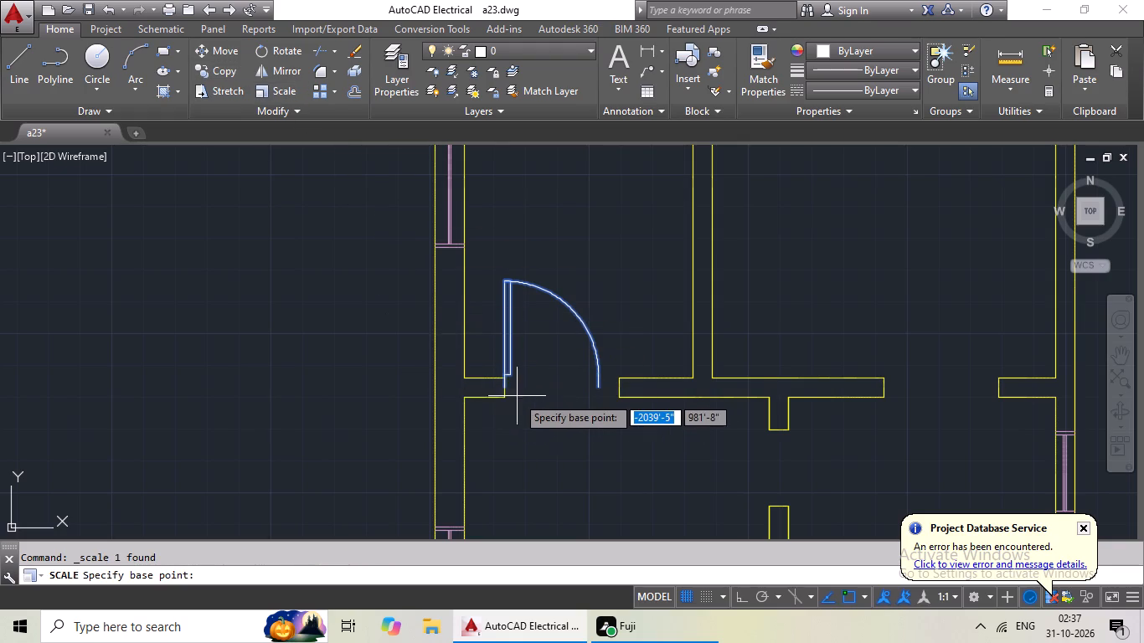
scroll(517, 396, "up", 3)
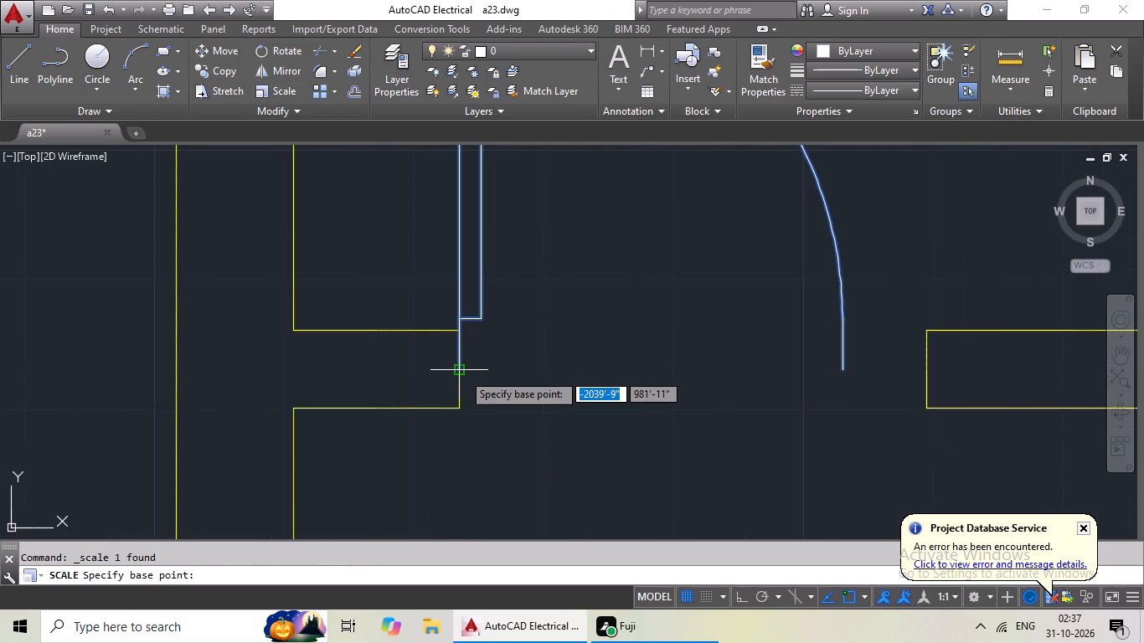
scroll(462, 373, "up", 2)
left_click(454, 361)
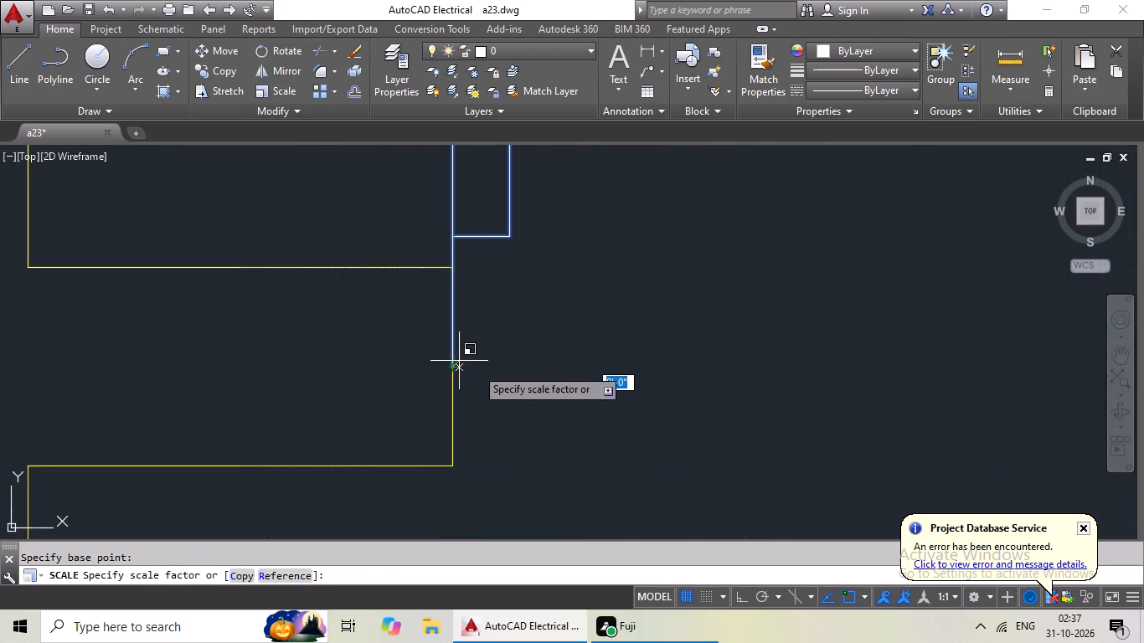
left_click(300, 579)
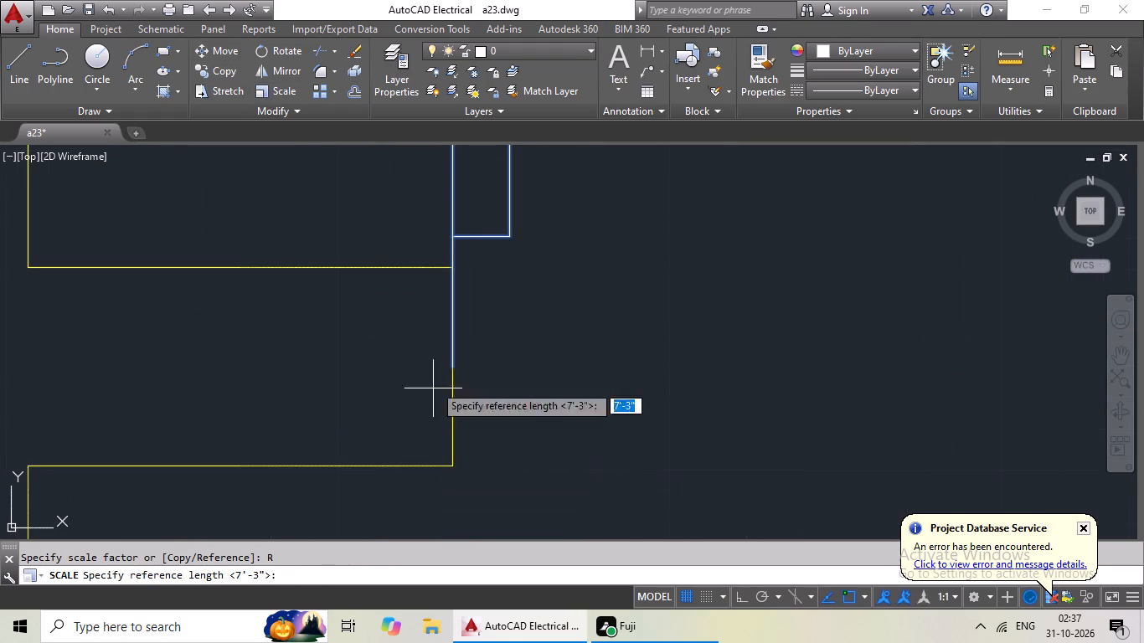
left_click(453, 368)
scroll(595, 368, "down", 1)
middle_click_drag(595, 368, 534, 378)
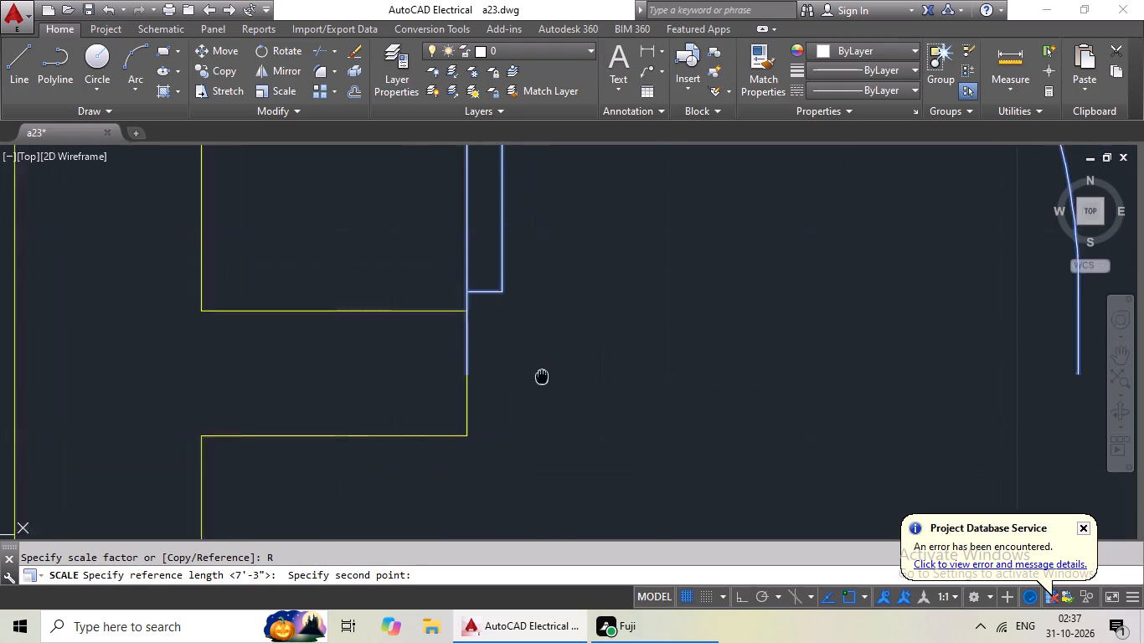
middle_click_drag(534, 378, 334, 390)
left_click(858, 392)
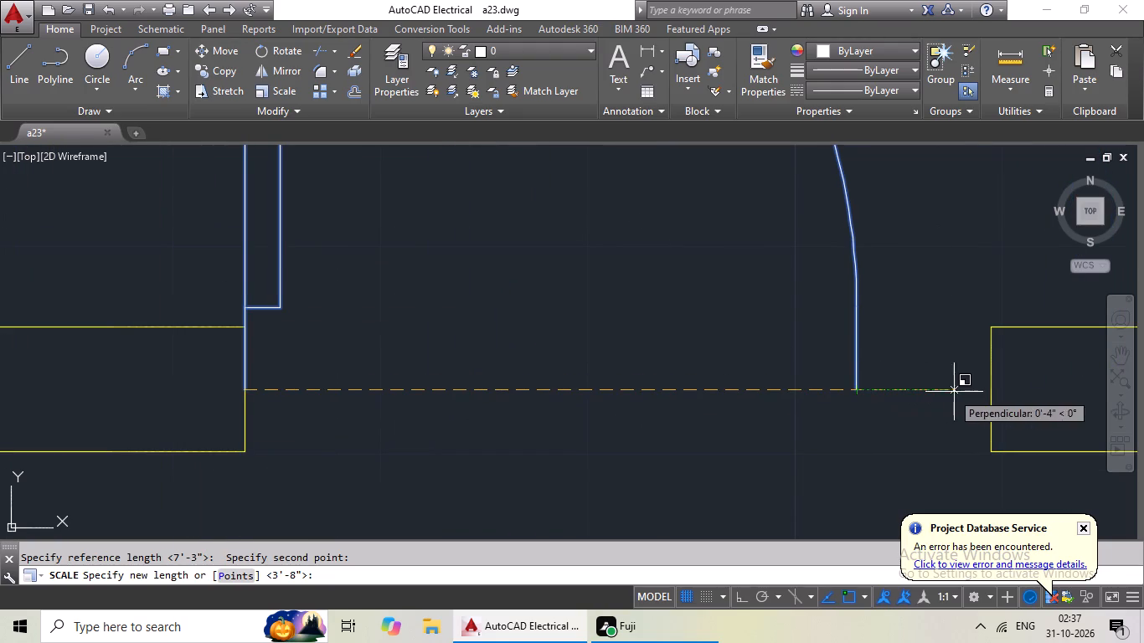
left_click(995, 393)
Copy the fitted door into the opening of the second top-row room, at its left jamb midpoint.
scroll(968, 401, "down", 5)
middle_click_drag(922, 416, 903, 416)
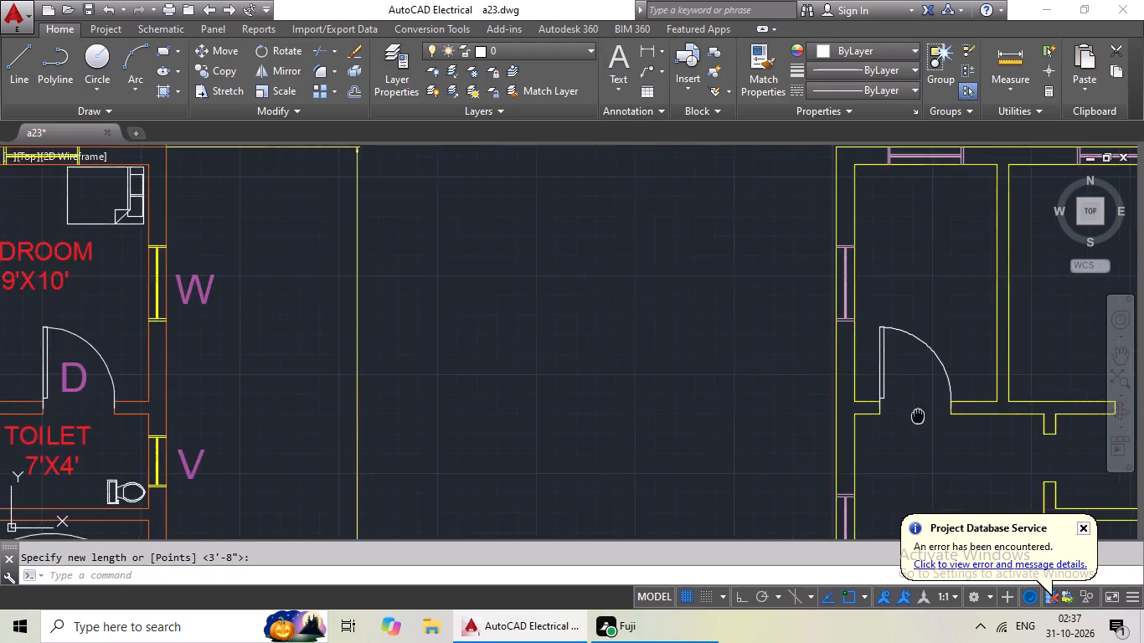
middle_click_drag(903, 416, 392, 416)
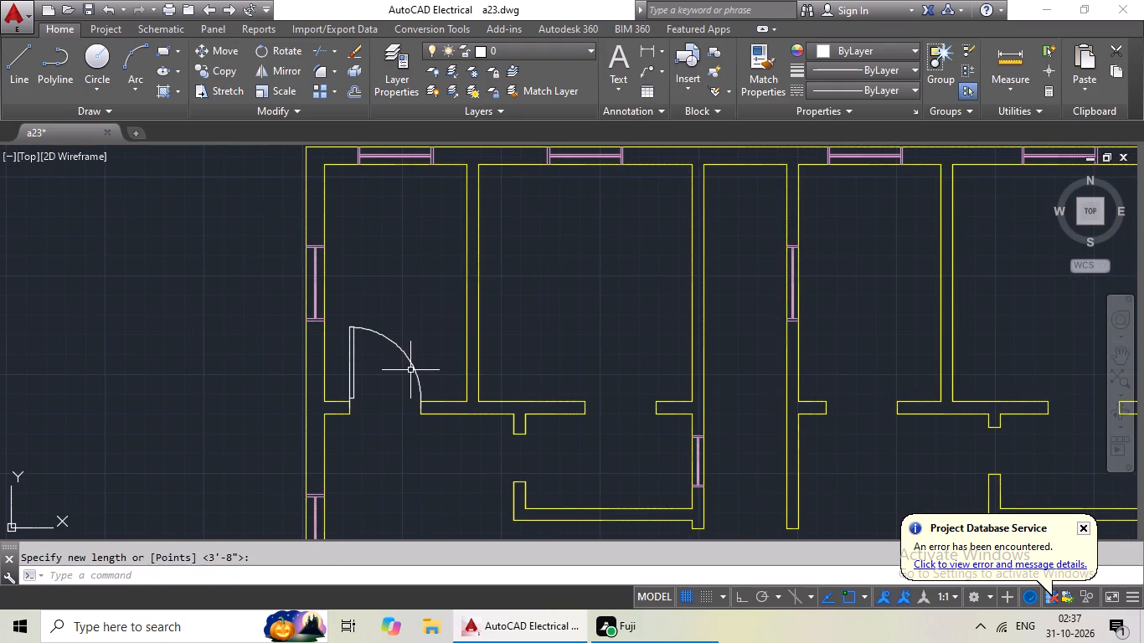
left_click(412, 367)
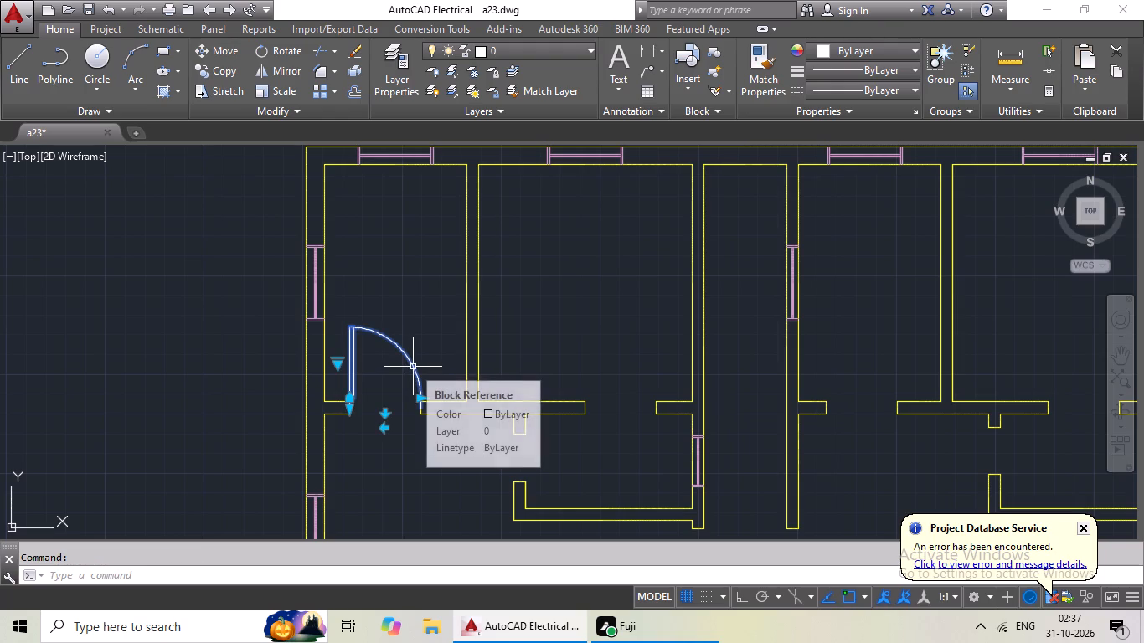
key("ctrl+c")
key("ctrl+v")
scroll(608, 407, "up", 3)
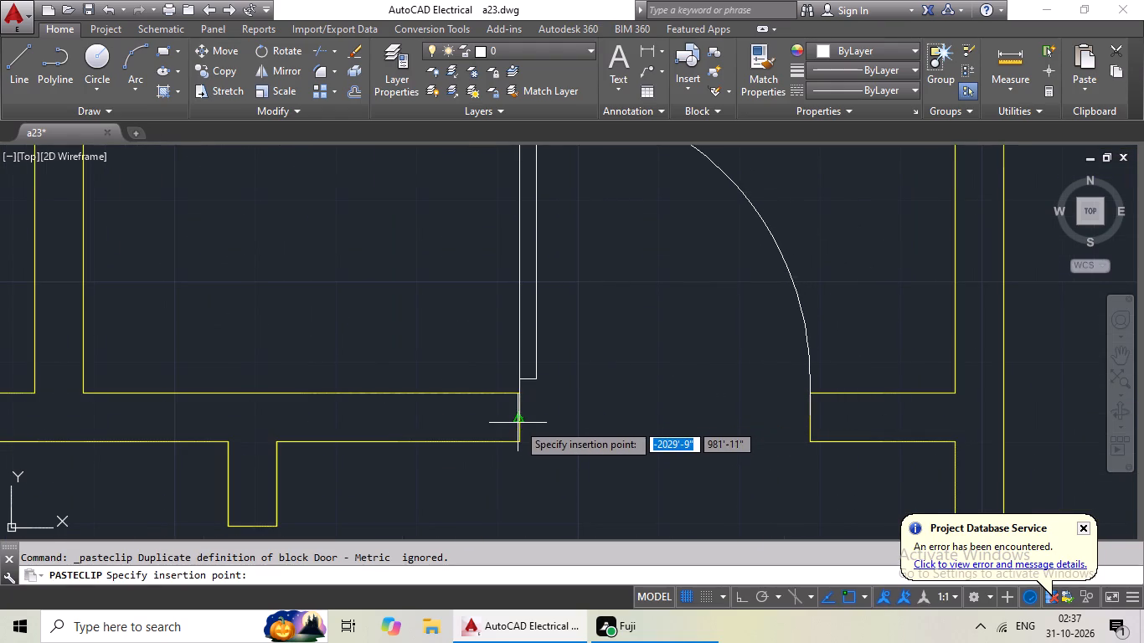
left_click(518, 423)
Paste the fitted door into the third and fourth top-row room openings, each at the left jamb midpoint.
key("ctrl+v")
scroll(595, 419, "down", 1)
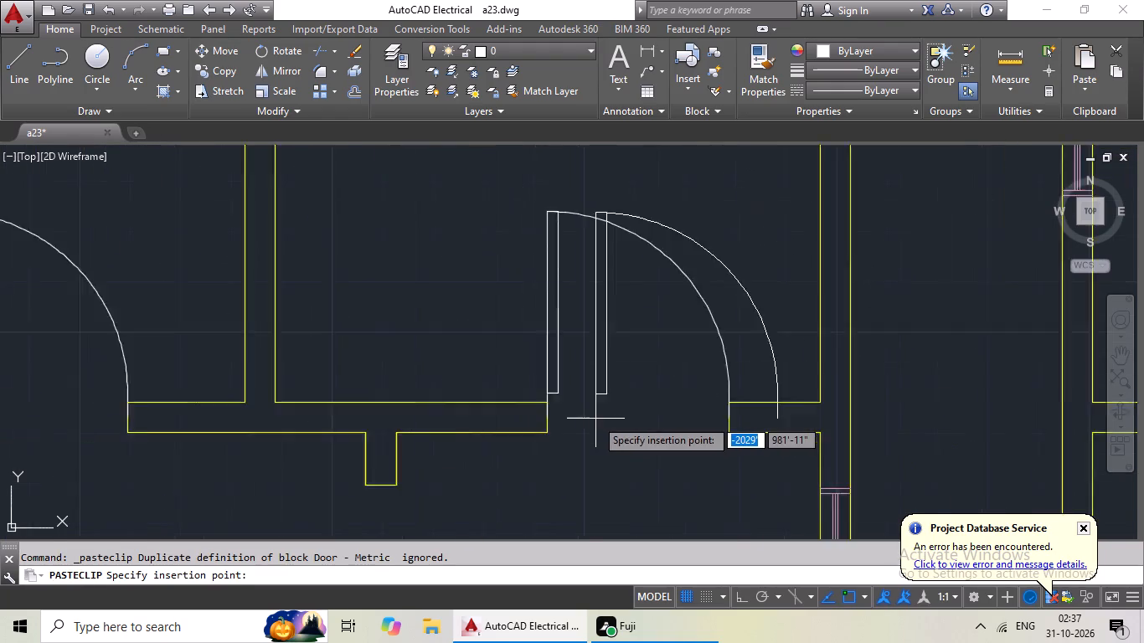
scroll(595, 419, "down", 1)
middle_click_drag(613, 419, 277, 394)
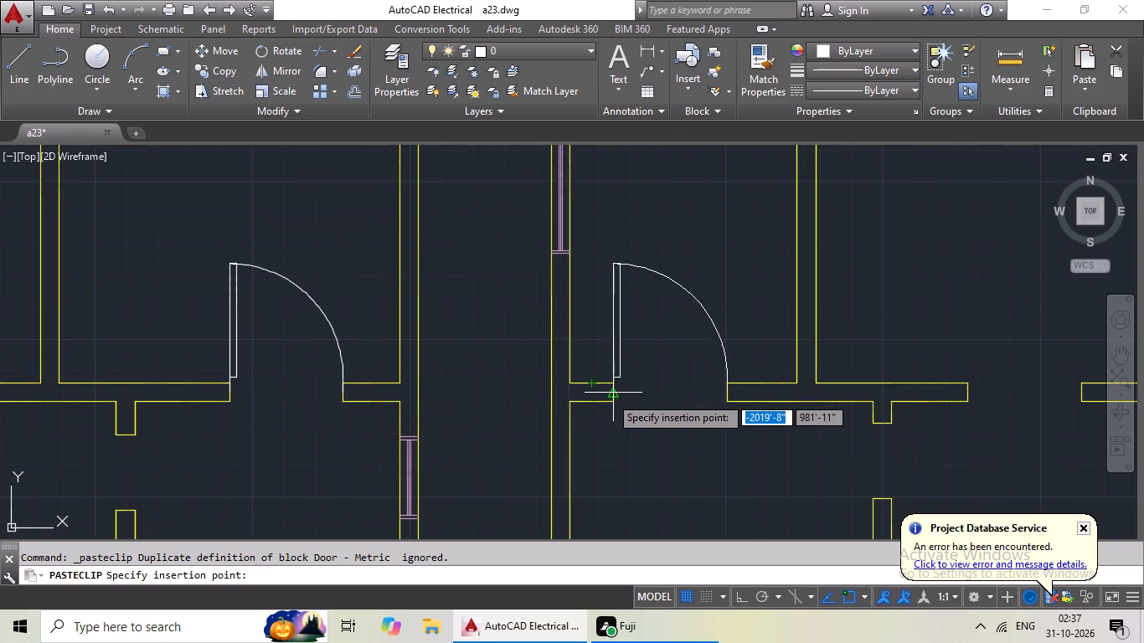
left_click(612, 397)
key("ctrl+v")
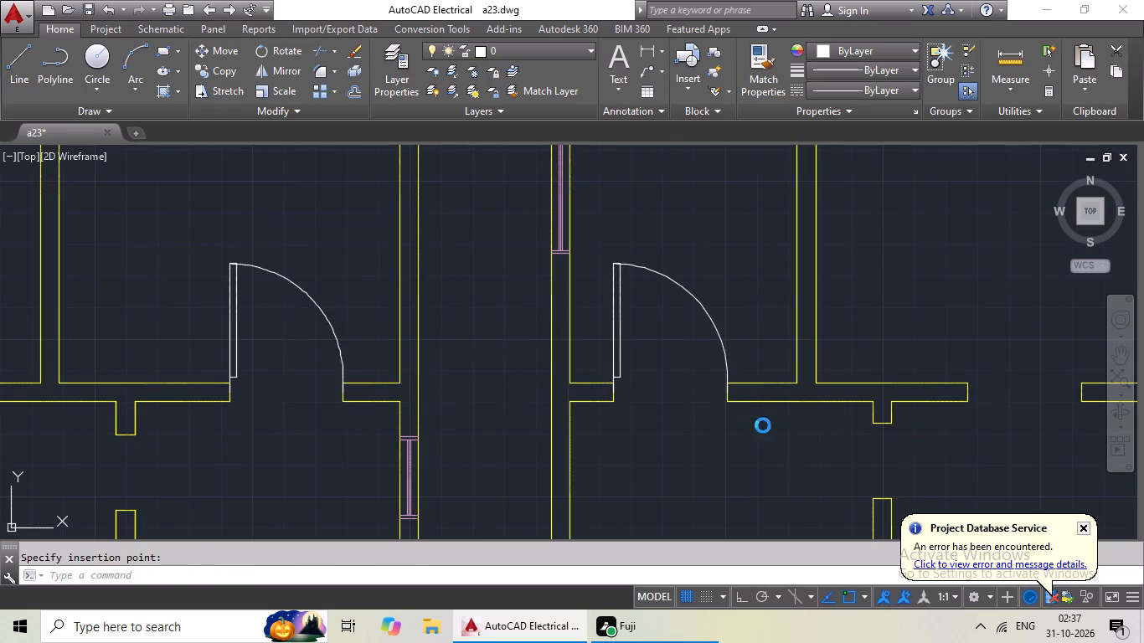
scroll(774, 427, "down", 3, "ctrl")
scroll(829, 420, "up", 4)
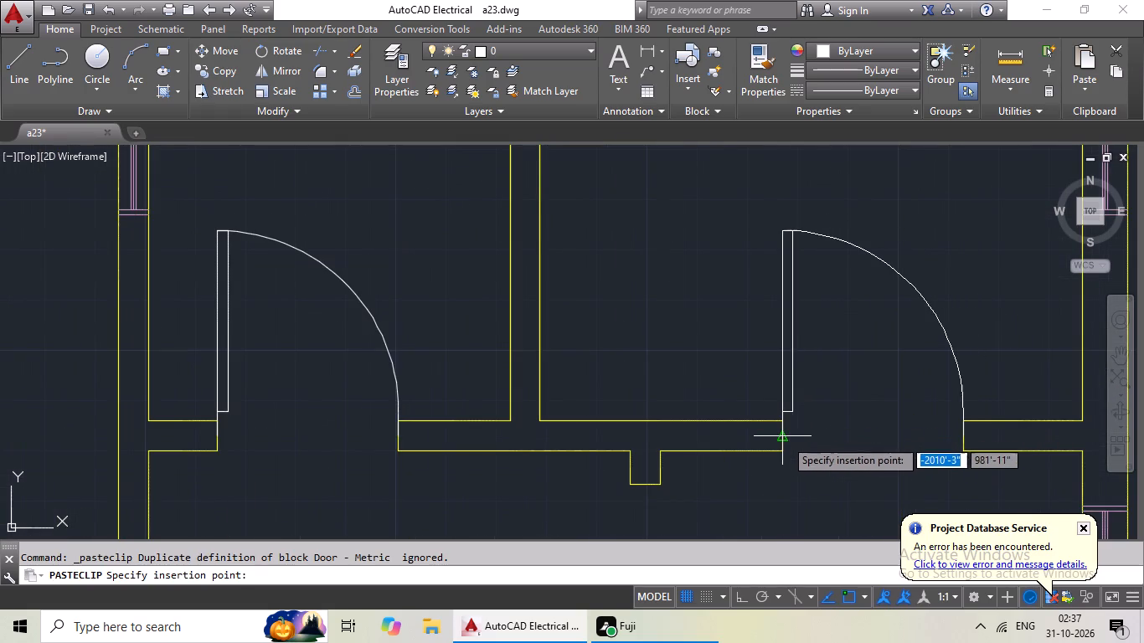
left_click(784, 440)
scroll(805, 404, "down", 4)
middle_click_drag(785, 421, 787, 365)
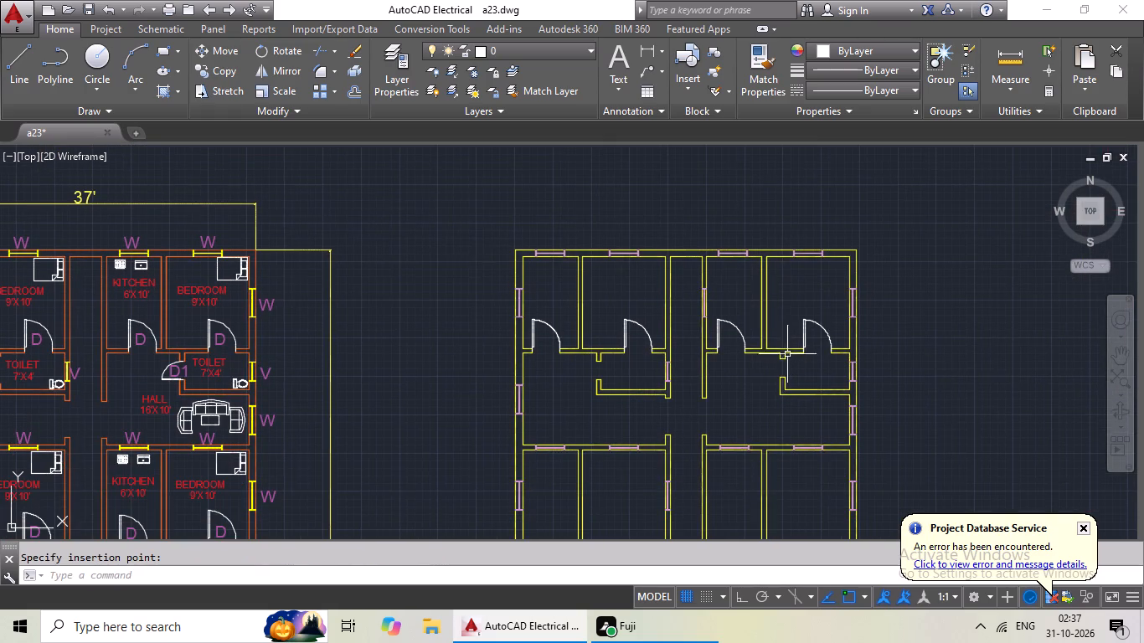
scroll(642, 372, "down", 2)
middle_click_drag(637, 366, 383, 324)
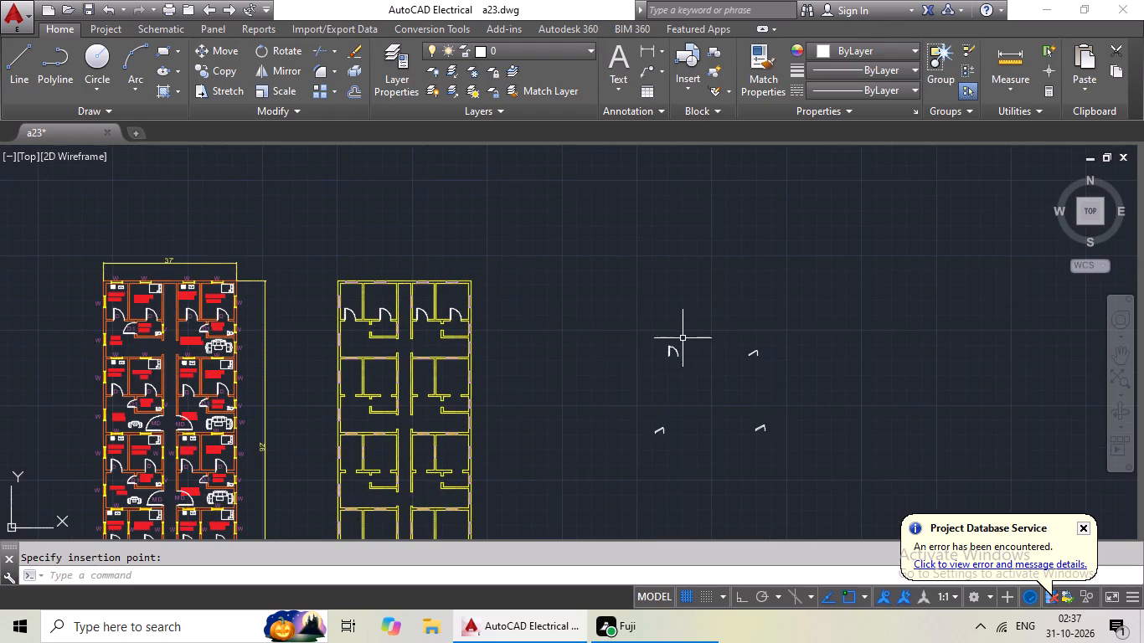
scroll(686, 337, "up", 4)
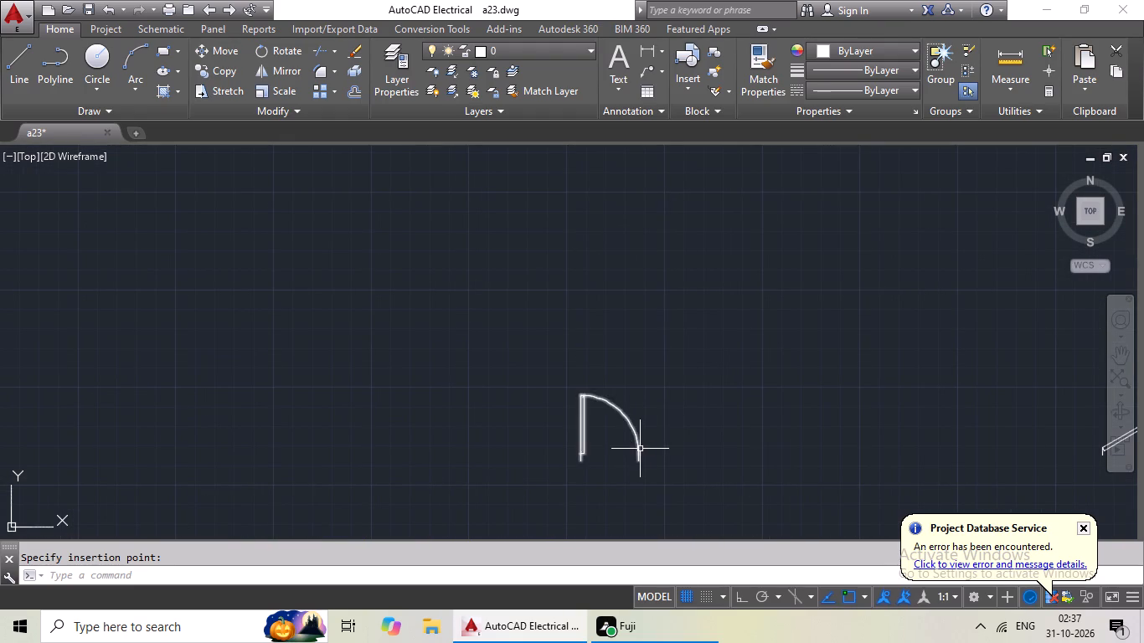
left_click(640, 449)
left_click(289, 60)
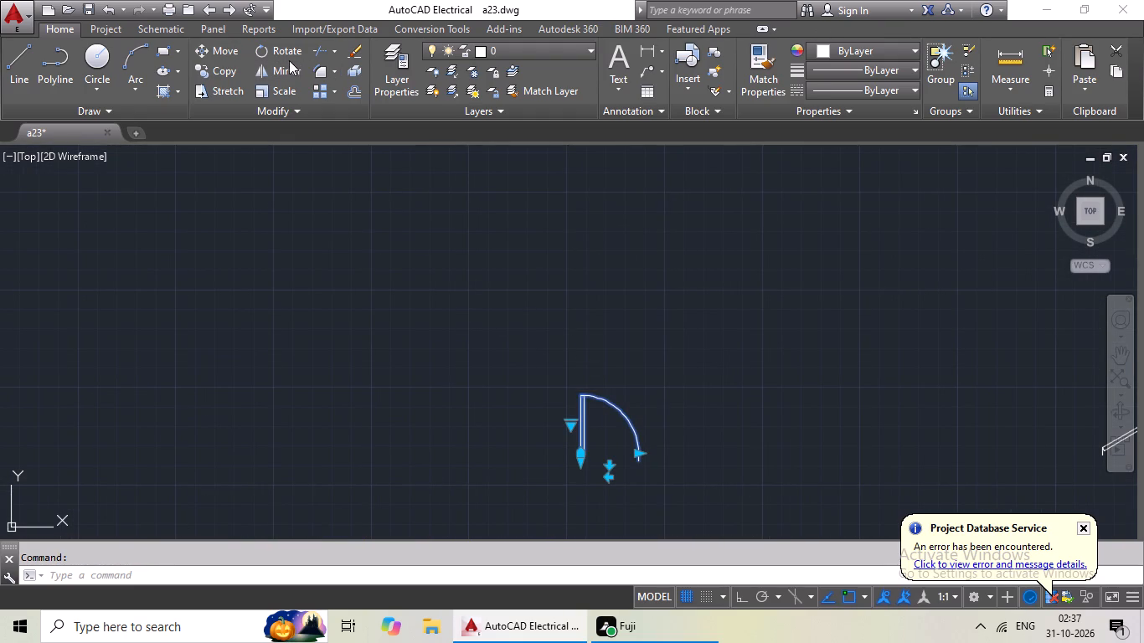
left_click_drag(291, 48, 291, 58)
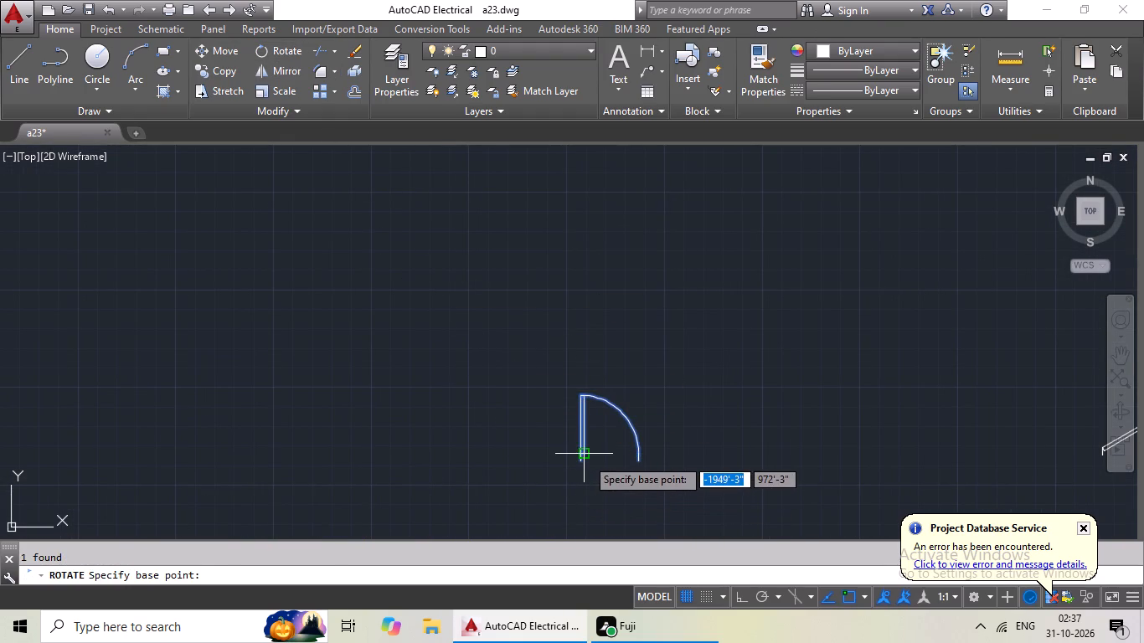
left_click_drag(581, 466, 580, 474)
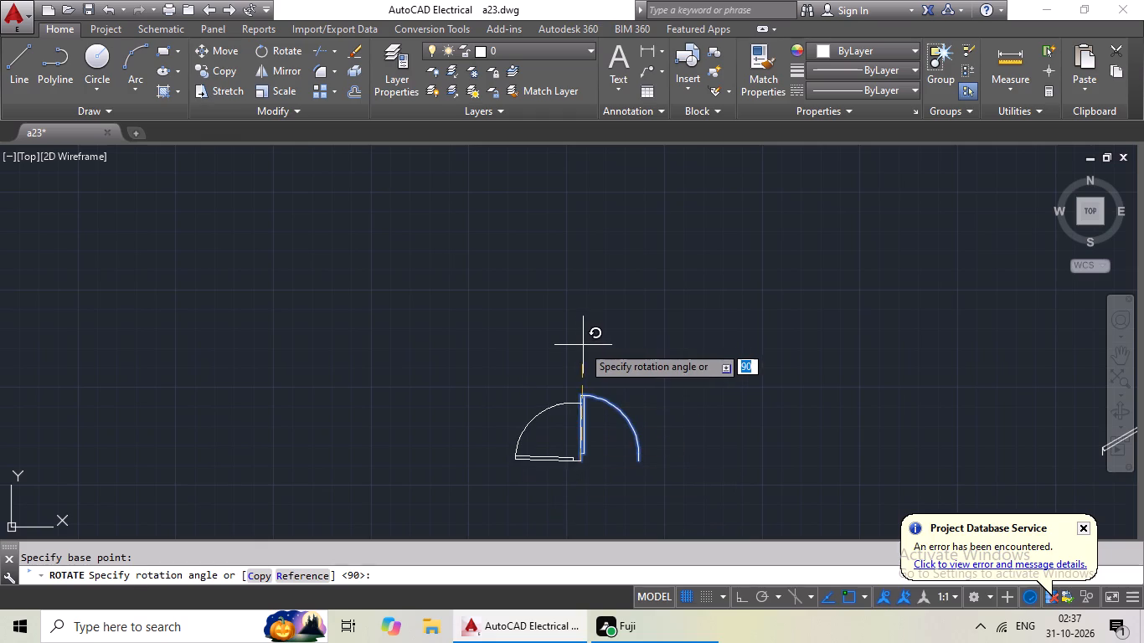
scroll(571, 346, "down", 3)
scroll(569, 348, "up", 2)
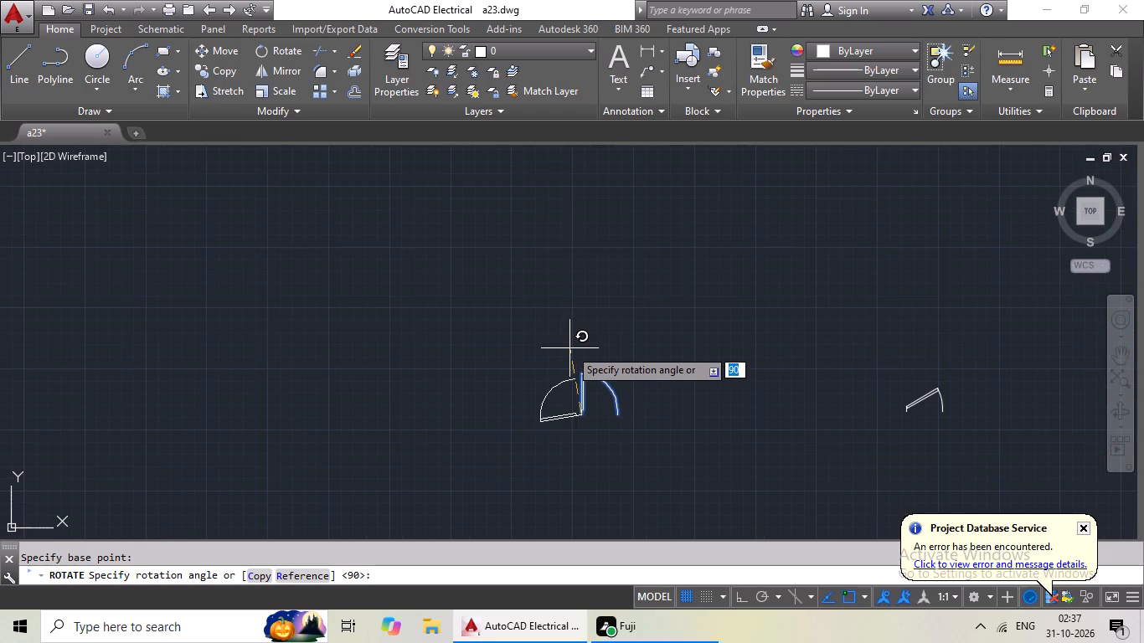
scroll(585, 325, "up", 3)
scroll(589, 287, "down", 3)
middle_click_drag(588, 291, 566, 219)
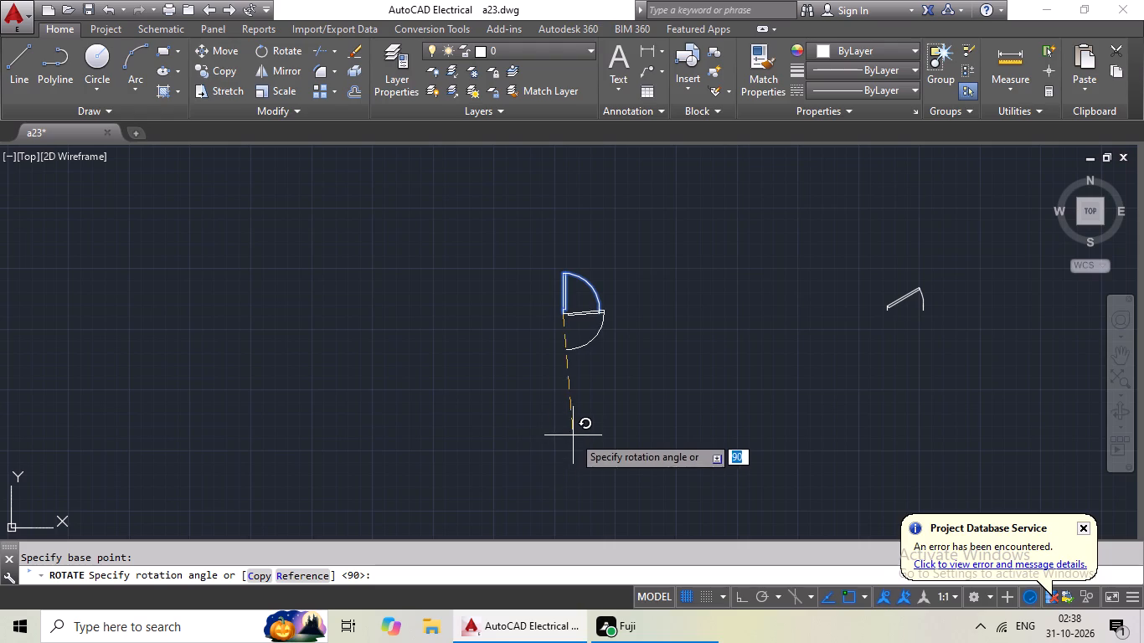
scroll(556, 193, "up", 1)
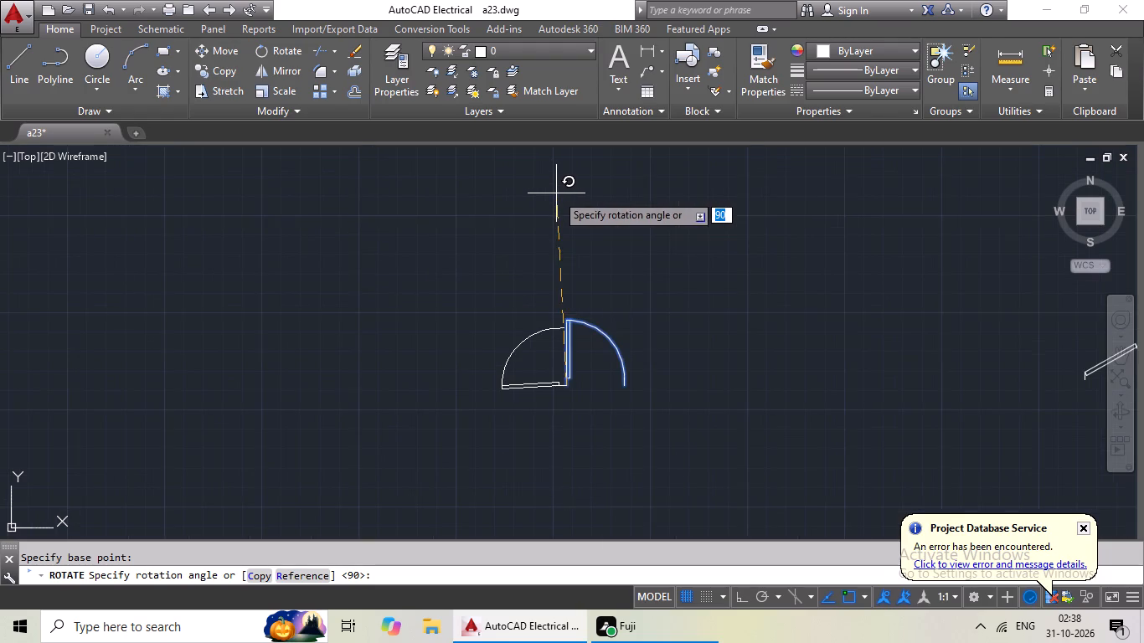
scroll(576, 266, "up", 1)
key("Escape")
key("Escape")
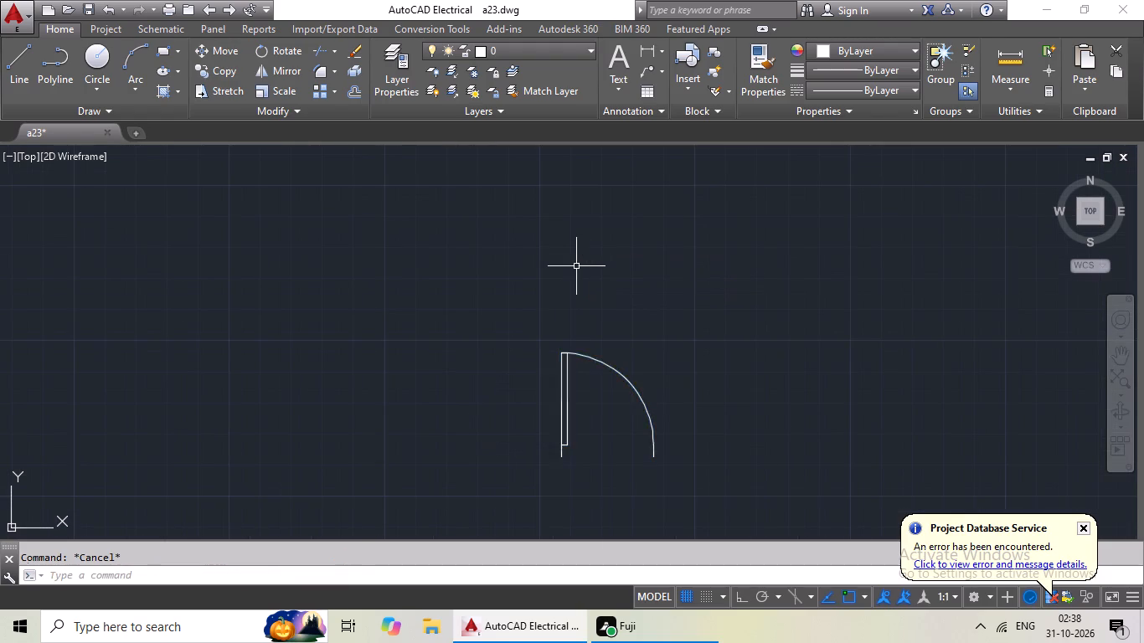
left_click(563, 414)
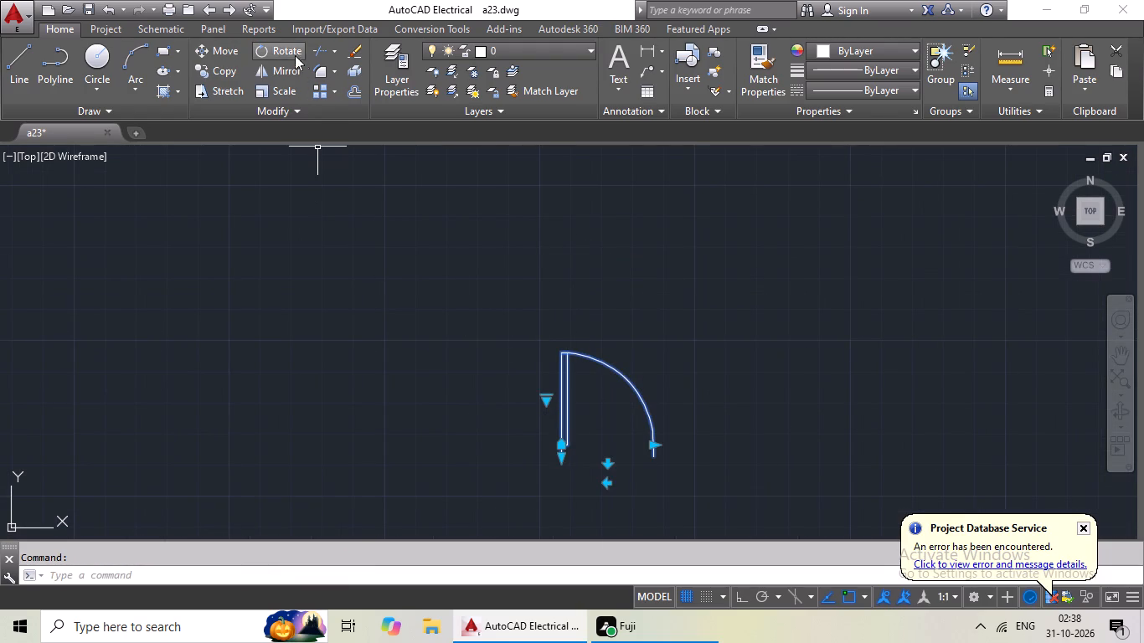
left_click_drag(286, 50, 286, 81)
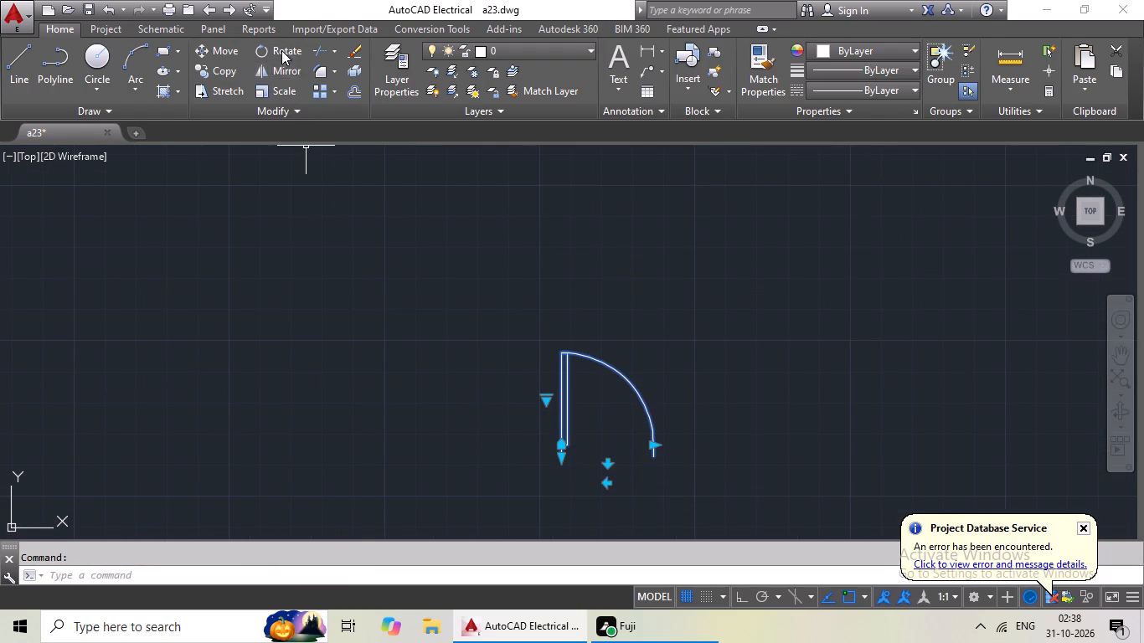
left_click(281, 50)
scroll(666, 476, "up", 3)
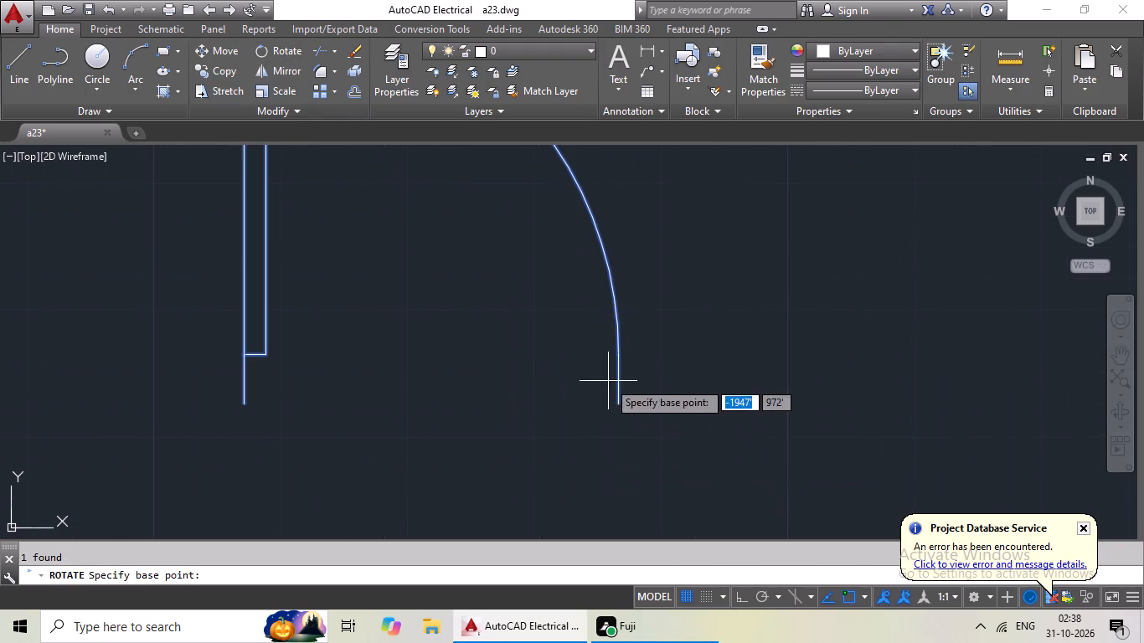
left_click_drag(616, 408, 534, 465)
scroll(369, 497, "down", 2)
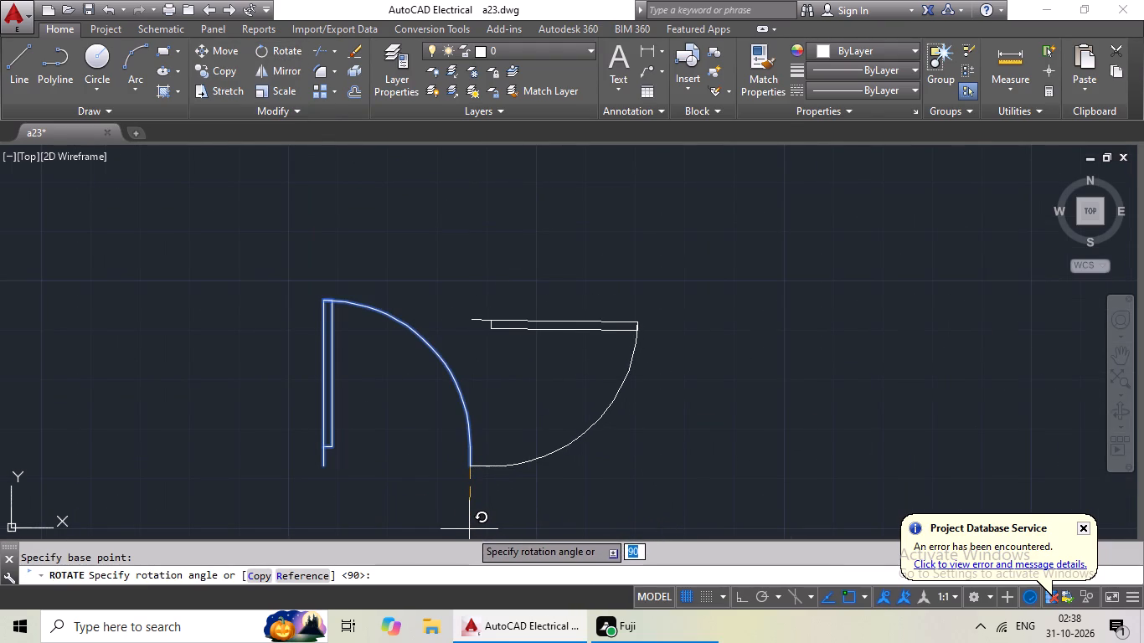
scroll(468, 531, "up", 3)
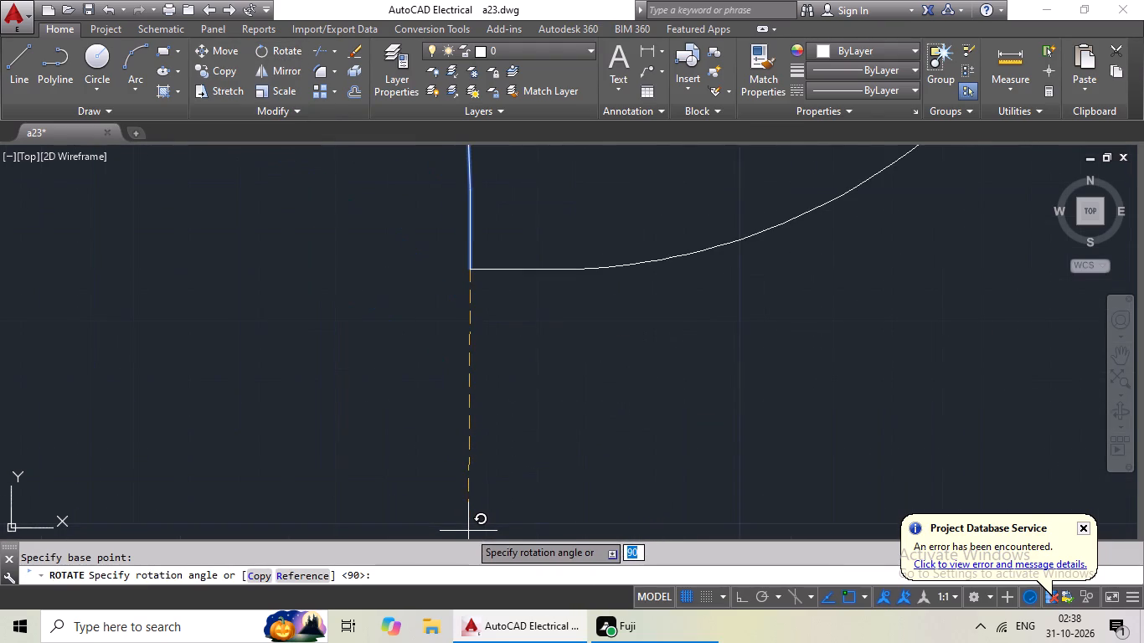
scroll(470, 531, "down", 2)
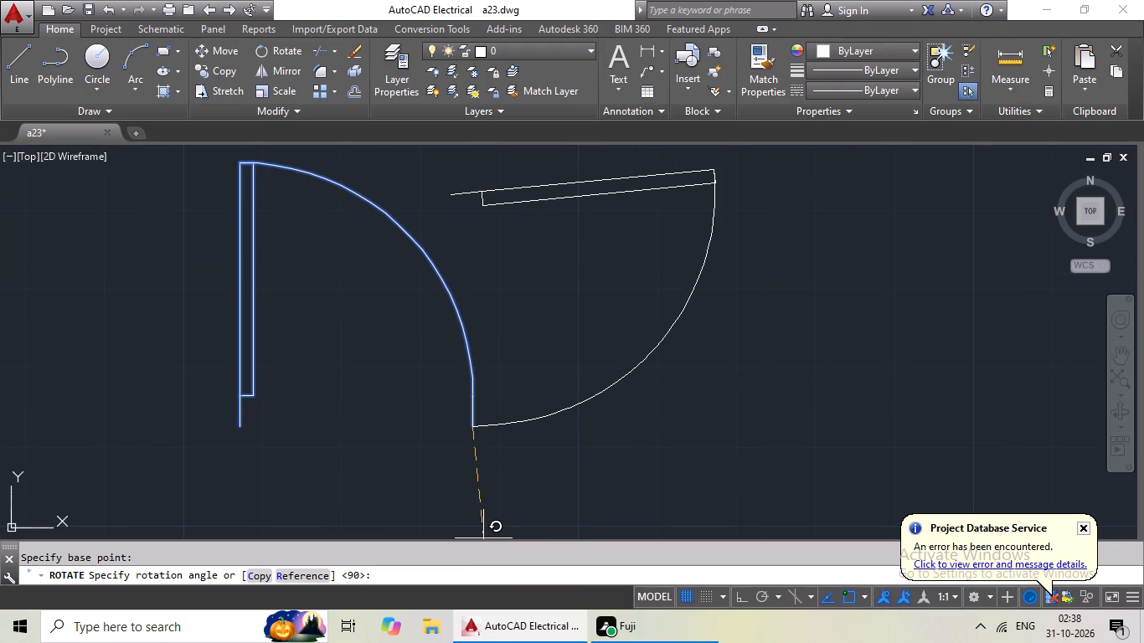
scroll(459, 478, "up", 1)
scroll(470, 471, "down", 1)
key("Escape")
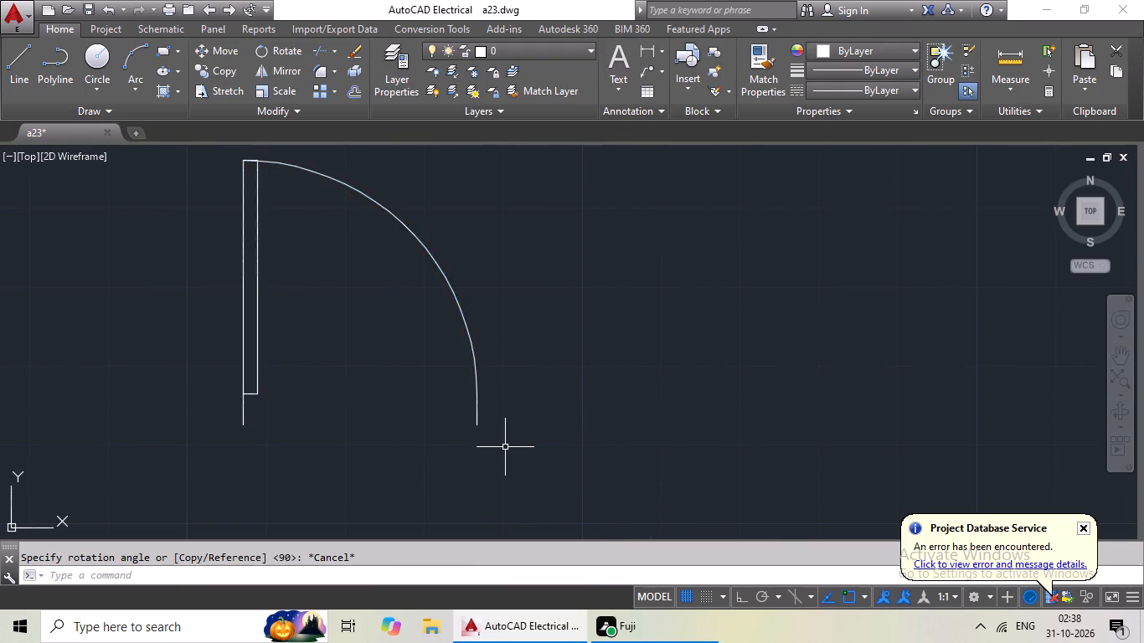
Rotate the spare open door beside the yellow plan 90° clockwise about its hinge side so its leaf lies horizontal above the swing arc.
left_click(241, 424)
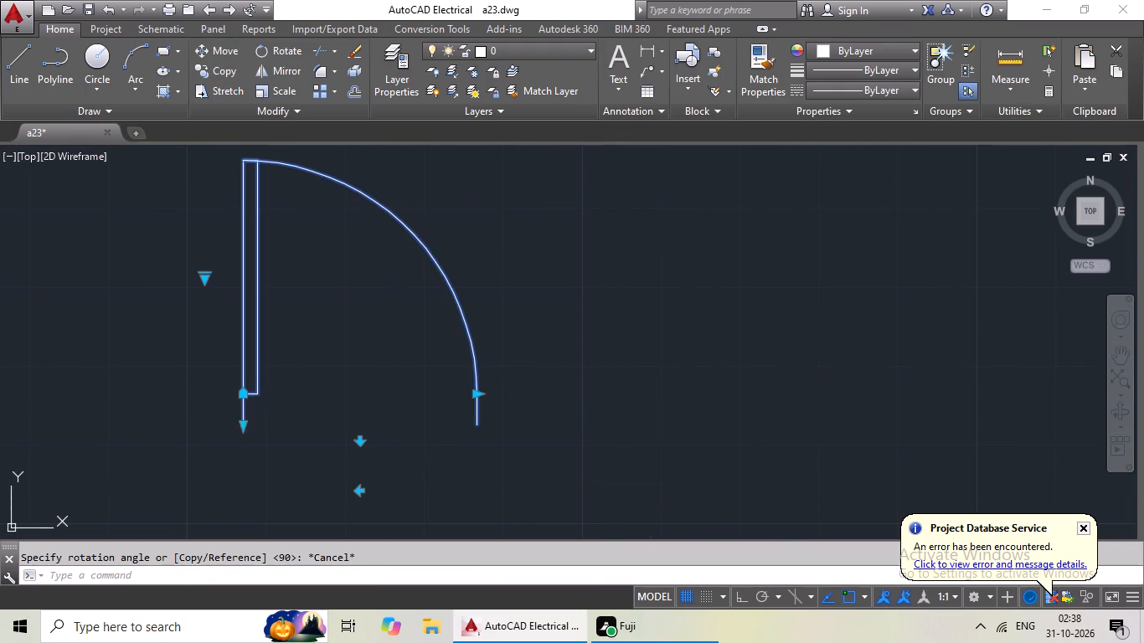
left_click(279, 46)
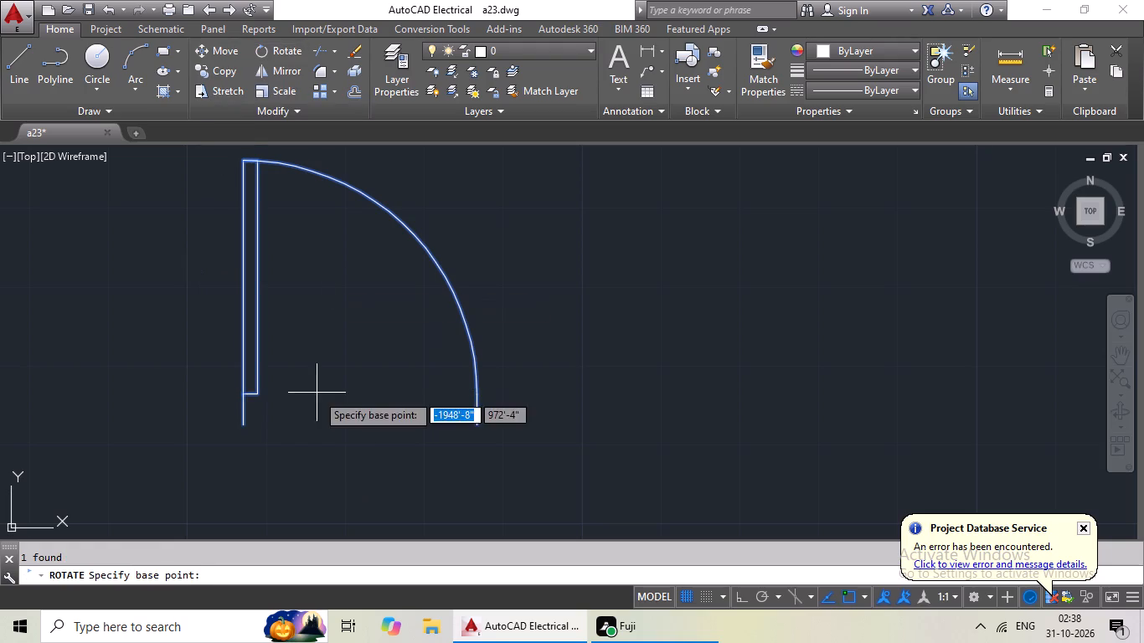
left_click(240, 413)
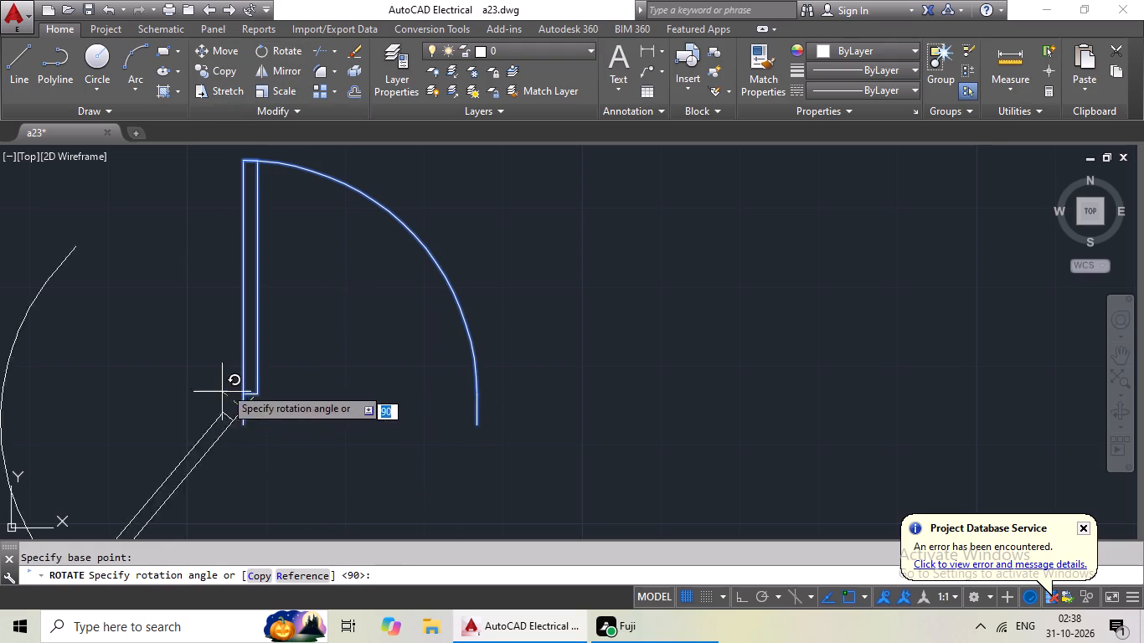
scroll(369, 354, "down", 3)
middle_click_drag(369, 353, 389, 267)
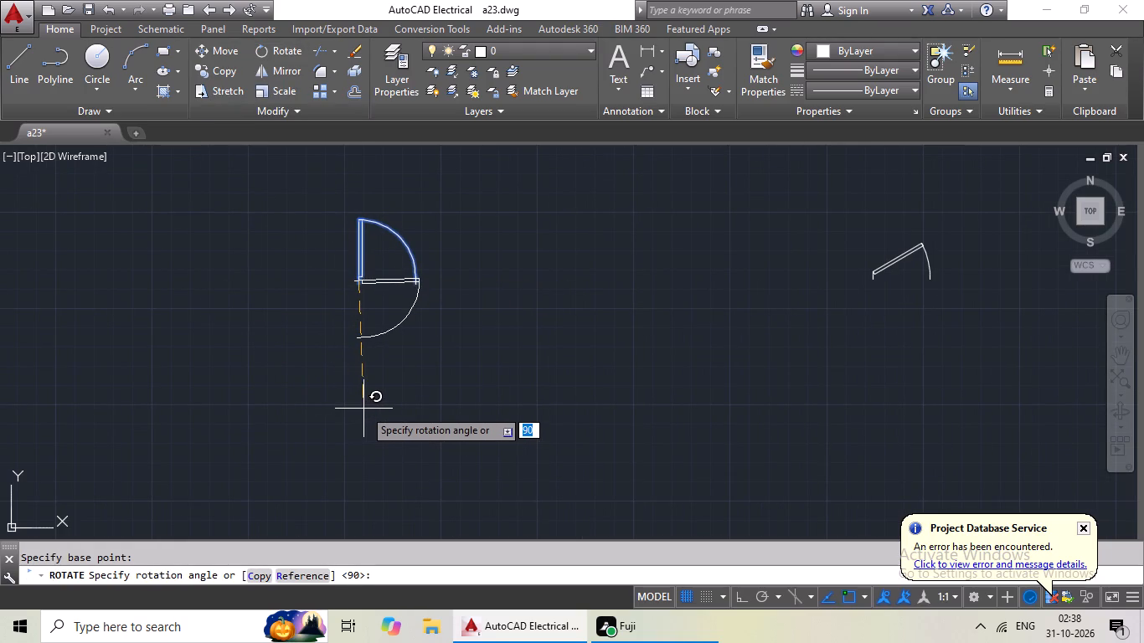
scroll(363, 409, "up", 2)
scroll(348, 467, "down", 1)
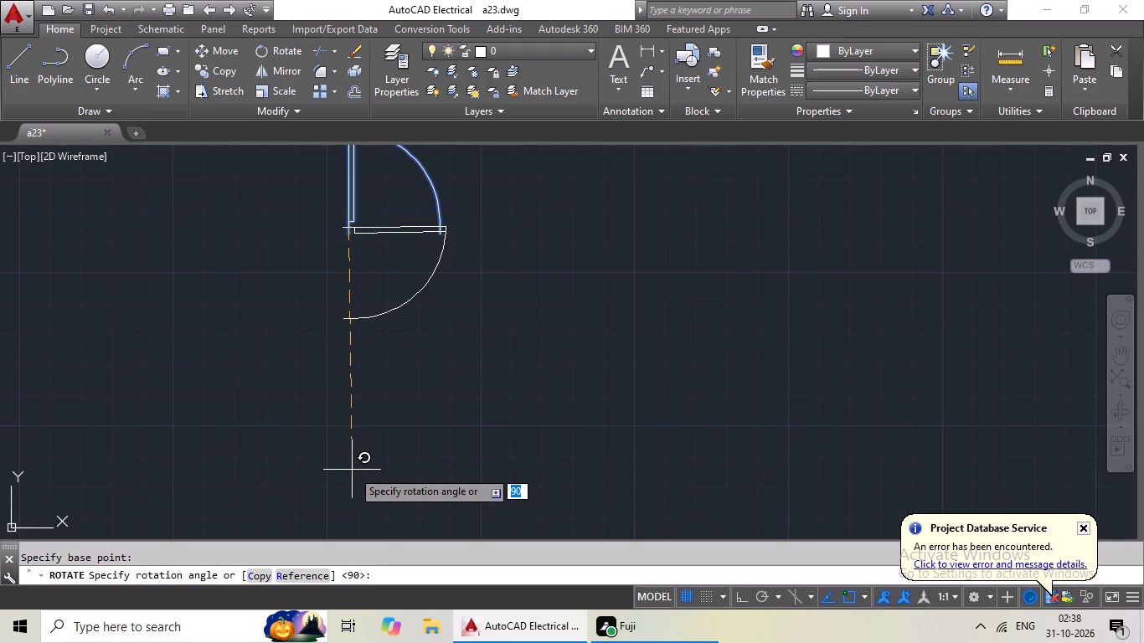
left_click(348, 478)
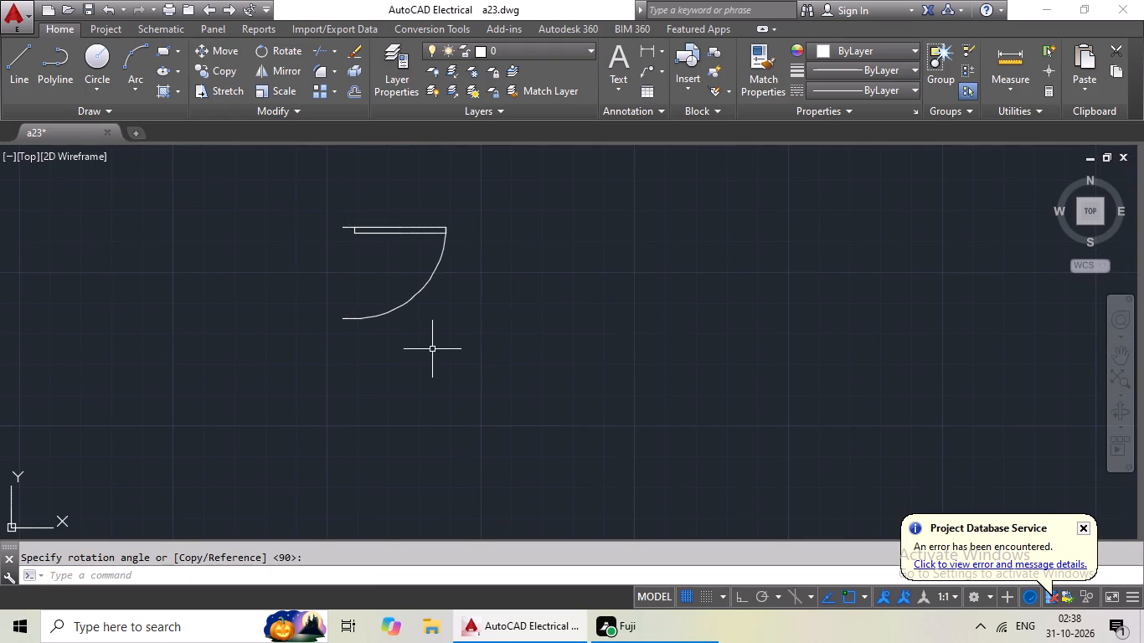
Copy the rotated door and paste it at the lower jamb midpoint of the yellow plan's top-left toilet opening.
left_click(417, 234)
key("ctrl+c")
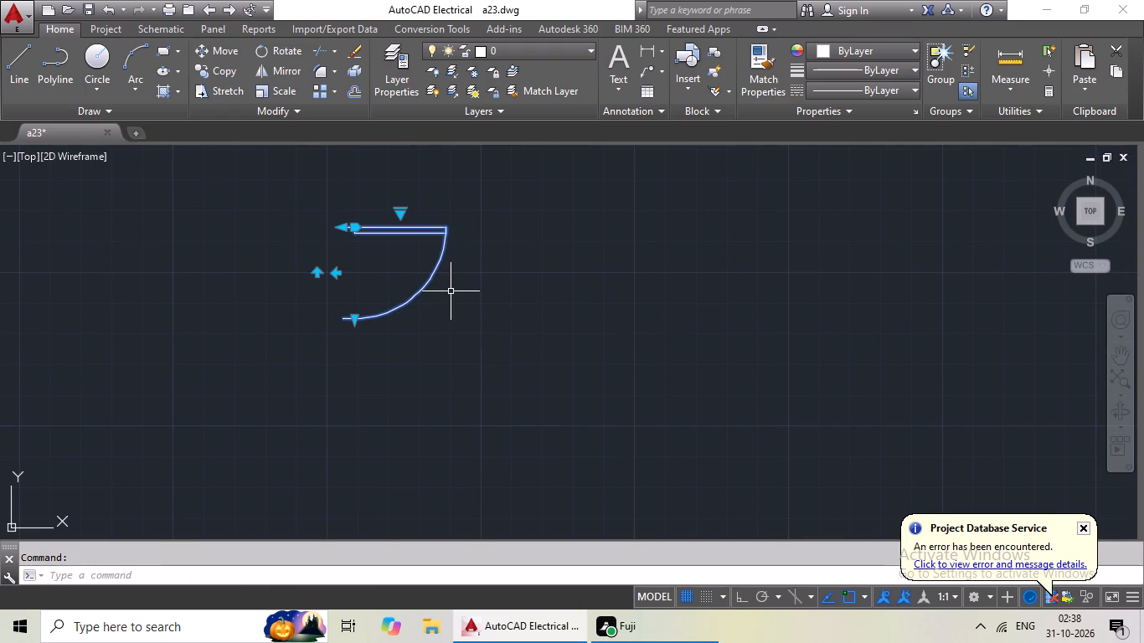
key("ctrl+v")
scroll(451, 312, "down", 2, "ctrl")
middle_click_drag(338, 363, 592, 358)
scroll(420, 368, "down", 1)
middle_click_drag(420, 368, 786, 368)
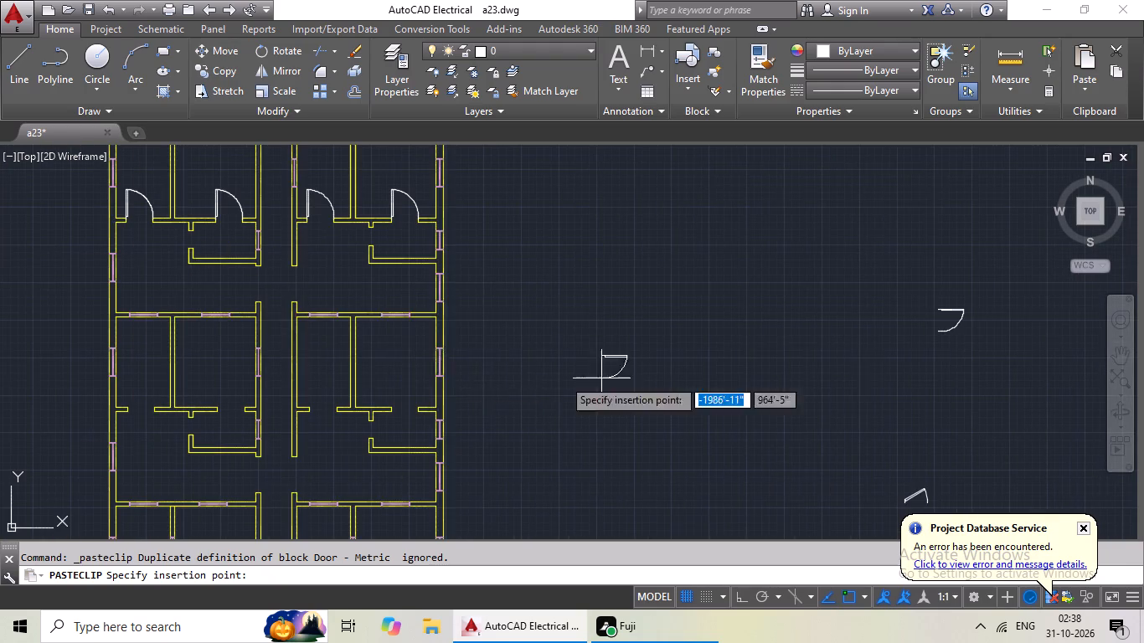
scroll(254, 259, "up", 3)
middle_click_drag(254, 259, 396, 357)
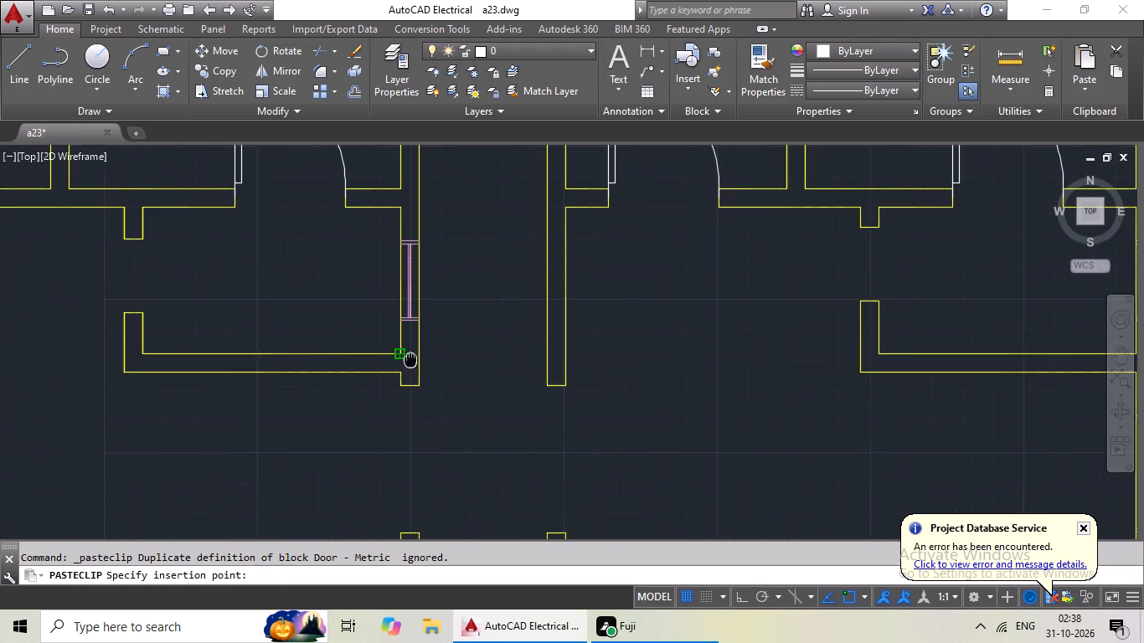
scroll(141, 291, "up", 3)
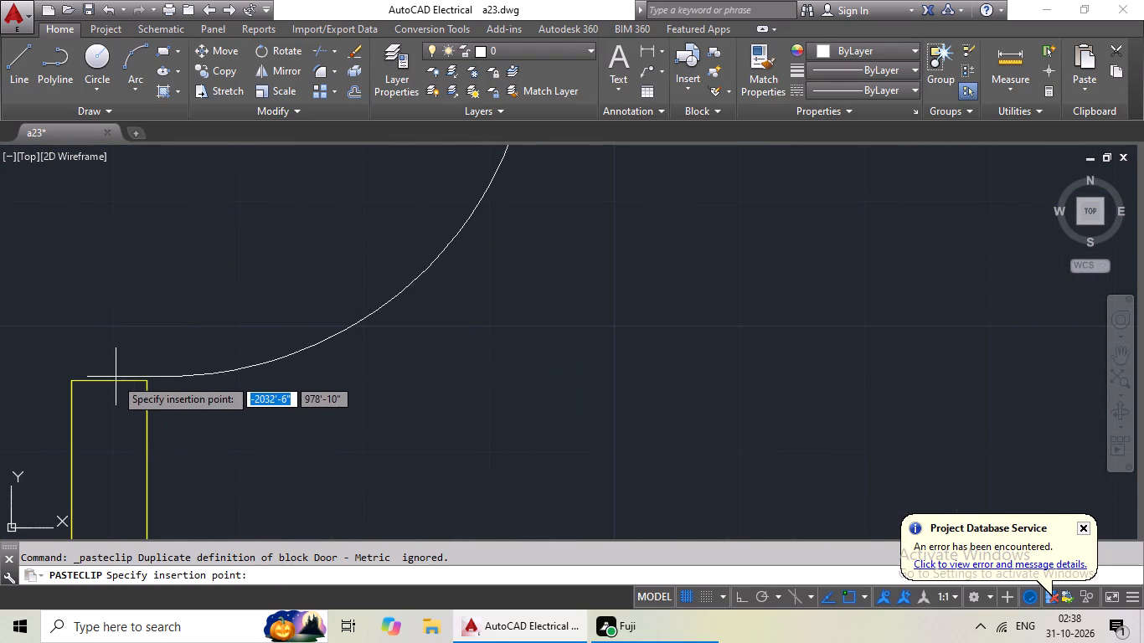
left_click(112, 383)
Scale the top-left toilet door by reference from its lower jamb midpoint so it spans up to the opening's upper jamb.
scroll(263, 376, "down", 4)
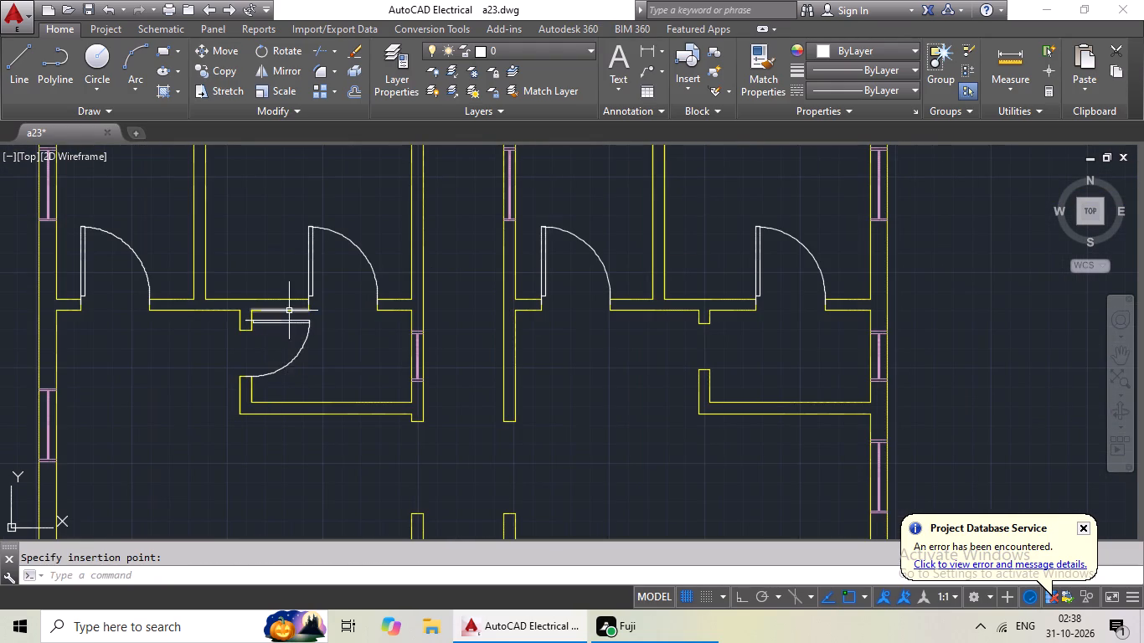
left_click(284, 326)
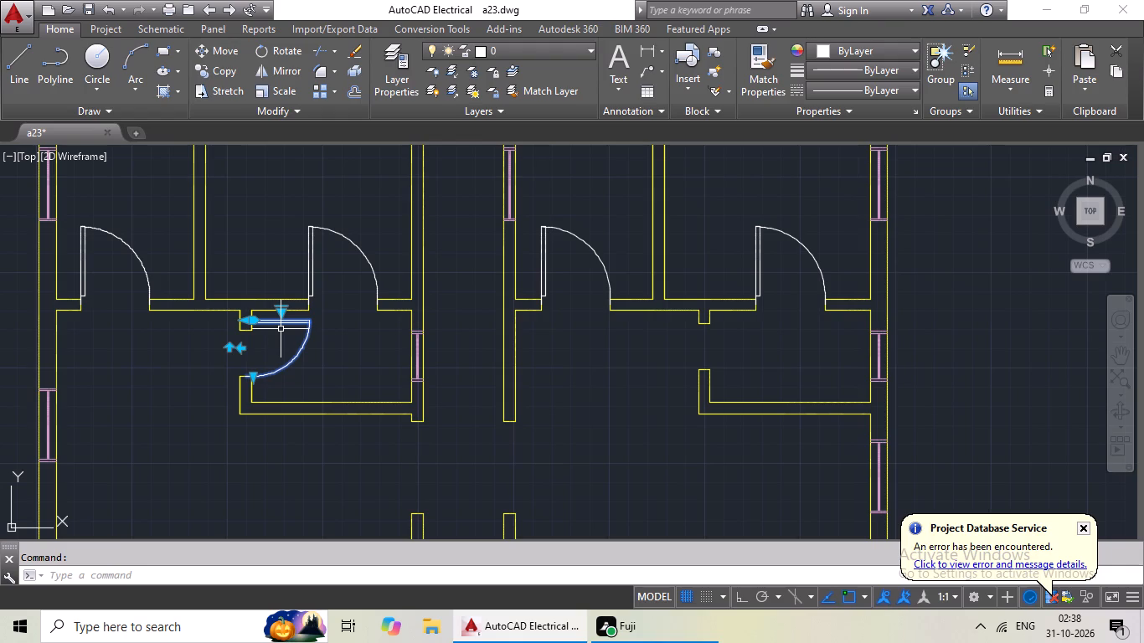
left_click(287, 91)
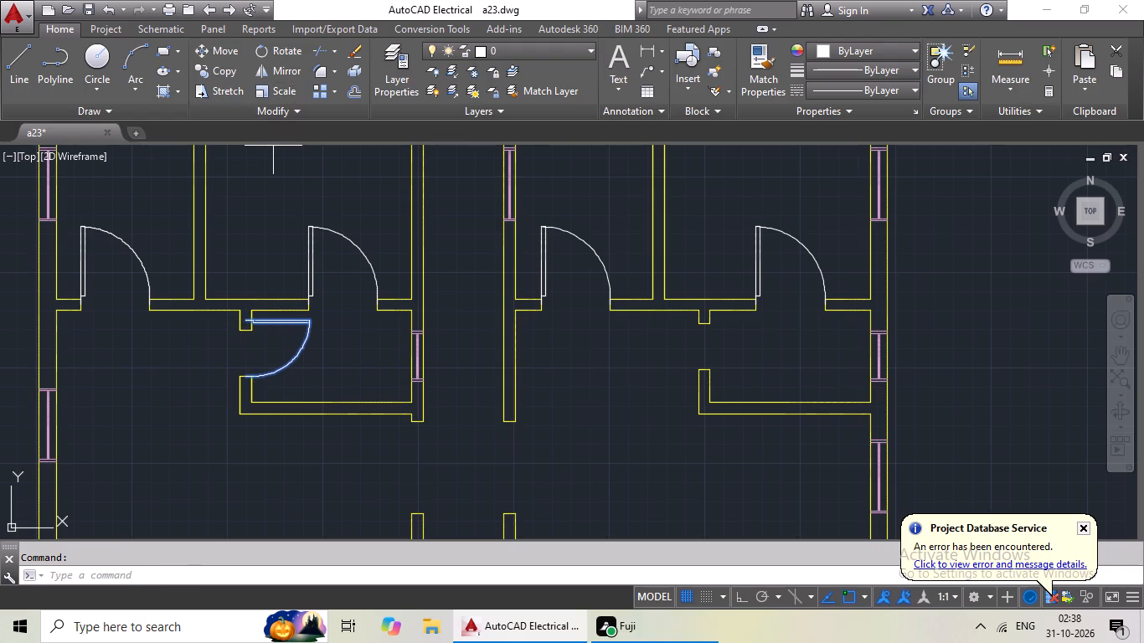
scroll(235, 383, "up", 3)
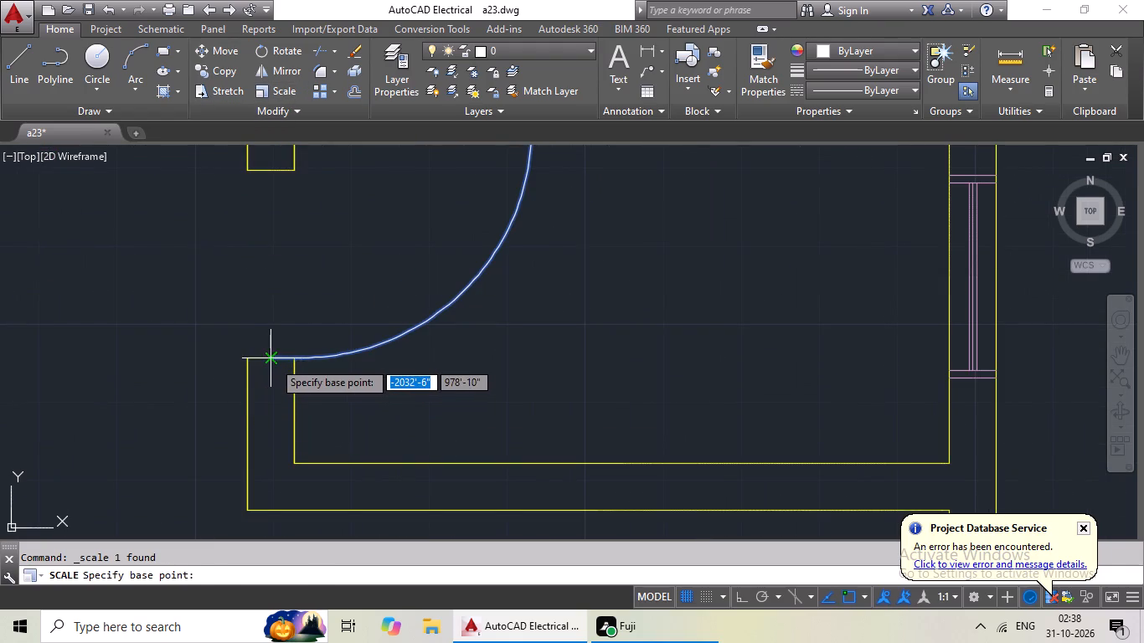
left_click(273, 361)
left_click(288, 574)
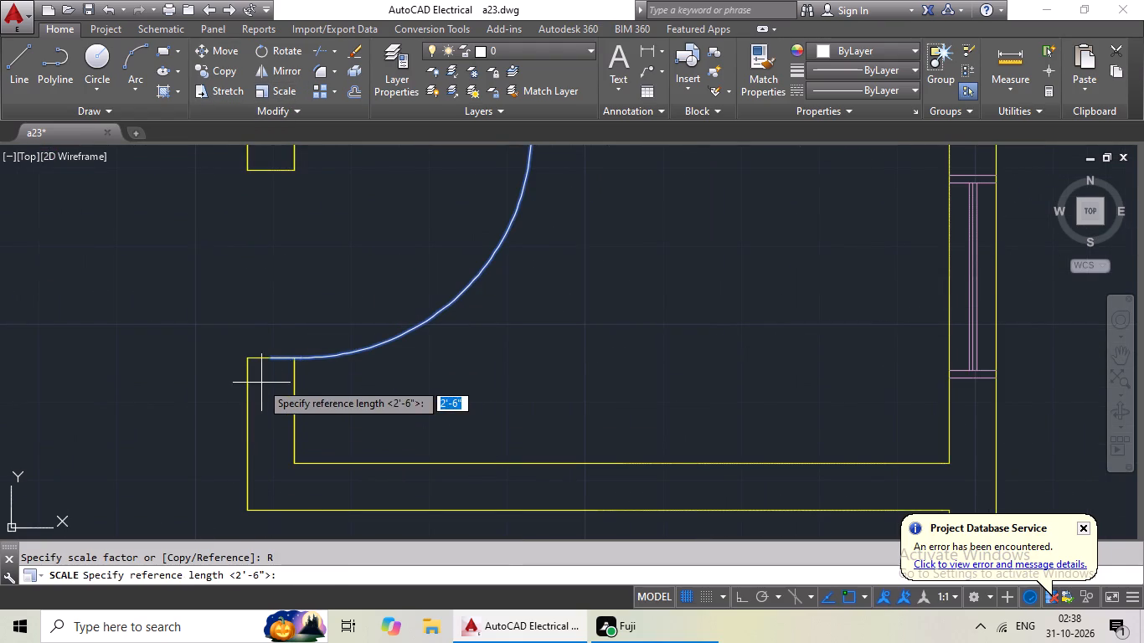
left_click(271, 358)
middle_click_drag(276, 411, 273, 458)
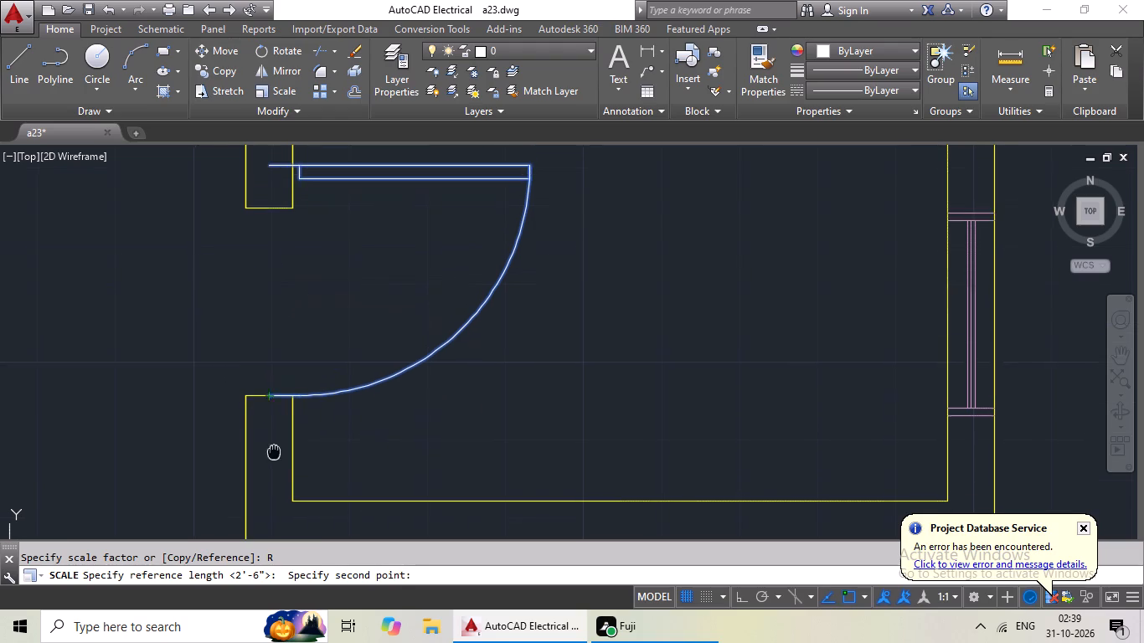
middle_click_drag(273, 458, 271, 468)
scroll(269, 191, "up", 2)
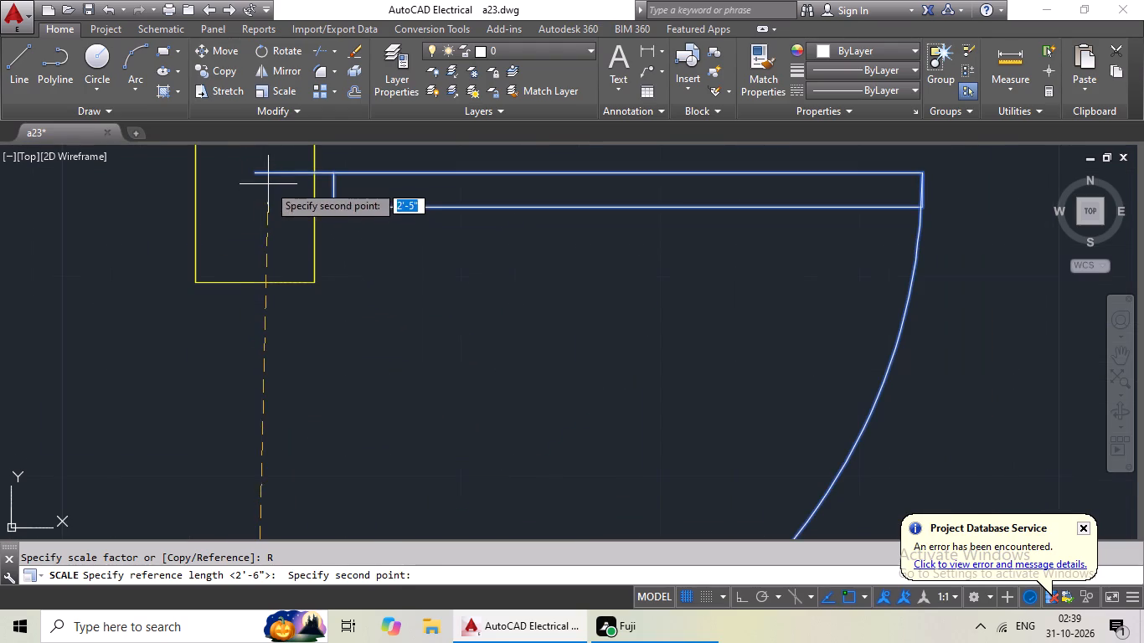
left_click(259, 176)
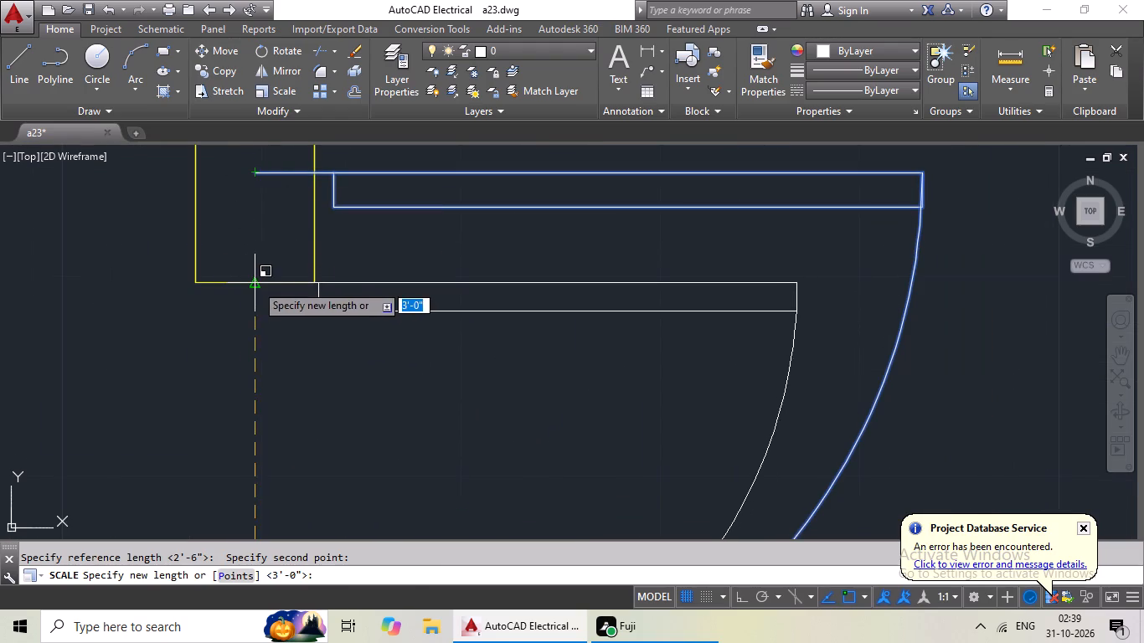
left_click(255, 284)
Copy the fitted toilet door and paste it at the lower jamb midpoint of the yellow plan's top-right toilet opening.
scroll(406, 280, "down", 6)
middle_click_drag(471, 311, 343, 314)
middle_click_drag(386, 317, 378, 318)
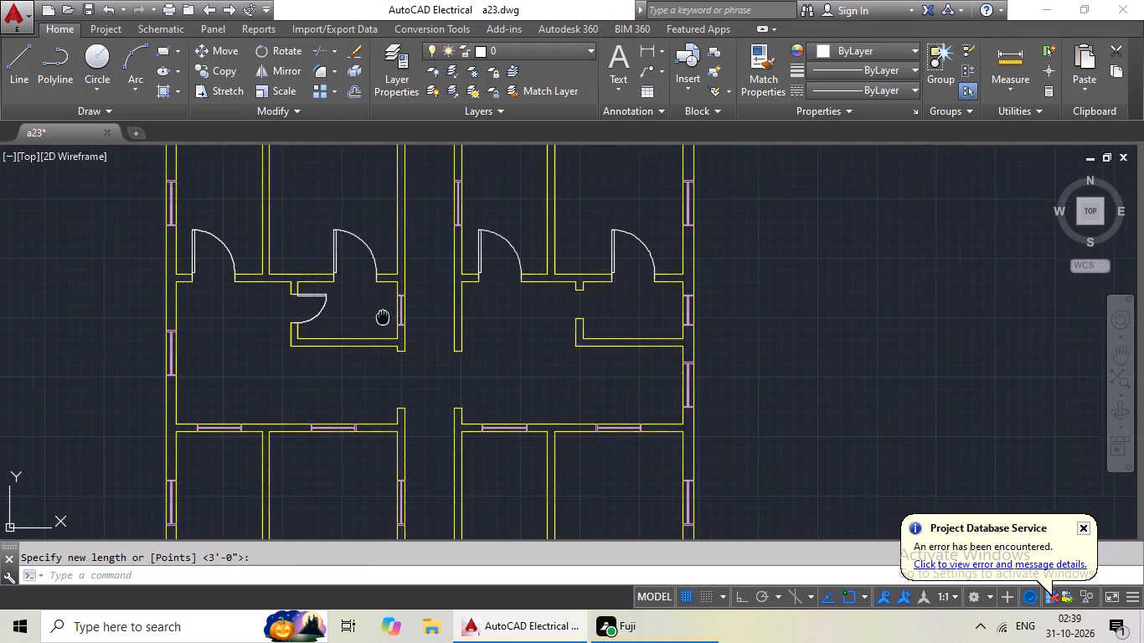
middle_click_drag(378, 318, 373, 320)
left_click(297, 300)
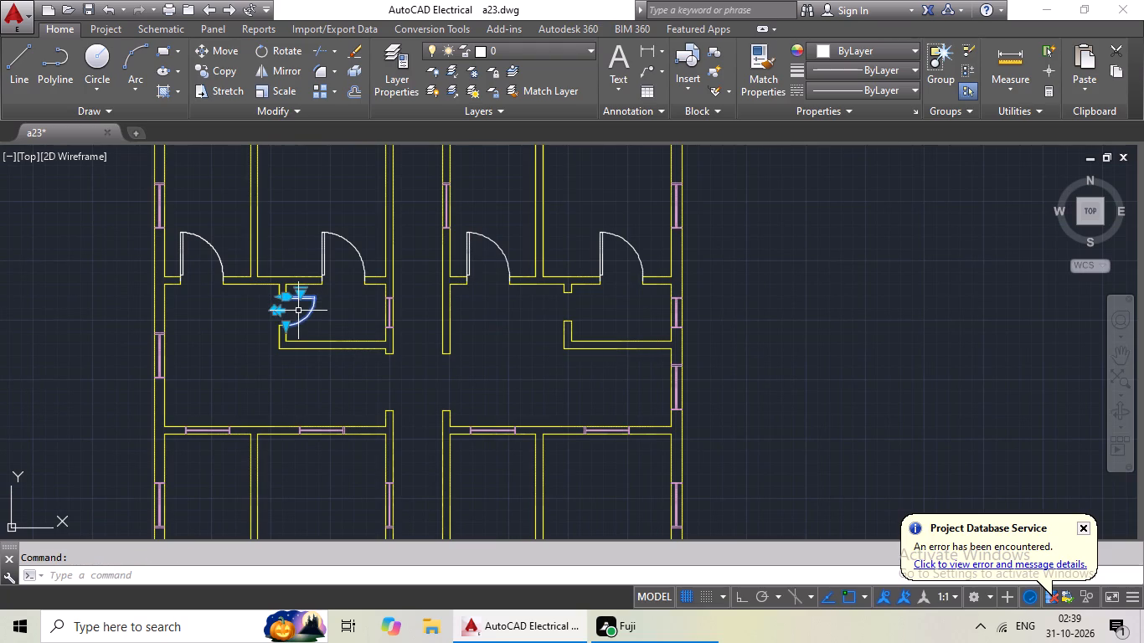
key("ctrl+c")
key("ctrl+v")
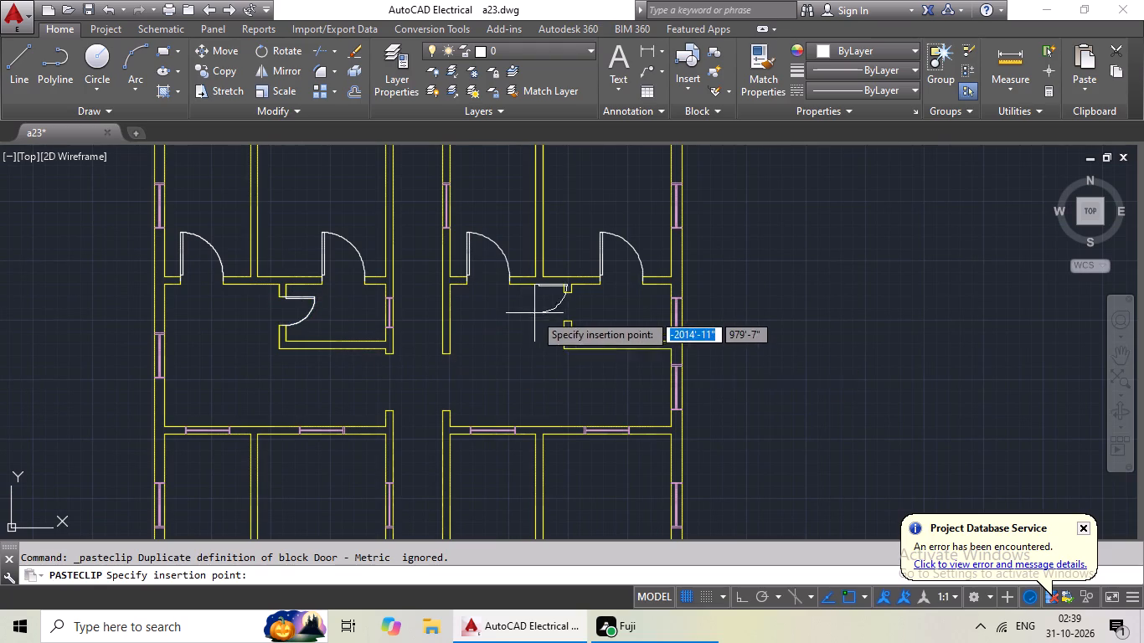
scroll(542, 311, "up", 3)
scroll(668, 330, "up", 4)
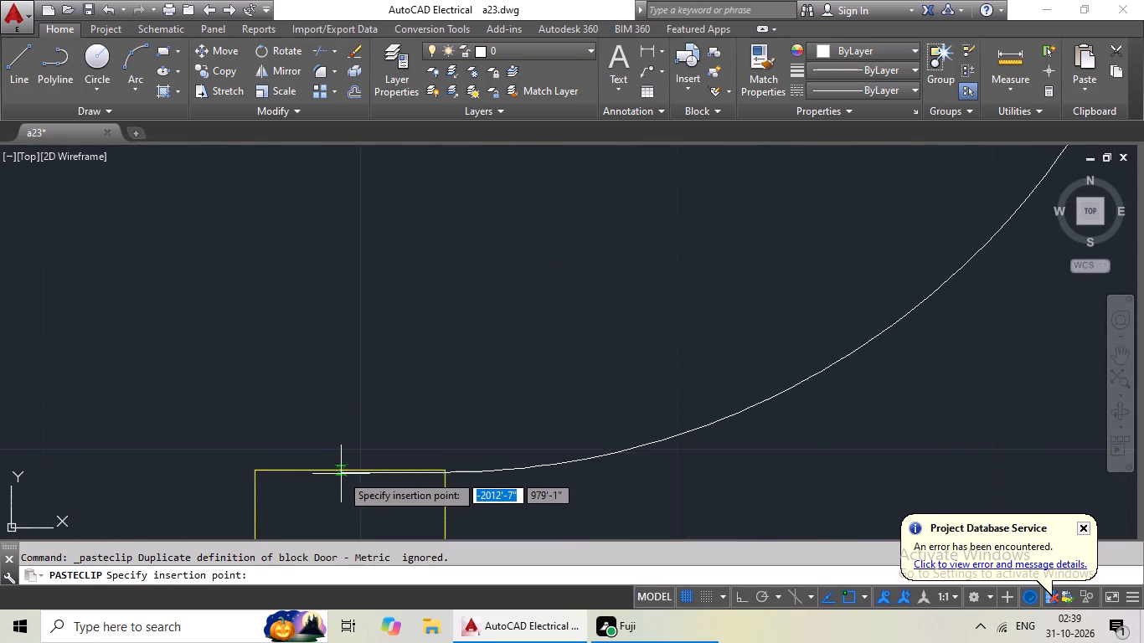
left_click(349, 473)
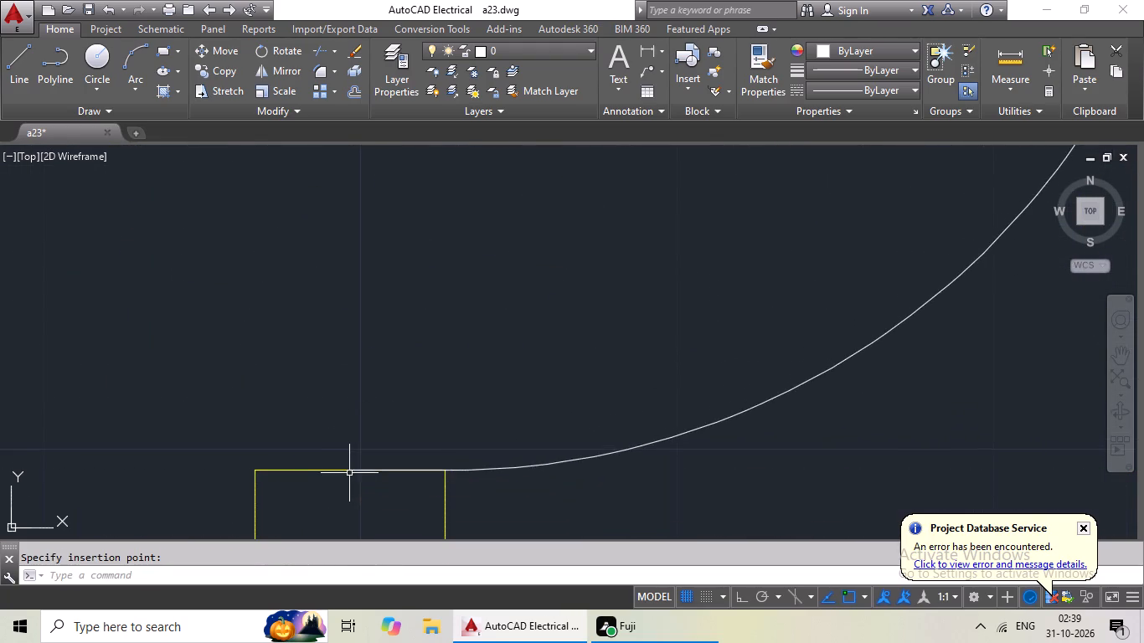
Copy the spare door beside the yellow plan and paste it at the upper-right hall entrance's lower jamb midpoint, on the central corridor.
scroll(465, 462, "down", 5)
middle_click_drag(523, 512, 529, 399)
scroll(533, 362, "down", 3)
middle_click_drag(511, 451, 544, 357)
scroll(484, 329, "up", 1)
middle_click_drag(499, 326, 260, 333)
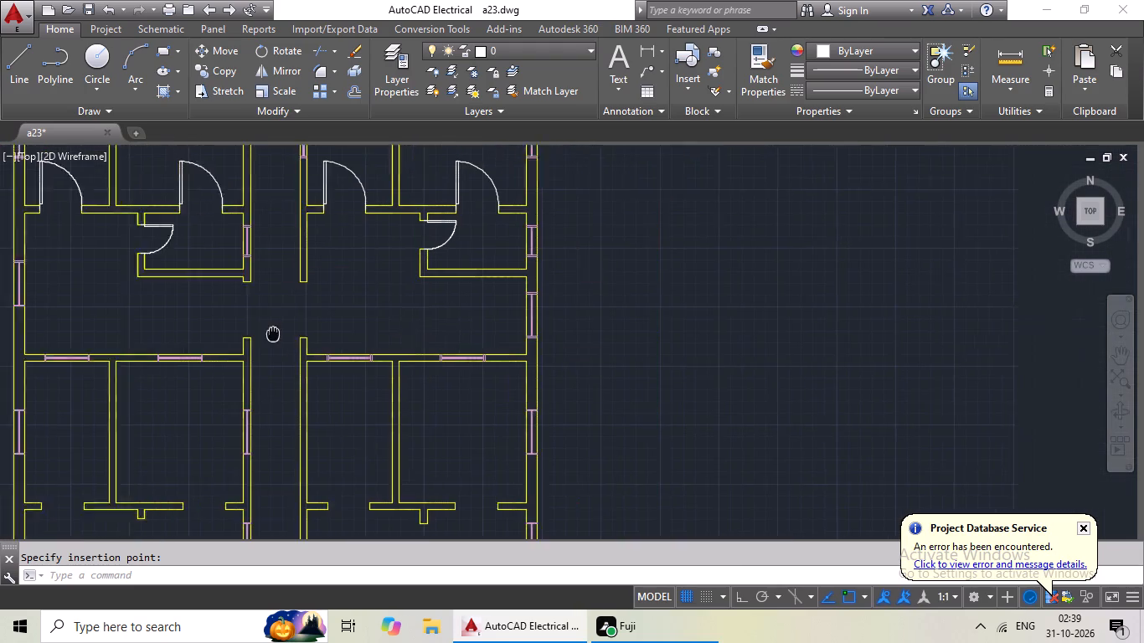
scroll(338, 320, "down", 1)
middle_click_drag(595, 333, 374, 330)
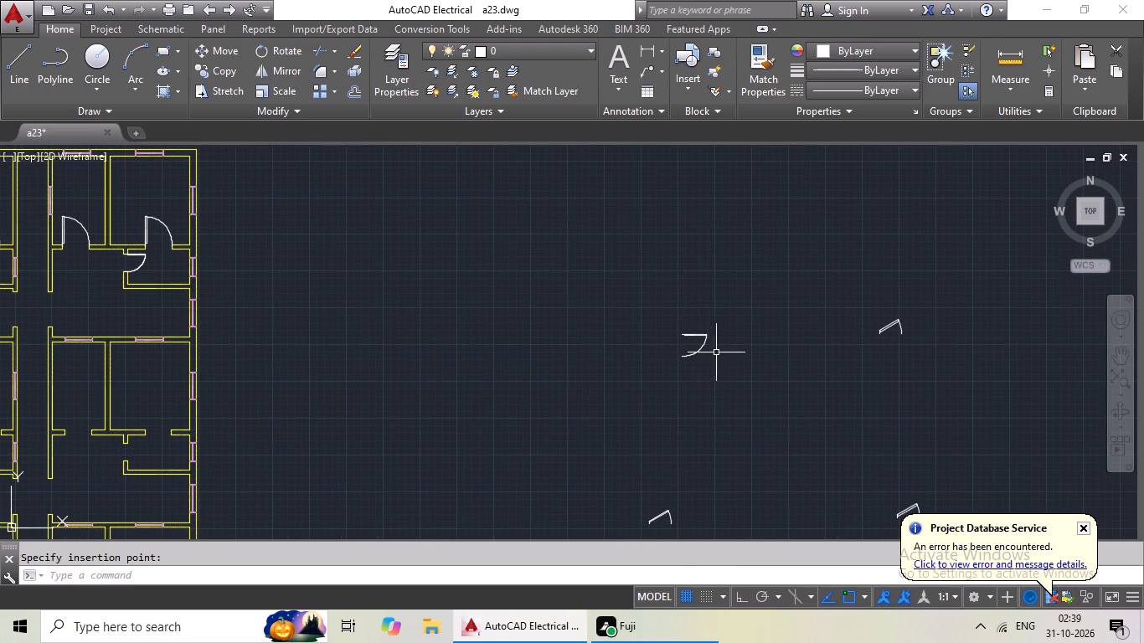
left_click(694, 337)
key("ctrl+c")
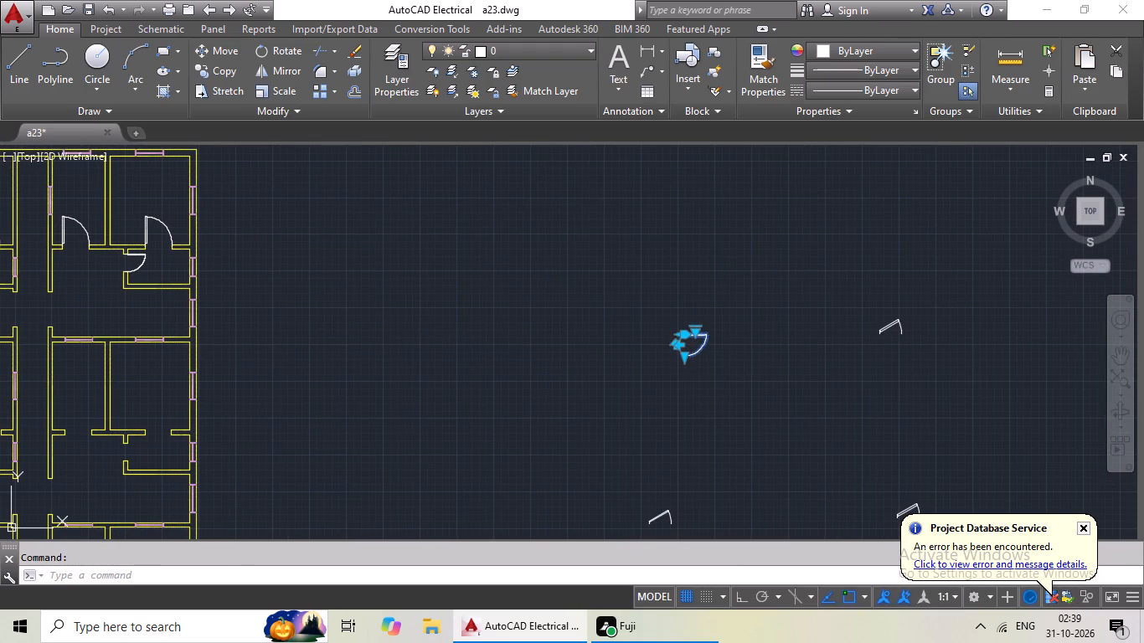
key("ctrl+v")
scroll(550, 388, "down", 1, "ctrl")
middle_click_drag(550, 388, 720, 385, "ctrl")
scroll(317, 336, "up", 4)
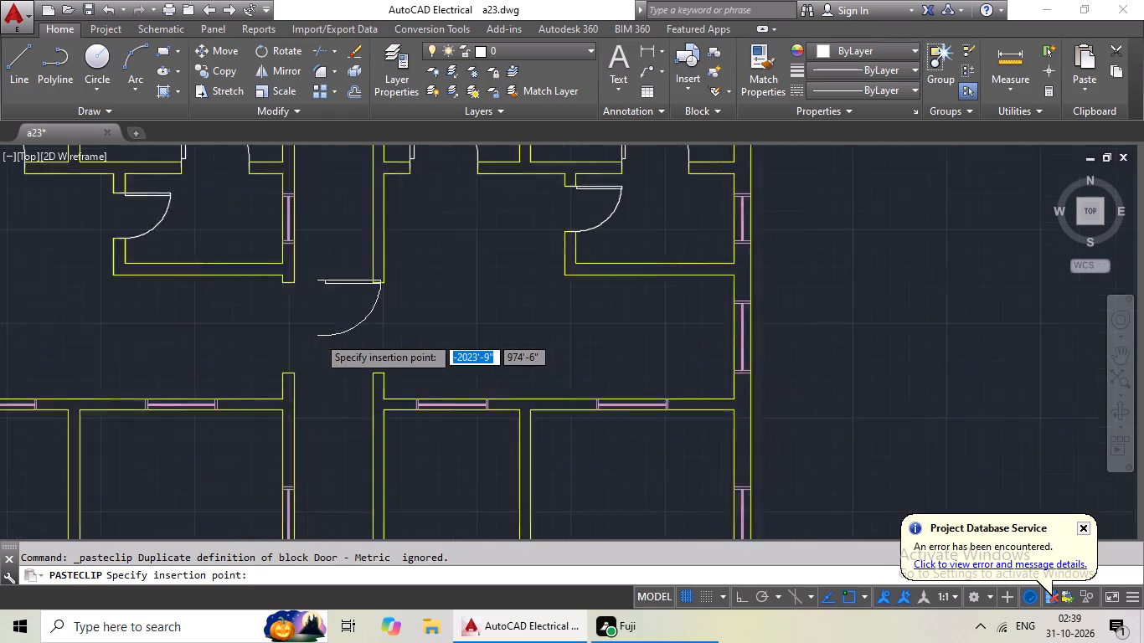
scroll(405, 367, "up", 4)
scroll(446, 474, "down", 2)
middle_click_drag(458, 455, 459, 455)
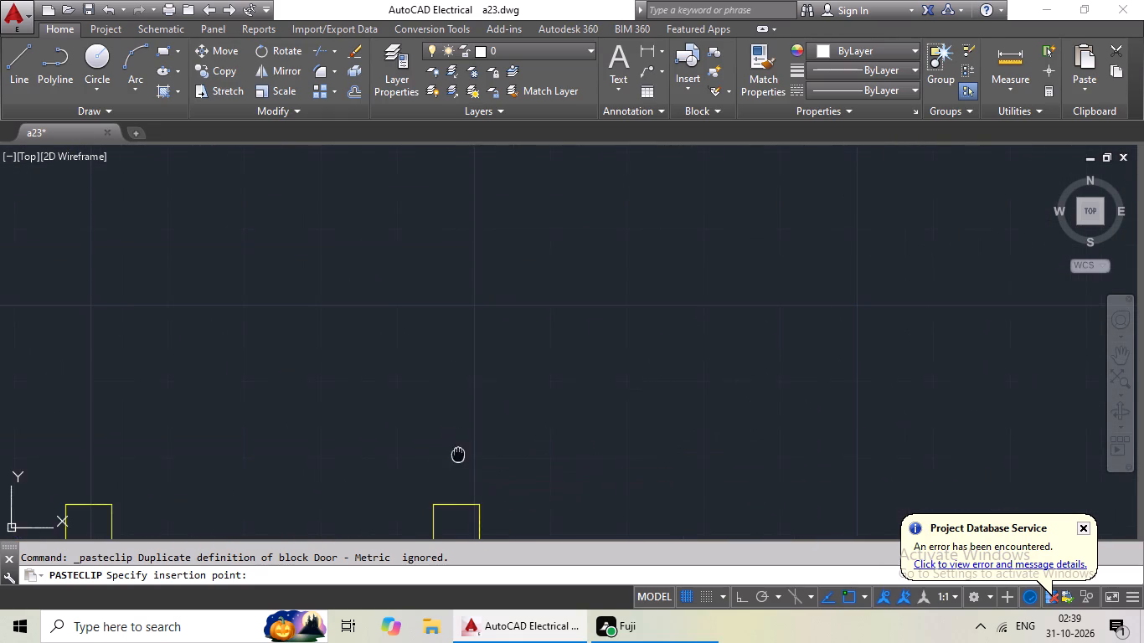
middle_click_drag(459, 455, 458, 355)
scroll(456, 409, "up", 1)
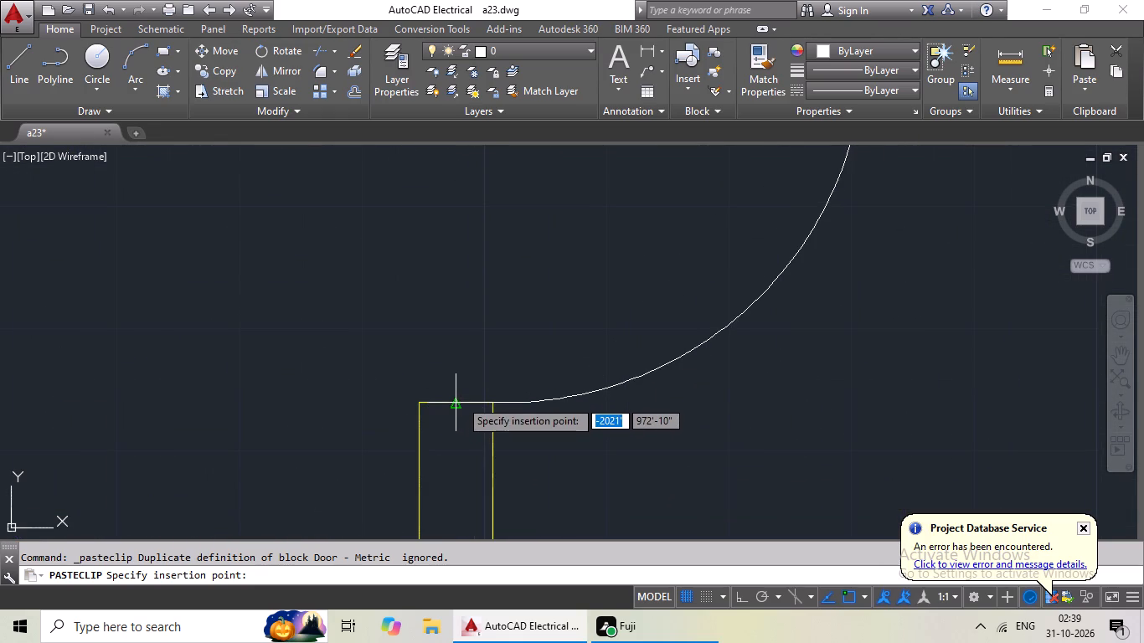
left_click(460, 399)
Scale the hall entrance door by reference from its lower jamb midpoint so it spans up to the opening's upper jamb.
scroll(488, 368, "down", 2)
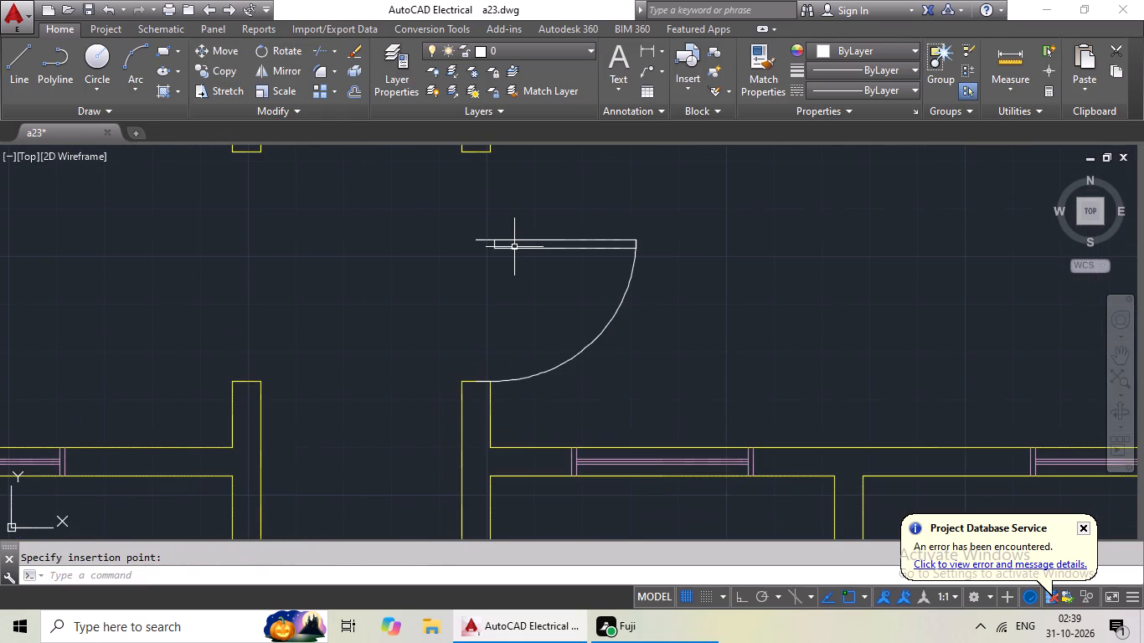
left_click(513, 249)
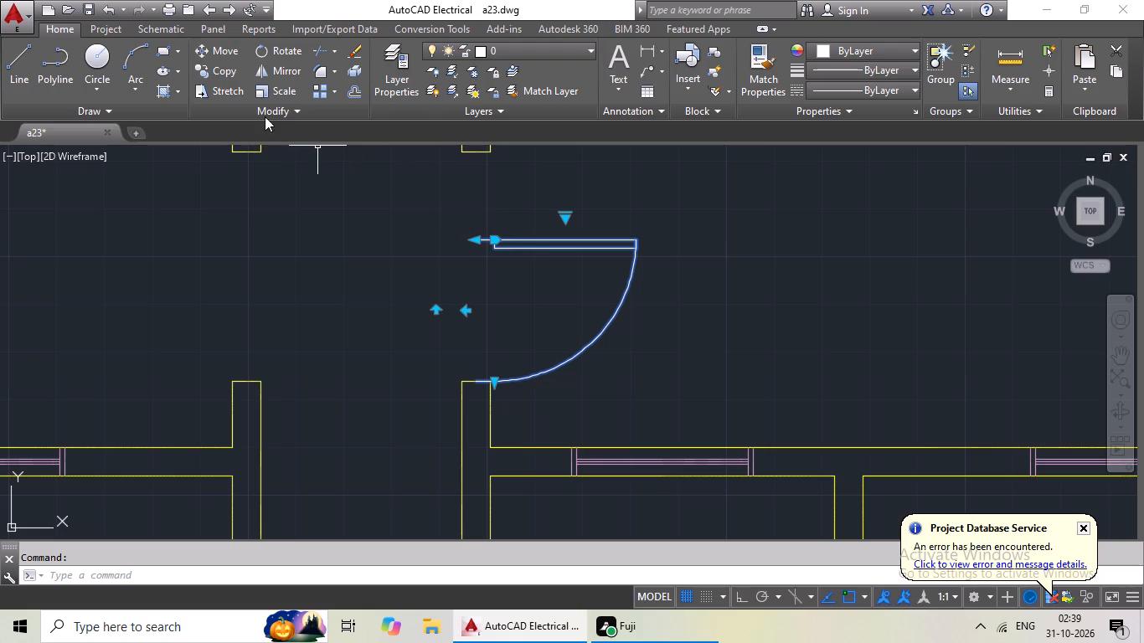
left_click(257, 89)
scroll(477, 393, "up", 1)
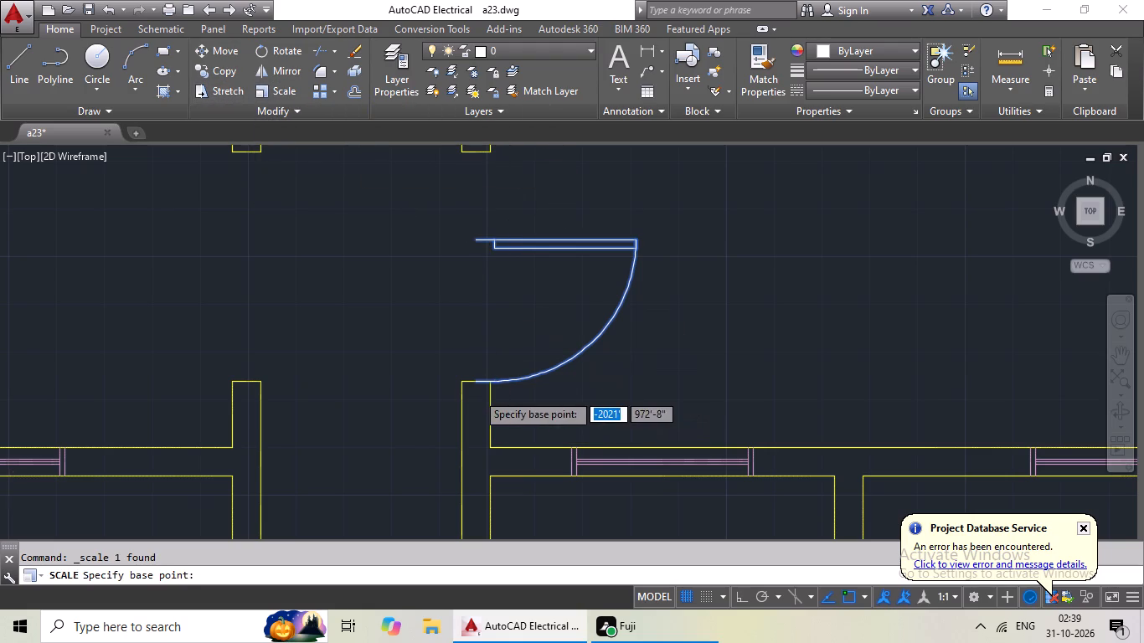
scroll(477, 393, "up", 1)
left_click(474, 367)
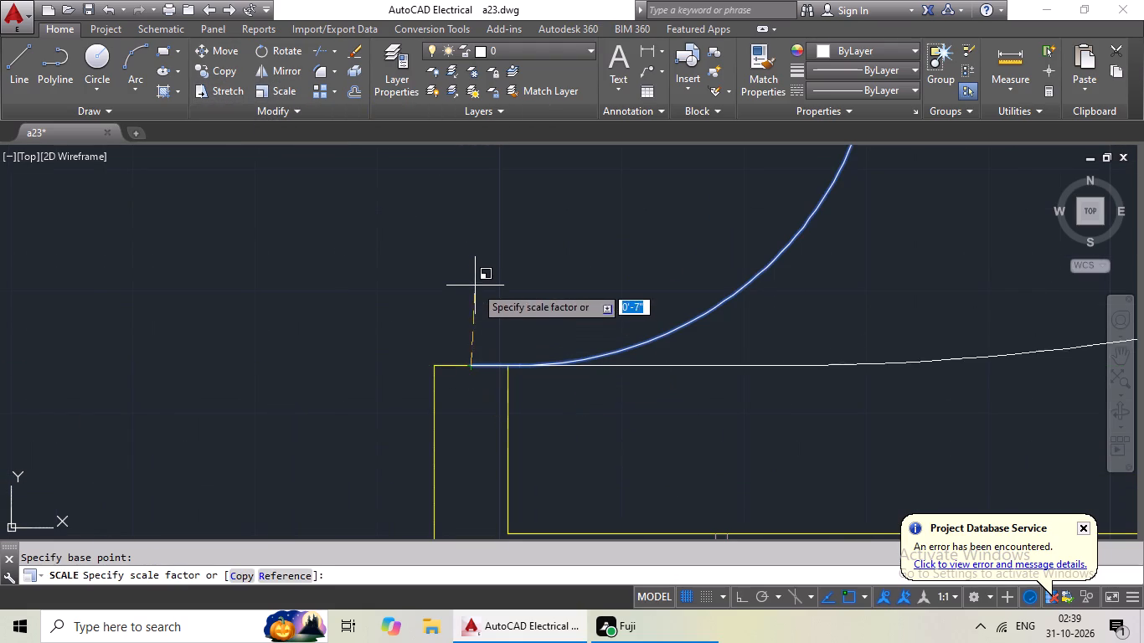
left_click(260, 579)
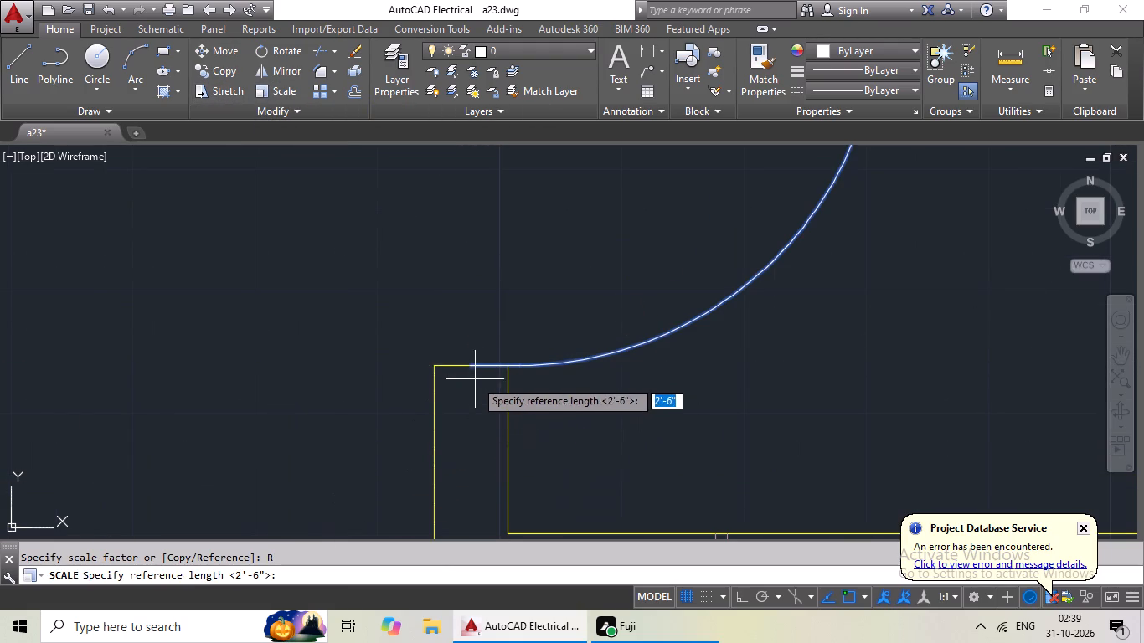
left_click(475, 366)
middle_click_drag(486, 260, 458, 475)
scroll(460, 462, "down", 1)
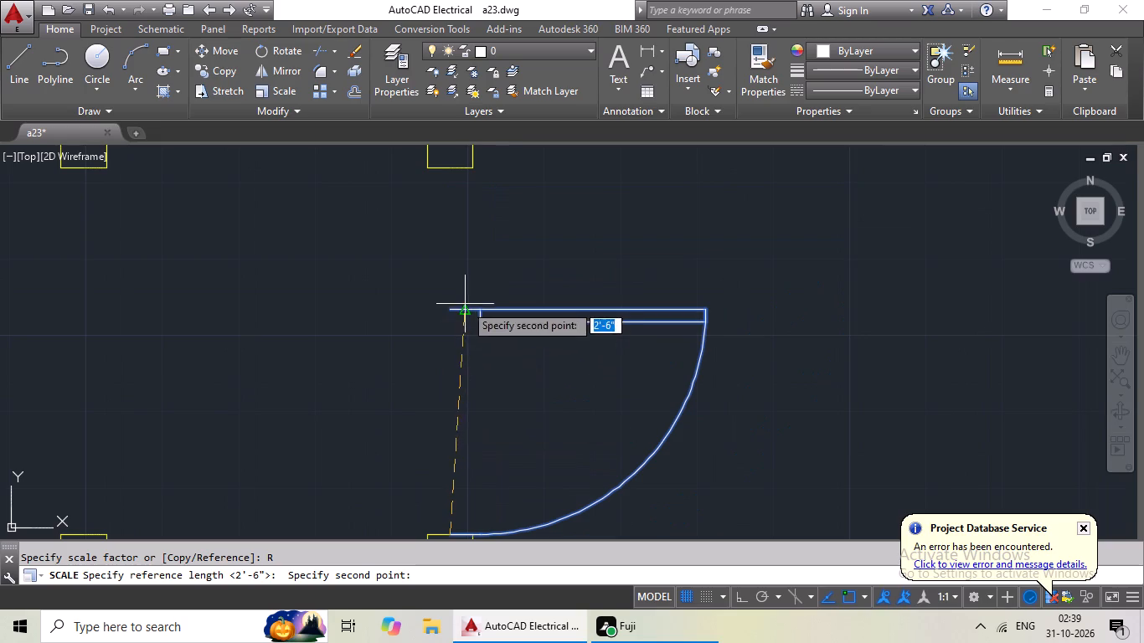
left_click(456, 310)
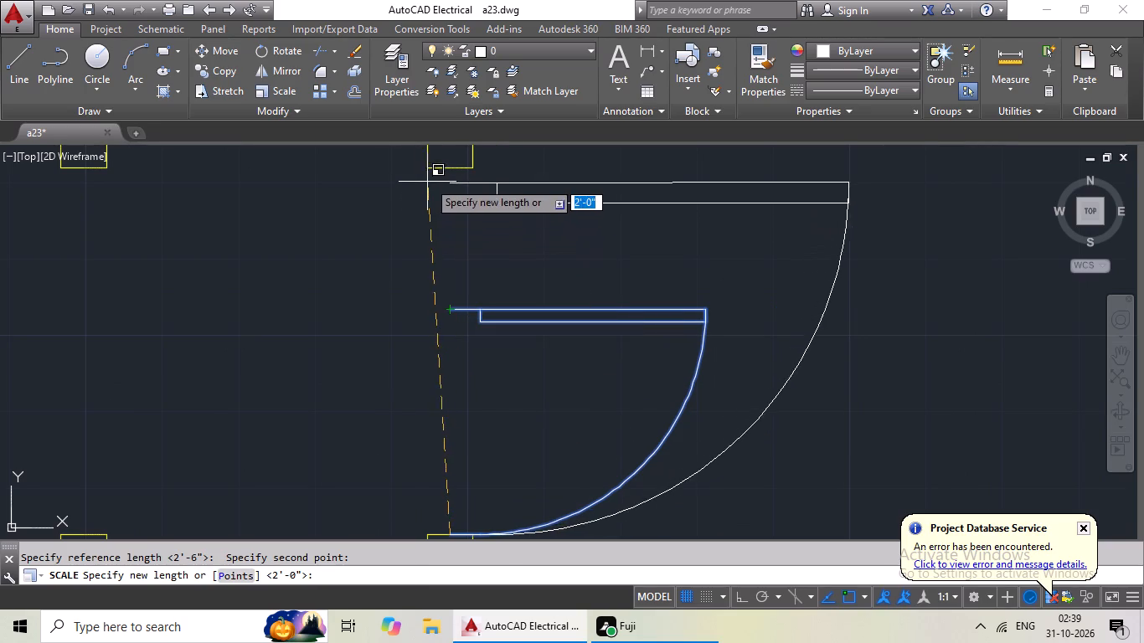
left_click(448, 167)
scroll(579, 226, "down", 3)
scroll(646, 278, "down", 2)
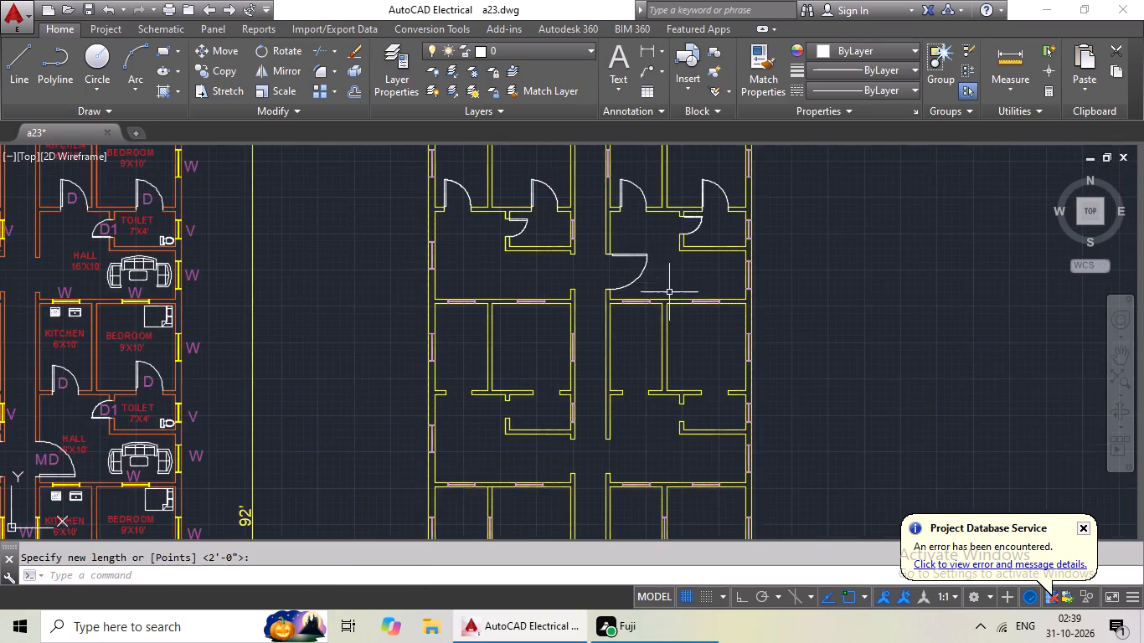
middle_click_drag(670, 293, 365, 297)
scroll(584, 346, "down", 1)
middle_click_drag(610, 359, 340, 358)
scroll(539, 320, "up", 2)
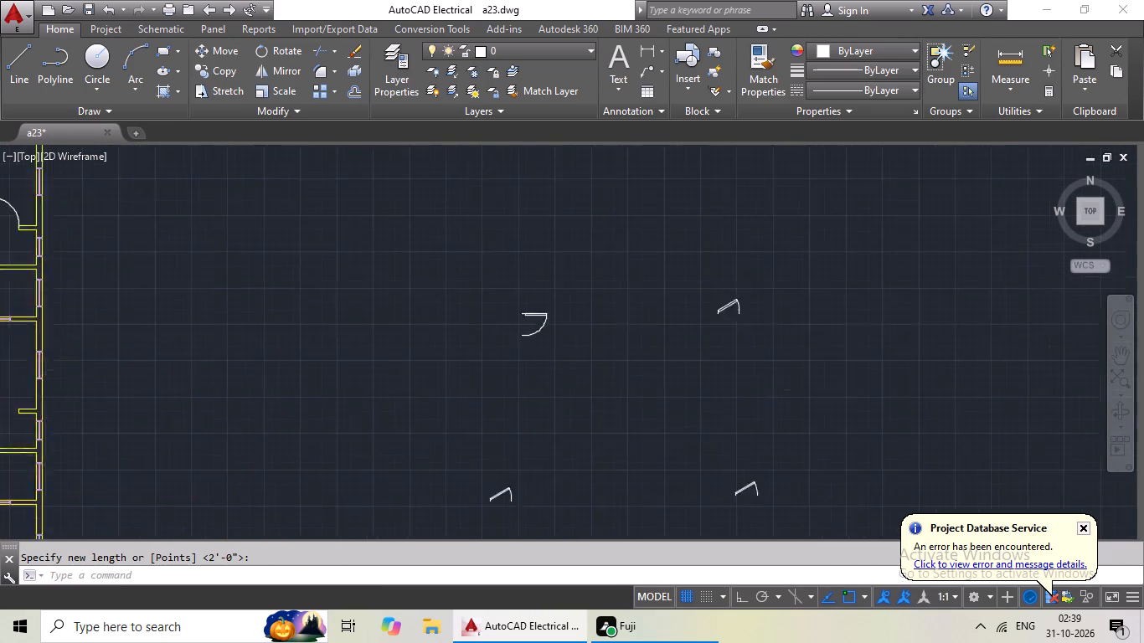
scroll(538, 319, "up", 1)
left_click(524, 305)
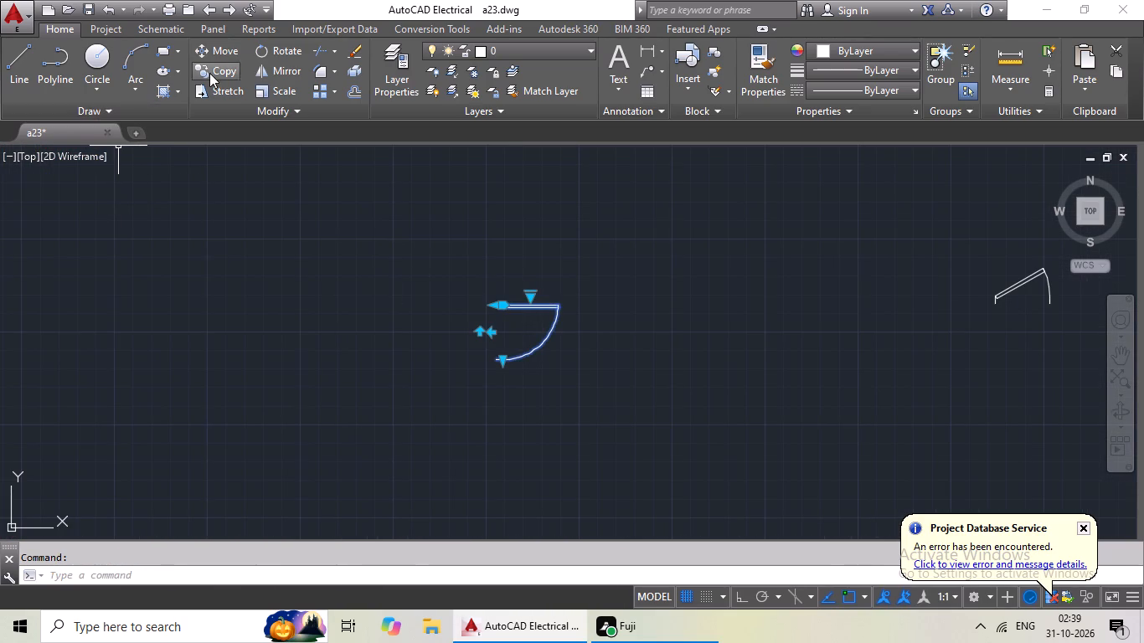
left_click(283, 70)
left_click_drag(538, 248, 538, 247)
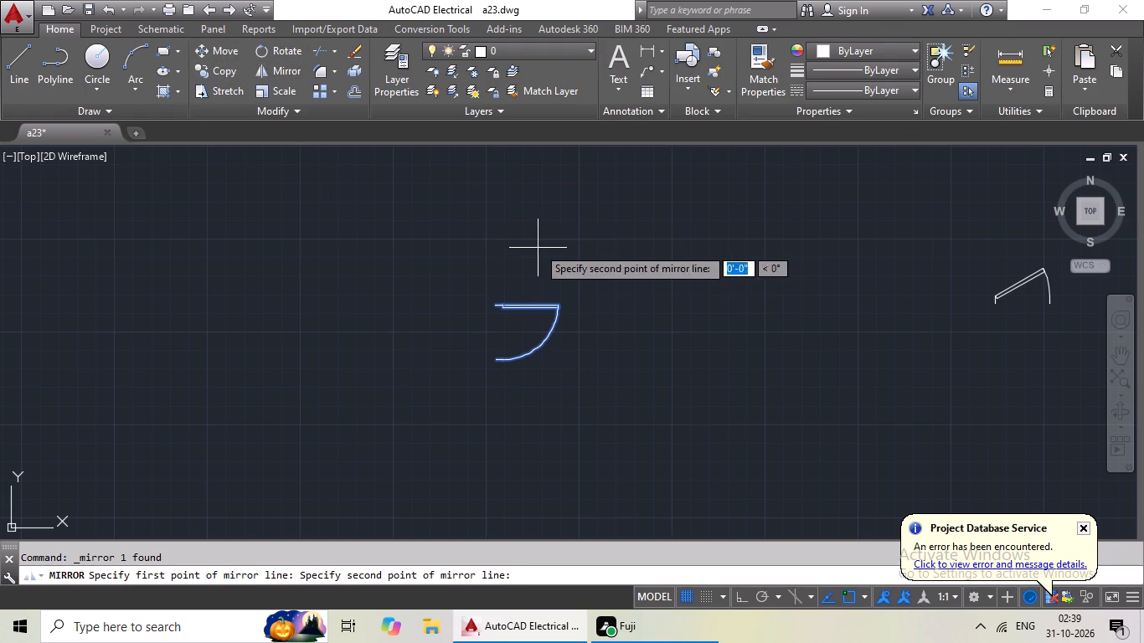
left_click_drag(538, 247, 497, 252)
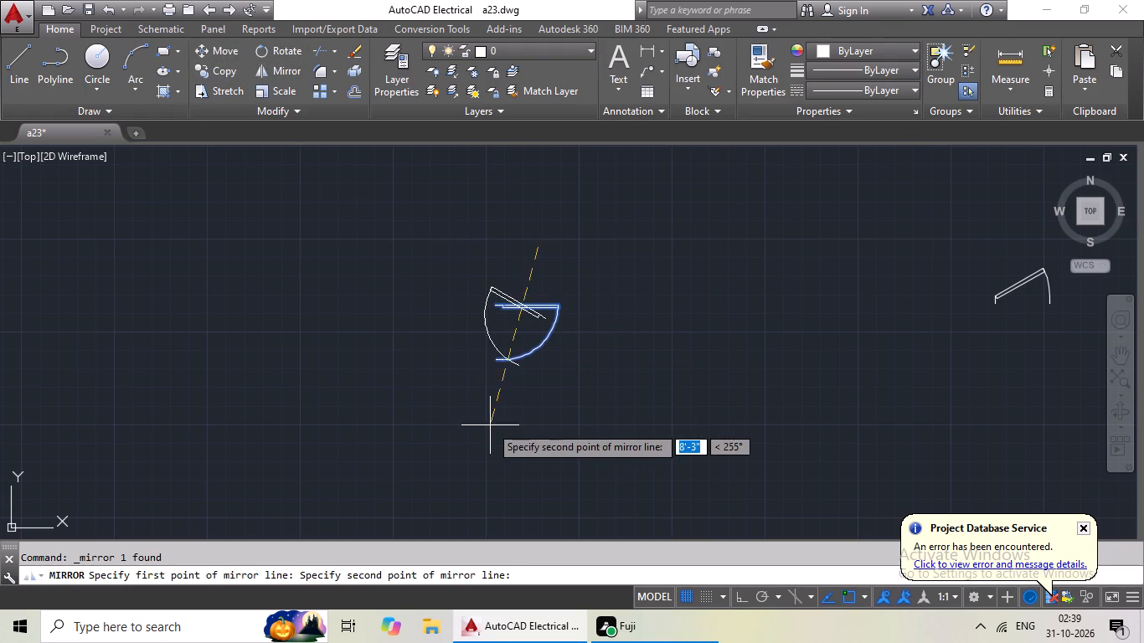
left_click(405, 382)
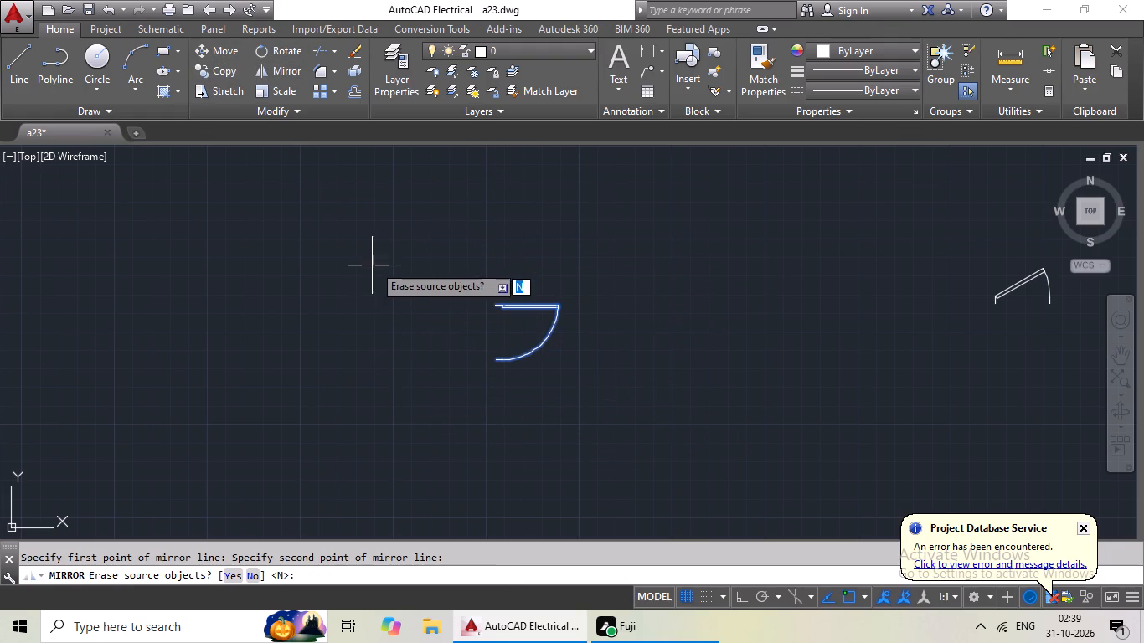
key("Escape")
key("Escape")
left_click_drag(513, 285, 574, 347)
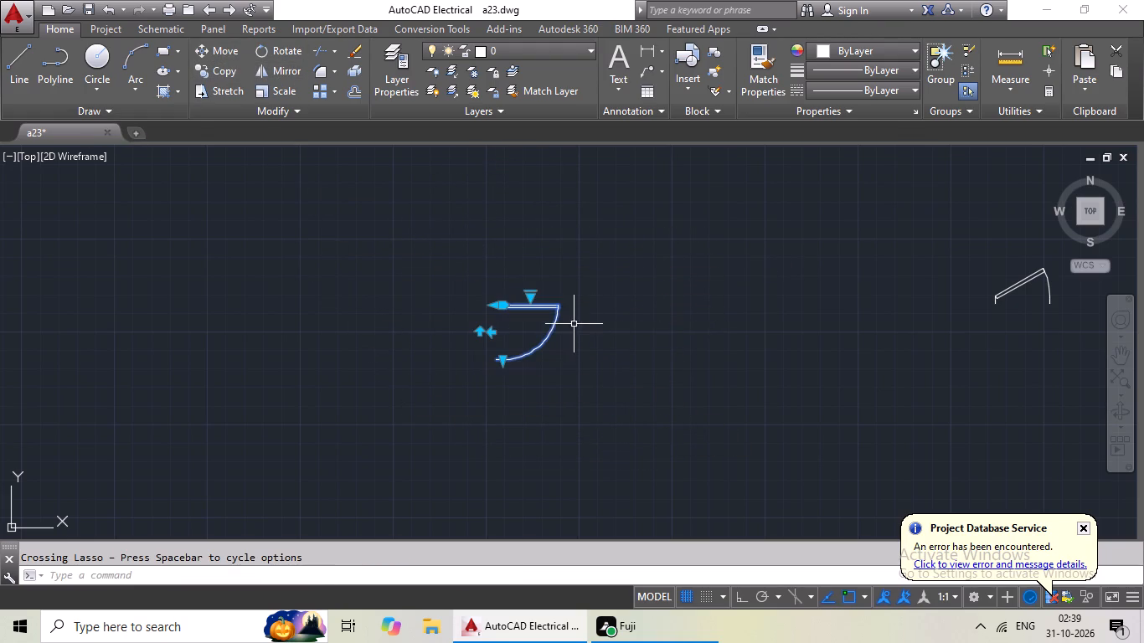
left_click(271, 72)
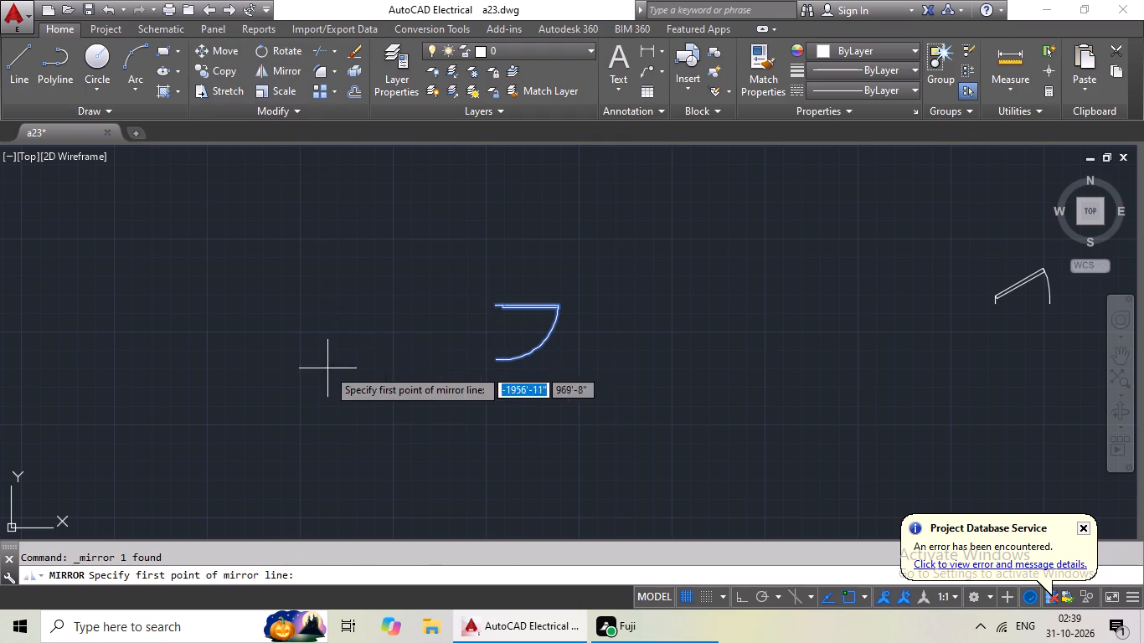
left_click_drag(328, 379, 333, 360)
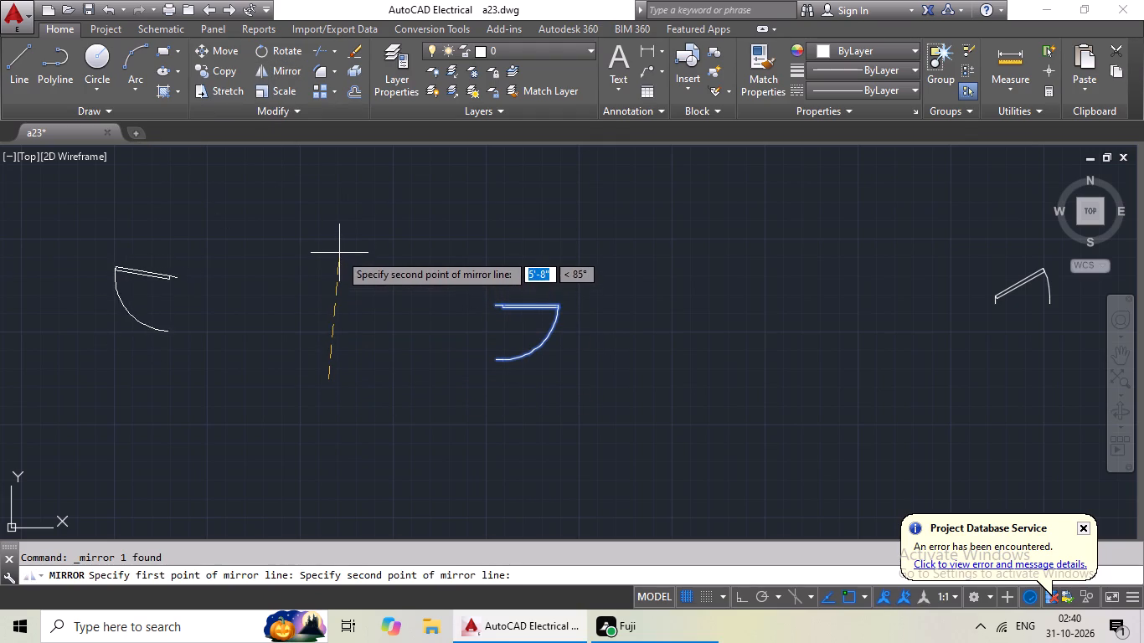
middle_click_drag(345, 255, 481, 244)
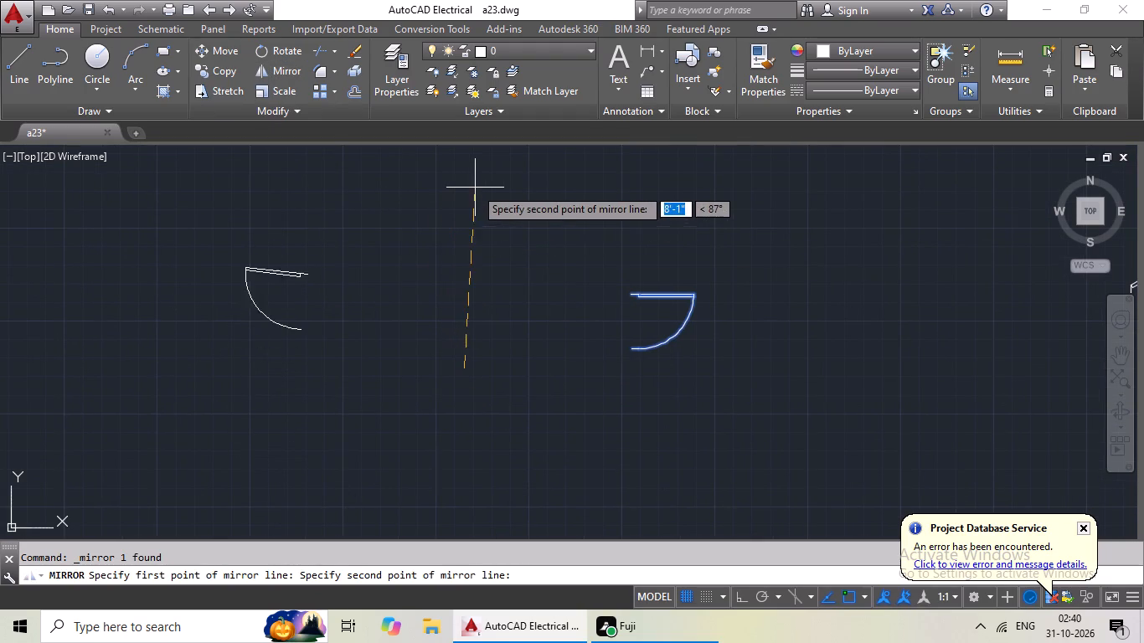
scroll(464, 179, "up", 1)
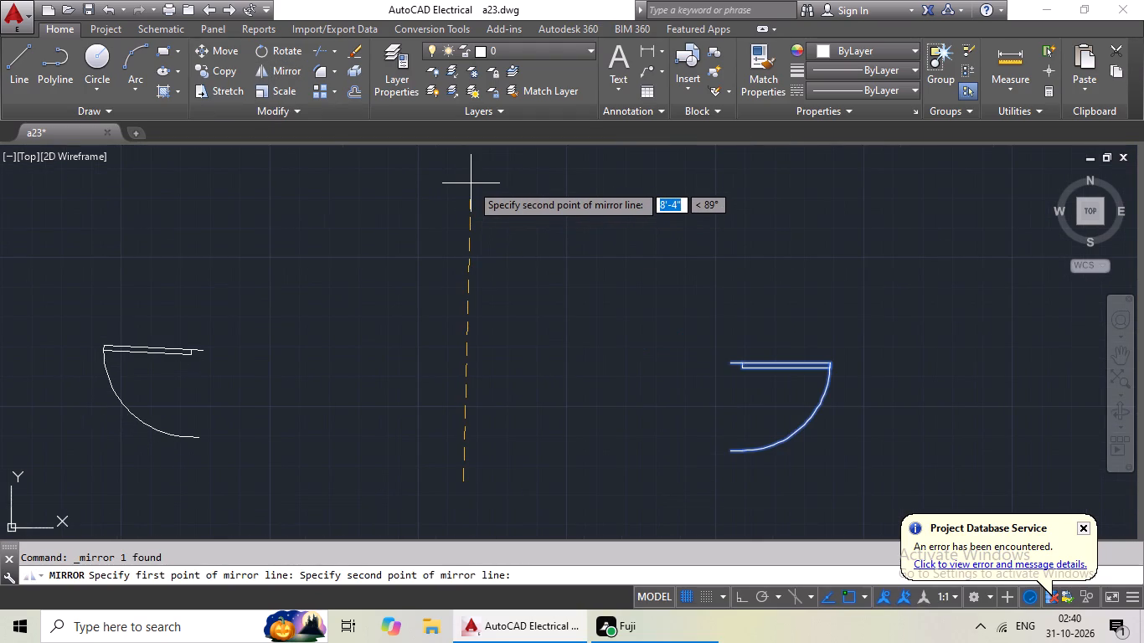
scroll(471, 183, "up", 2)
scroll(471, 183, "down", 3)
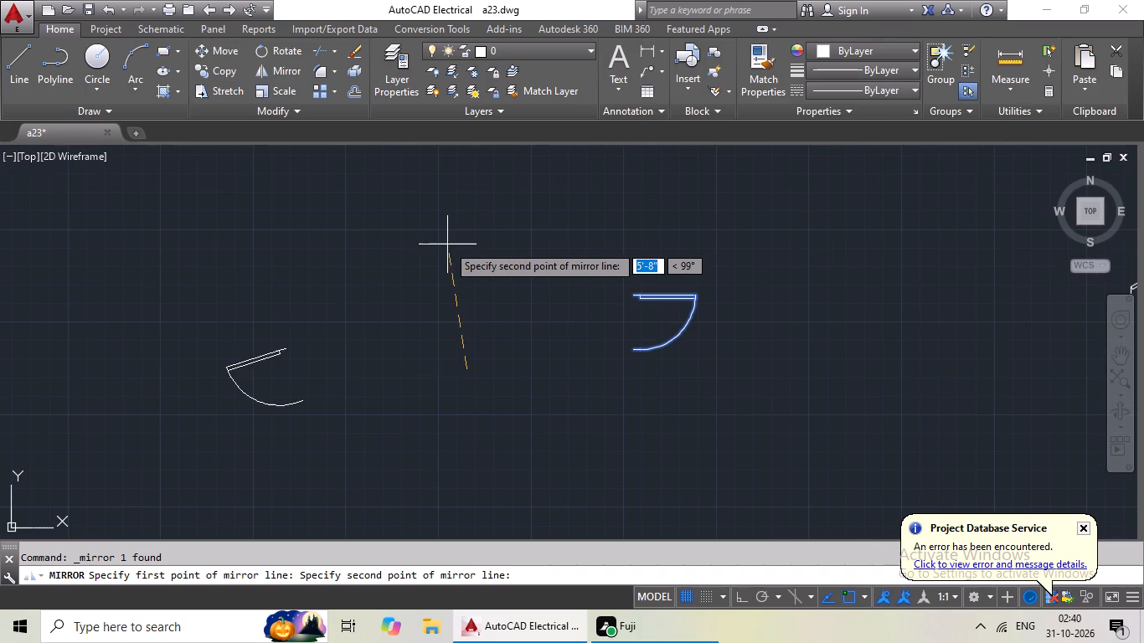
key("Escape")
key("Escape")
Mirror the spare door across a vertical line on its open side with ortho on, erasing the source door.
left_click(647, 299)
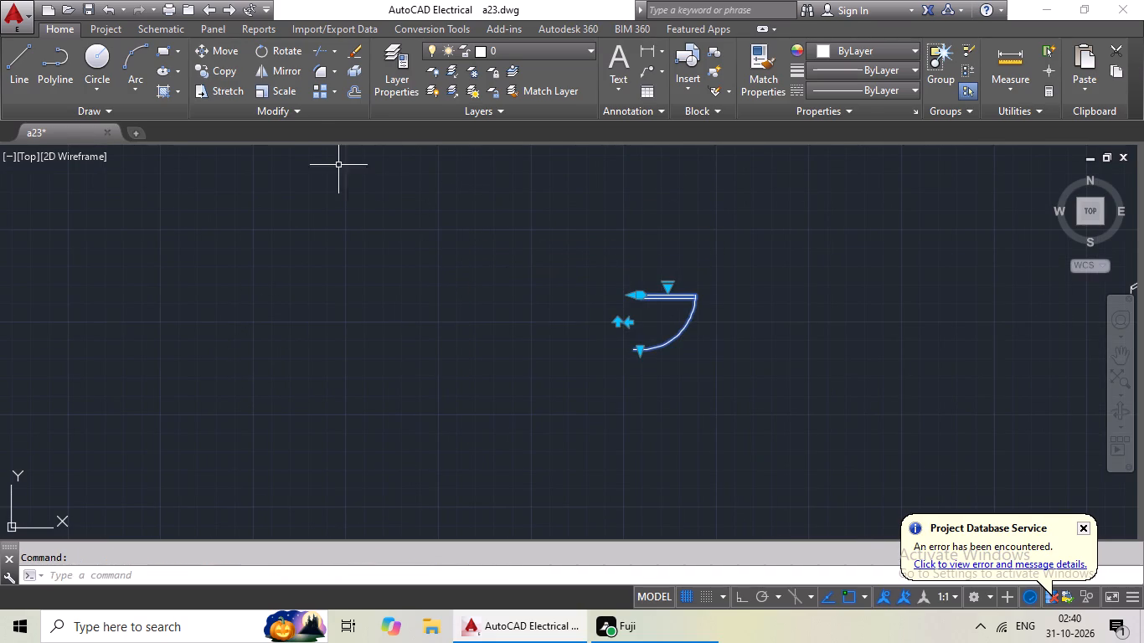
left_click(290, 74)
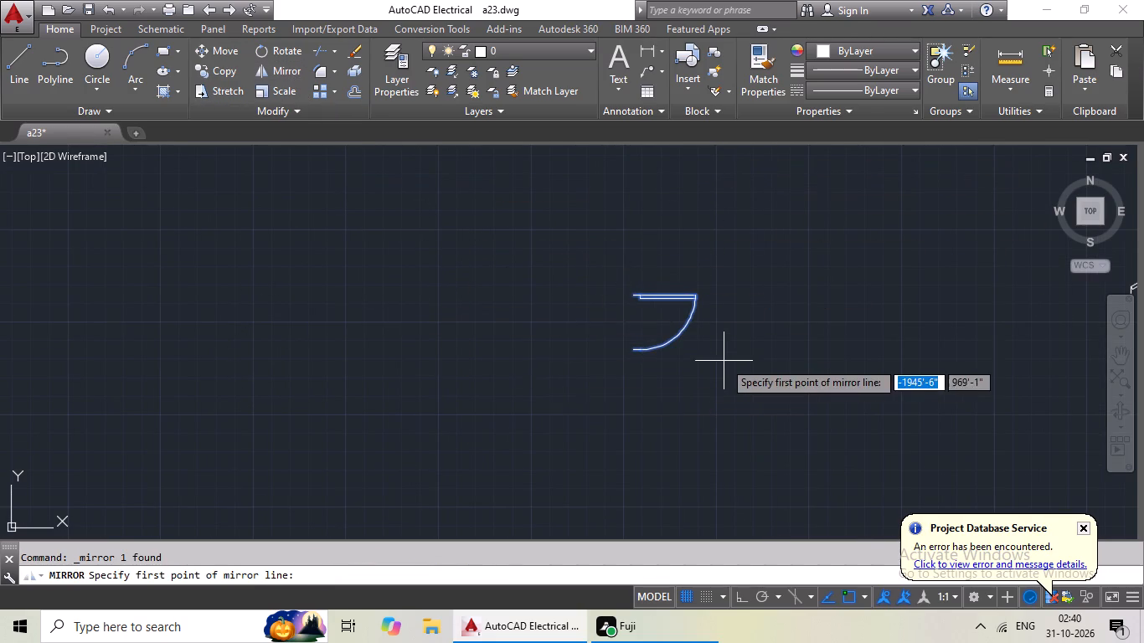
scroll(724, 351, "up", 1)
left_click(519, 355)
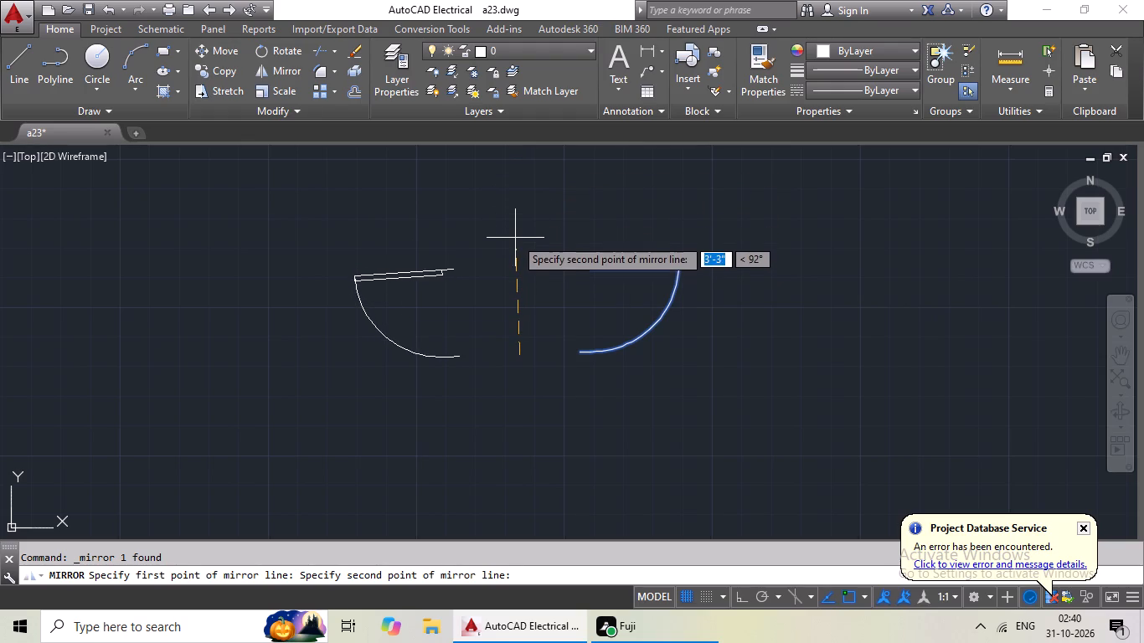
scroll(516, 193, "up", 1)
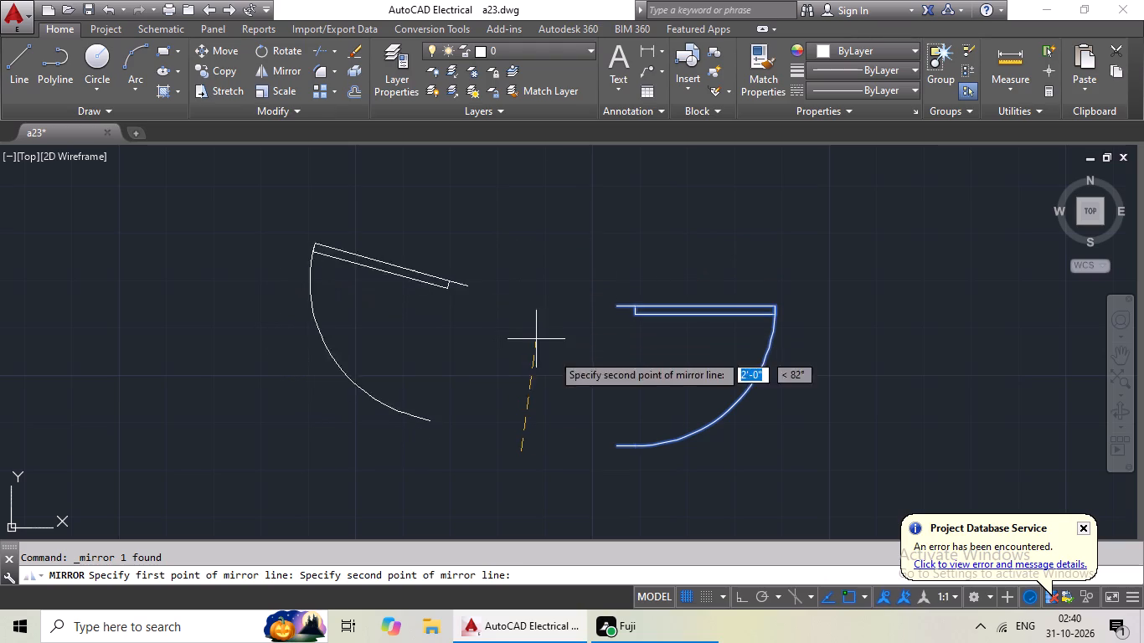
left_click(743, 595)
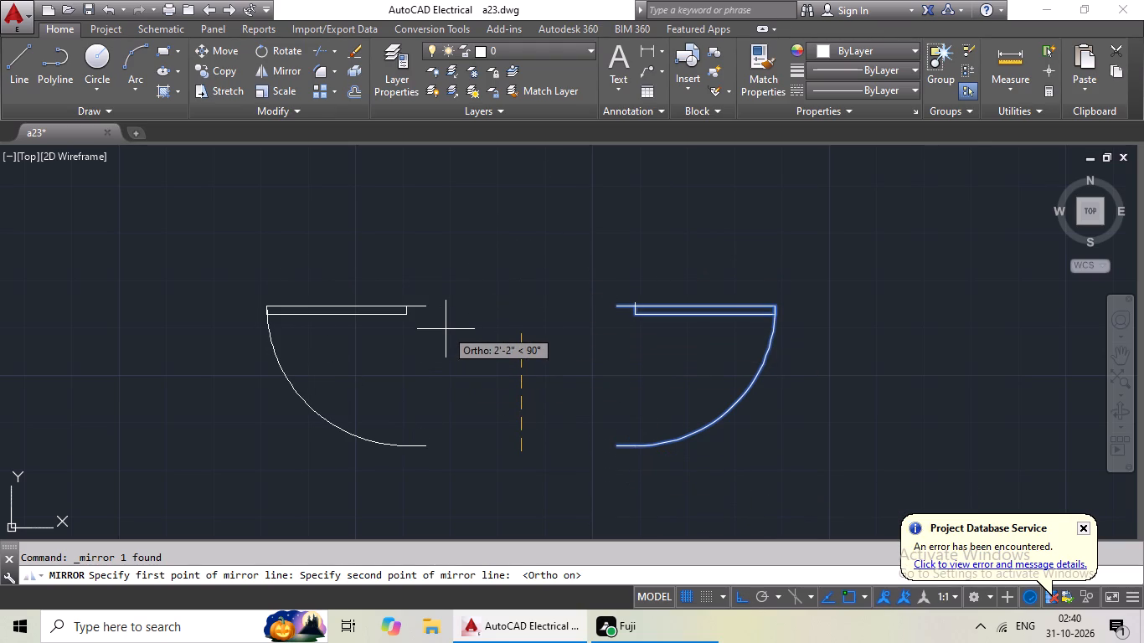
left_click(446, 329)
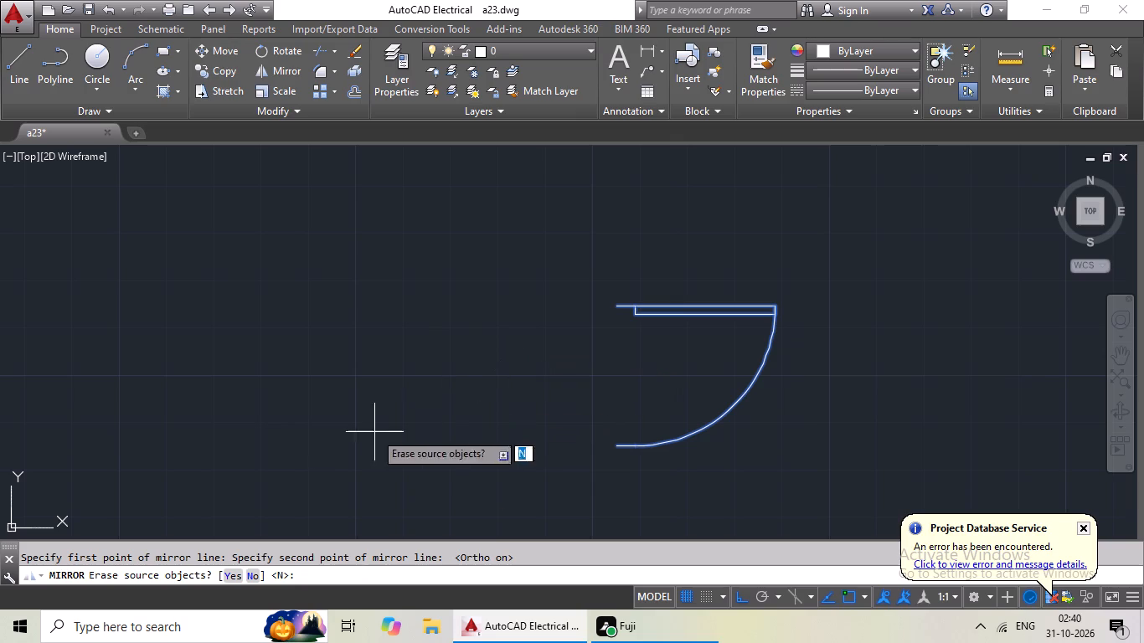
left_click(240, 576)
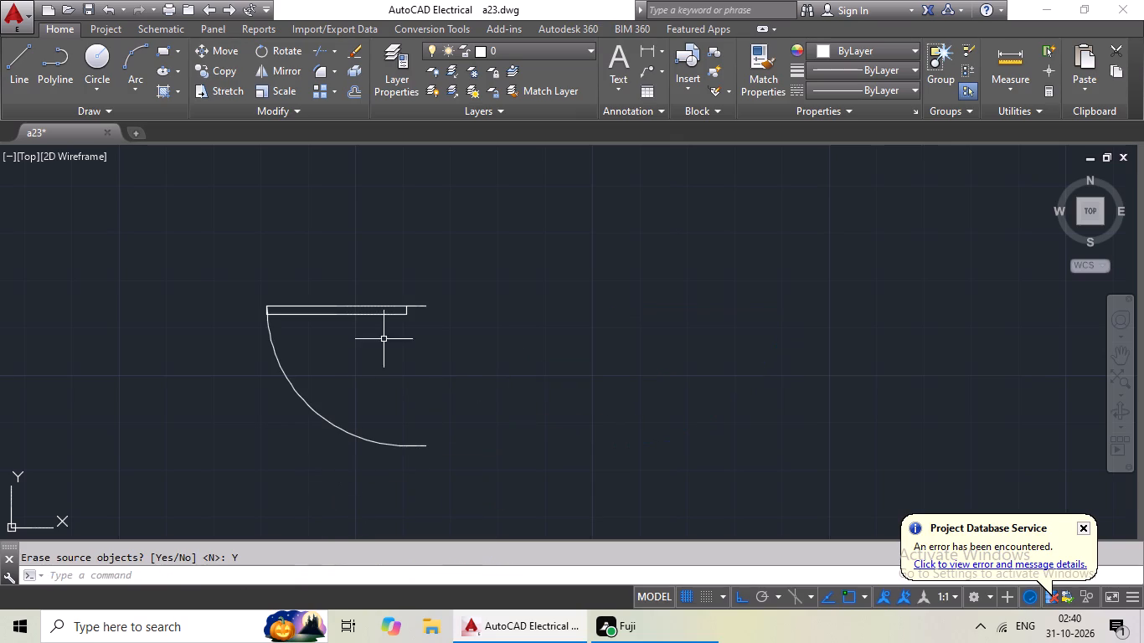
Copy the mirrored door and paste it with its arc end on the lower jamb midpoint of the corridor's upper-left hall entrance.
left_click(392, 312)
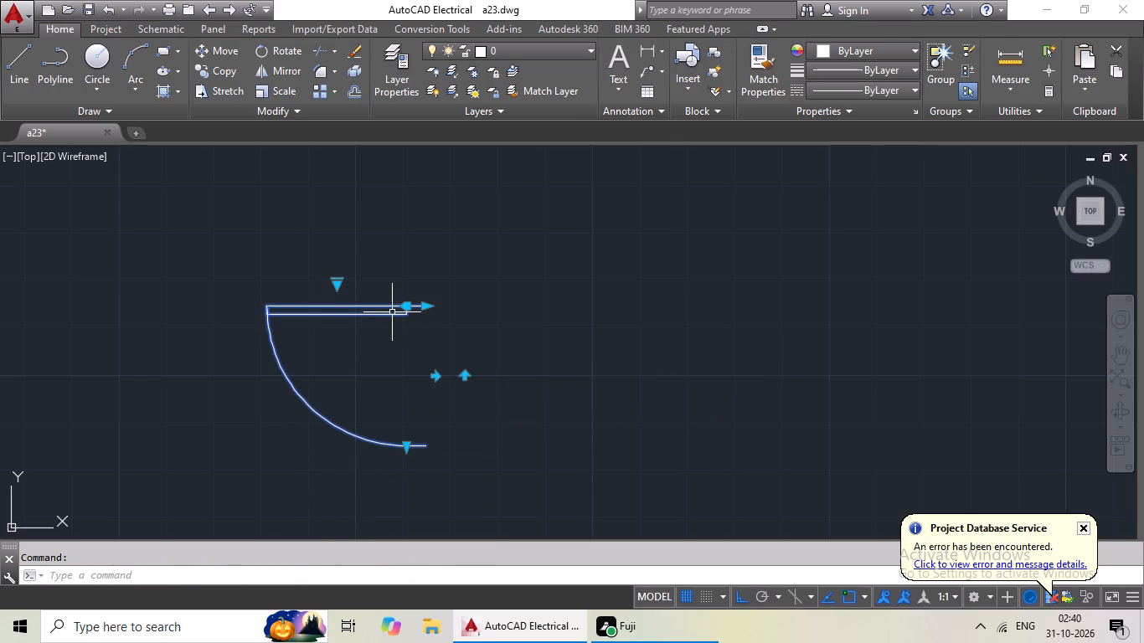
key("ctrl+c")
key("ctrl+v")
scroll(363, 351, "down", 2, "ctrl")
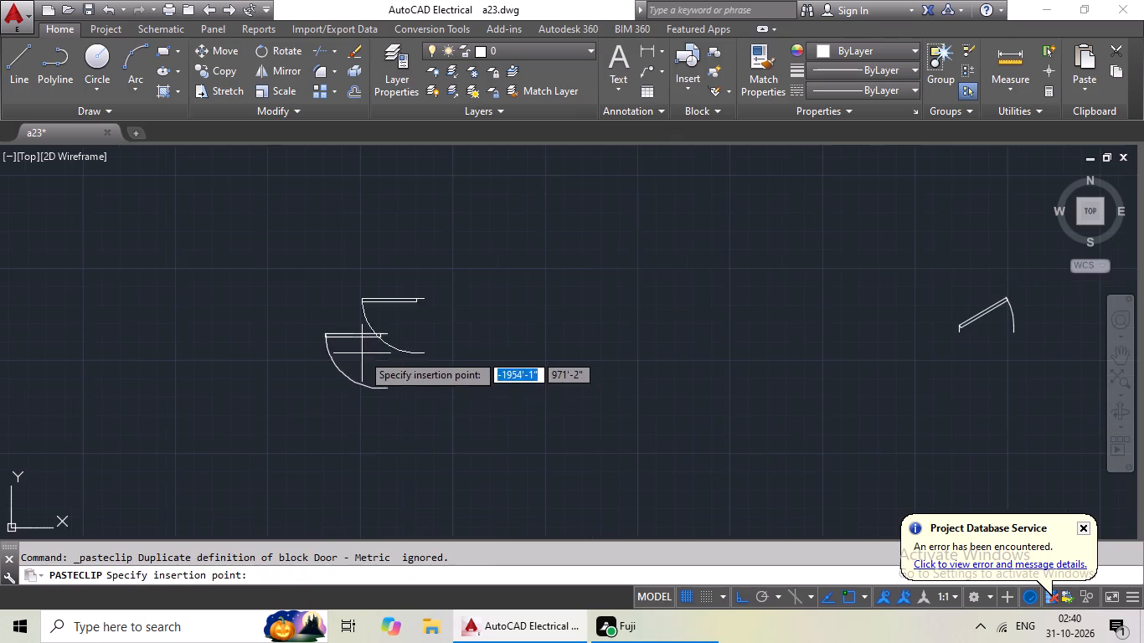
middle_click_drag(361, 363, 696, 284)
scroll(537, 347, "down", 3)
middle_click_drag(468, 372, 671, 340)
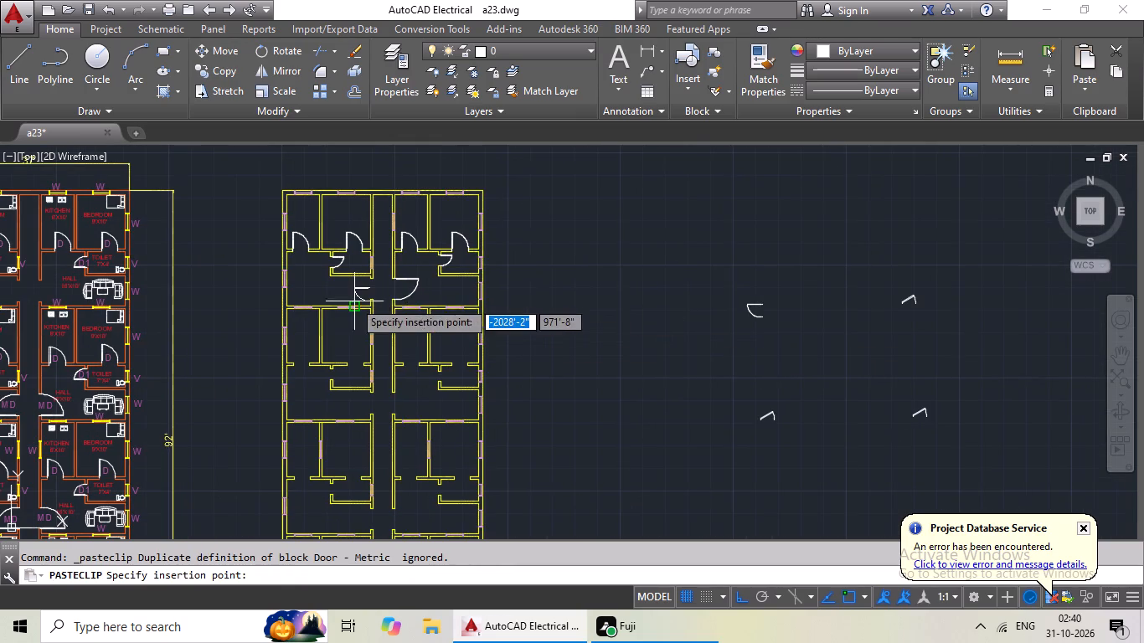
scroll(358, 292, "up", 6)
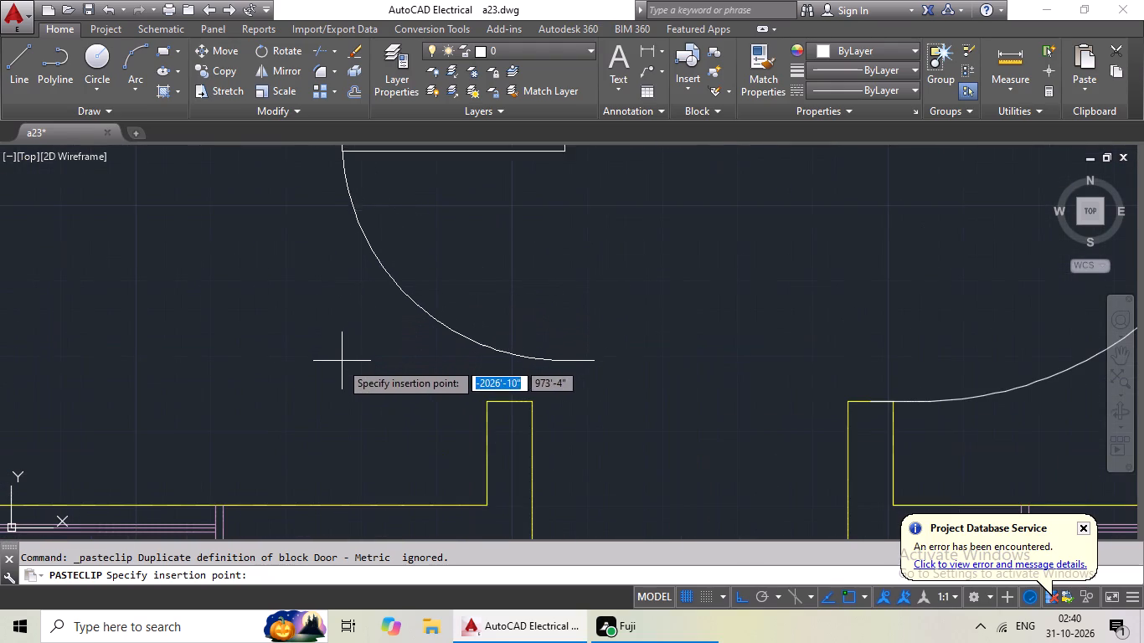
left_click(260, 402)
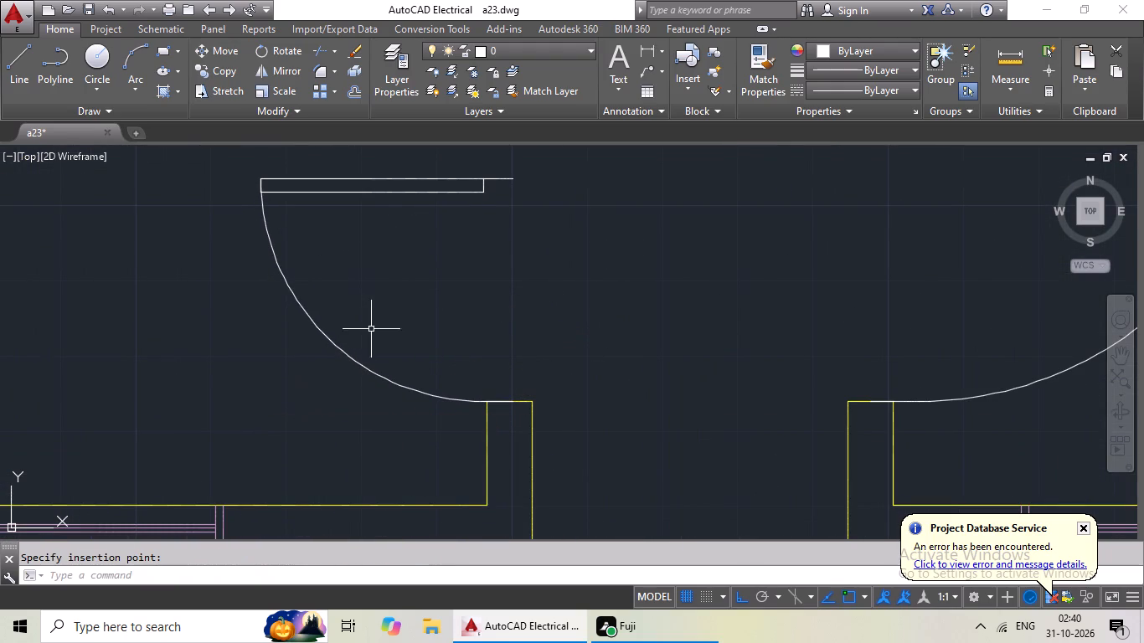
Scale the upper-left hall entrance door by reference from its lower jamb midpoint so it spans up to the opening's upper jamb.
left_click(448, 193)
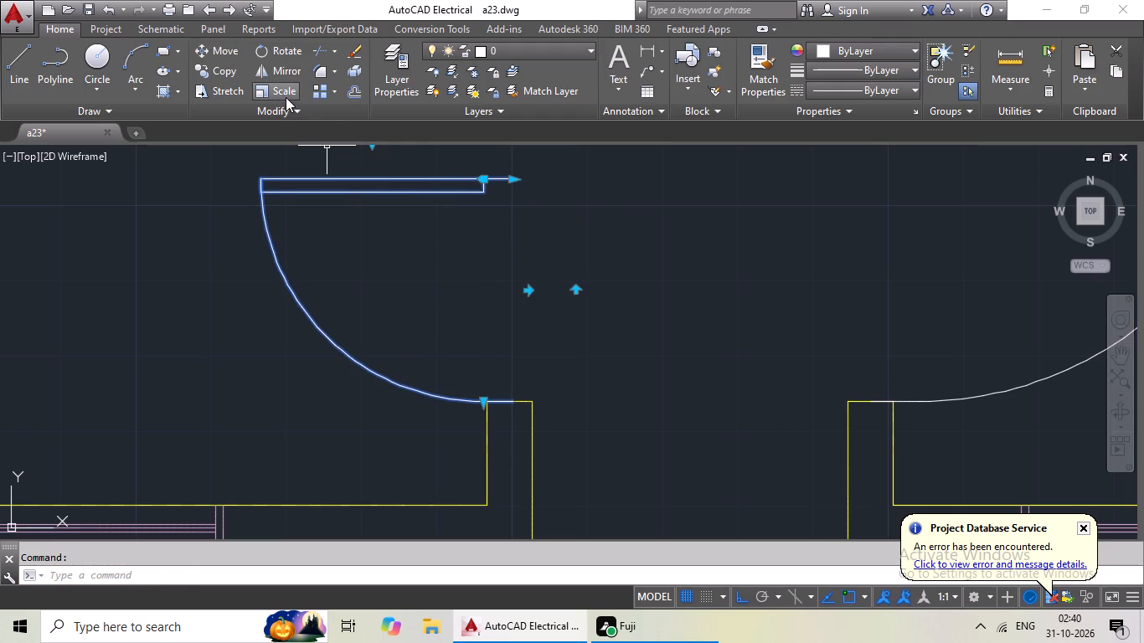
left_click(286, 96)
scroll(521, 424, "up", 2)
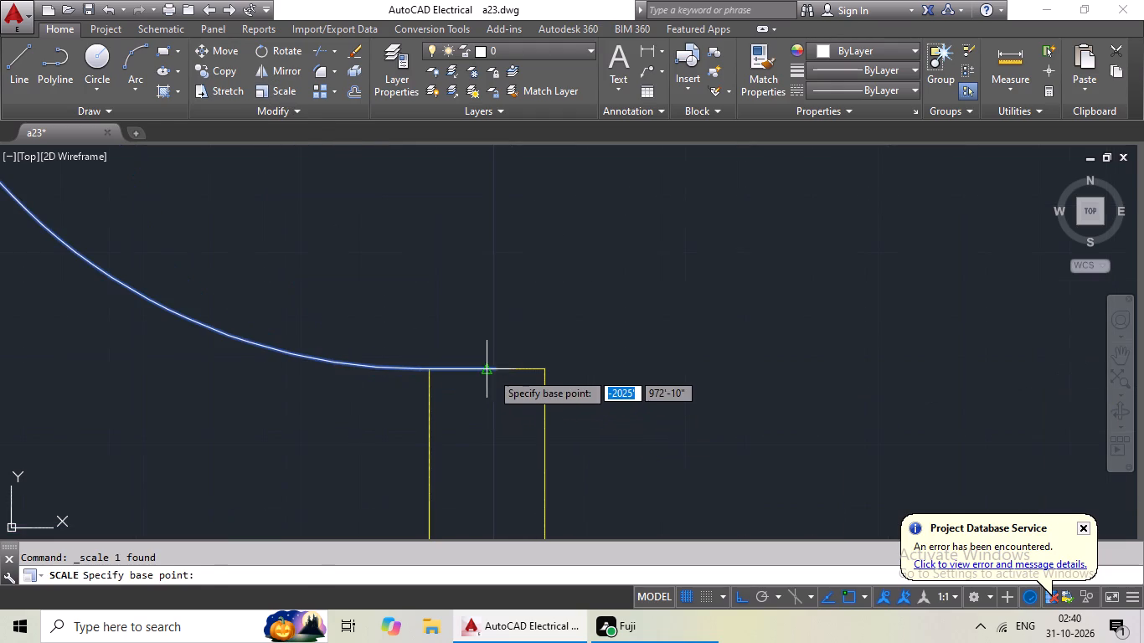
left_click(497, 368)
left_click(276, 576)
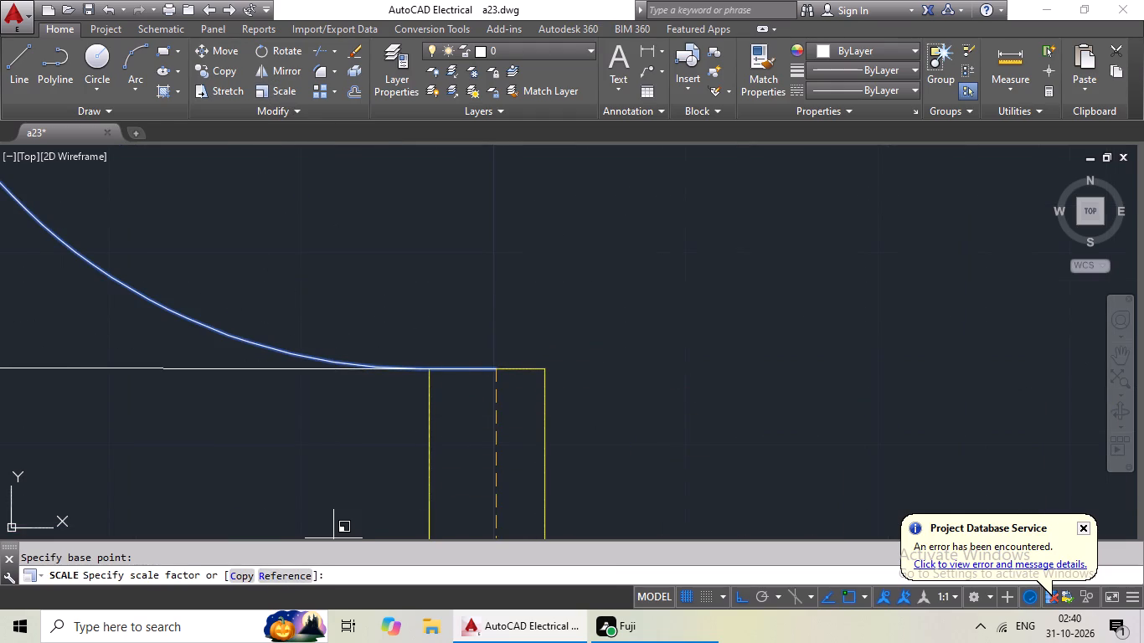
left_click(494, 369)
middle_click_drag(526, 302, 526, 427)
scroll(526, 432, "down", 3)
scroll(527, 316, "up", 2)
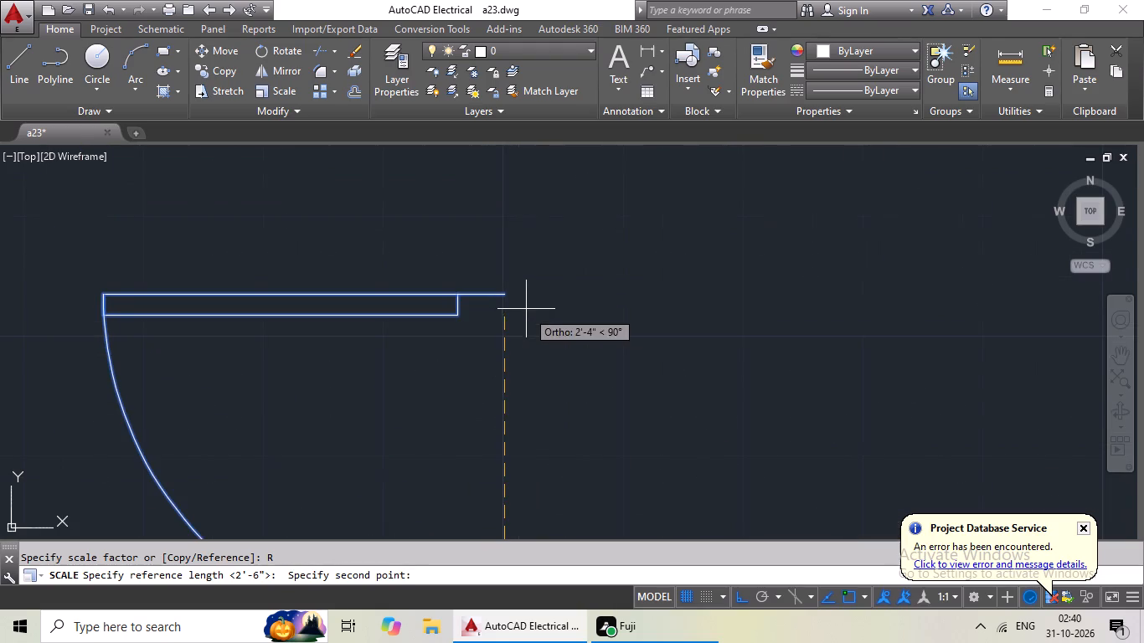
left_click(501, 298)
middle_click_drag(518, 251, 519, 379)
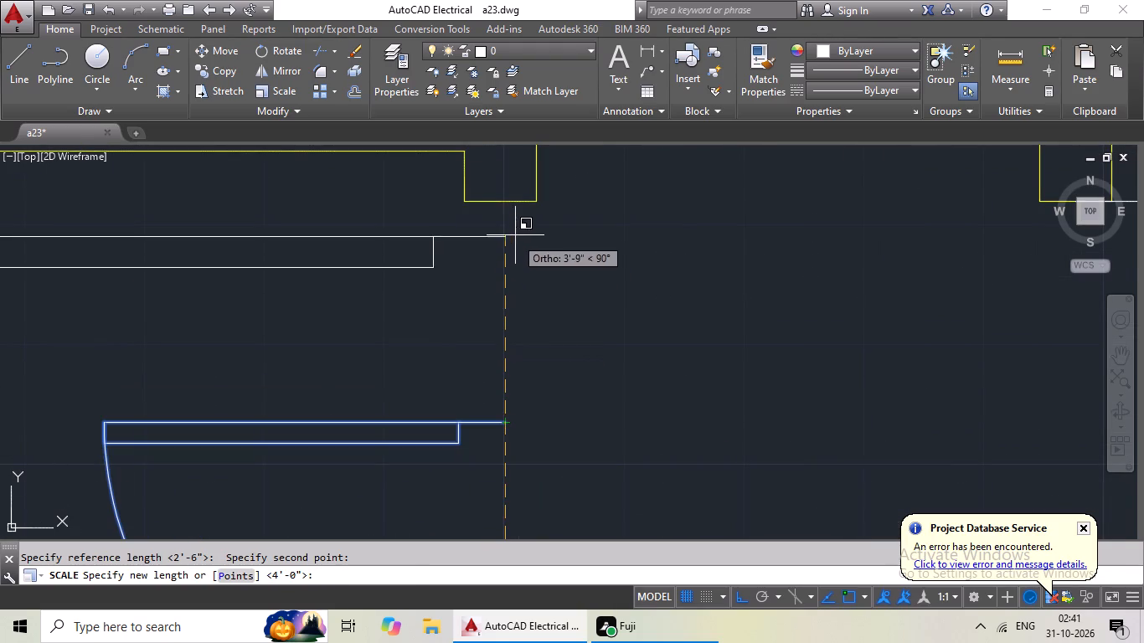
left_click(505, 201)
scroll(595, 222, "down", 3)
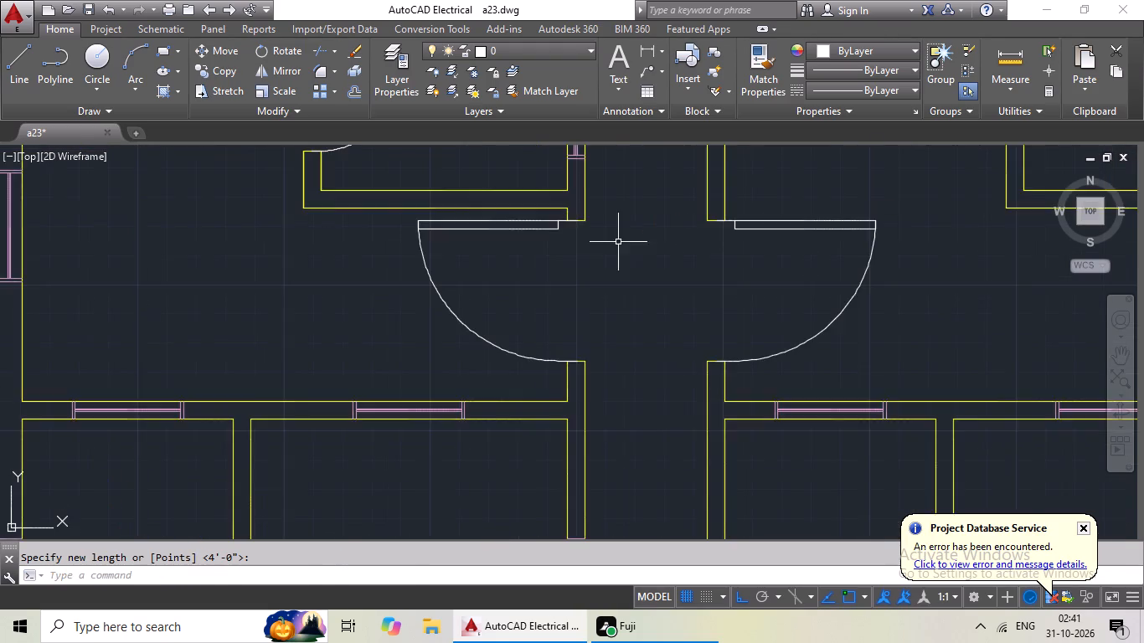
Copy the top-left room door and paste it at the left jamb midpoints of the second row's two room openings left of the corridor.
scroll(632, 255, "down", 2)
middle_click_drag(761, 295, 693, 275)
scroll(682, 299, "down", 1)
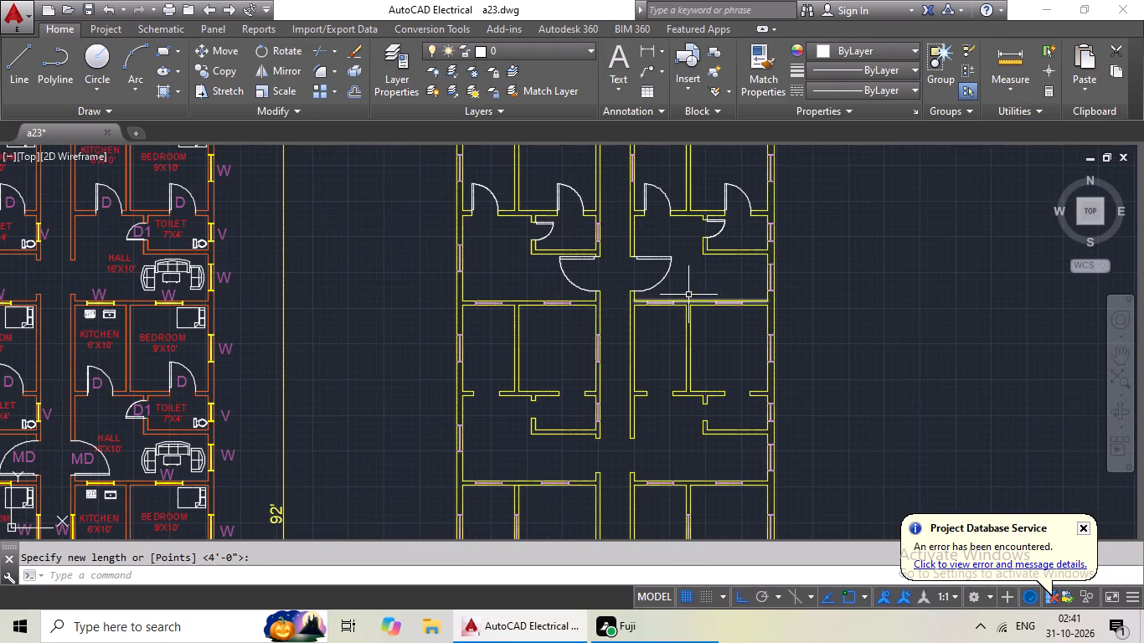
middle_click_drag(688, 295, 701, 260)
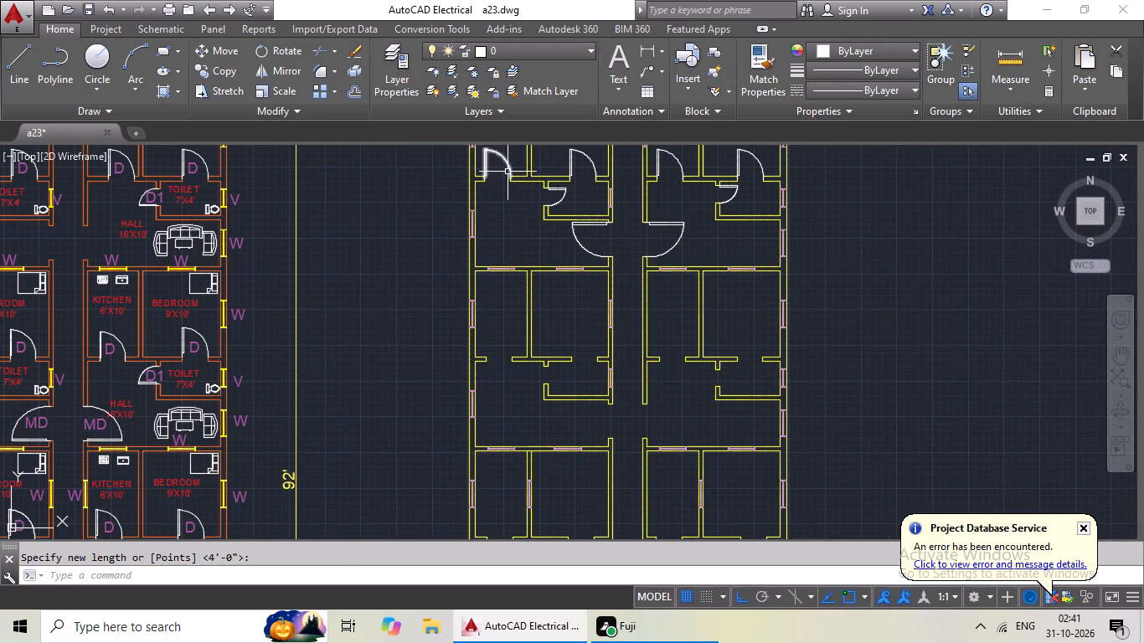
left_click(508, 169)
key("ctrl+c")
key("ctrl+v")
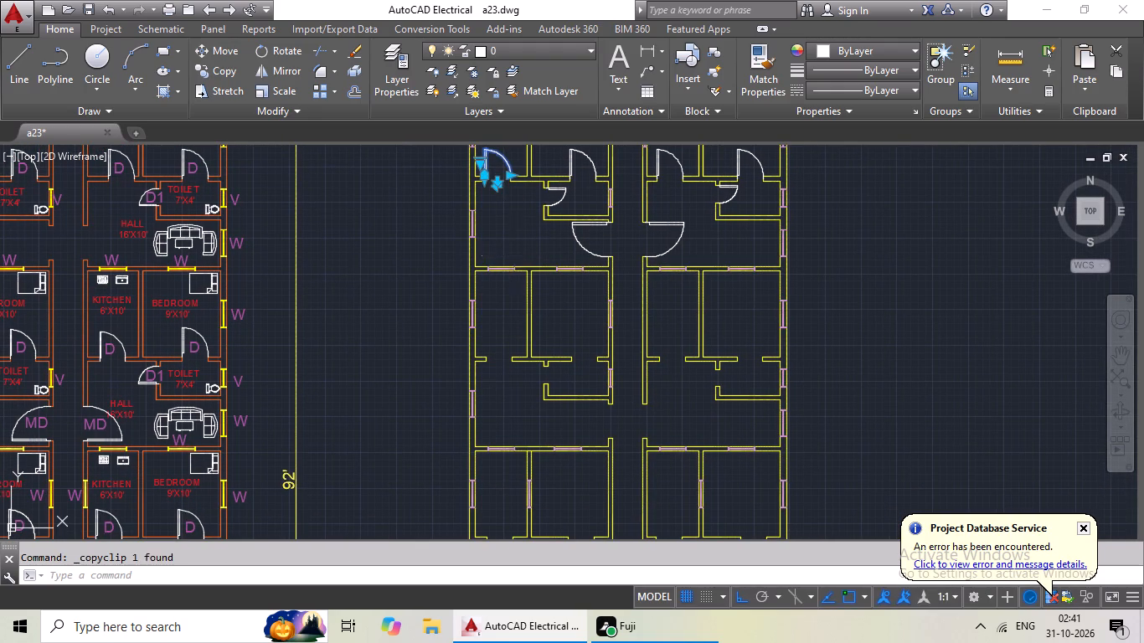
scroll(494, 387, "up", 3)
scroll(456, 275, "up", 2)
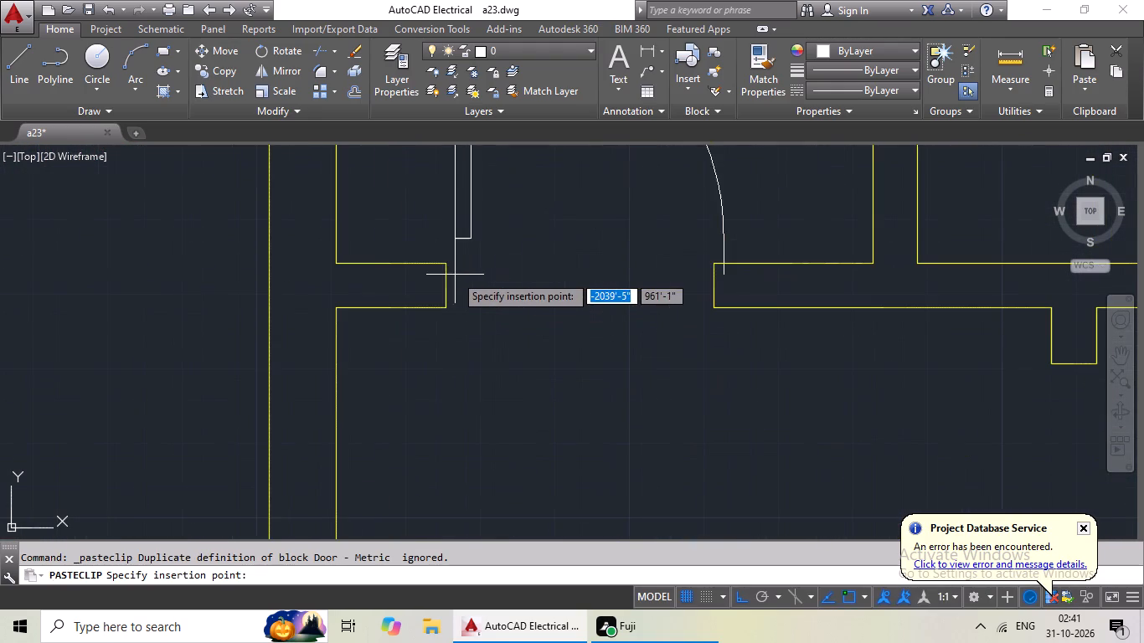
left_click(446, 288)
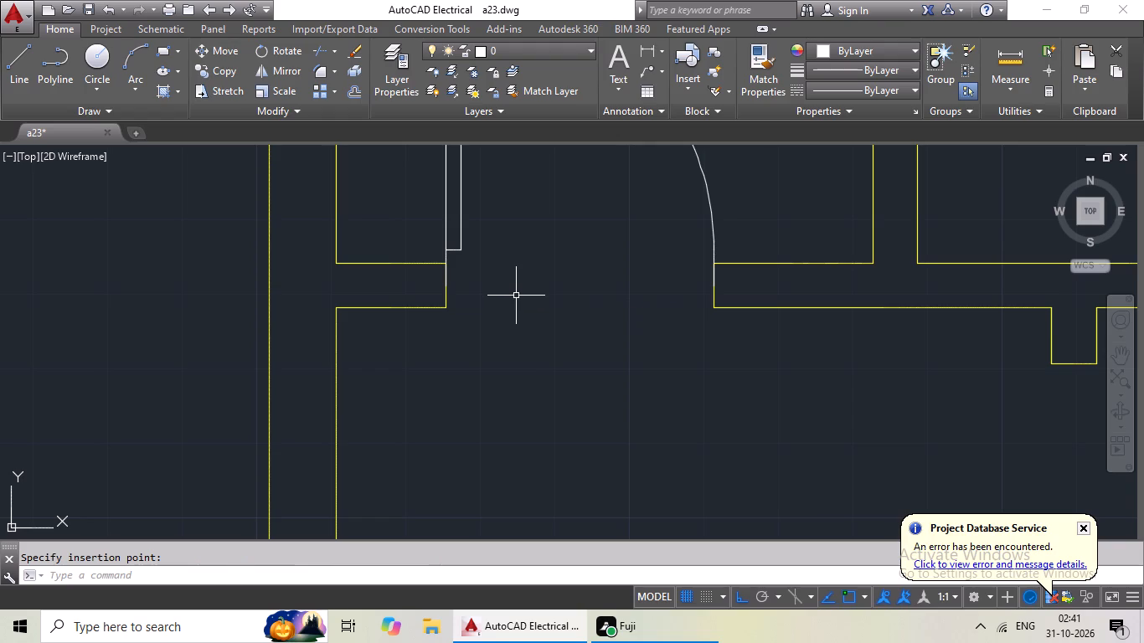
key("ctrl+v")
scroll(610, 337, "down", 3, "ctrl")
scroll(796, 332, "up", 3)
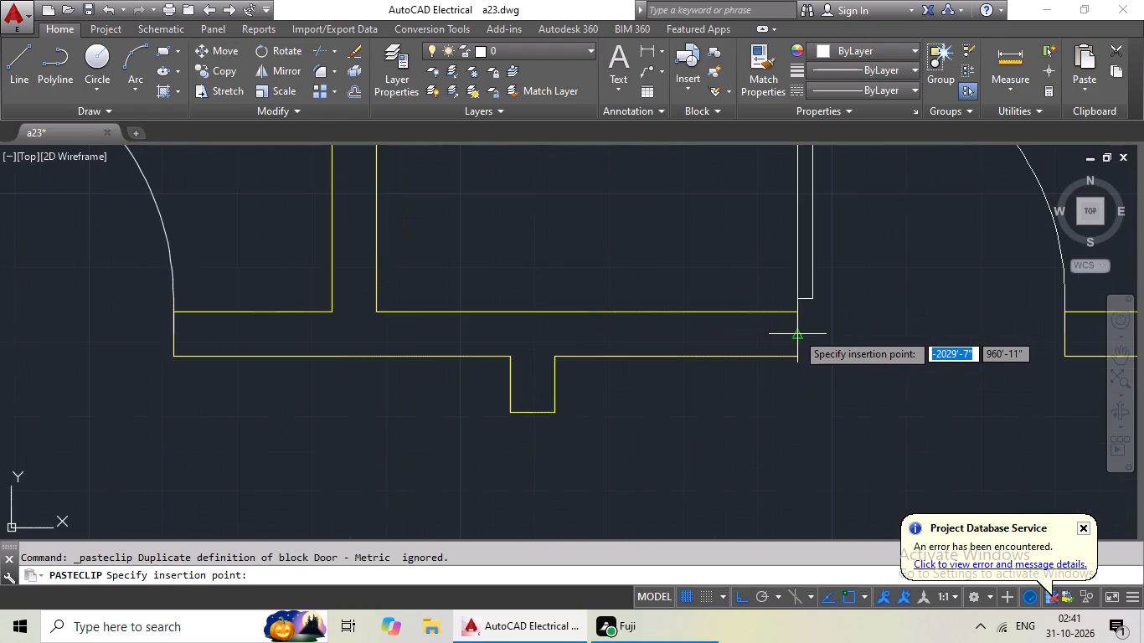
left_click(800, 333)
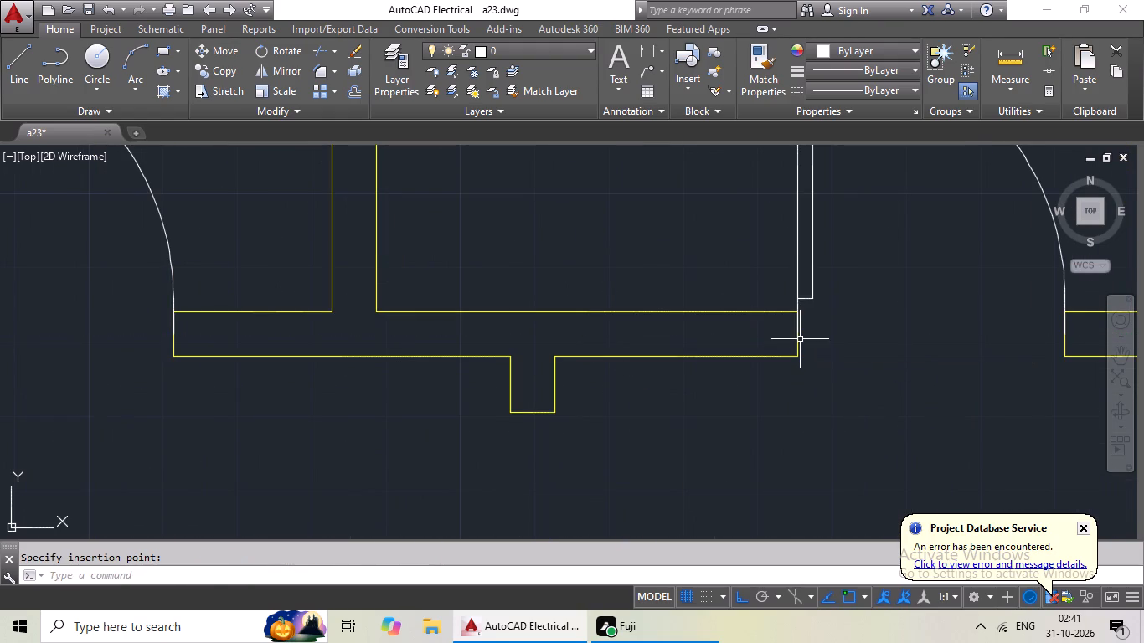
Paste the copied room door at the left jamb midpoints of the second row's two room openings right of the corridor.
key("ctrl+v")
scroll(797, 344, "down", 3, "ctrl")
middle_click_drag(778, 348, 402, 342)
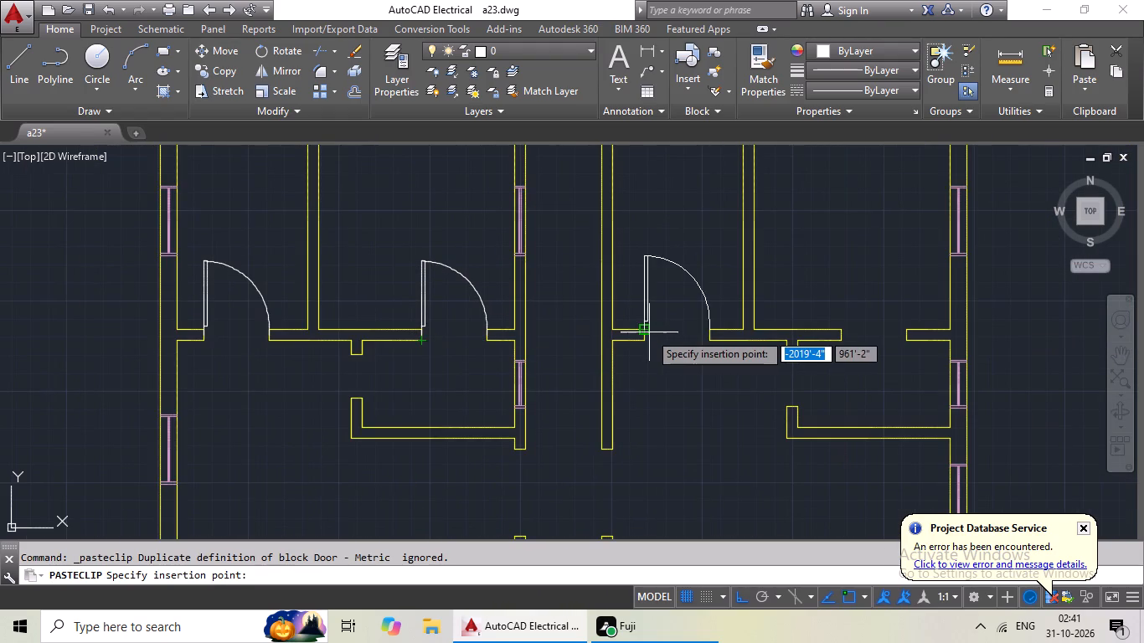
scroll(649, 337, "up", 3)
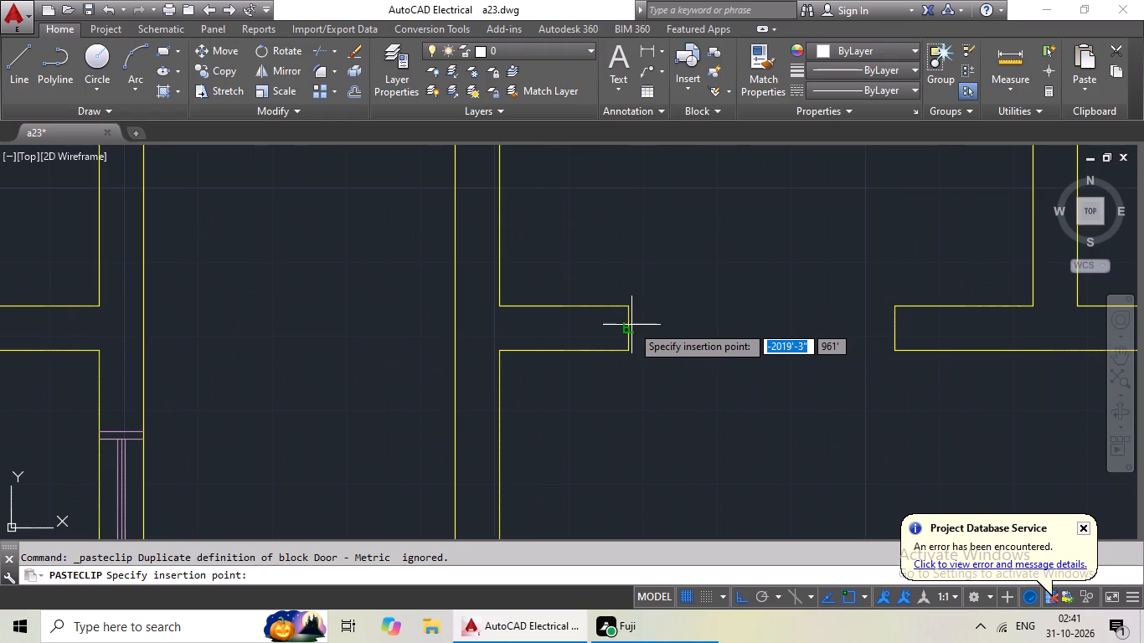
left_click(630, 328)
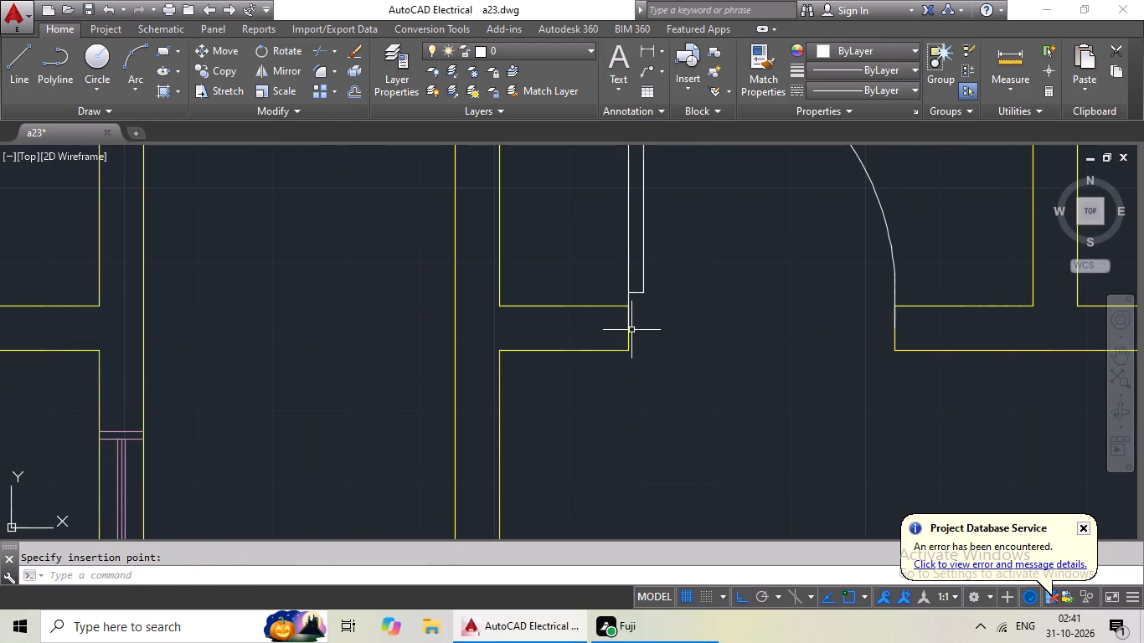
key("ctrl+v")
scroll(637, 330, "down", 2, "ctrl")
middle_click_drag(698, 373, 492, 377)
scroll(753, 352, "up", 3)
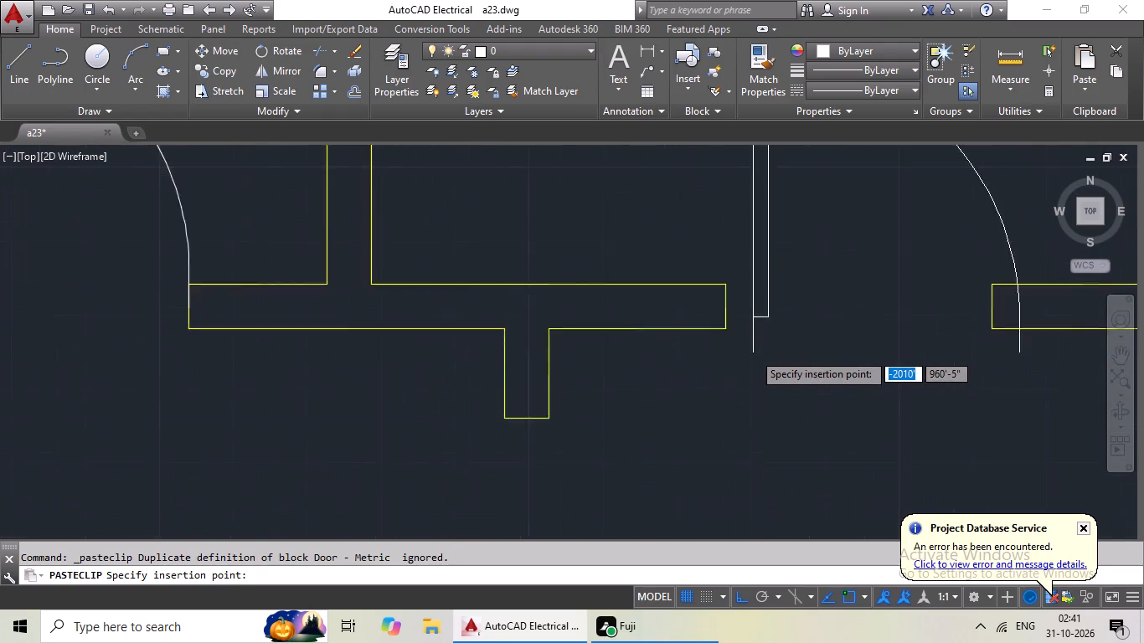
left_click(711, 281)
Copy the first row's left toilet door and paste it at the lower jamb midpoint of the second row's left toilet opening.
scroll(715, 285, "down", 3)
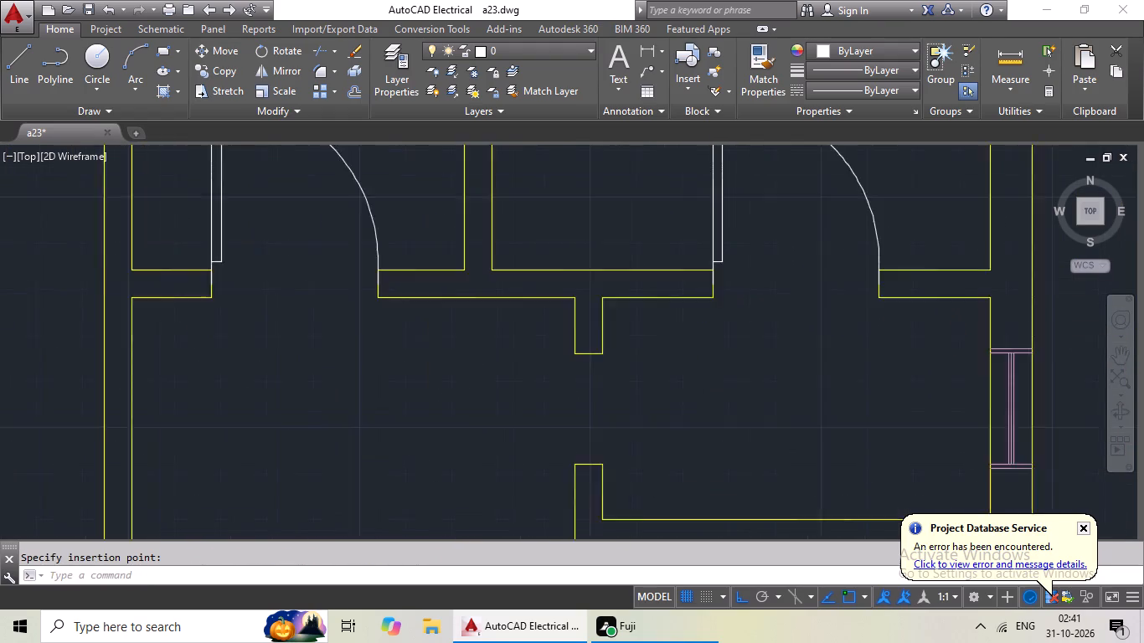
middle_click_drag(729, 342, 788, 304)
scroll(791, 305, "down", 1)
middle_click_drag(752, 336, 814, 292)
scroll(713, 311, "down", 2)
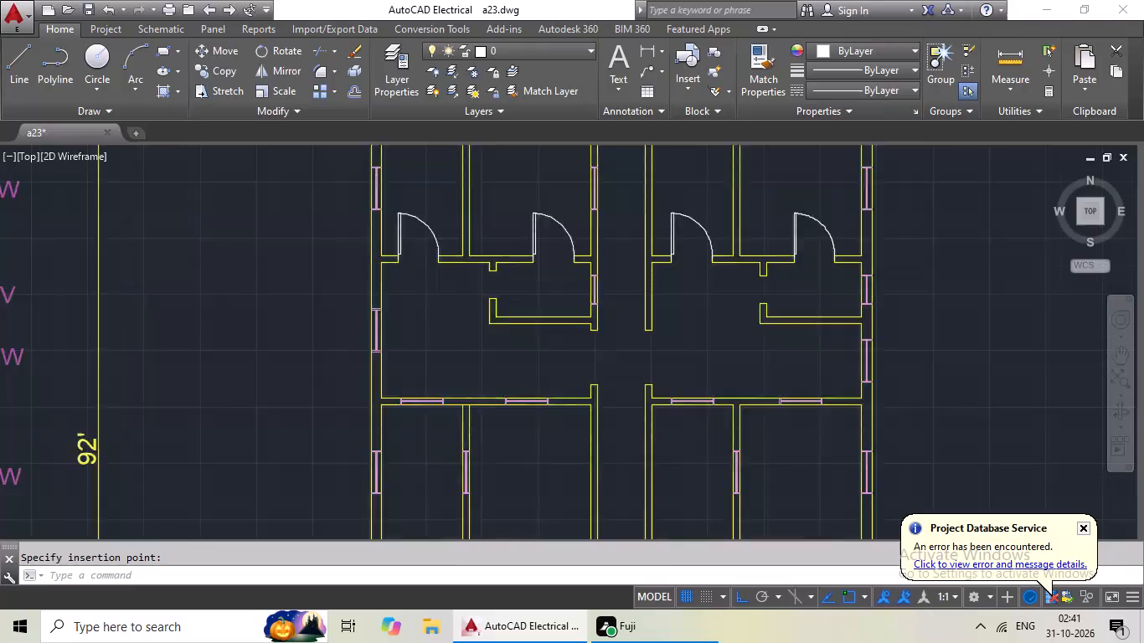
middle_click_drag(705, 306, 635, 398)
middle_click_drag(612, 306, 585, 403)
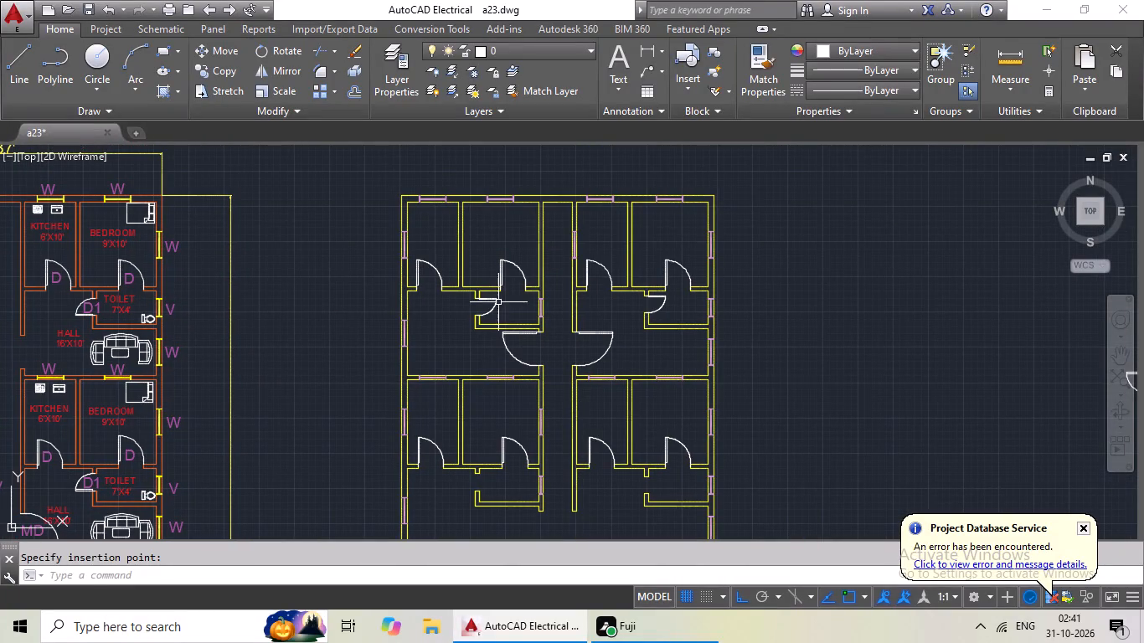
left_click(497, 301)
key("ctrl+c")
key("ctrl+v")
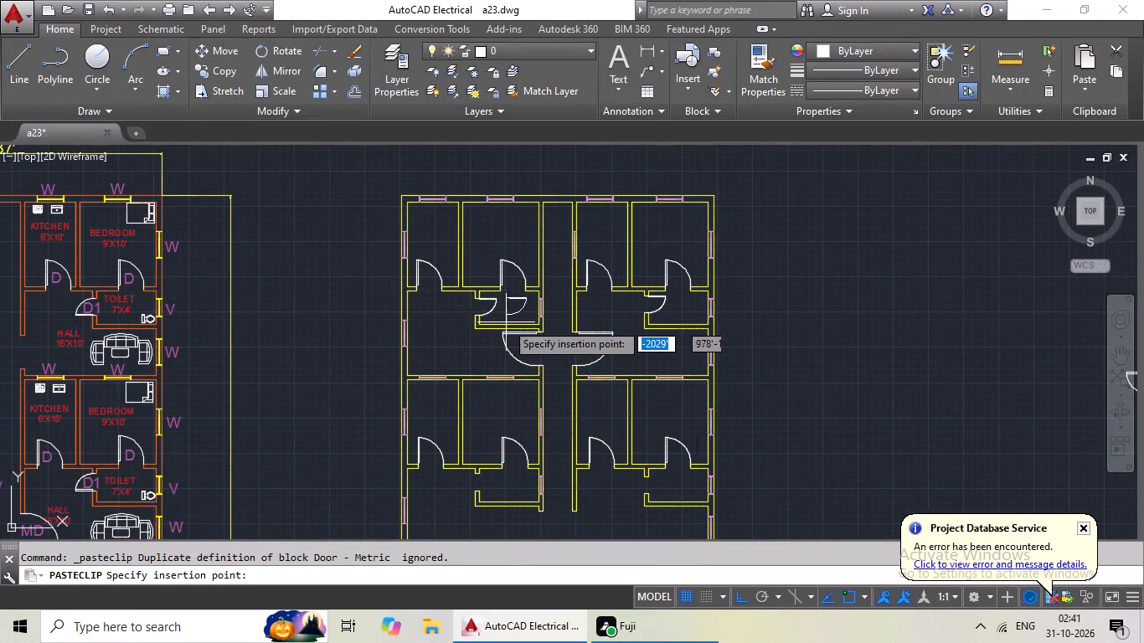
scroll(483, 423, "down", 1, "ctrl")
middle_click_drag(482, 425, 518, 315)
scroll(519, 394, "up", 3)
middle_click_drag(533, 327, 513, 464)
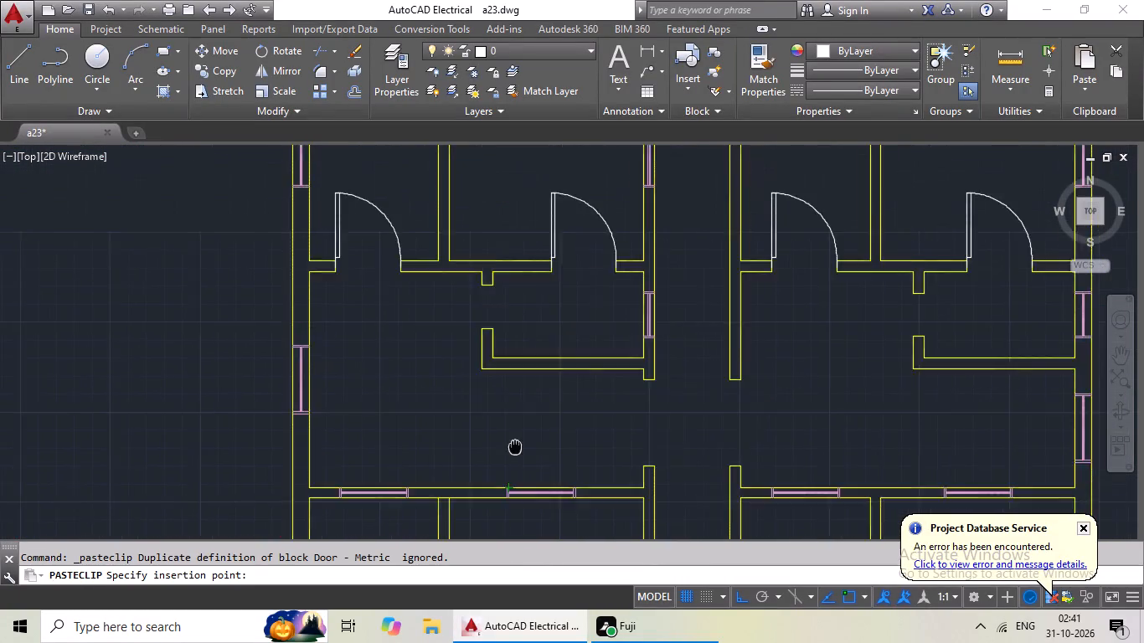
middle_click_drag(513, 464, 511, 472)
scroll(462, 375, "up", 4)
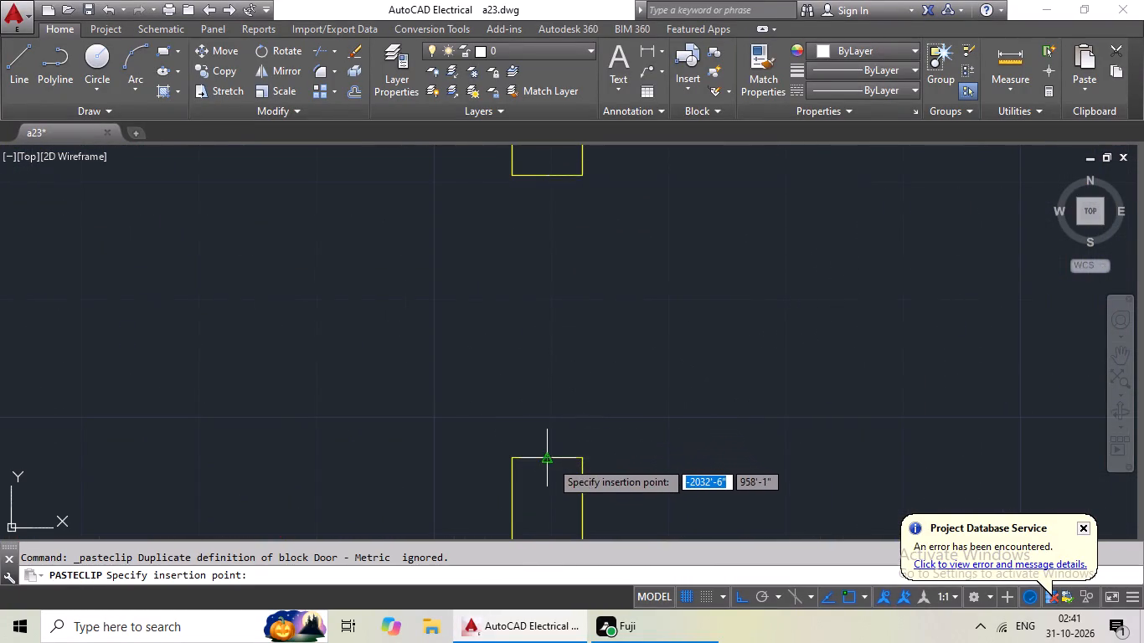
left_click(550, 460)
Paste the same toilet door at the lower jamb midpoint of the second row's toilet opening right of the corridor.
key("ctrl+v")
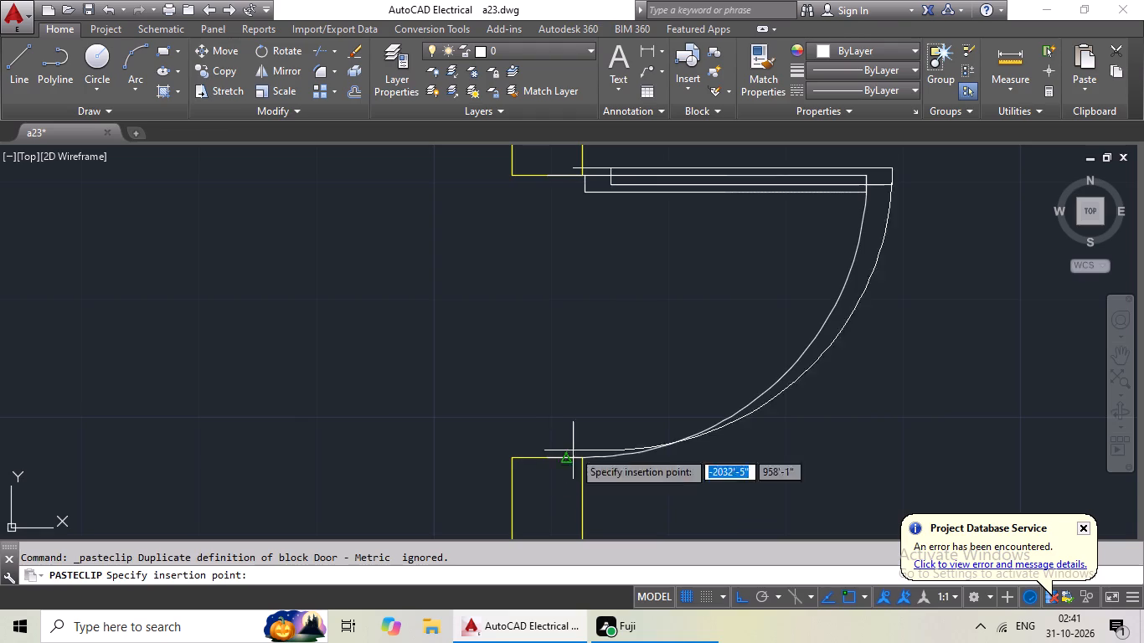
scroll(581, 453, "down", 2, "ctrl")
middle_click_drag(664, 486, 207, 413)
middle_click_drag(690, 402, 121, 410)
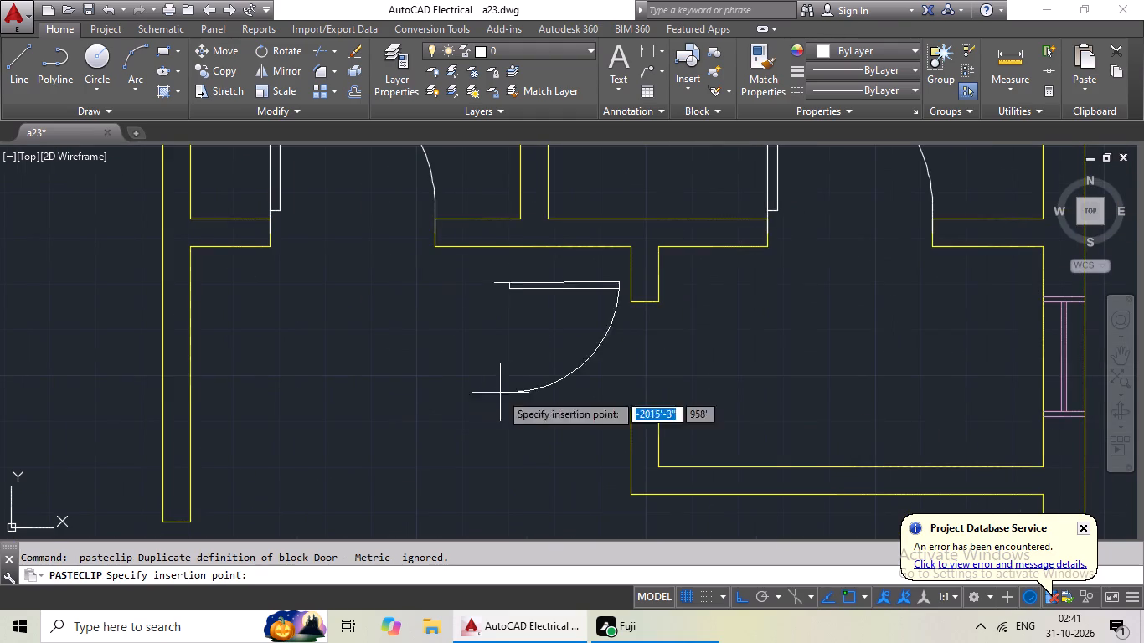
left_click(646, 412)
Copy the first row's right hall entrance door and paste it at the lower jamb midpoint of the second row's right hall entrance.
scroll(696, 394, "down", 3)
middle_click_drag(611, 403, 630, 533)
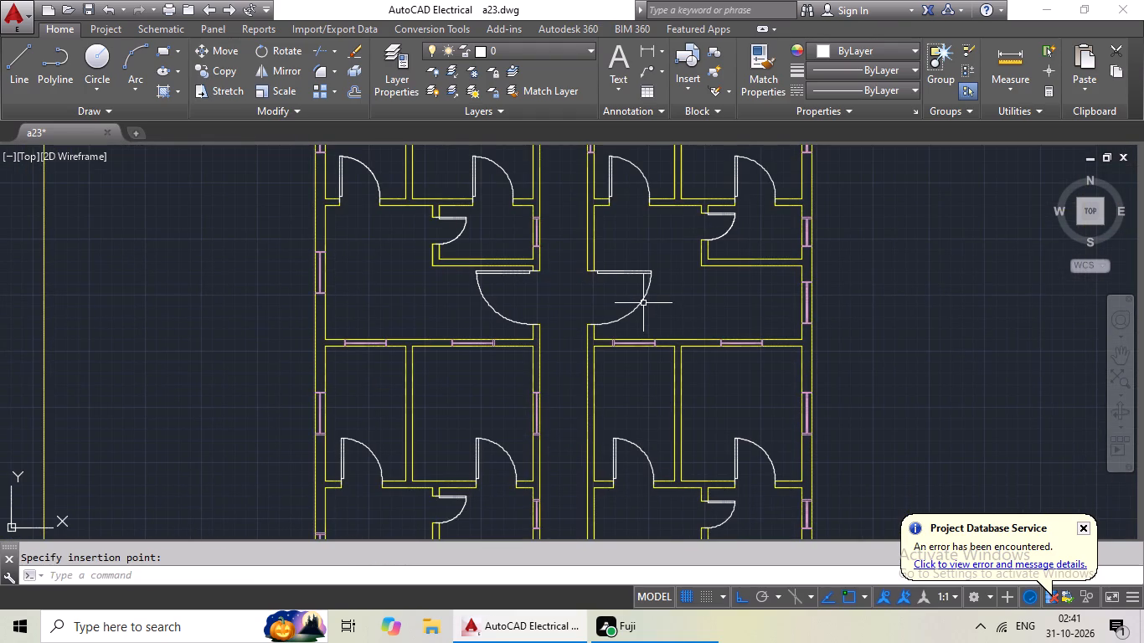
left_click(643, 302)
key("ctrl+c")
key("ctrl+v")
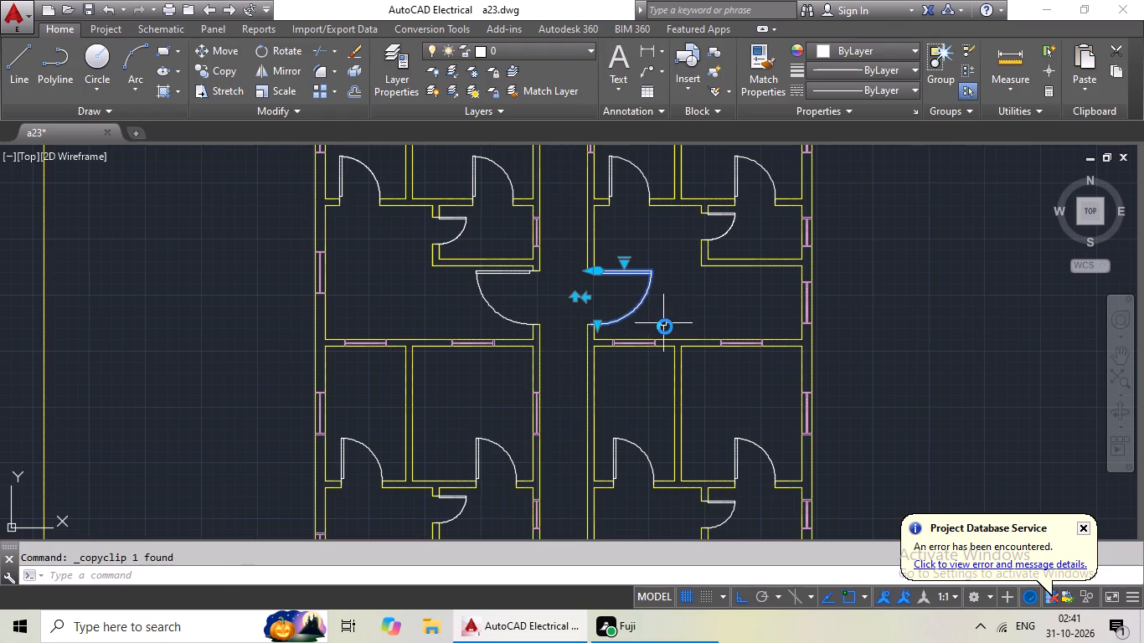
middle_click_drag(647, 440, 642, 360)
scroll(609, 392, "down", 1)
middle_click_drag(604, 417, 612, 291)
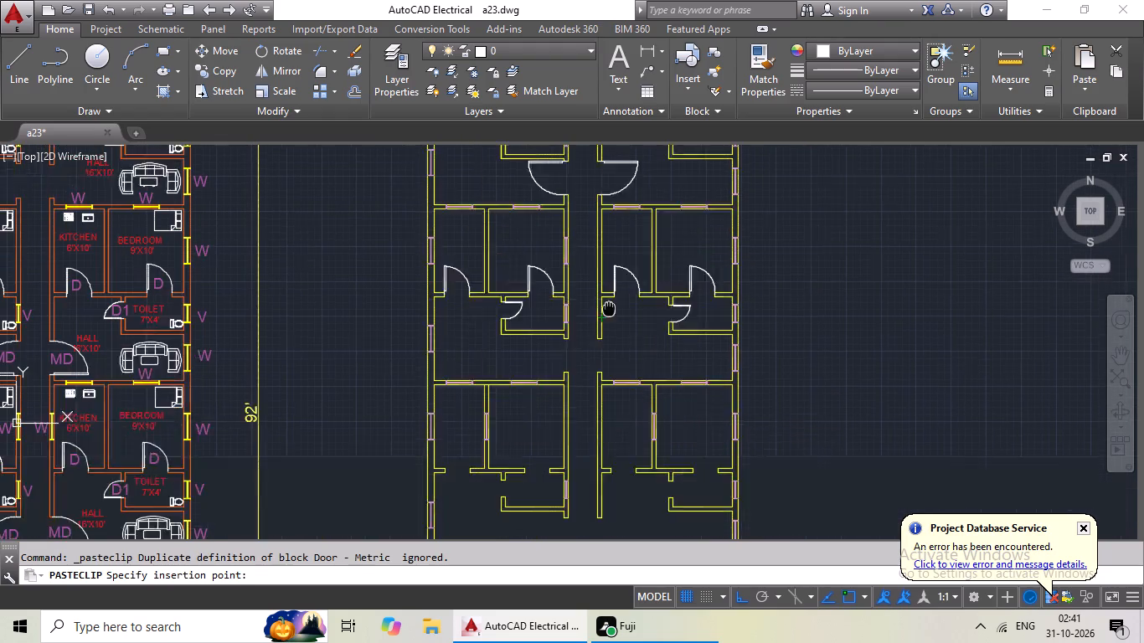
middle_click_drag(612, 291, 619, 260)
scroll(606, 311, "up", 3)
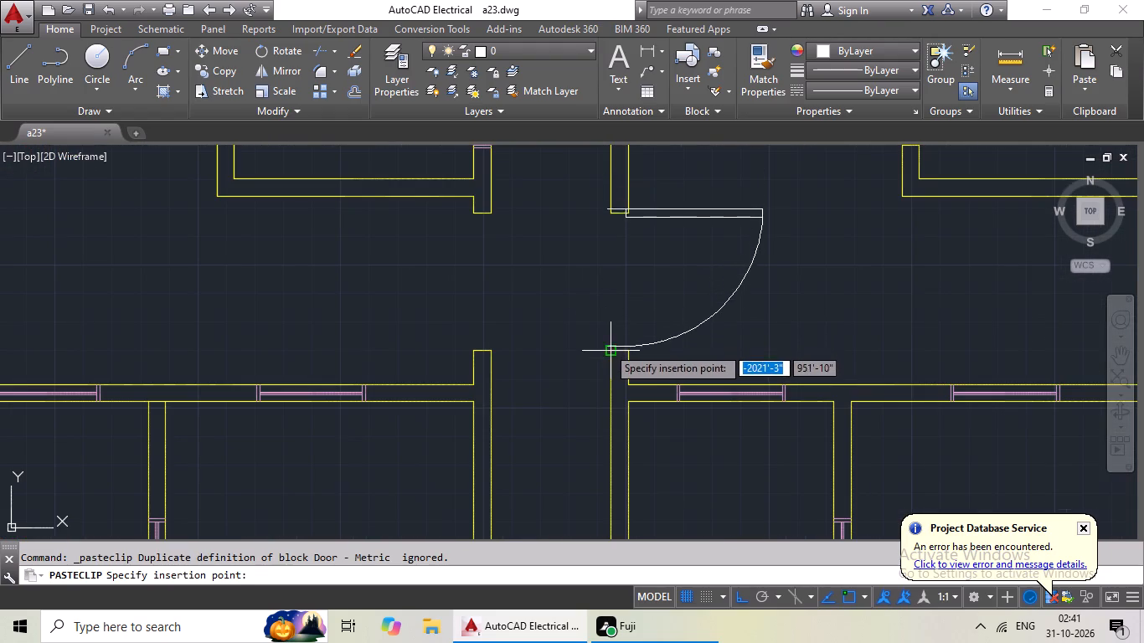
left_click(621, 348)
Copy the first row's left hall entrance door and paste it with its arc end on the lower jamb of the second row's left hall entrance.
scroll(675, 334, "down", 2)
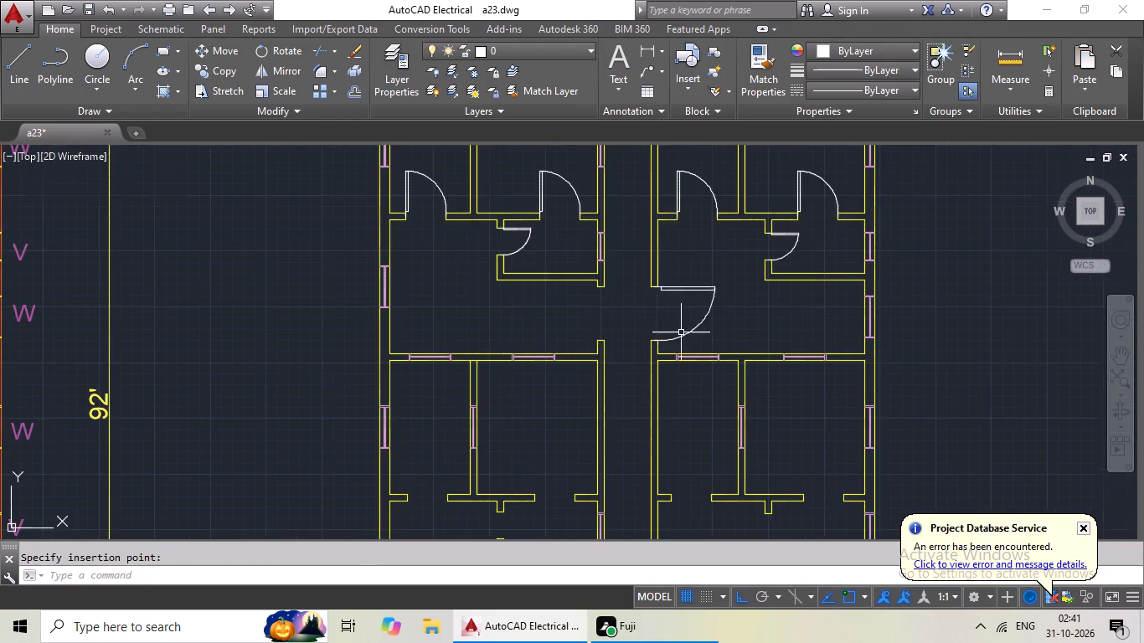
scroll(683, 311, "down", 2)
left_click(635, 208)
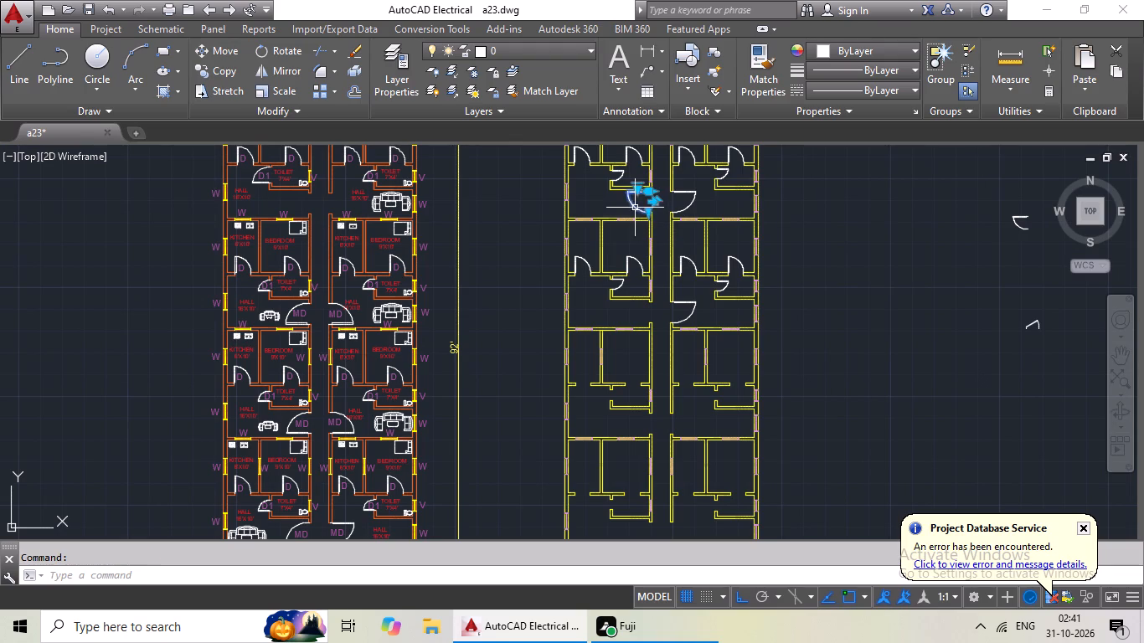
key("ctrl+c")
key("ctrl+v")
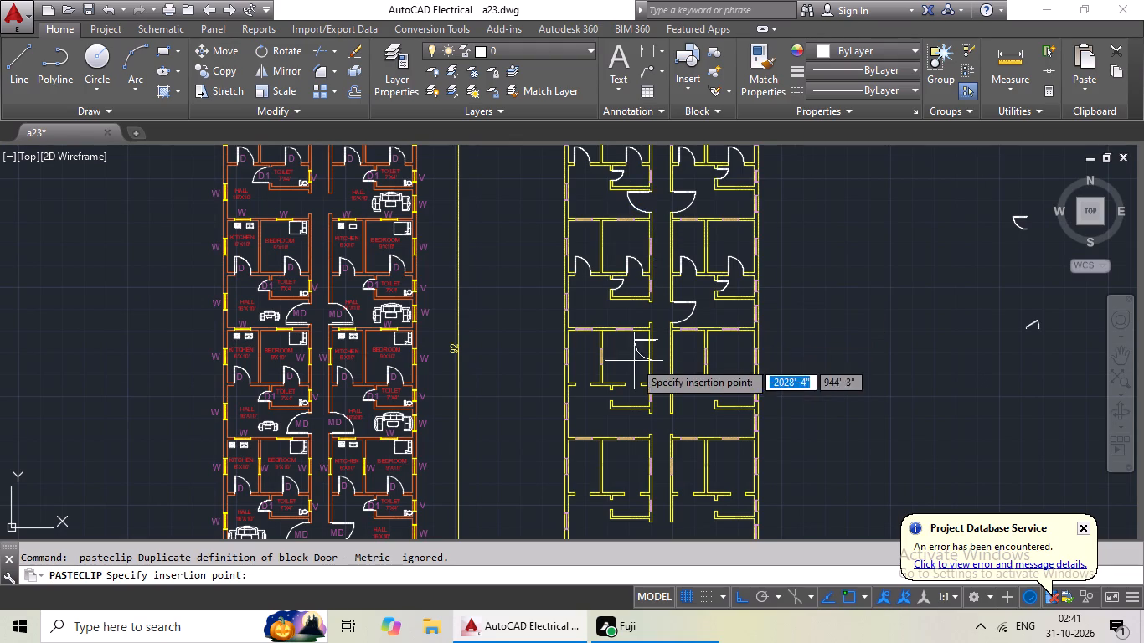
scroll(643, 335, "up", 4)
scroll(590, 261, "down", 2)
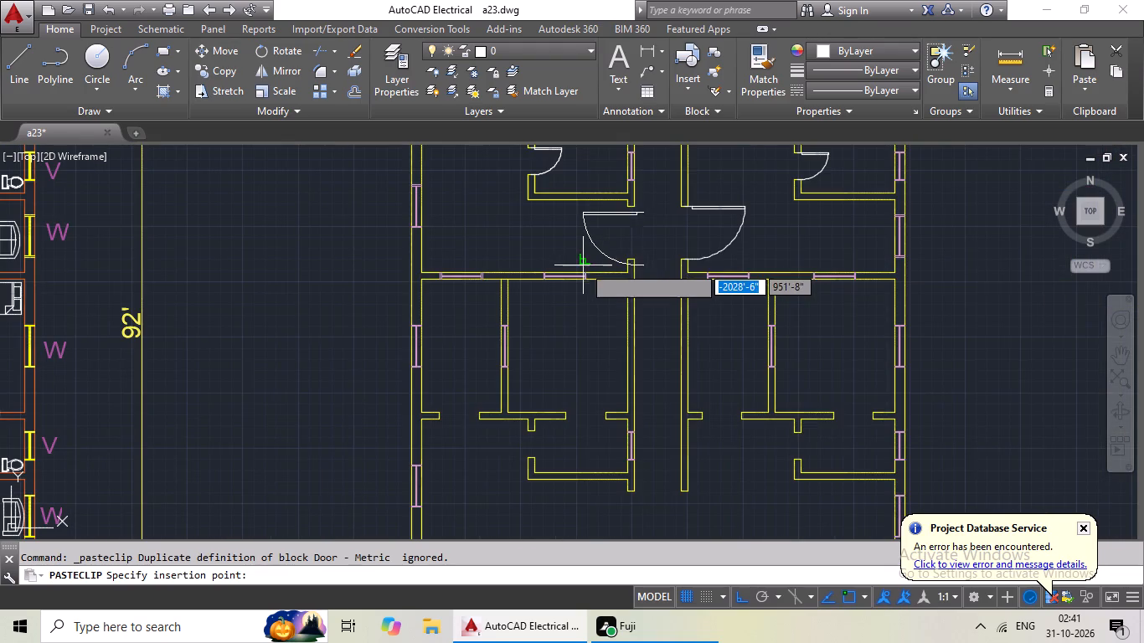
scroll(574, 260, "up", 3)
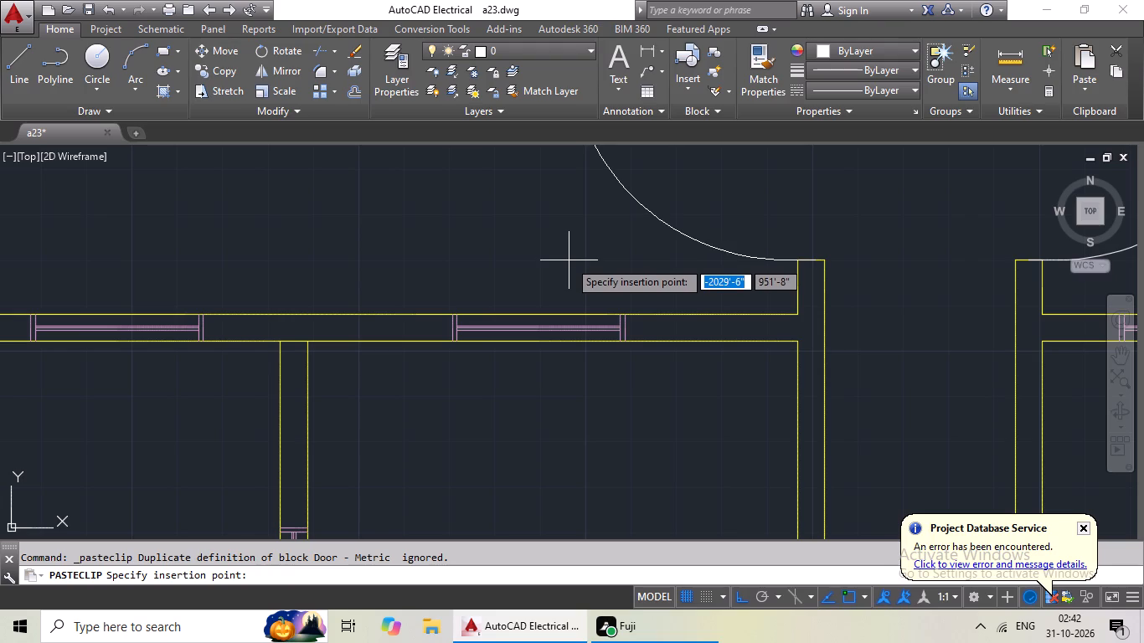
left_click(569, 260)
Copy the second row's leftmost room door and paste it at the left jamb midpoints of the third row's two room openings left of the corridor.
scroll(604, 260, "down", 4)
middle_click_drag(675, 312, 675, 297)
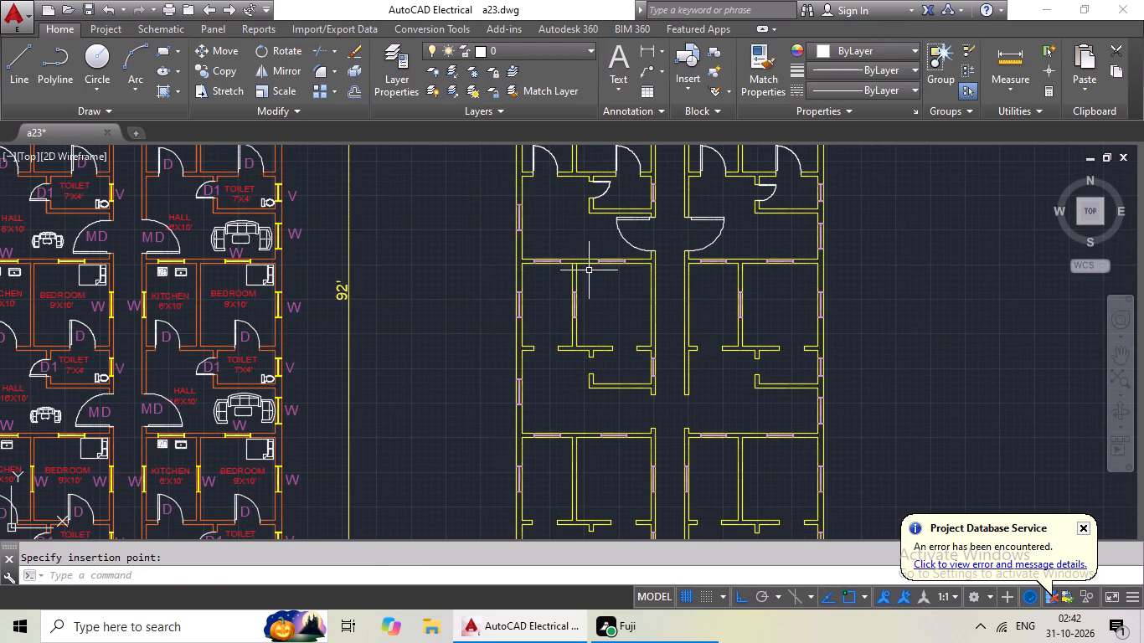
scroll(590, 274, "down", 1)
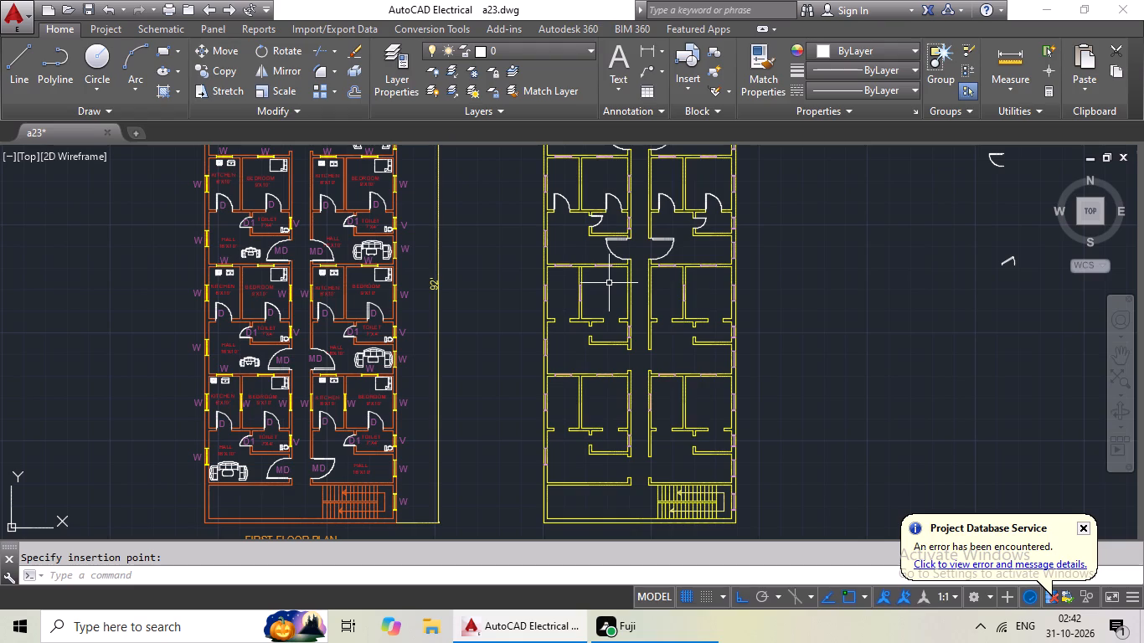
scroll(657, 316, "down", 3)
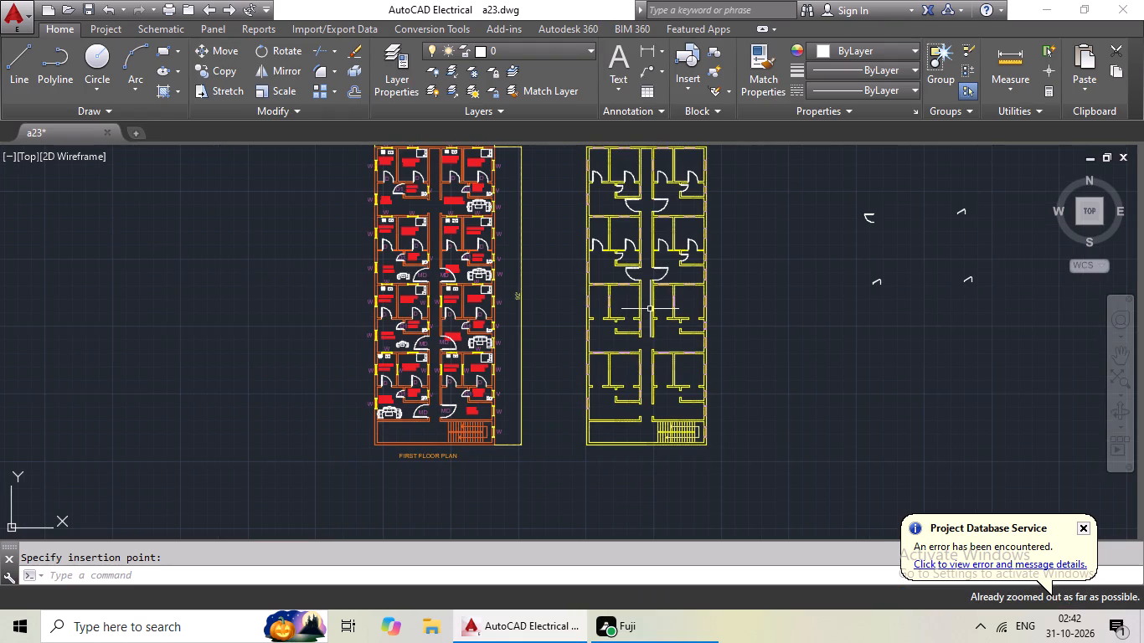
left_click(596, 241)
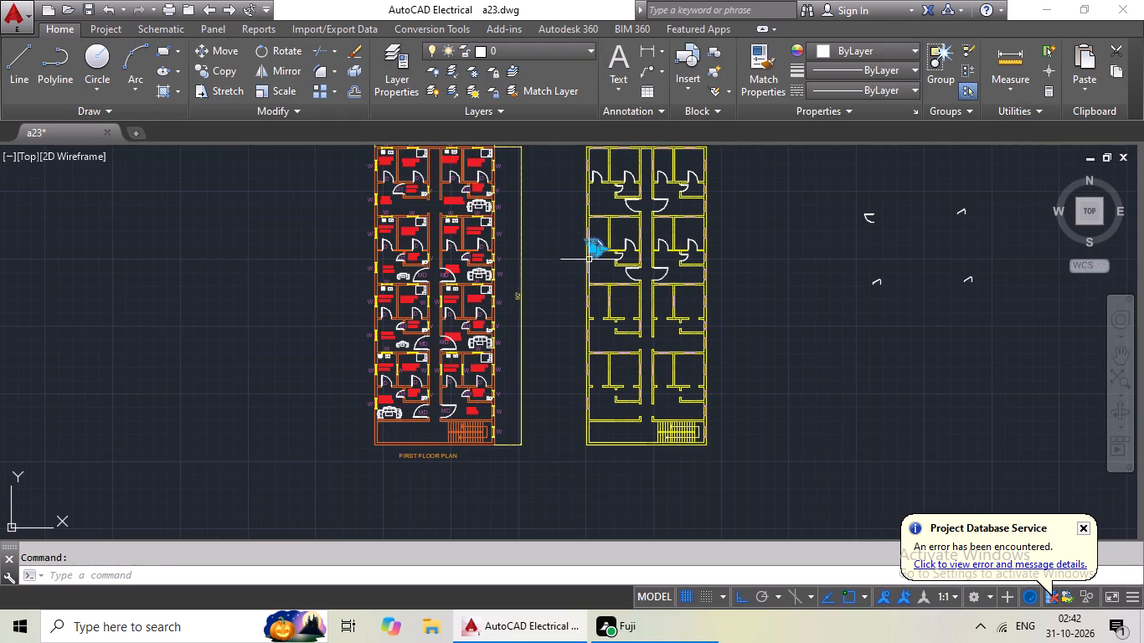
key("ctrl+c")
key("ctrl+v")
scroll(631, 321, "up", 5)
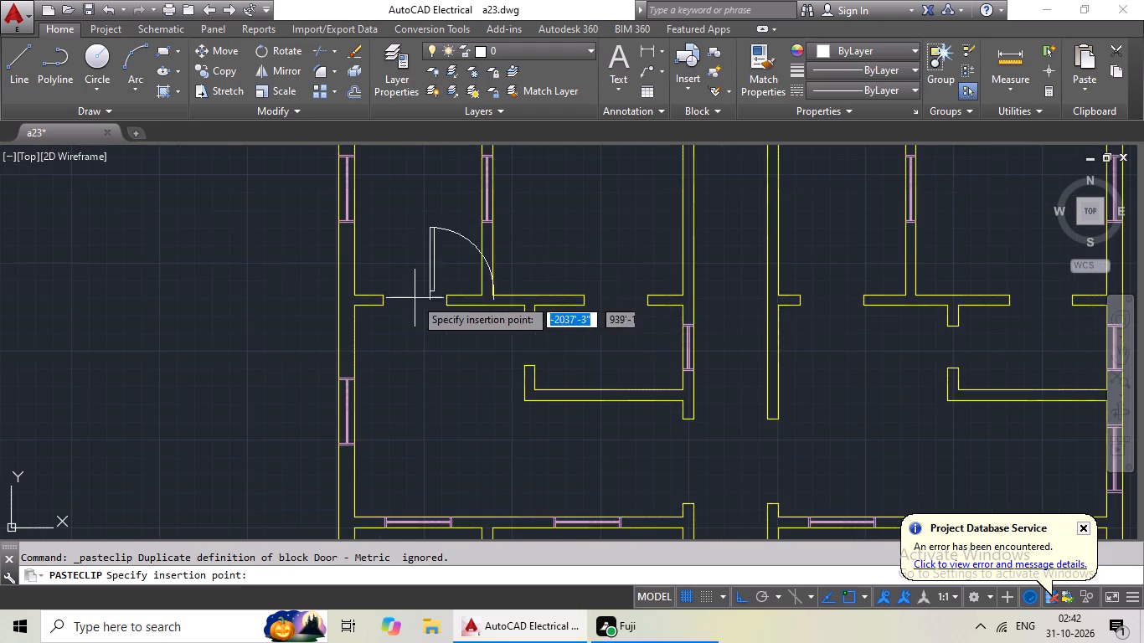
scroll(359, 289, "up", 3)
left_click(455, 330)
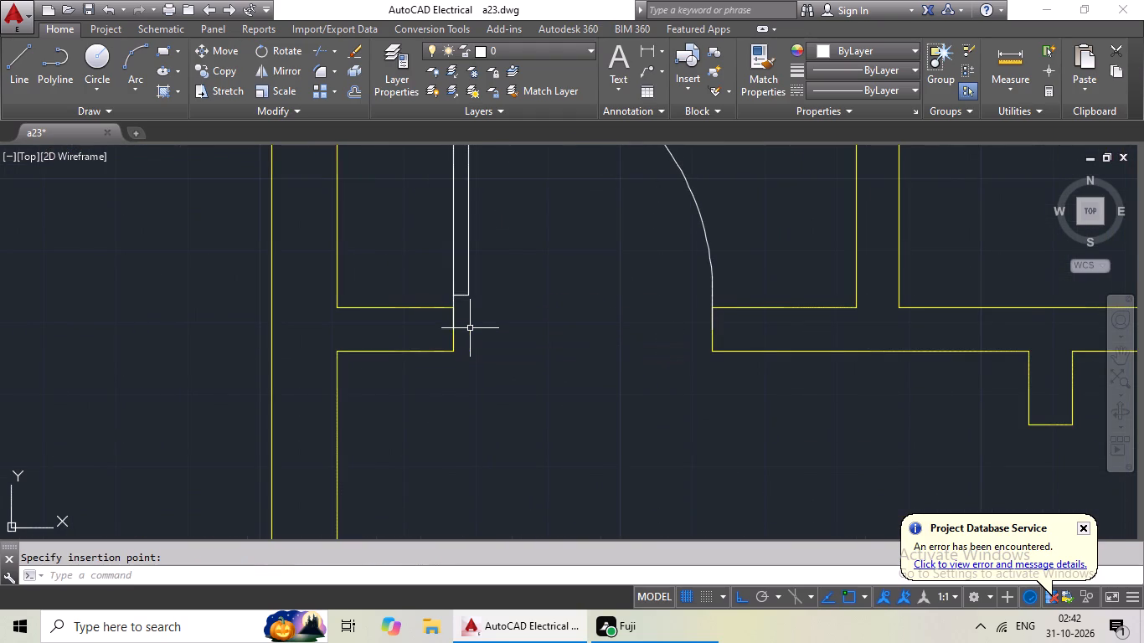
key("ctrl+v")
scroll(497, 351, "down", 3, "ctrl")
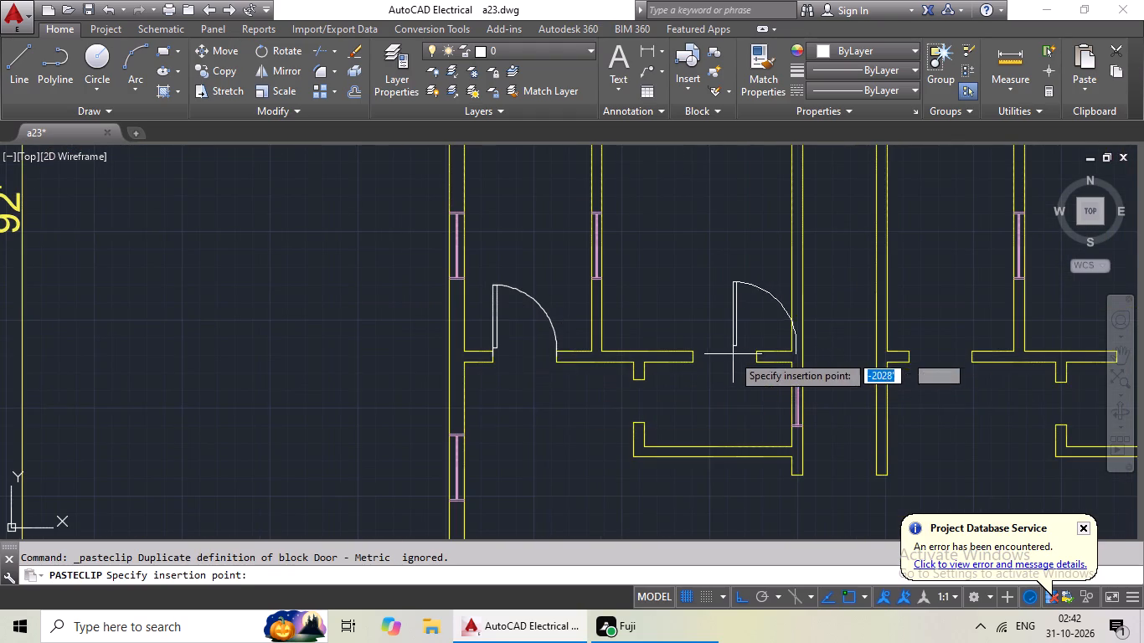
scroll(714, 356, "up", 3)
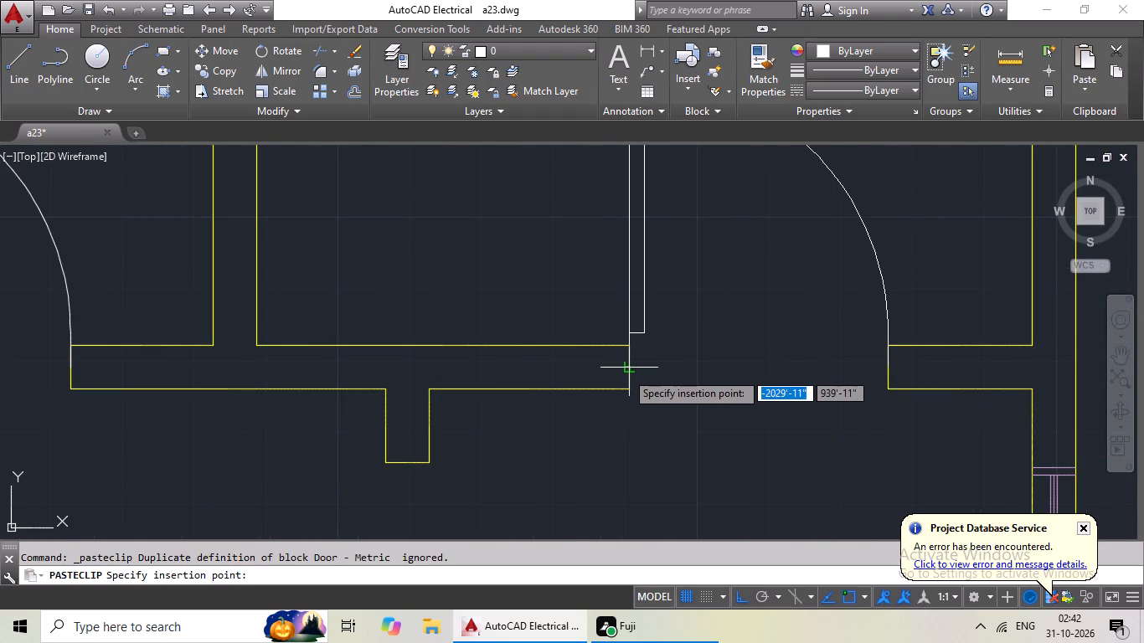
left_click(631, 366)
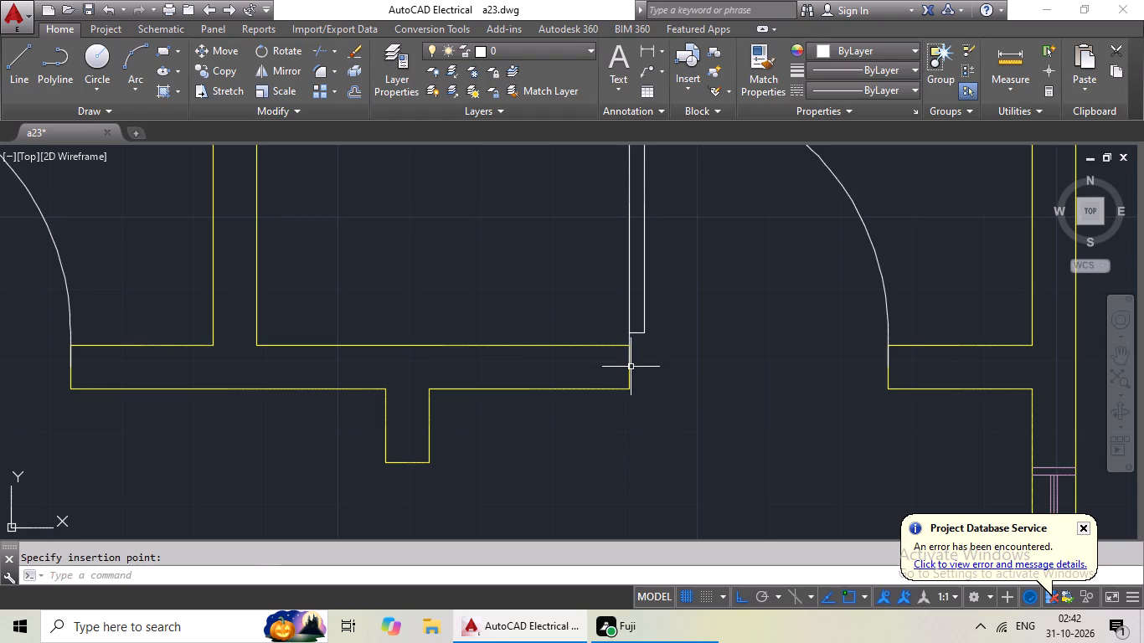
Paste the same room door at the left jamb midpoints of the third row's two room openings right of the corridor.
key("ctrl+v")
scroll(636, 385, "down", 4, "ctrl")
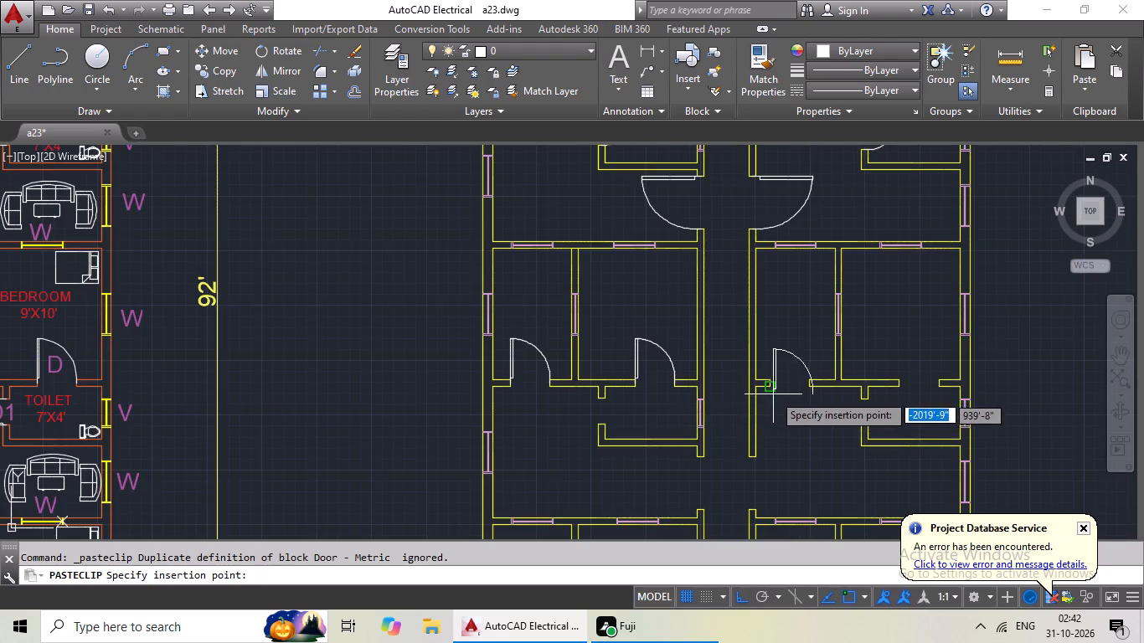
scroll(773, 393, "up", 4)
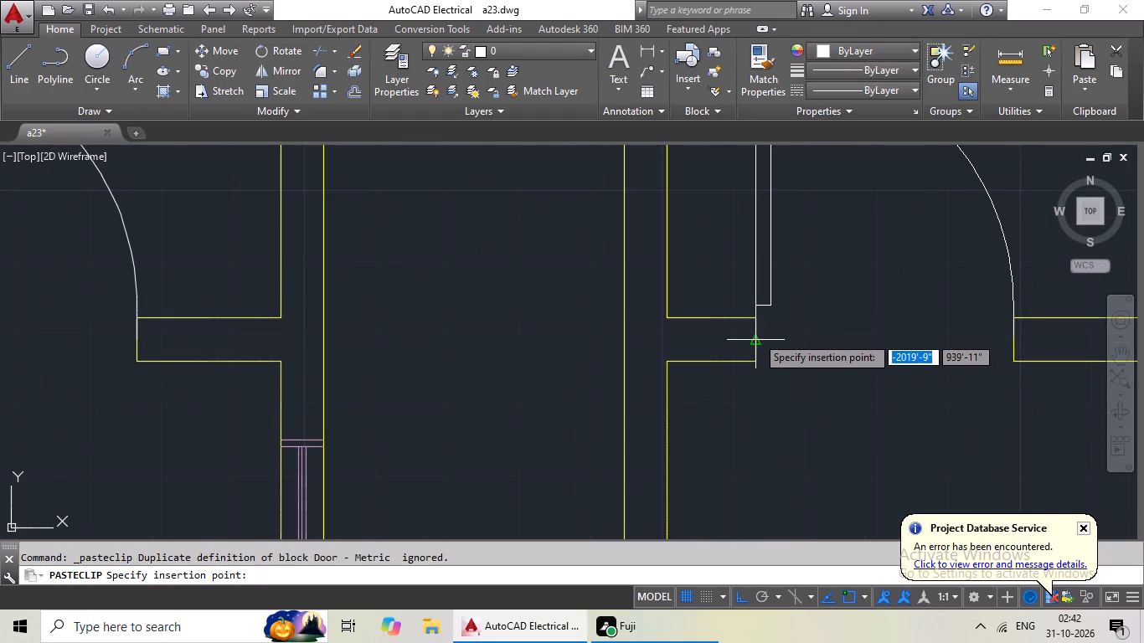
left_click(756, 336)
key("ctrl+v")
scroll(758, 358, "down", 2, "ctrl")
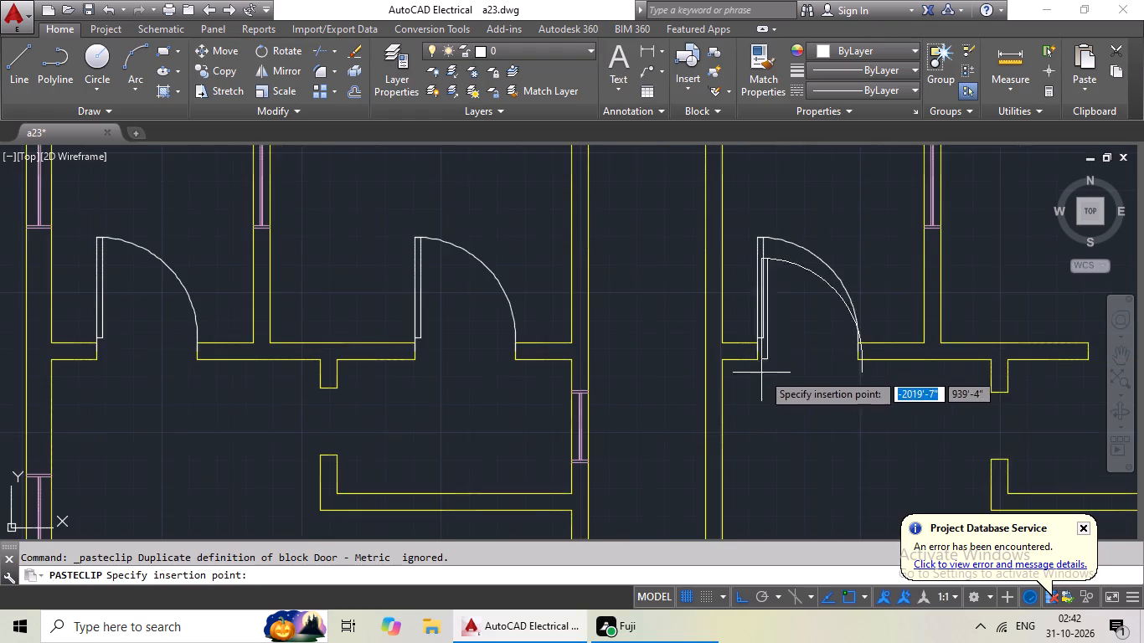
middle_click_drag(781, 389, 355, 382)
scroll(695, 346, "up", 3)
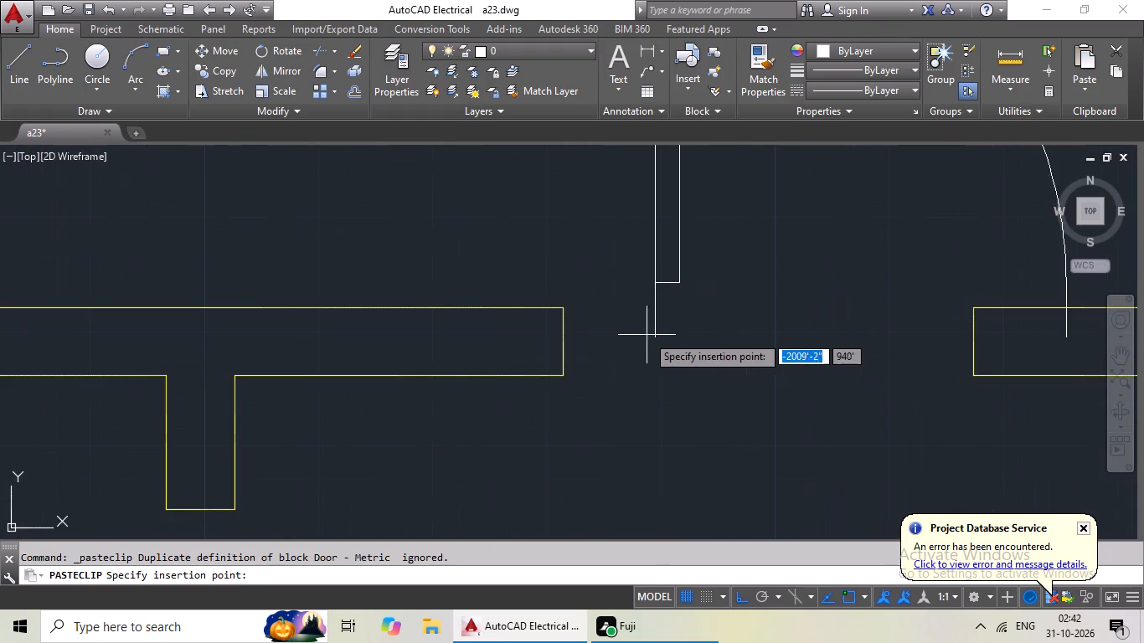
left_click(565, 342)
scroll(569, 344, "down", 3)
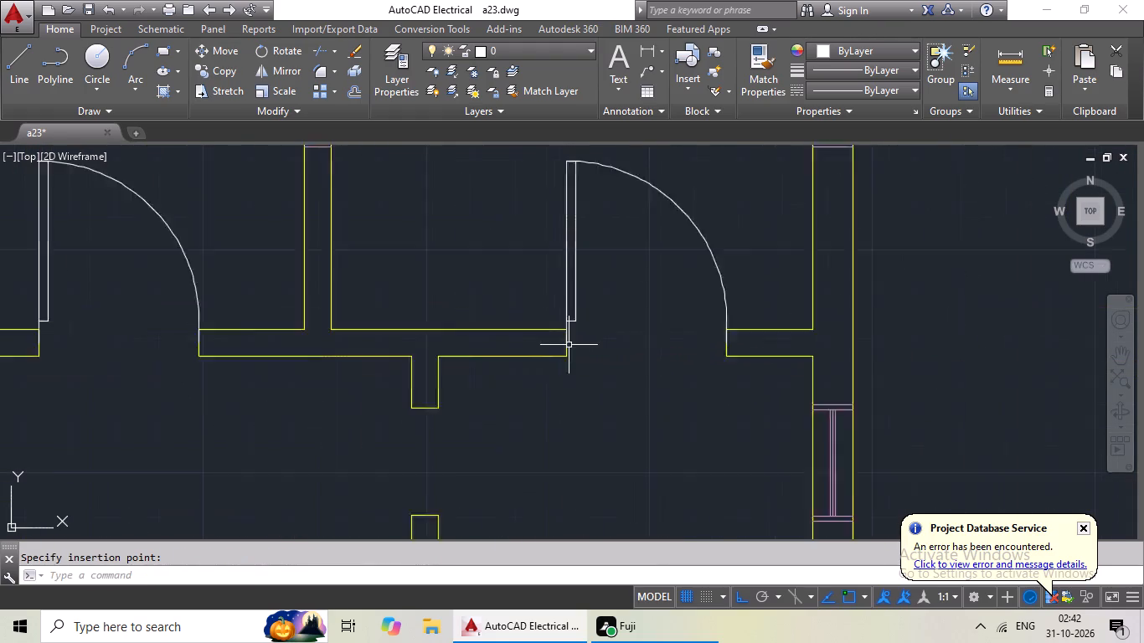
Copy the second row's right toilet door and paste it at the lower jamb midpoint of the third row's right toilet opening.
scroll(562, 349, "down", 3)
middle_click_drag(541, 369, 580, 460)
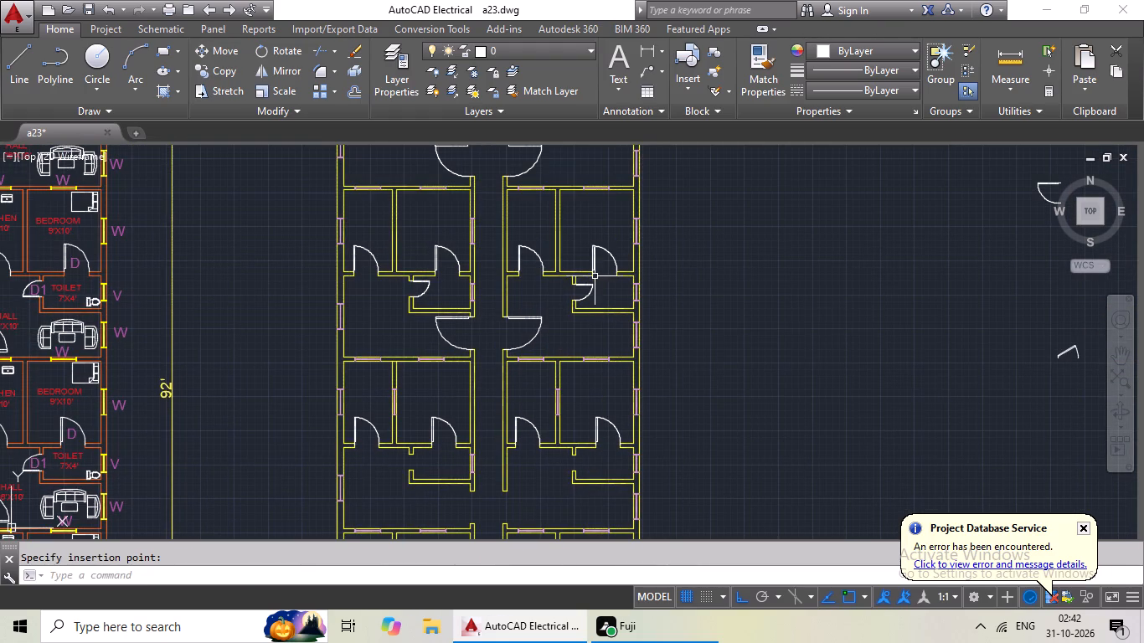
left_click(589, 290)
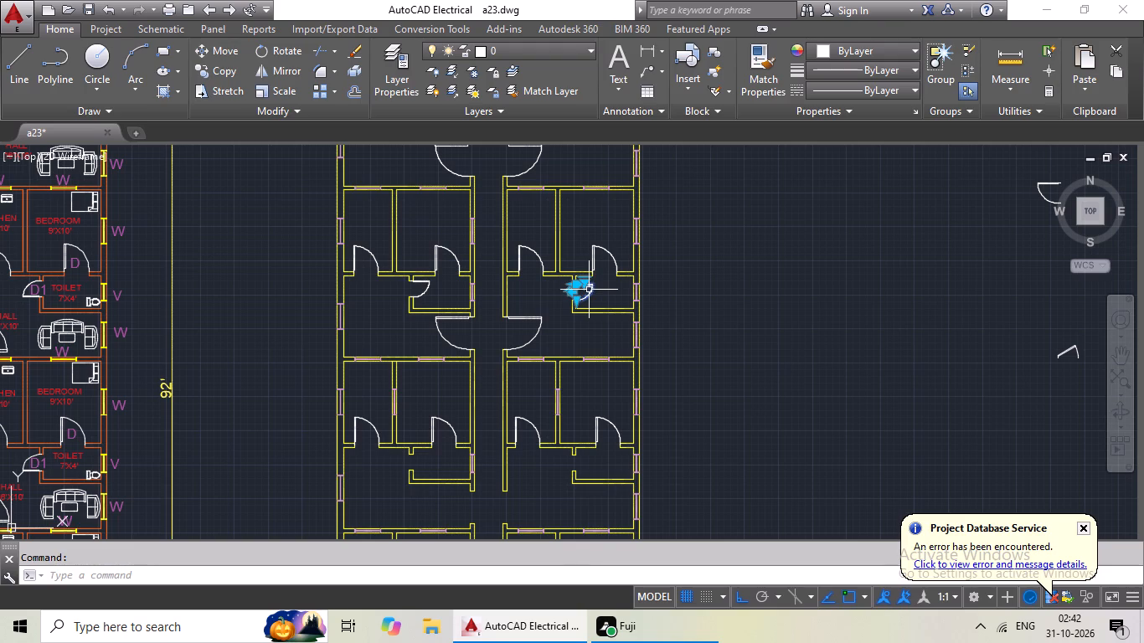
key("ctrl+c")
key("ctrl+v")
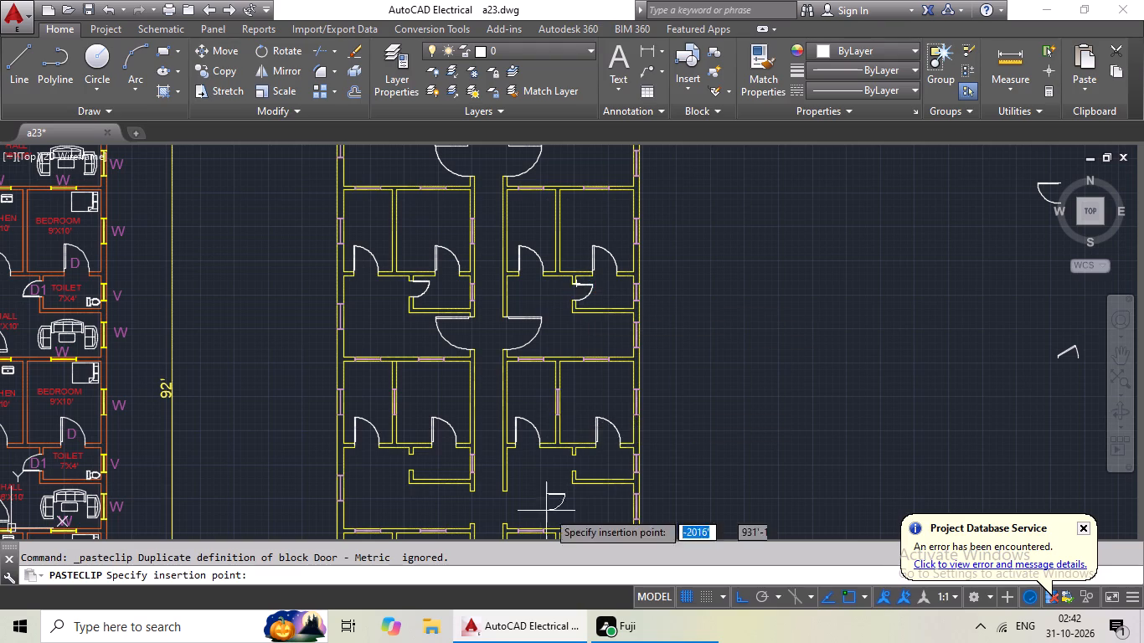
scroll(576, 463, "up", 4)
middle_click_drag(576, 460, 580, 308)
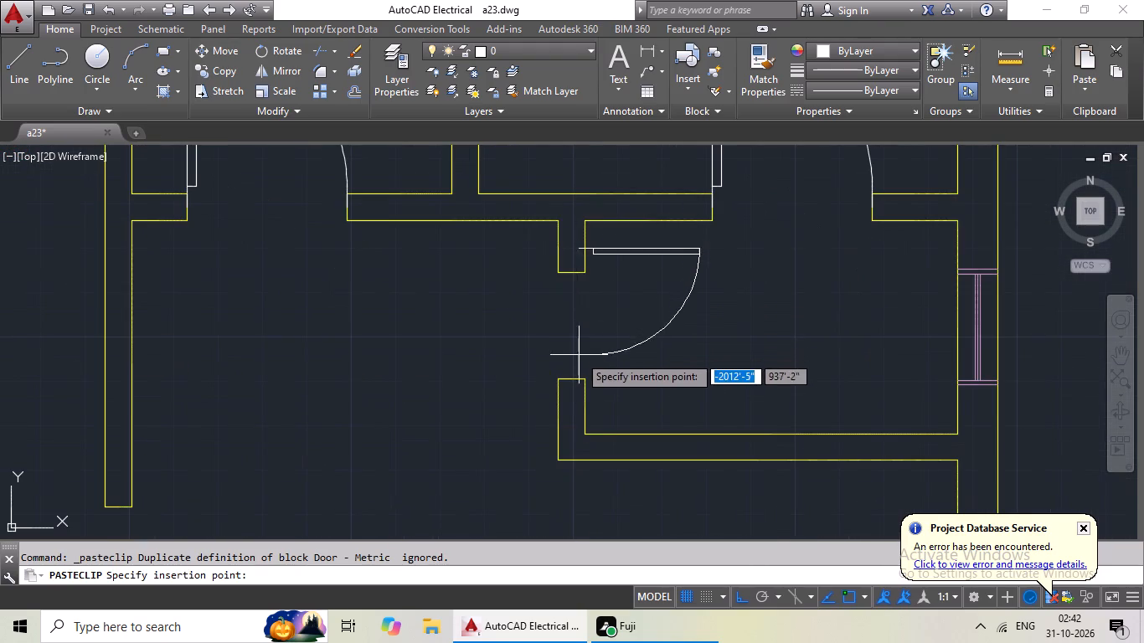
scroll(575, 383, "up", 3)
left_click(569, 371)
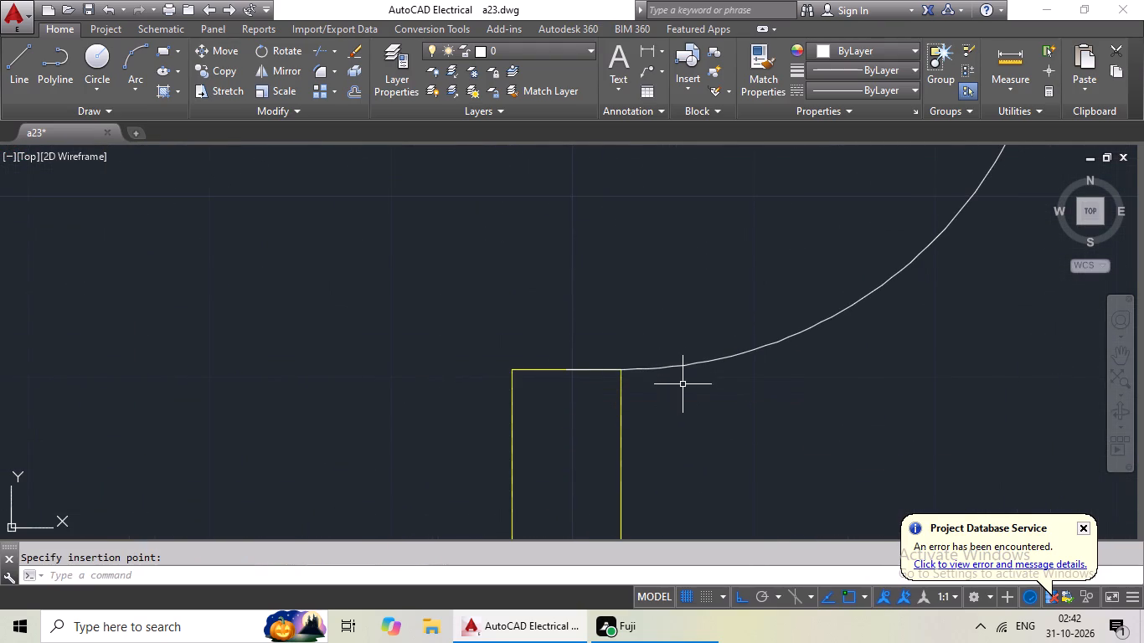
Paste the same toilet door at the lower jamb midpoint of the third row's left toilet opening.
key("ctrl+v")
scroll(420, 450, "down", 4)
middle_click_drag(389, 448, 731, 423)
middle_click_drag(446, 423, 652, 387)
middle_click_drag(574, 436, 762, 381)
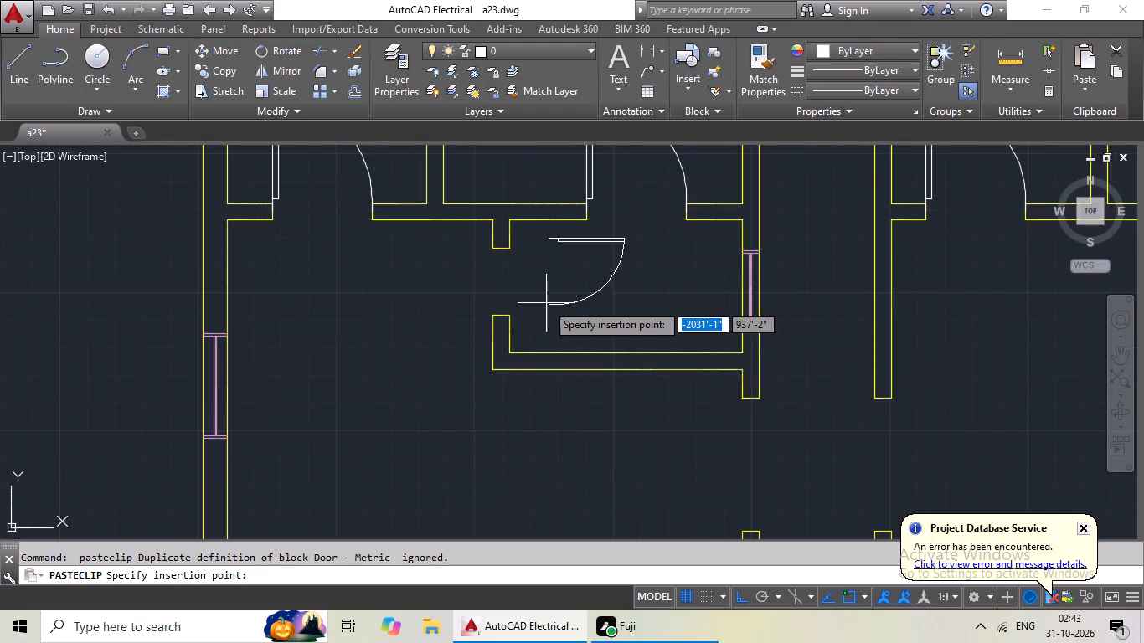
scroll(497, 307, "up", 4)
left_click(510, 343)
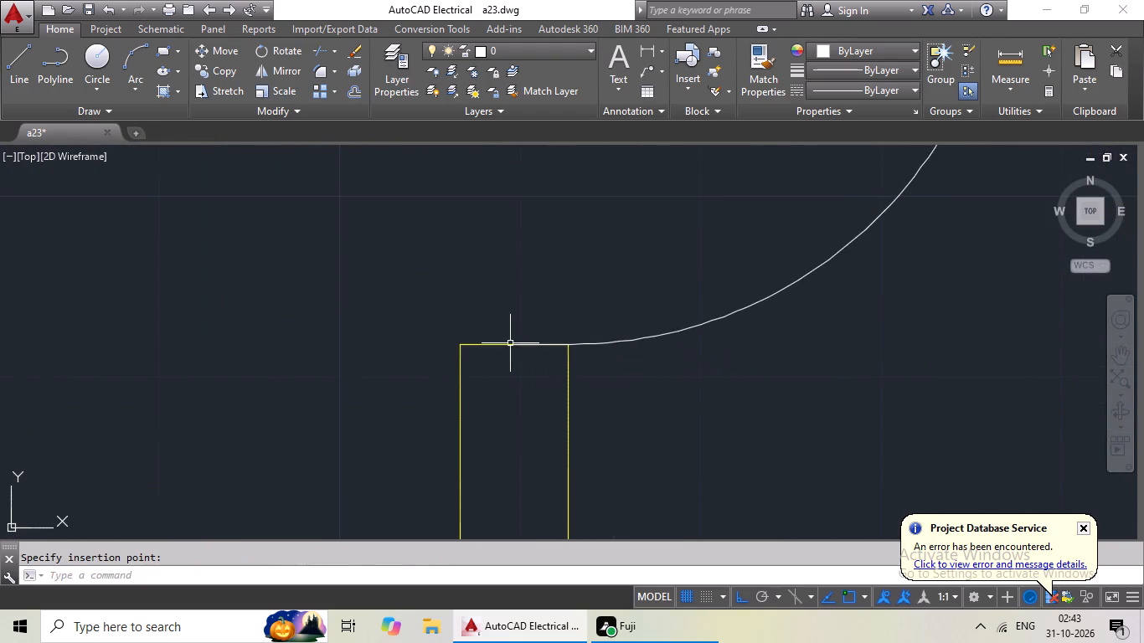
Copy the second row's right hall entrance door and paste it at the lower jamb midpoint of the third row's right hall entrance.
scroll(571, 331, "down", 4)
scroll(638, 338, "down", 2)
middle_click_drag(639, 338, 597, 420)
middle_click_drag(683, 326, 647, 402)
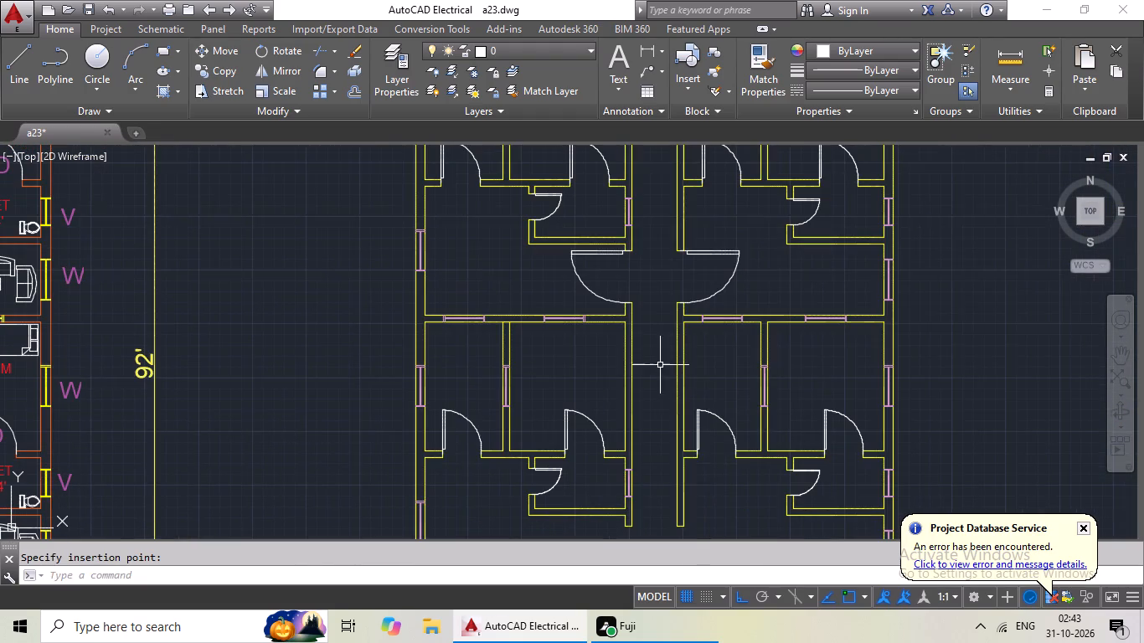
left_click(723, 286)
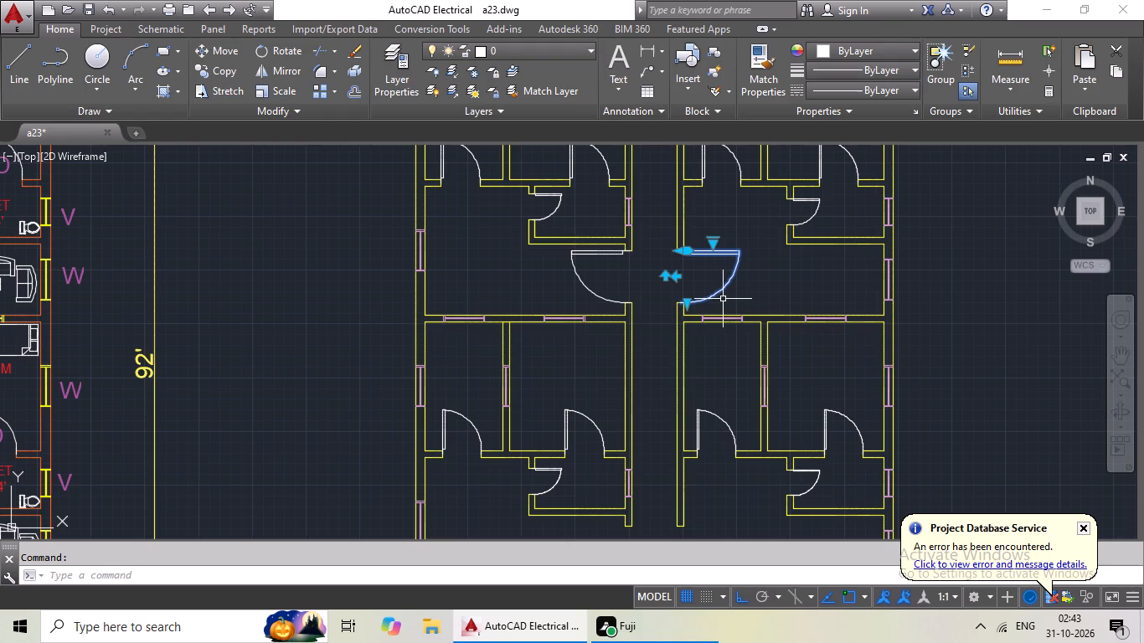
key("ctrl+c")
key("ctrl+v")
scroll(641, 368, "down", 1)
middle_click_drag(639, 373, 636, 244)
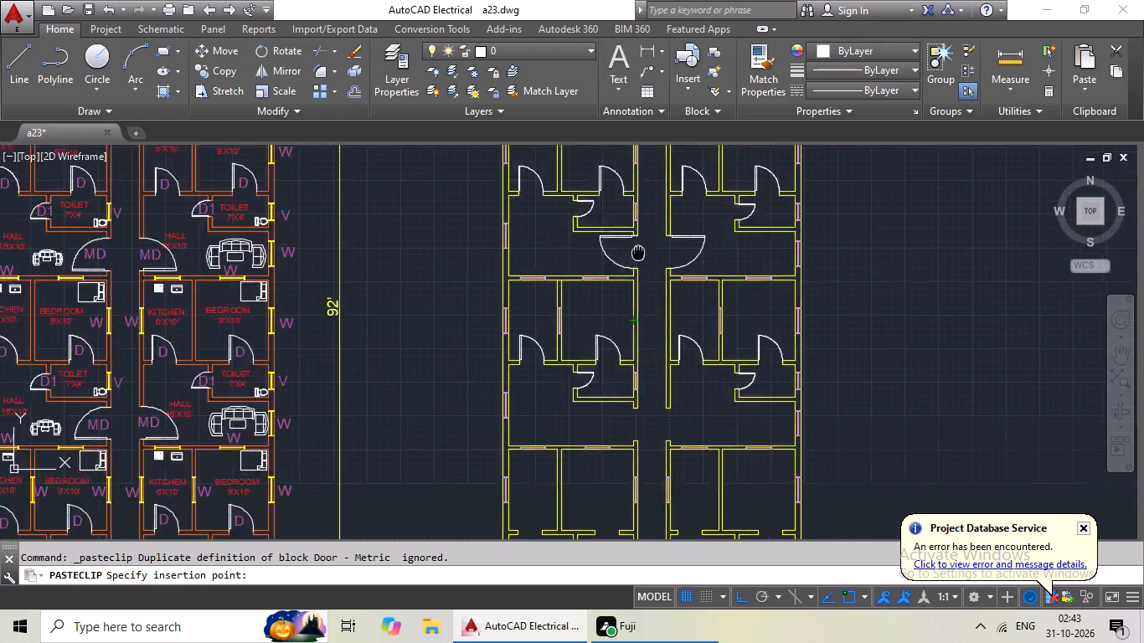
middle_click_drag(636, 244, 636, 229)
scroll(670, 358, "up", 3)
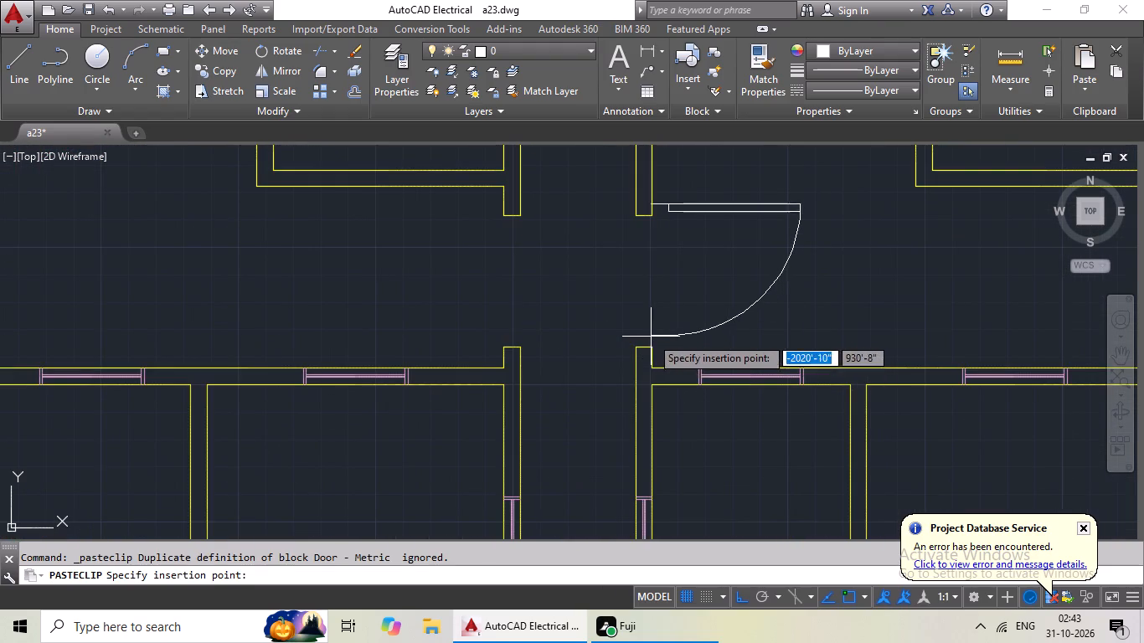
left_click(644, 346)
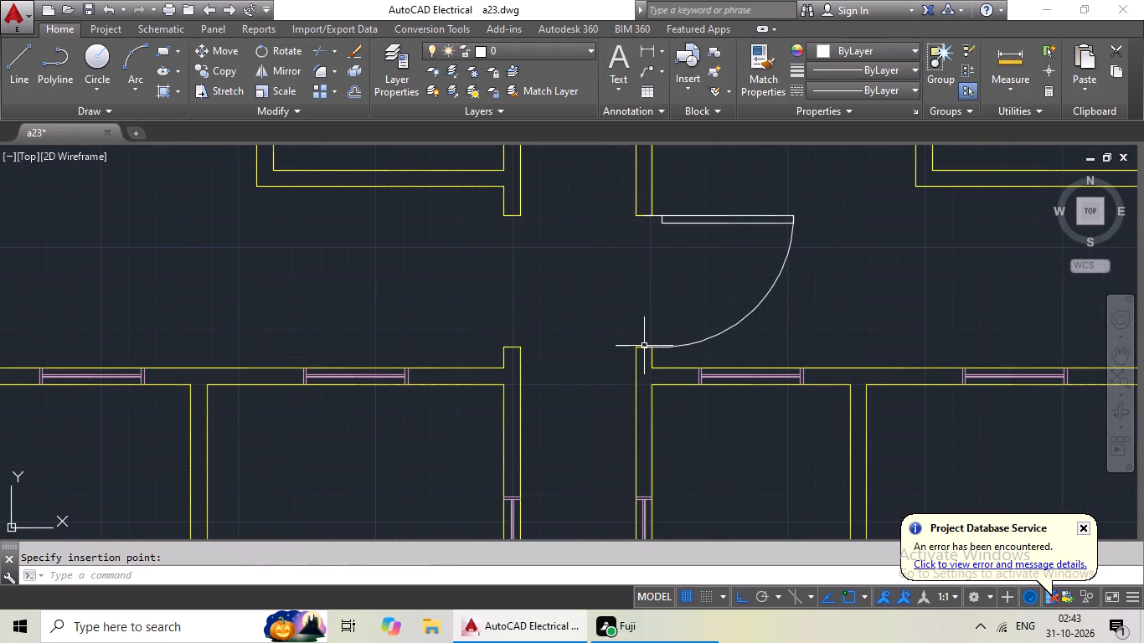
Copy the second row's left hall entrance door and paste it with its arc end on the lower jamb of the third row's left hall entrance.
scroll(644, 346, "down", 3)
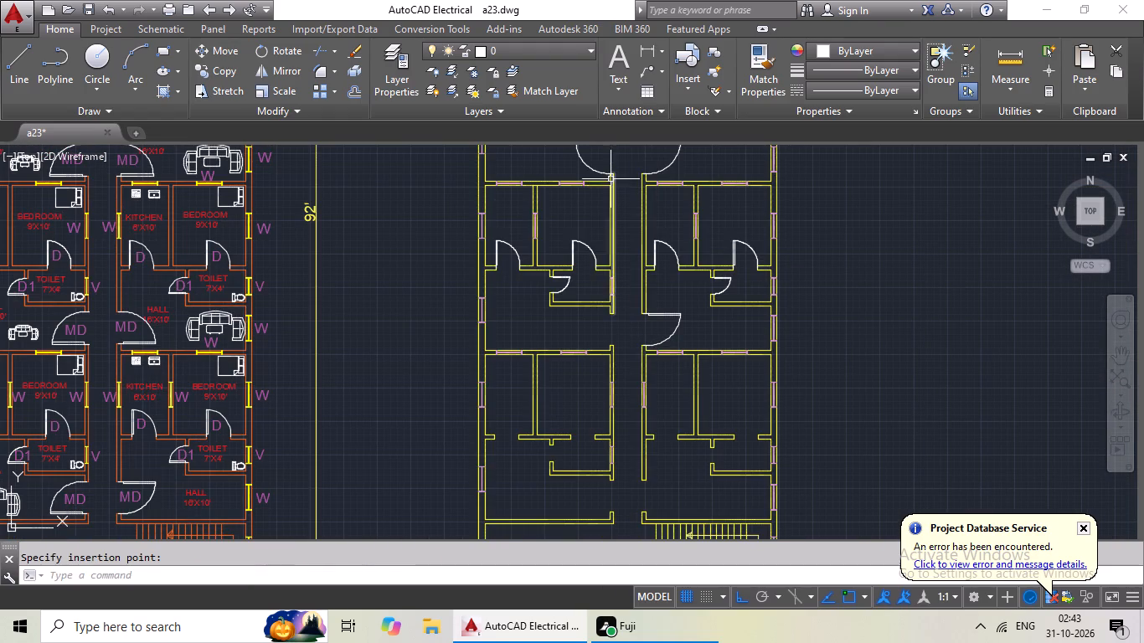
left_click(599, 171)
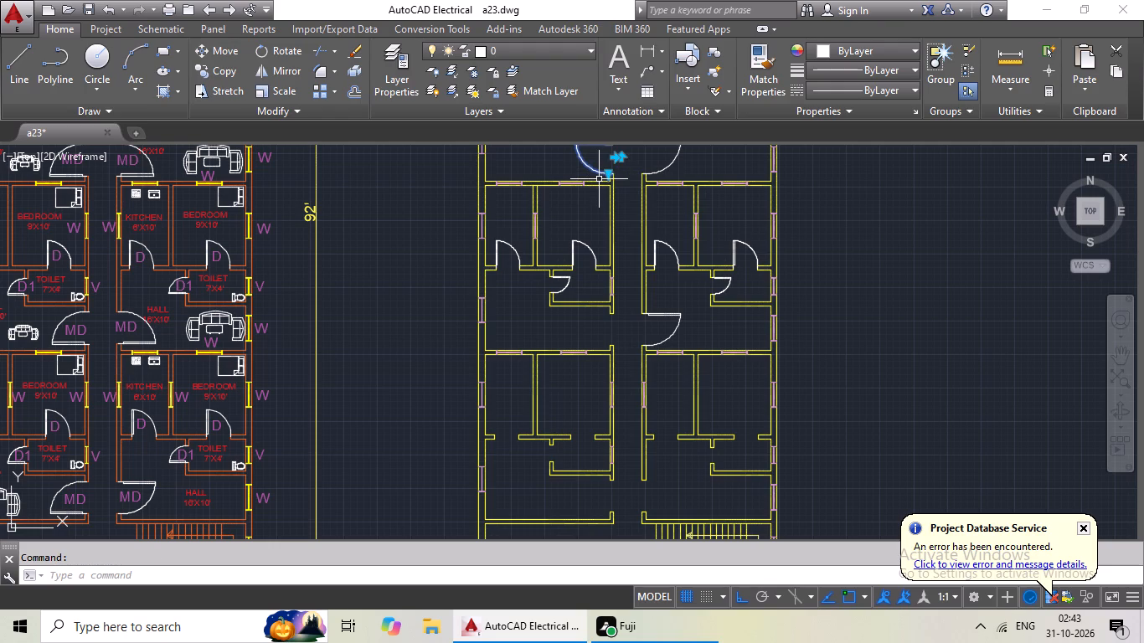
key("ctrl+c")
key("ctrl+v")
scroll(580, 350, "up", 3)
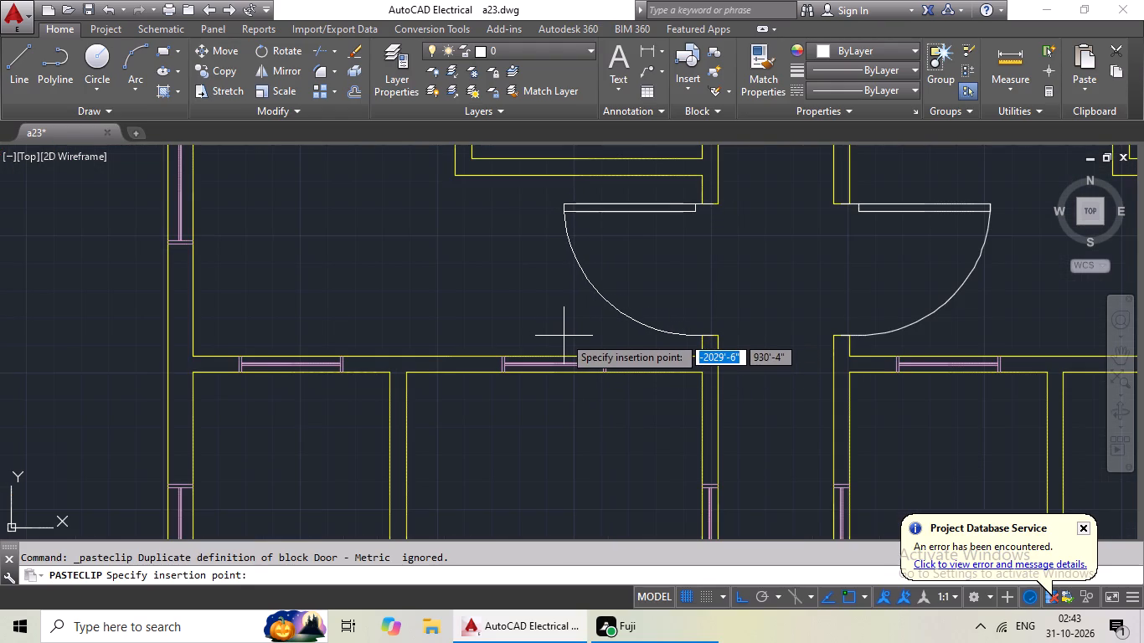
left_click(564, 336)
Copy the third row's leftmost room door and paste it at the left jamb midpoint of the fourth row's leftmost room opening.
scroll(658, 324, "down", 3)
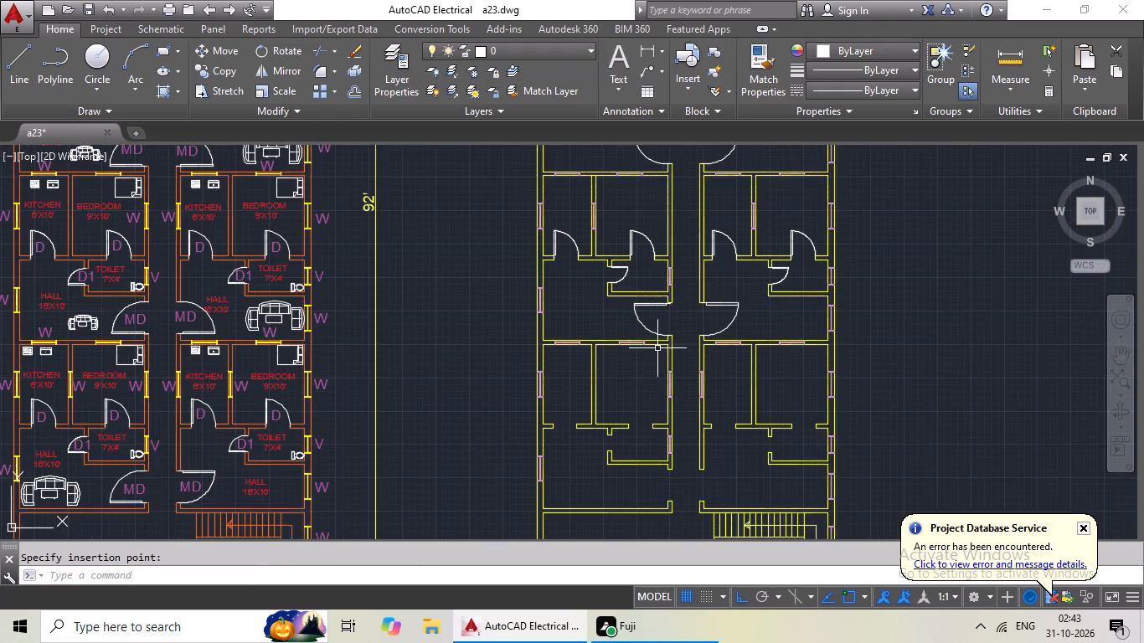
middle_click_drag(657, 346, 708, 212)
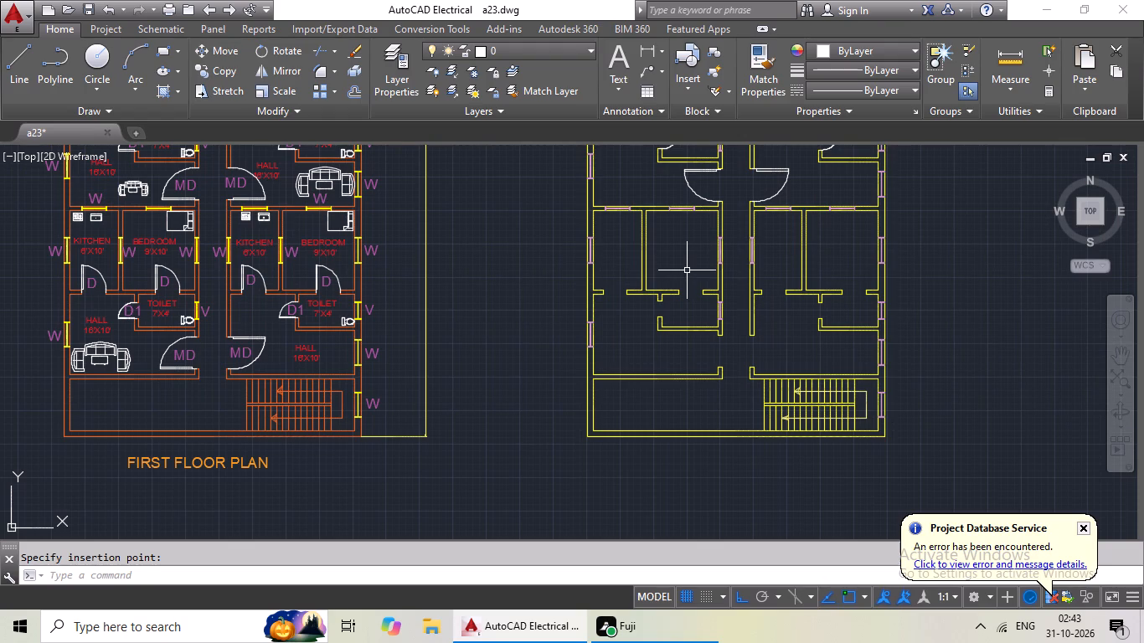
scroll(693, 270, "down", 1)
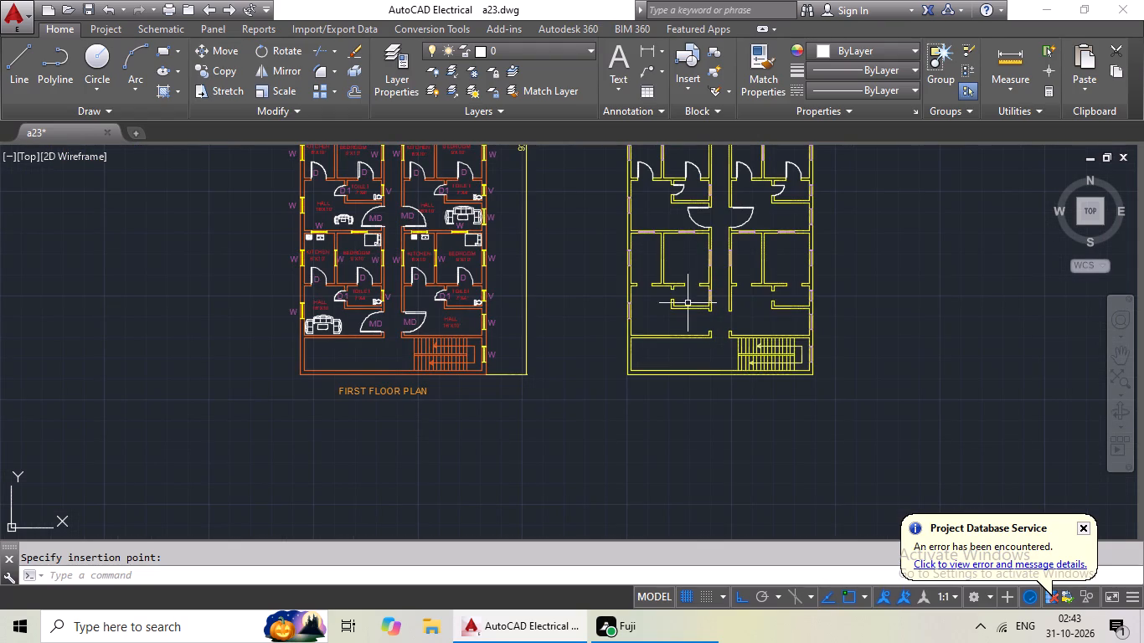
middle_click_drag(688, 293, 661, 332)
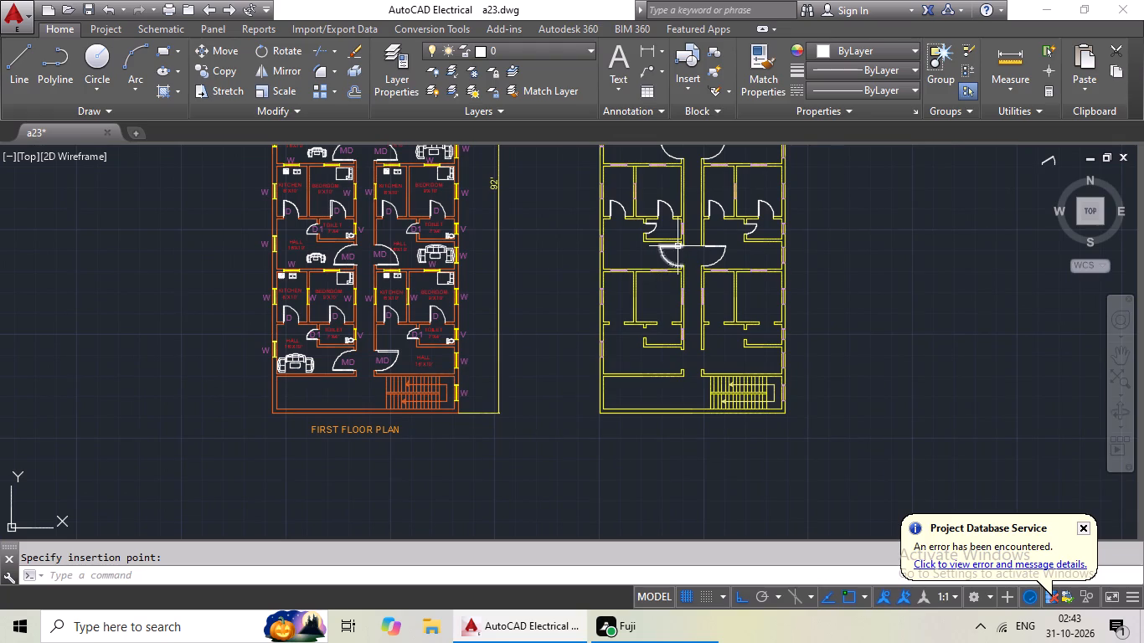
left_click(620, 208)
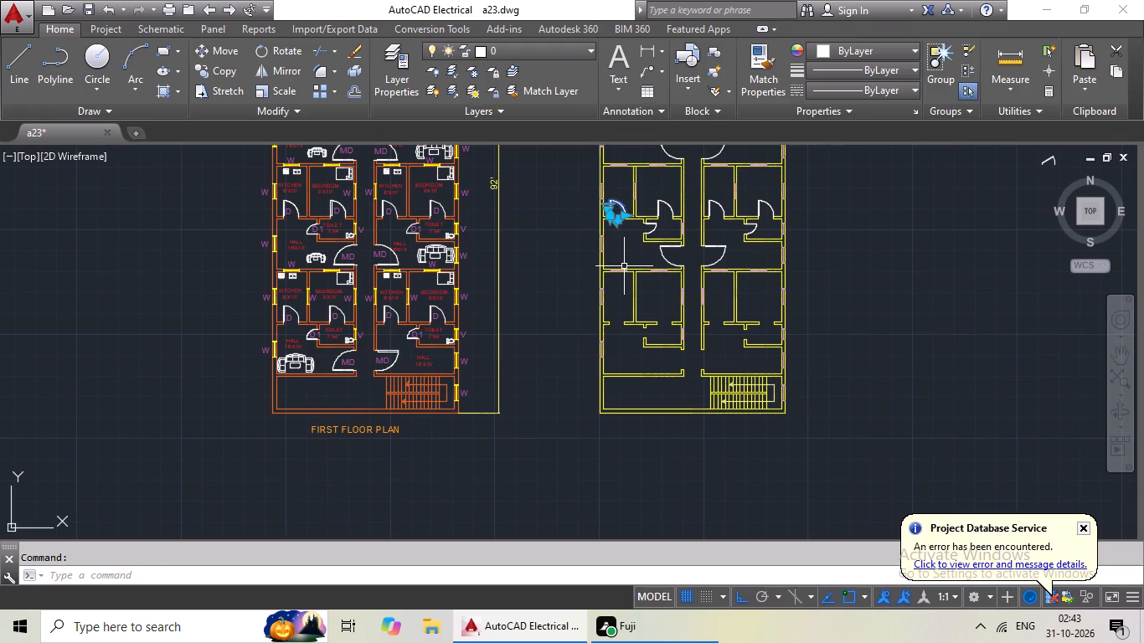
key("ctrl+c")
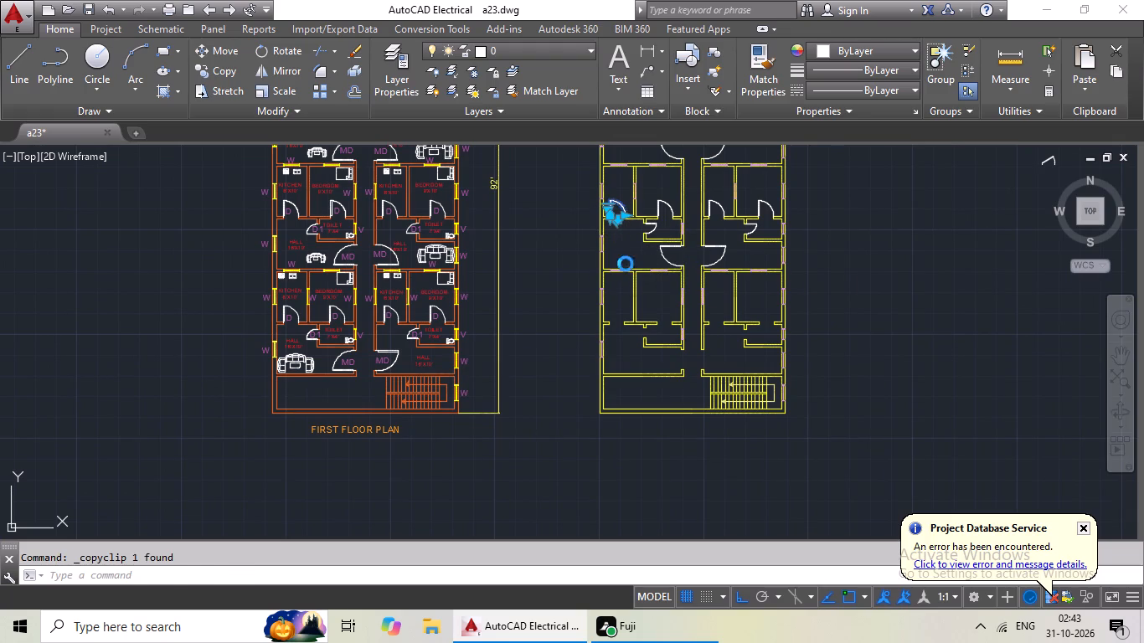
key("ctrl+v")
scroll(621, 311, "up", 4)
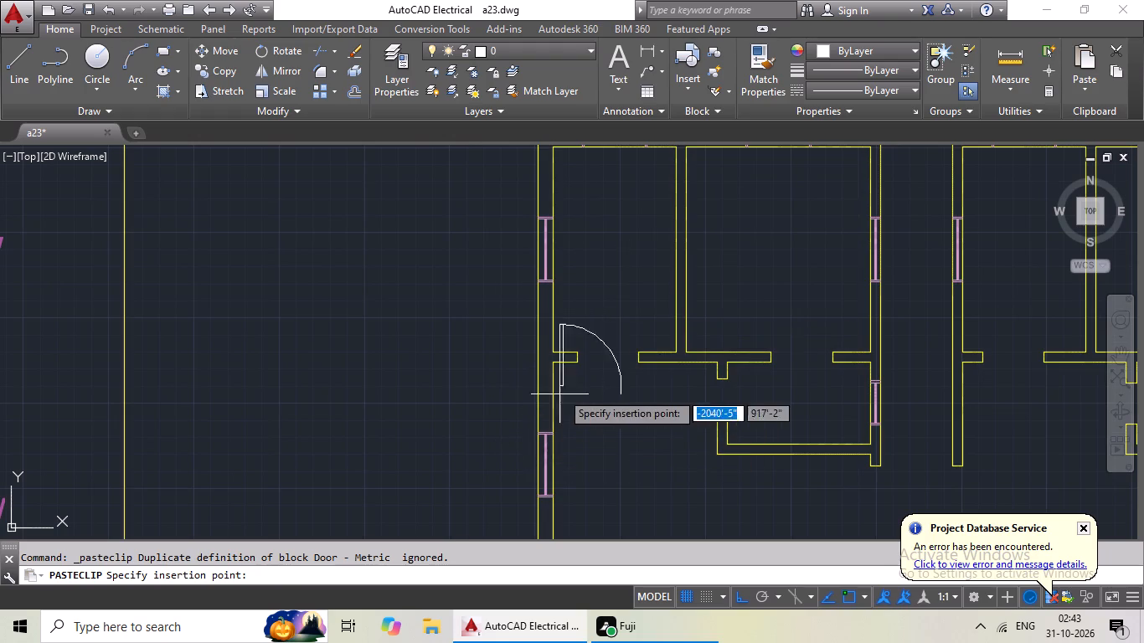
scroll(572, 372, "up", 4)
left_click(611, 284)
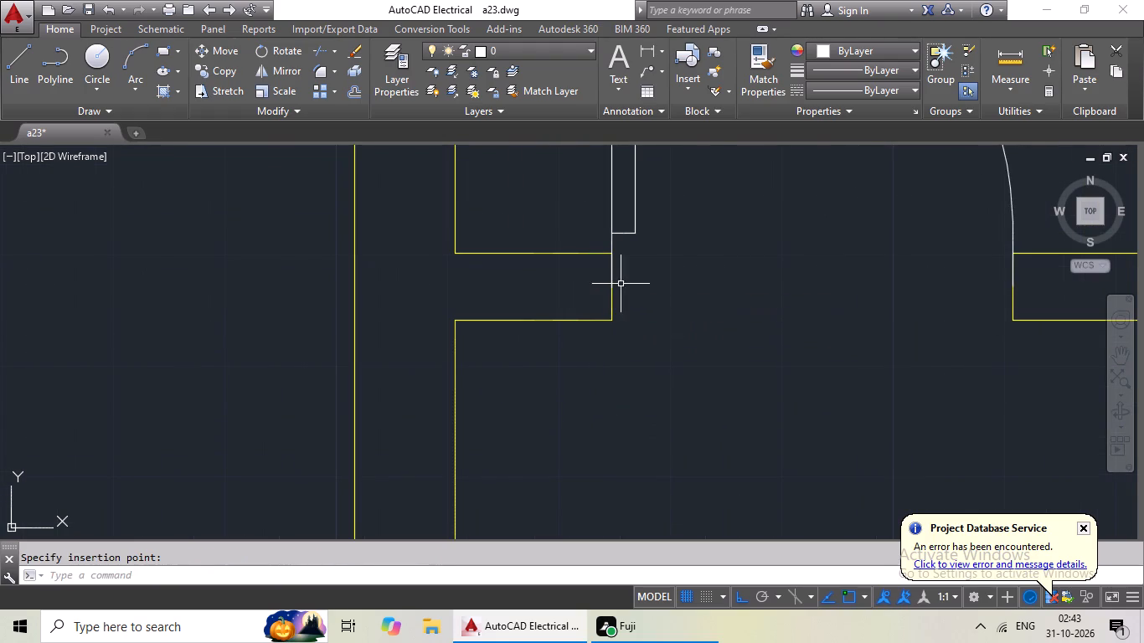
Paste the same room door at the left jamb midpoint of the fourth row's second room opening left of the corridor.
scroll(623, 284, "down", 5)
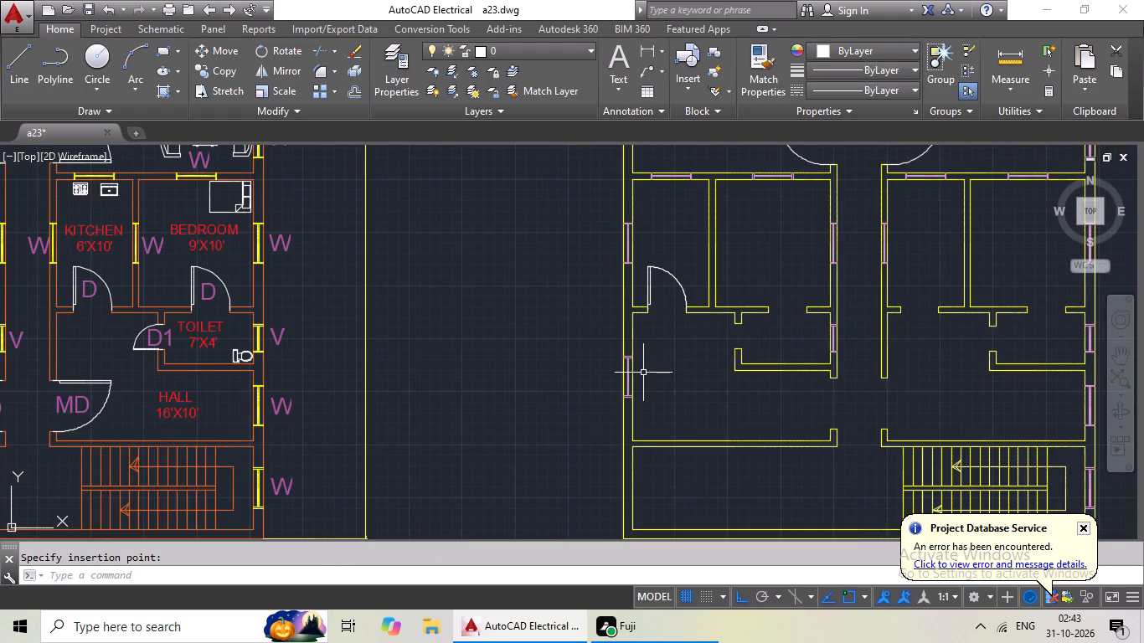
key("ctrl+v")
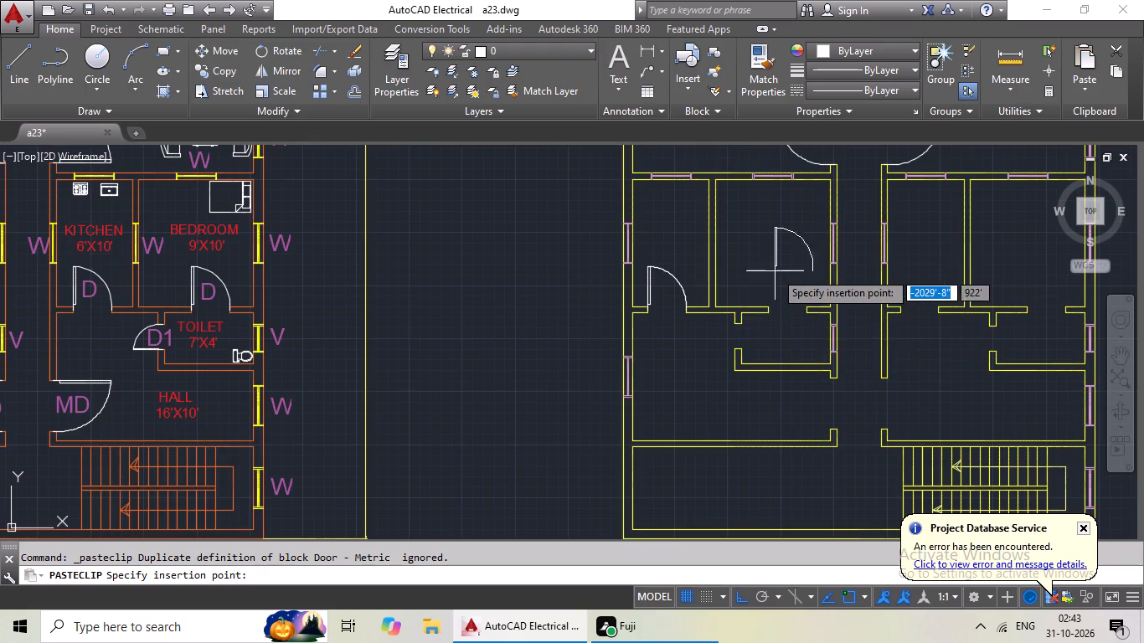
scroll(775, 271, "up", 4)
scroll(773, 474, "down", 2)
middle_click_drag(694, 427, 198, 236)
scroll(256, 296, "up", 2)
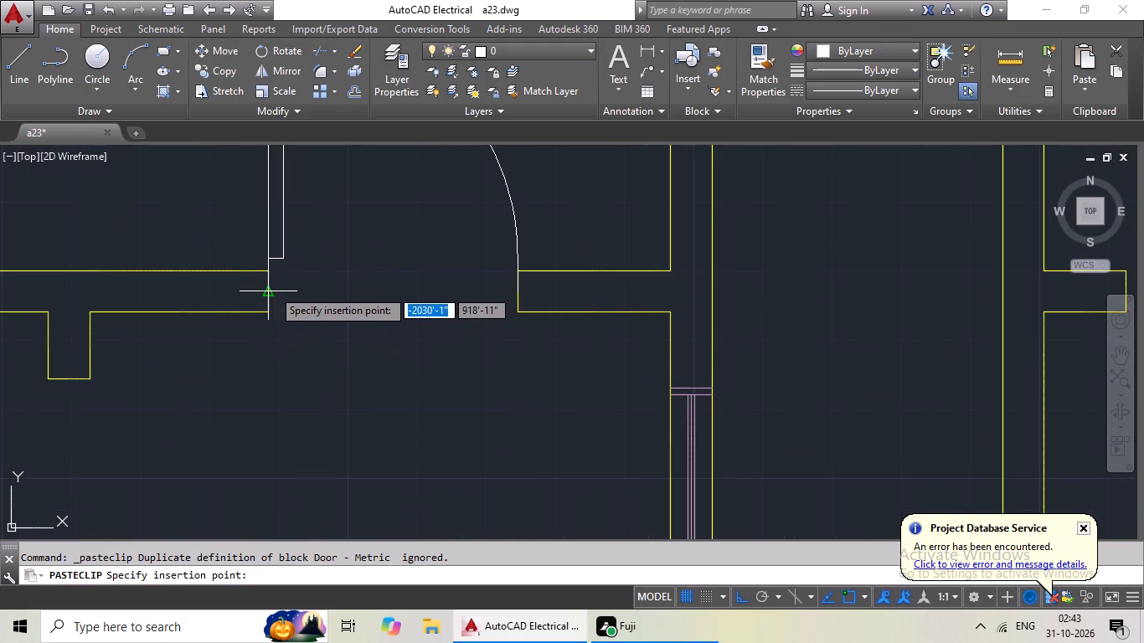
left_click(272, 289)
Paste the same room door at the left jamb midpoints of the fourth row's two room openings right of the corridor.
key("ctrl+v")
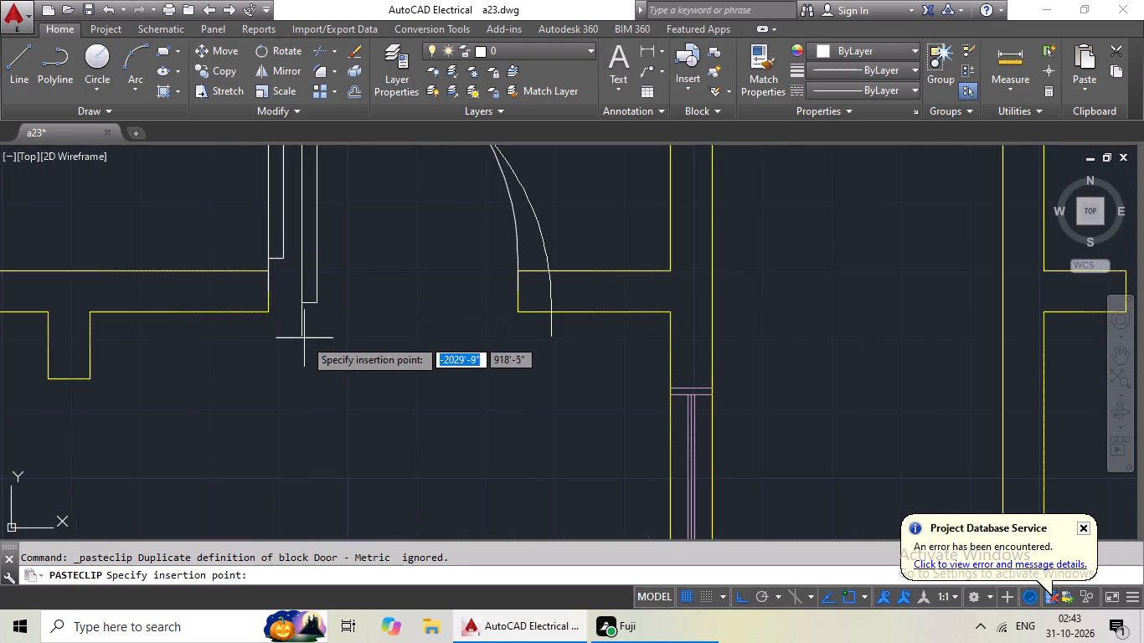
scroll(306, 338, "down", 2)
middle_click_drag(467, 368, 340, 389)
scroll(558, 340, "up", 3)
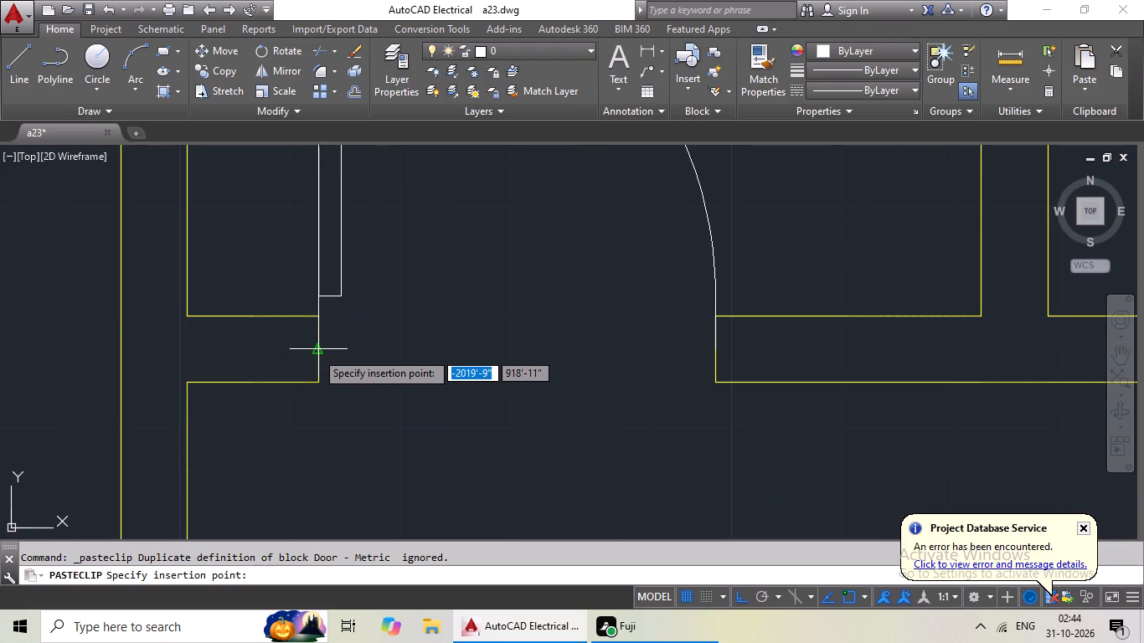
left_click(316, 352)
key("ctrl+v")
scroll(334, 363, "down", 3)
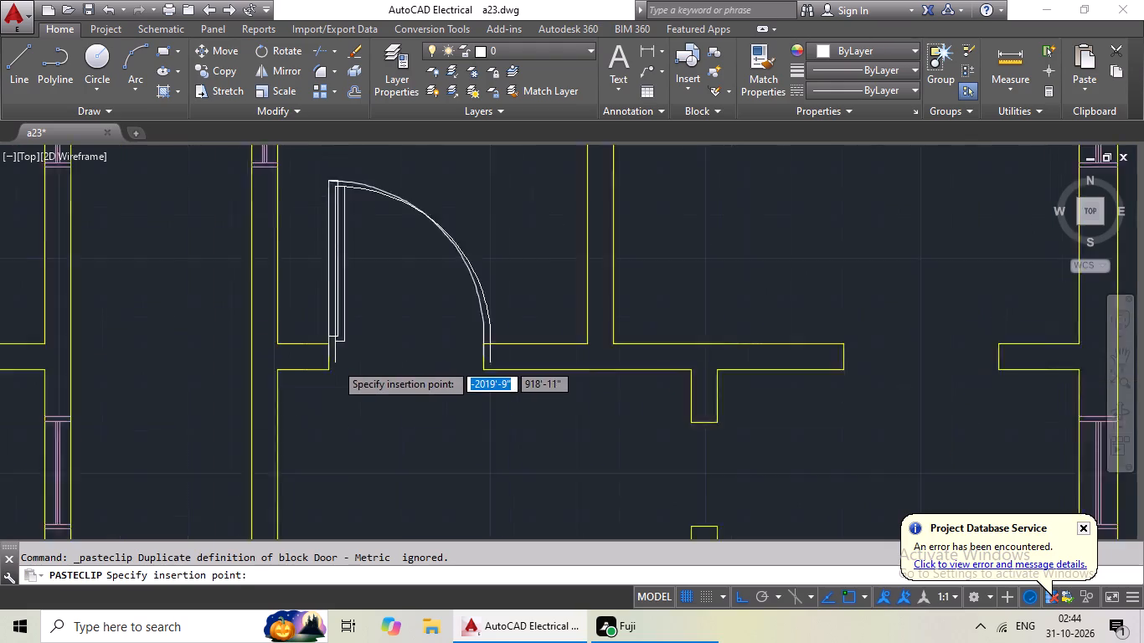
scroll(678, 366, "up", 2)
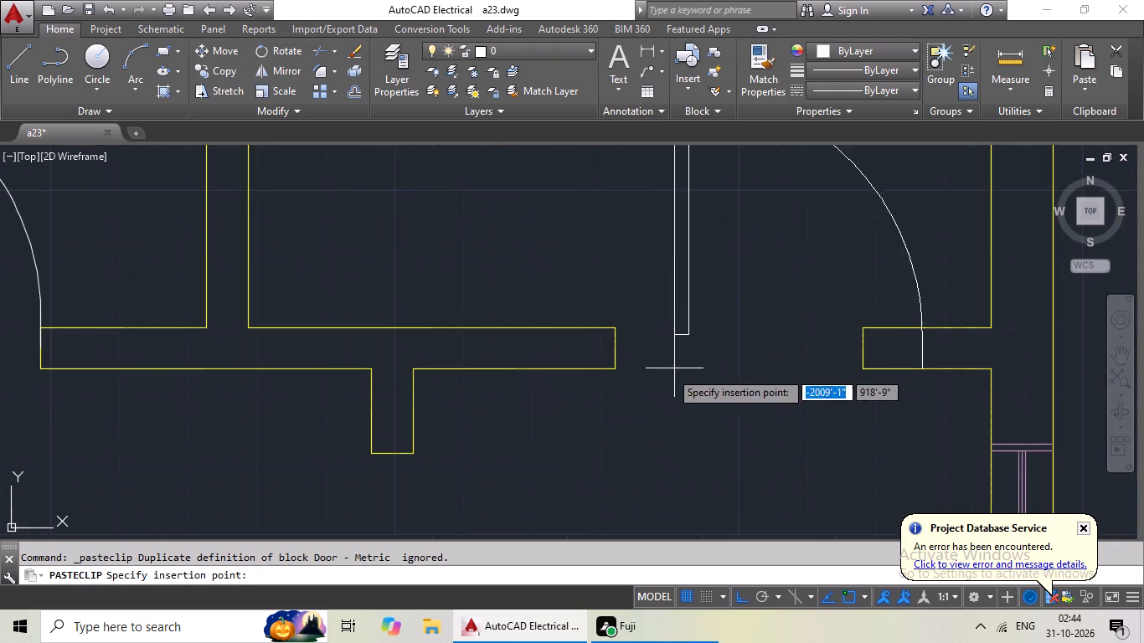
left_click(616, 351)
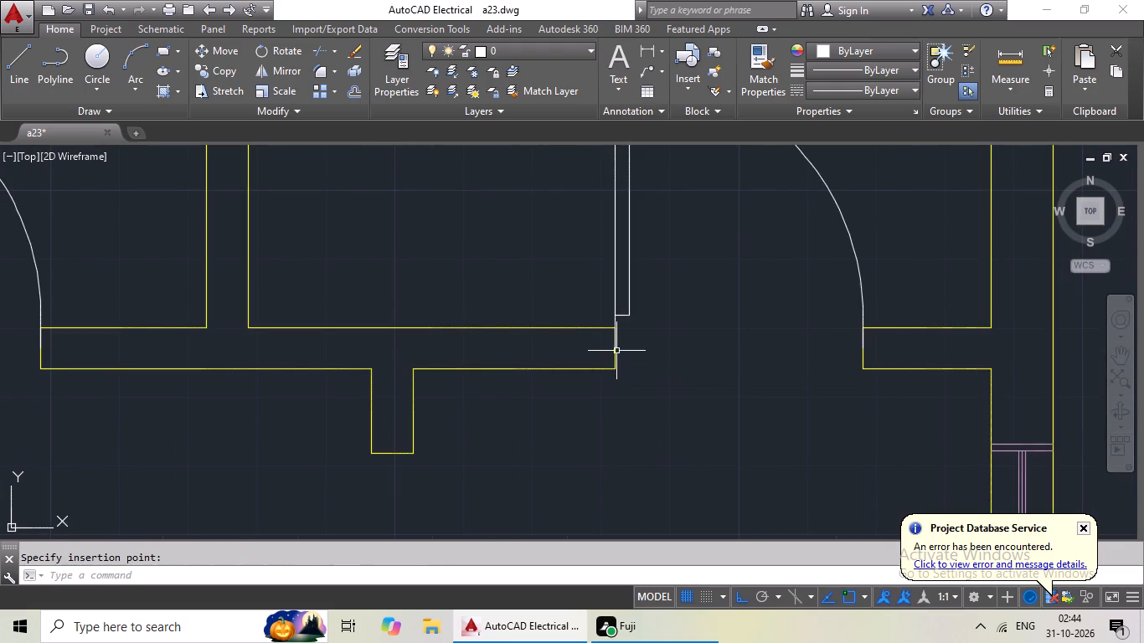
Copy the third row's left toilet door and paste it with its arc end on the lower jamb of the fourth row's left toilet opening.
scroll(620, 350, "down", 3)
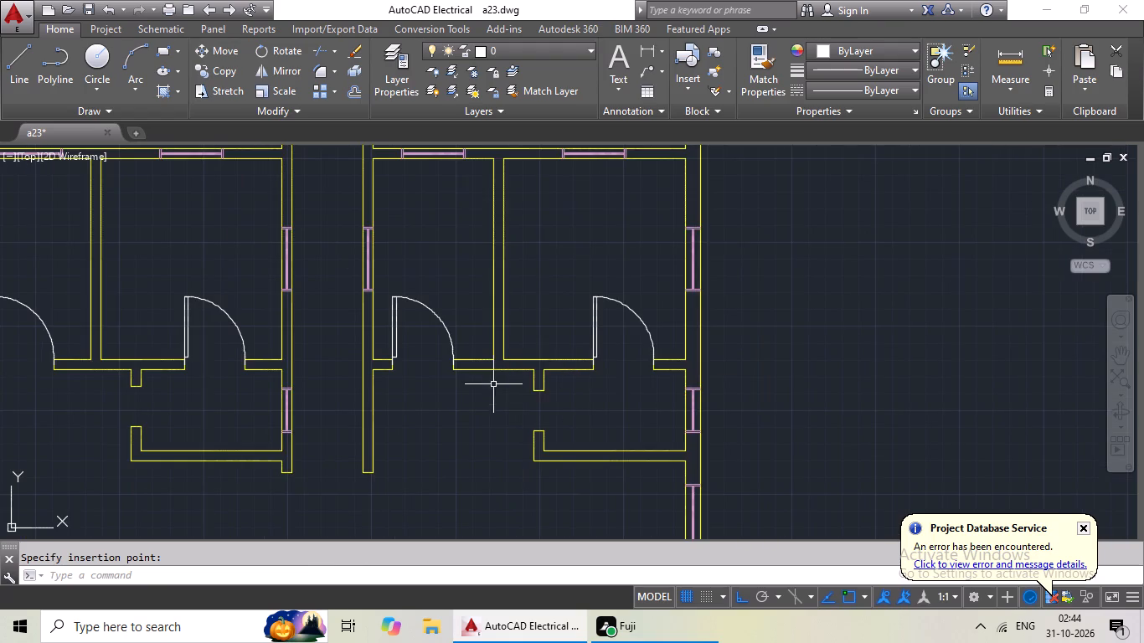
middle_click_drag(492, 384, 724, 437)
middle_click_drag(780, 448, 858, 463)
scroll(714, 356, "down", 2)
middle_click_drag(704, 335, 622, 407)
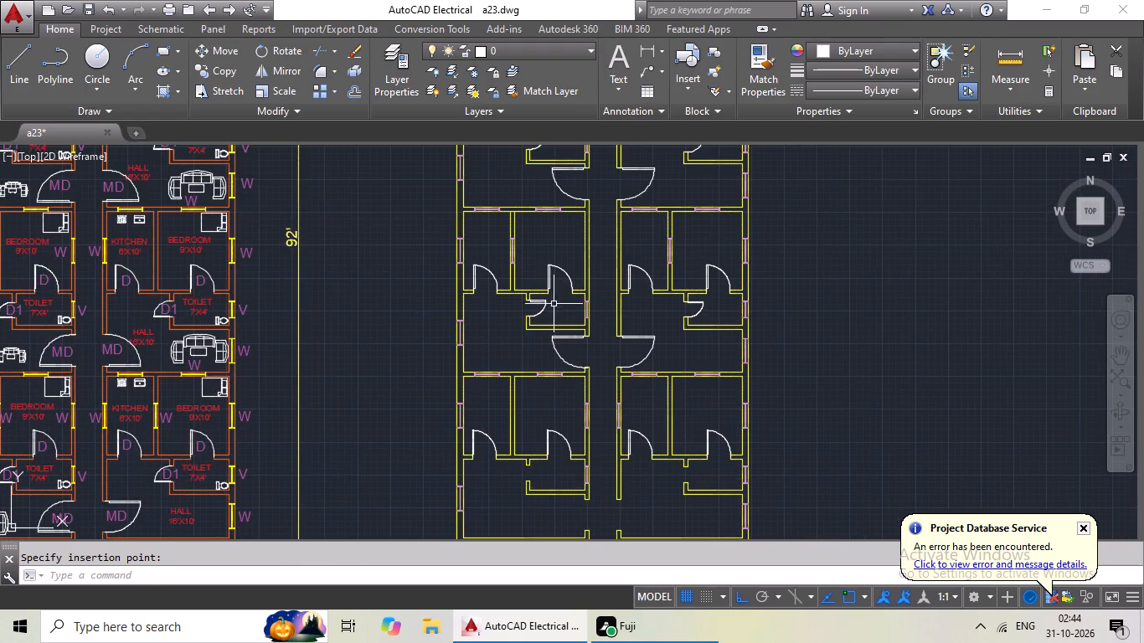
scroll(554, 304, "up", 2)
left_click(531, 300)
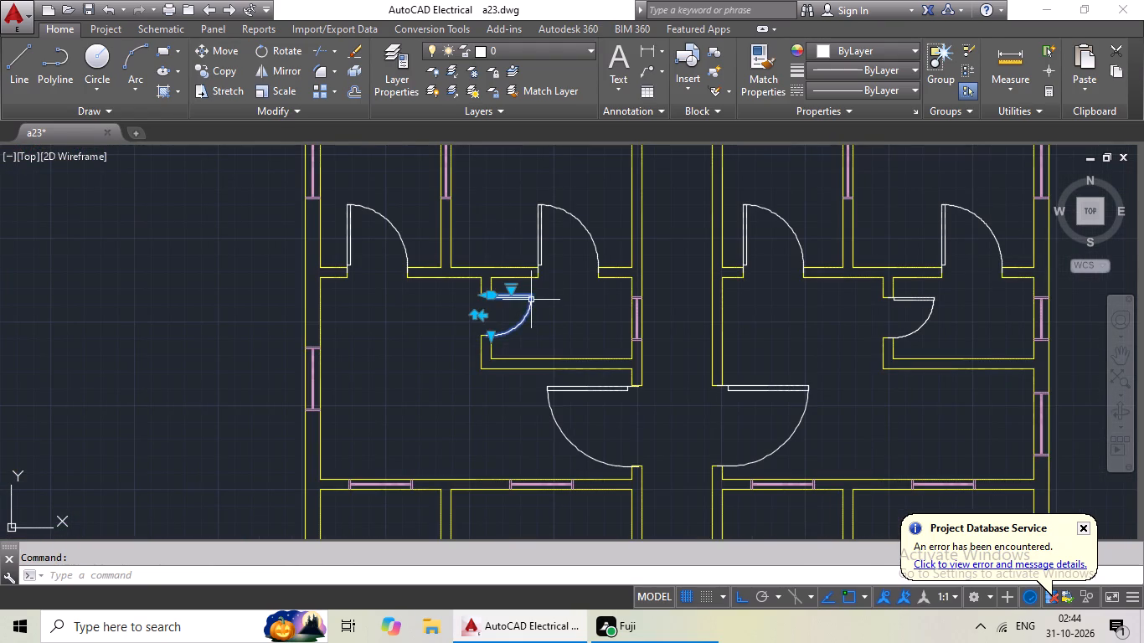
key("ctrl+c")
key("ctrl+v")
scroll(521, 368, "down", 2, "ctrl")
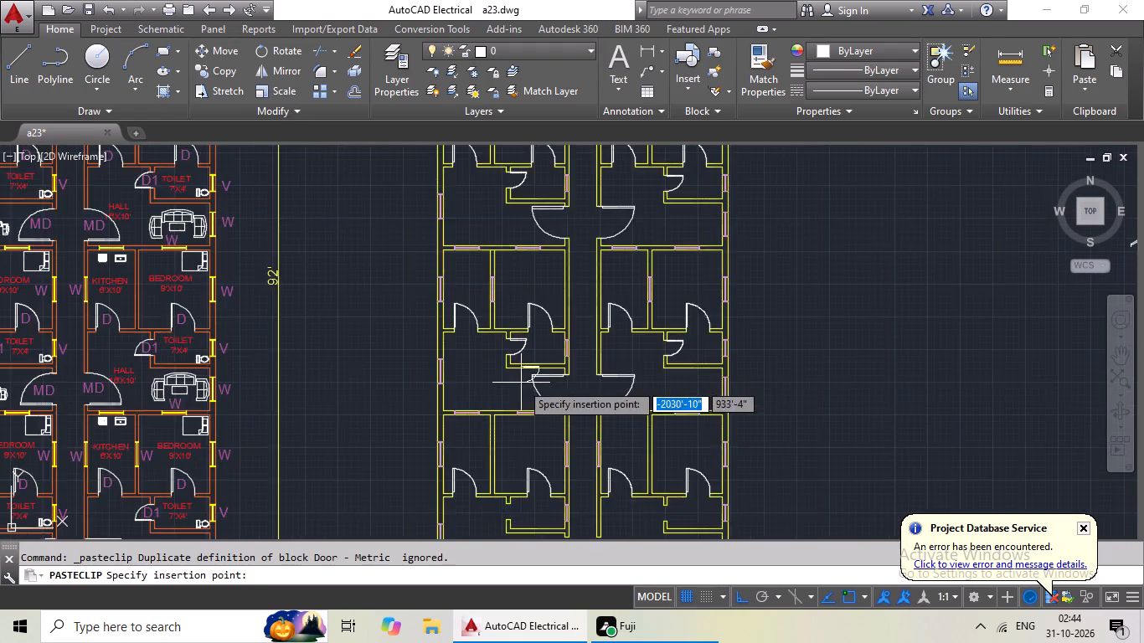
middle_click_drag(521, 383, 554, 203)
scroll(544, 328, "up", 3)
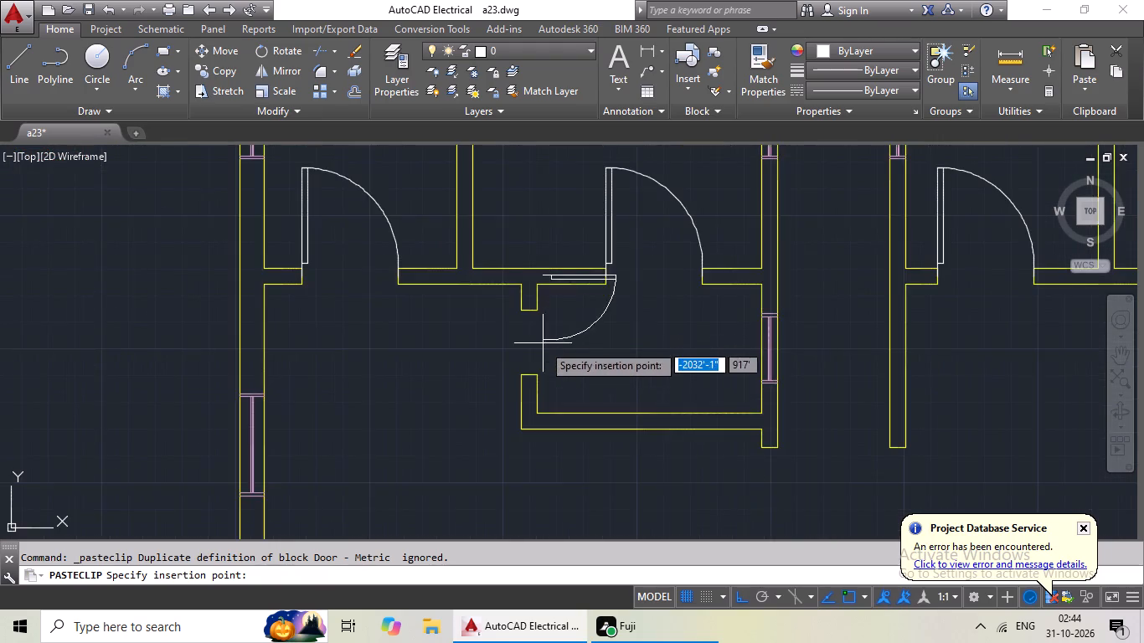
scroll(537, 376, "up", 2)
left_click(514, 373)
Copy the third row's right toilet door and paste it at the lower jamb midpoint of the fourth row's right toilet opening.
scroll(693, 372, "down", 3)
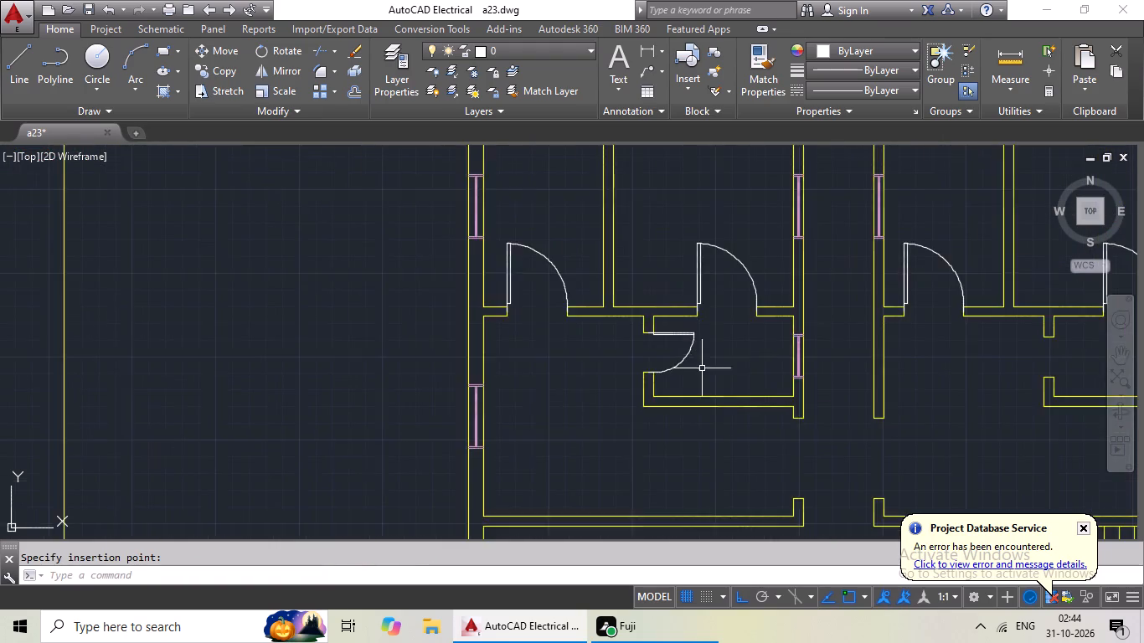
middle_click_drag(701, 369, 520, 445)
scroll(666, 342, "down", 1)
middle_click_drag(668, 334, 559, 433)
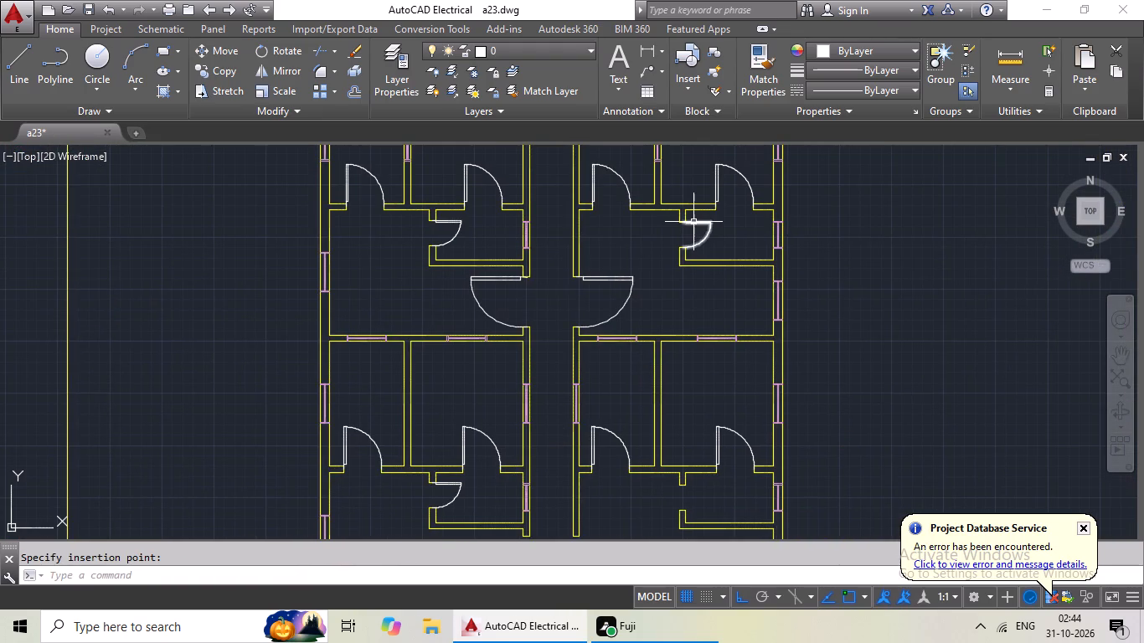
left_click(693, 222)
key("ctrl+c")
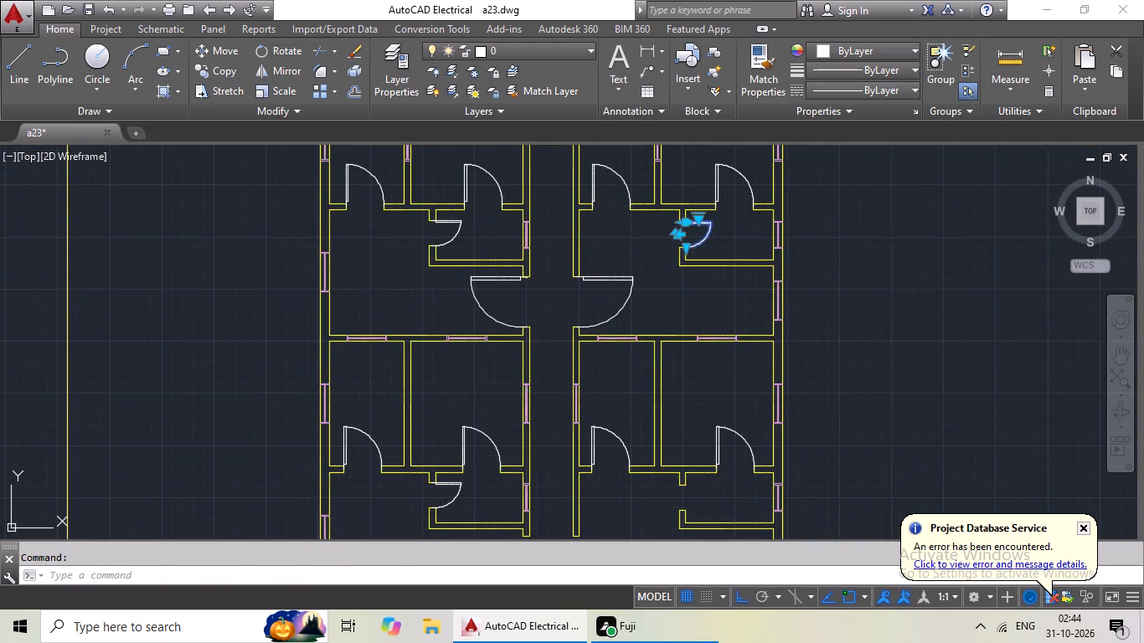
key("ctrl+v")
middle_click_drag(691, 470, 673, 381)
scroll(652, 435, "up", 3)
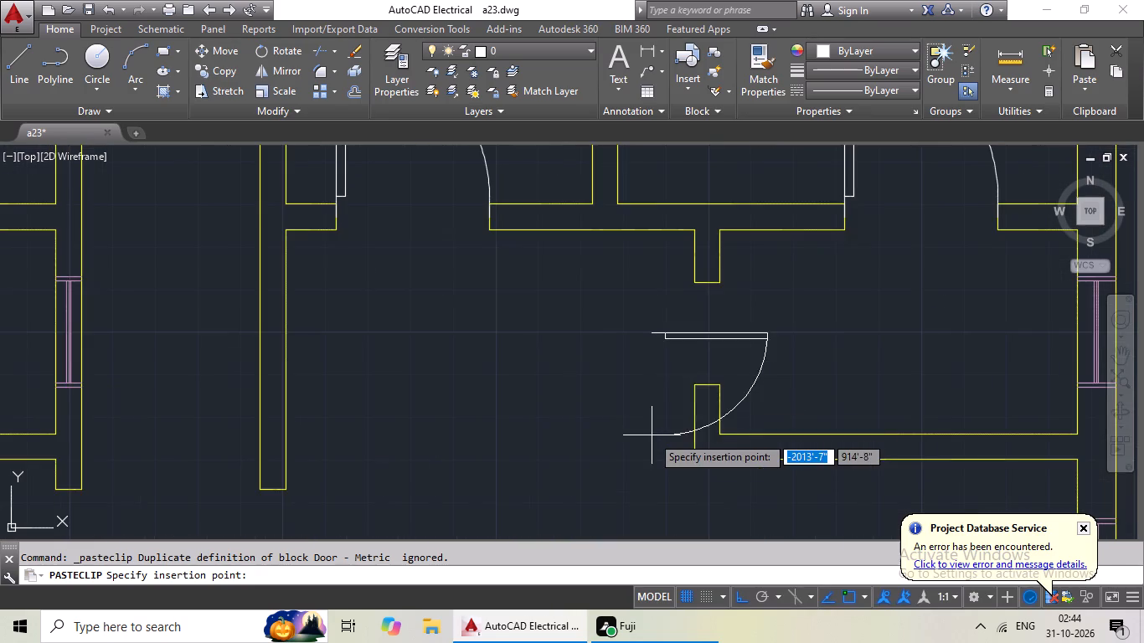
scroll(698, 373, "up", 2)
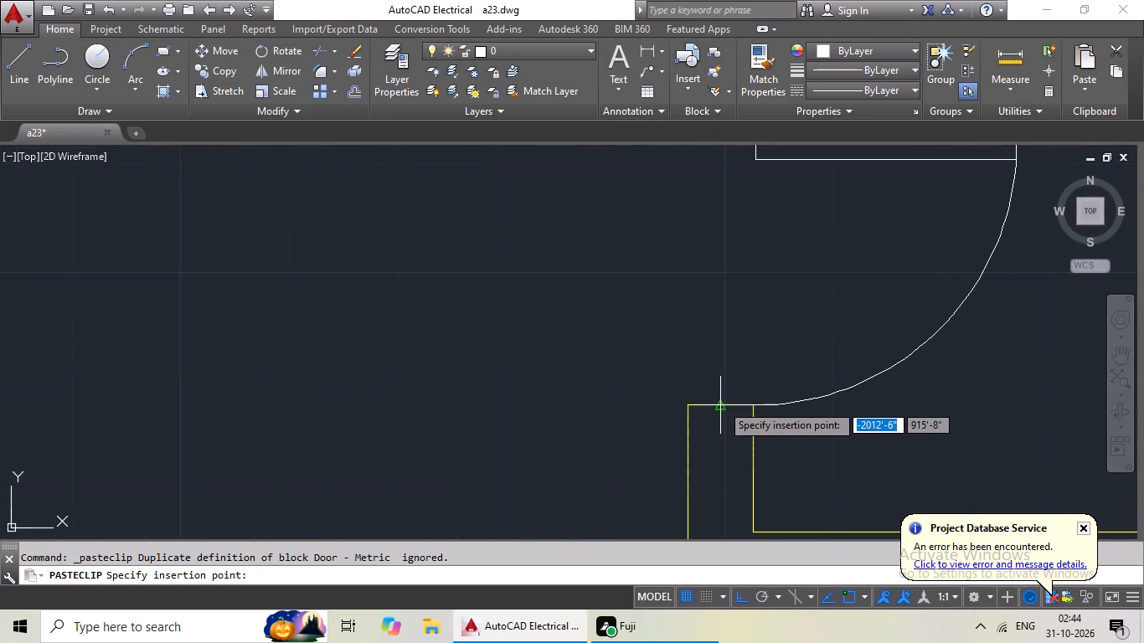
left_click(721, 404)
Copy the third row's right hall entrance door and paste it at the lower jamb midpoint of the fourth row's right hall entrance.
scroll(725, 400, "down", 4)
middle_click_drag(728, 400, 717, 261)
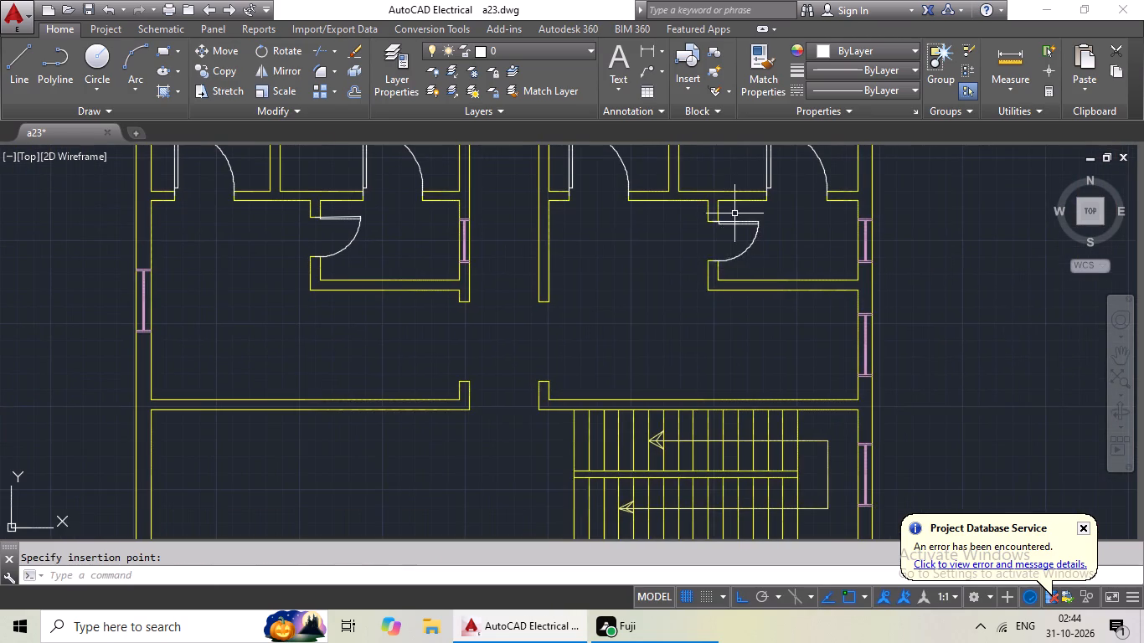
scroll(734, 213, "up", 3)
scroll(701, 299, "down", 4)
middle_click_drag(666, 384, 678, 342)
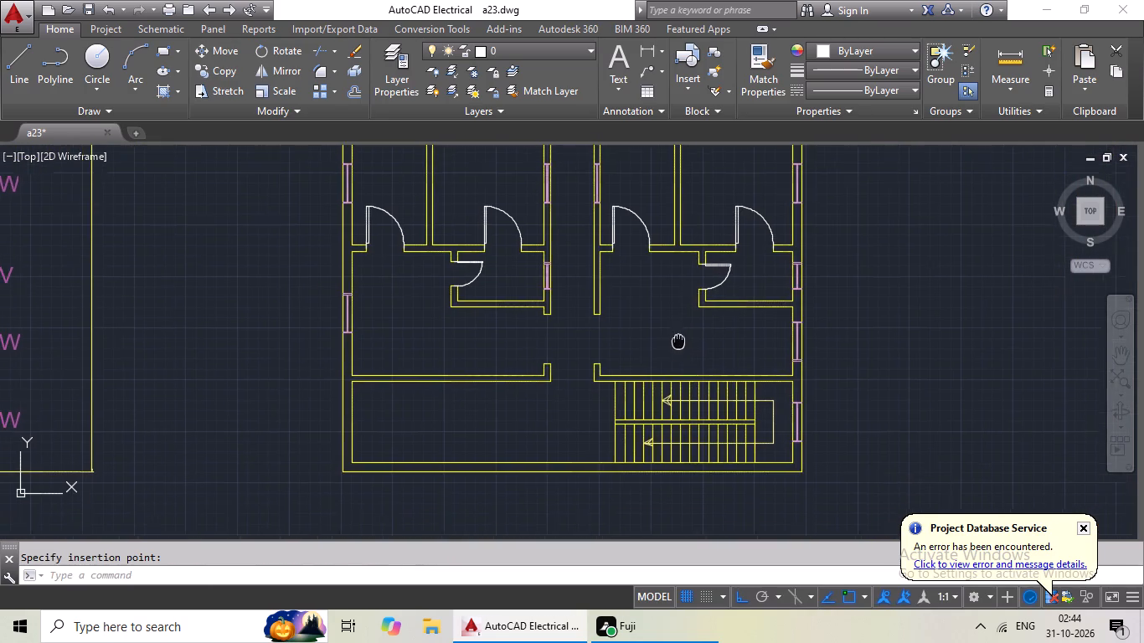
scroll(678, 338, "down", 2)
middle_click_drag(667, 321, 642, 350)
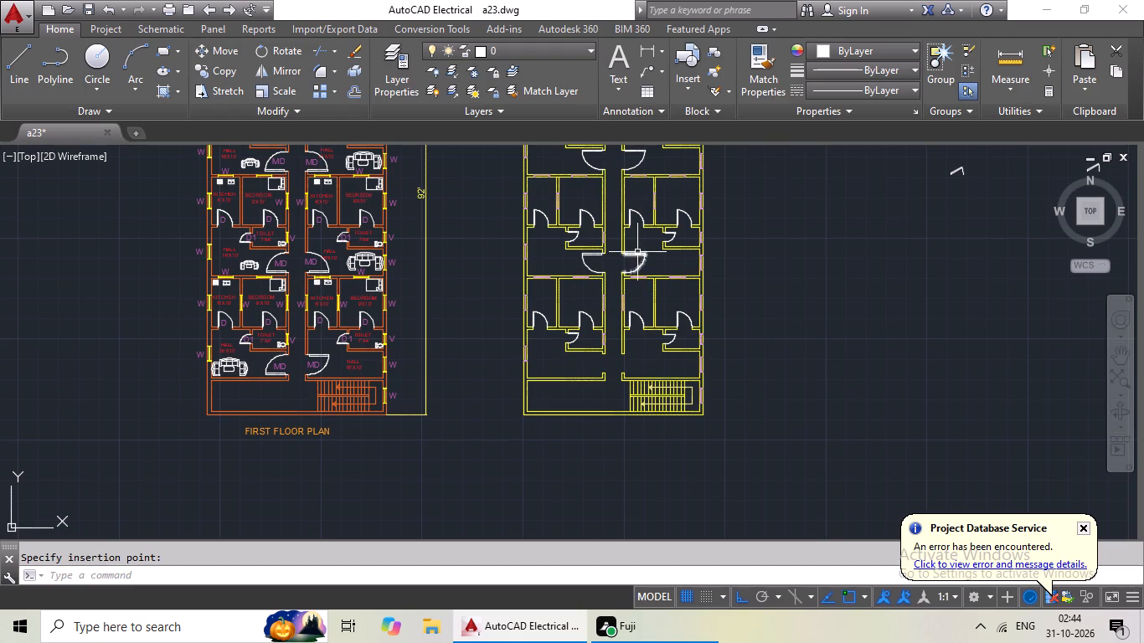
left_click(637, 252)
key("ctrl+c")
key("ctrl+v")
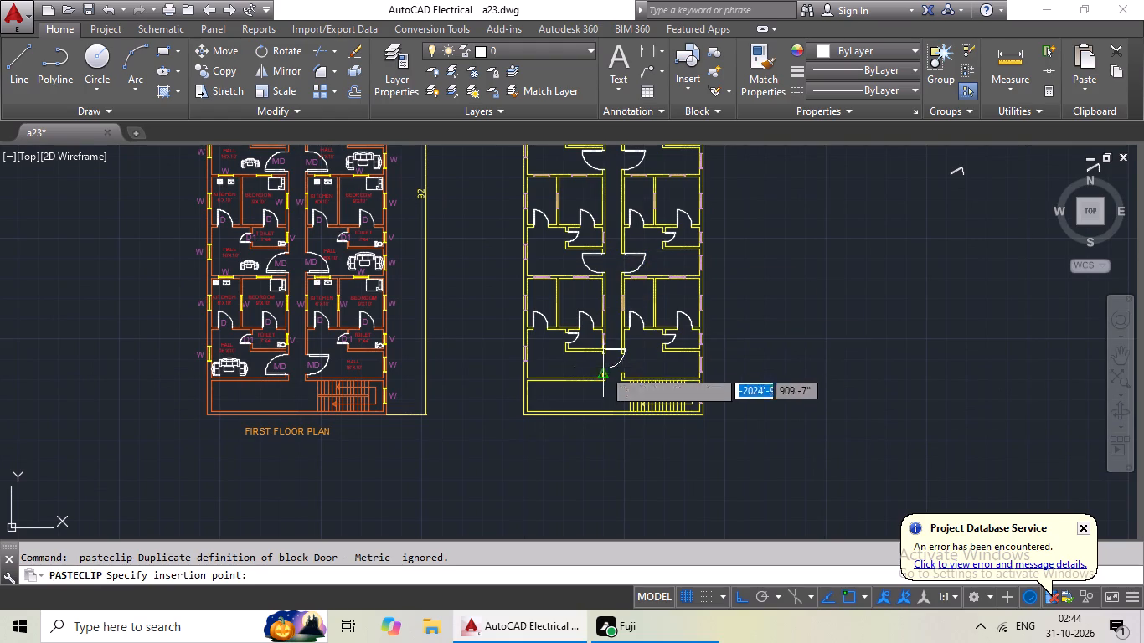
scroll(621, 372, "up", 4)
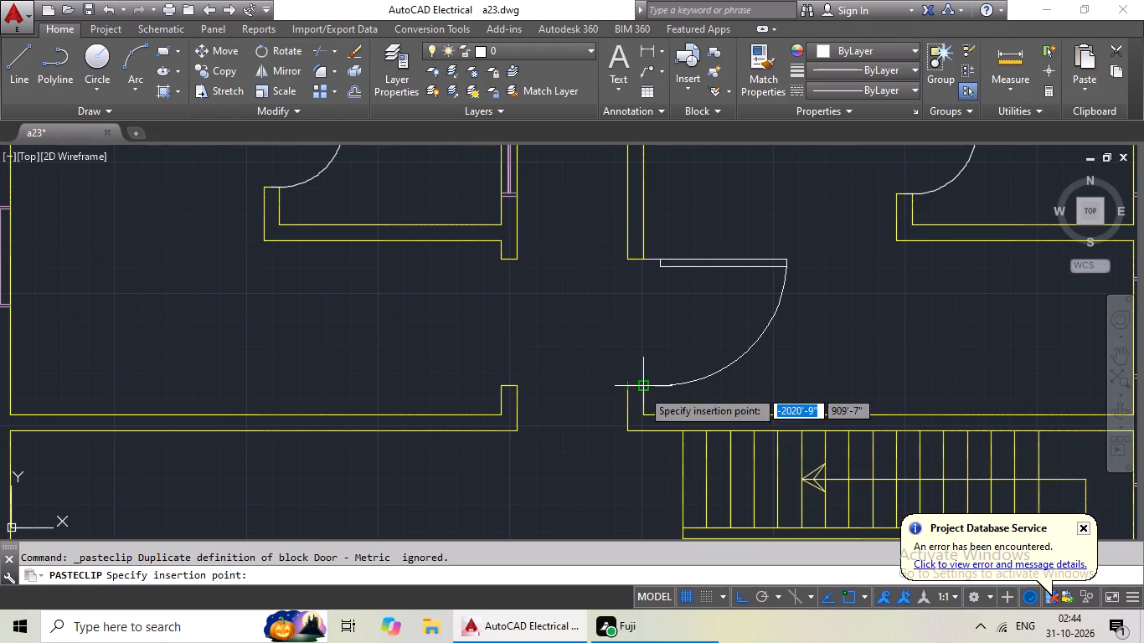
left_click(635, 383)
Copy the third row's left hall entrance door and paste it with its arc end on the lower jamb of the fourth row's left hall entrance.
scroll(665, 337, "down", 3)
middle_click_drag(680, 287, 656, 409)
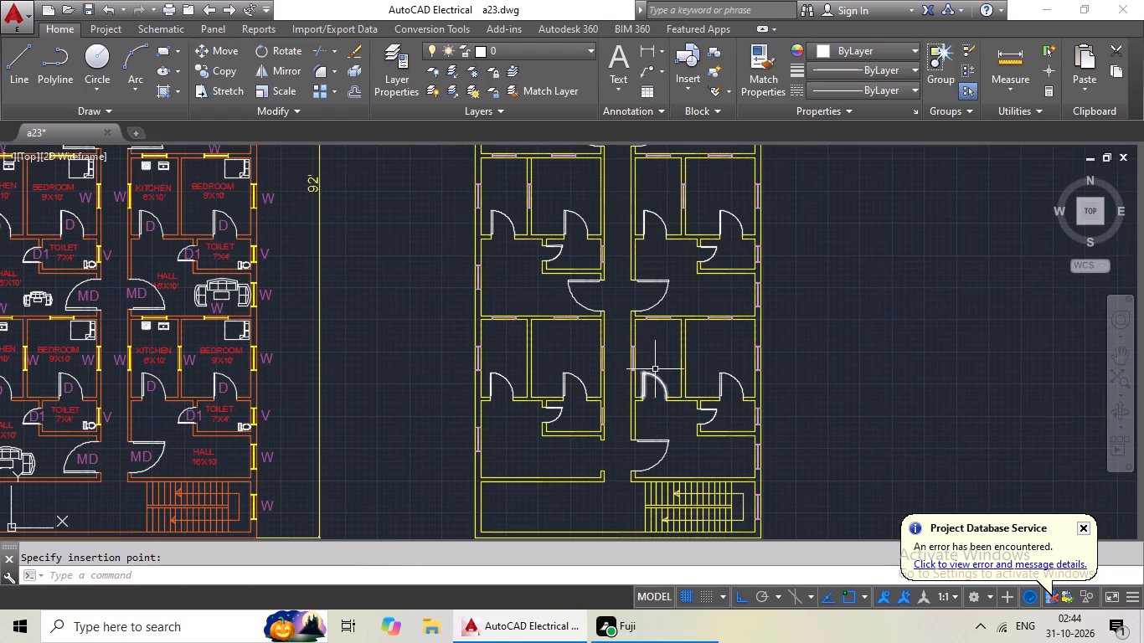
left_click(585, 306)
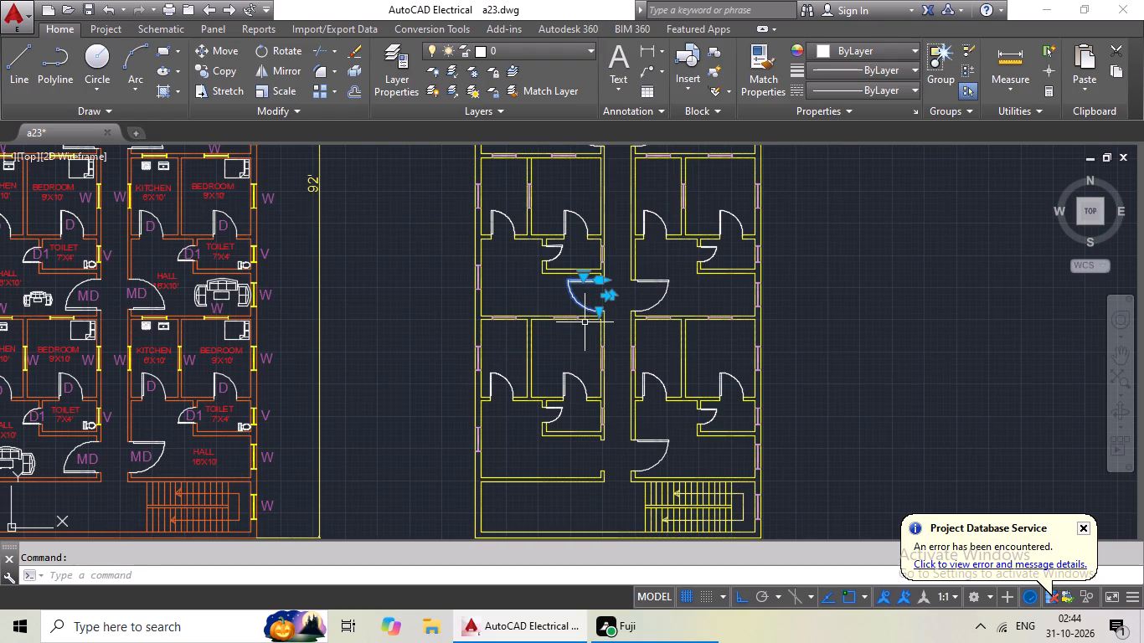
key("ctrl+c")
key("ctrl+super+v")
key("ctrl+c")
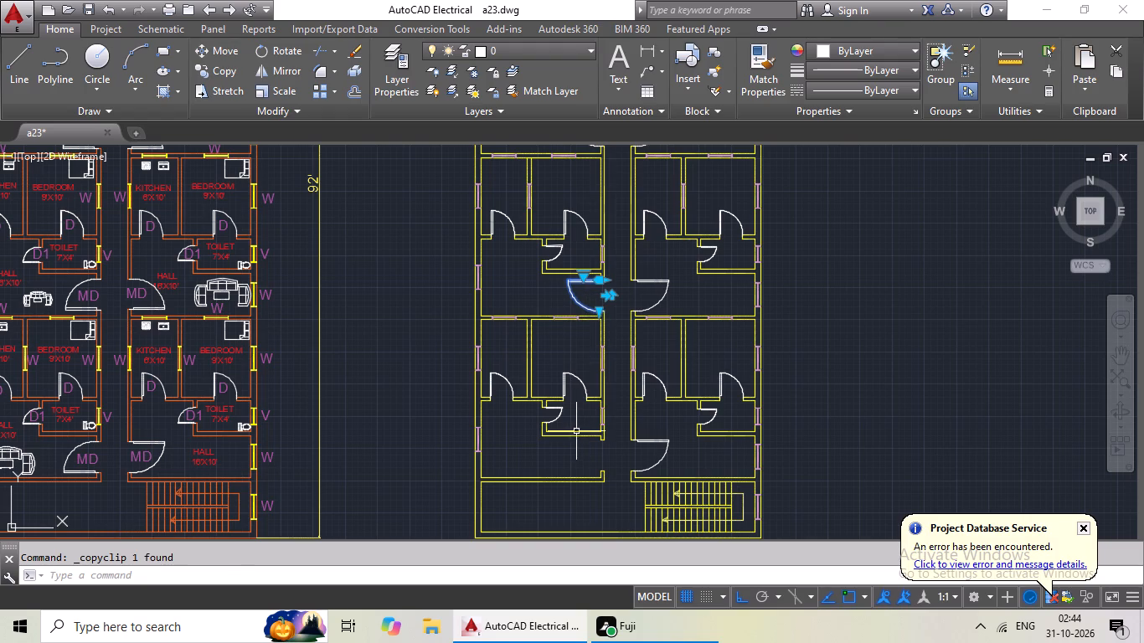
key("ctrl+v")
scroll(596, 458, "up", 3)
scroll(559, 478, "down", 1)
middle_click_drag(558, 478, 546, 312)
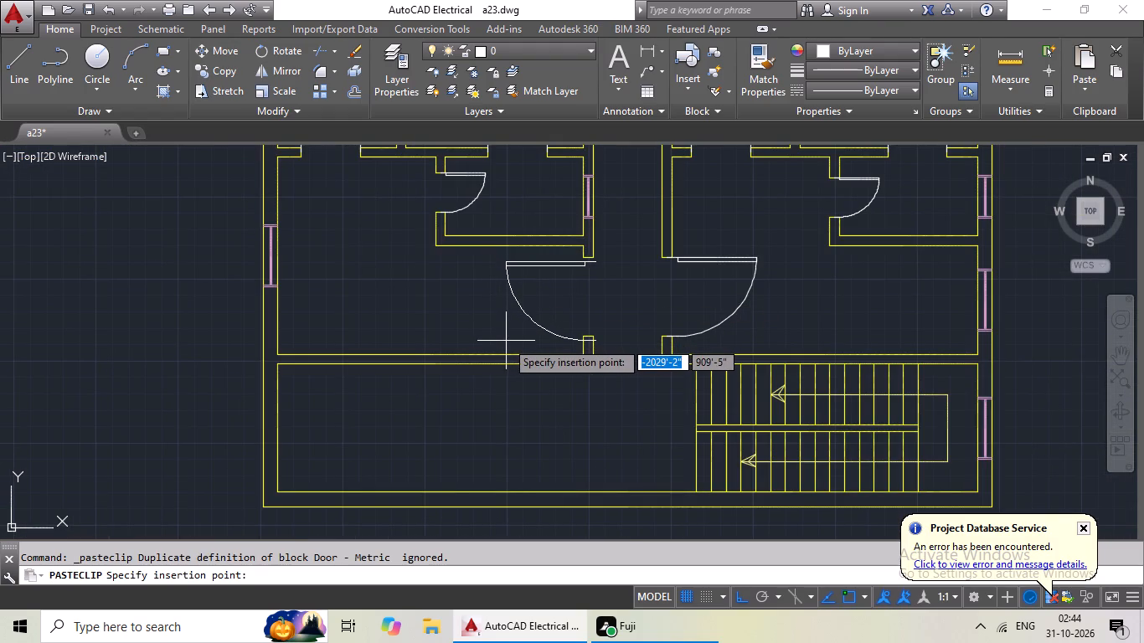
scroll(502, 336, "up", 3)
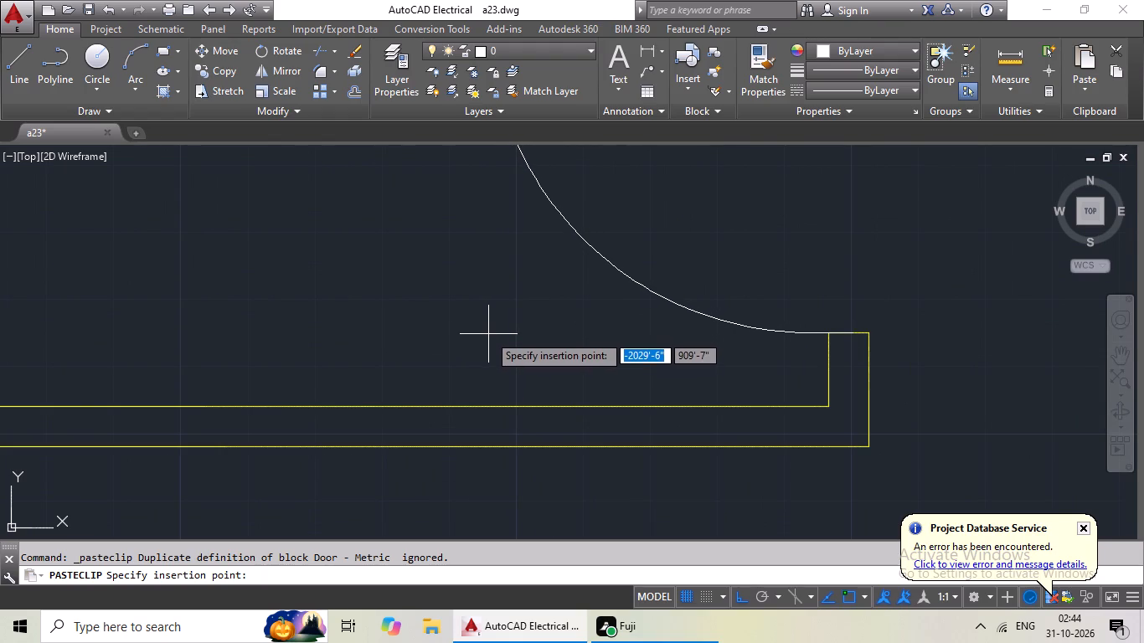
left_click(488, 334)
Delete the fourth row's left hall entrance door and paste the copied door again with its arc end on the lower jamb.
scroll(540, 324, "down", 1)
scroll(717, 313, "down", 2)
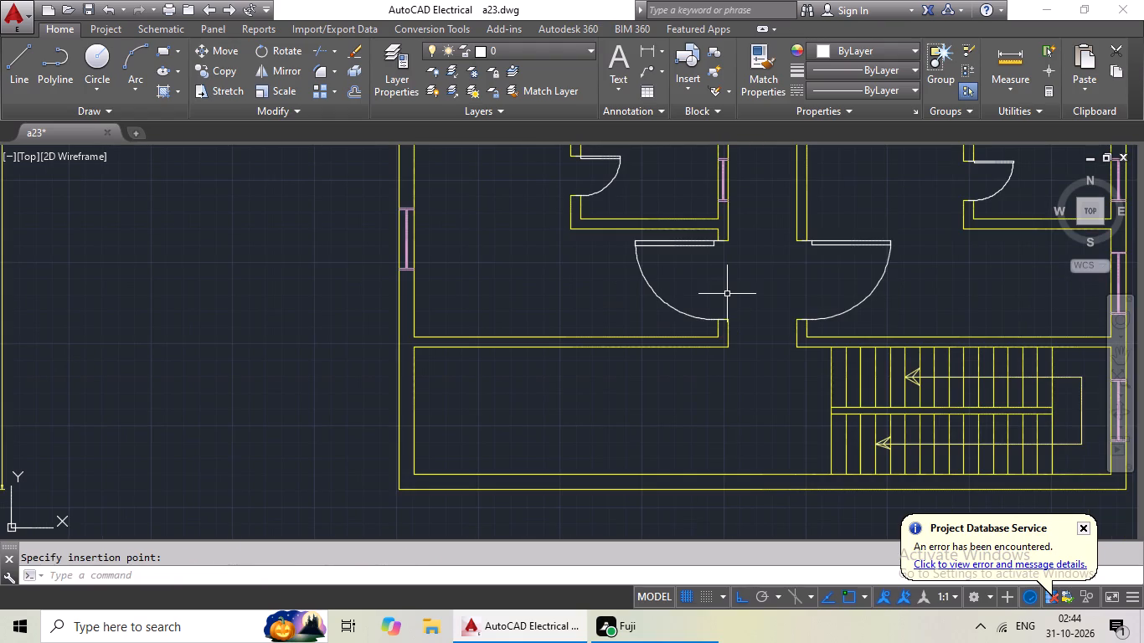
scroll(718, 322, "up", 3)
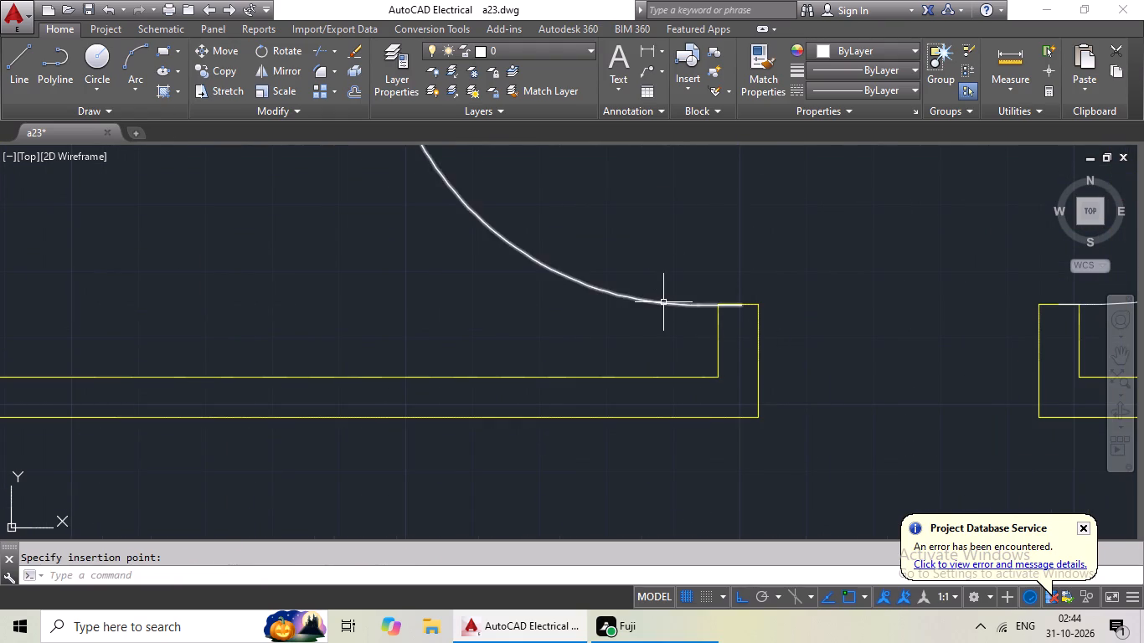
left_click(663, 302)
key("Delete")
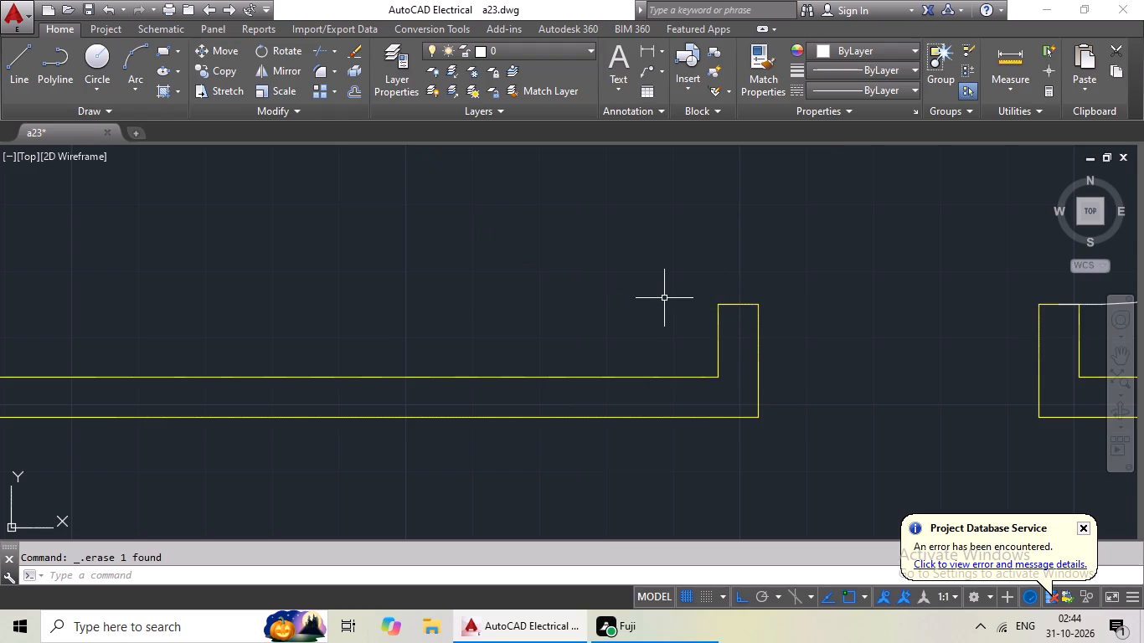
key("ctrl+c")
key("ctrl+v")
scroll(657, 332, "down", 3, "ctrl")
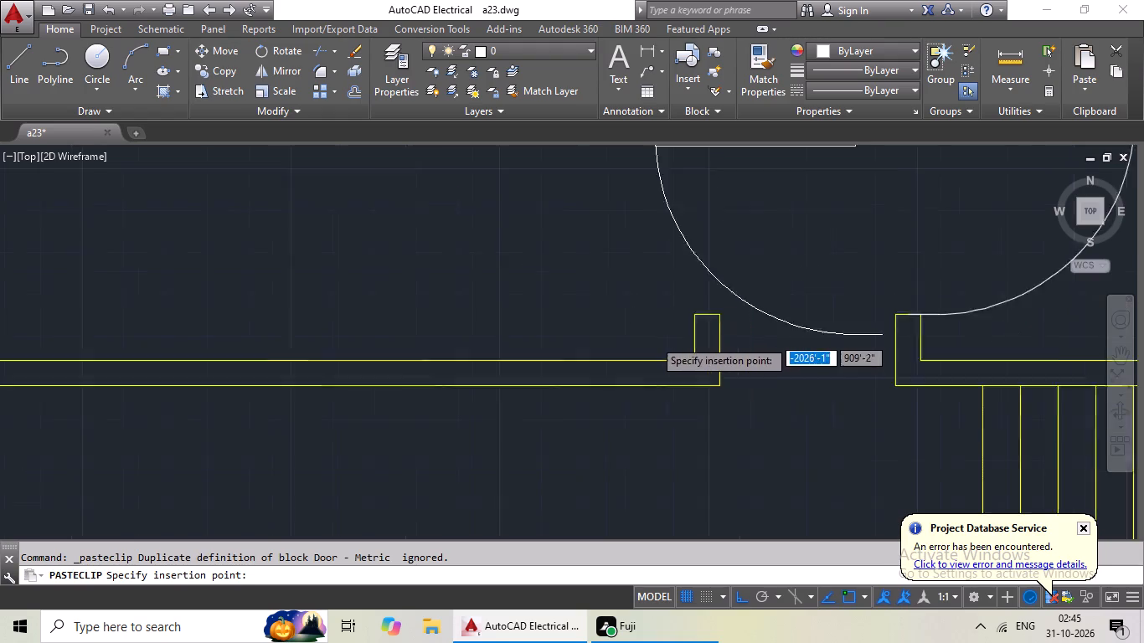
scroll(574, 326, "up", 3)
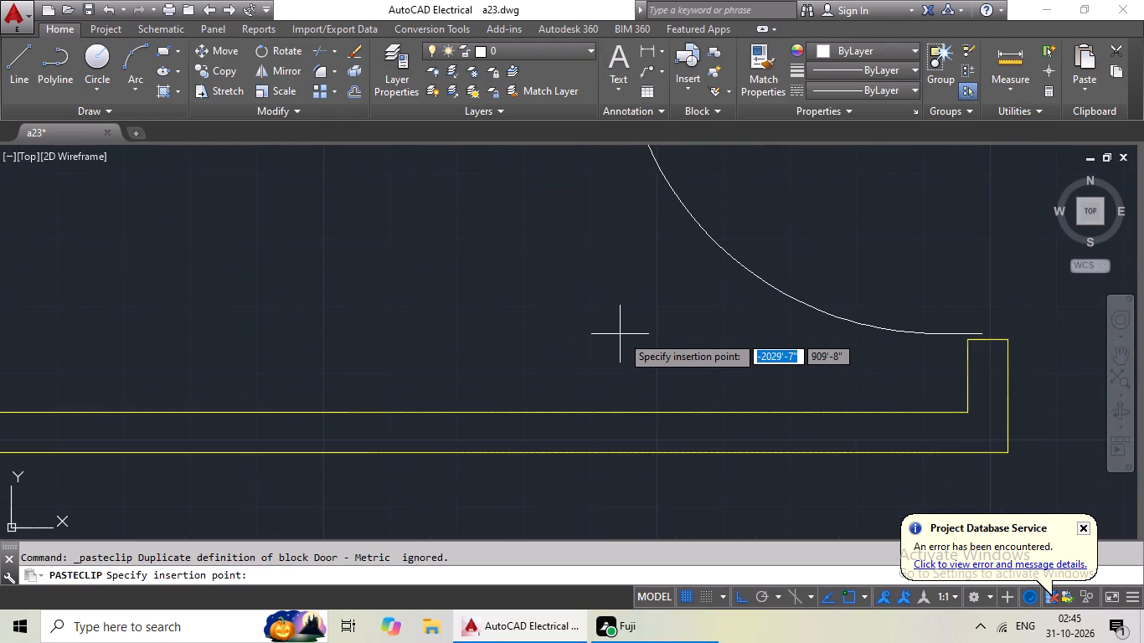
left_click(629, 340)
Delete the four spare door blocks lying in the empty area to the right of the yellow-walled plan.
scroll(626, 341, "down", 3)
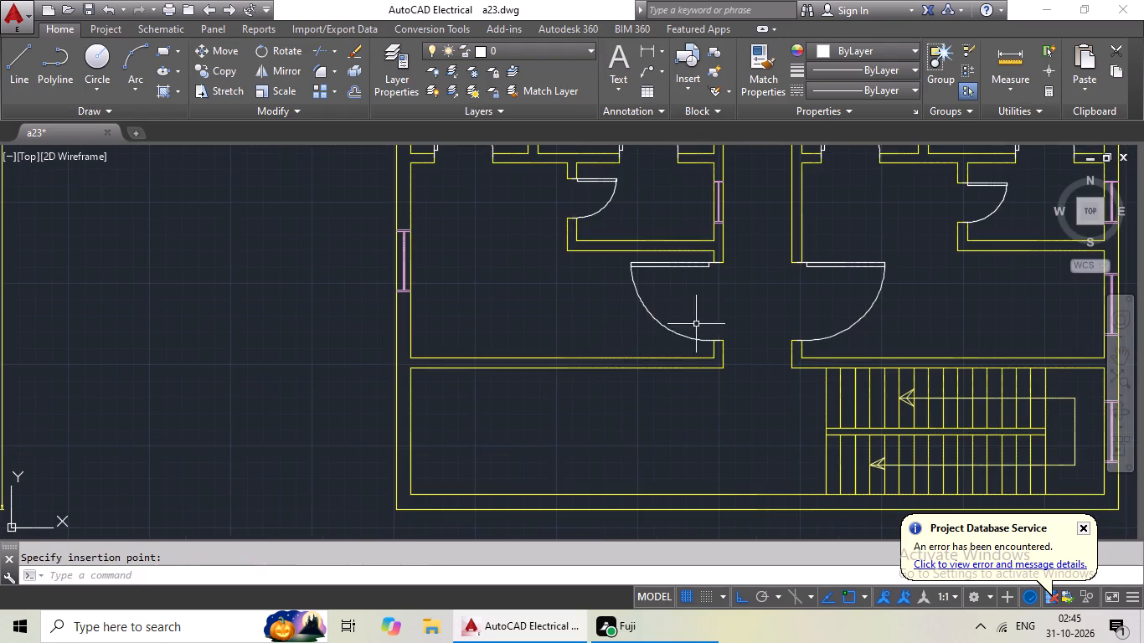
middle_click_drag(712, 317, 548, 317)
scroll(580, 319, "down", 2)
middle_click_drag(612, 324, 475, 429)
scroll(528, 290, "down", 1)
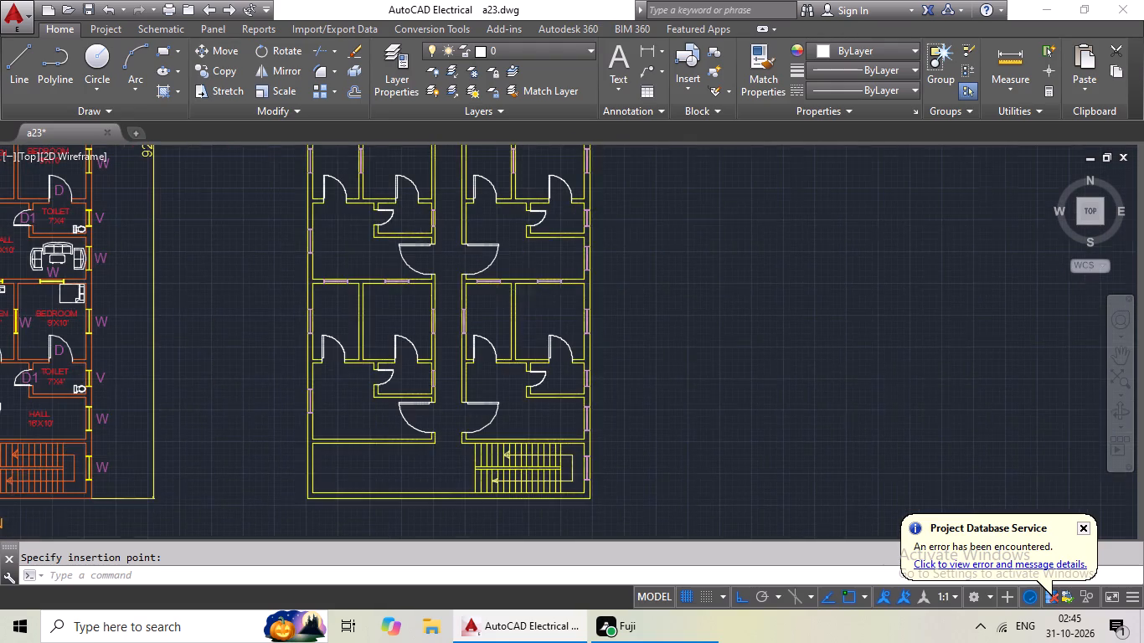
middle_click_drag(528, 290, 461, 402)
middle_click_drag(616, 293, 478, 359)
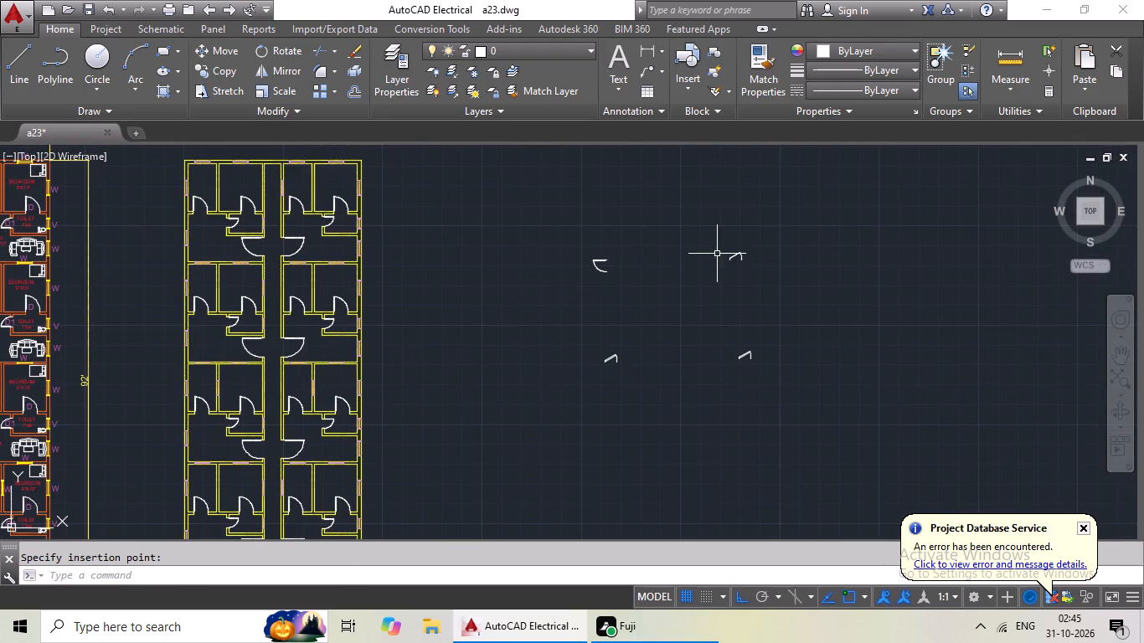
left_click_drag(769, 220, 868, 321)
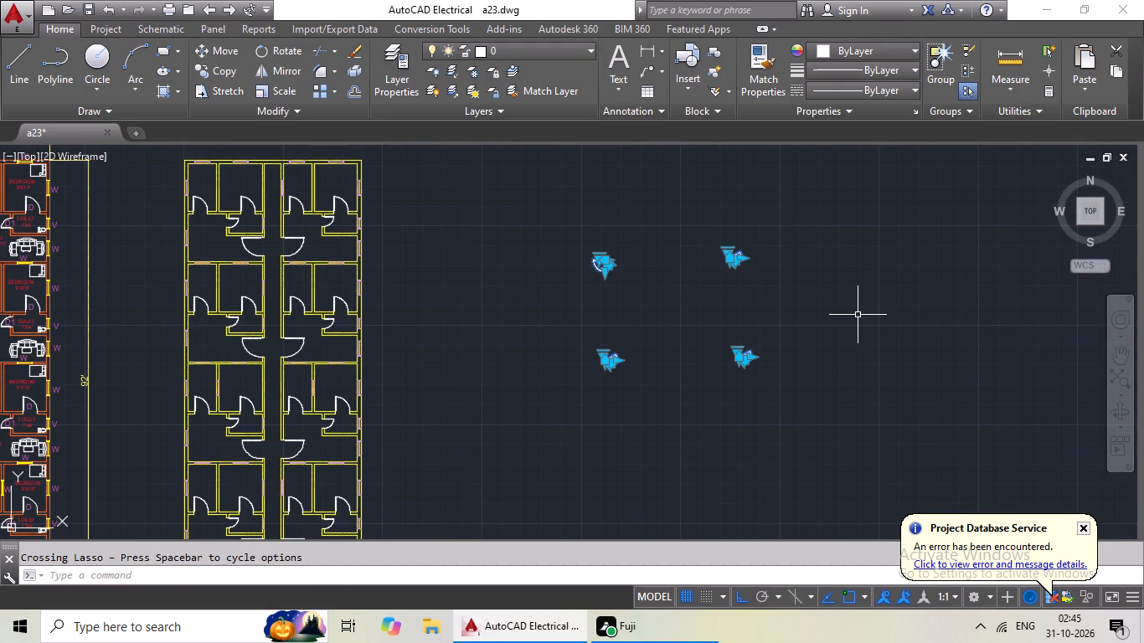
key("Delete")
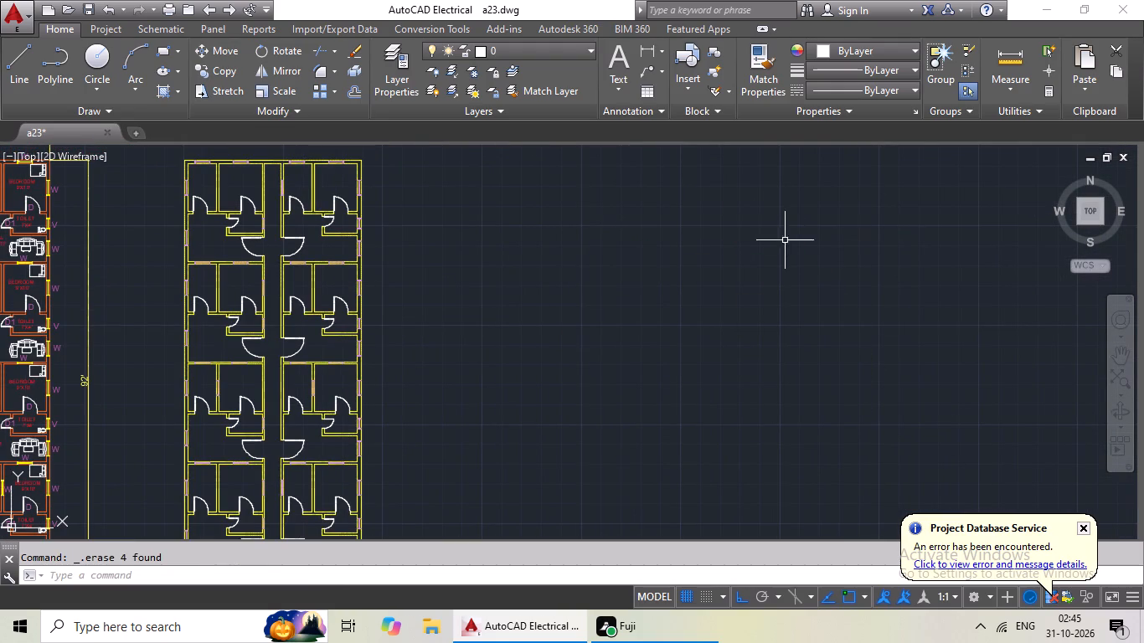
Open a multiline text box in the empty area right of the yellow-walled plan, with 9" text height and purple colour 147,39,143.
left_click(624, 75)
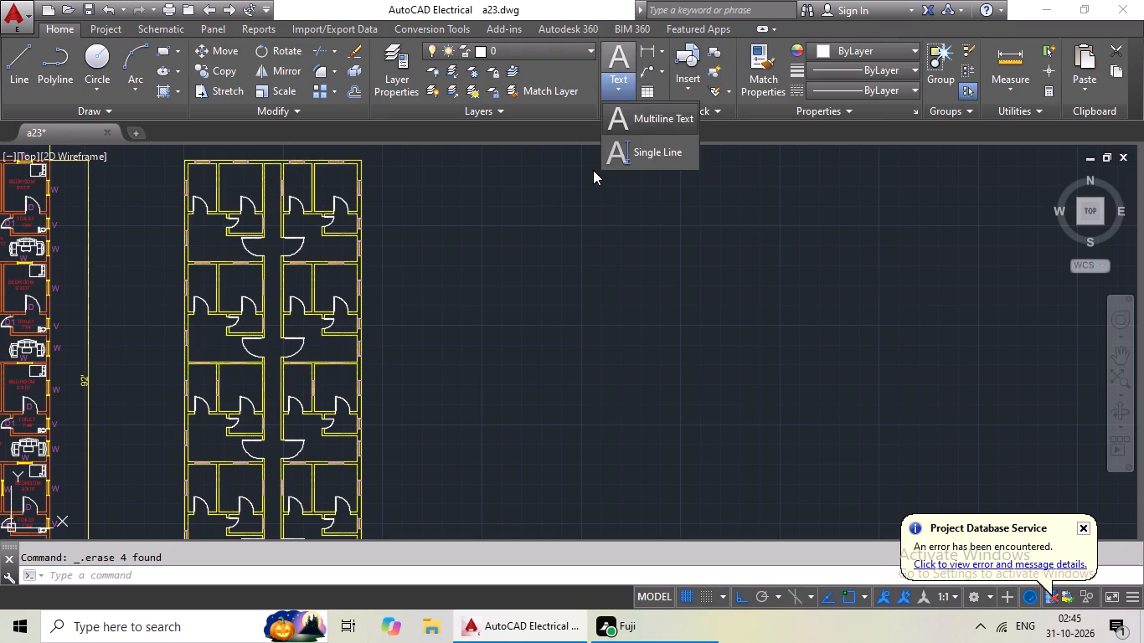
left_click(636, 122)
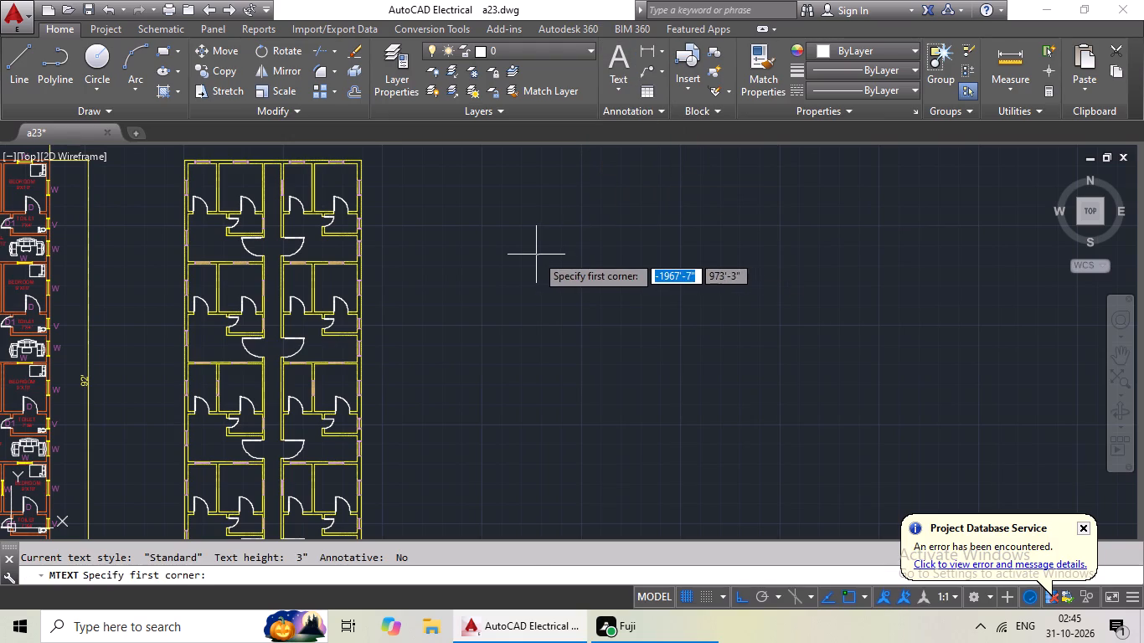
left_click(535, 253)
left_click(874, 368)
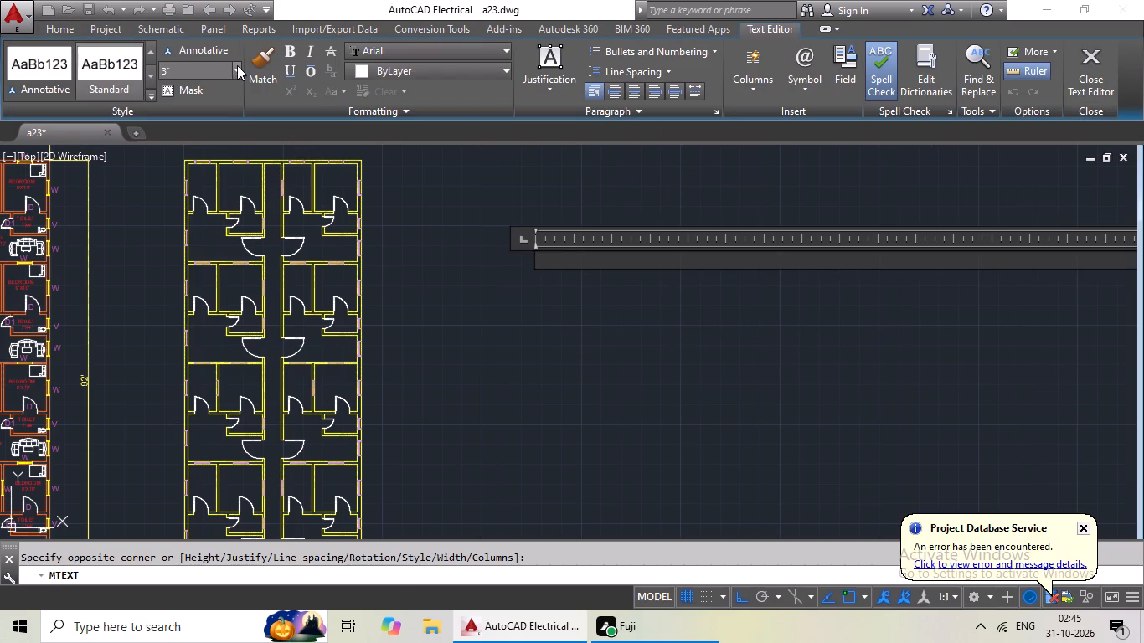
left_click(237, 65)
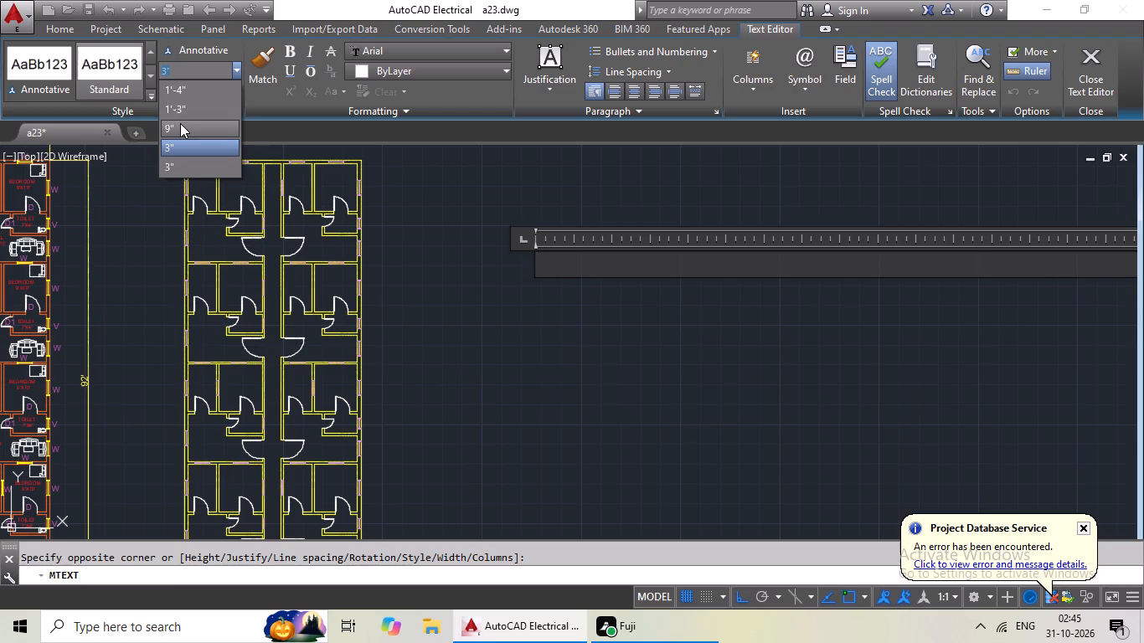
left_click(173, 126)
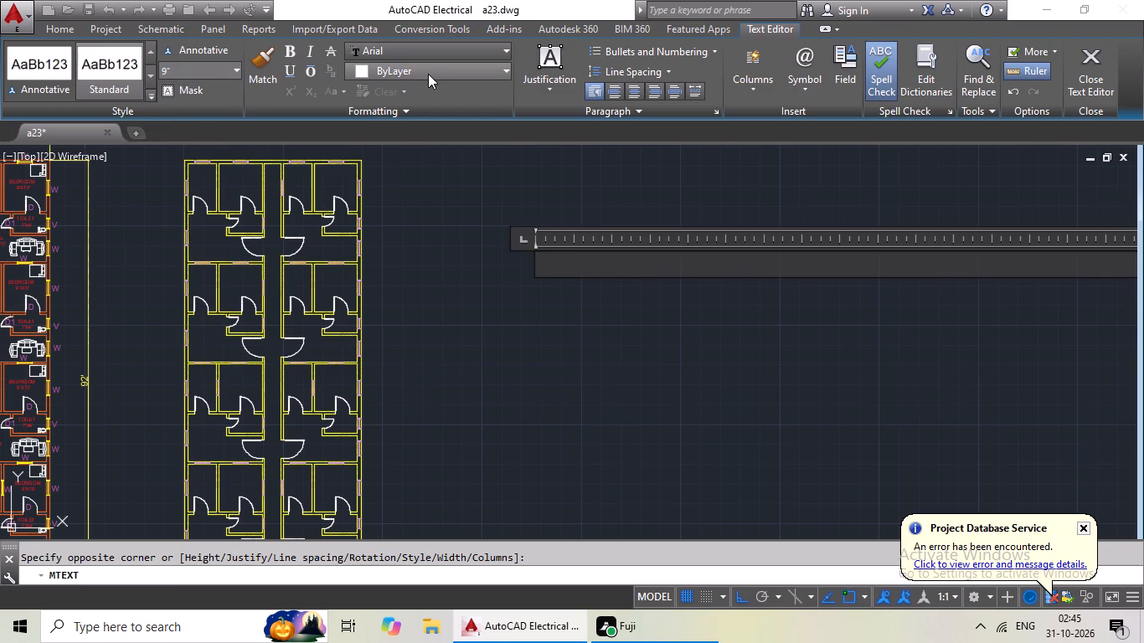
left_click(428, 74)
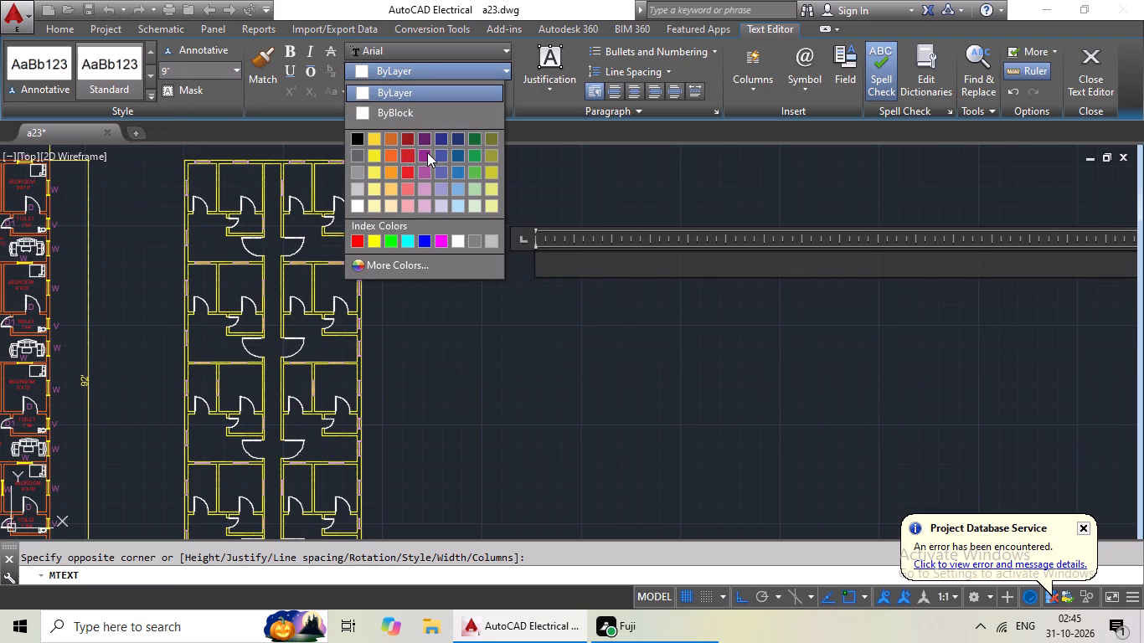
left_click(428, 152)
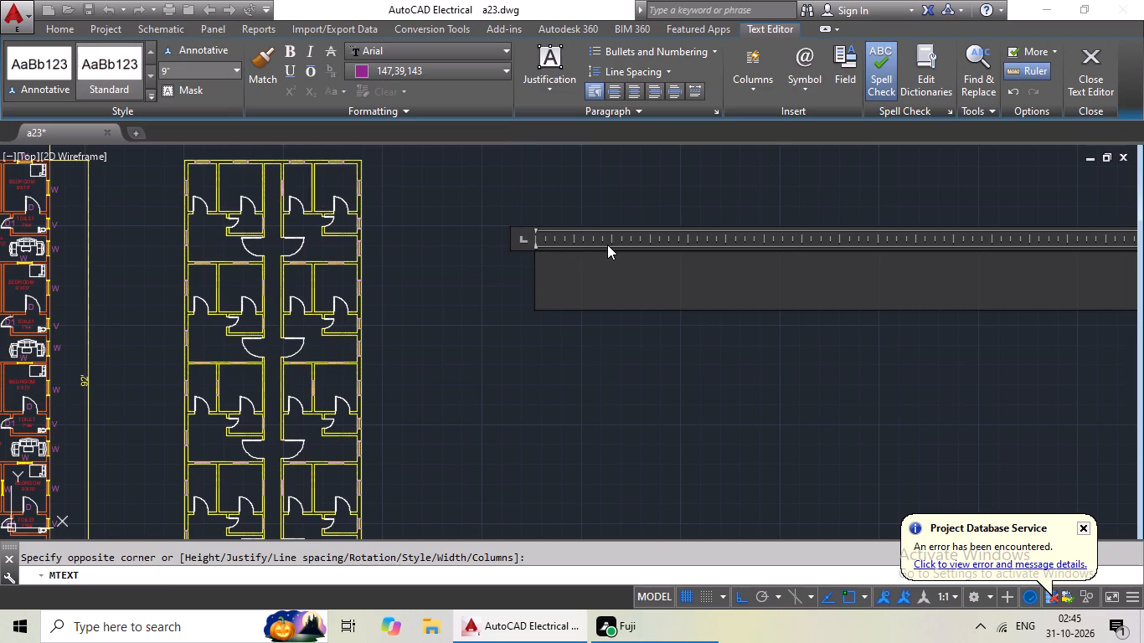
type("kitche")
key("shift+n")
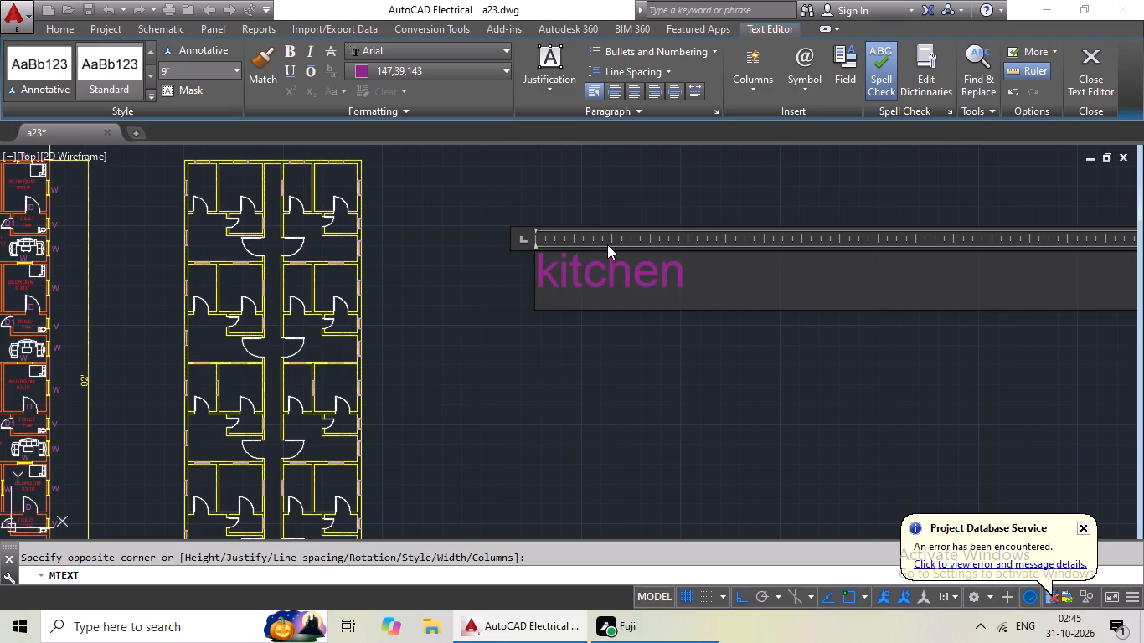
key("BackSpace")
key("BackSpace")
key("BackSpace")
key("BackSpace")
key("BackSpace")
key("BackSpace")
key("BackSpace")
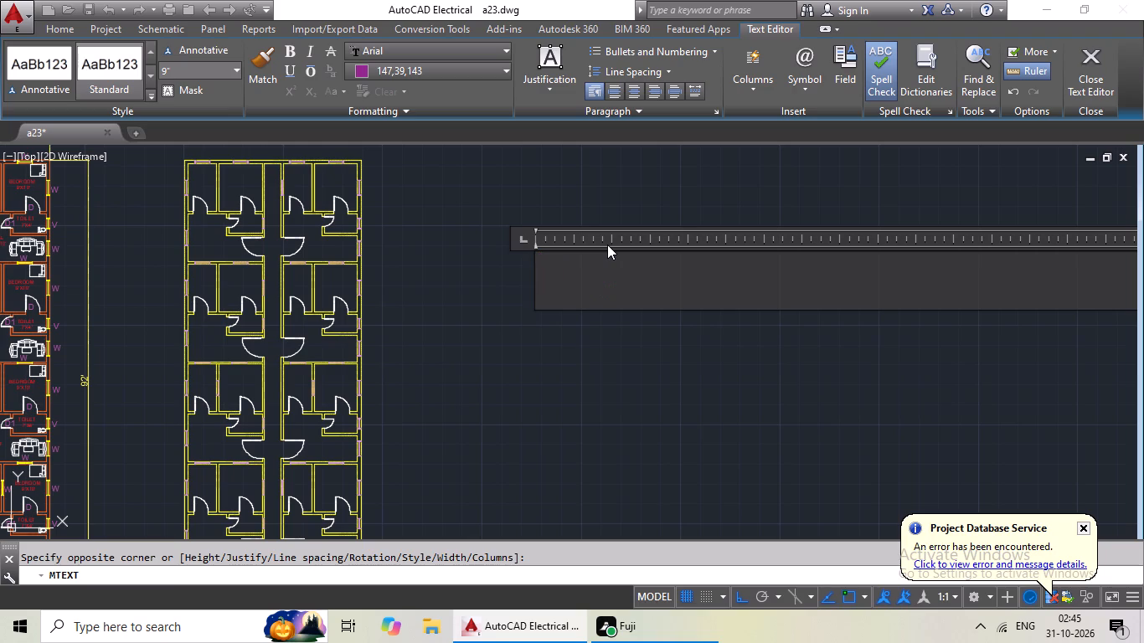
Enter the label KITCHEN in capitals with 6'X10' on a second line, indent that line by three spaces and finish the text.
type("KI")
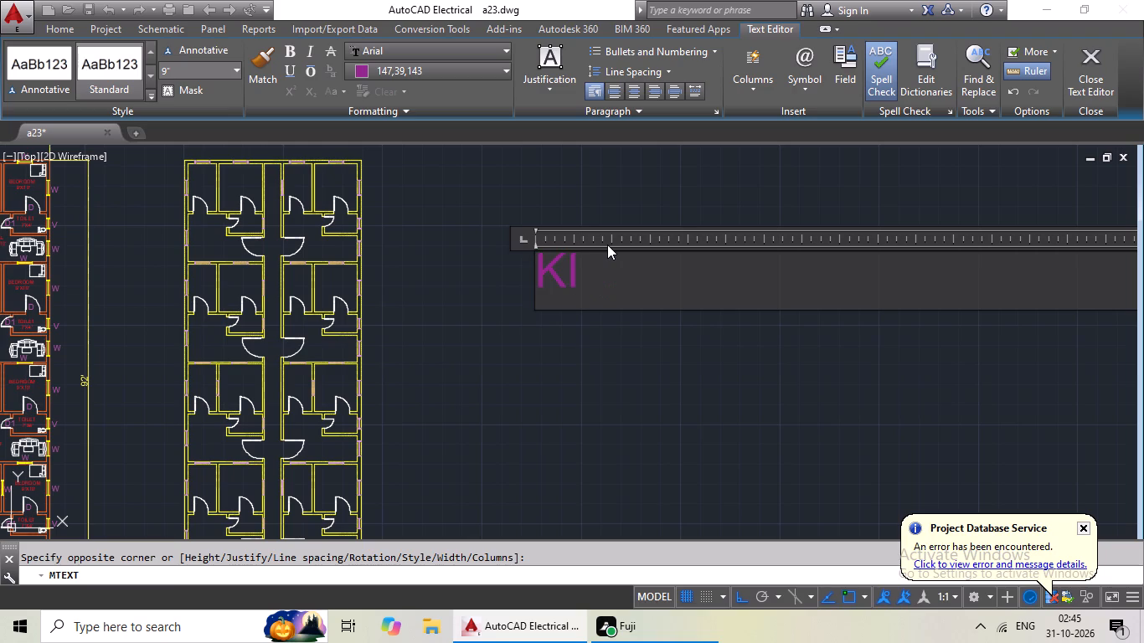
type("TCHE")
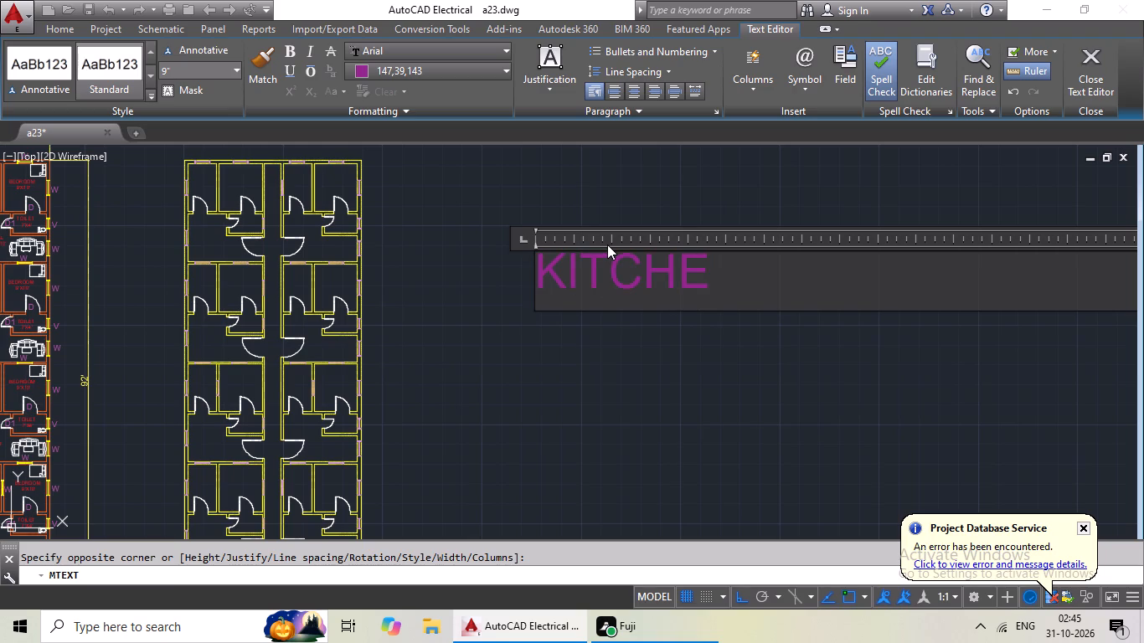
key("shift+n")
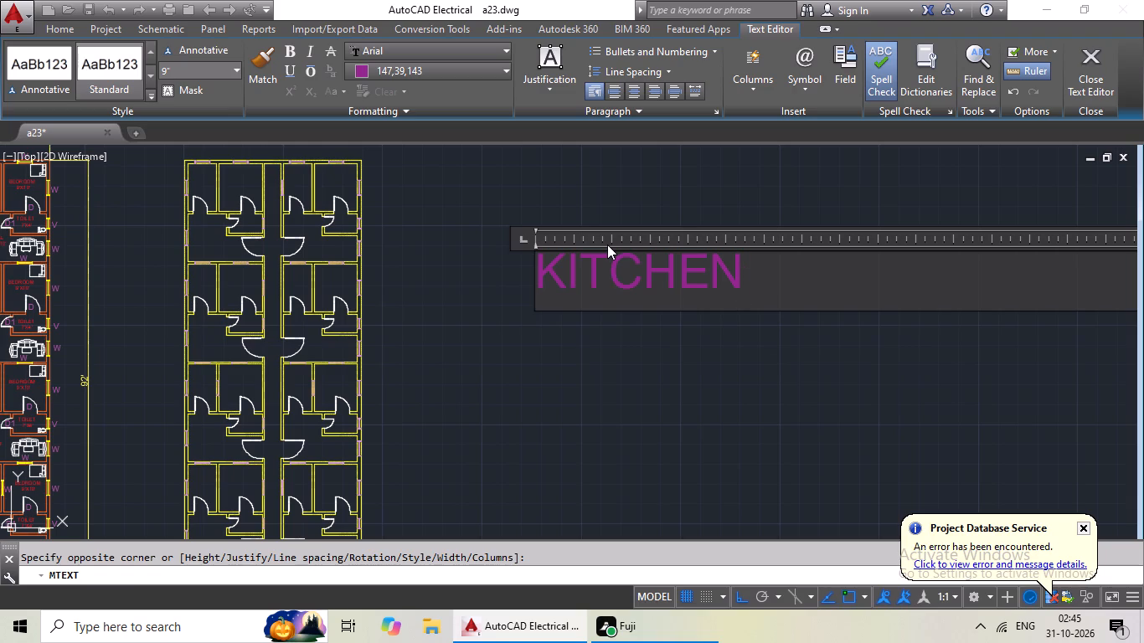
key("Return")
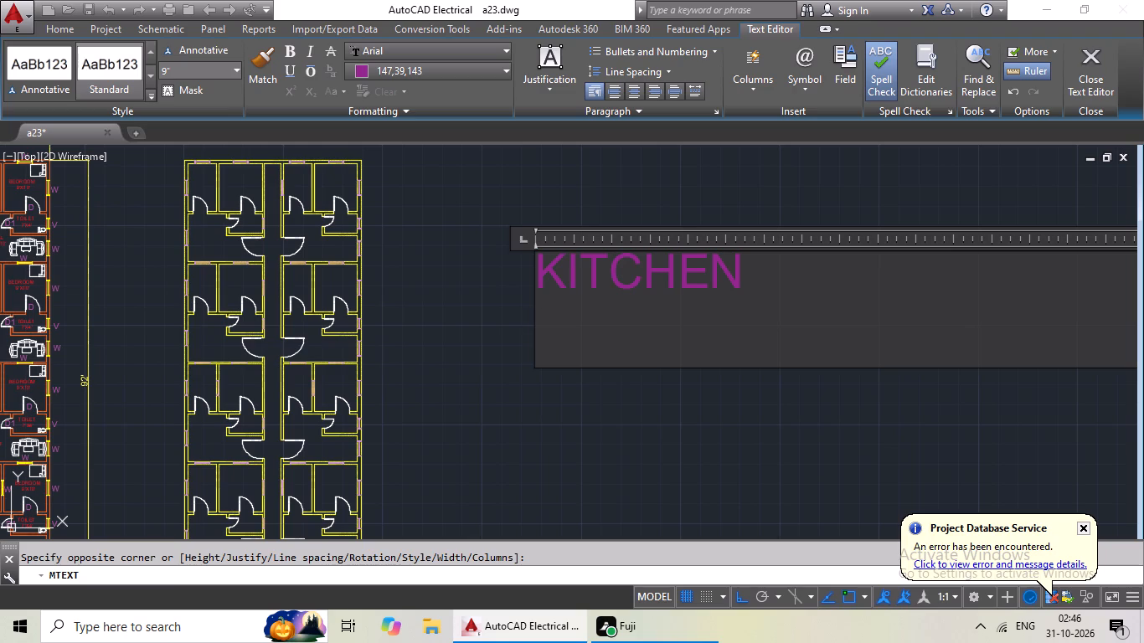
key("6")
key("apostrophe")
key("shift+x")
type("10'")
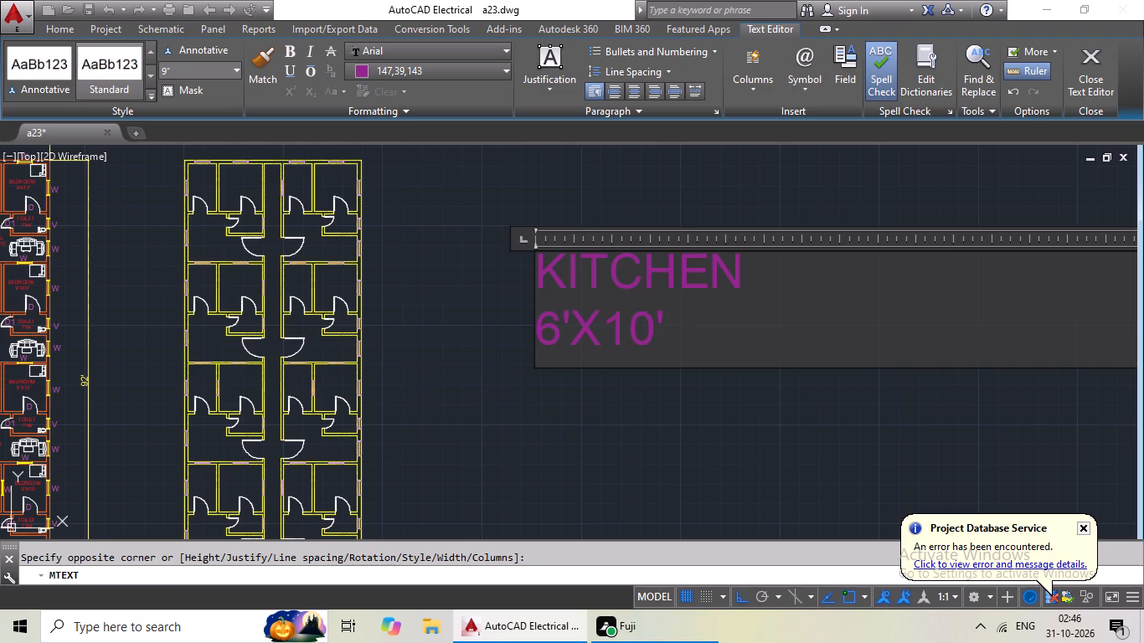
left_click(539, 326)
key("space")
key("space")
key("space")
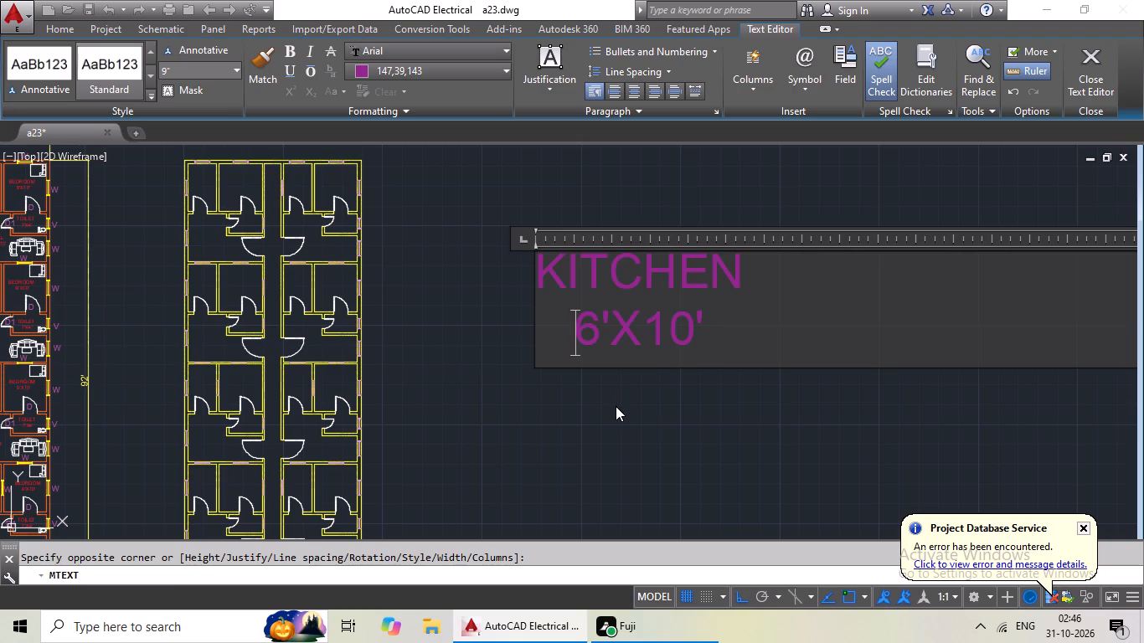
left_click(547, 431)
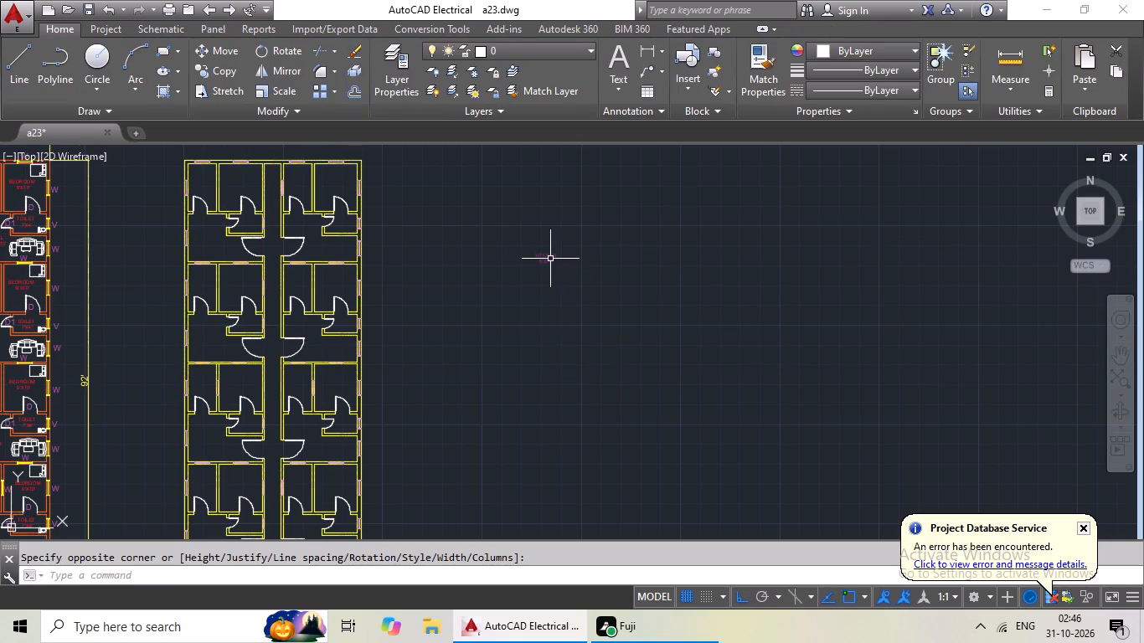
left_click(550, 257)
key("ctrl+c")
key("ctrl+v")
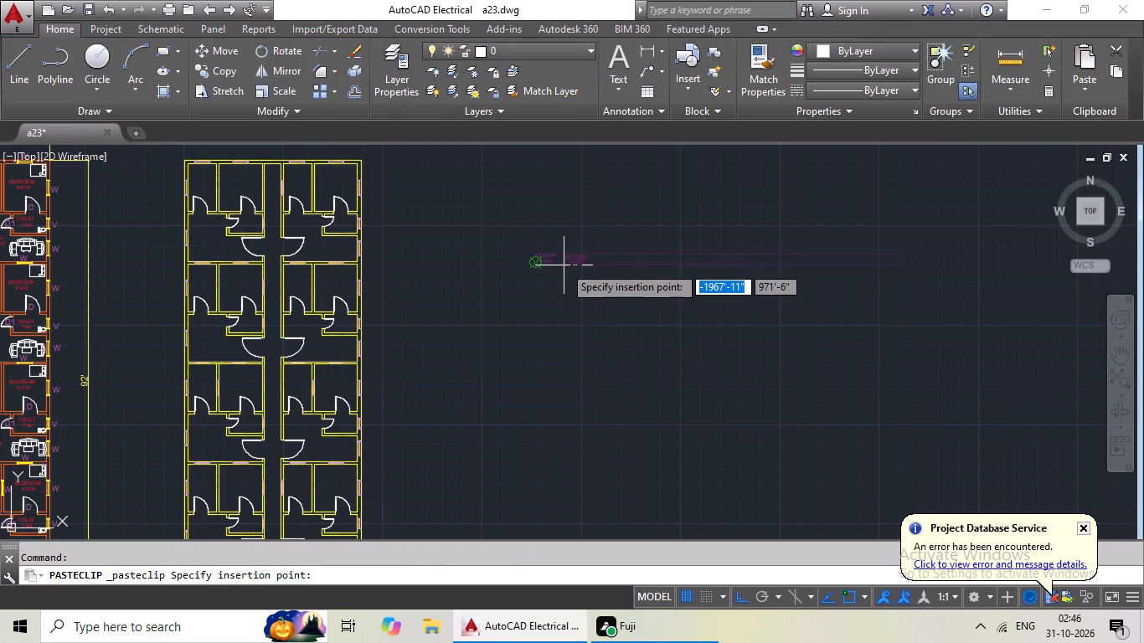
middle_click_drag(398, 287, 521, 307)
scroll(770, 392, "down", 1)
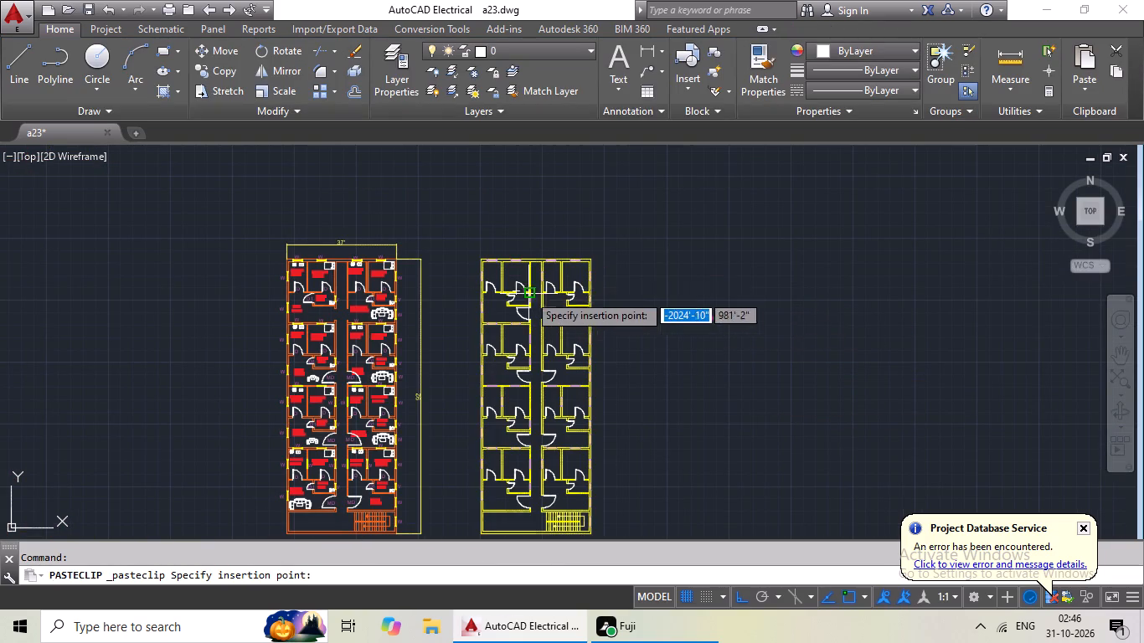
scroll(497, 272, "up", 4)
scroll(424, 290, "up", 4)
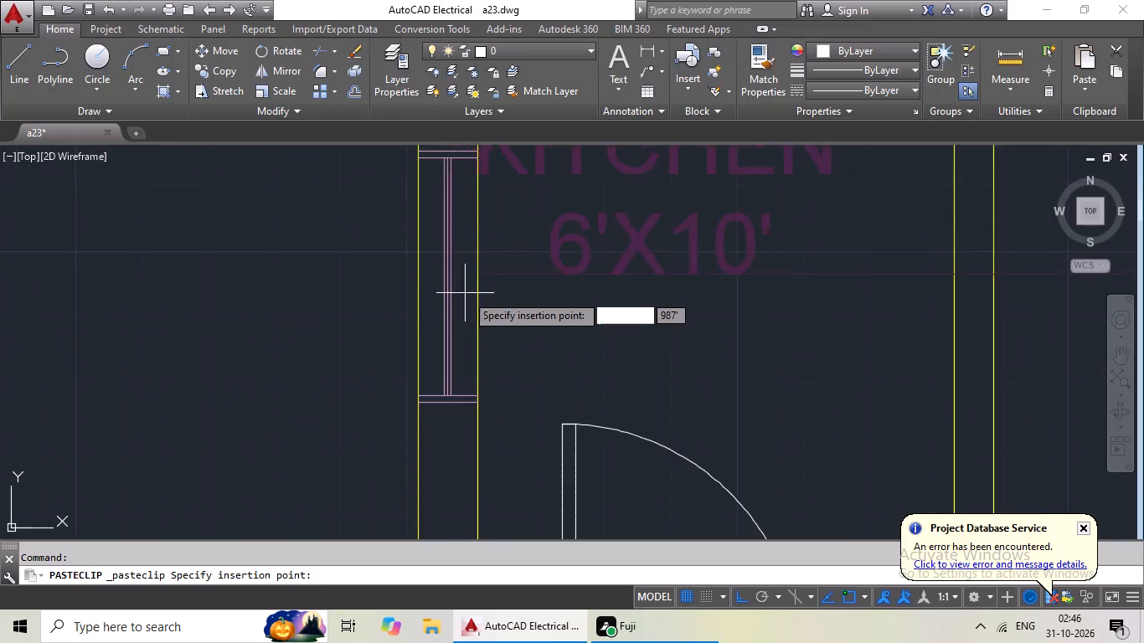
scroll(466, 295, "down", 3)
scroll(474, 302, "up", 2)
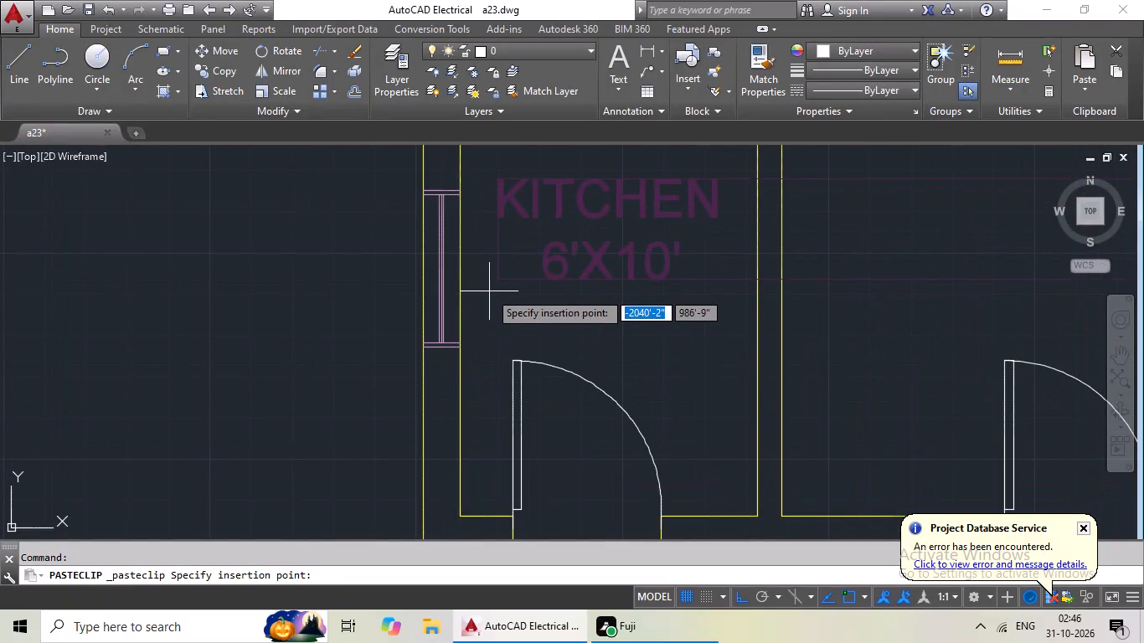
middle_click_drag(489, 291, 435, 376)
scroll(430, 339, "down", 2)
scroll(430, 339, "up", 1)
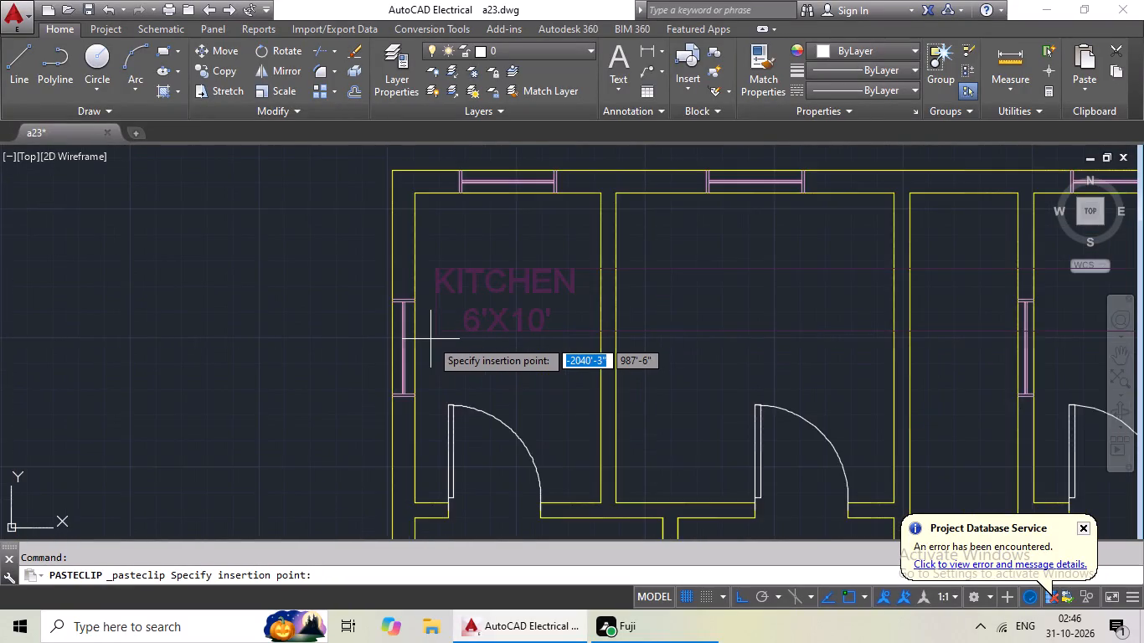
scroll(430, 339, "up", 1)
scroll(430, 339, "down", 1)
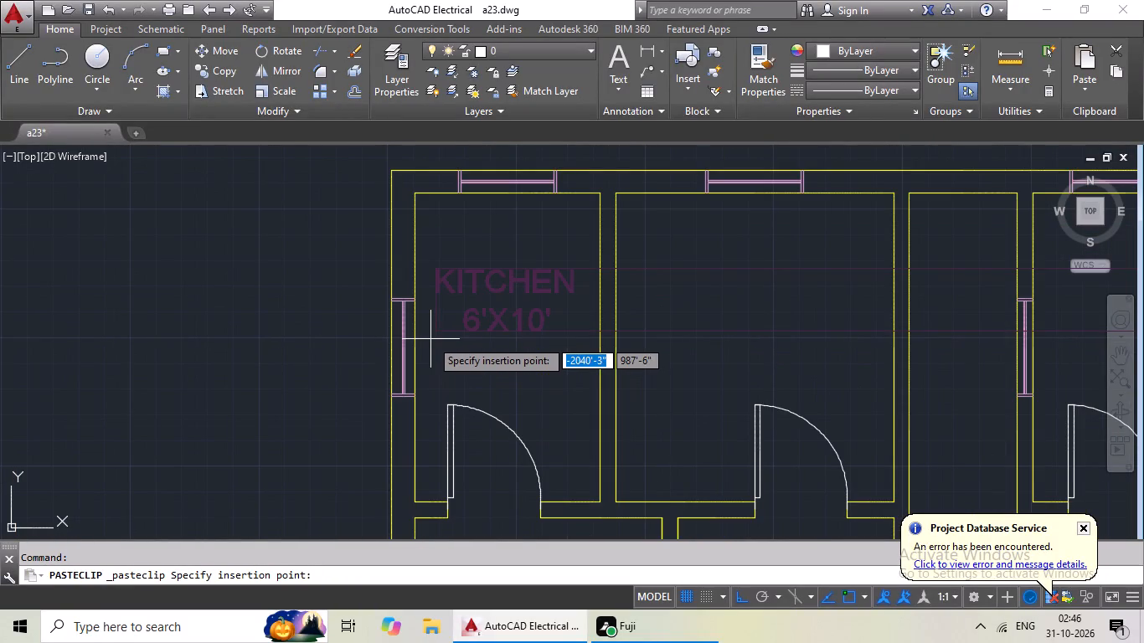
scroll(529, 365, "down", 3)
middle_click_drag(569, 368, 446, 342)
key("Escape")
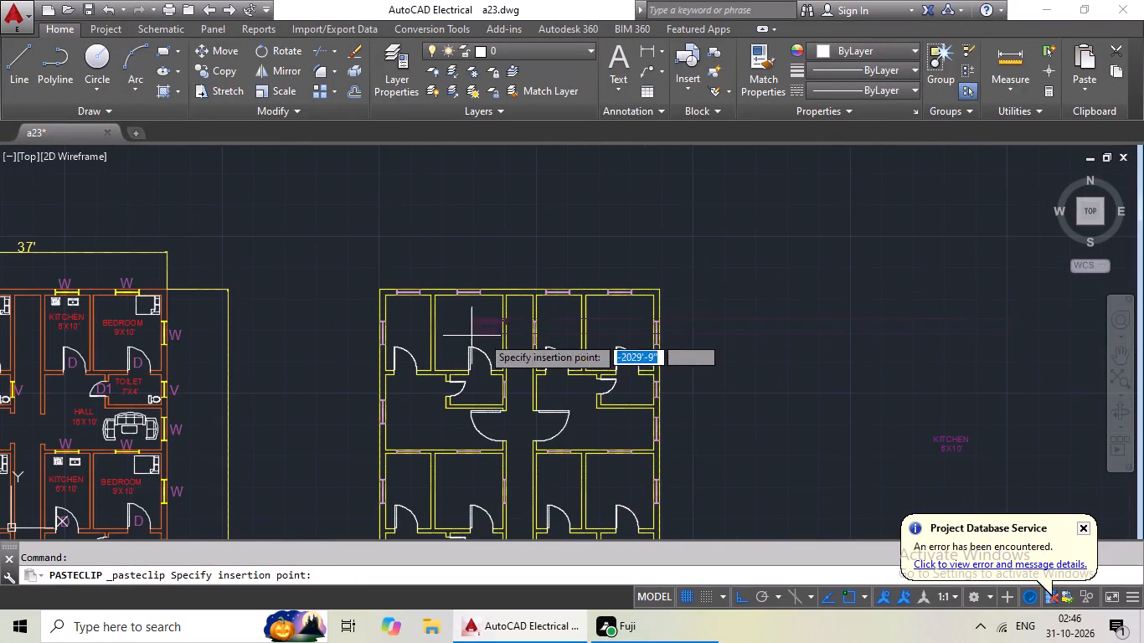
Insert two Toilet - top blocks from DesignCenter's House Designer blocks into the empty area right of the yellow-walled plan.
middle_click_drag(880, 358, 778, 292)
type("dc")
key("space")
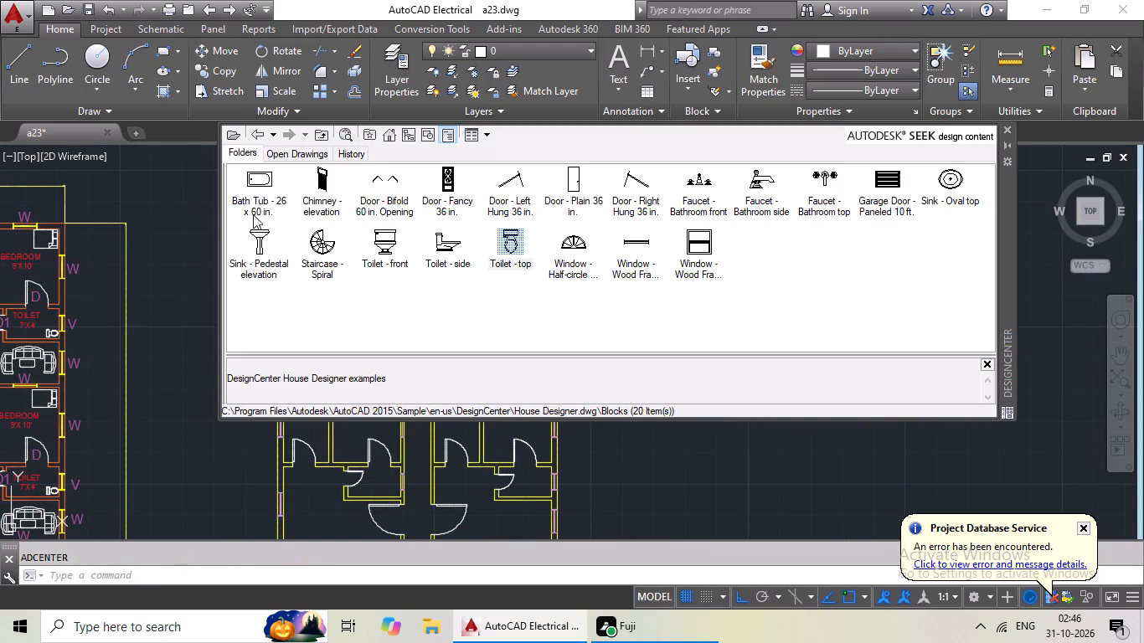
double_click(513, 251)
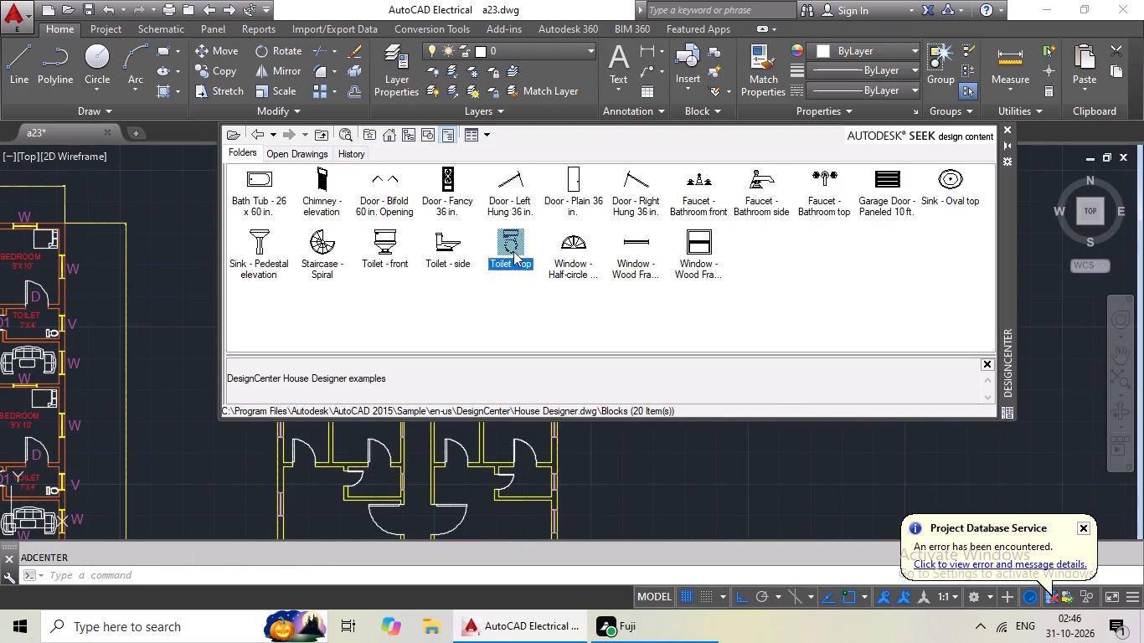
left_click(594, 419)
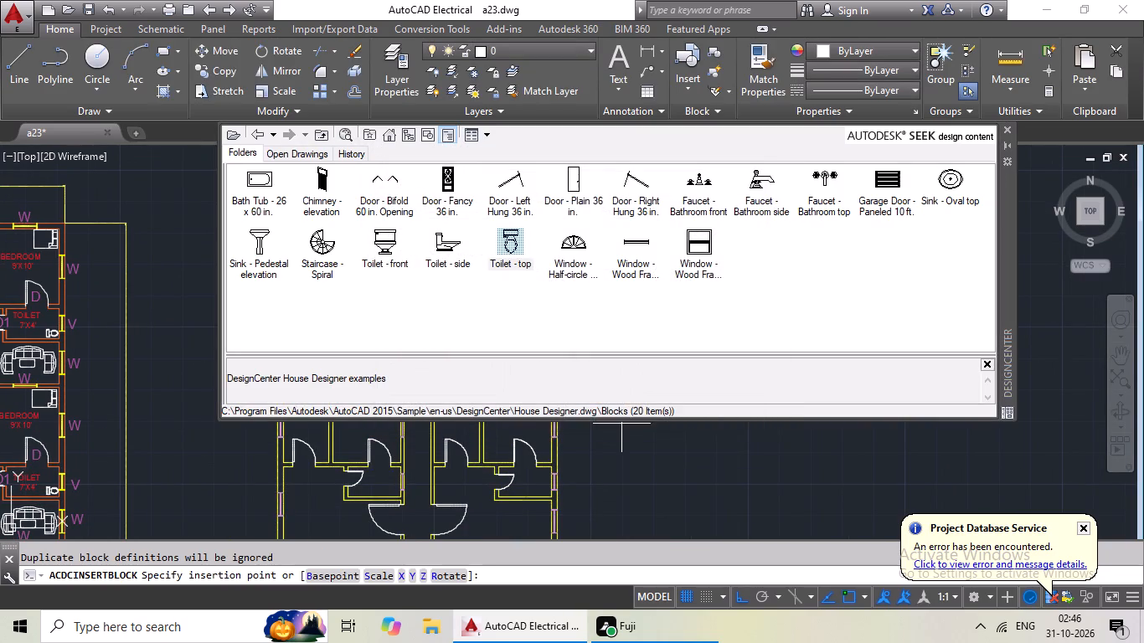
left_click(651, 449)
double_click(518, 252)
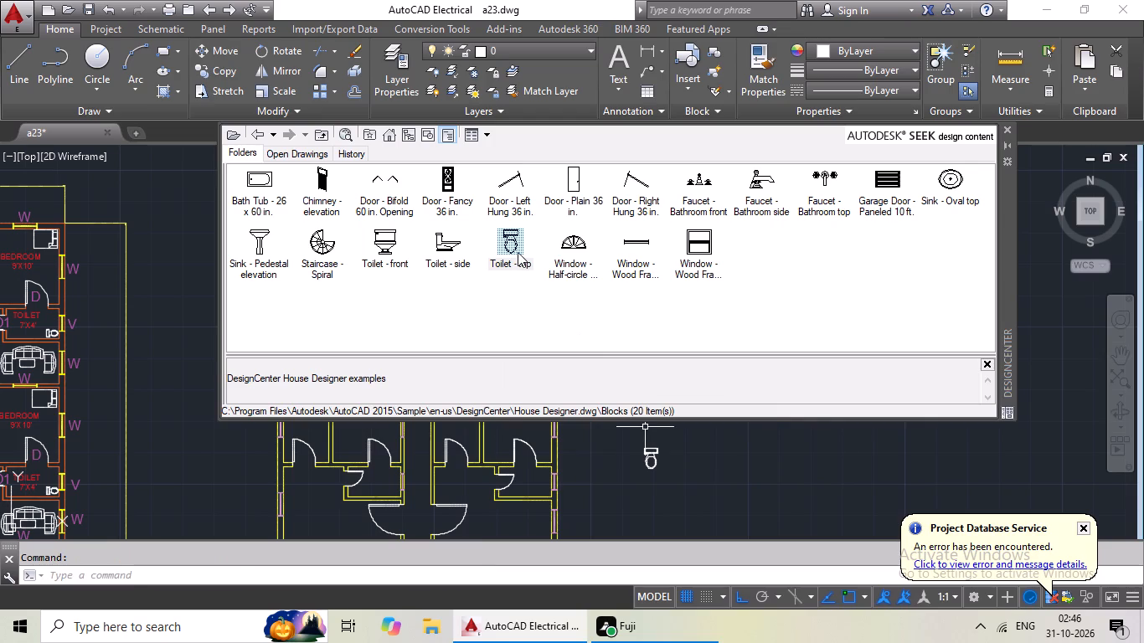
left_click_drag(589, 412, 598, 418)
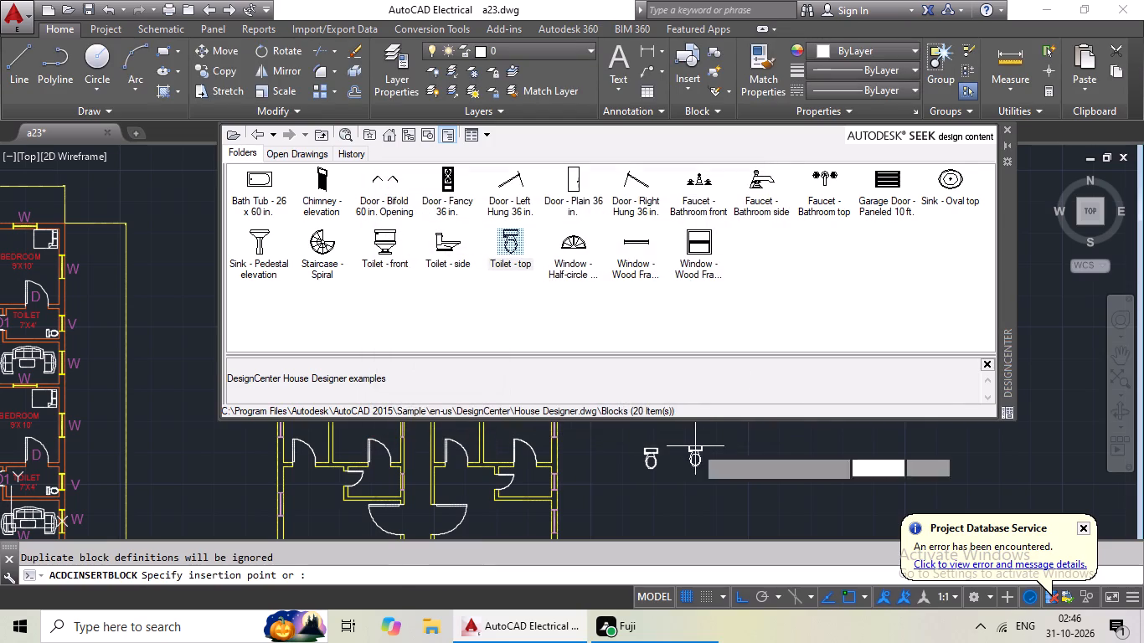
left_click(709, 453)
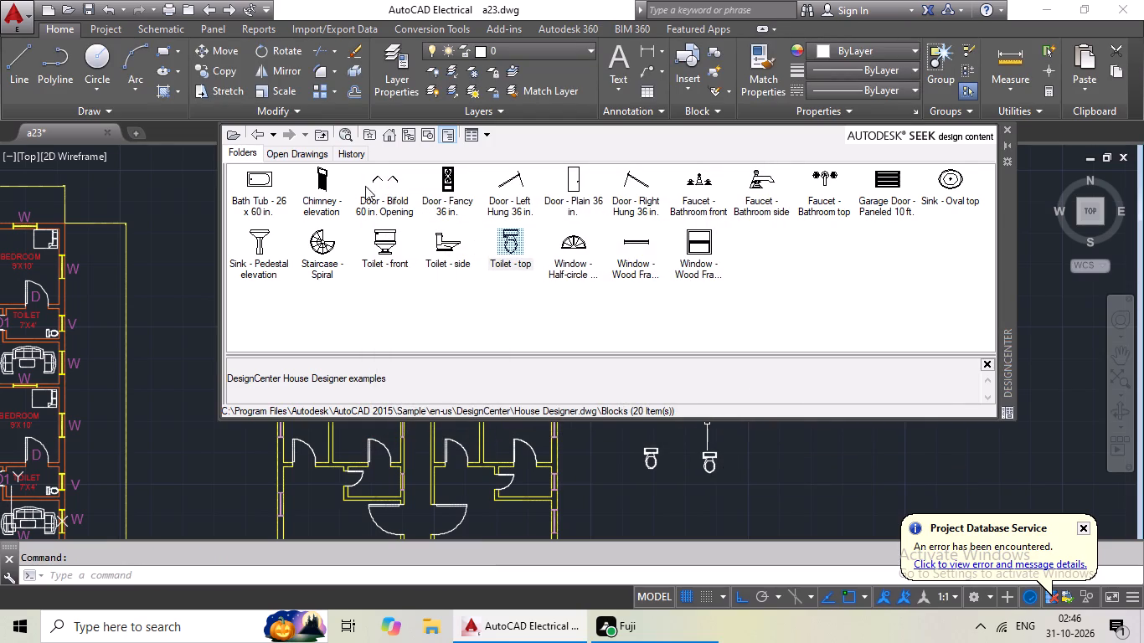
Insert the Range-Oven - 30 in top and Sink-double - 36 in top blocks from DesignCenter's Kitchens.dwg below the two toilets.
double_click(379, 130)
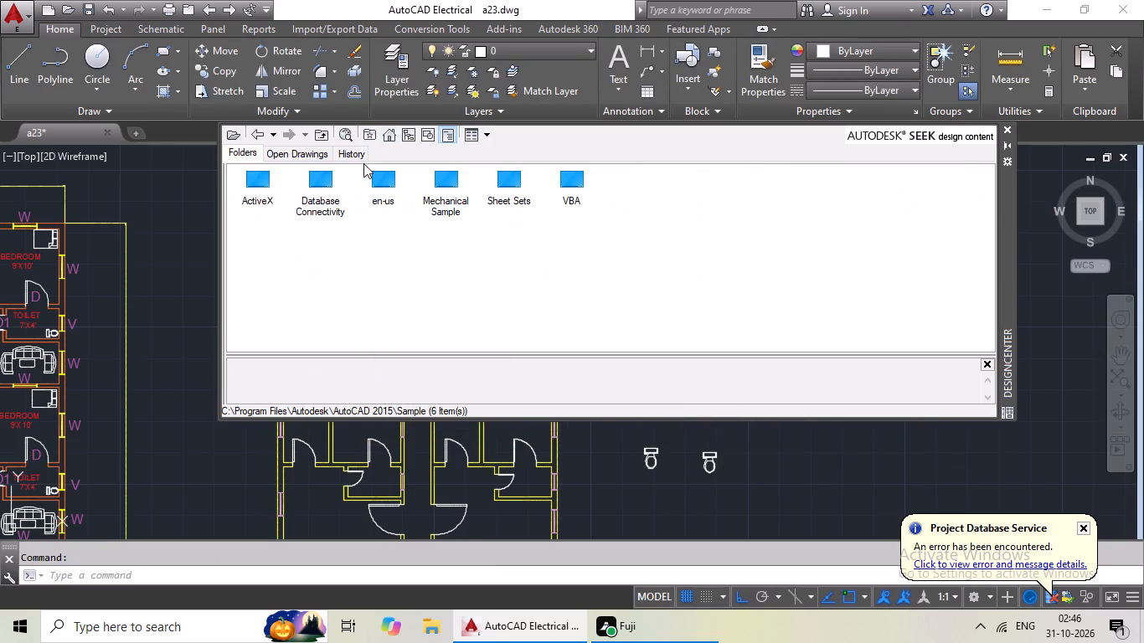
left_click_drag(378, 182, 382, 190)
triple_click(383, 190)
double_click(267, 189)
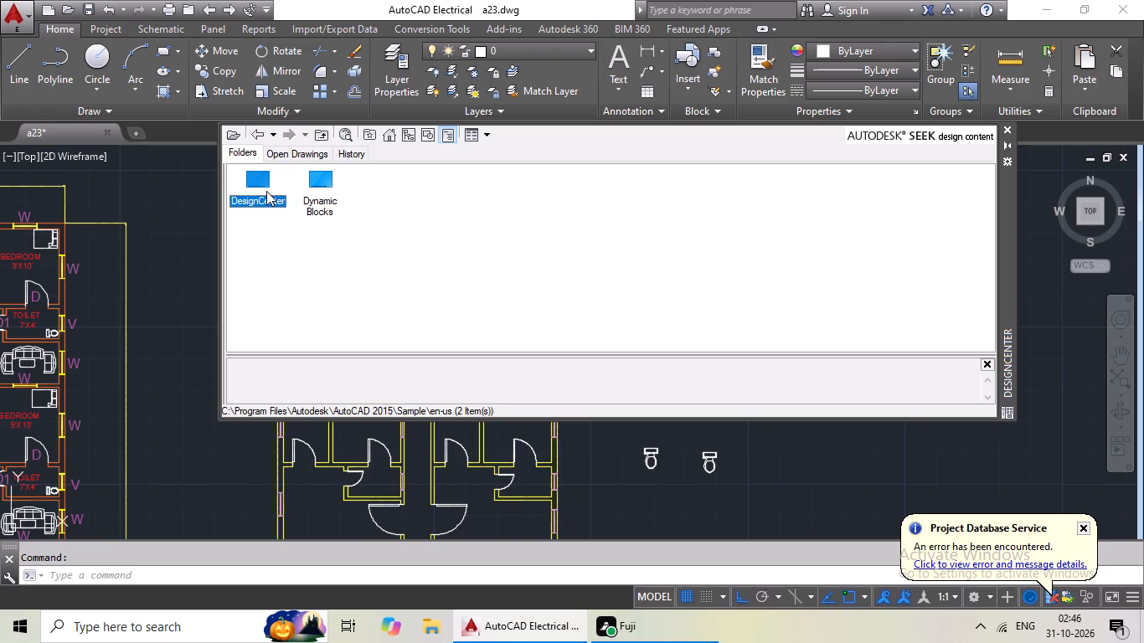
double_click(266, 191)
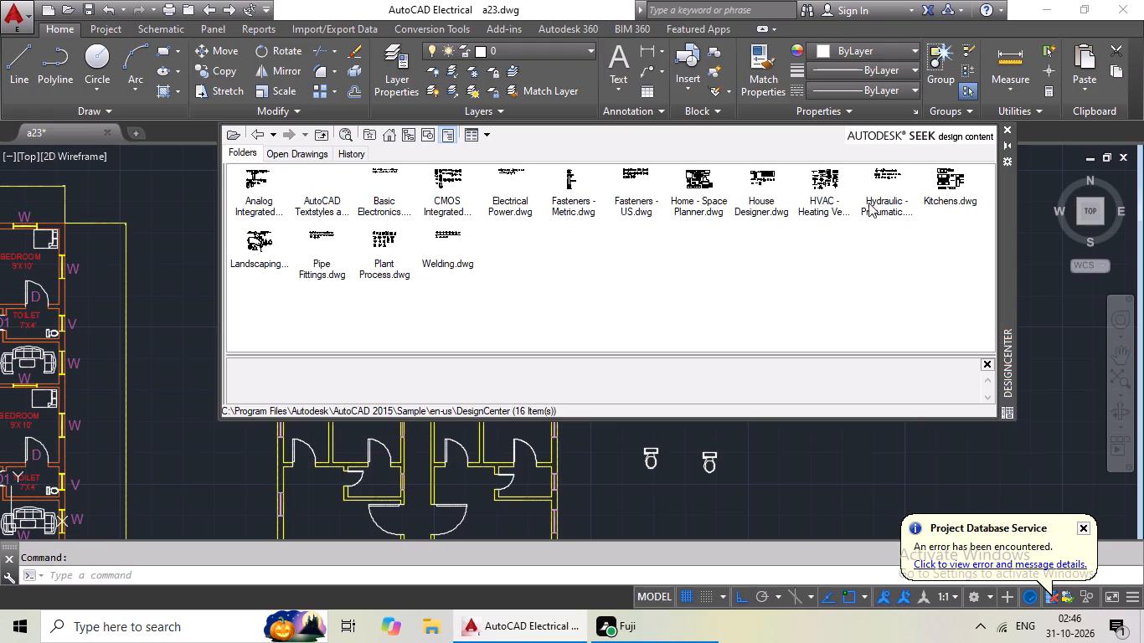
double_click(955, 179)
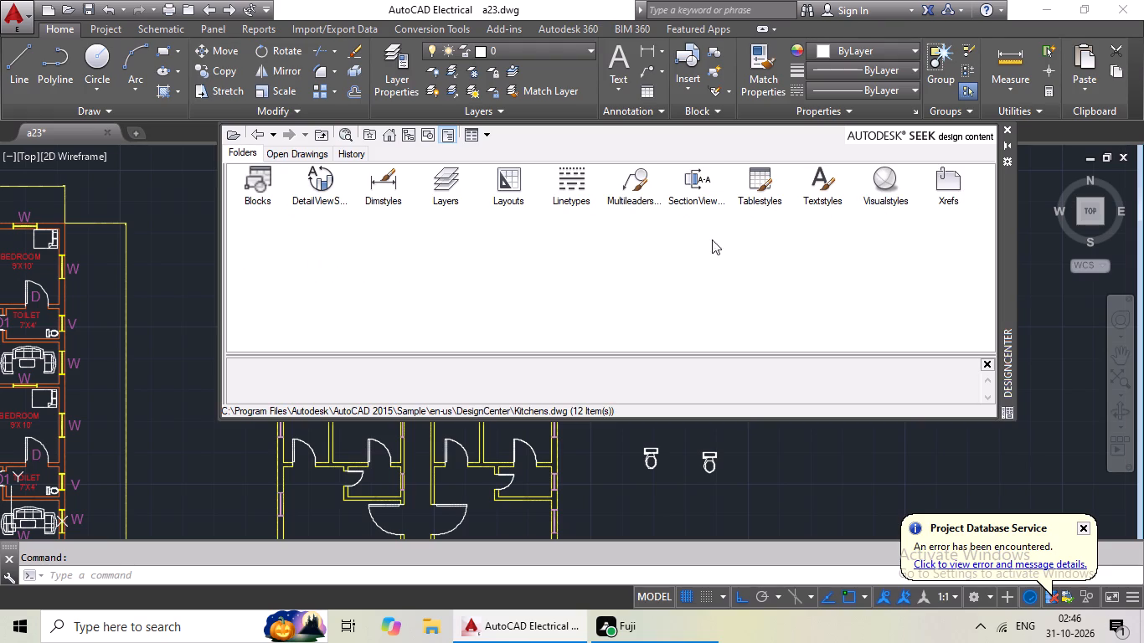
left_click(260, 179)
left_click(260, 179)
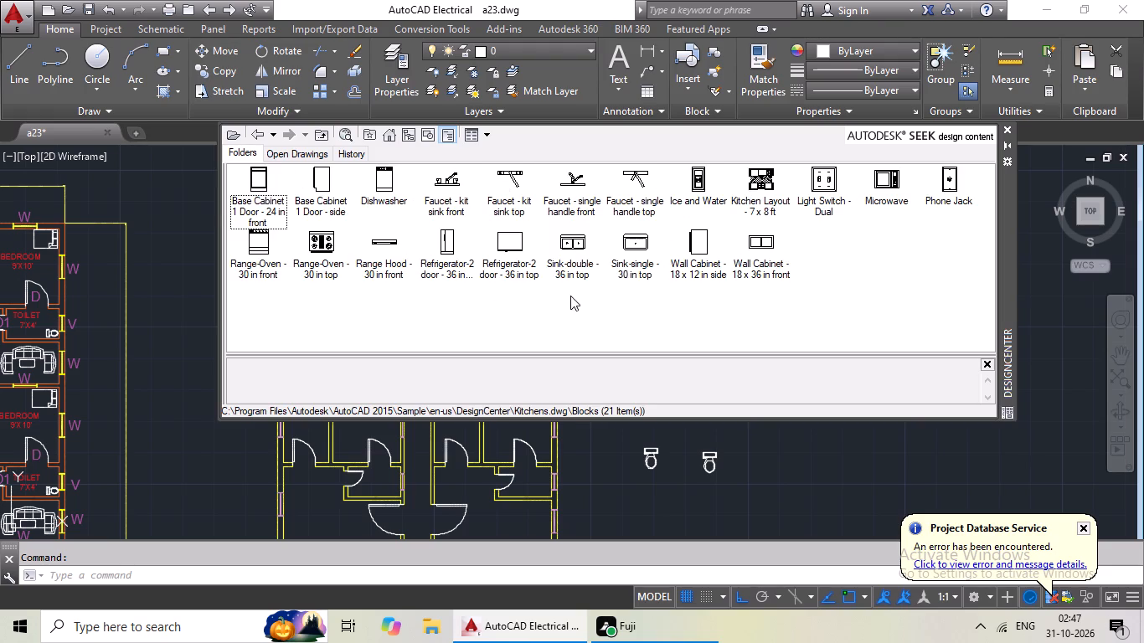
double_click(320, 242)
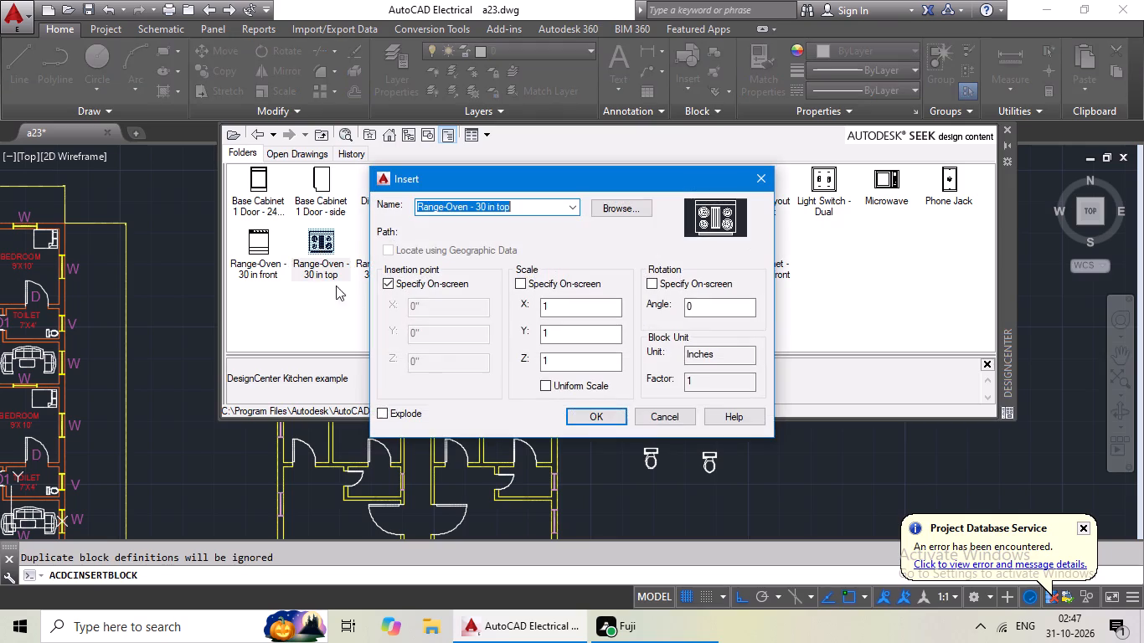
left_click(599, 416)
left_click(636, 500)
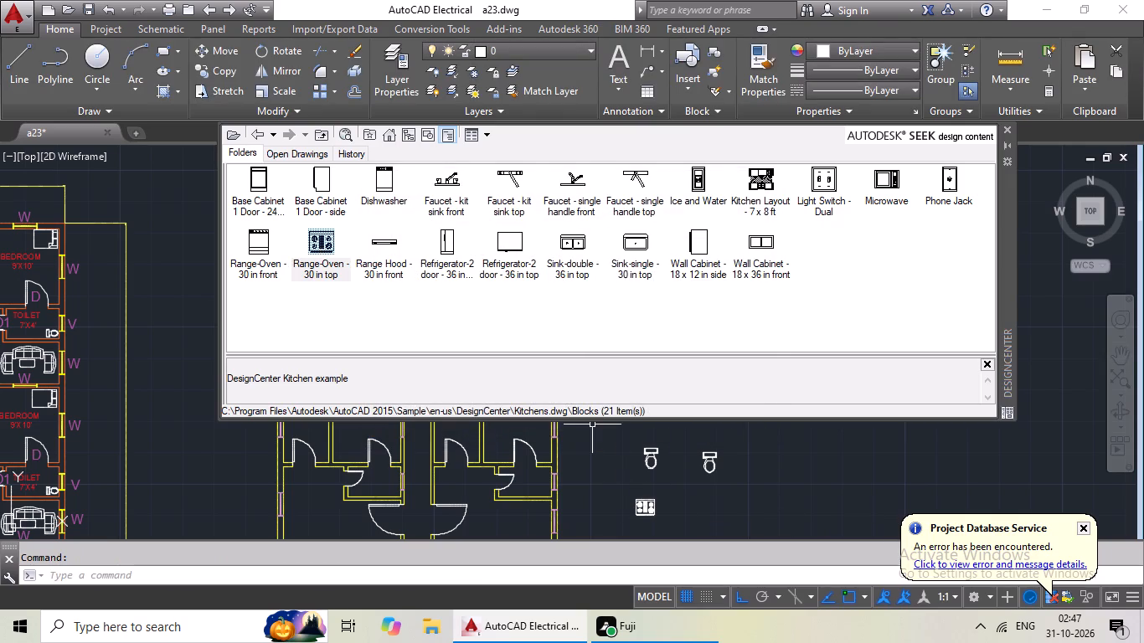
double_click(578, 251)
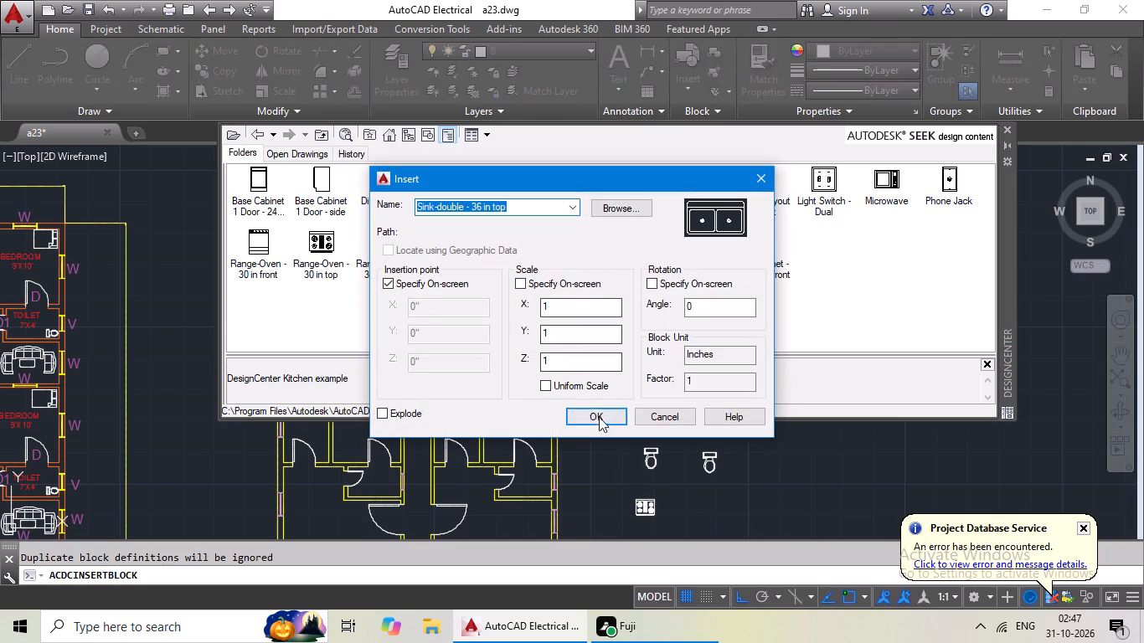
left_click(599, 408)
left_click(698, 507)
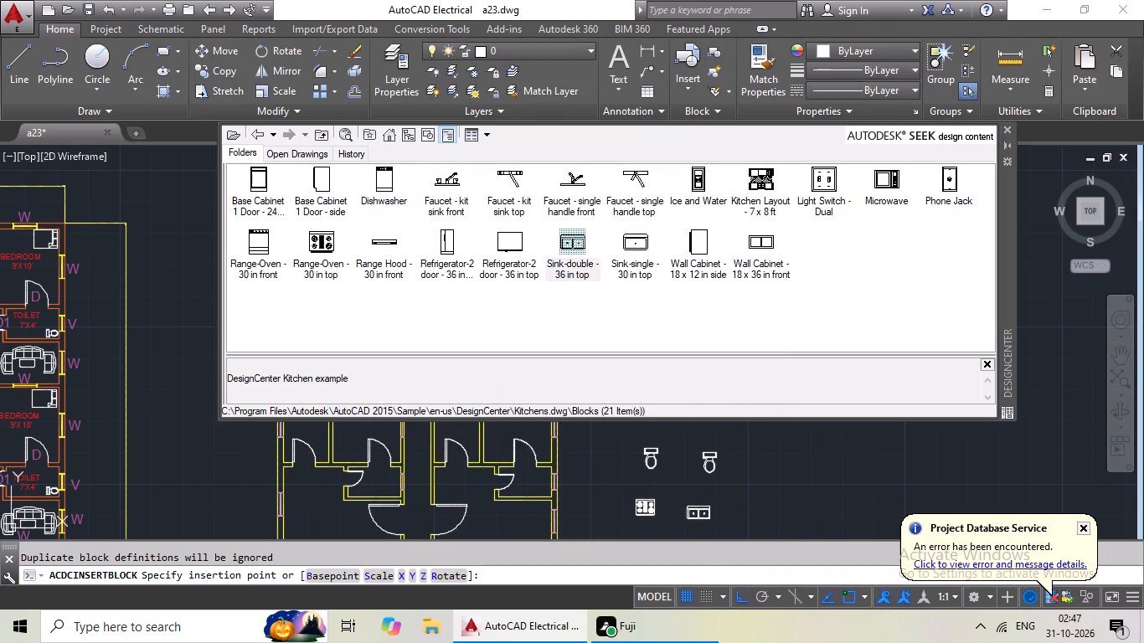
Insert two Bed - Queen blocks side by side from DesignCenter's Home - Space Planner.dwg, to the right of the toilets.
left_click(393, 136)
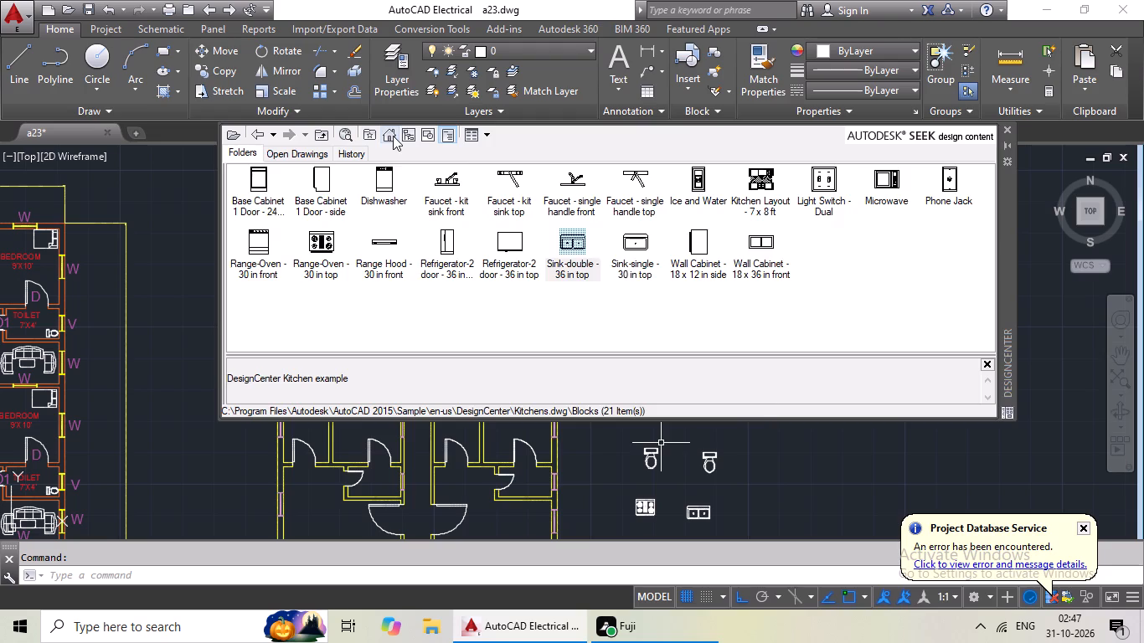
double_click(379, 183)
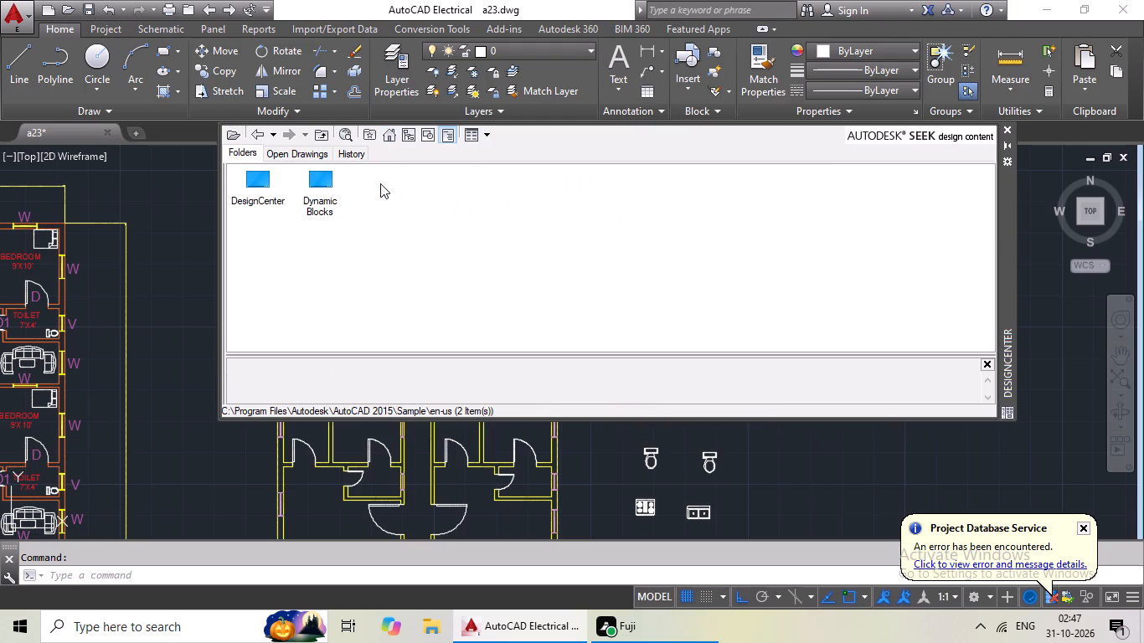
double_click(247, 186)
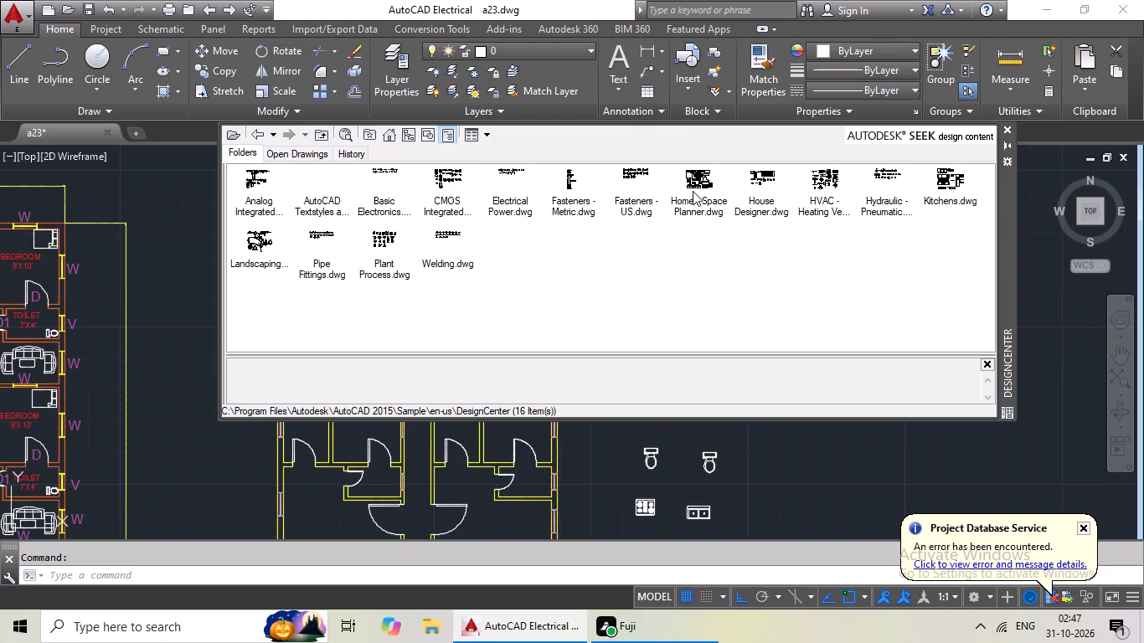
double_click(679, 194)
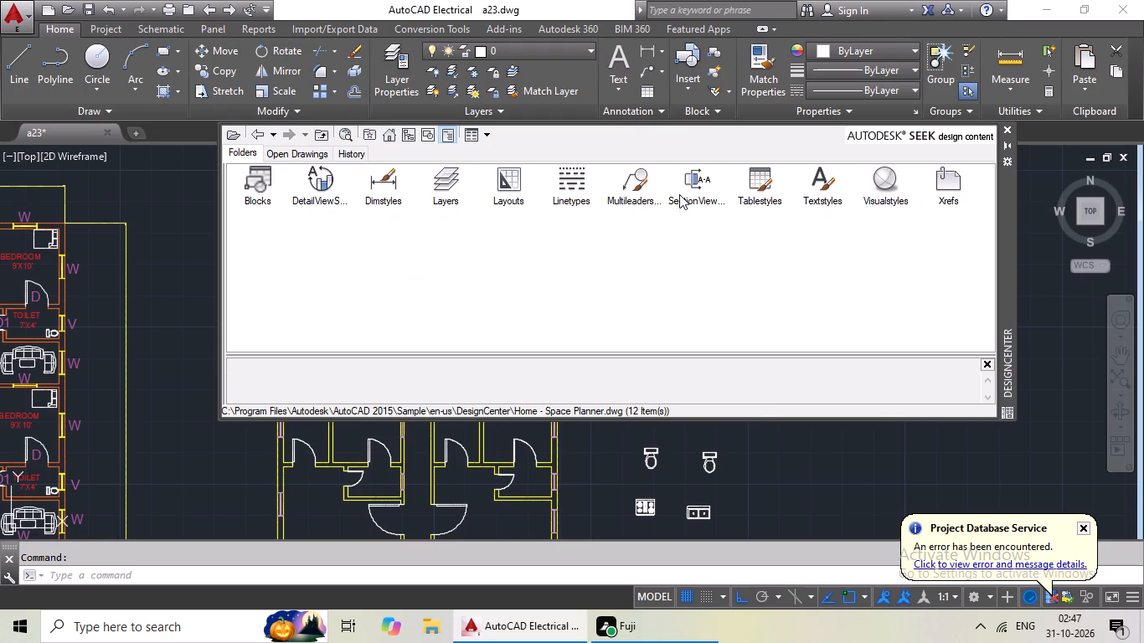
double_click(238, 189)
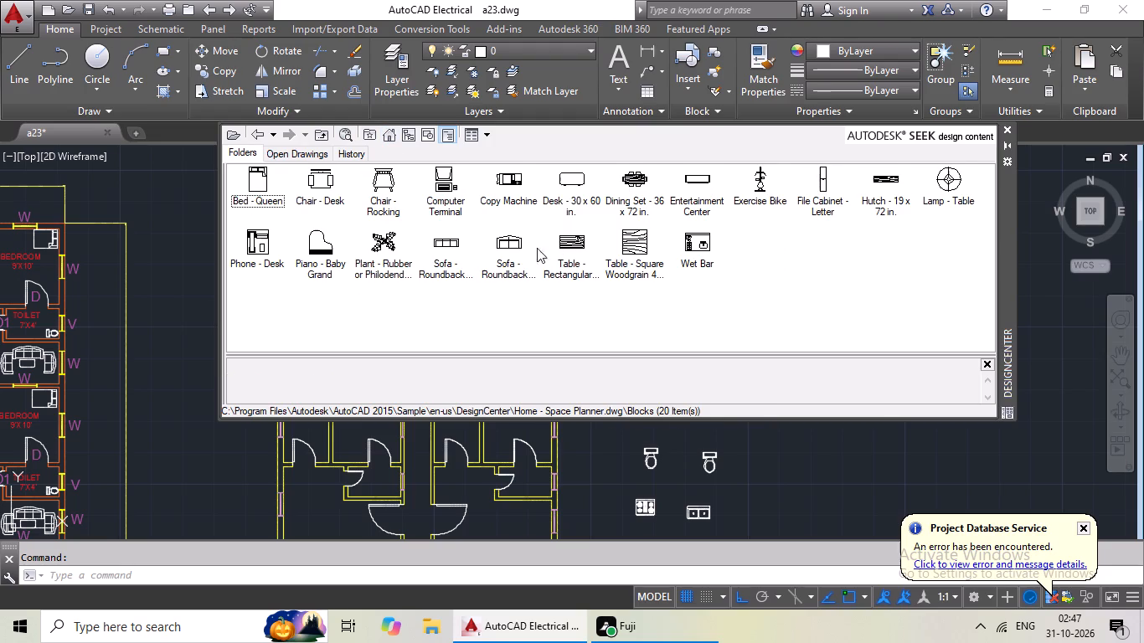
double_click(261, 183)
double_click(261, 190)
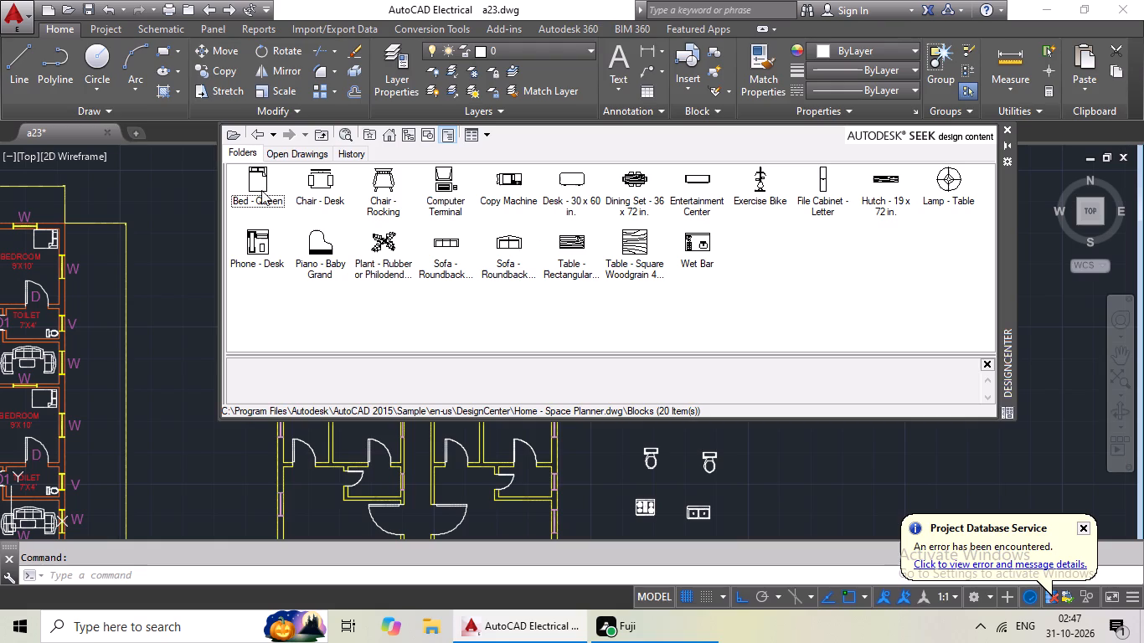
left_click(262, 191)
left_click(605, 412)
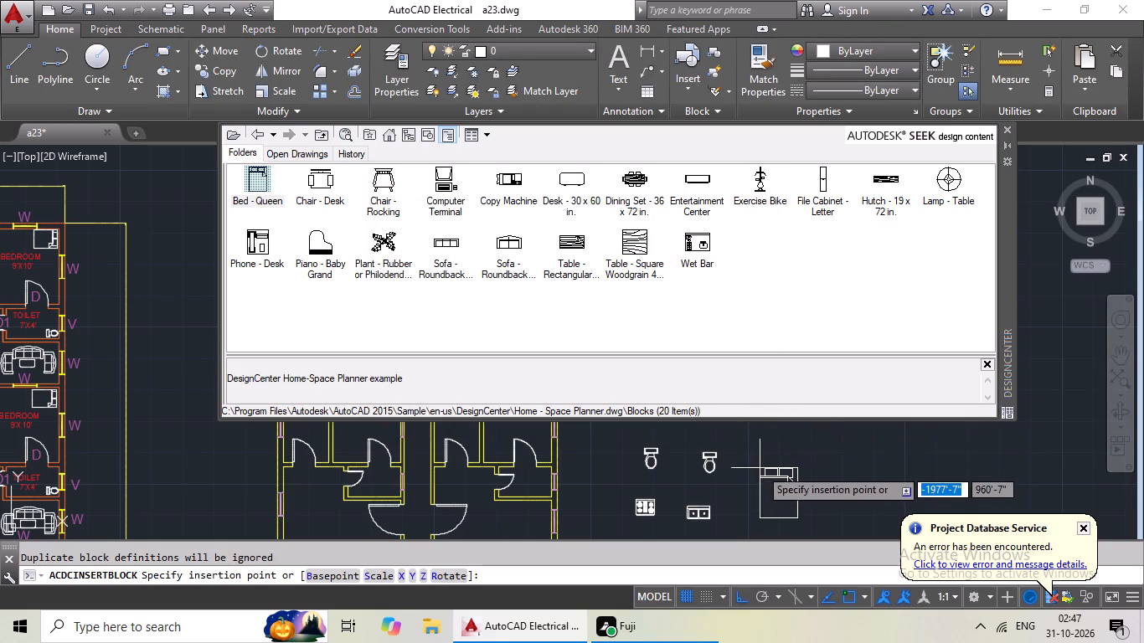
left_click(760, 452)
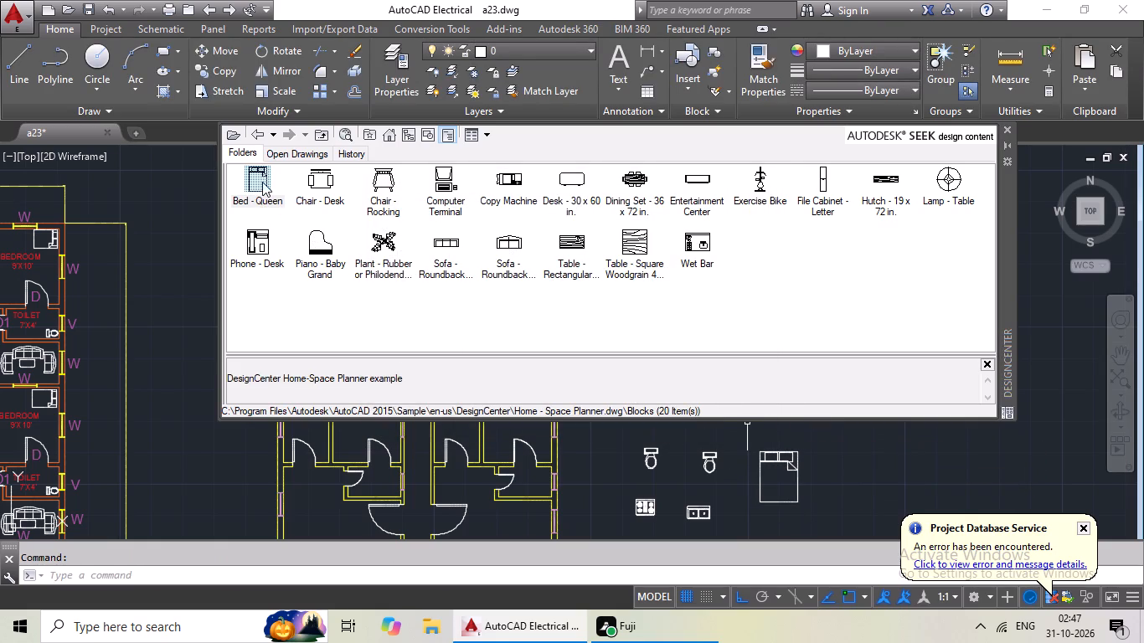
double_click(262, 182)
left_click(592, 419)
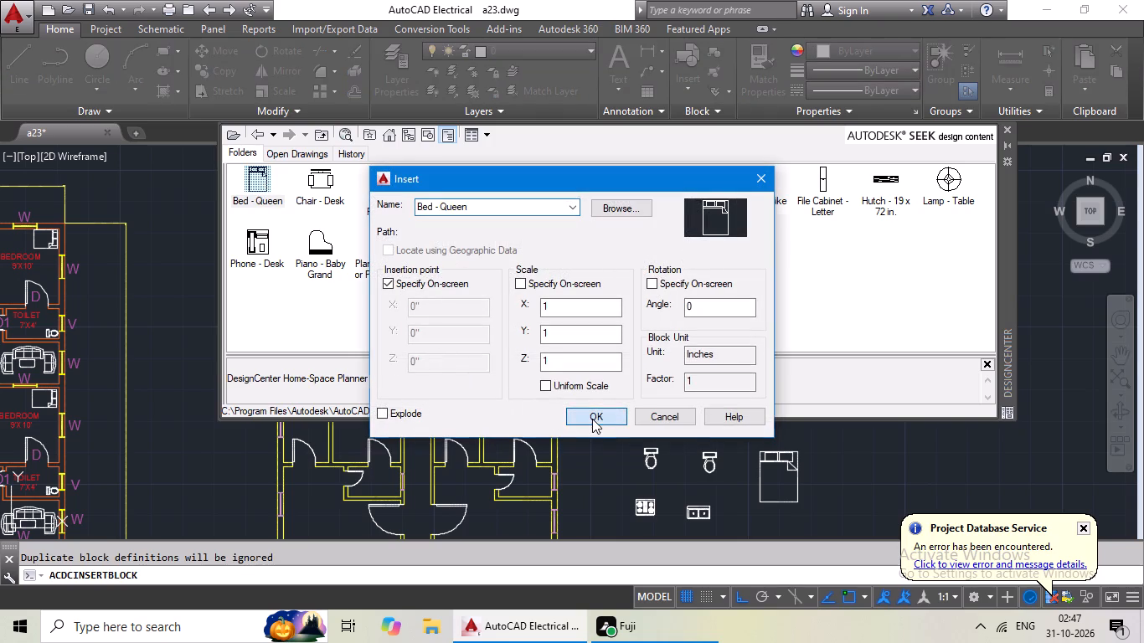
left_click(831, 452)
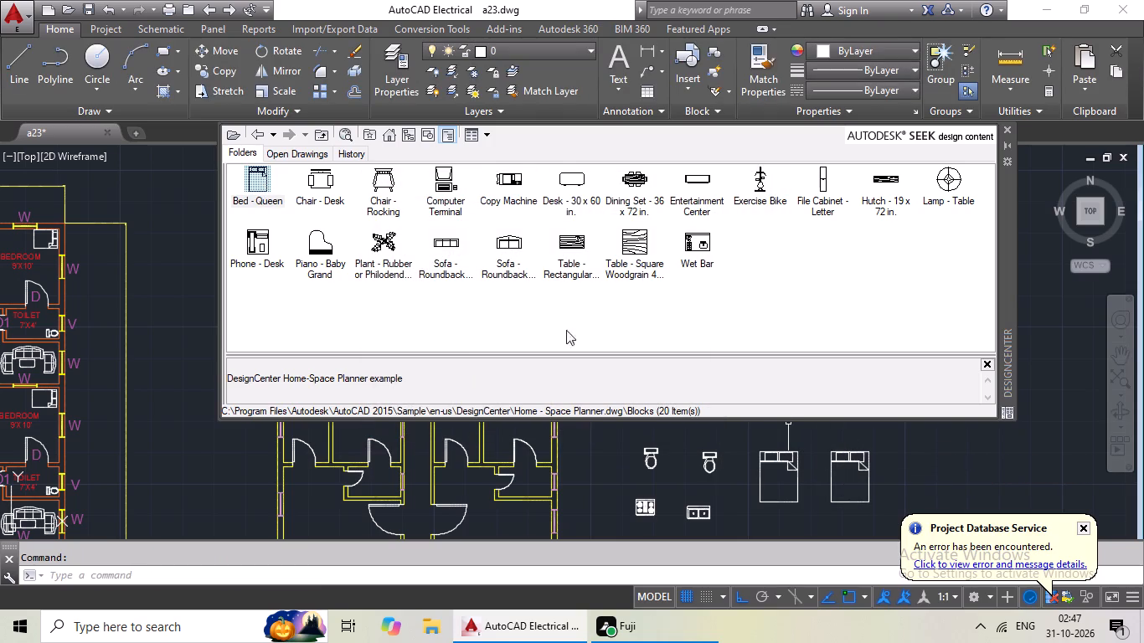
Insert the three-seat Sofa - Roundback block below the oven and sink, and the Roundback Loveseat 5 ft. block below the beds.
double_click(449, 239)
double_click(461, 268)
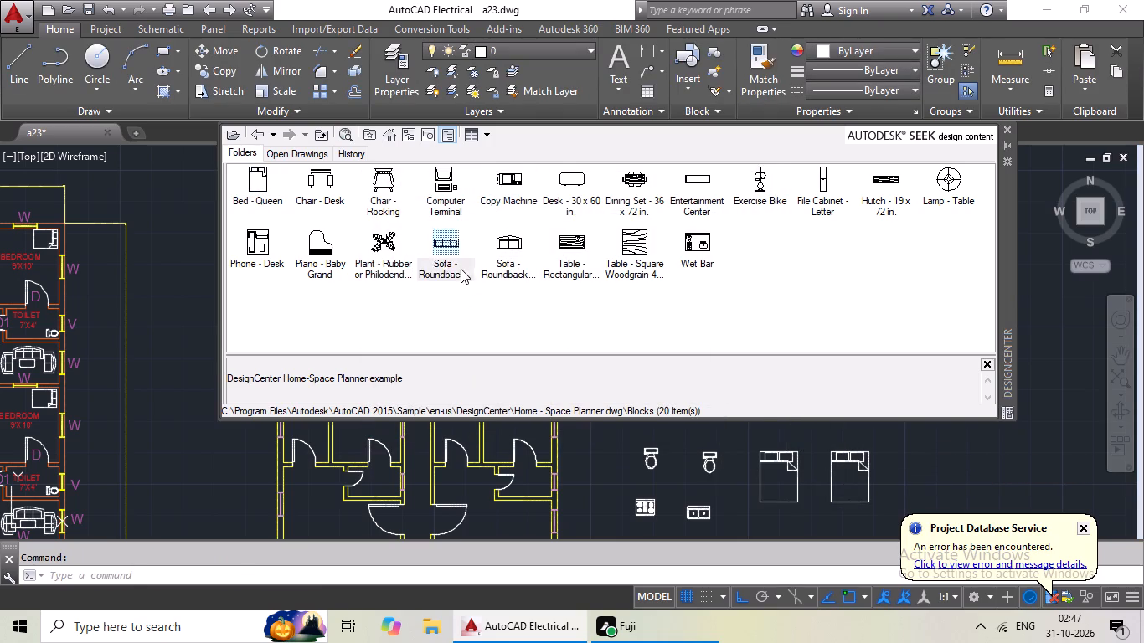
left_click(577, 409)
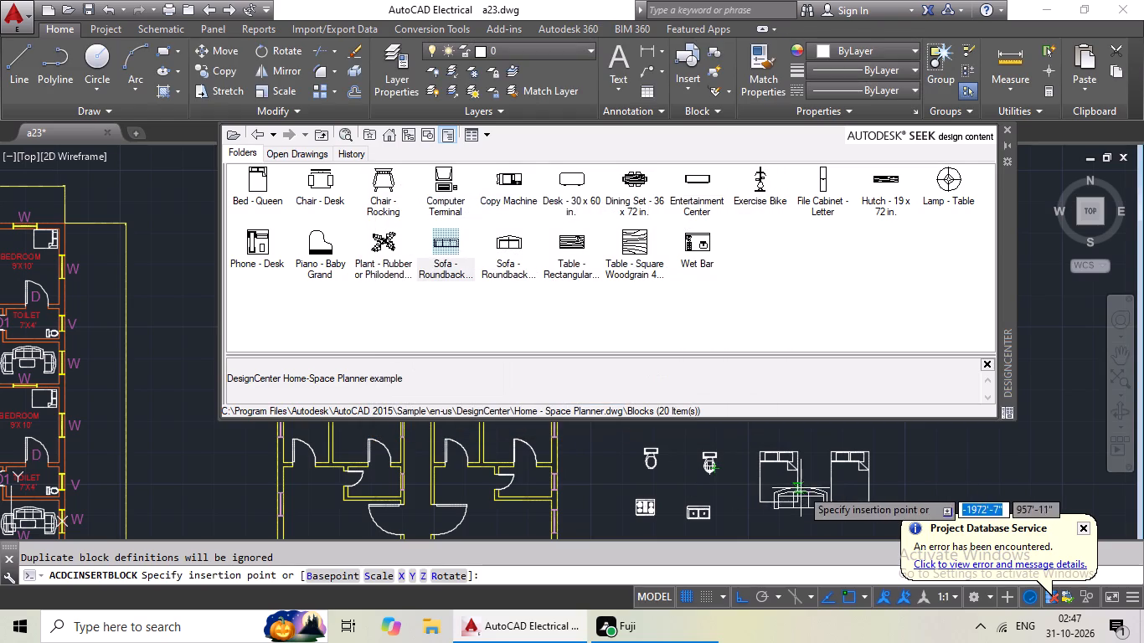
middle_click_drag(797, 486, 763, 388)
scroll(724, 448, "down", 2)
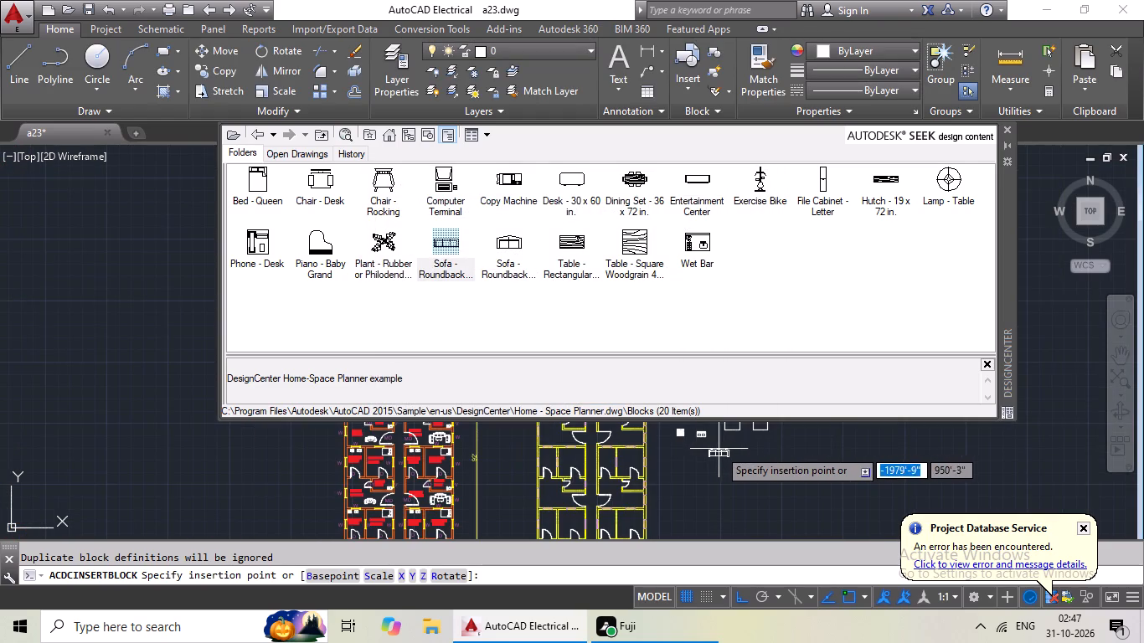
left_click(689, 455)
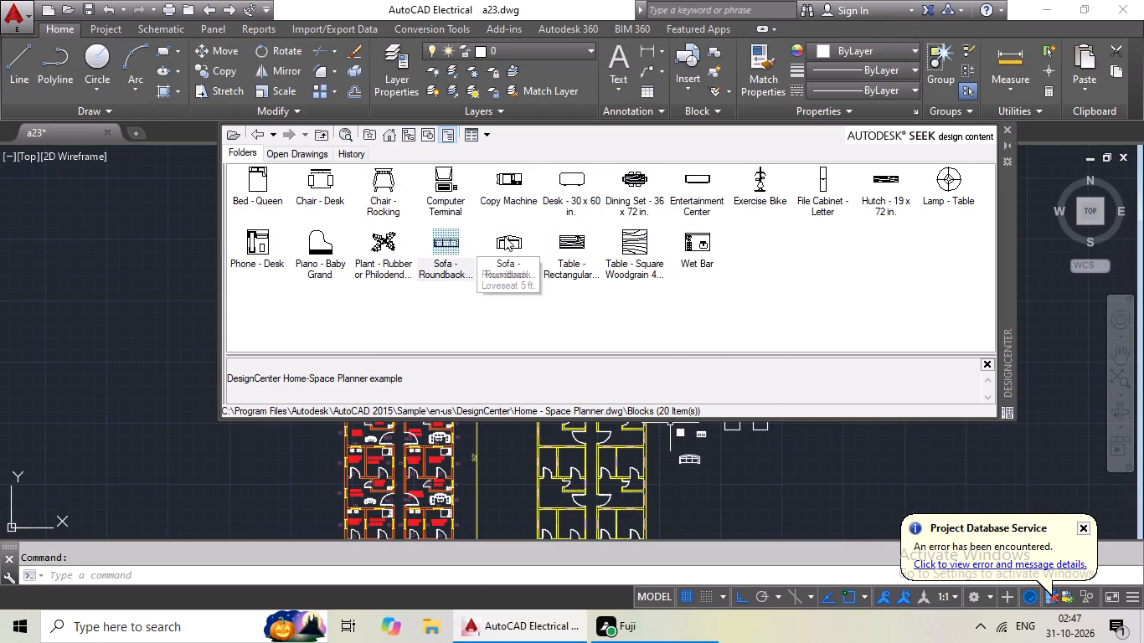
double_click(504, 236)
left_click(602, 419)
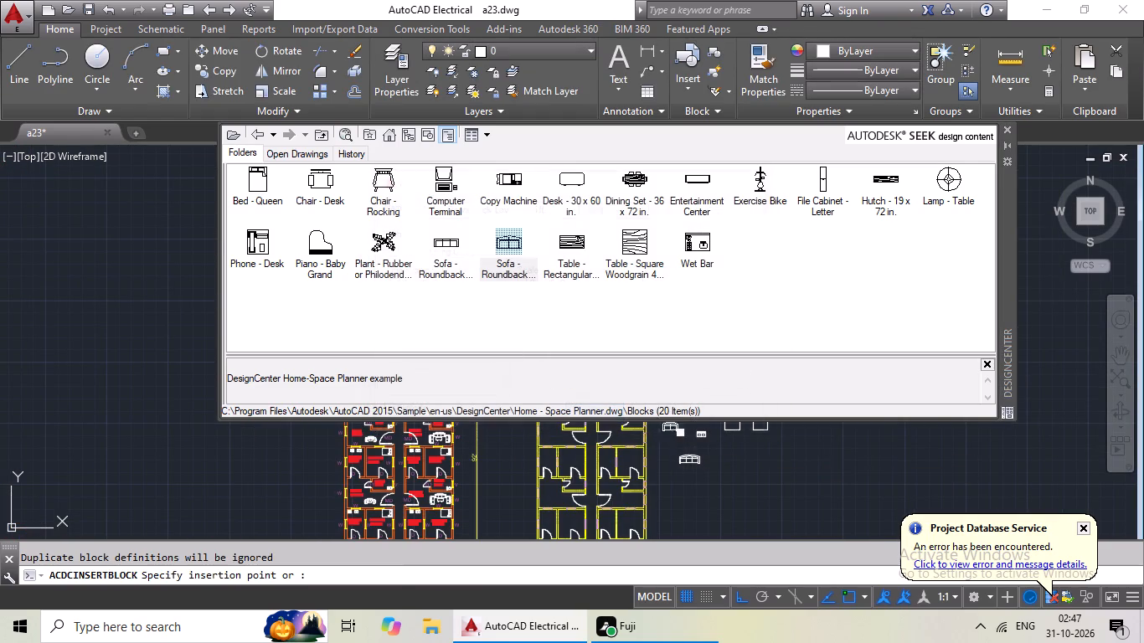
left_click(732, 451)
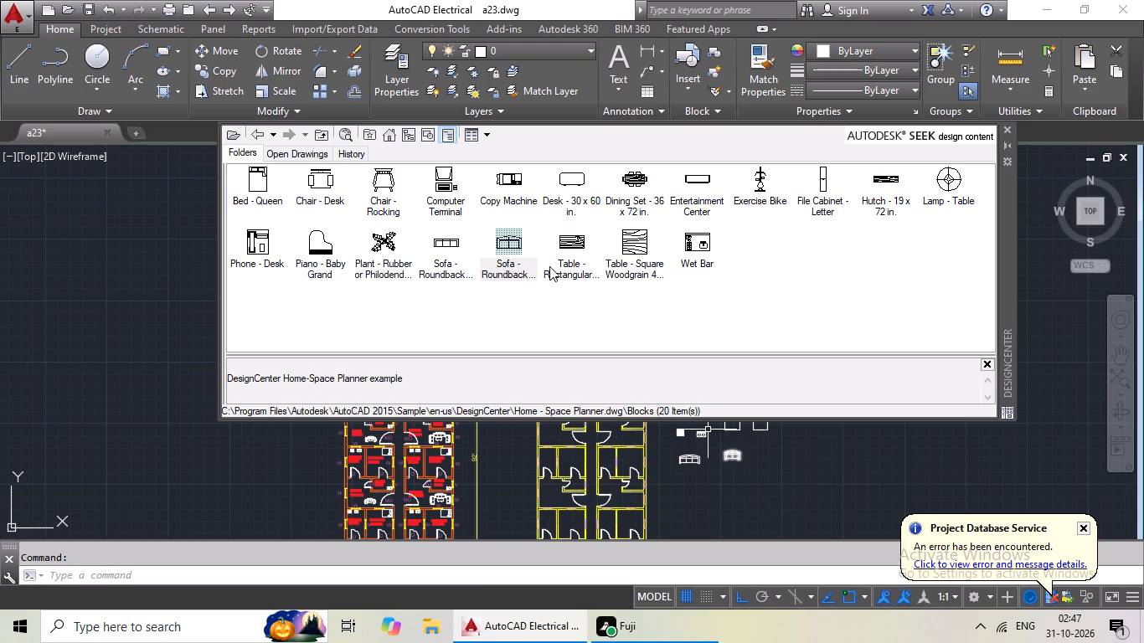
Insert the Desk - 30 x 60 in. block to the right of the loveseat and close DesignCenter.
double_click(573, 183)
left_click(599, 410)
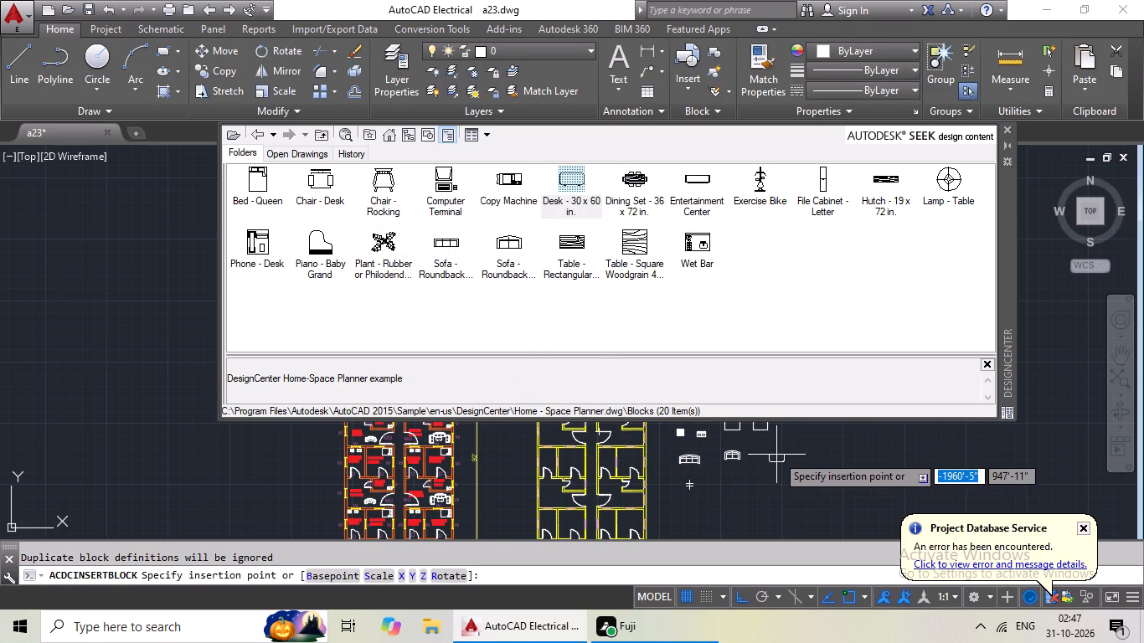
scroll(776, 455, "up", 1)
left_click(752, 450)
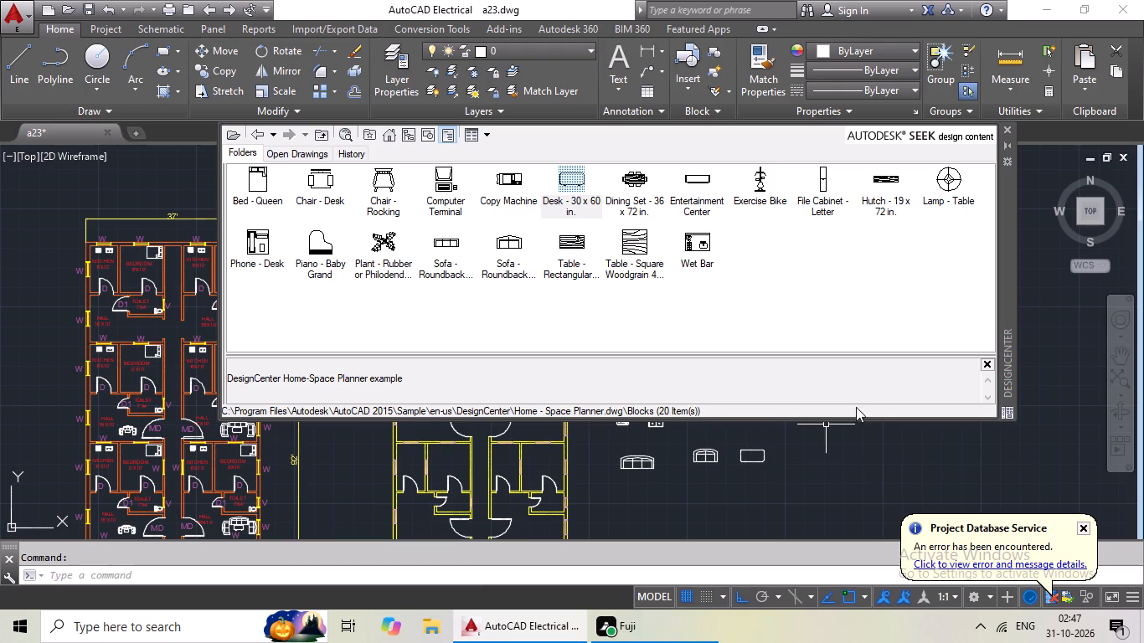
left_click(1003, 127)
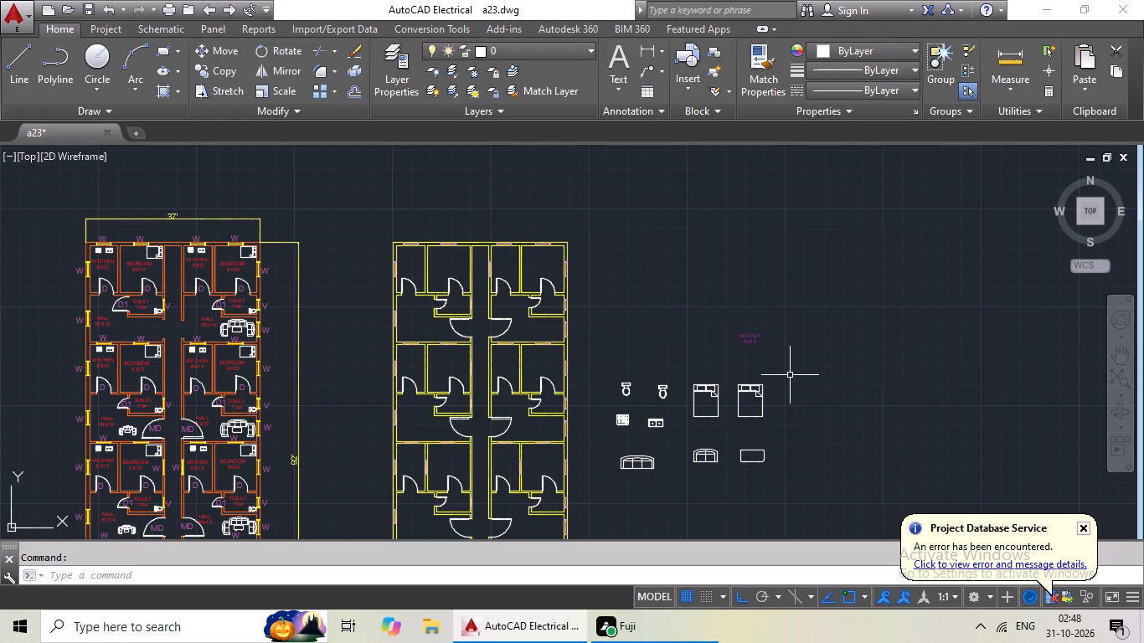
Scale the range-oven block by reference, using its full width as reference length, down to about 1'-1" wide.
scroll(746, 408, "up", 2)
scroll(817, 364, "down", 1)
scroll(575, 424, "up", 1)
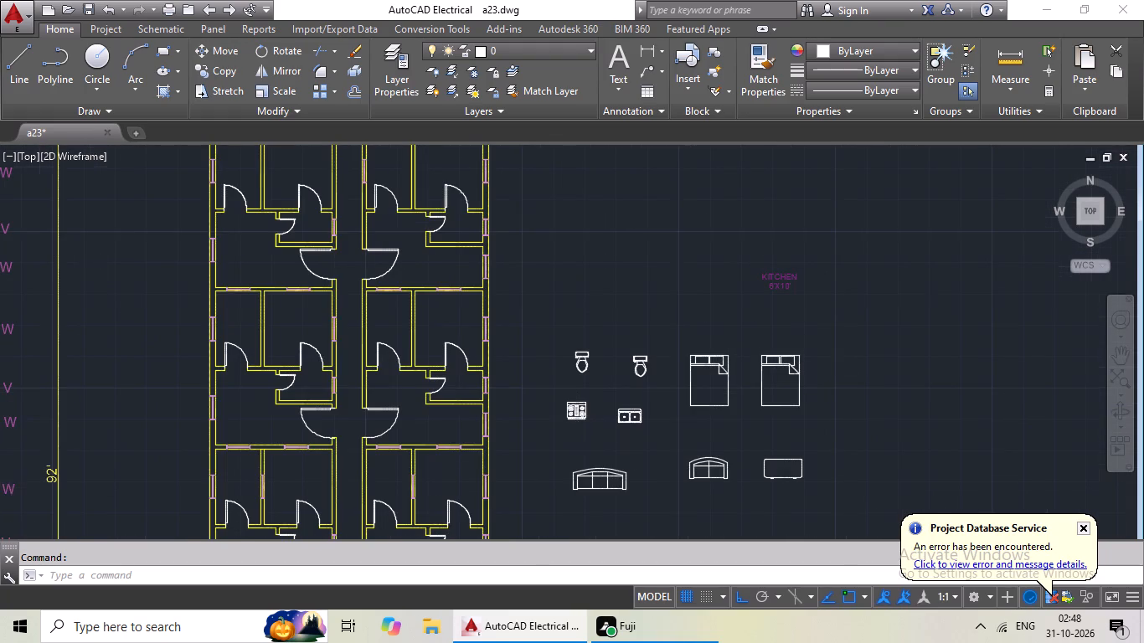
scroll(586, 399, "up", 3)
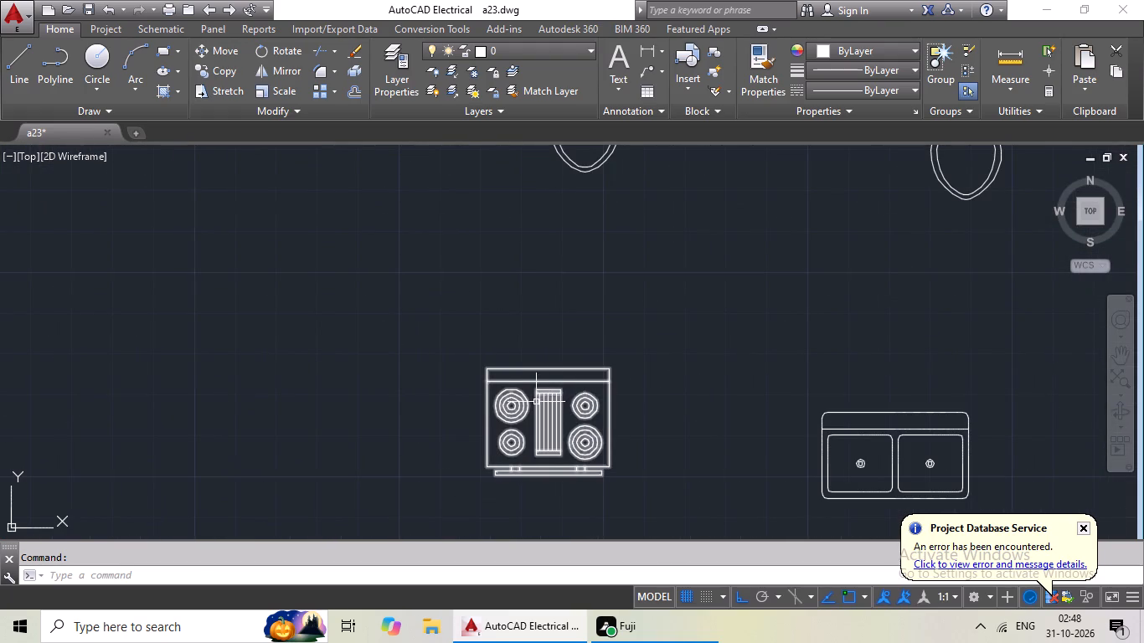
left_click(528, 409)
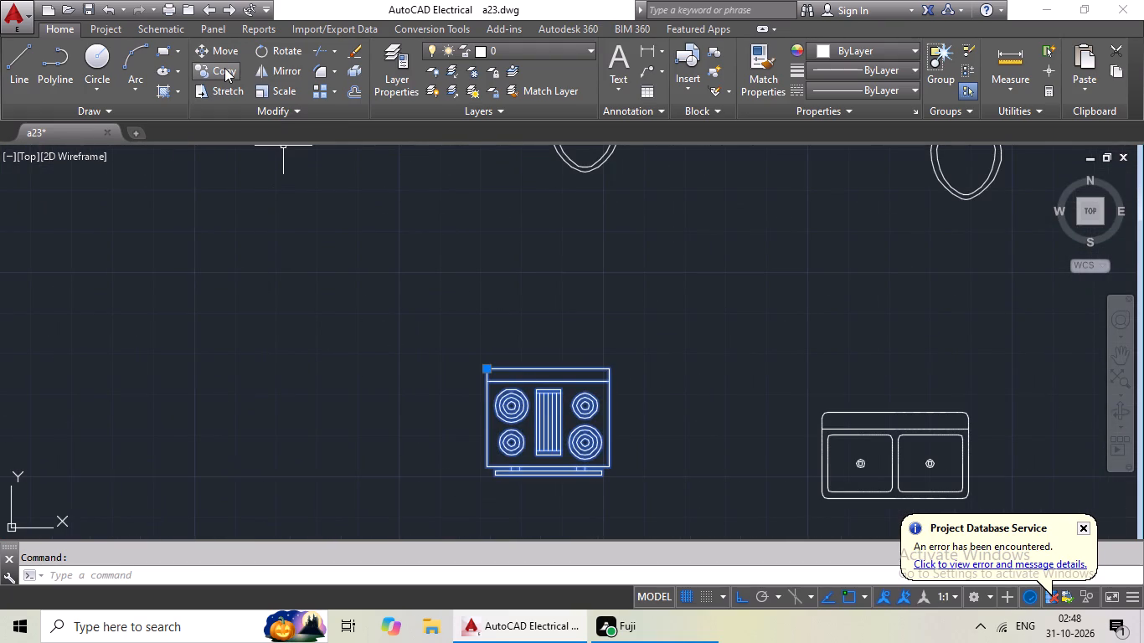
left_click(283, 100)
left_click(292, 95)
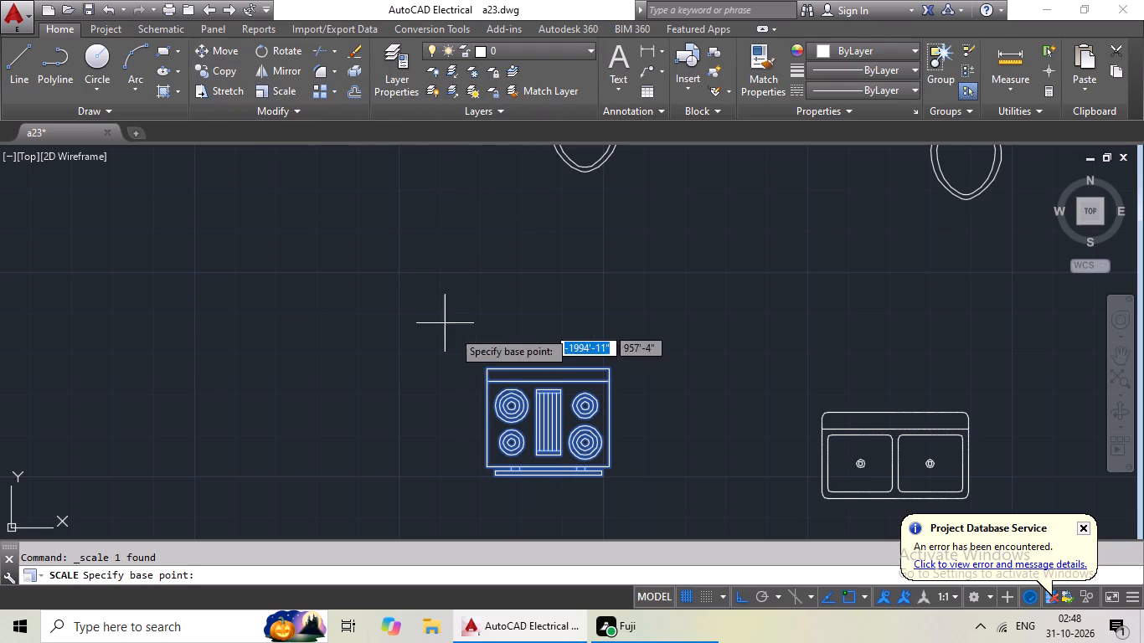
scroll(495, 436, "up", 2)
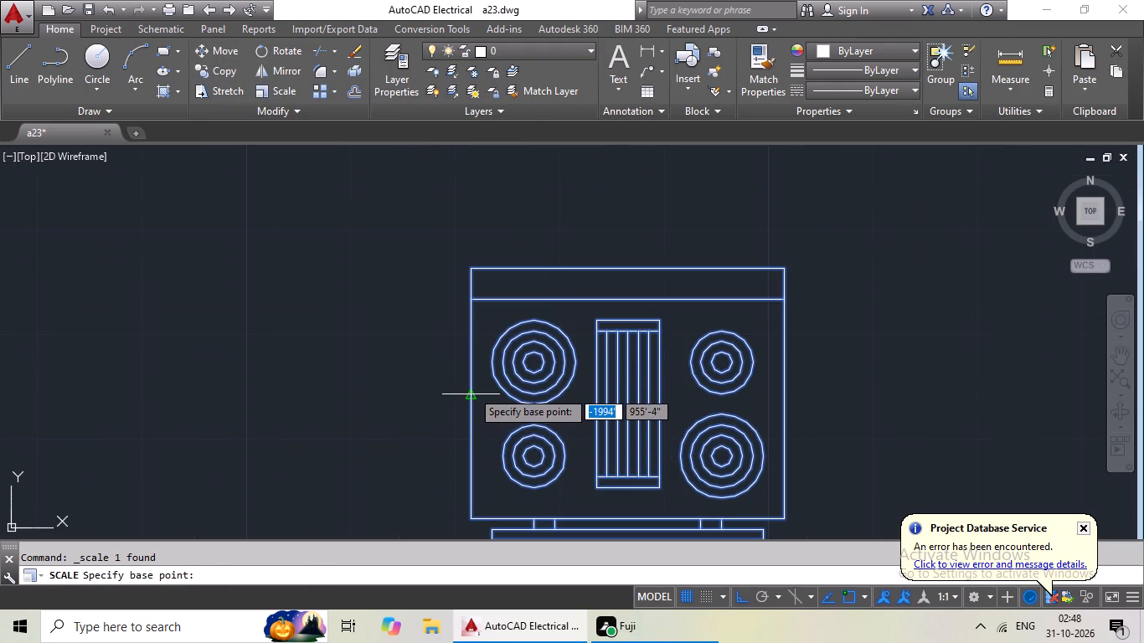
left_click(472, 390)
left_click(275, 579)
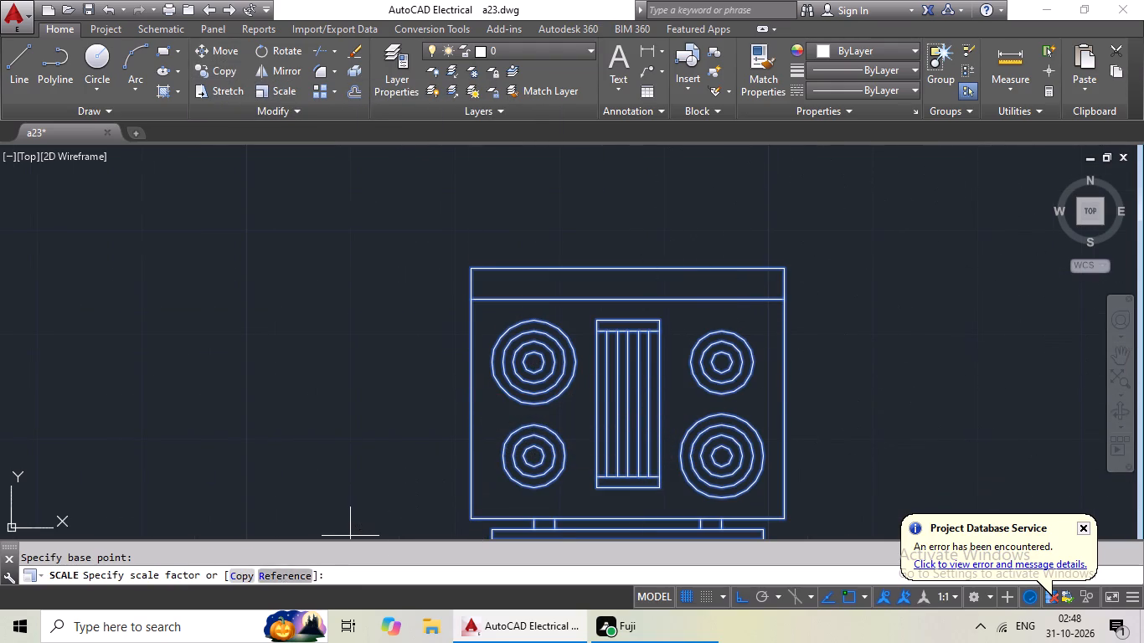
left_click(471, 394)
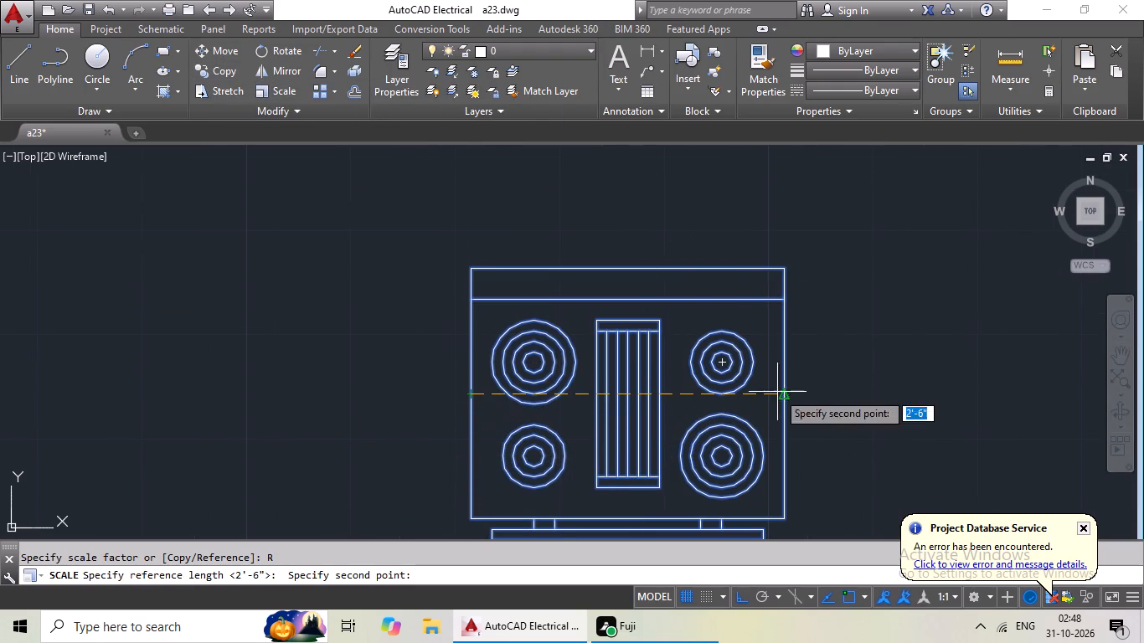
left_click(785, 397)
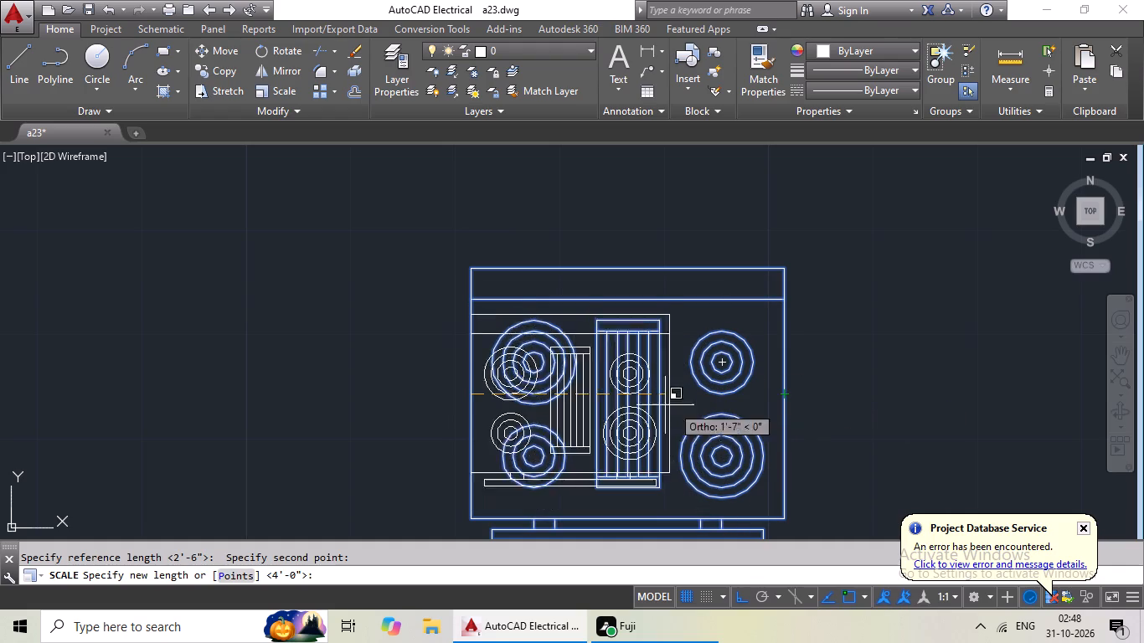
left_click(605, 407)
Scale the double-sink block by reference from the middle of its left edge, reducing it to roughly half its width.
scroll(746, 383, "down", 2)
middle_click_drag(748, 382, 487, 362)
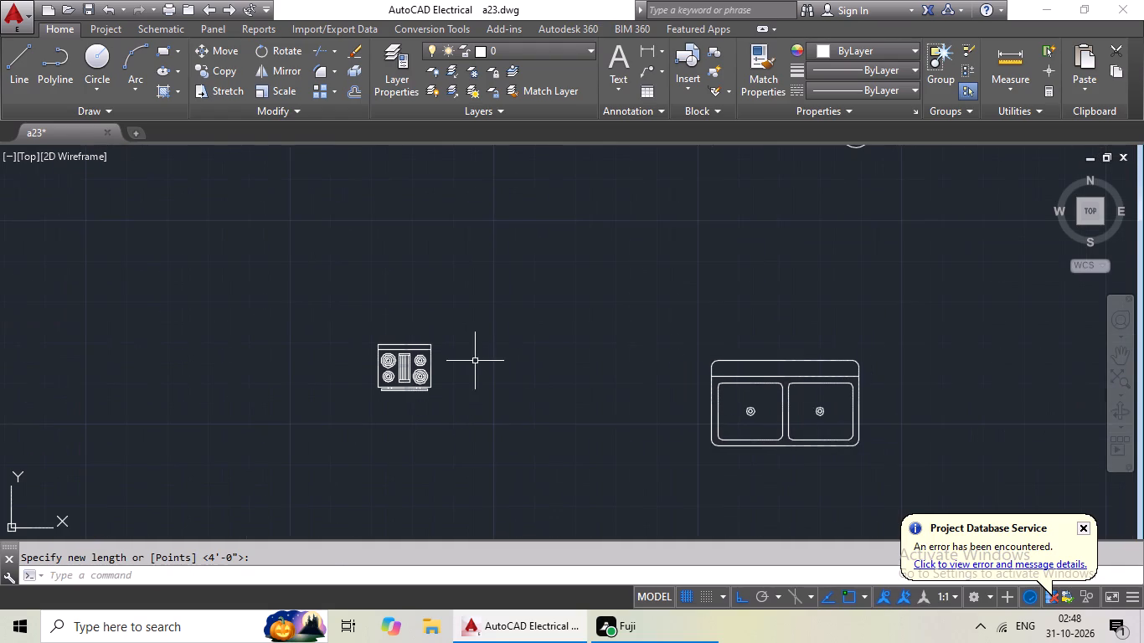
left_click(751, 415)
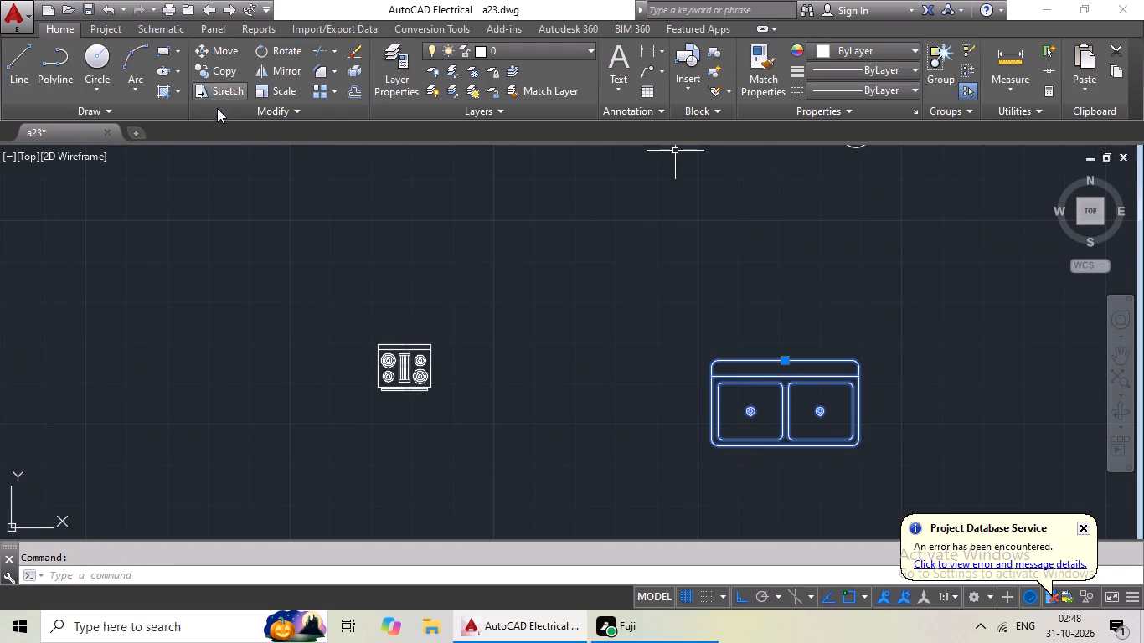
left_click(281, 85)
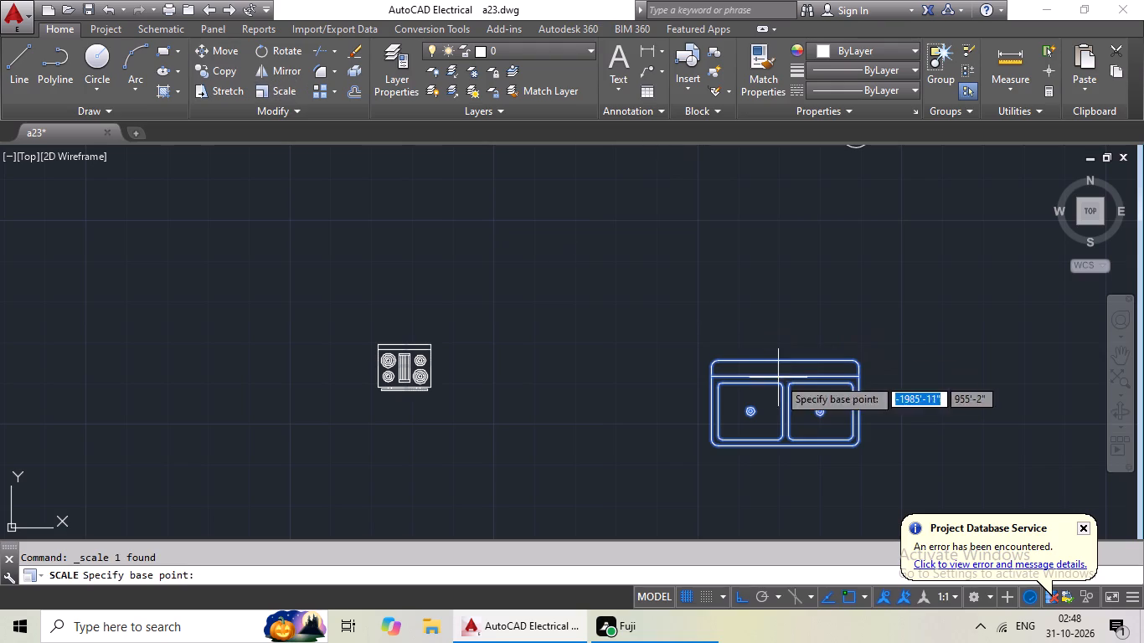
left_click(712, 406)
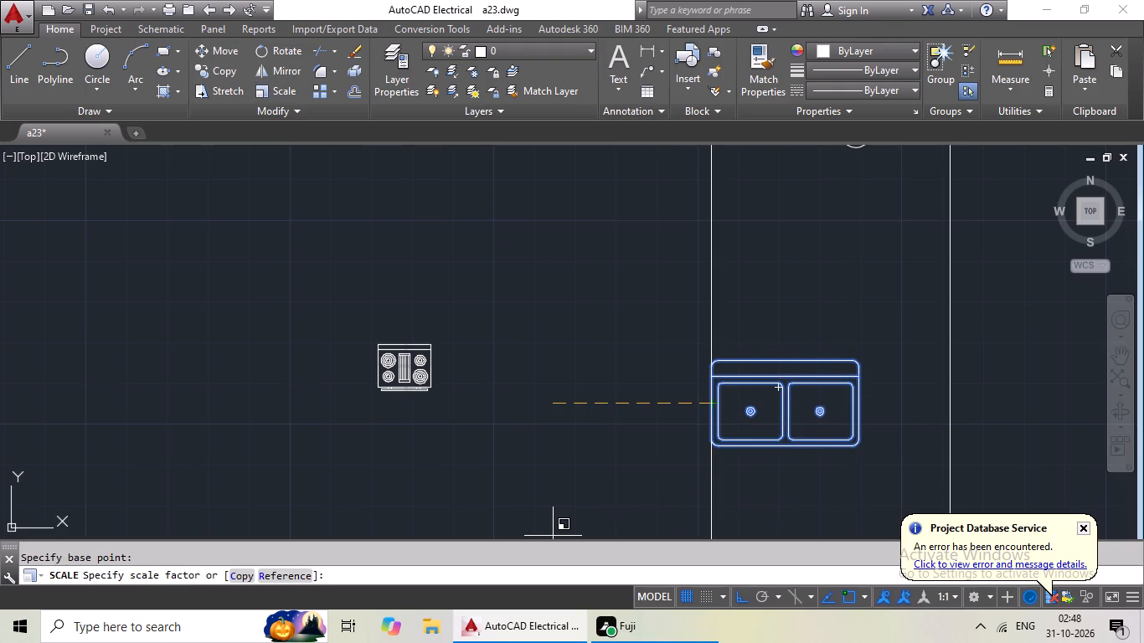
left_click(286, 581)
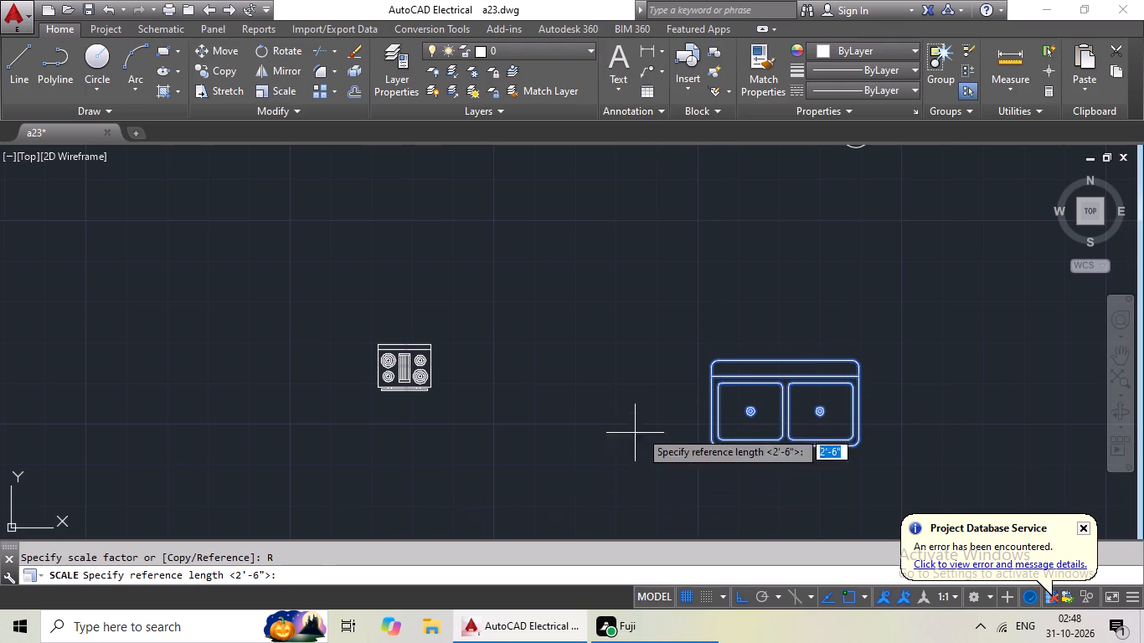
left_click(715, 403)
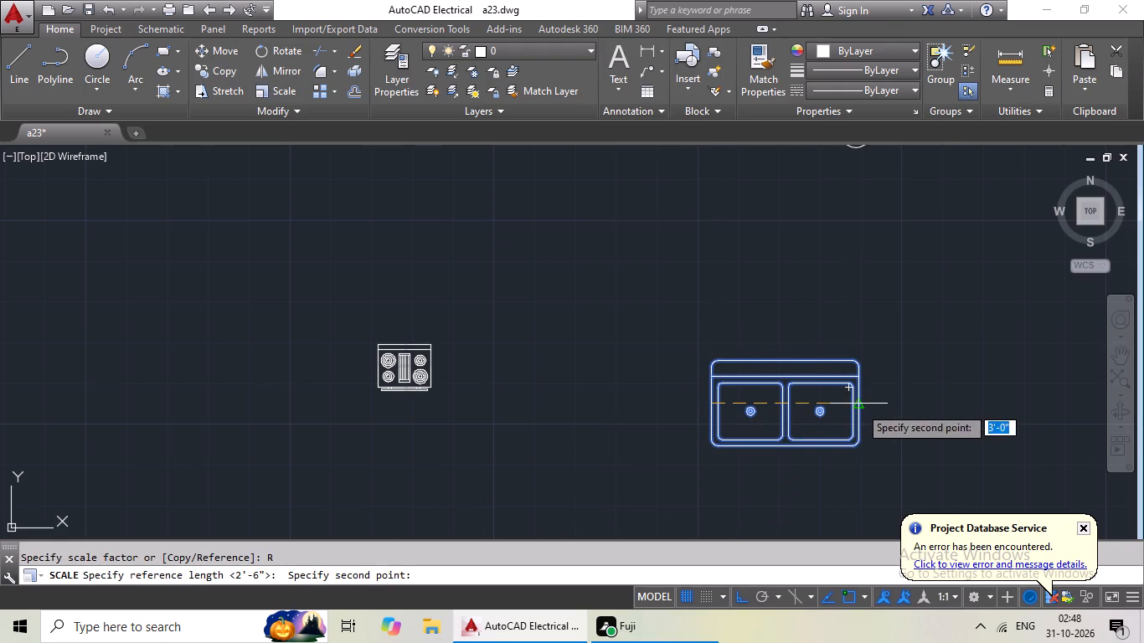
left_click(858, 406)
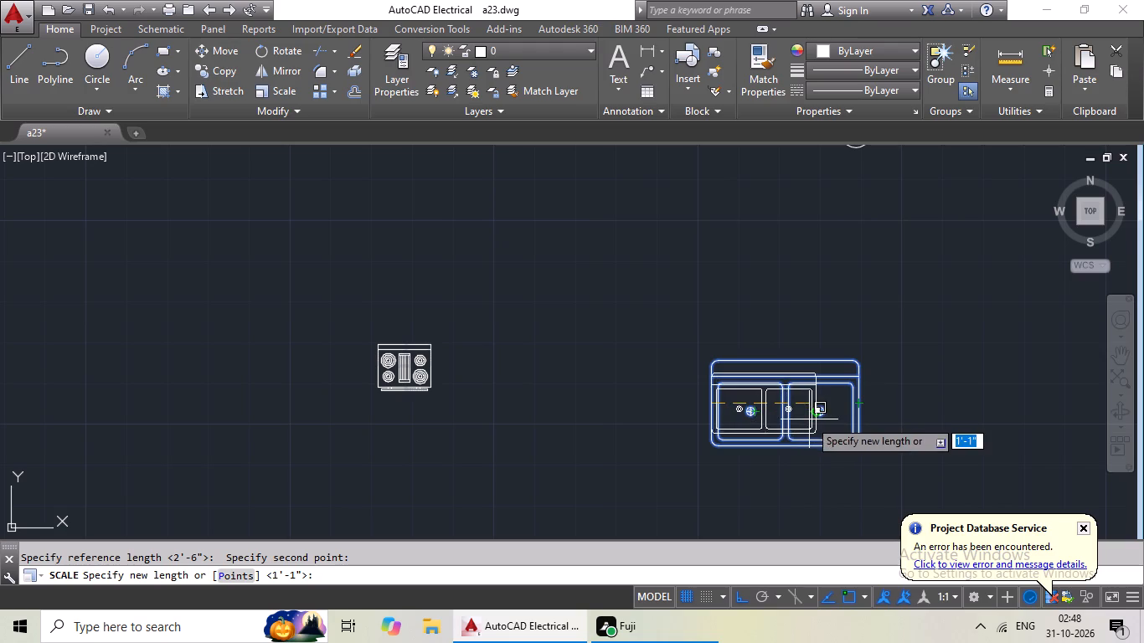
left_click(796, 419)
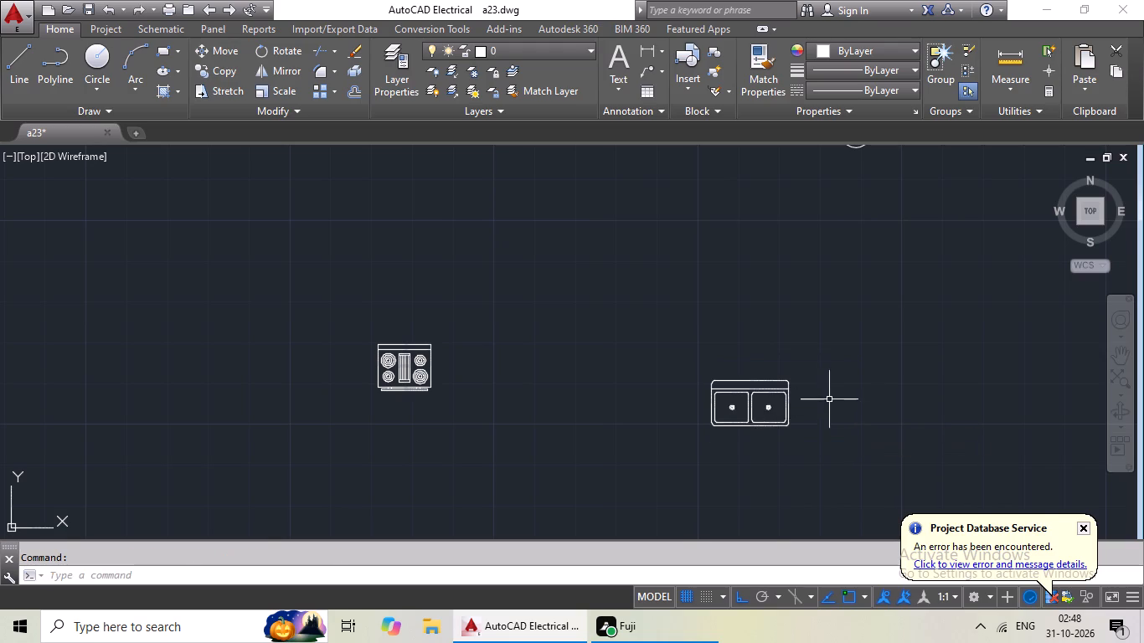
Copy the scaled range-oven into the top-left kitchen of the yellow-walled plan, near the room's upper-left corner.
scroll(830, 399, "down", 2)
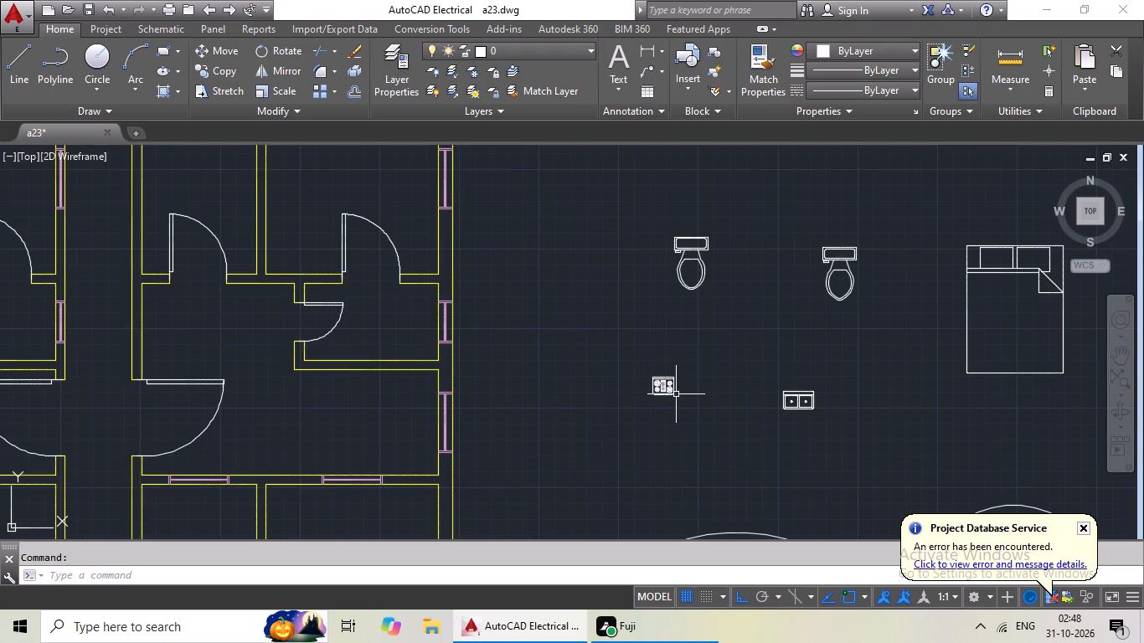
left_click(667, 393)
key("ctrl+c")
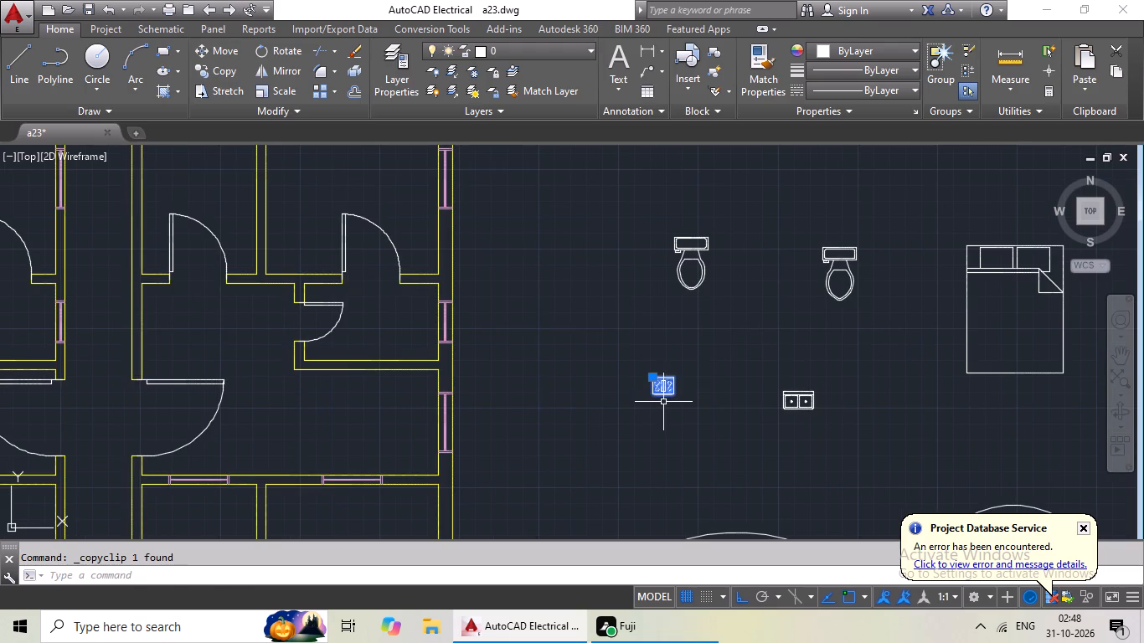
key("ctrl+v")
scroll(561, 414, "down", 3, "ctrl")
middle_click_drag(561, 414, 716, 436)
scroll(567, 263, "up", 2)
scroll(464, 267, "up", 3)
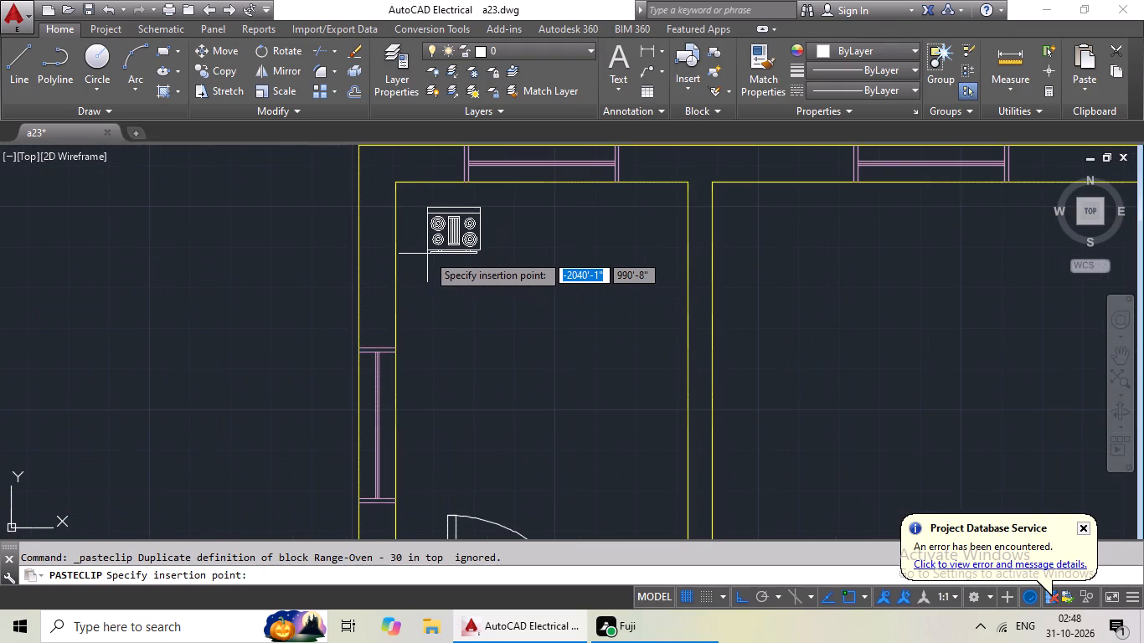
scroll(427, 254, "up", 1)
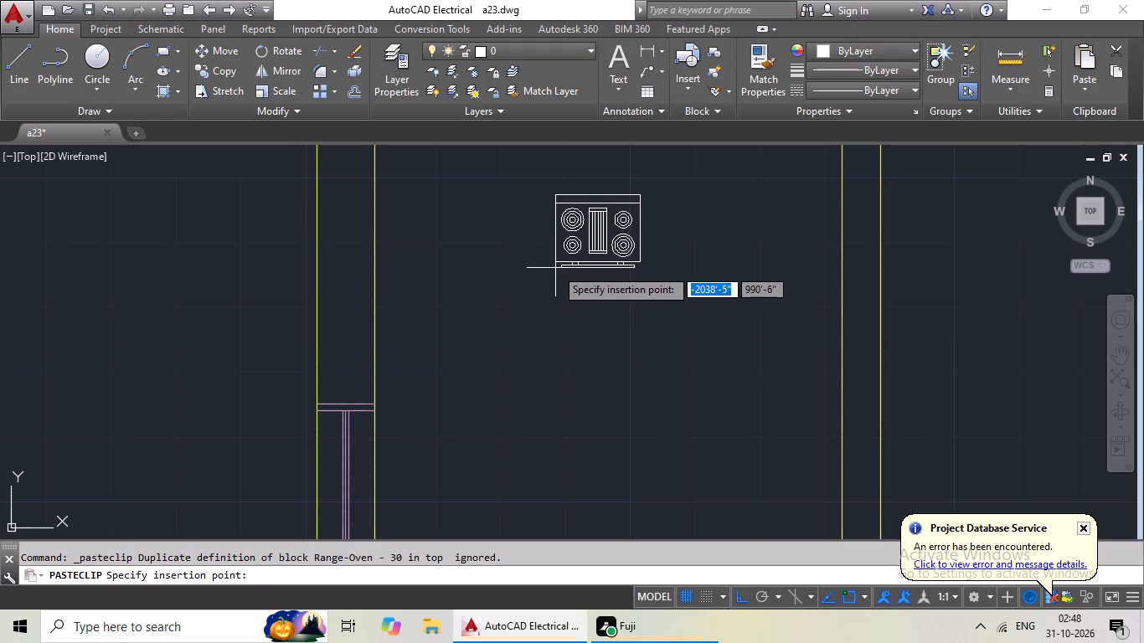
scroll(555, 267, "down", 2)
middle_click_drag(554, 253, 522, 275)
scroll(453, 258, "up", 2)
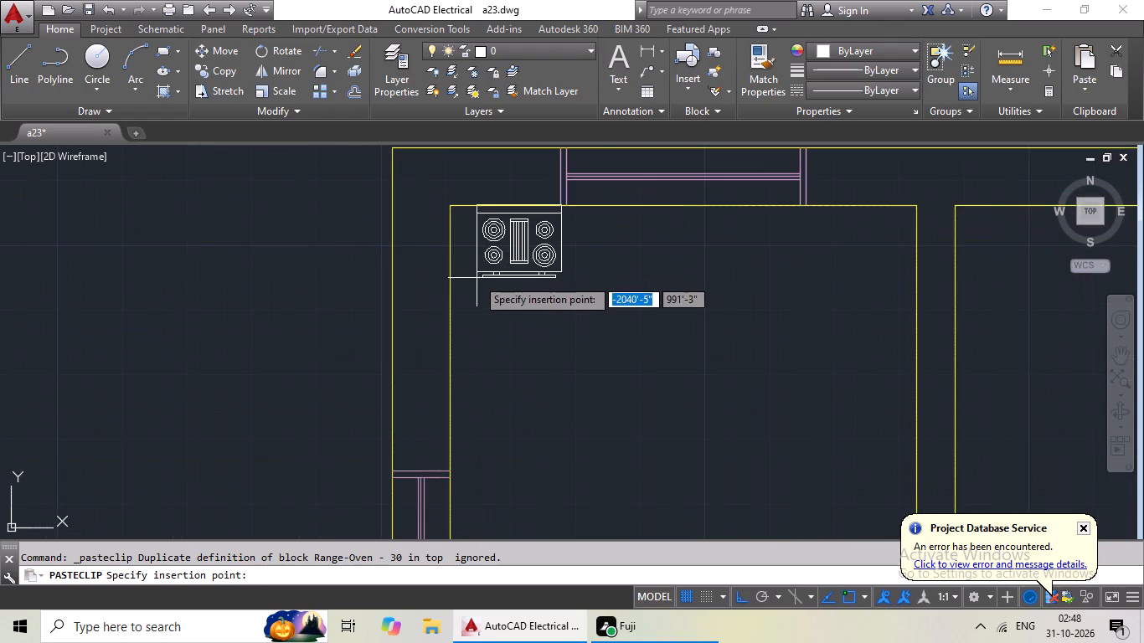
scroll(480, 283, "up", 2)
scroll(481, 291, "down", 2)
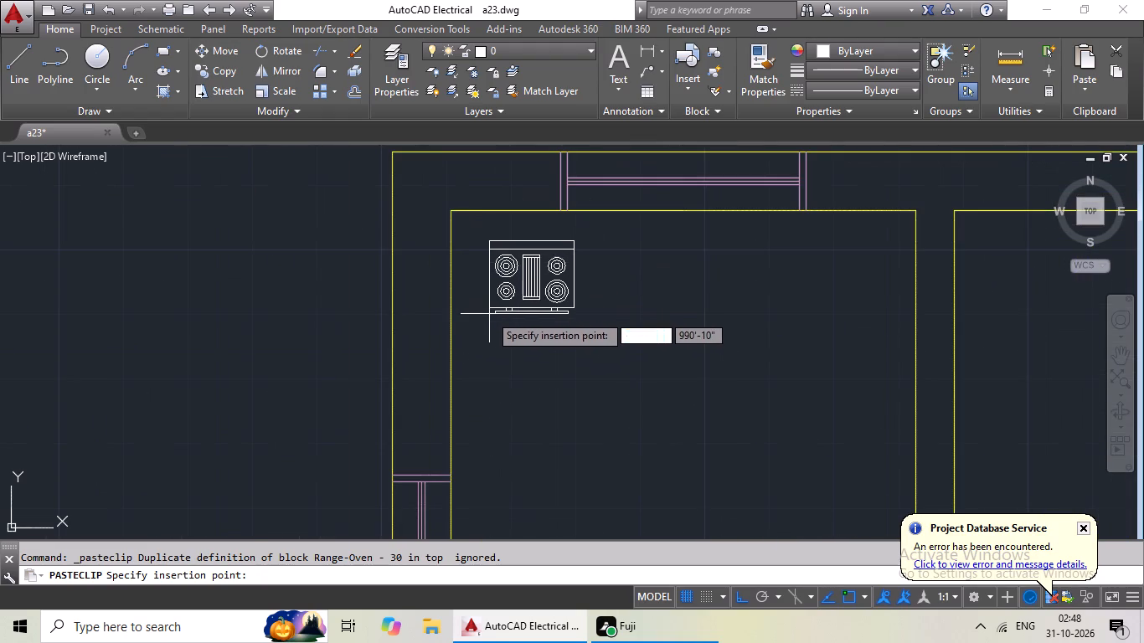
left_click(502, 315)
Copy the scaled double sink into the top-left kitchen, beside the range-oven along the upper wall.
scroll(632, 311, "down", 2)
middle_click_drag(636, 316, 507, 242)
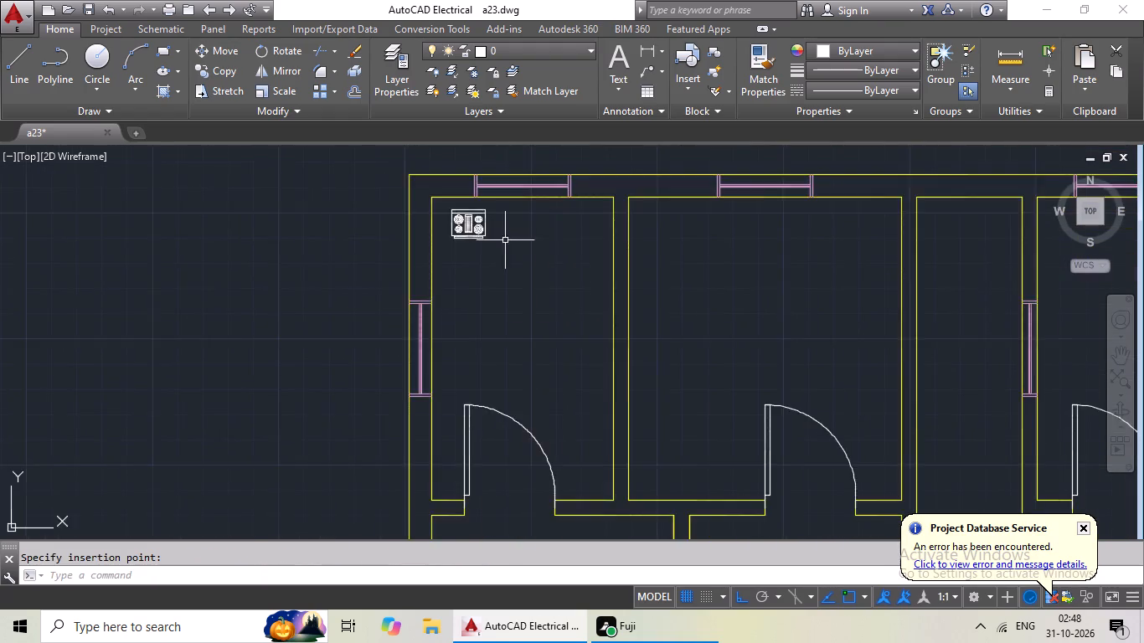
scroll(598, 263, "down", 2)
middle_click_drag(636, 304, 408, 212)
scroll(725, 308, "down", 1)
middle_click_drag(772, 341, 544, 275)
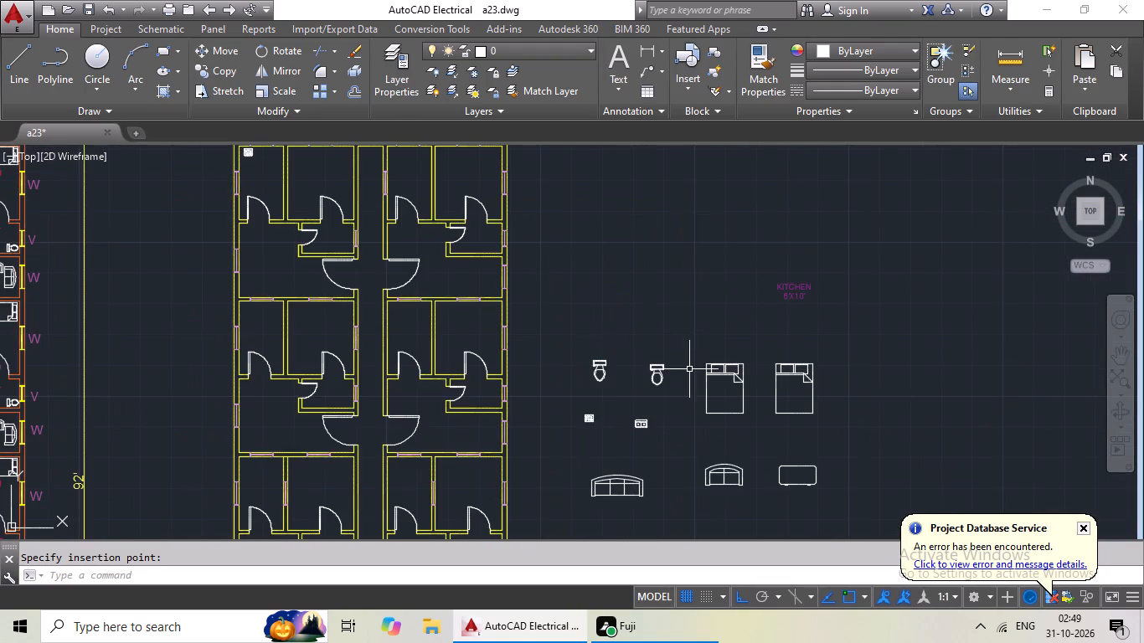
scroll(634, 421, "up", 3)
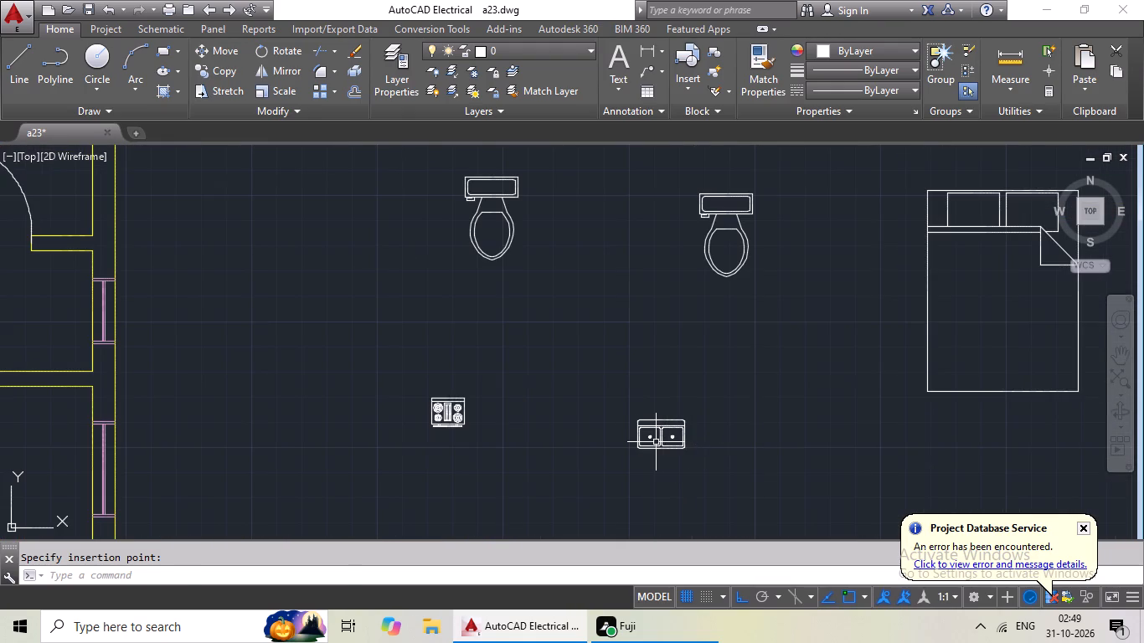
left_click(655, 441)
left_click(698, 422)
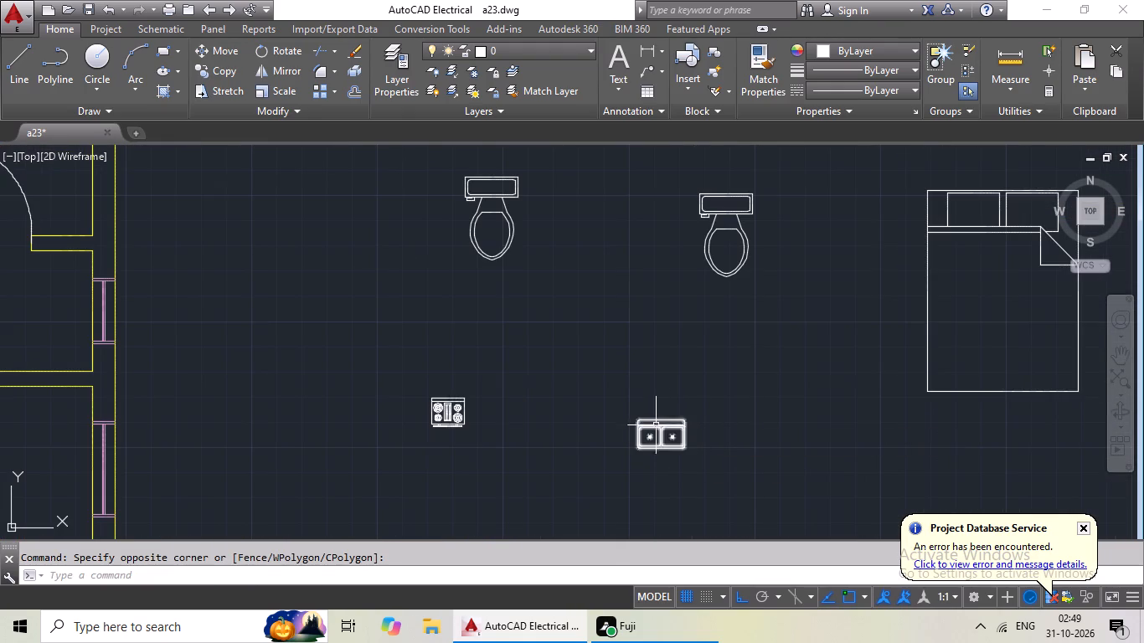
left_click(657, 427)
key("ctrl+c")
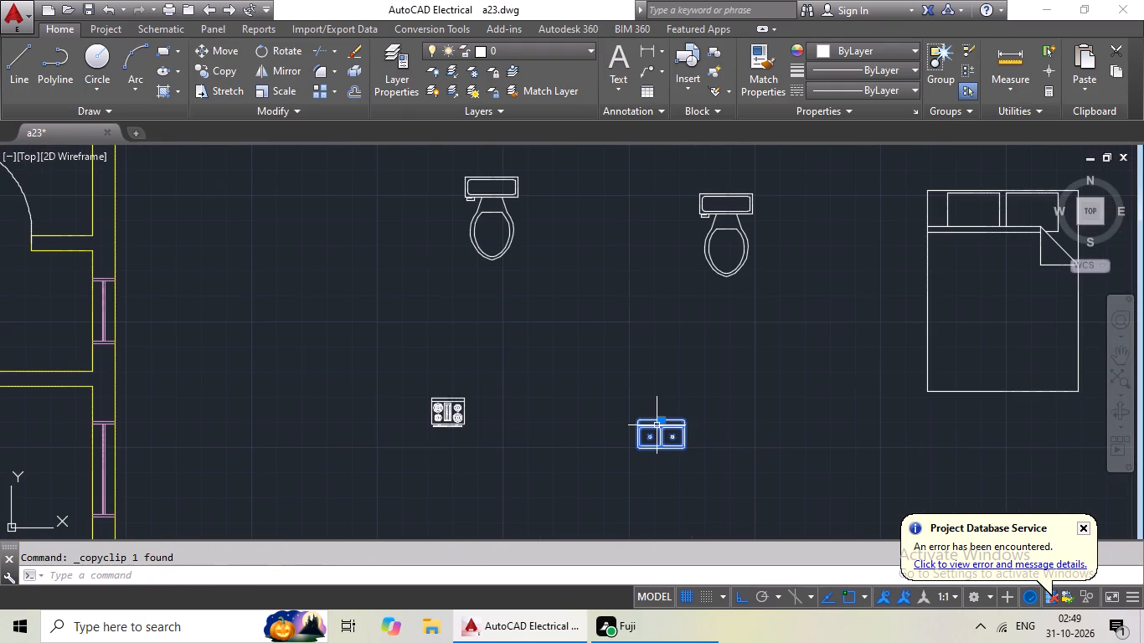
key("ctrl+v")
scroll(662, 420, "down", 2, "ctrl")
middle_click_drag(477, 388, 731, 473)
middle_click_drag(385, 318, 428, 488)
scroll(344, 265, "up", 2)
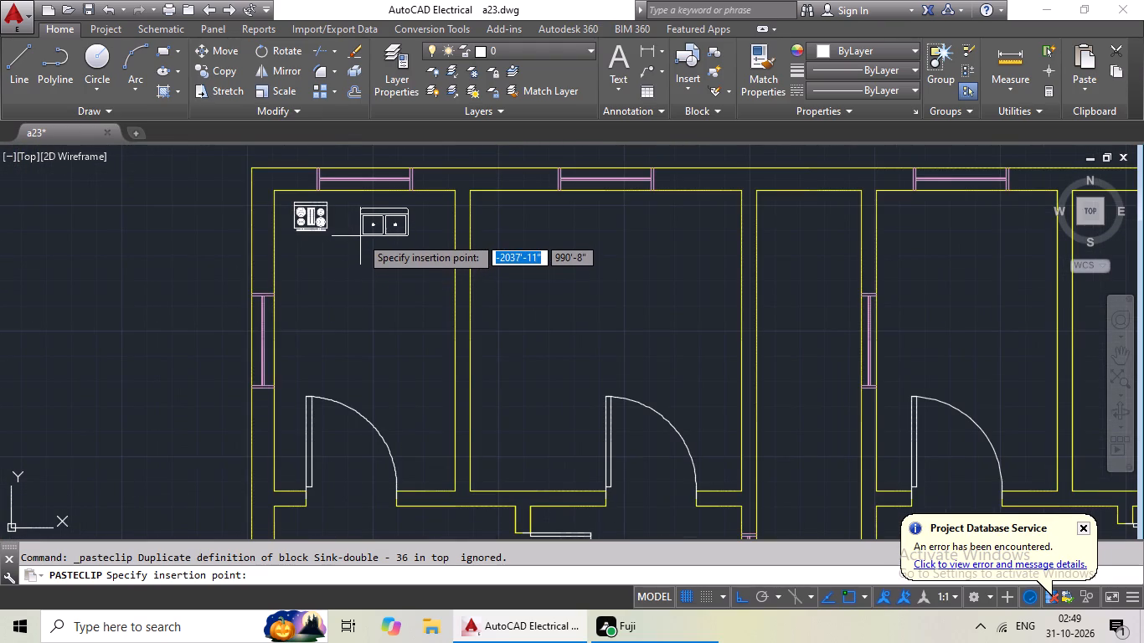
left_click(360, 232)
Copy the range-oven and double sink together into the top kitchen on the other side of the corridor, below its upper window.
scroll(317, 205, "up", 3)
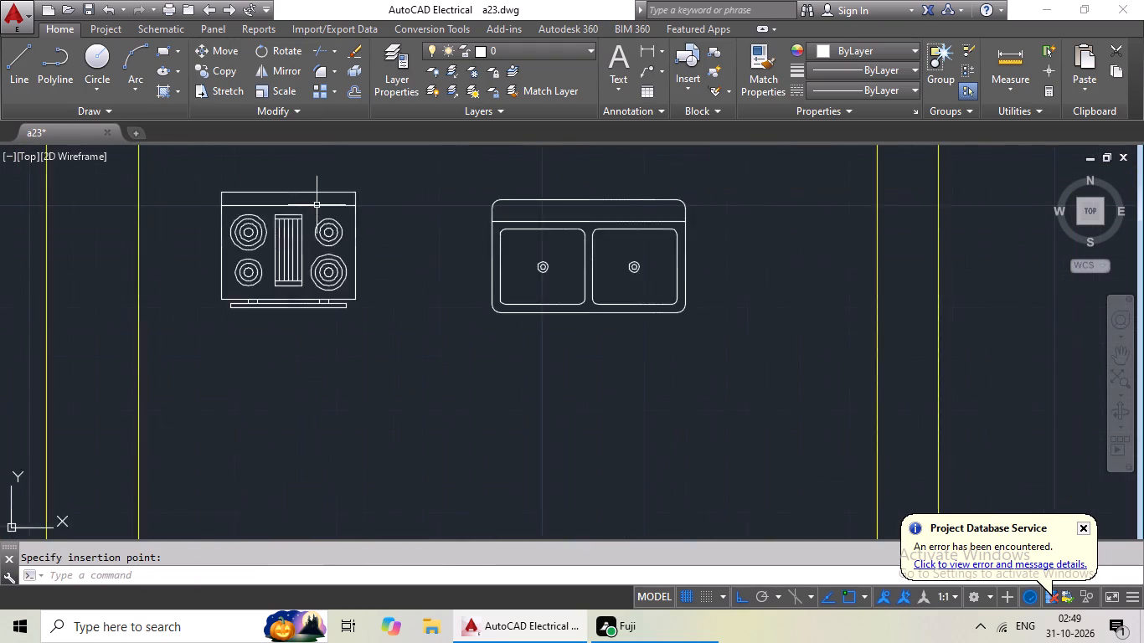
scroll(317, 205, "up", 1)
scroll(595, 225, "down", 2)
left_click_drag(745, 234, 657, 280)
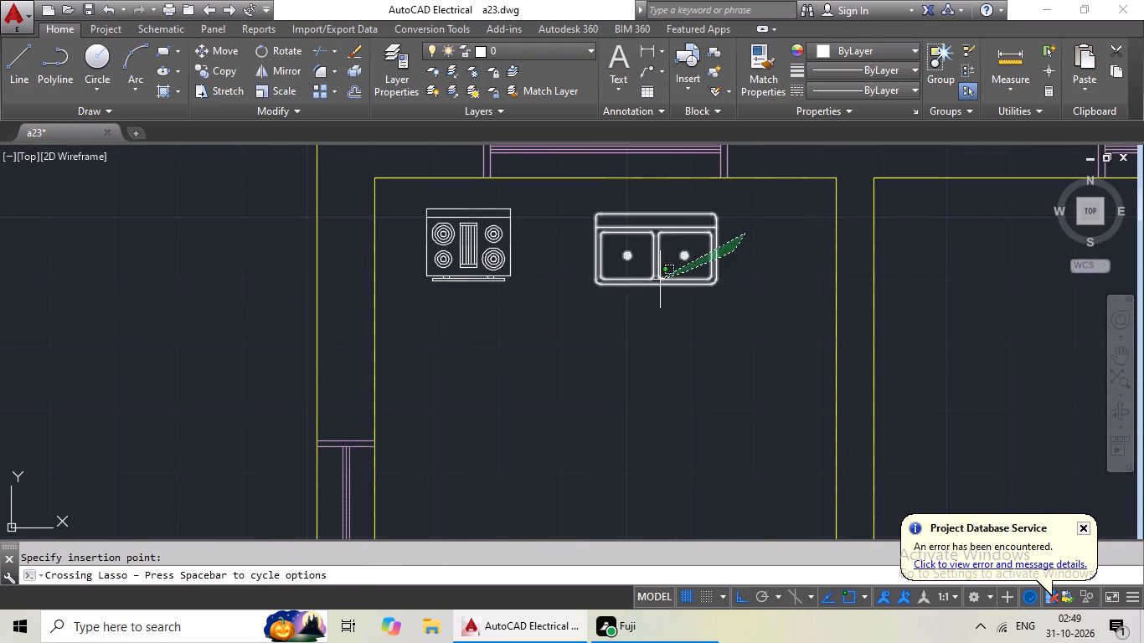
left_click_drag(657, 280, 432, 239)
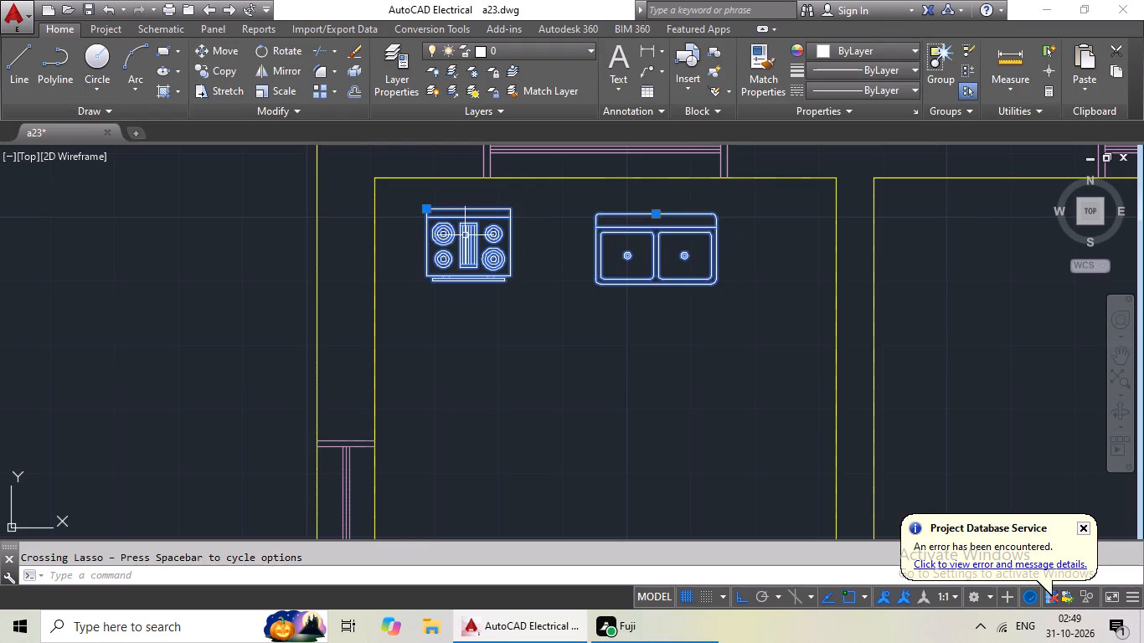
key("ctrl+c")
key("ctrl+v")
scroll(528, 233, "down", 2, "ctrl")
middle_click_drag(672, 285, 445, 296)
scroll(634, 293, "down", 1)
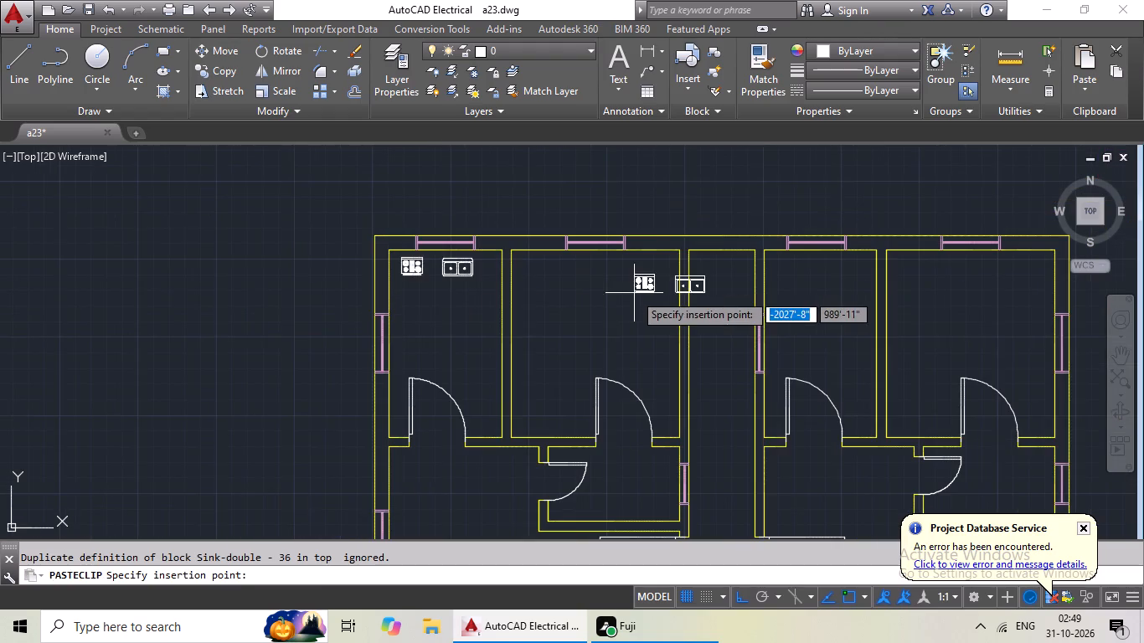
scroll(791, 285, "up", 2)
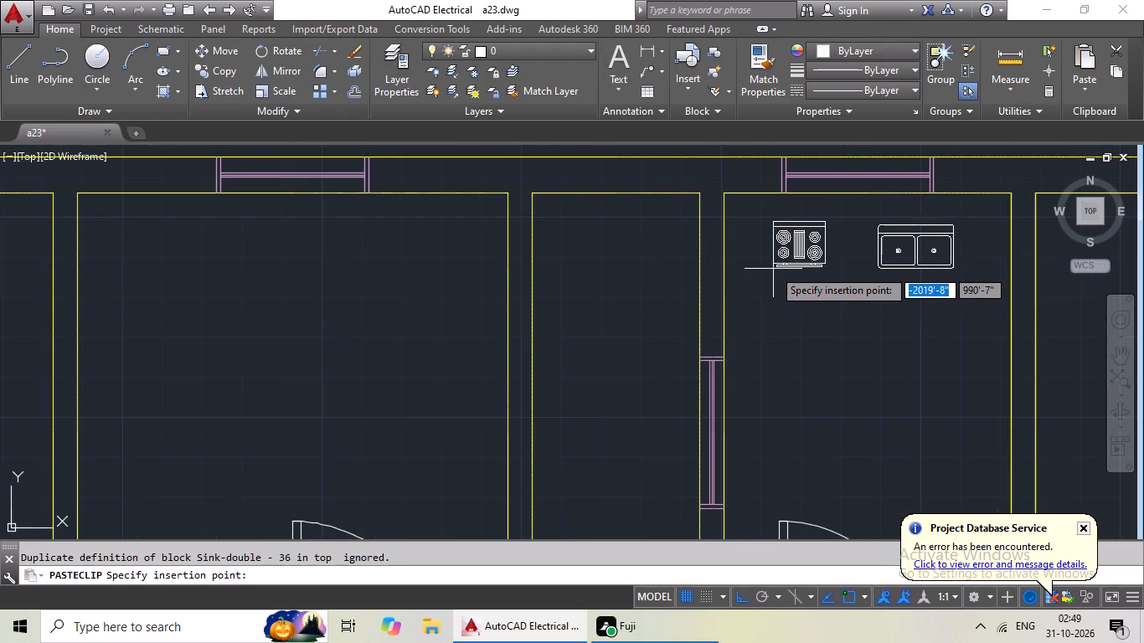
left_click(769, 260)
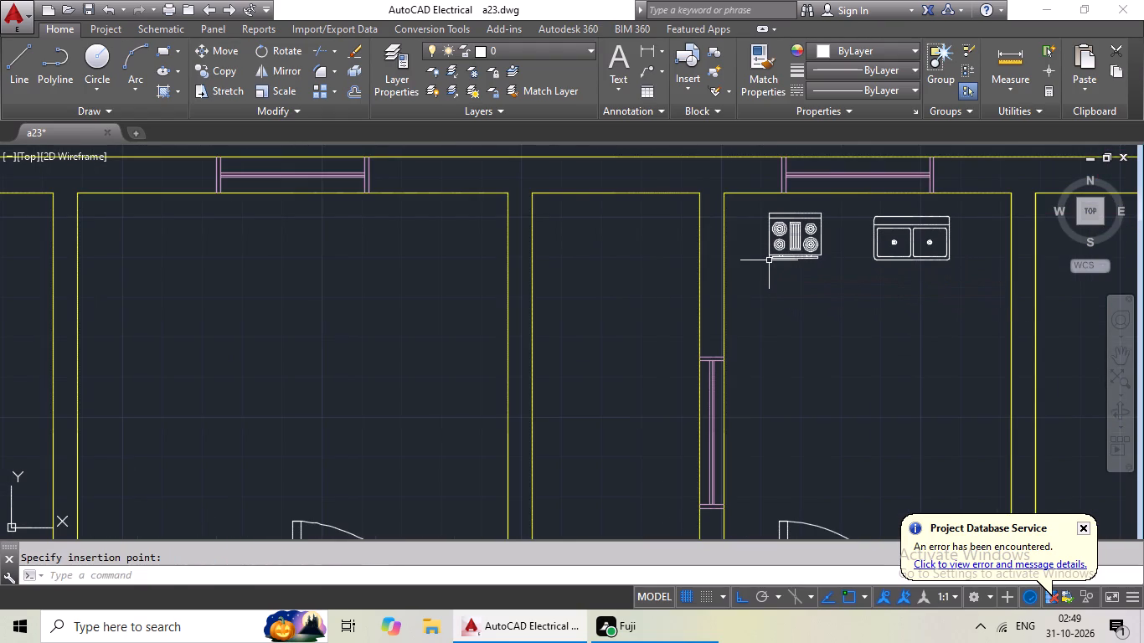
Copy the range-oven and double sink together into both second-row kitchens of the yellow-walled plan, below their upper windows.
key("ctrl+v")
scroll(769, 265, "down", 3, "ctrl")
middle_click_drag(734, 306, 733, 139)
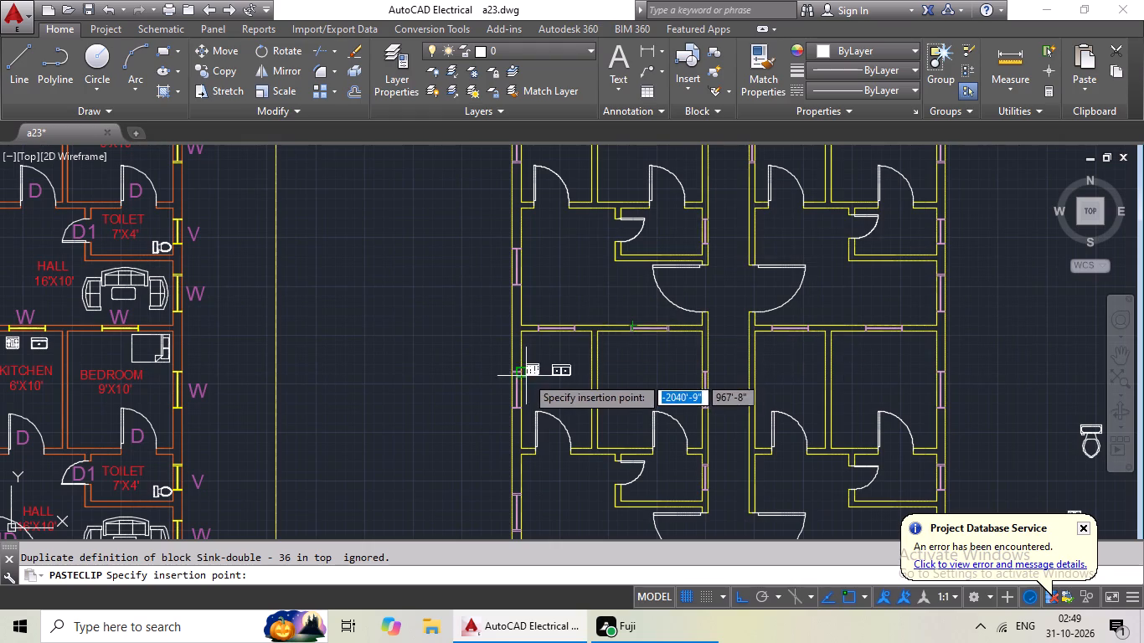
scroll(525, 374, "up", 3)
left_click(556, 284)
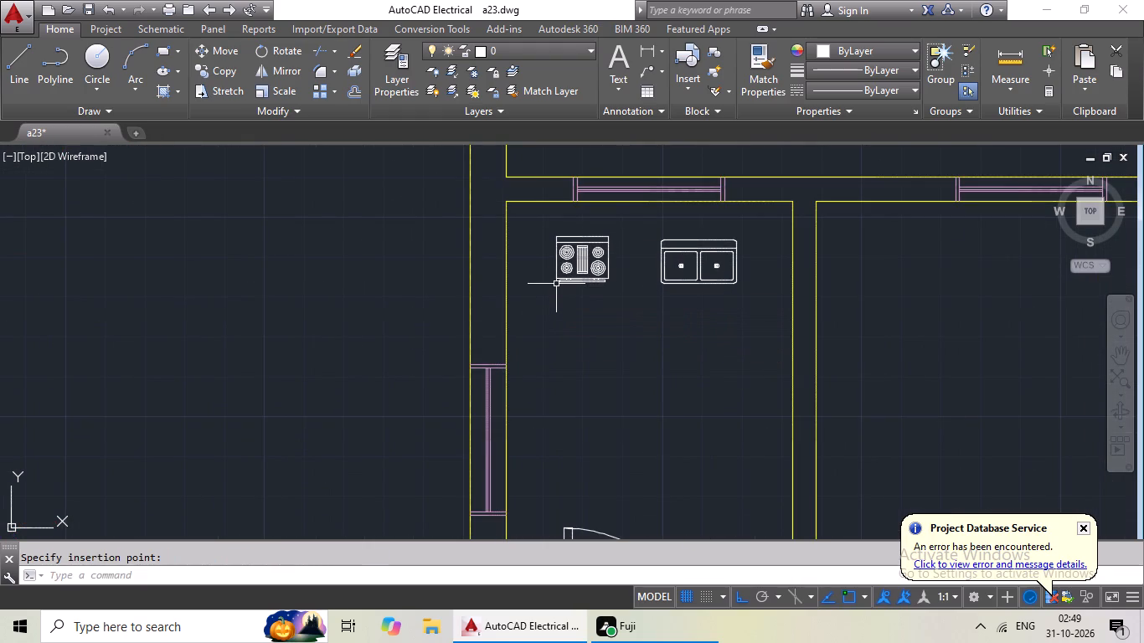
key("ctrl+v")
scroll(559, 288, "down", 2, "ctrl")
middle_click_drag(639, 311, 631, 312)
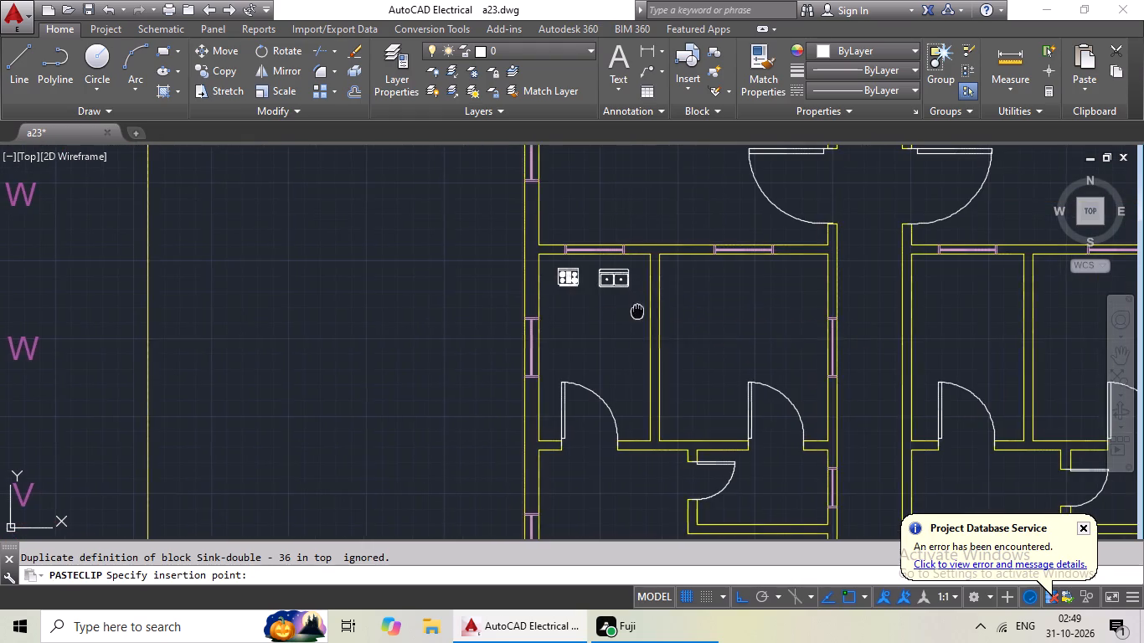
middle_click_drag(631, 312, 355, 306)
scroll(668, 280, "up", 2)
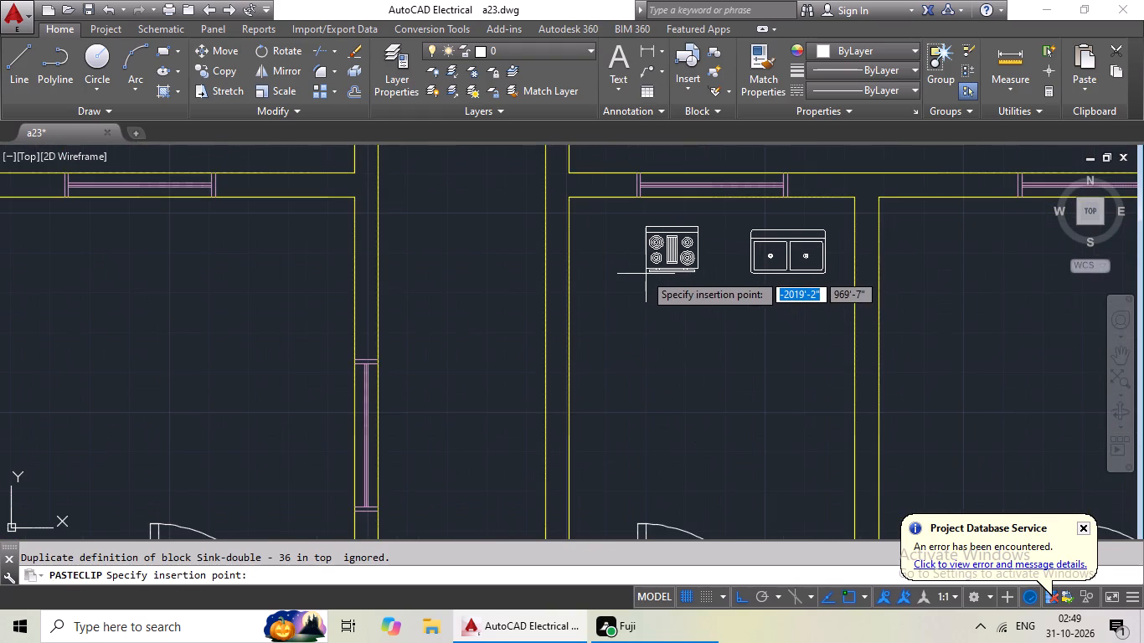
left_click(620, 262)
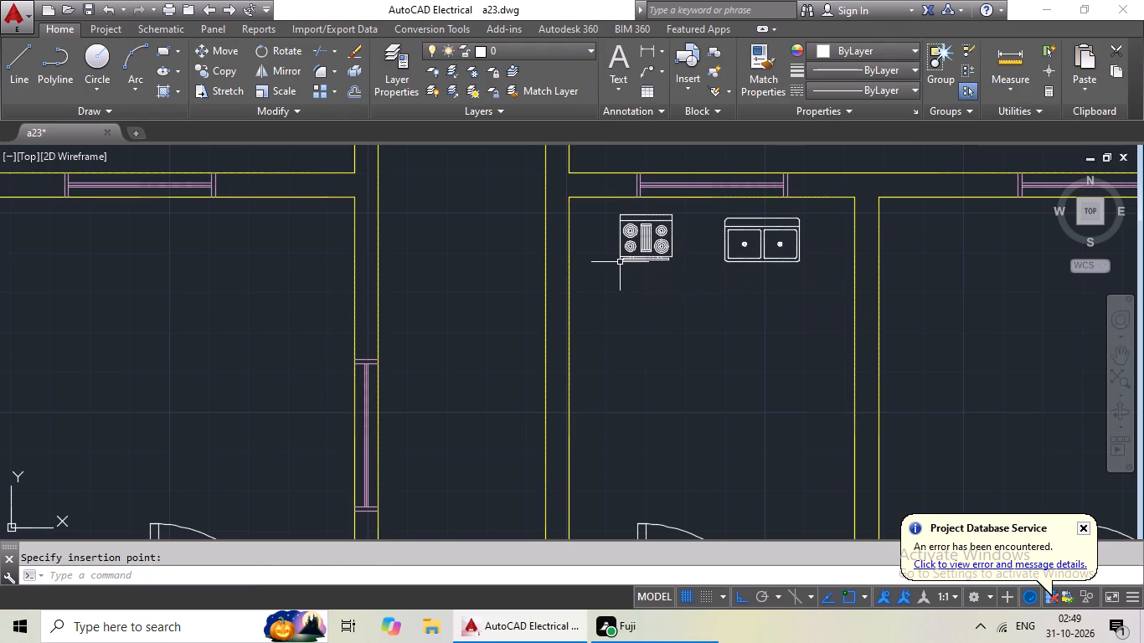
Copy the range-oven and double sink into both third-row kitchens of the yellow-walled plan, along their upper walls.
key("ctrl+v")
scroll(623, 261, "down", 3)
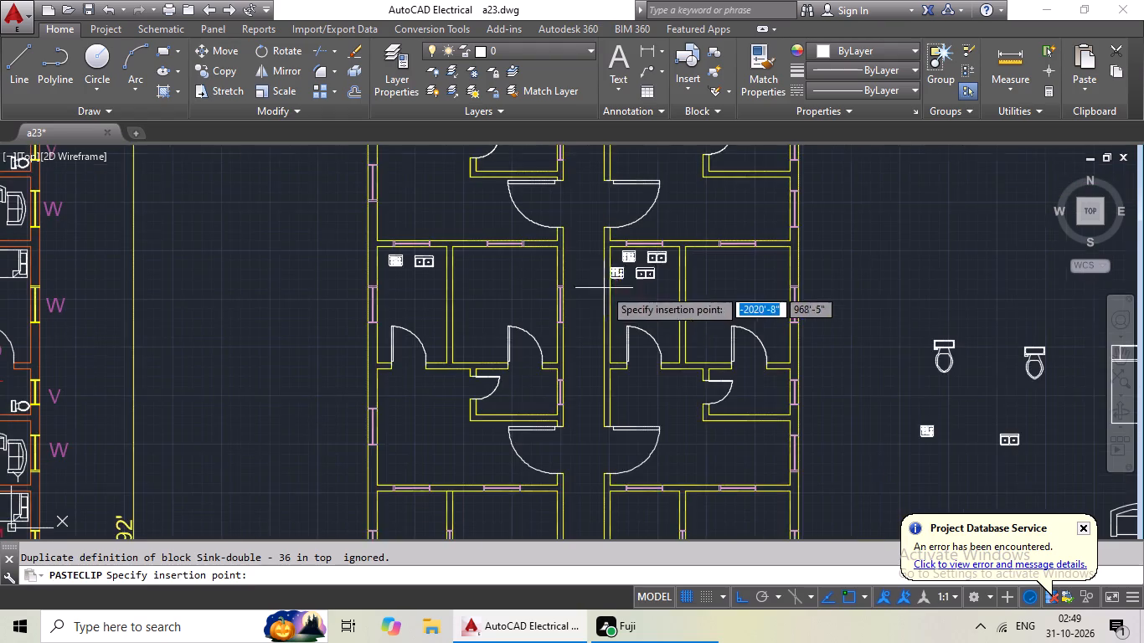
middle_click_drag(600, 291, 630, 203)
middle_click_drag(586, 300, 610, 188)
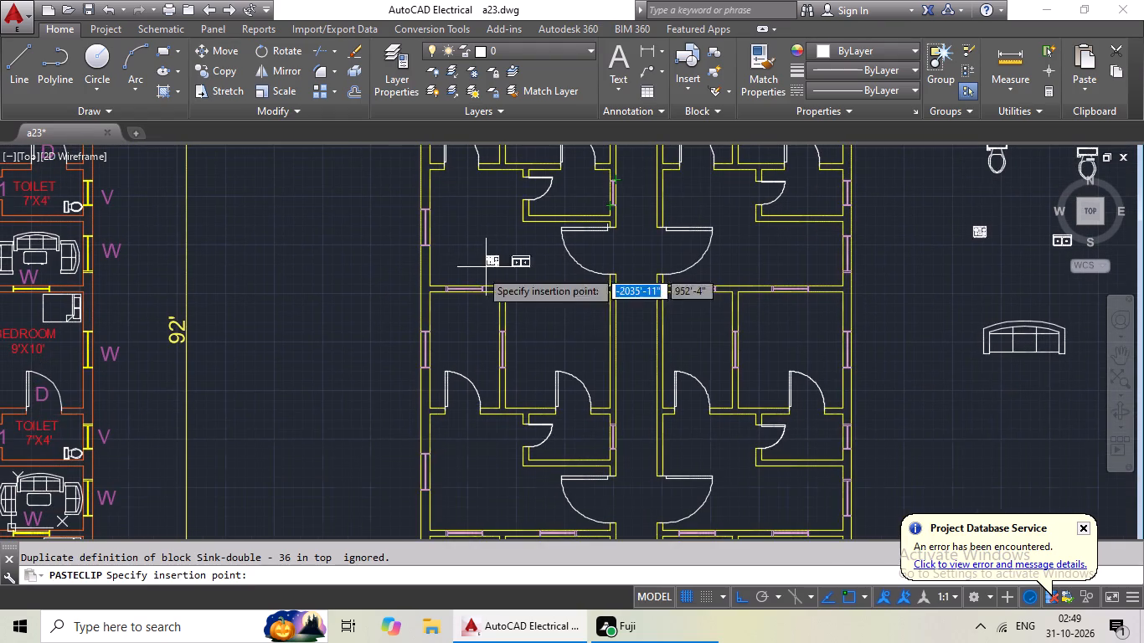
scroll(442, 301, "up", 3)
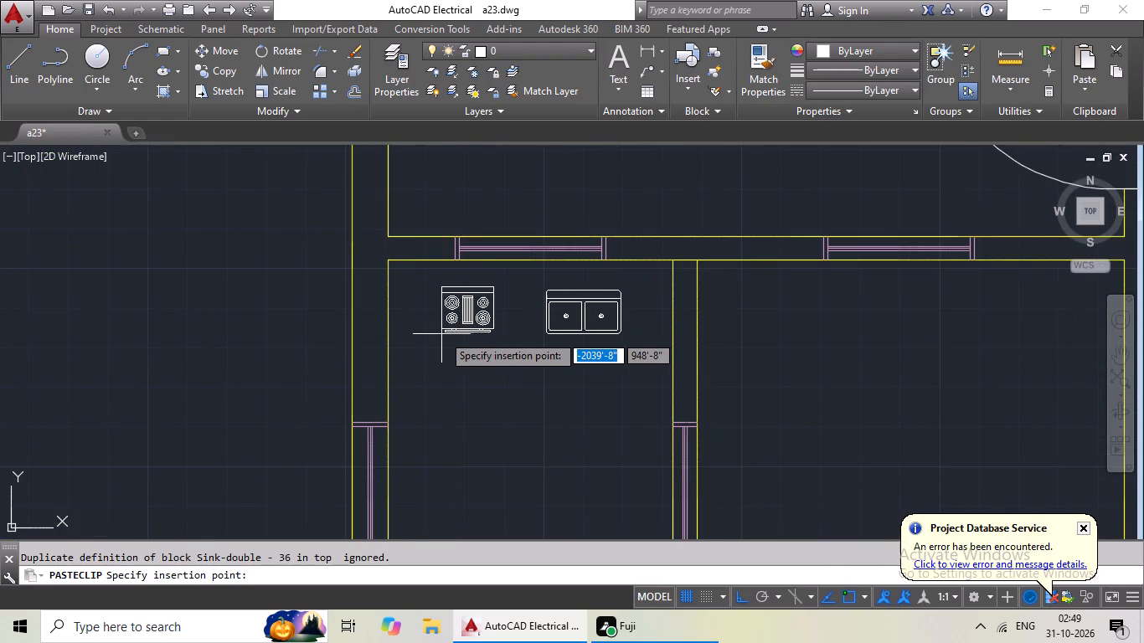
left_click(446, 334)
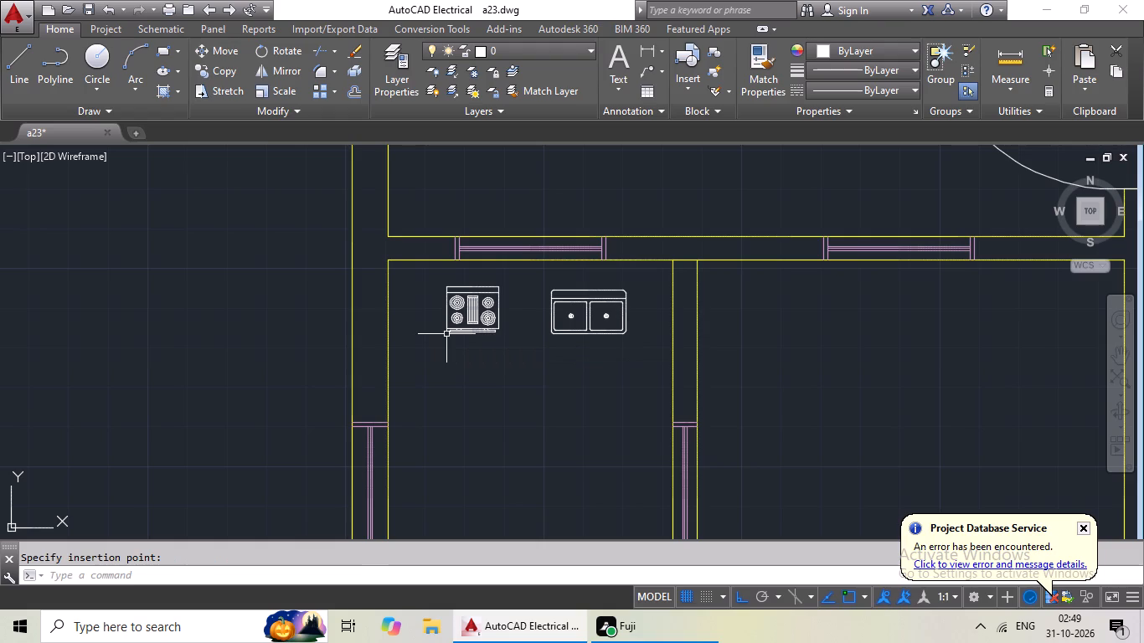
key("ctrl+v")
scroll(568, 353, "down", 3, "ctrl")
middle_click_drag(627, 372, 439, 347)
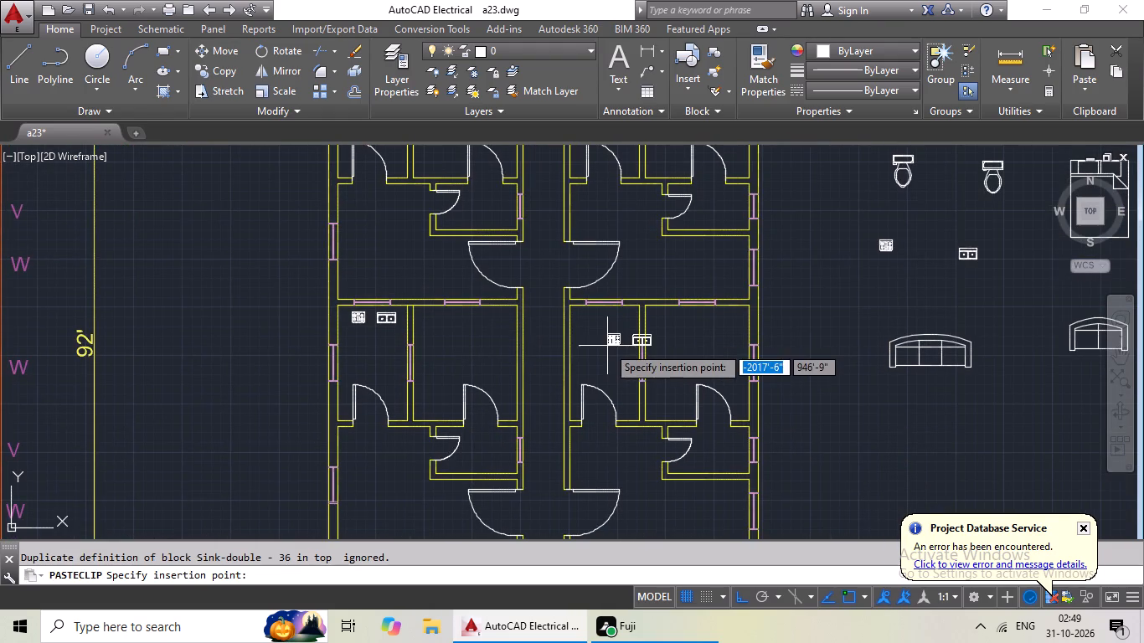
scroll(597, 330, "up", 4)
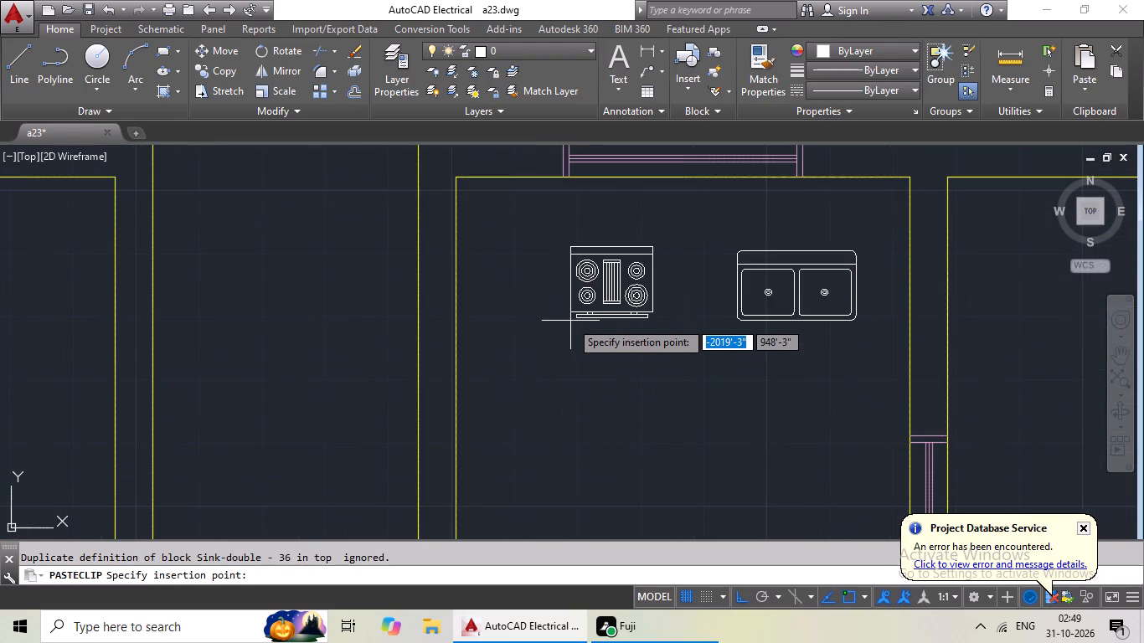
left_click(542, 289)
Copy the range-oven and double sink into both fourth-row kitchens, just above the staircase end of the plan, along their upper walls.
scroll(689, 301, "down", 4)
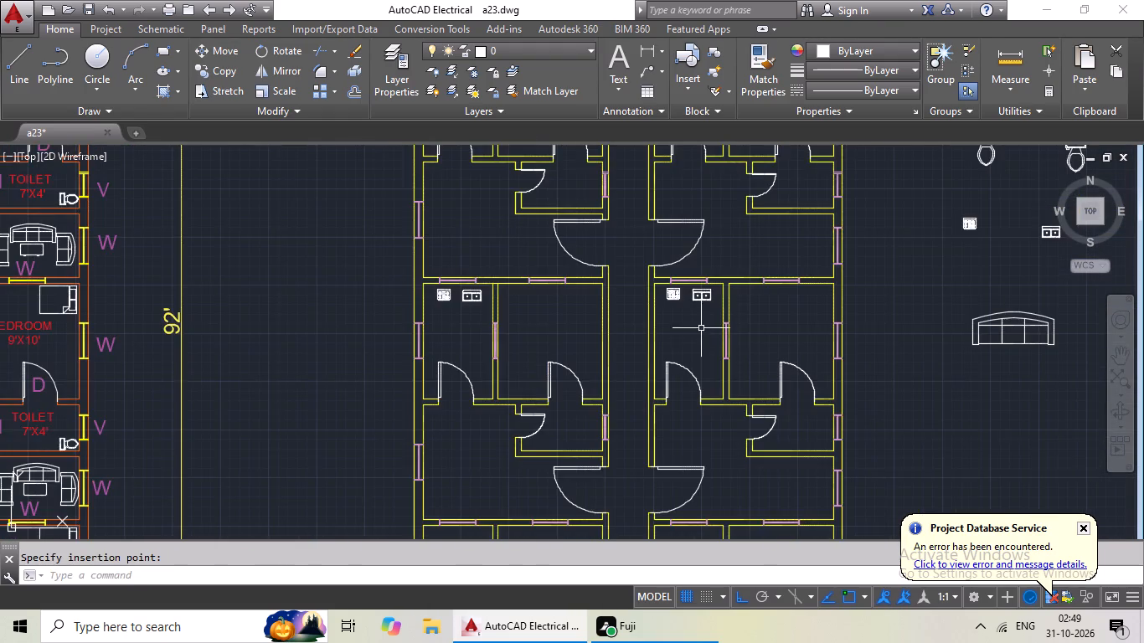
middle_click_drag(699, 339, 708, 232)
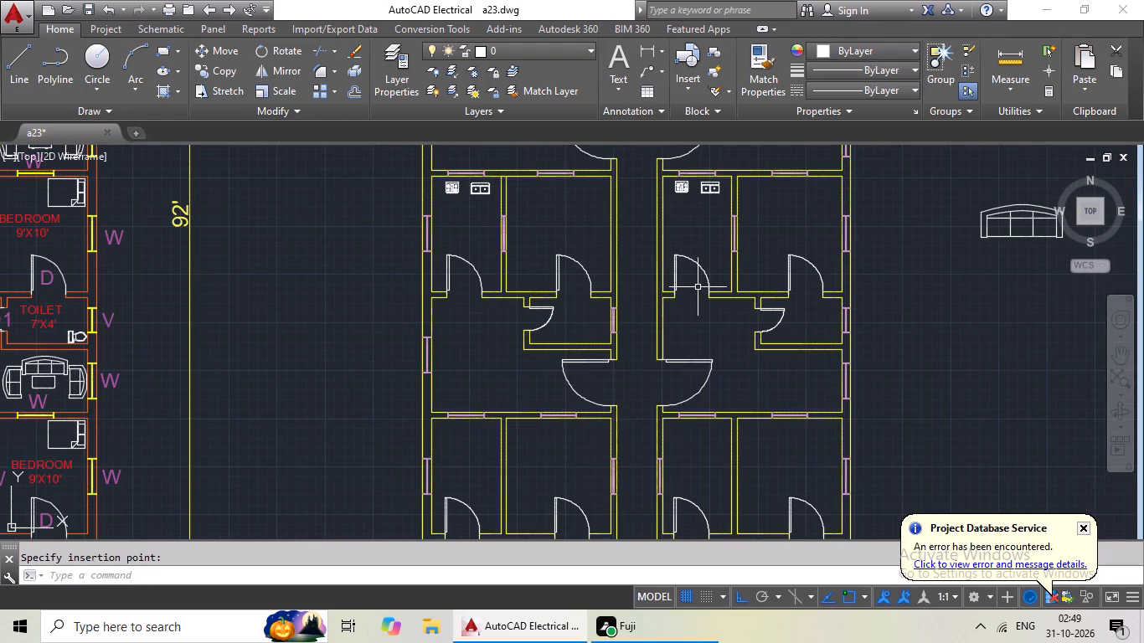
key("ctrl+v")
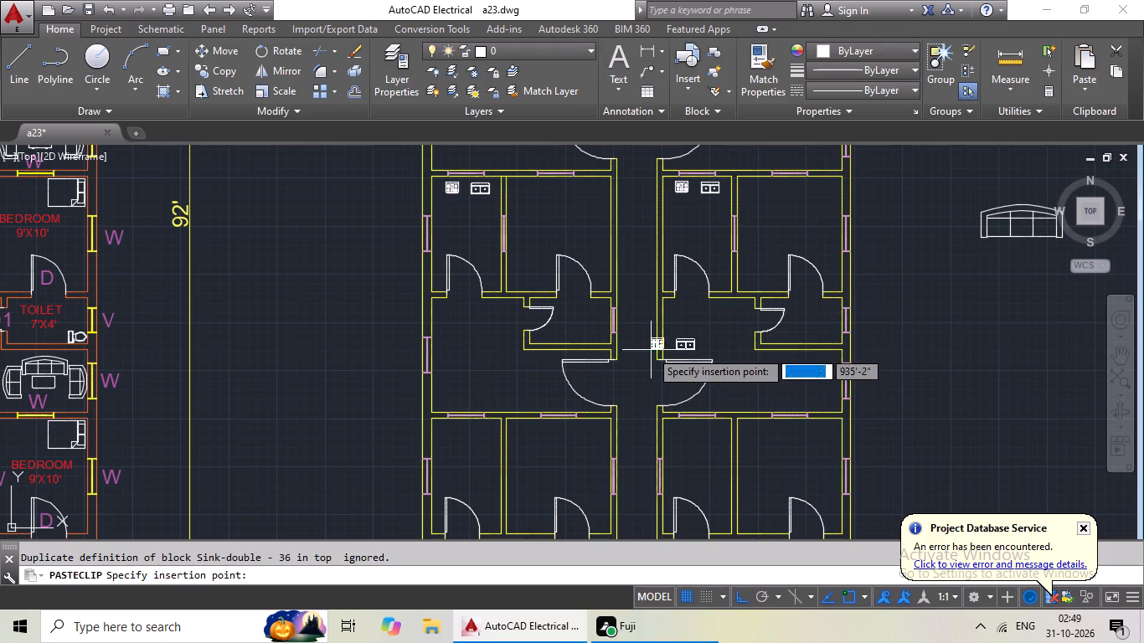
middle_click_drag(647, 348, 662, 280)
scroll(463, 388, "up", 3)
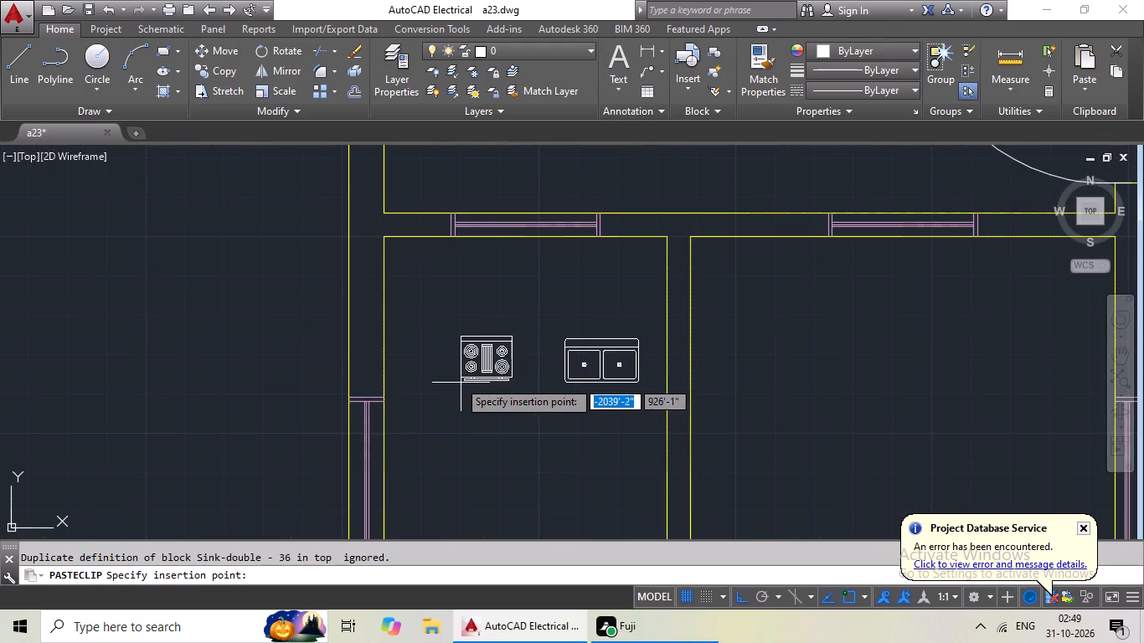
left_click(443, 302)
key("ctrl+v")
scroll(481, 316, "down", 3, "ctrl")
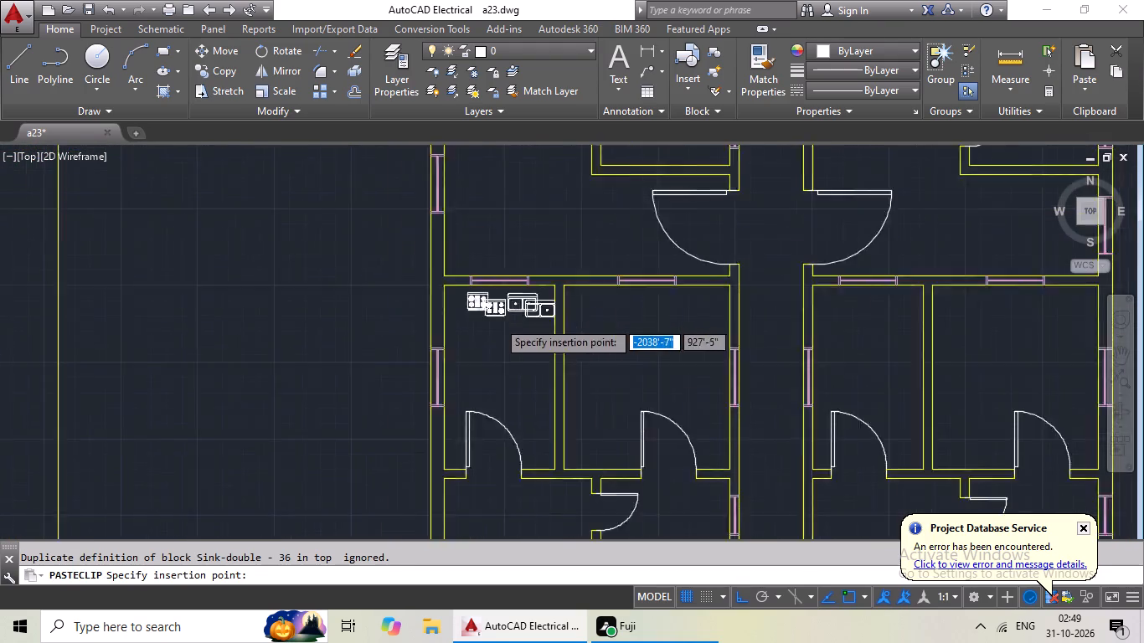
middle_click_drag(571, 335, 444, 344)
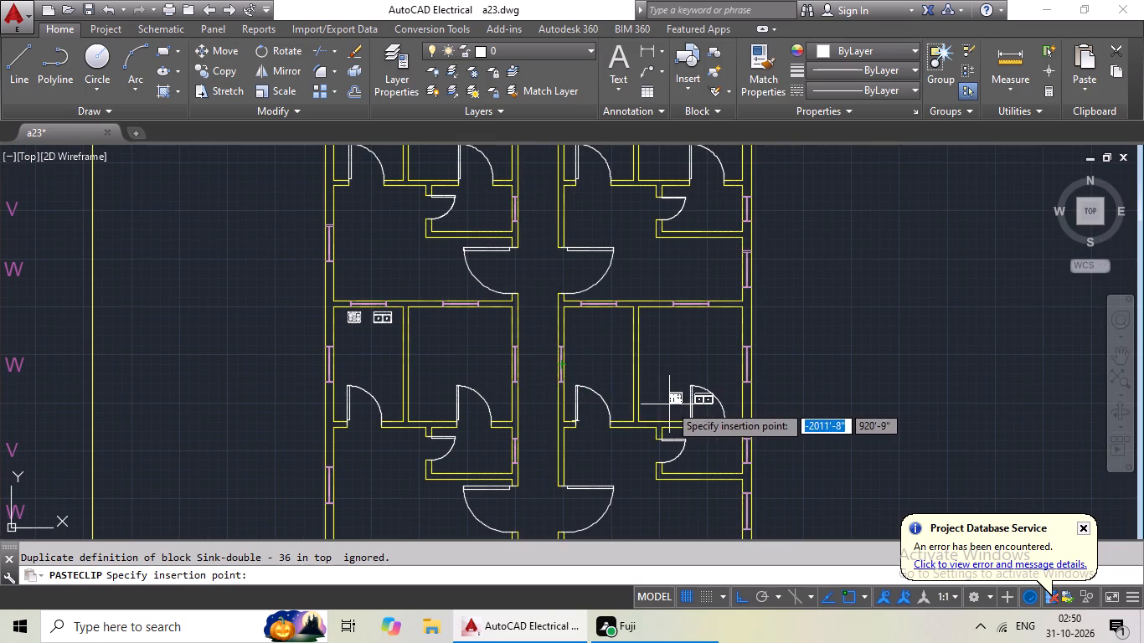
scroll(576, 330, "up", 2)
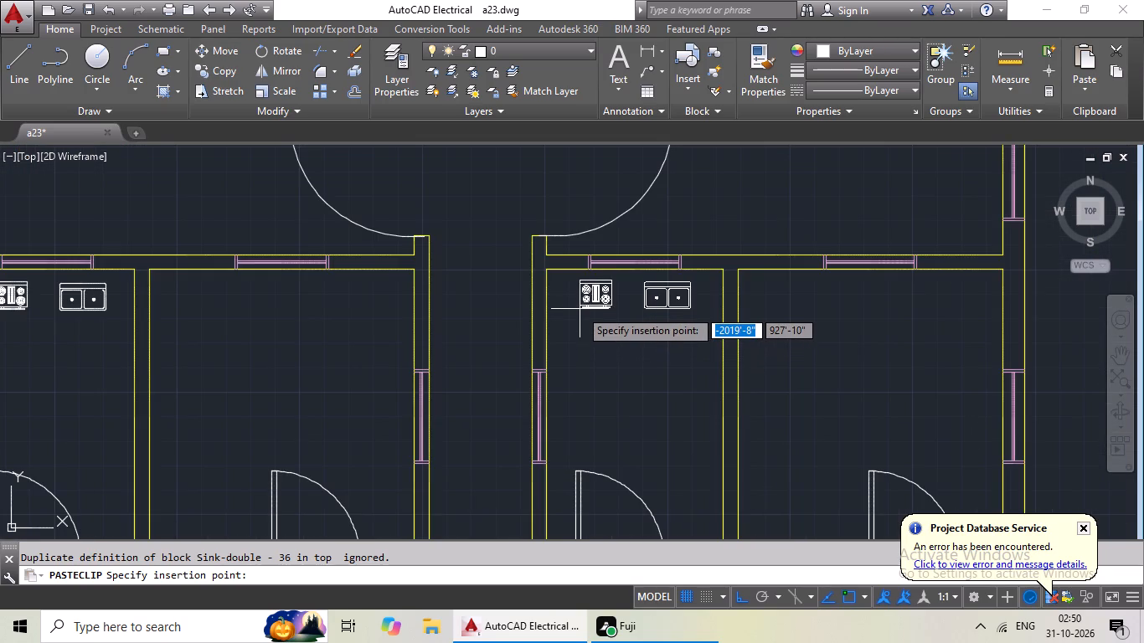
left_click(581, 309)
Rotate the right-hand queen bed block beside the plan 90 degrees clockwise about its upper-right corner.
scroll(608, 313, "down", 2)
middle_click_drag(641, 359, 648, 348)
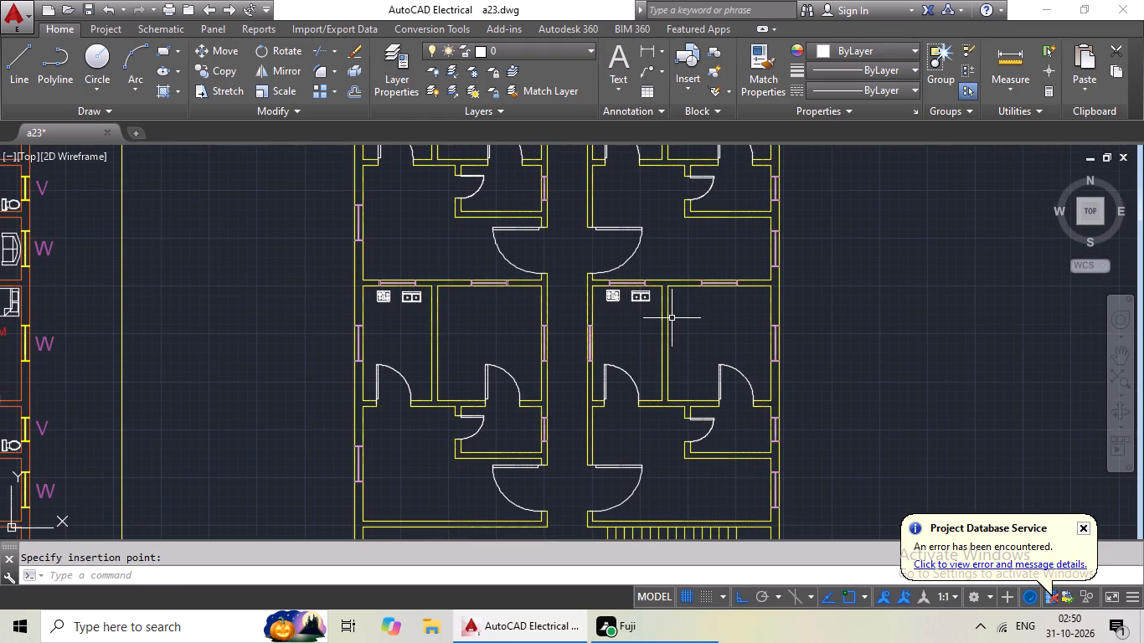
scroll(648, 301, "down", 2)
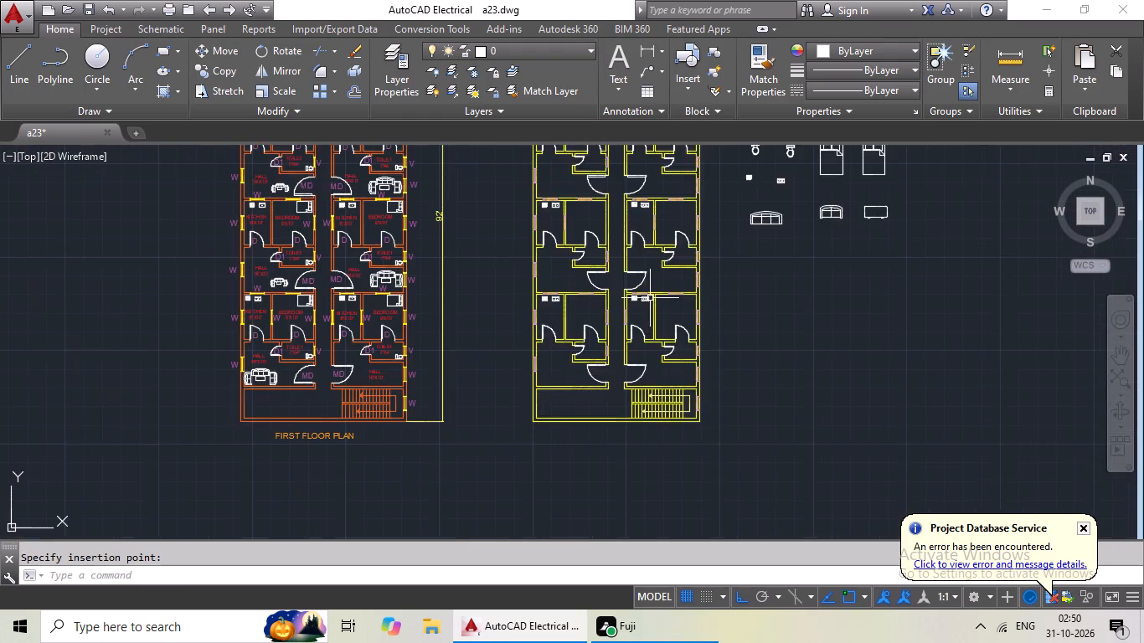
middle_click_drag(651, 297, 556, 363)
middle_click_drag(626, 304, 517, 379)
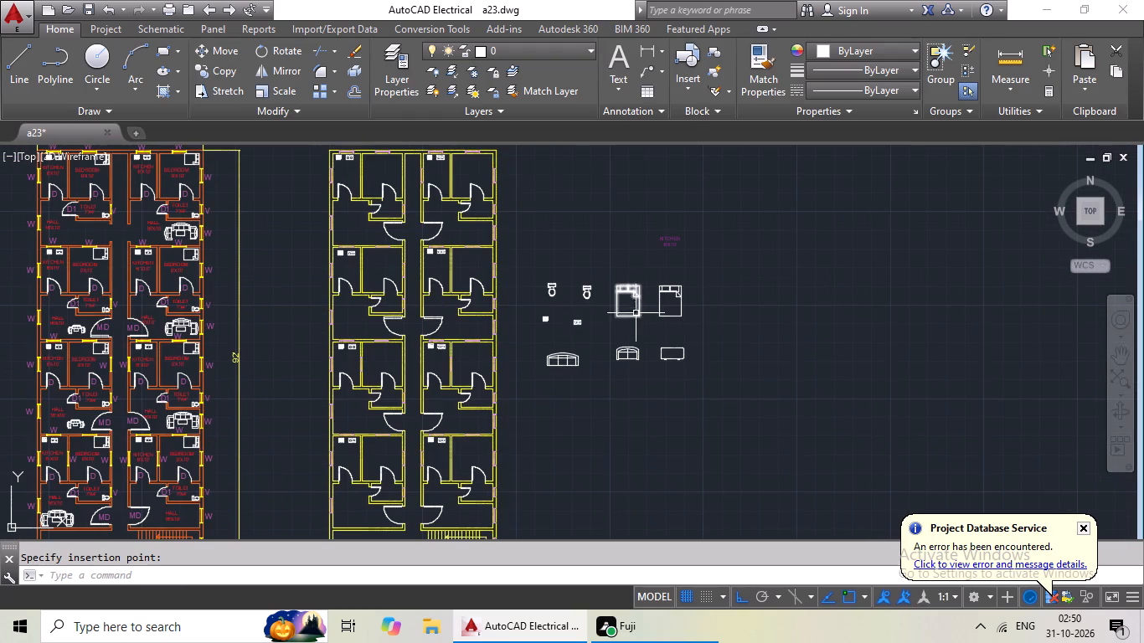
scroll(633, 307, "up", 2)
left_click(735, 265)
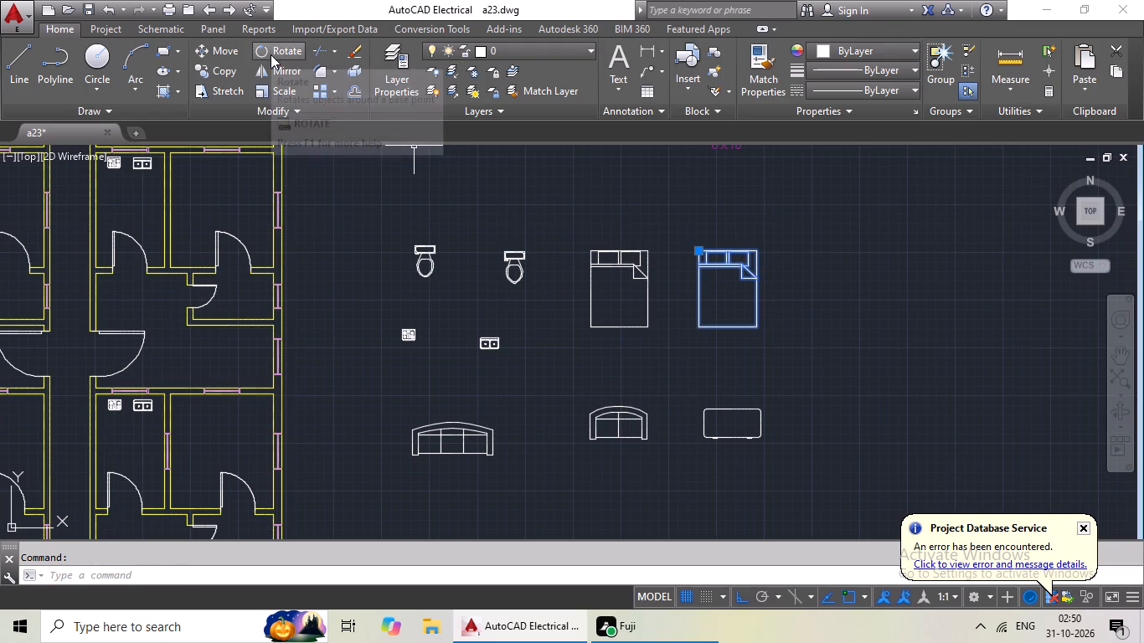
left_click(271, 54)
left_click(760, 253)
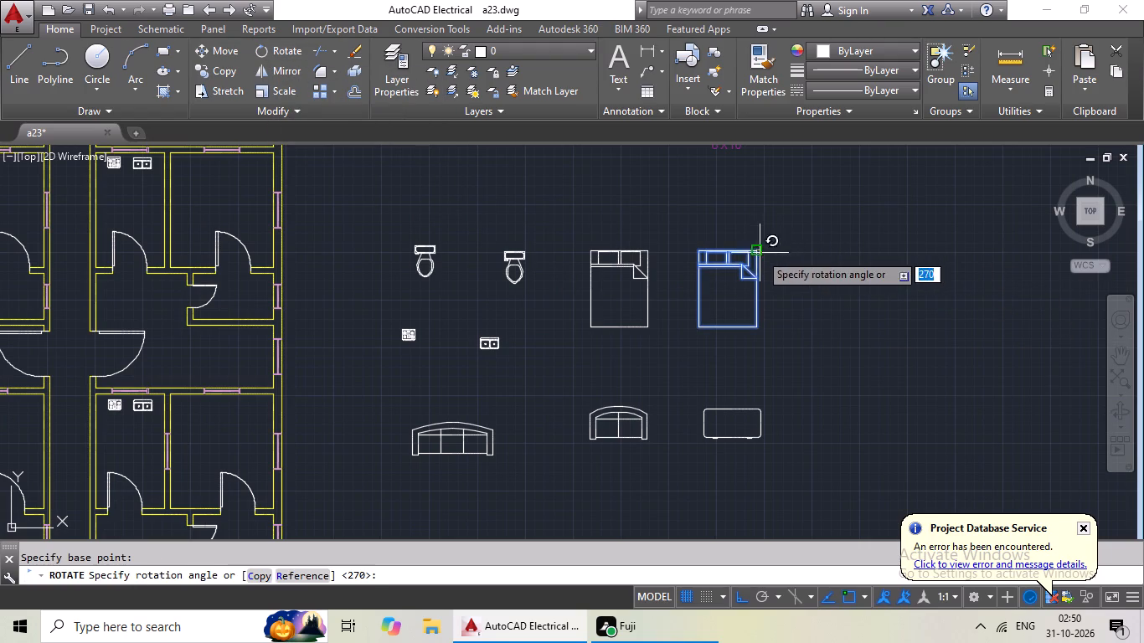
left_click(774, 311)
Scale the rotated bed by reference from the middle of its left edge, reducing its length to about 3'-4".
scroll(744, 238, "up", 2)
middle_click_drag(724, 214, 713, 242)
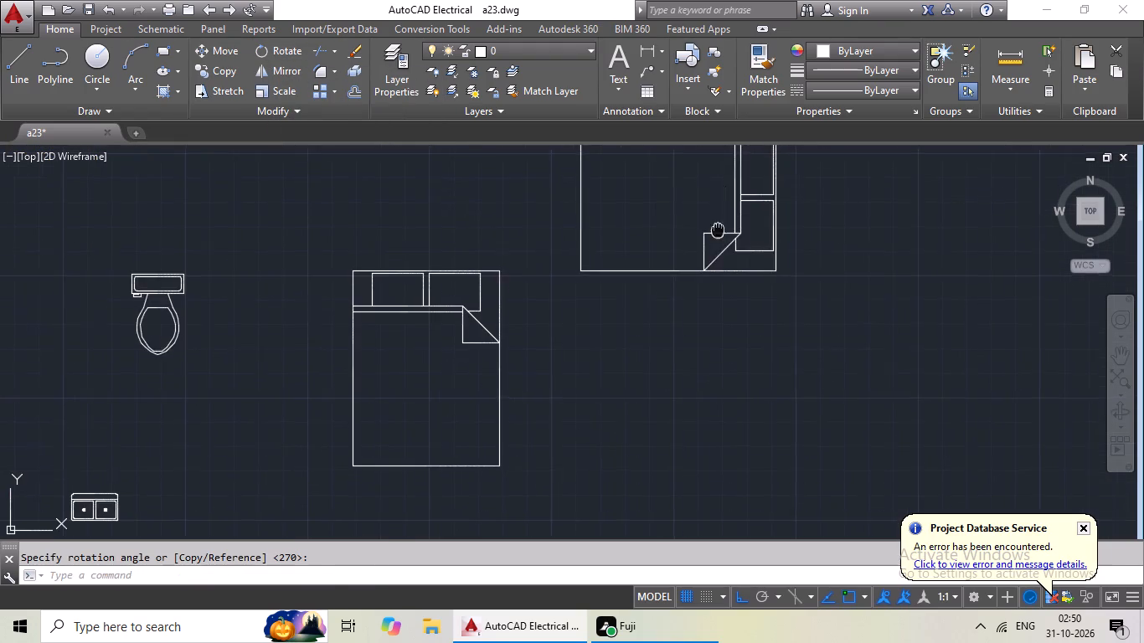
middle_click_drag(713, 242, 681, 337)
left_click(696, 317)
left_click(702, 298)
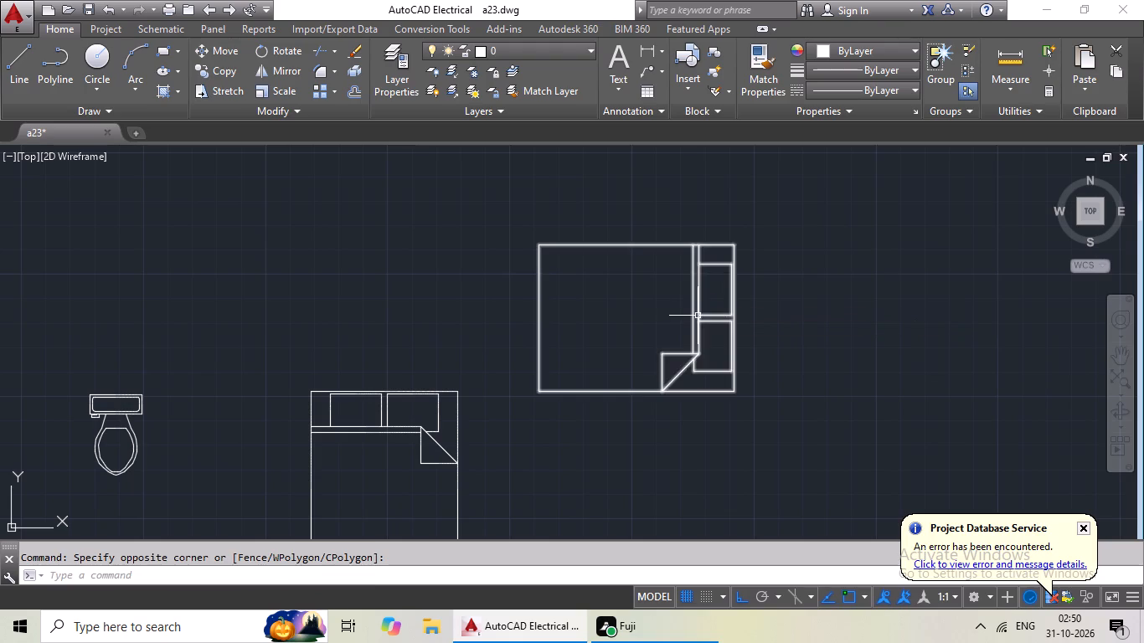
left_click(697, 317)
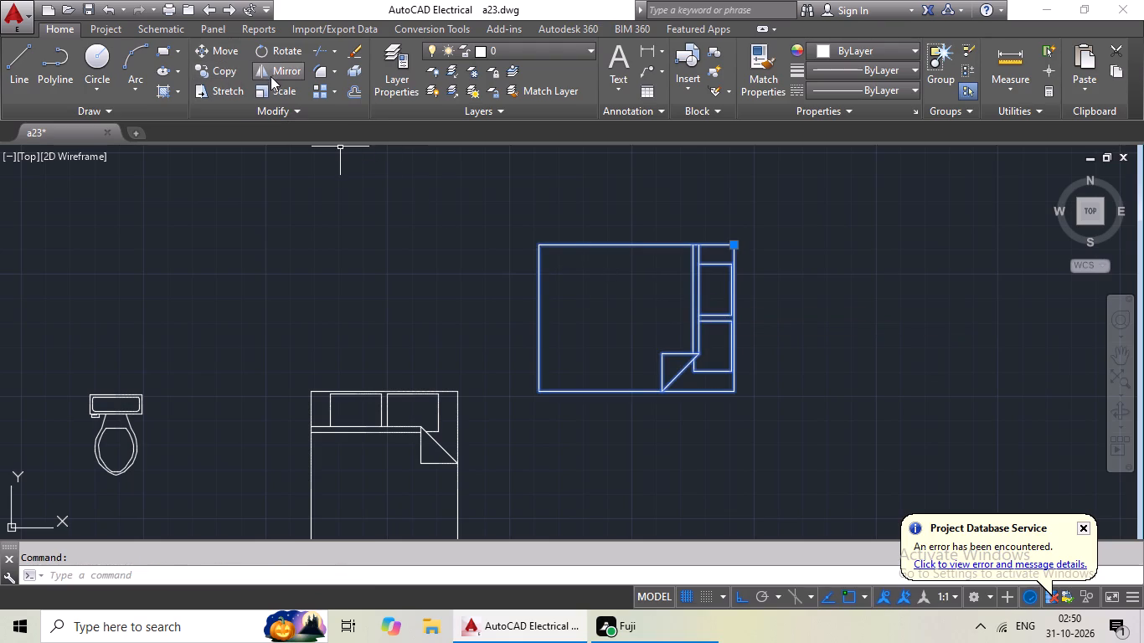
left_click(272, 85)
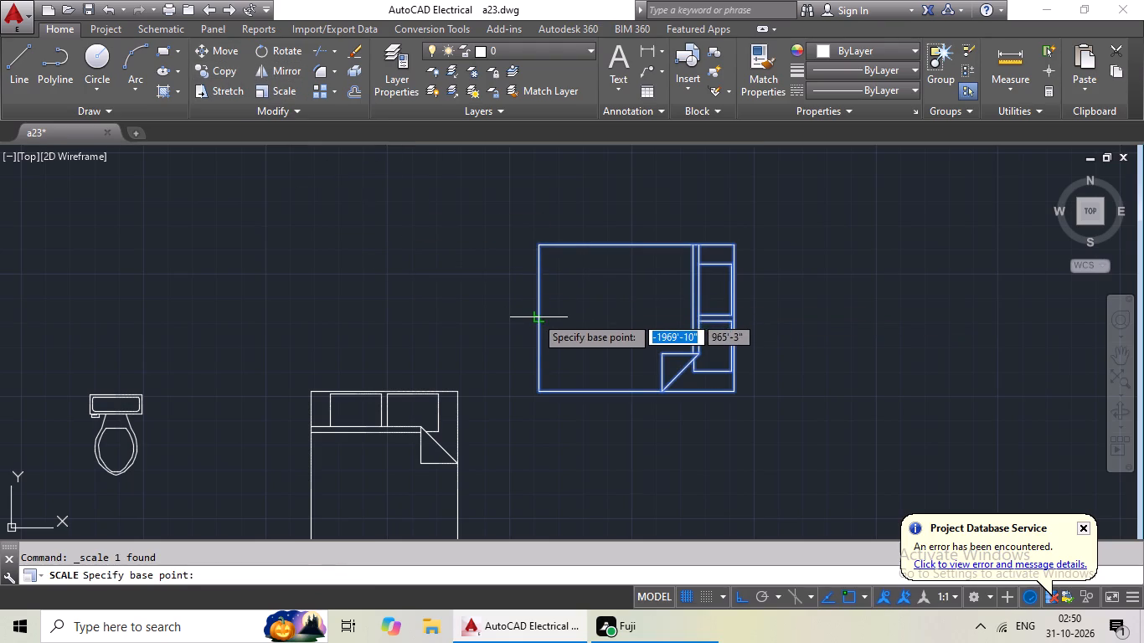
left_click(536, 317)
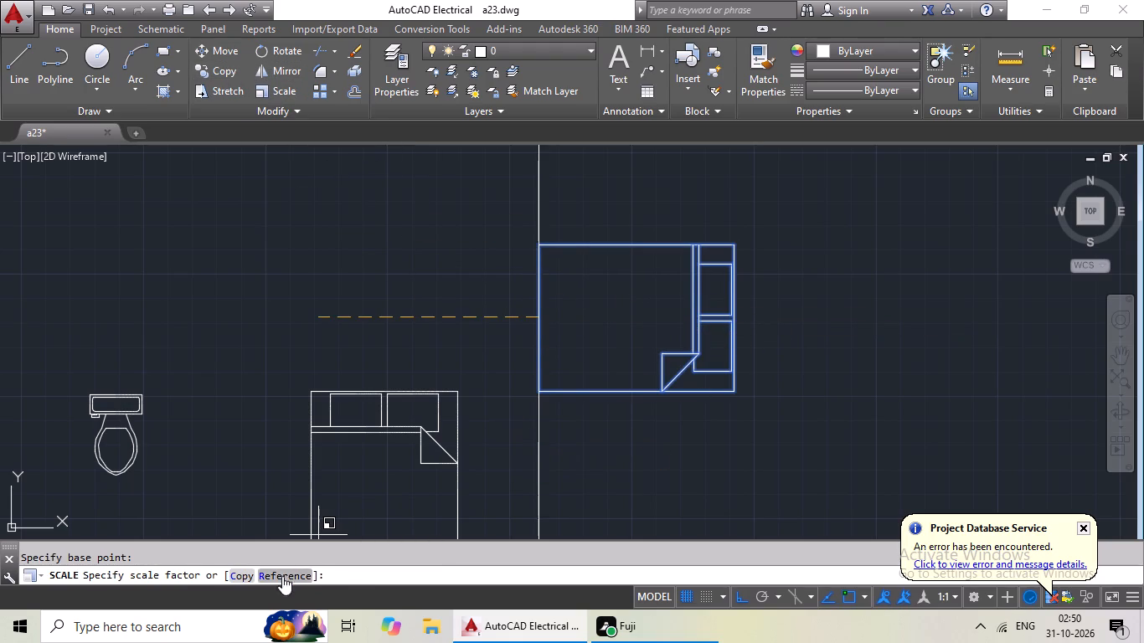
left_click(282, 576)
left_click(538, 313)
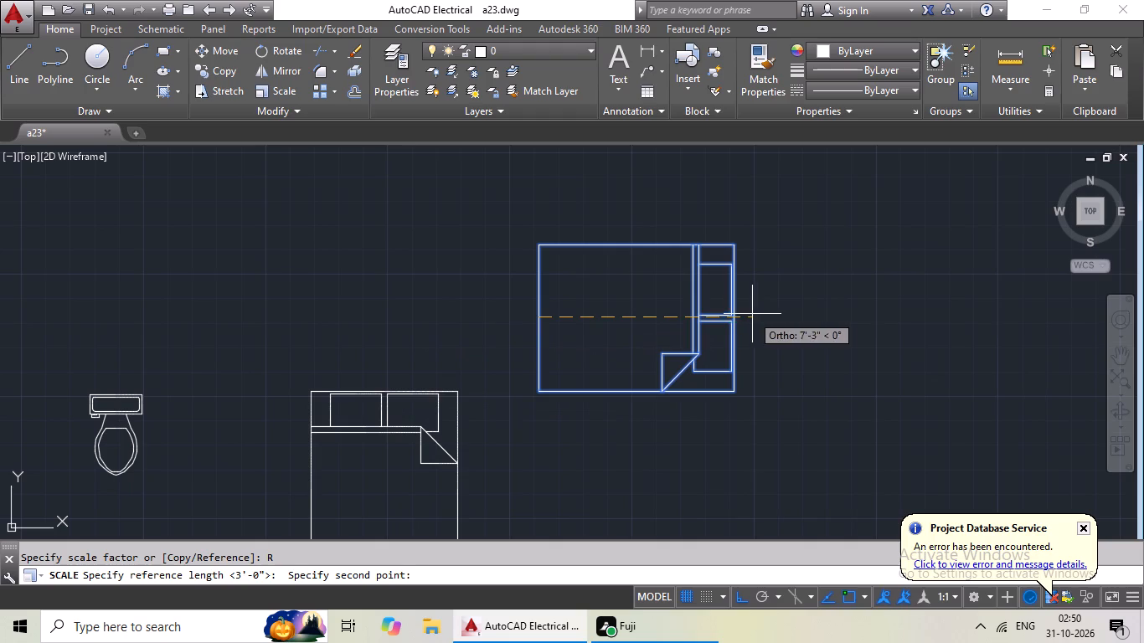
left_click(737, 320)
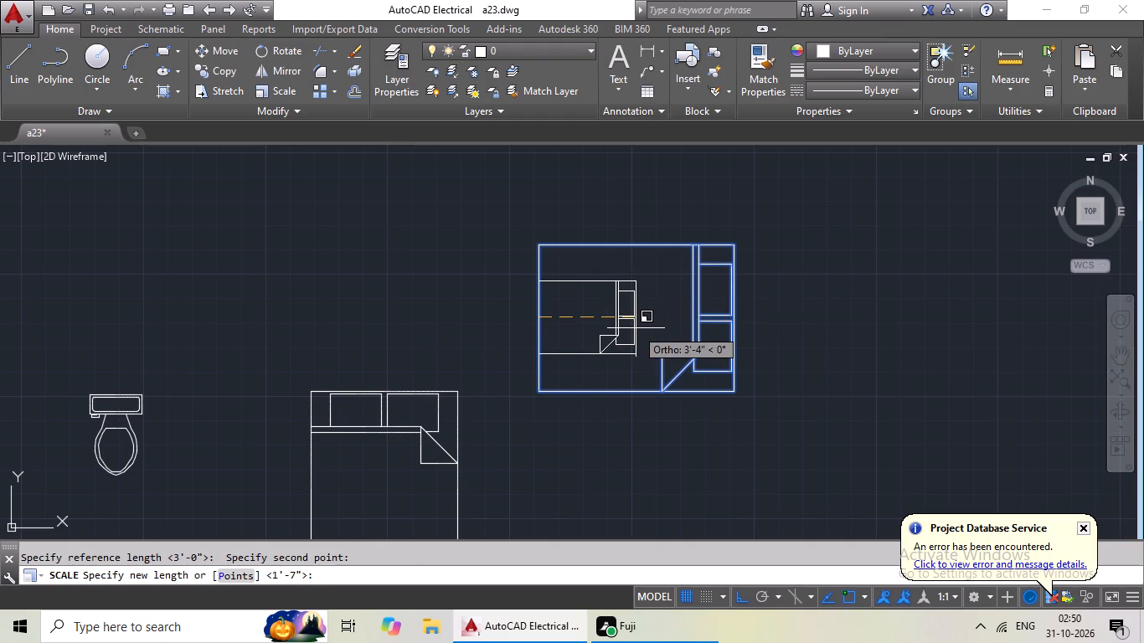
left_click(636, 328)
Copy the scaled queen bed into both top-row bedrooms of the yellow-walled plan, near each room's upper-right corner.
left_click(618, 329)
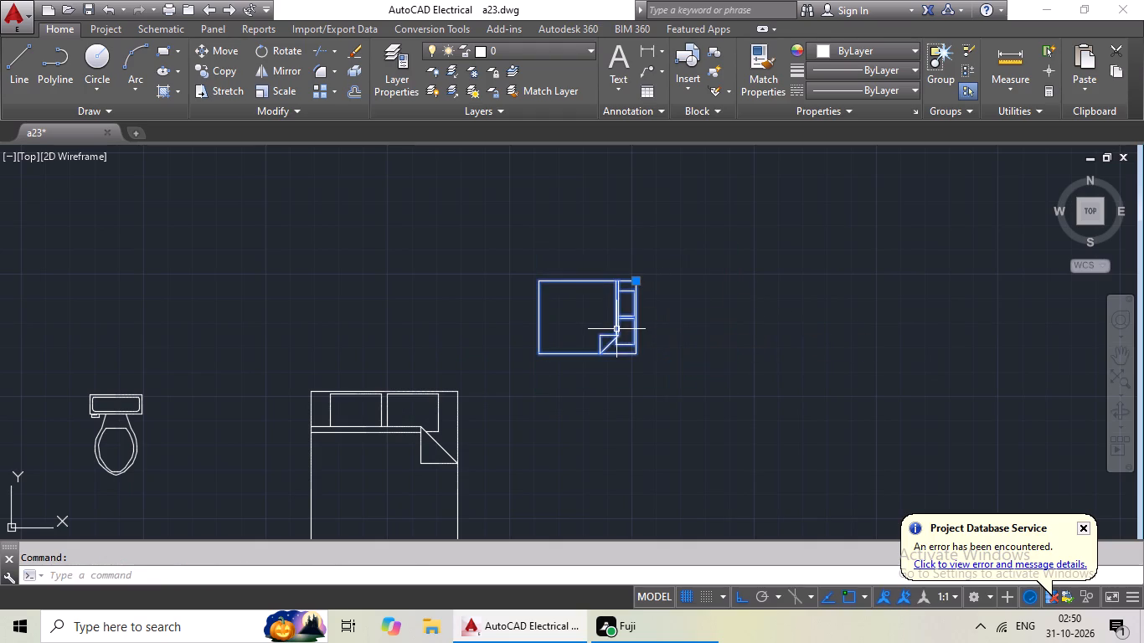
key("ctrl+c")
key("ctrl+v")
scroll(525, 346, "down", 4, "ctrl")
middle_click_drag(480, 340, 497, 367)
scroll(281, 267, "up", 4)
middle_click_drag(253, 252, 321, 397)
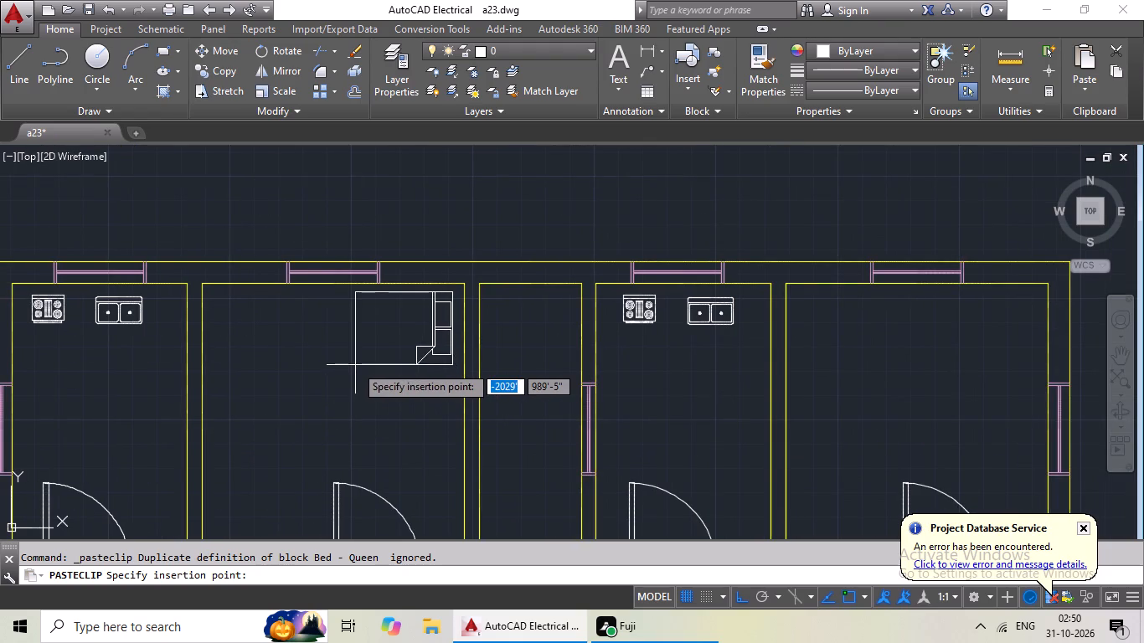
left_click(355, 365)
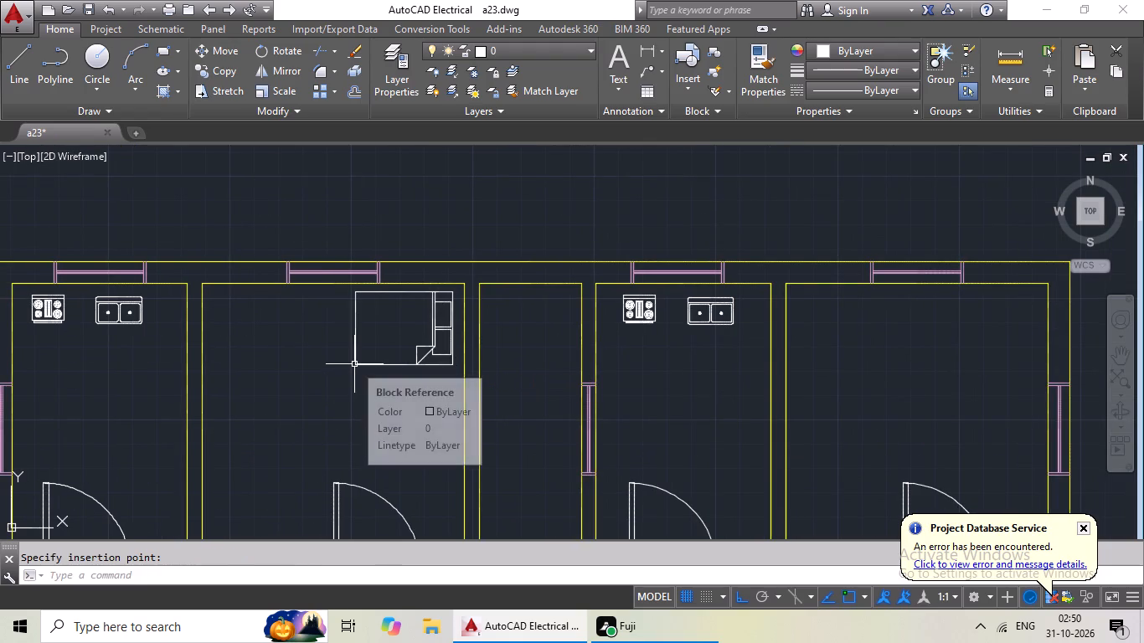
key("ctrl+v")
scroll(612, 392, "down", 1)
scroll(834, 374, "up", 2)
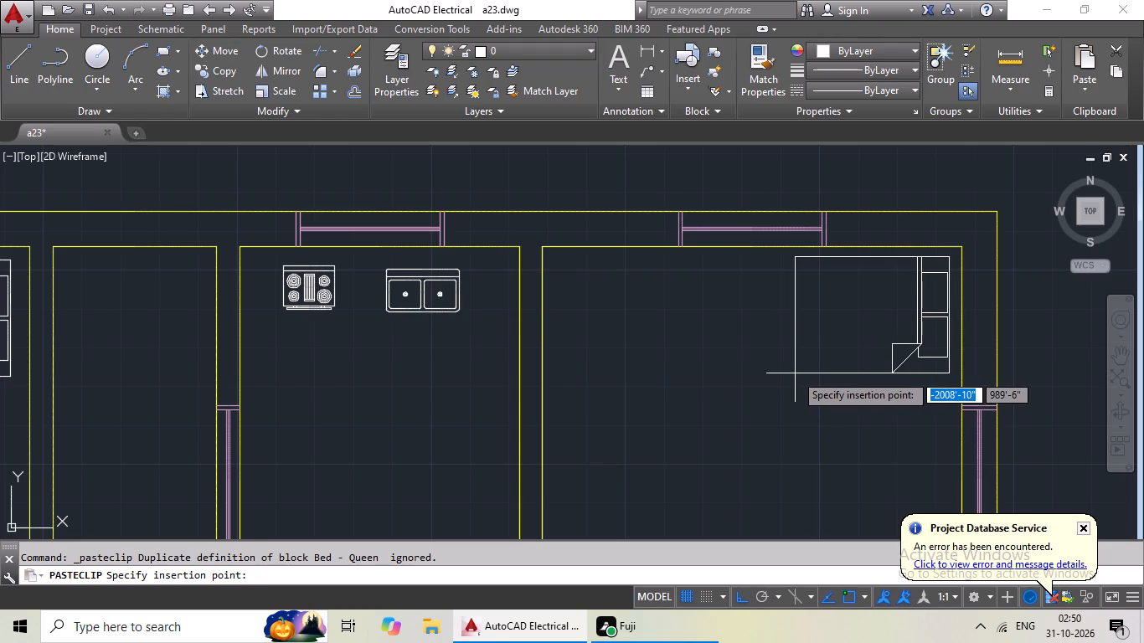
left_click(795, 373)
Copy the scaled queen bed into both second-row bedrooms of the yellow-walled plan, near each room's upper-right corner.
key("ctrl+v")
scroll(793, 377, "down", 2, "ctrl")
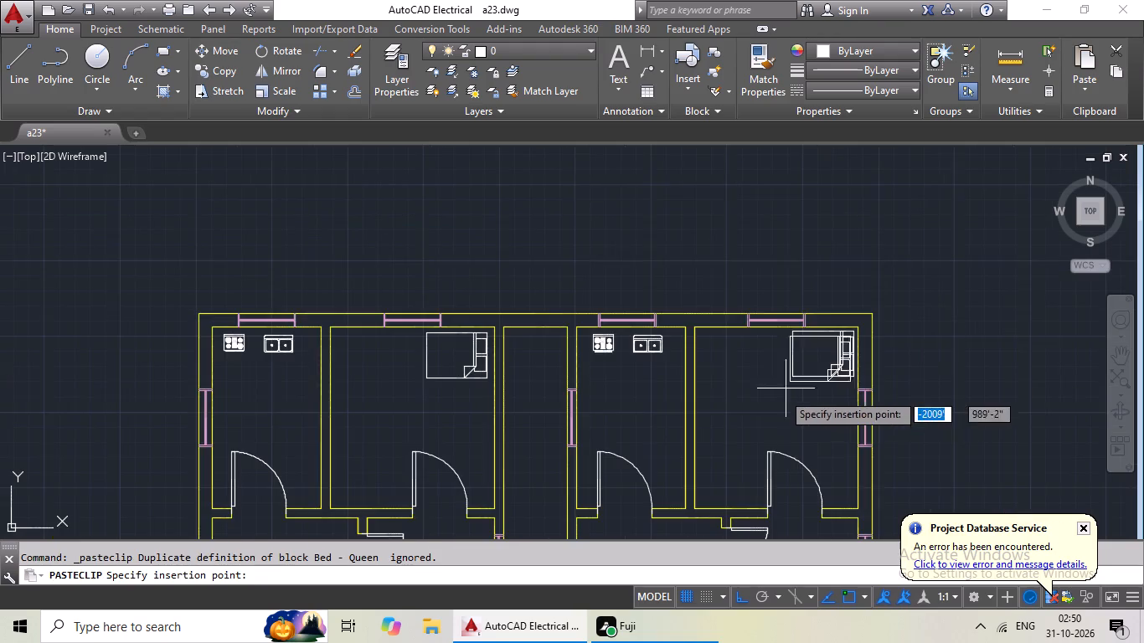
middle_click_drag(758, 409, 777, 267)
scroll(725, 363, "down", 2)
middle_click_drag(713, 394, 723, 366)
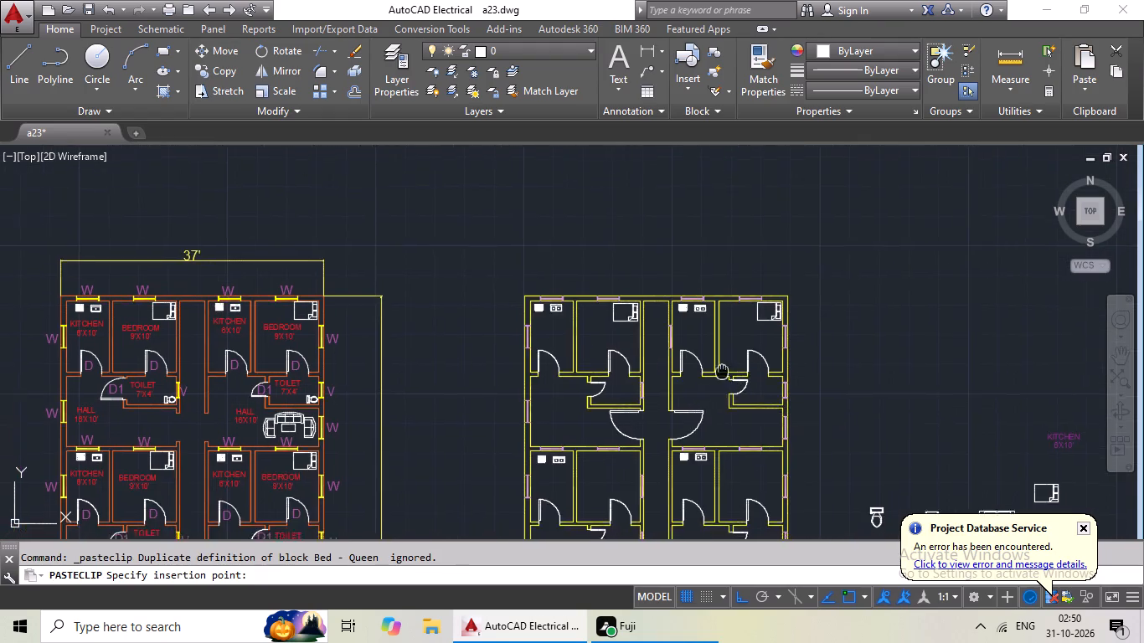
middle_click_drag(723, 366, 740, 274)
scroll(636, 353, "up", 4)
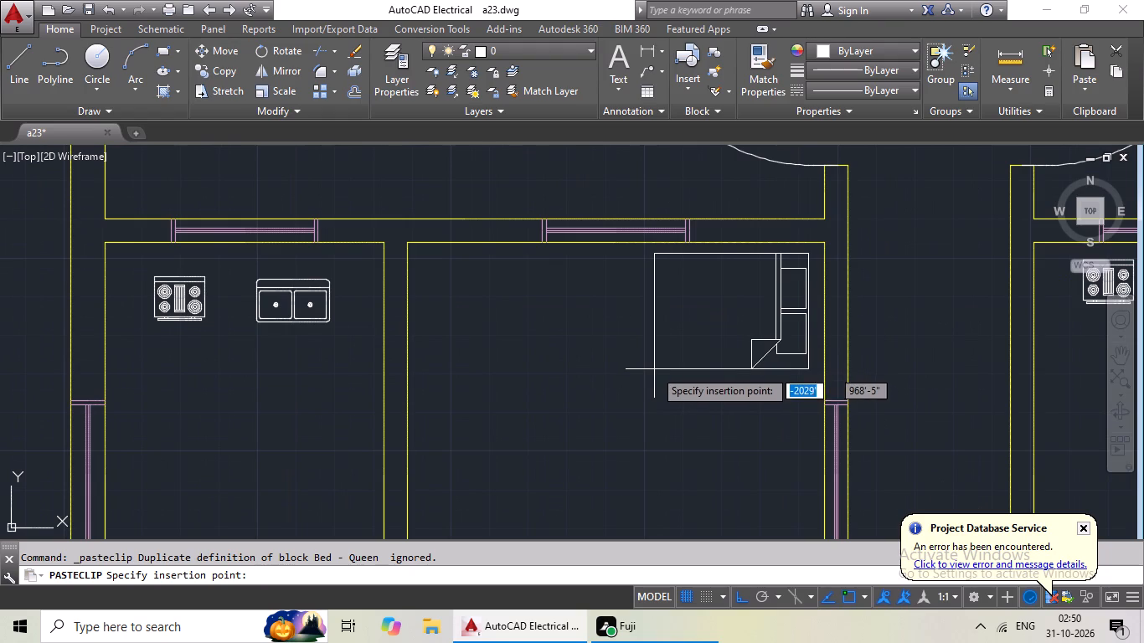
left_click(657, 371)
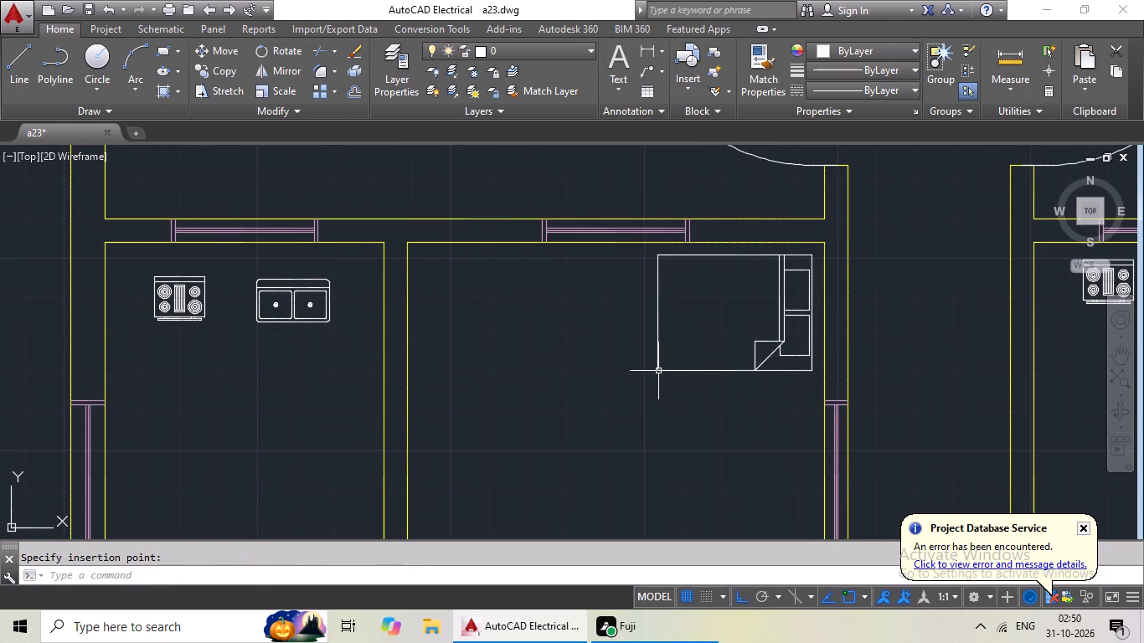
key("ctrl+v")
scroll(663, 374, "down", 3, "ctrl")
middle_click_drag(765, 415, 540, 398)
scroll(670, 372, "up", 1)
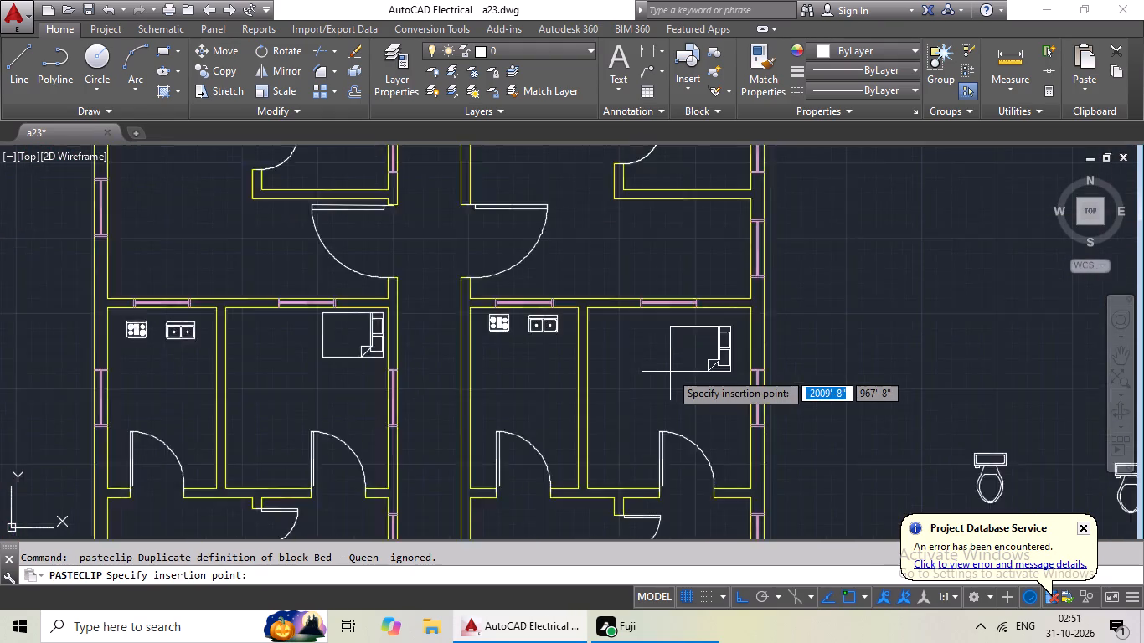
scroll(670, 372, "up", 2)
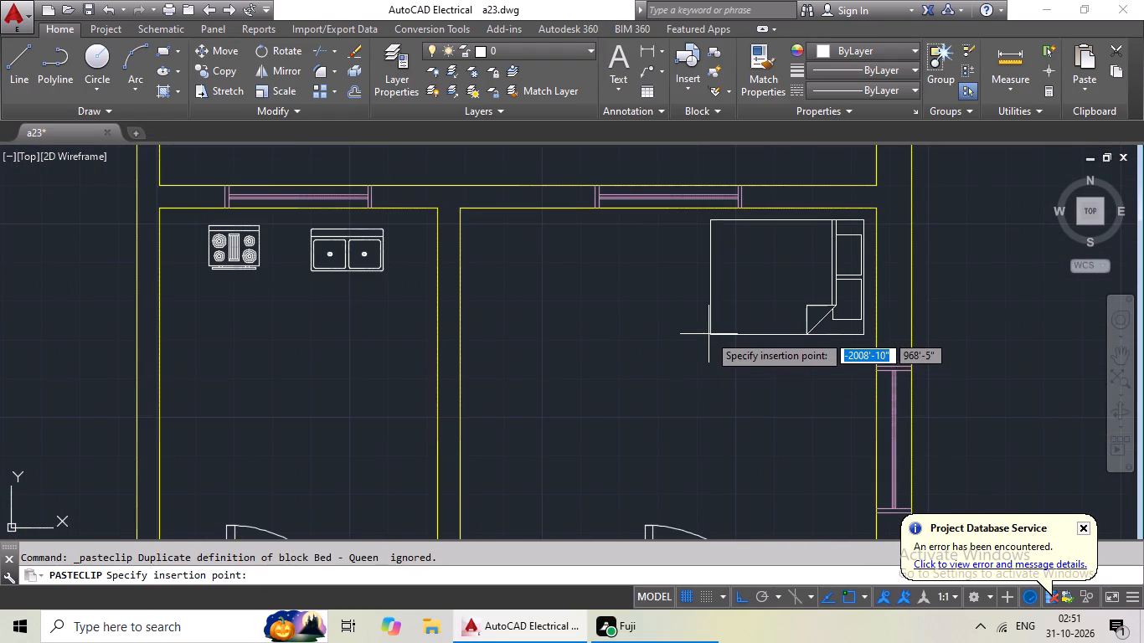
left_click(706, 332)
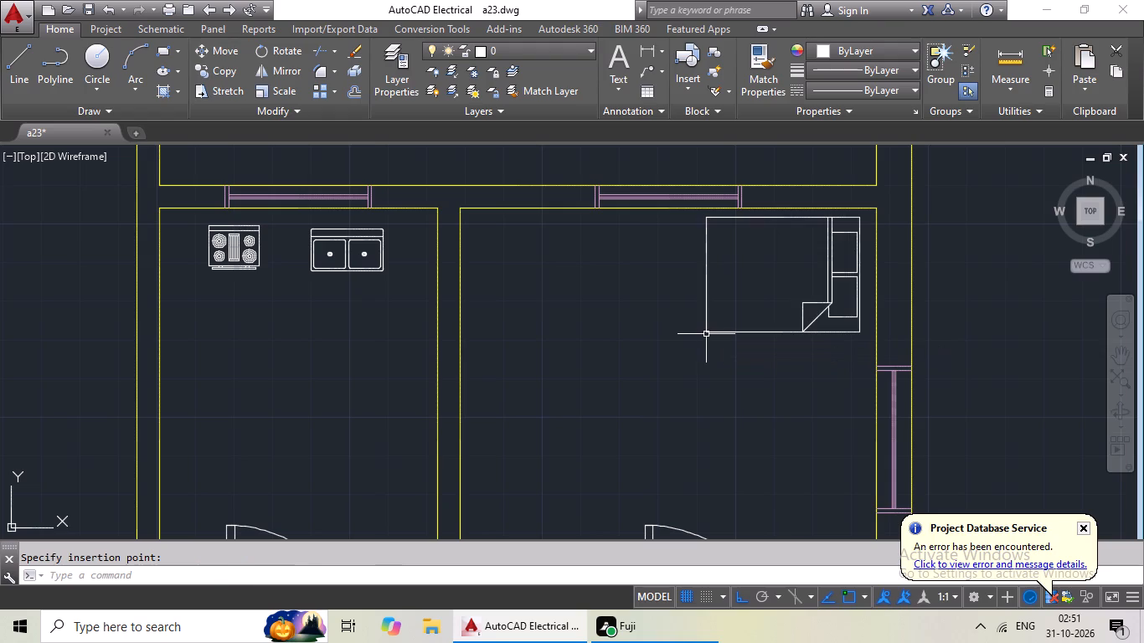
Copy the scaled queen bed into both third-row bedrooms of the yellow-walled plan, near each room's upper-right corner.
key("ctrl+v")
scroll(699, 342, "down", 4, "ctrl")
middle_click_drag(687, 362, 711, 263)
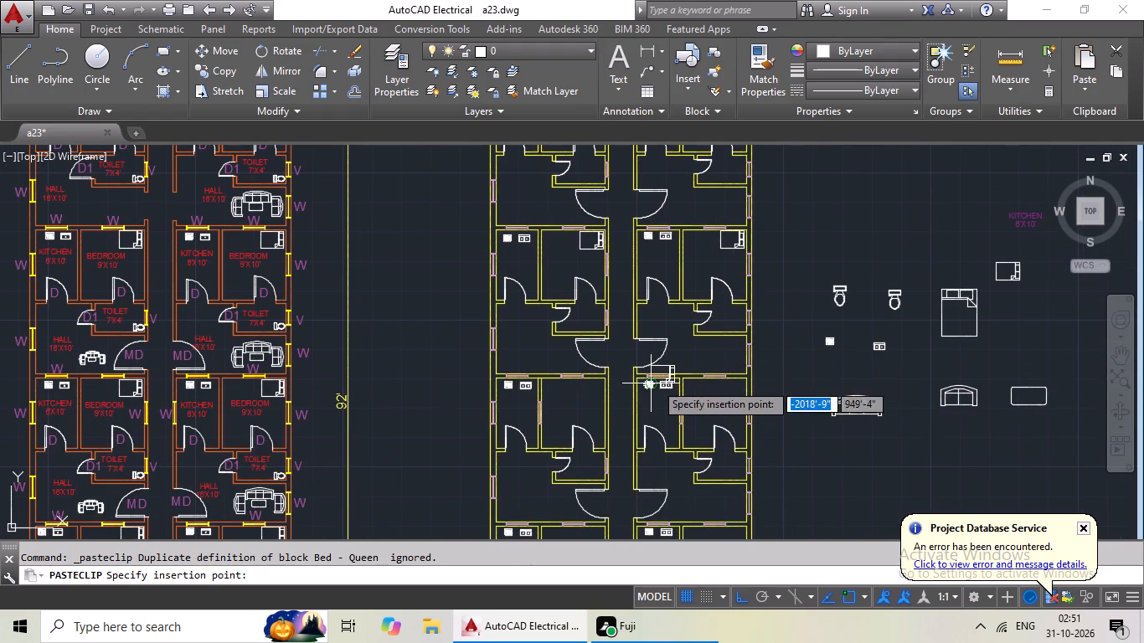
middle_click_drag(662, 358, 674, 285)
scroll(580, 329, "up", 4)
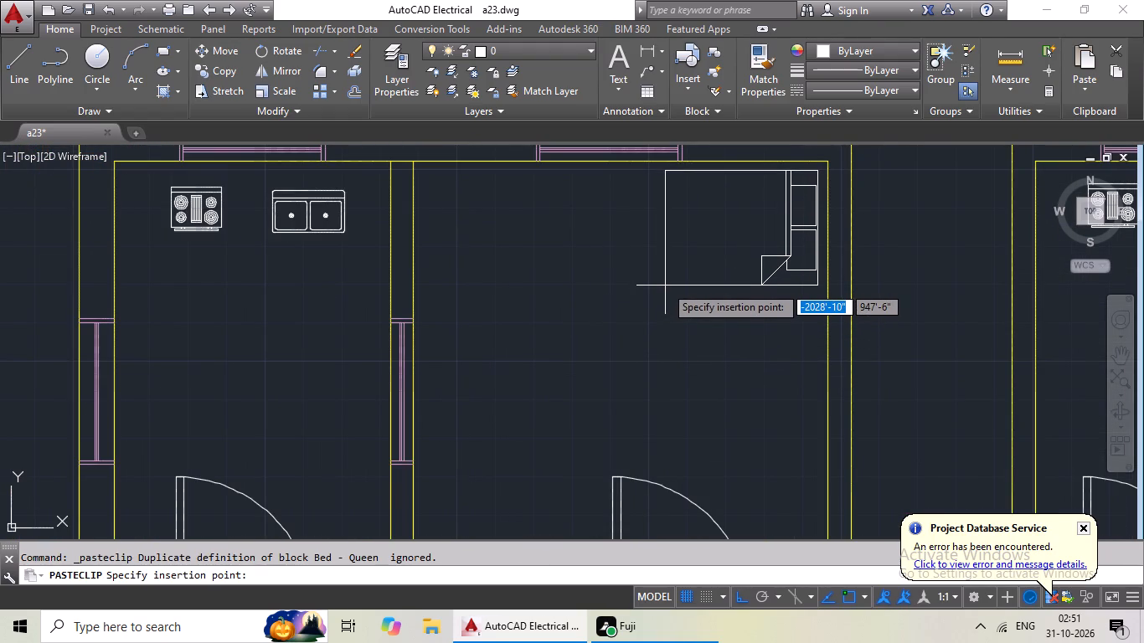
left_click(662, 291)
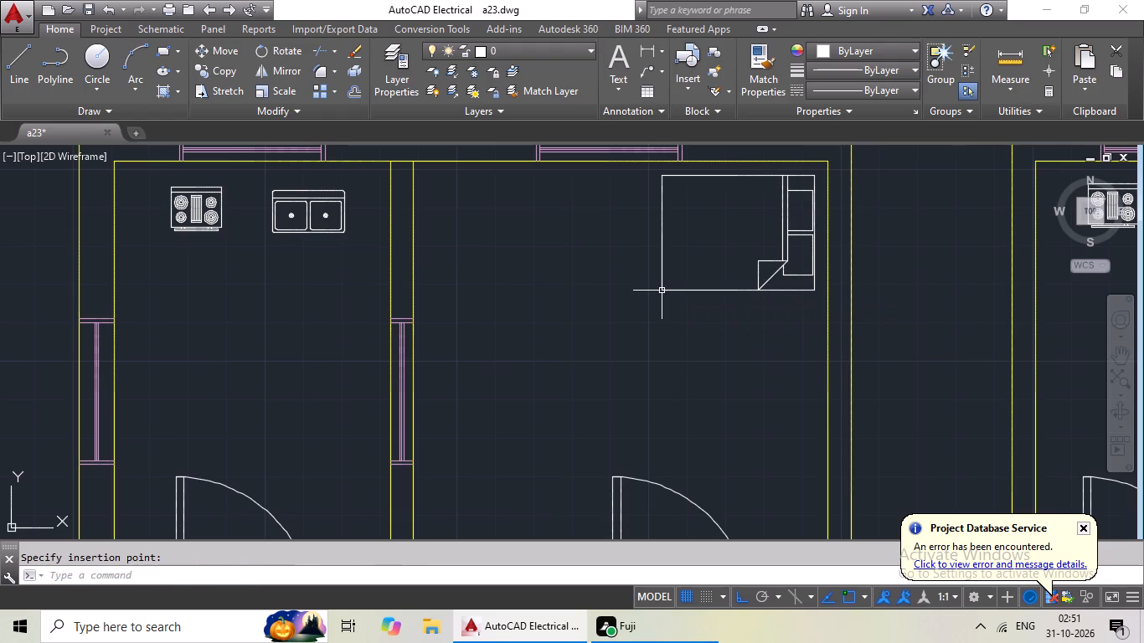
key("ctrl+v")
scroll(662, 301, "down", 2, "ctrl")
middle_click_drag(659, 329, 454, 368)
scroll(811, 337, "up", 1)
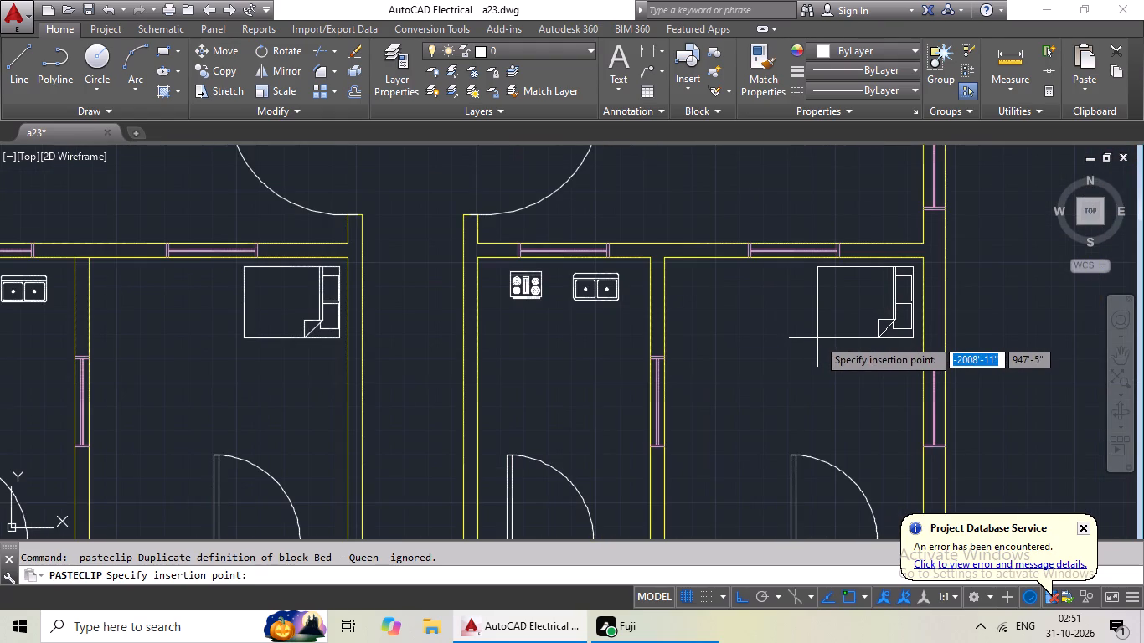
left_click(817, 337)
Copy the scaled queen bed into both fourth-row bedrooms, just above the staircase end of the plan, near each room's upper-right corner.
scroll(806, 348, "down", 2)
middle_click_drag(782, 317, 745, 222)
middle_click_drag(678, 369, 688, 283)
key("ctrl+v")
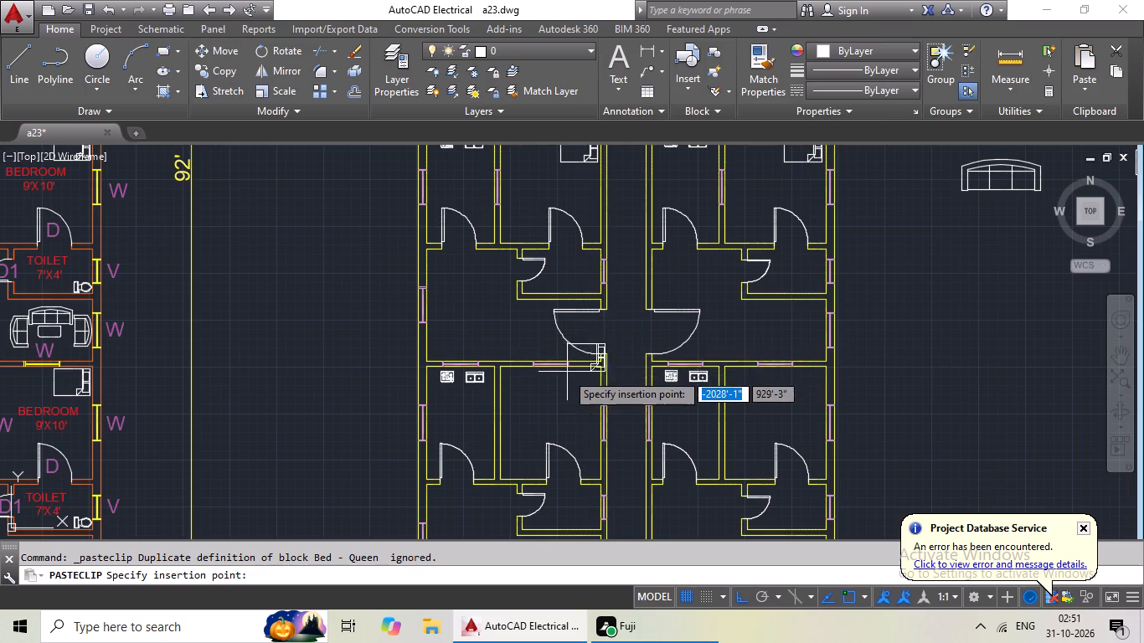
scroll(544, 405, "up", 3)
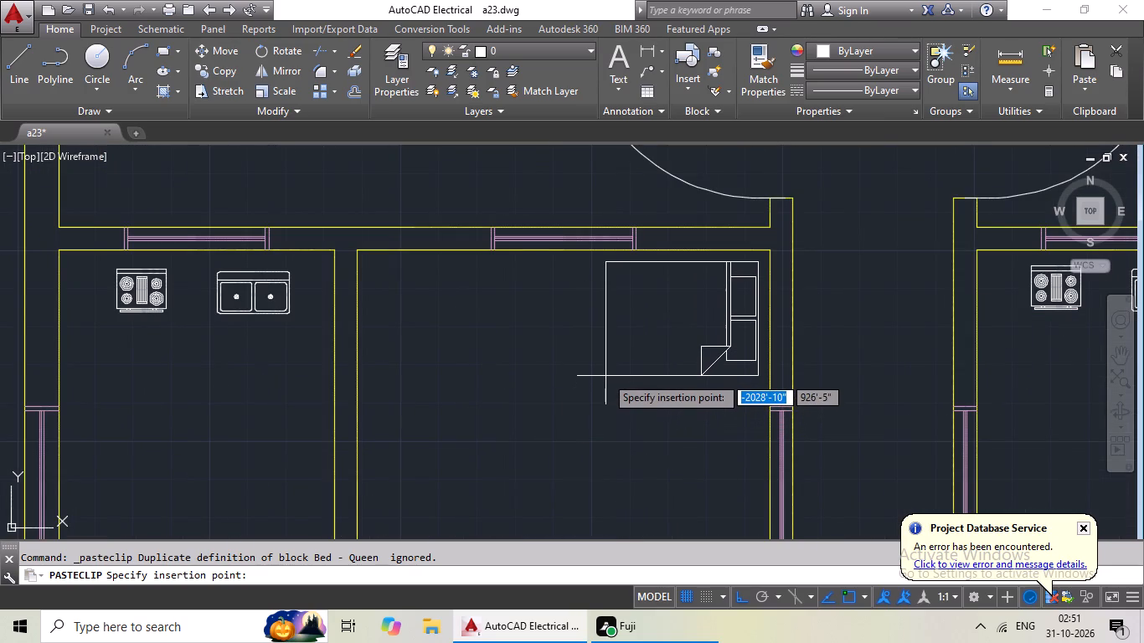
left_click(605, 375)
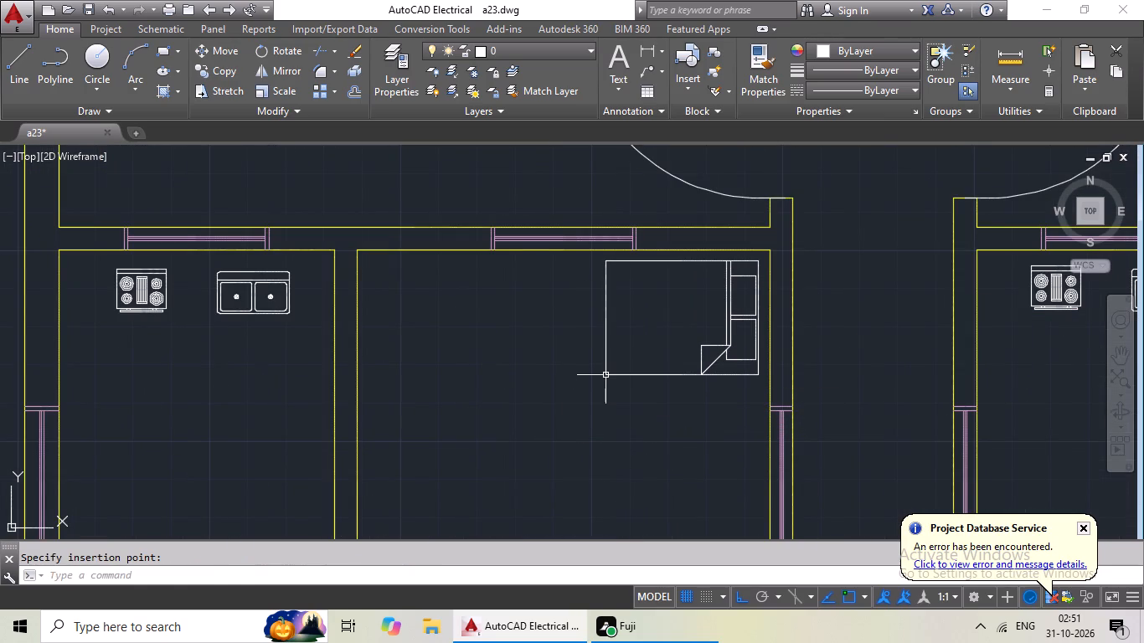
key("ctrl+v")
scroll(652, 382, "down", 2, "ctrl")
middle_click_drag(663, 388, 482, 386)
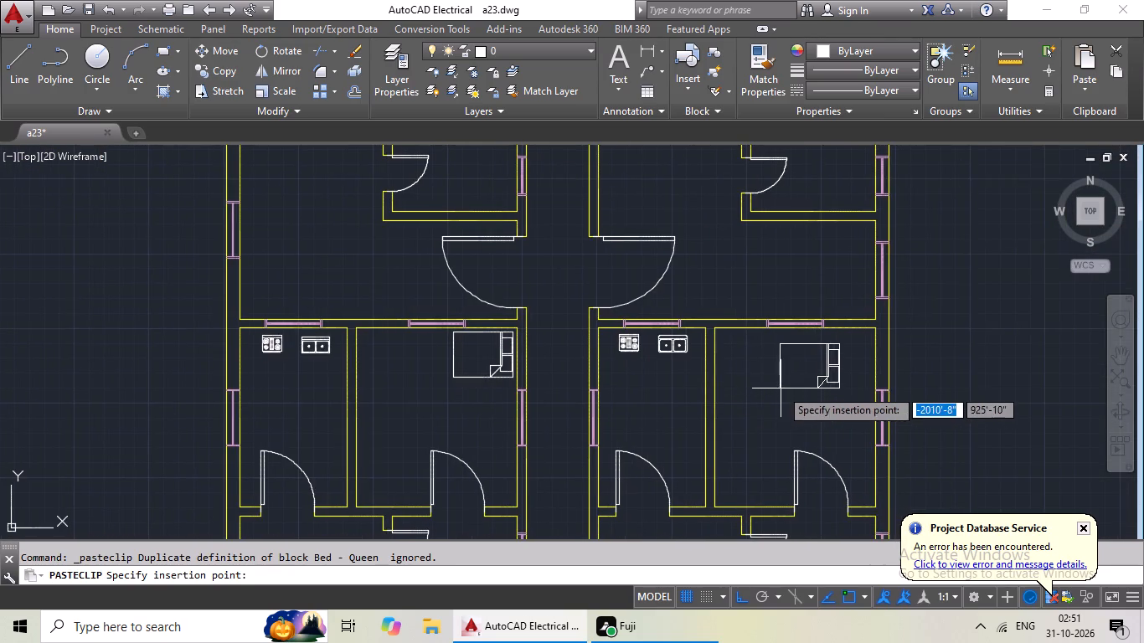
scroll(787, 386, "up", 2)
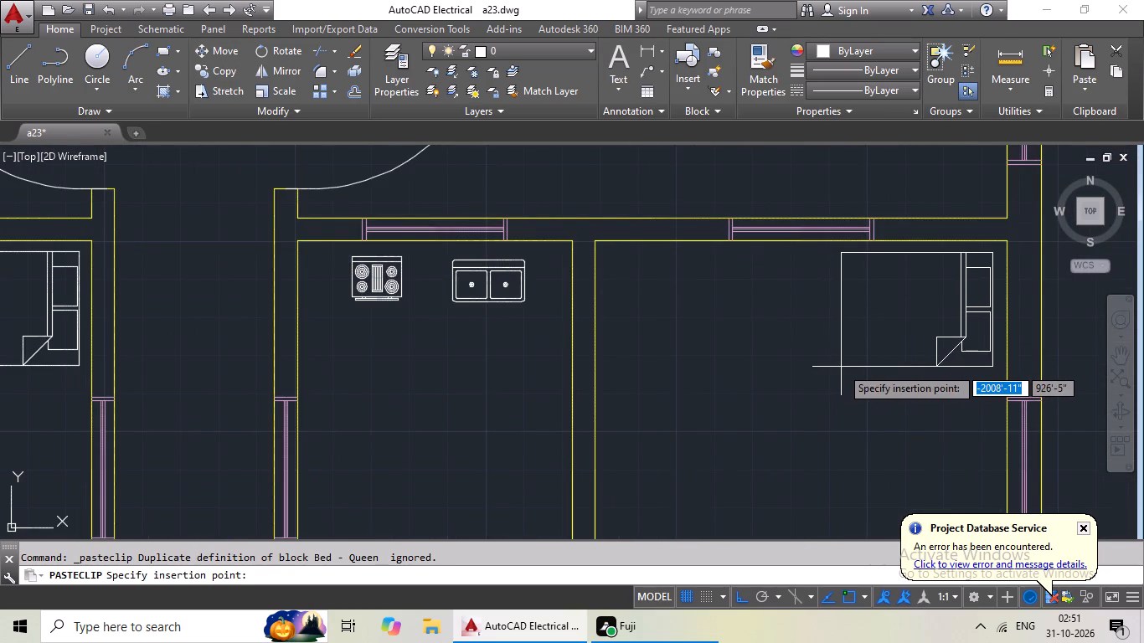
left_click(843, 365)
Scale the rectangular table block beside the plan by reference from the middle of its left edge, reducing its length to about 1'-11".
scroll(842, 370, "down", 3)
middle_click_drag(818, 382, 657, 336)
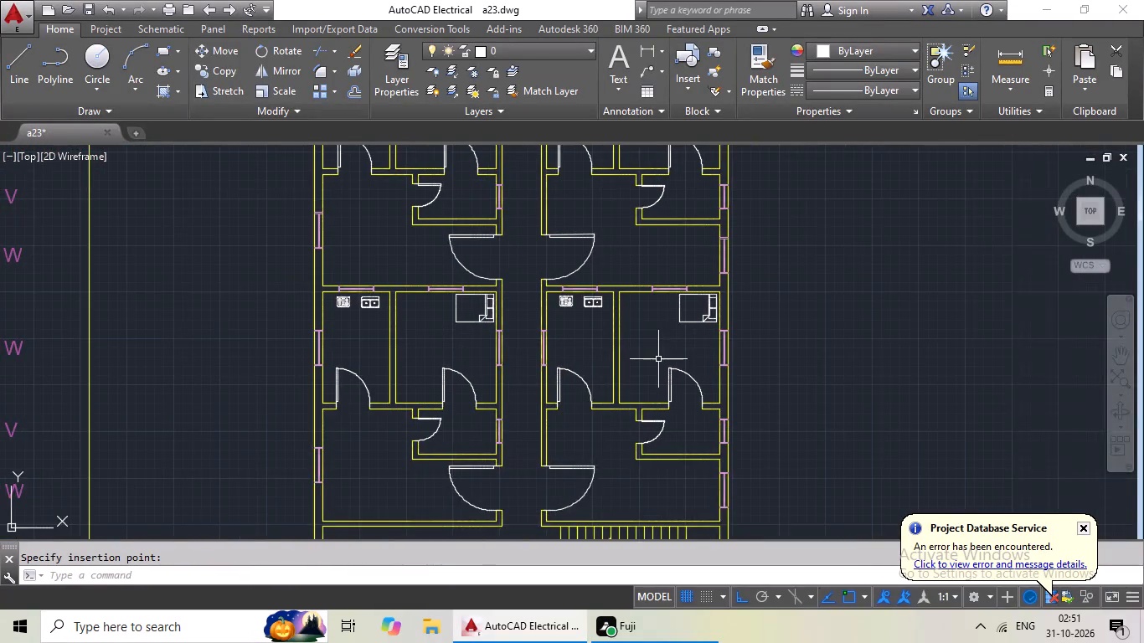
middle_click_drag(657, 366, 670, 289)
scroll(679, 306, "down", 1)
middle_click_drag(683, 314, 570, 370)
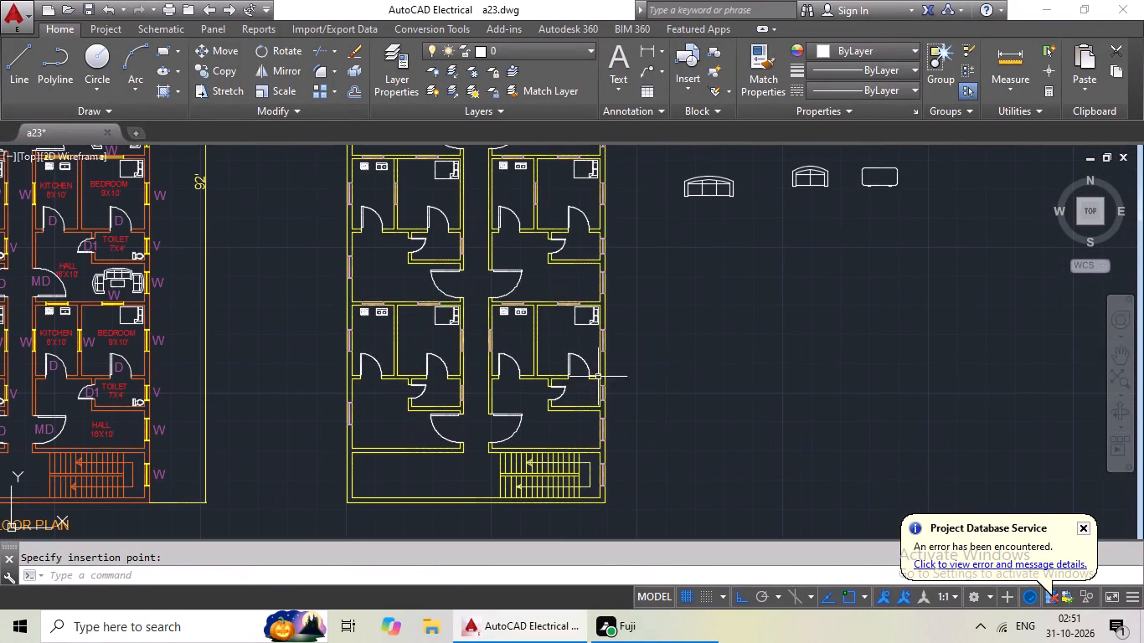
middle_click_drag(782, 316, 704, 382)
scroll(825, 217, "up", 3)
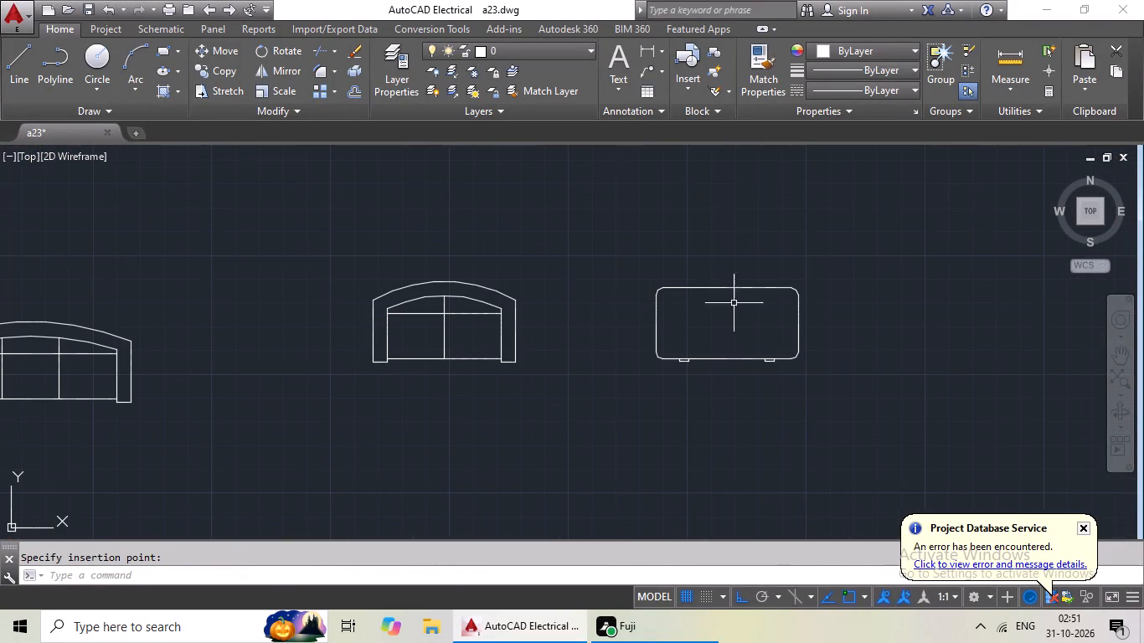
left_click(657, 308)
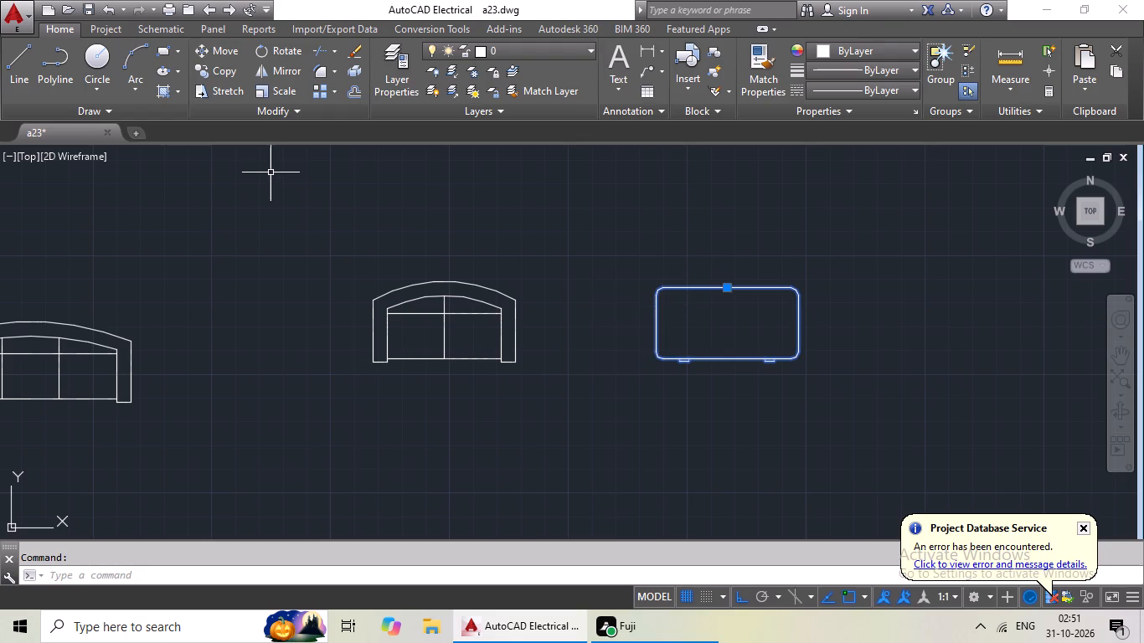
left_click(278, 86)
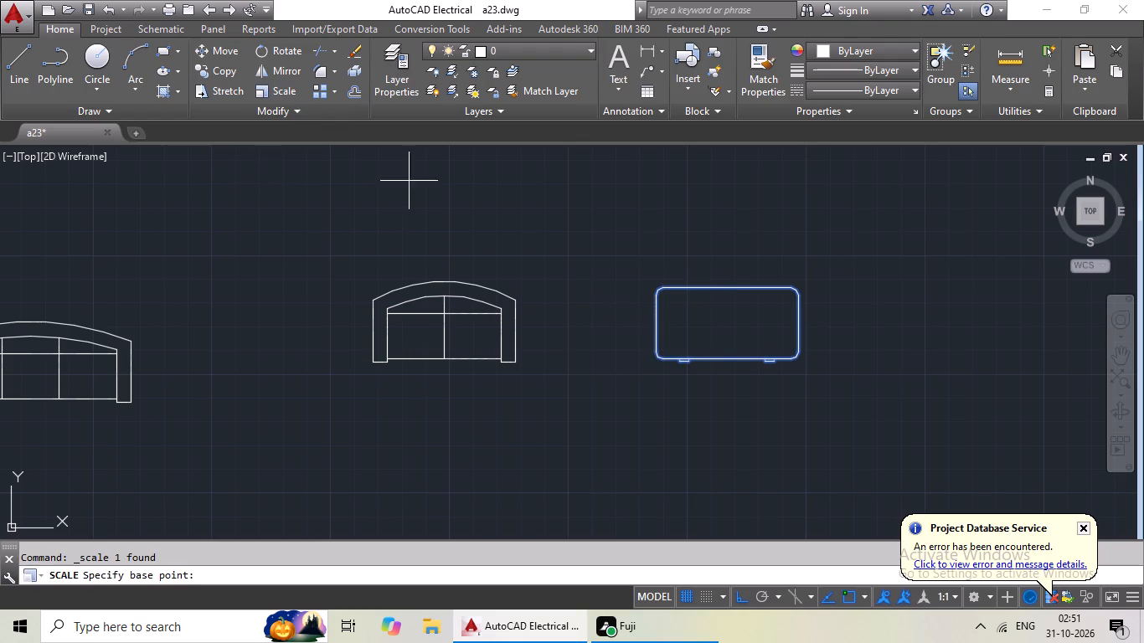
left_click(654, 324)
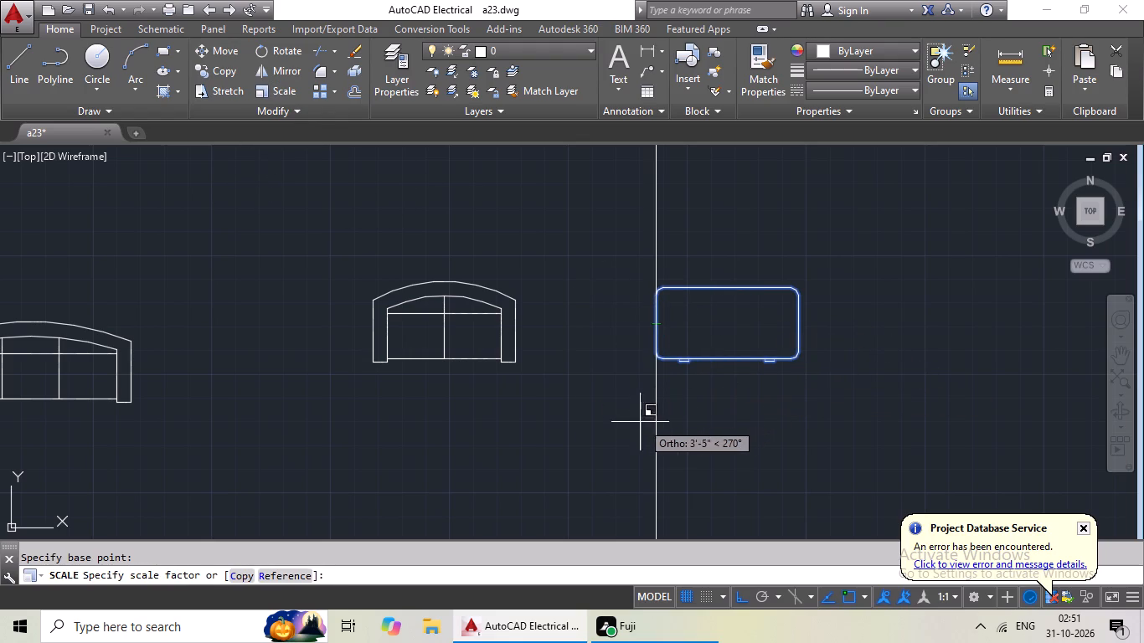
left_click(284, 579)
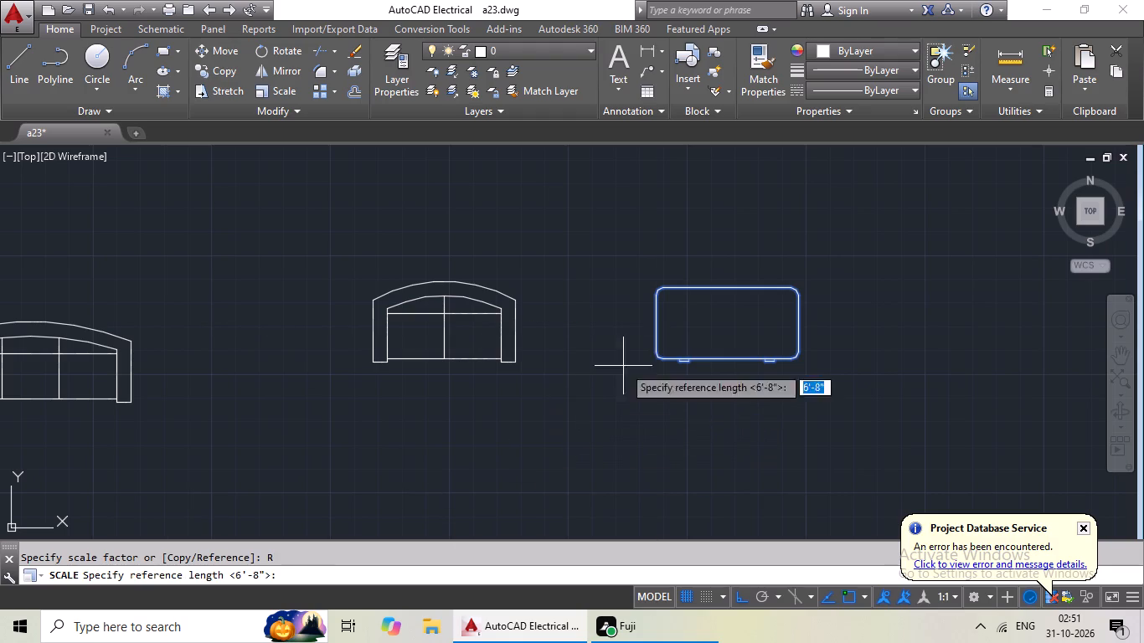
left_click(657, 327)
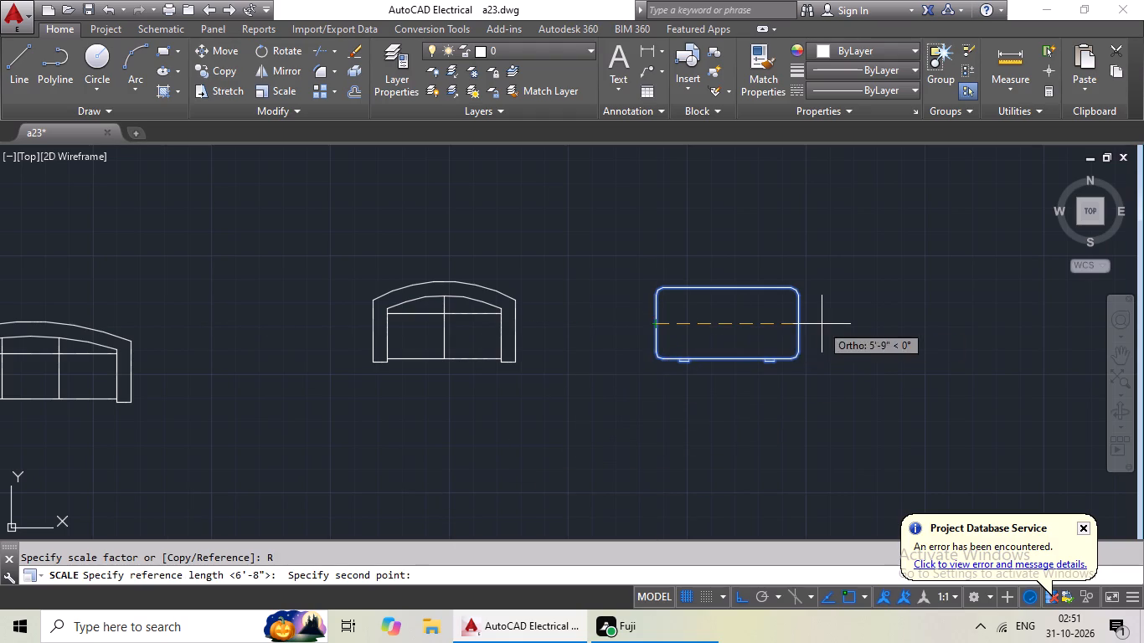
left_click(798, 326)
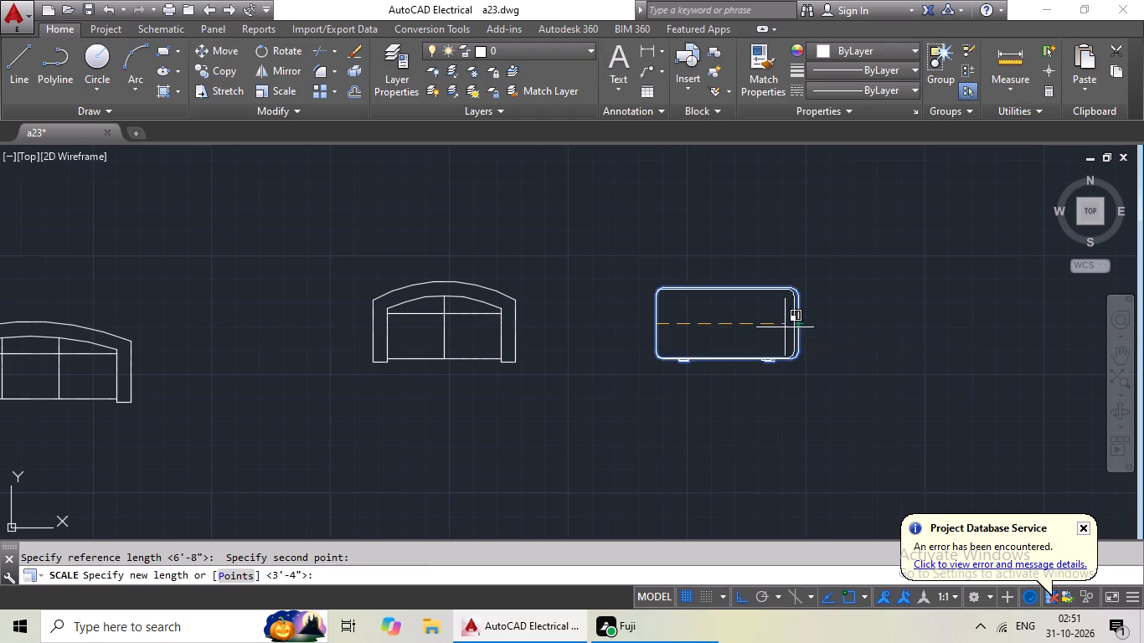
left_click(711, 342)
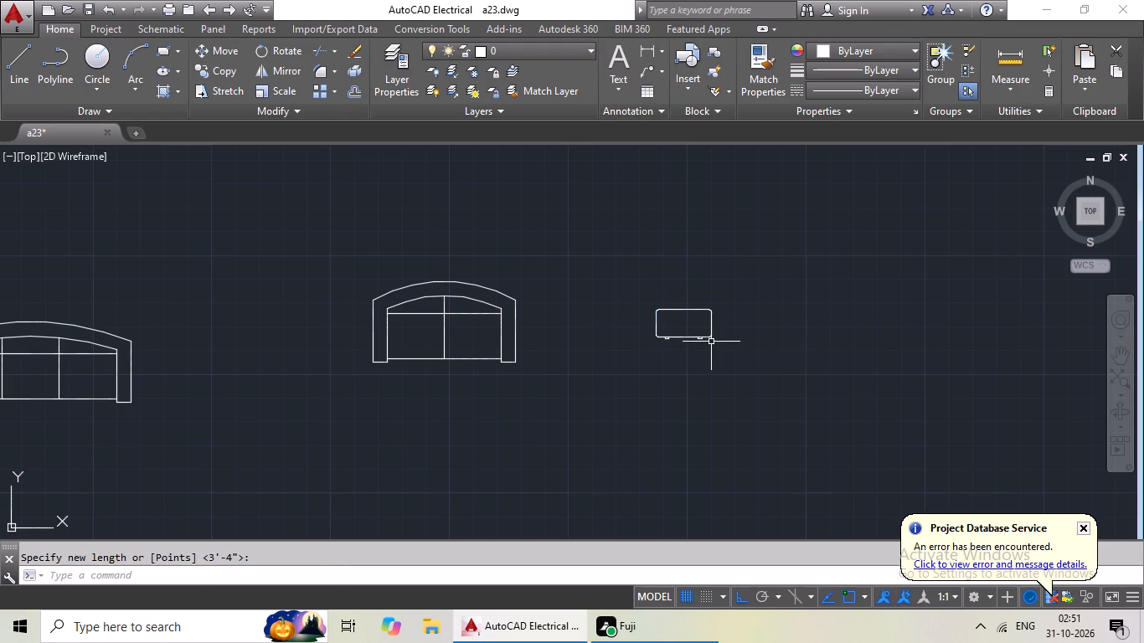
Scale the two-seat sofa block by reference from the middle of its left edge, reducing it to about half its width.
left_click(373, 337)
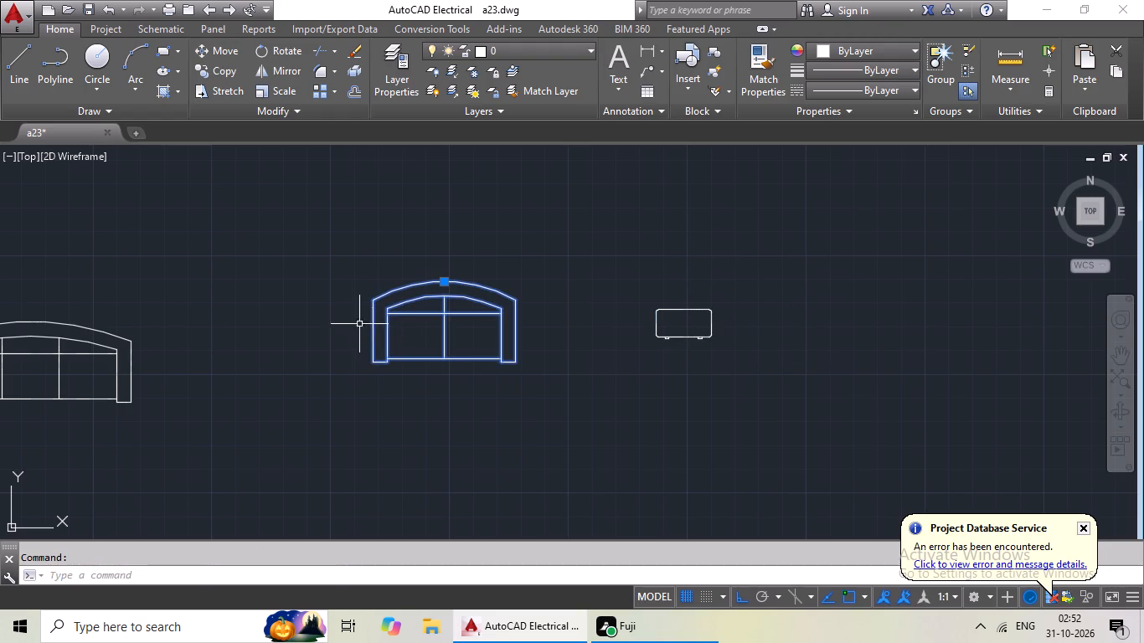
left_click(267, 87)
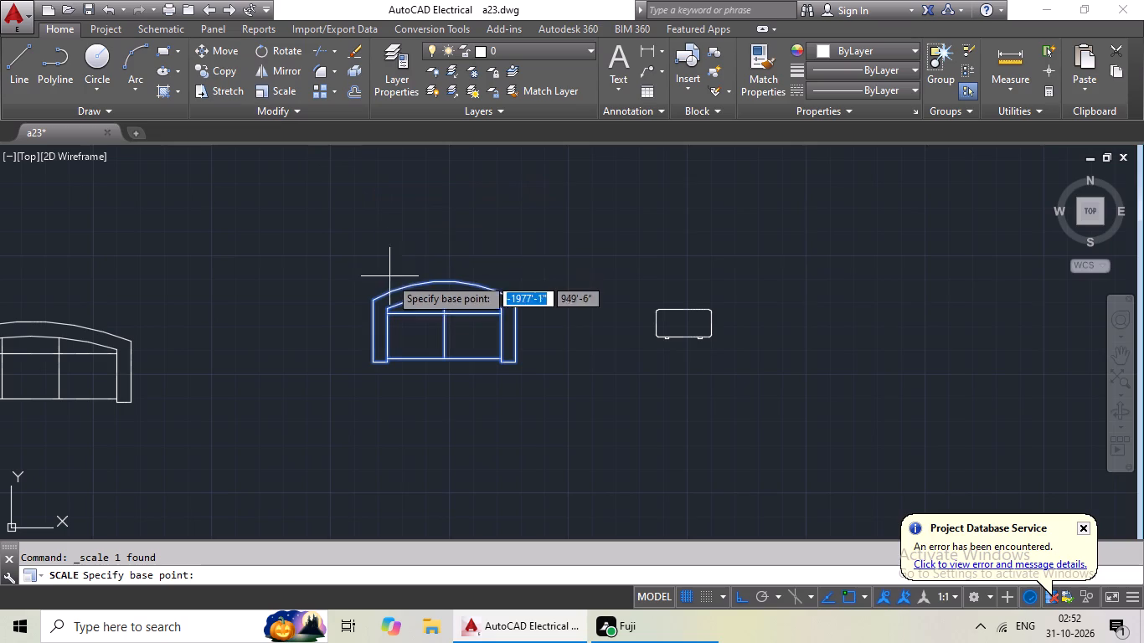
left_click(376, 332)
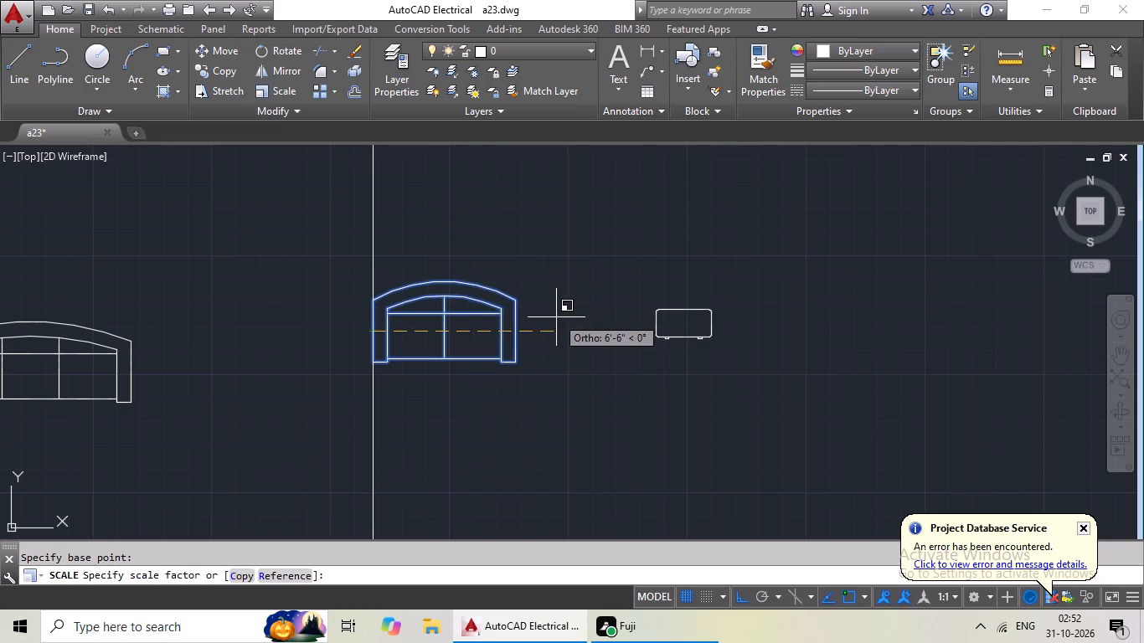
left_click(273, 574)
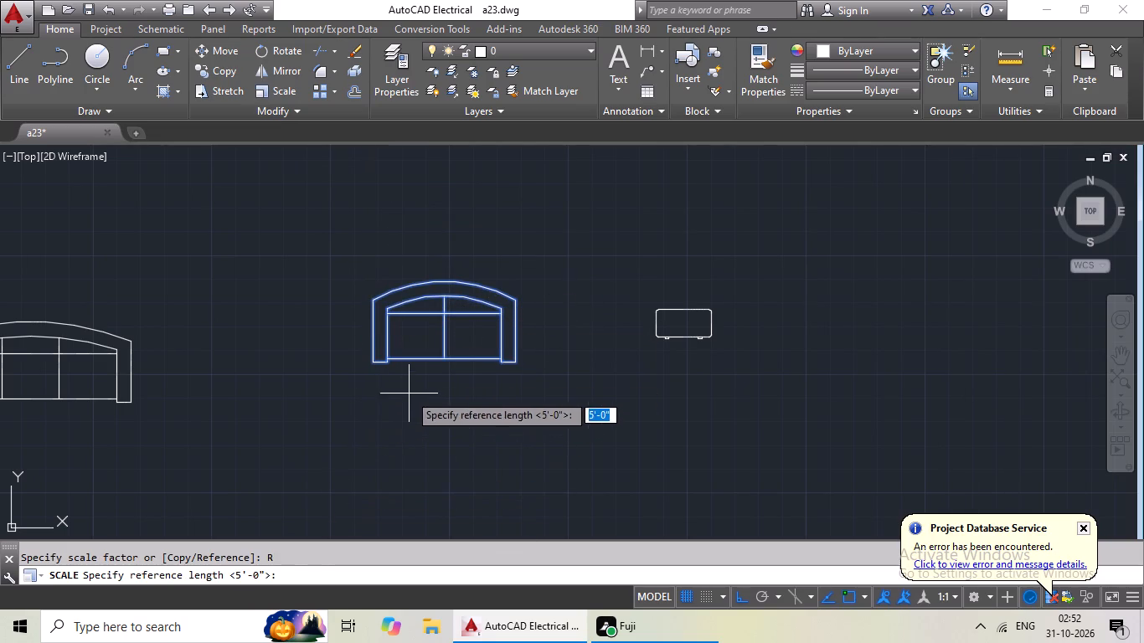
left_click(368, 331)
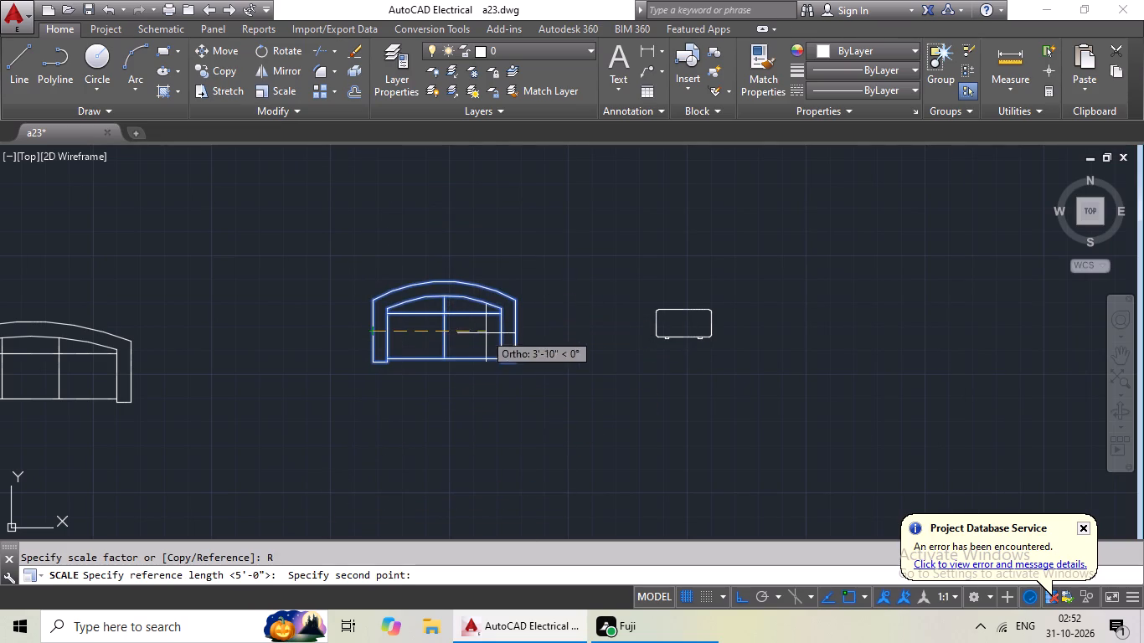
left_click(518, 327)
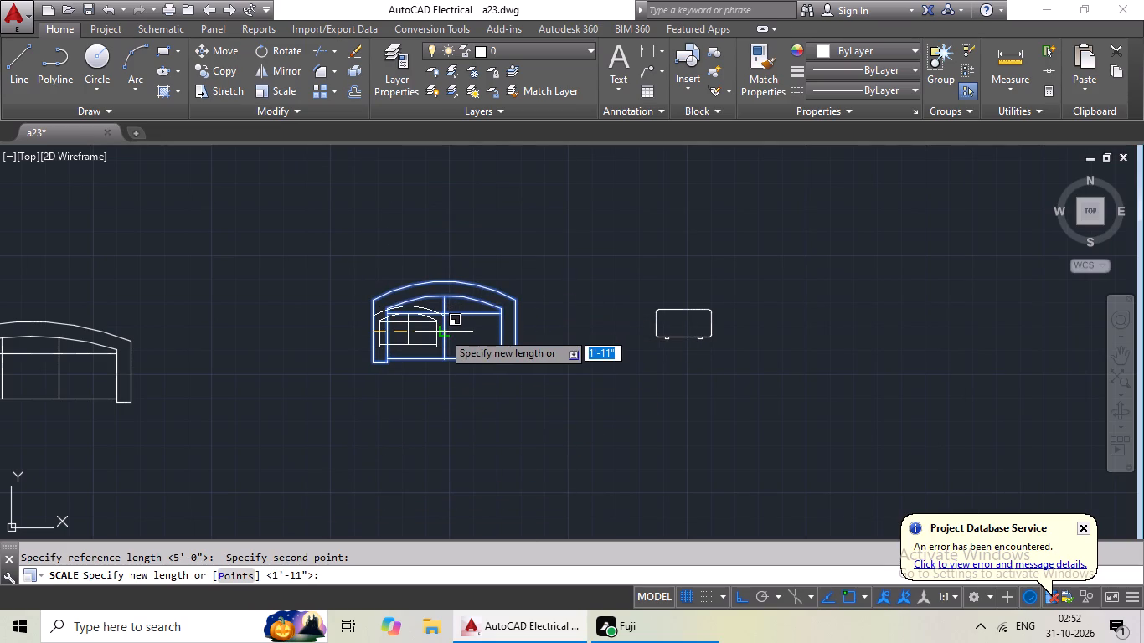
left_click(437, 332)
Scale the three-seat sofa block beside the plan by reference from the middle of its left edge, reducing its width to about 3'-0".
scroll(486, 332, "down", 1)
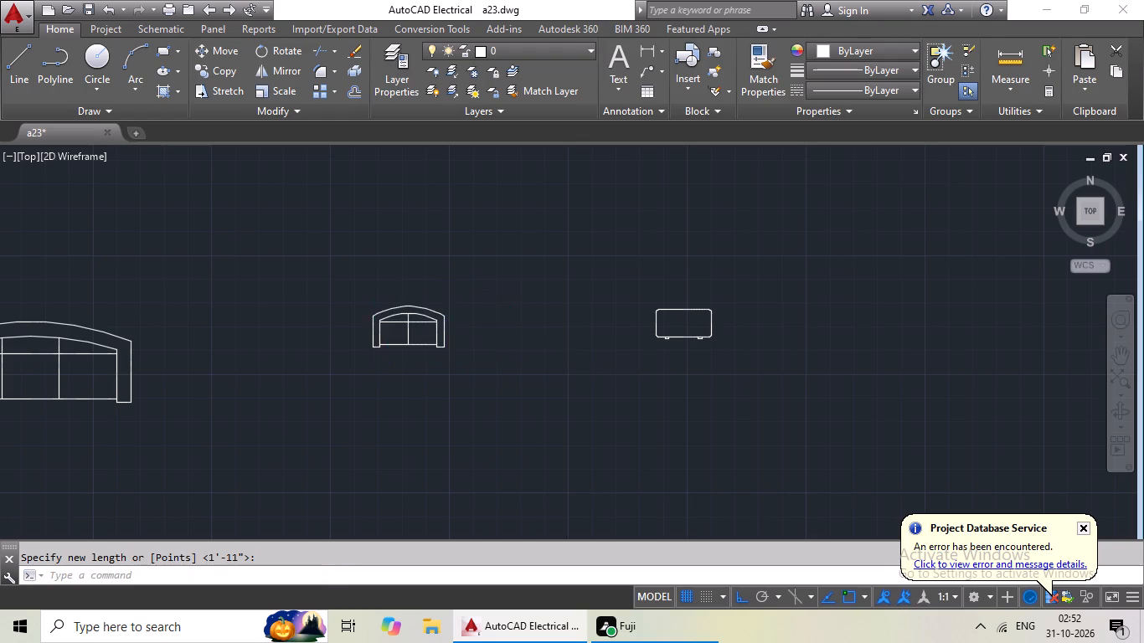
scroll(486, 332, "down", 1)
middle_click_drag(403, 363, 554, 327)
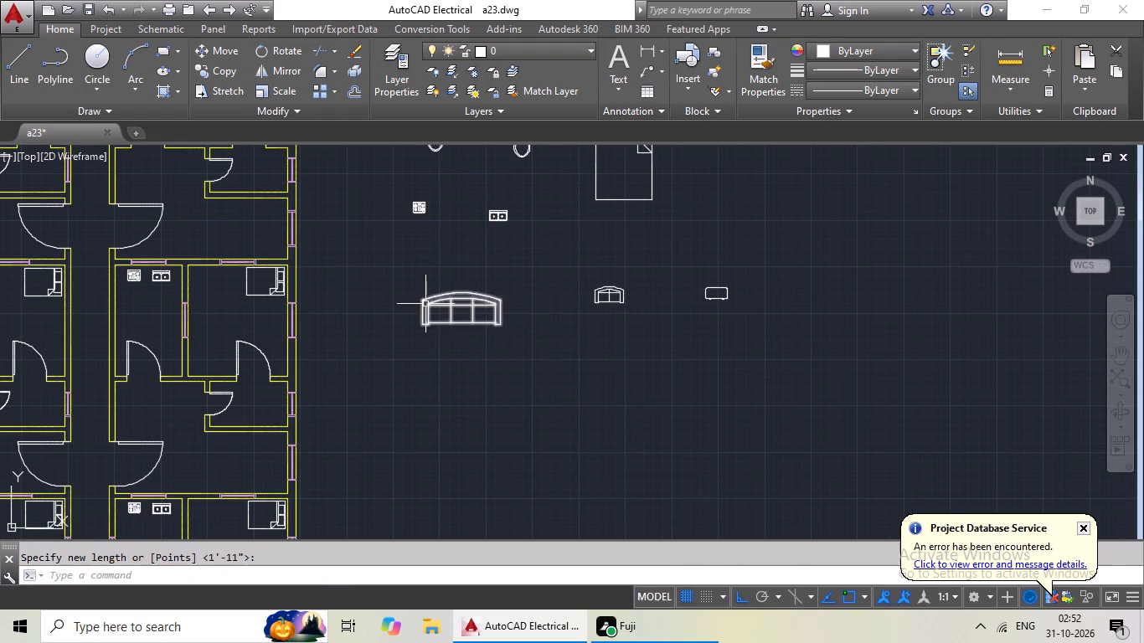
left_click(425, 305)
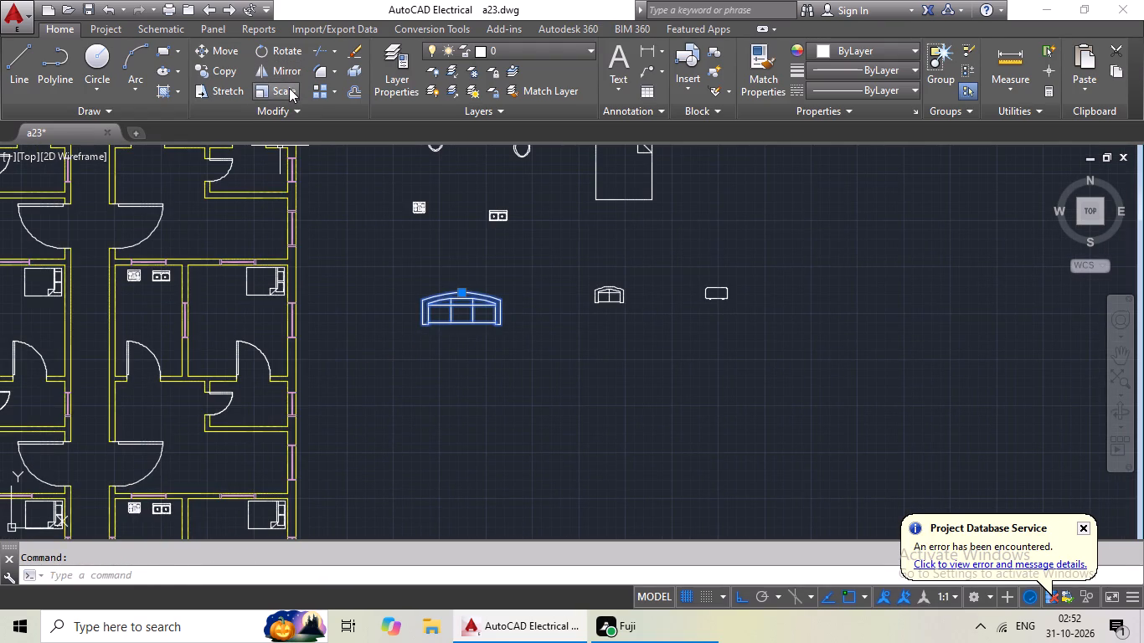
left_click(289, 88)
scroll(444, 321, "up", 2)
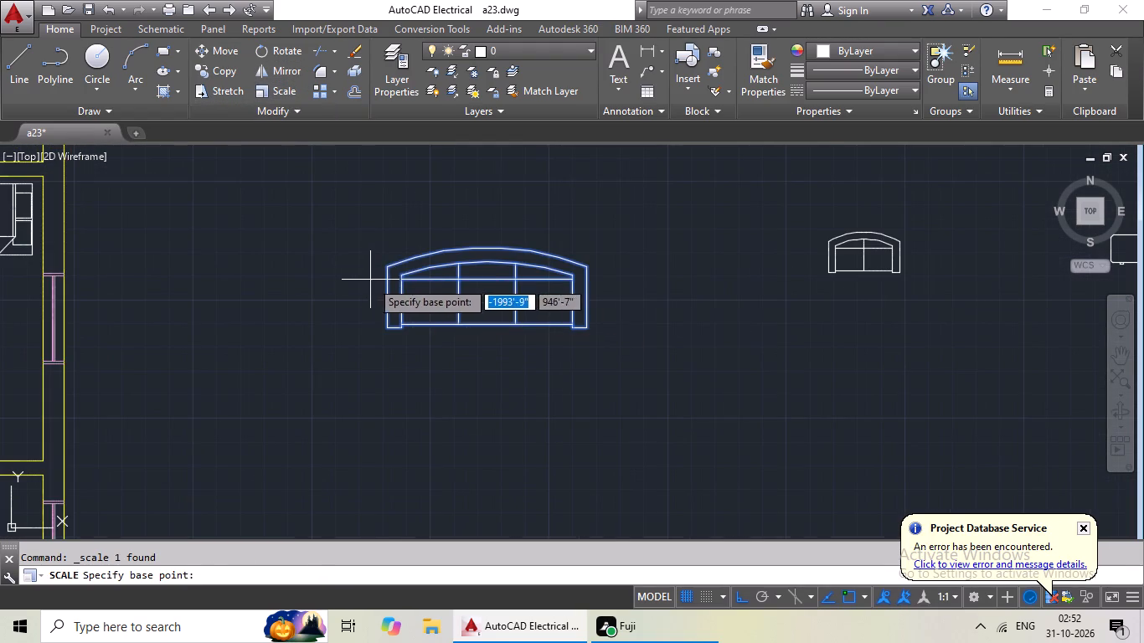
left_click(384, 294)
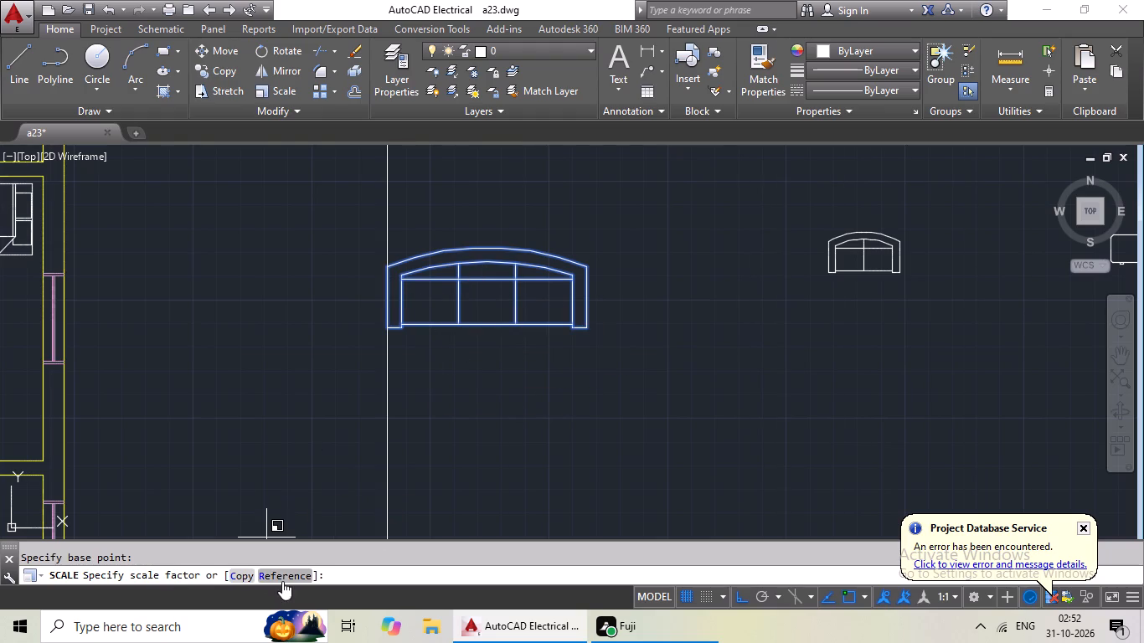
left_click(282, 579)
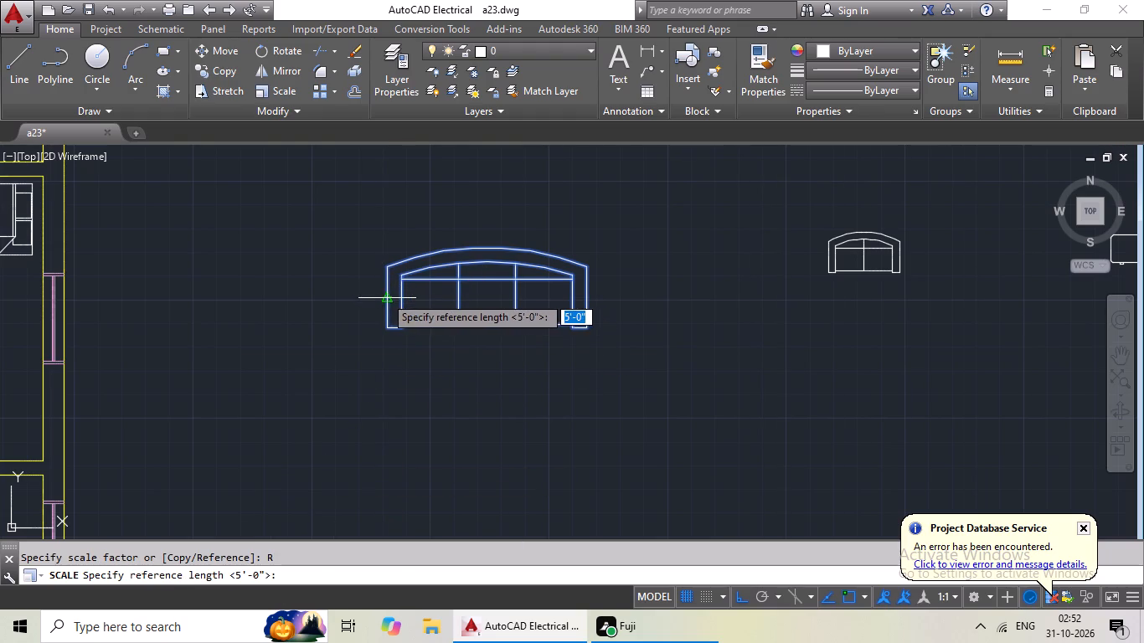
left_click(384, 296)
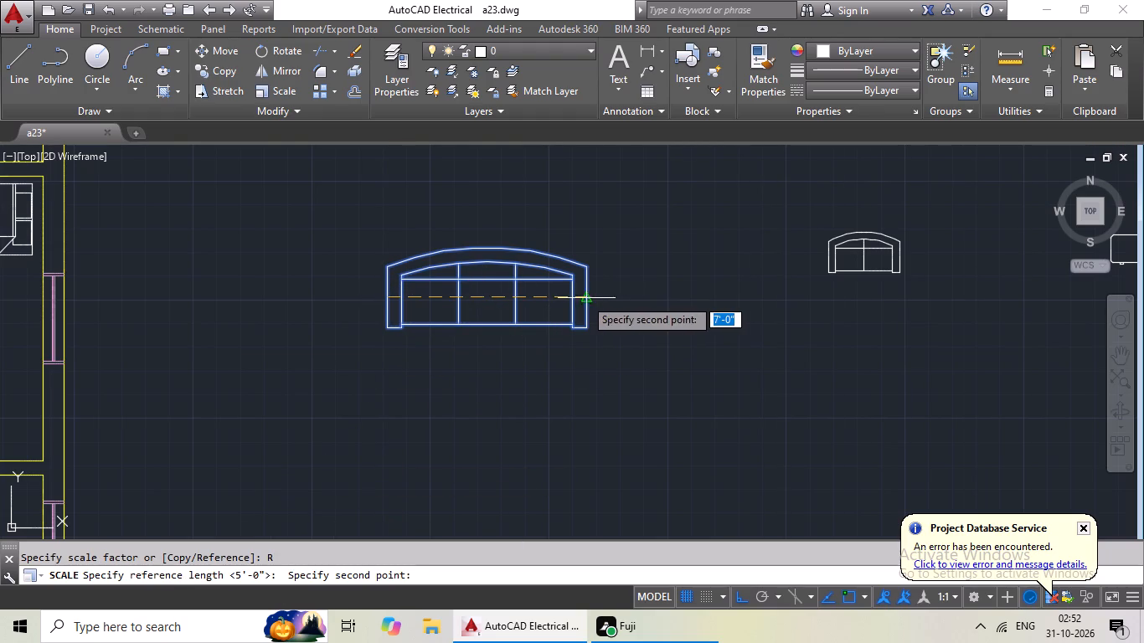
left_click(585, 298)
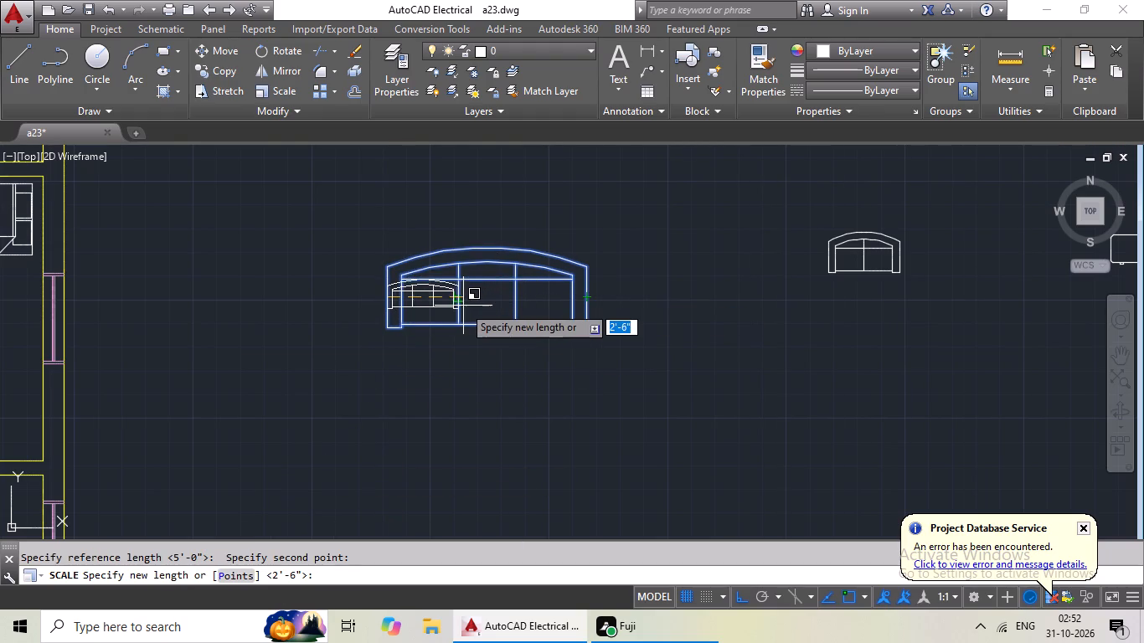
left_click(472, 306)
Scale the two-seat sofa block by reference from the middle of its left edge, reducing it to about 70% of its width.
scroll(609, 296, "down", 2)
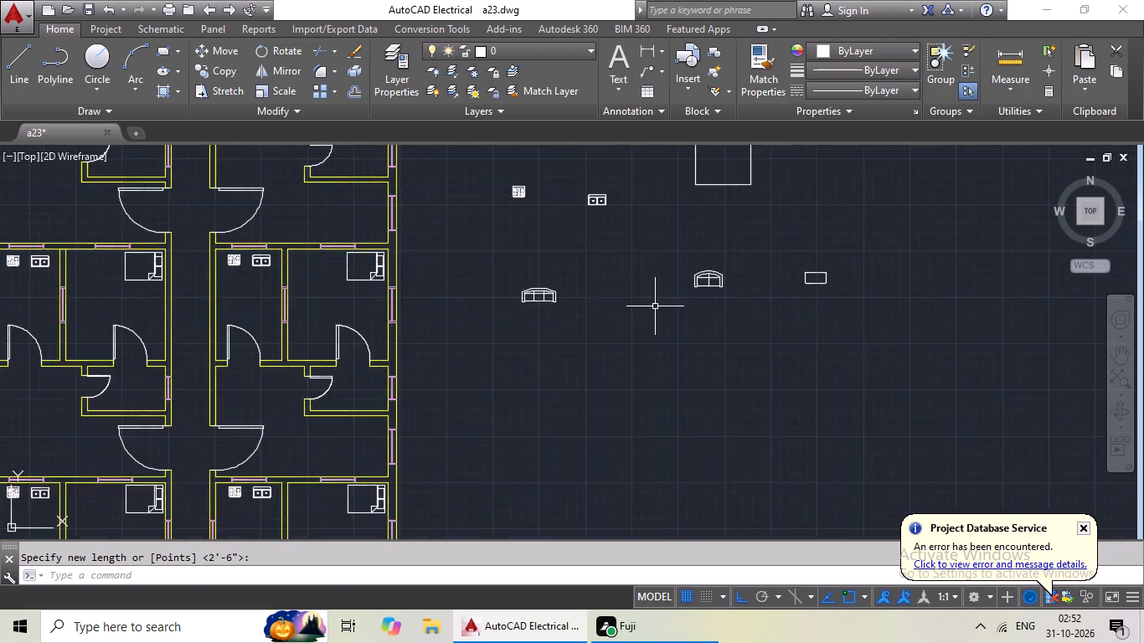
scroll(657, 307, "down", 1)
scroll(701, 287, "up", 3)
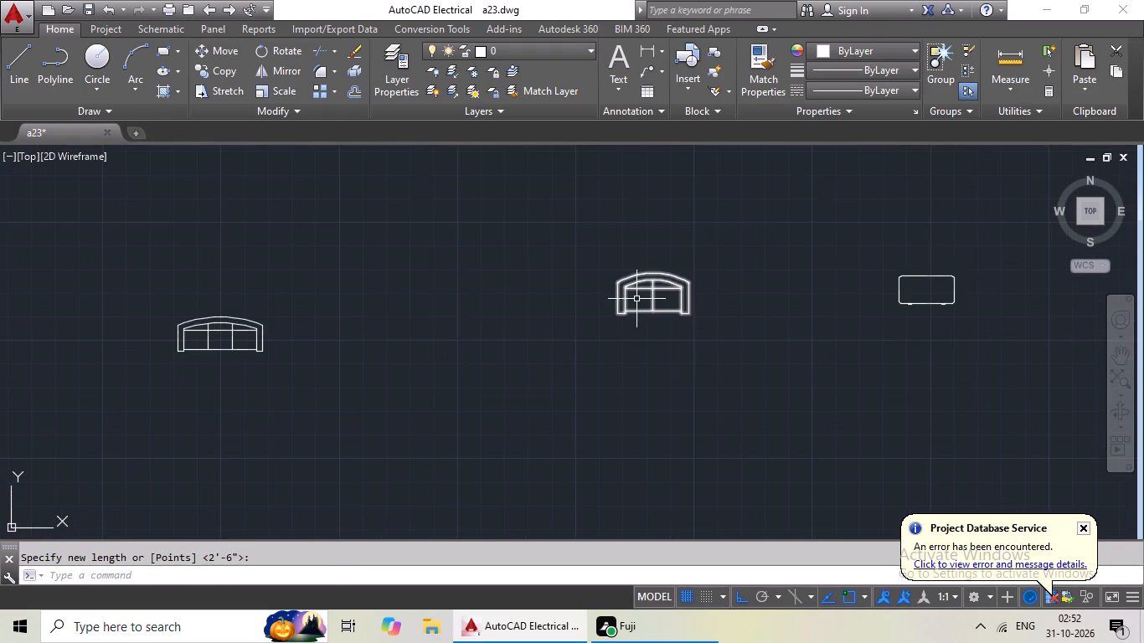
left_click(625, 303)
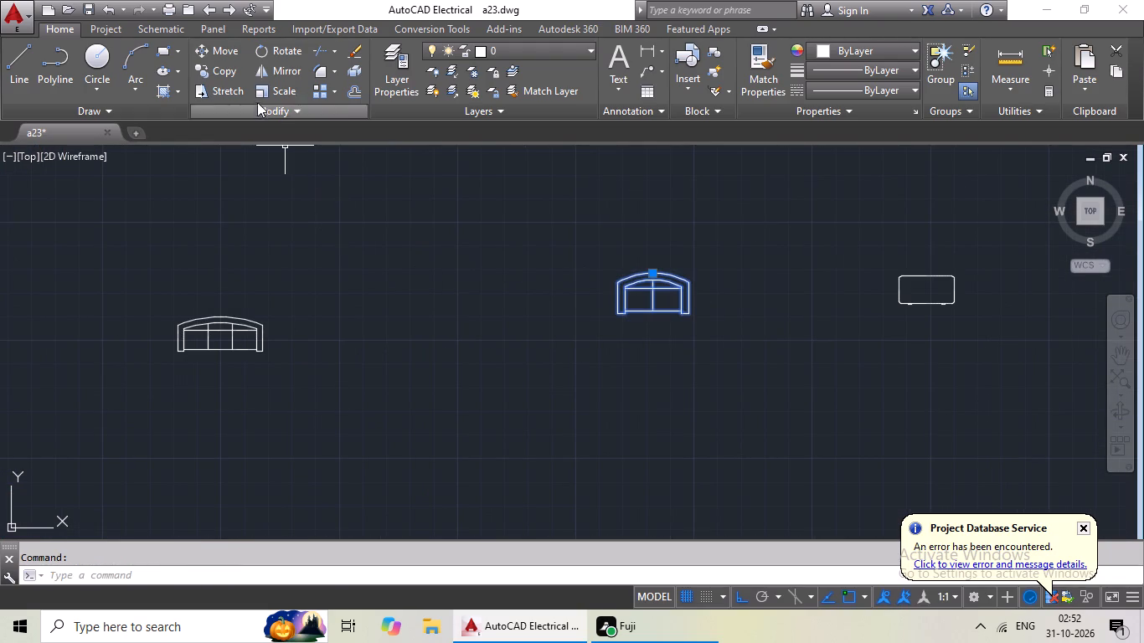
left_click(277, 89)
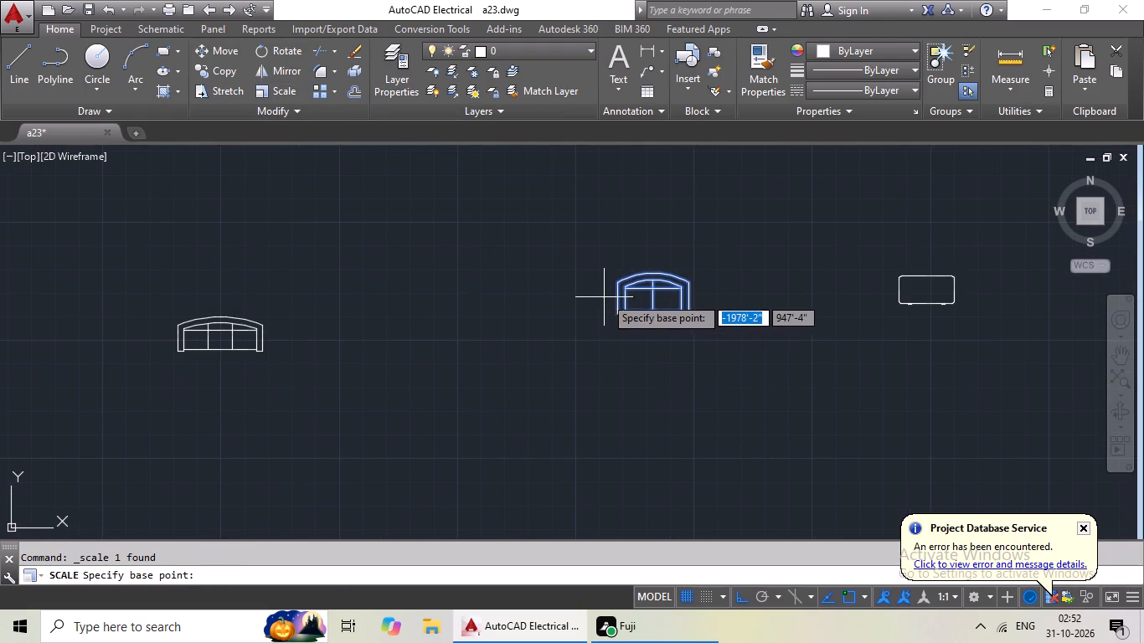
left_click(619, 294)
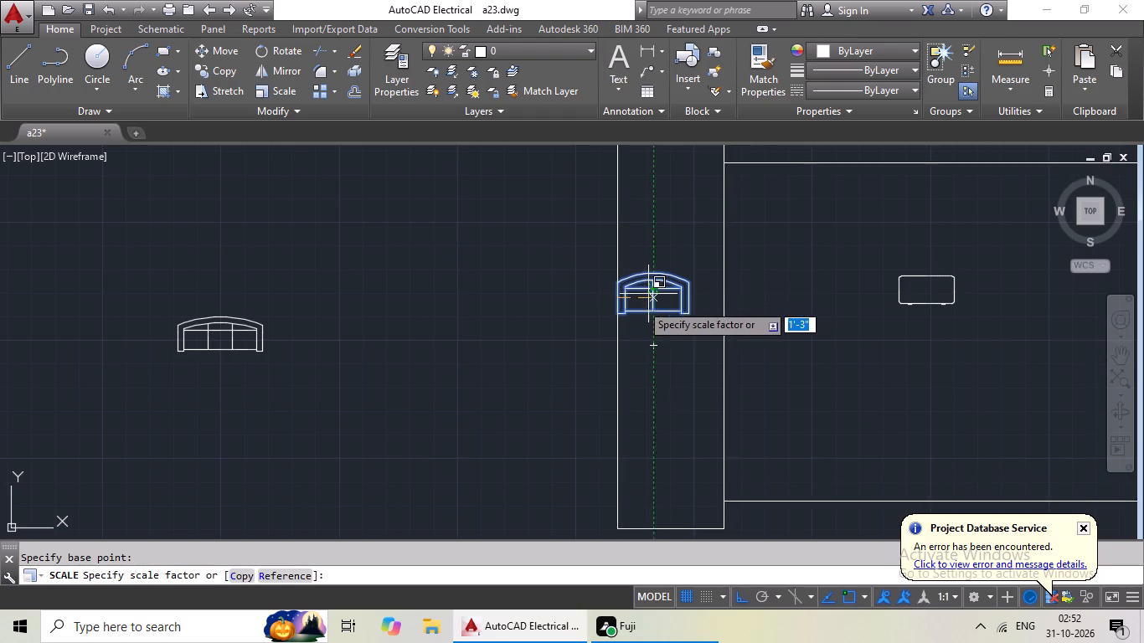
left_click(301, 573)
scroll(645, 290, "up", 3)
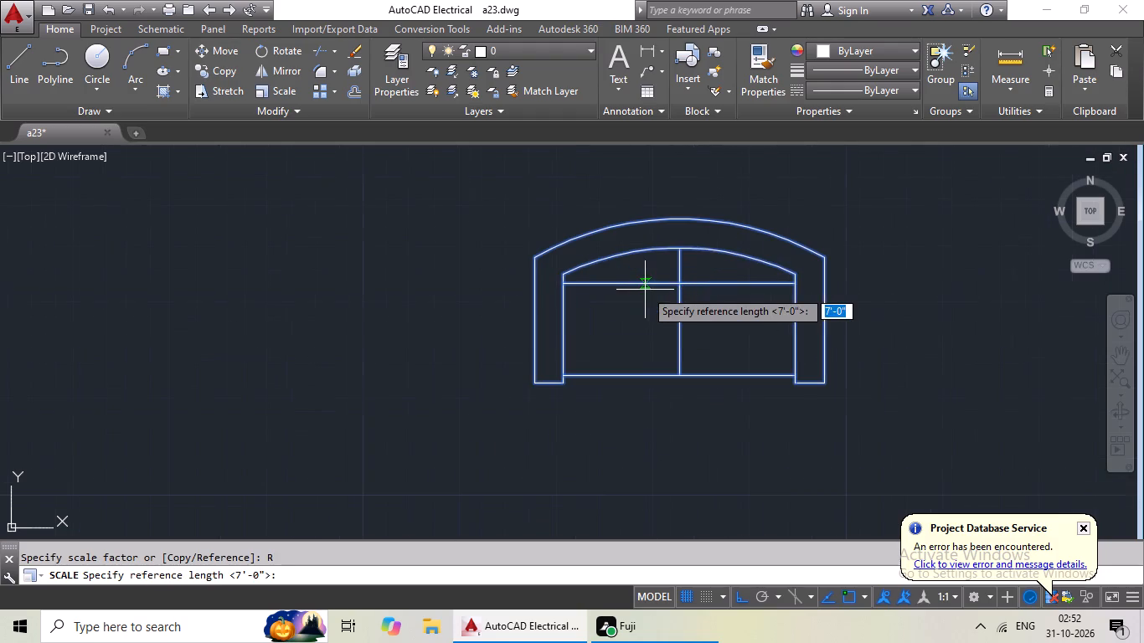
left_click(529, 322)
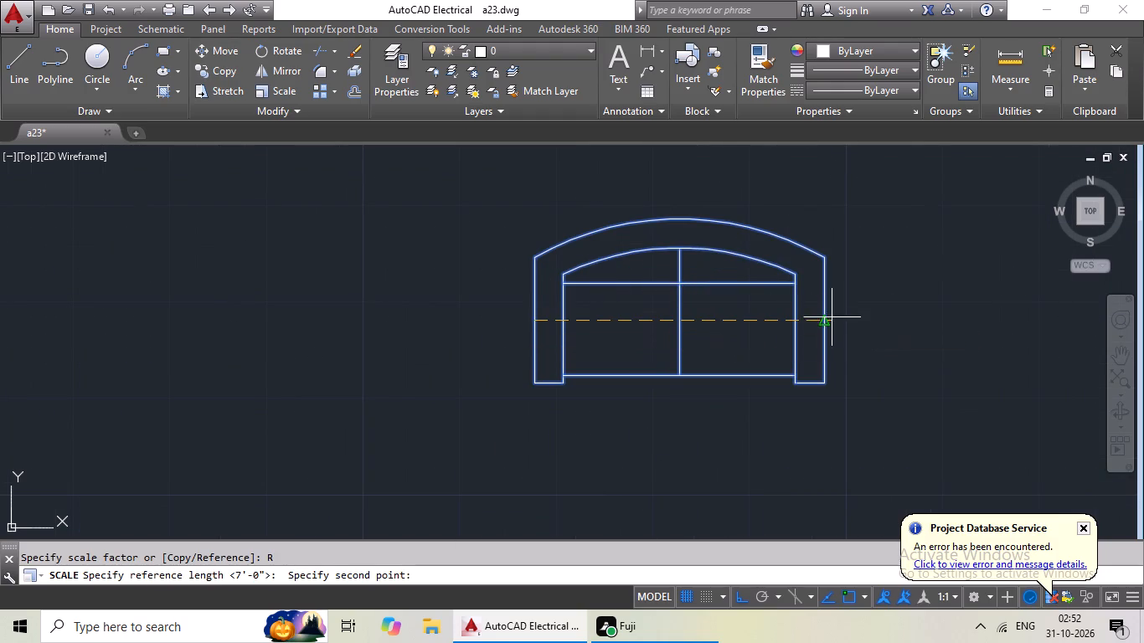
left_click(823, 320)
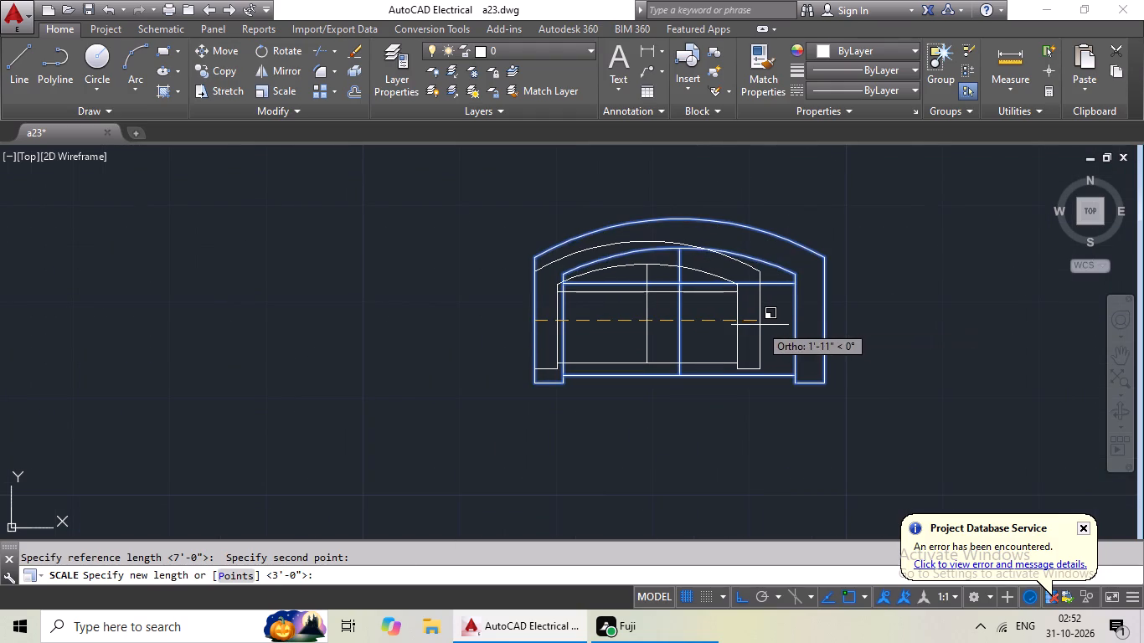
left_click(739, 330)
Copy the scaled rectangular table block into the hall of the yellow-walled plan's top-left unit, near the lower-left corner above the window.
scroll(741, 330, "down", 6)
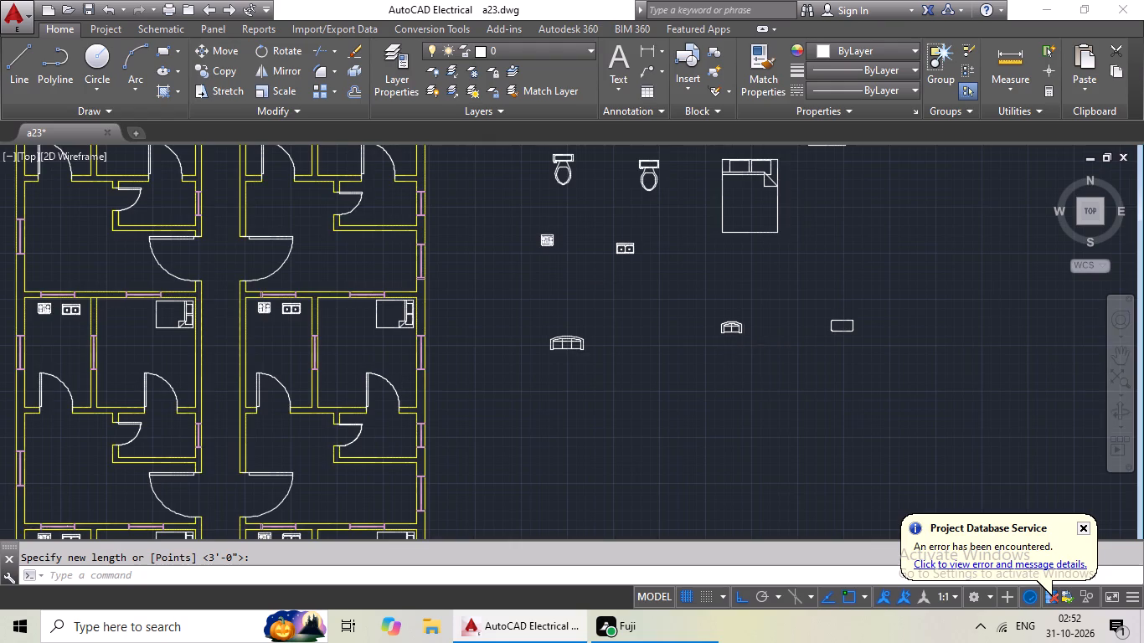
middle_click_drag(816, 362, 785, 368)
left_click(780, 344)
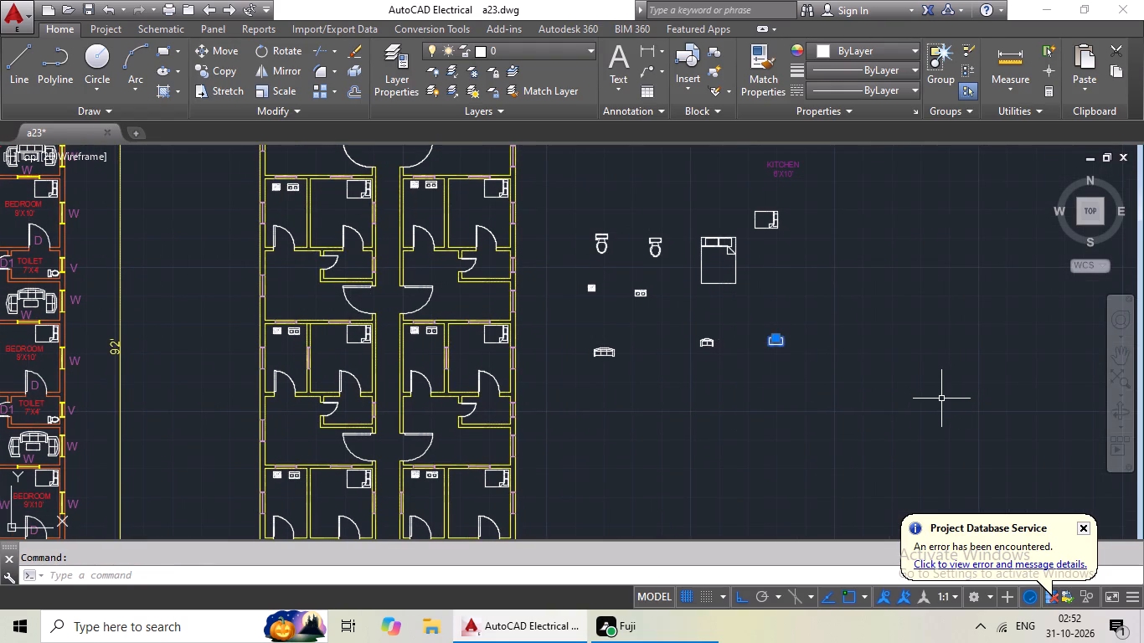
key("ctrl+c")
key("ctrl+v")
middle_click_drag(672, 445, 686, 467)
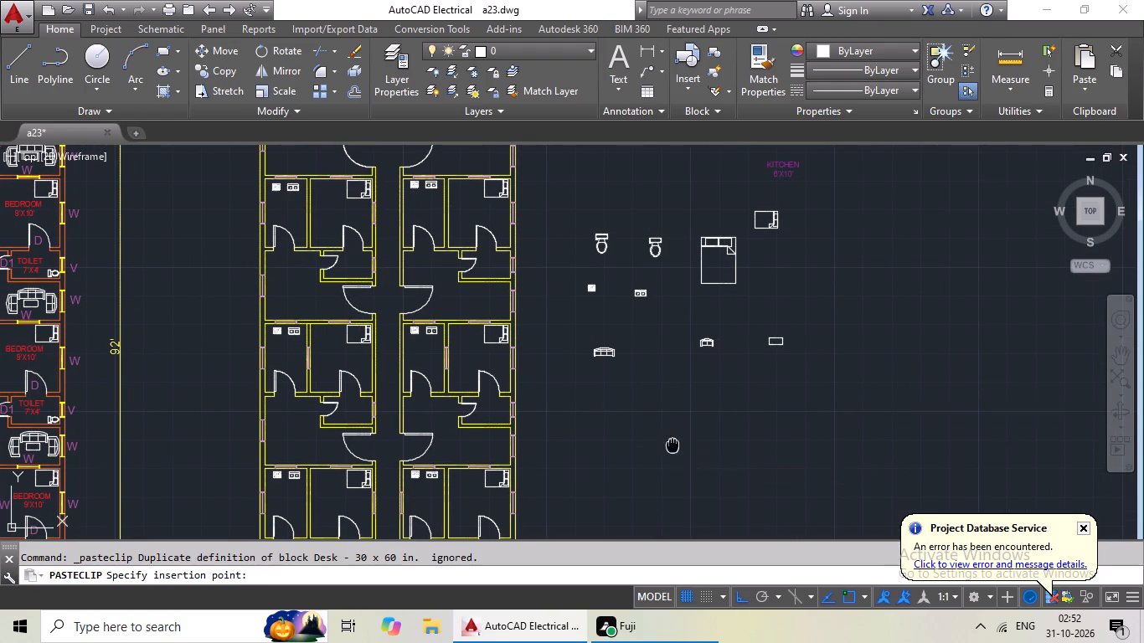
middle_click_drag(686, 467, 693, 578)
middle_click_drag(662, 426, 928, 567)
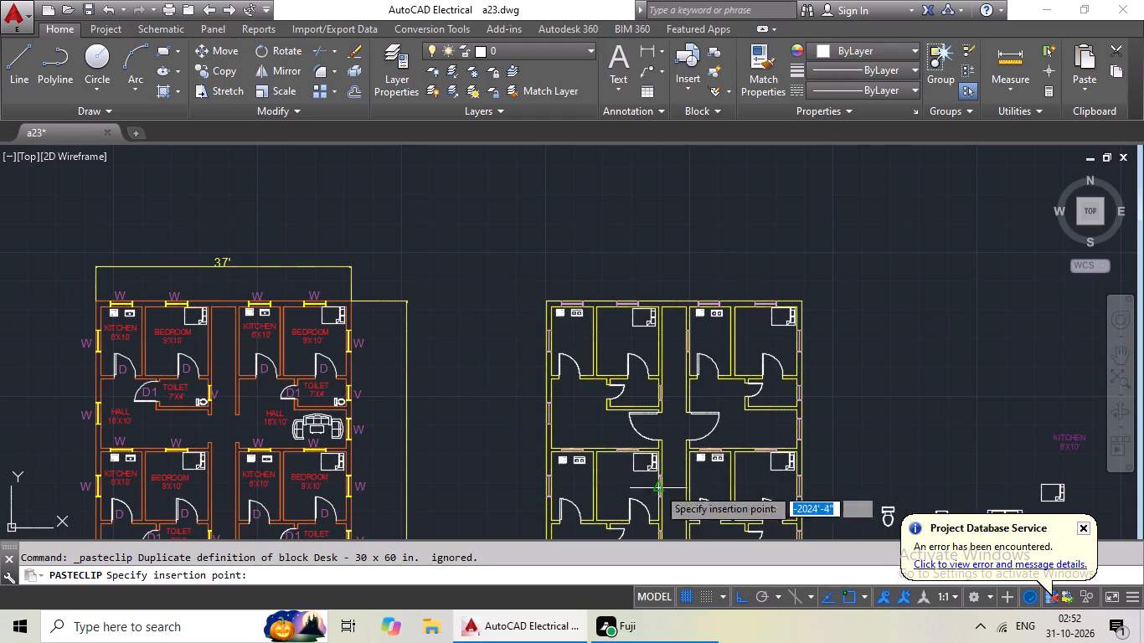
scroll(575, 417, "up", 2)
middle_click_drag(574, 438, 595, 348)
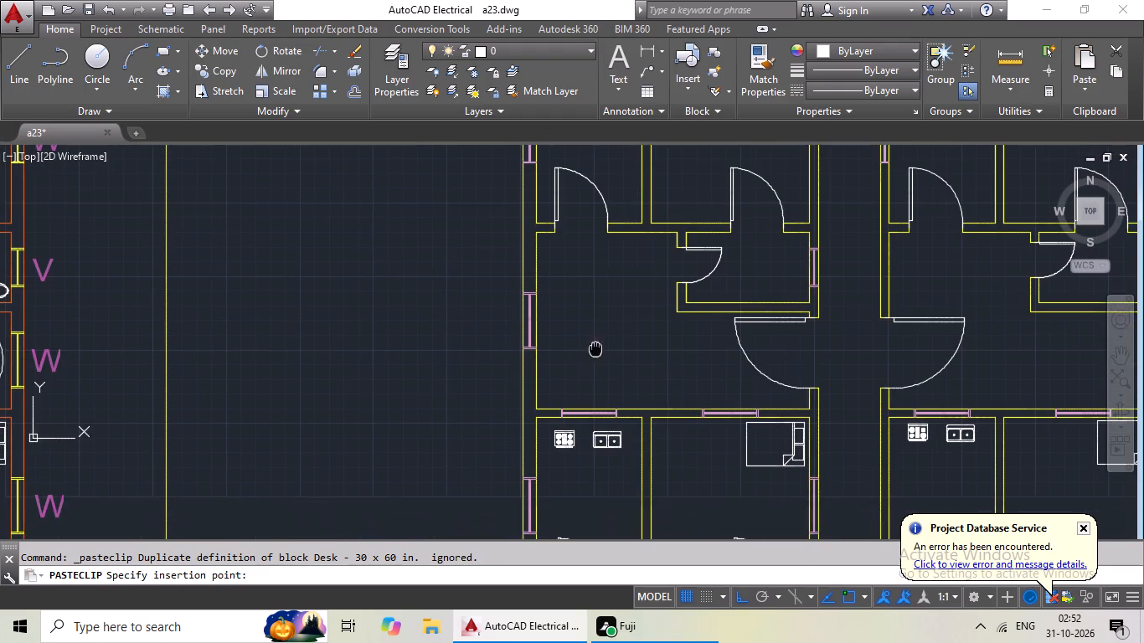
scroll(587, 373, "up", 2)
scroll(562, 391, "down", 1)
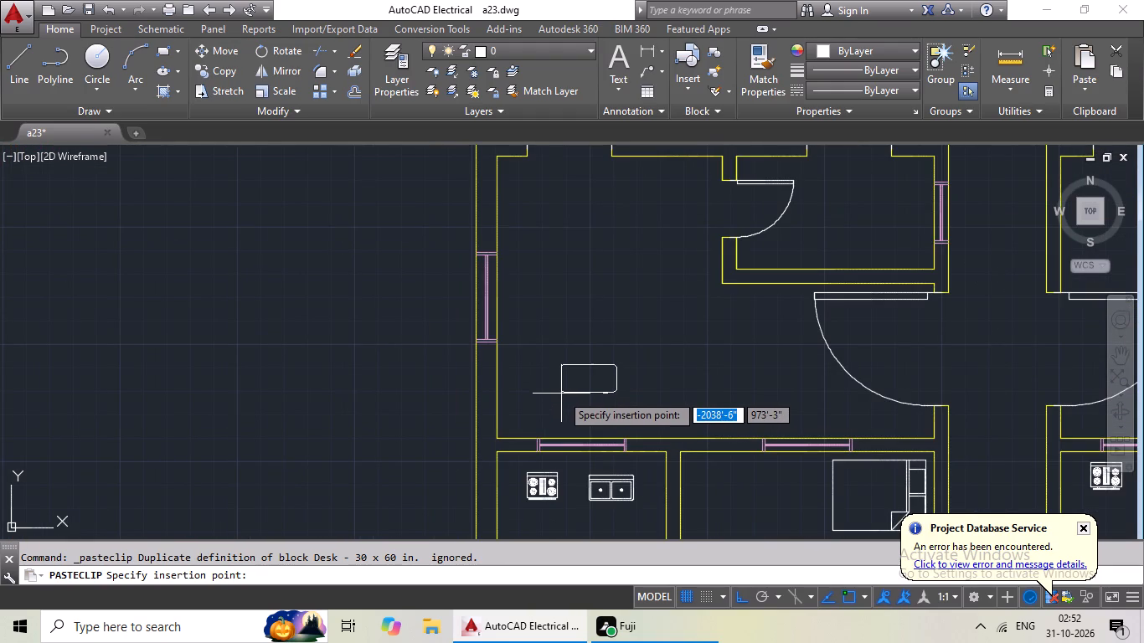
left_click(561, 394)
Copy the scaled three-seat sofa into the top-left unit's hall, centred just above the table.
scroll(749, 404, "down", 2)
middle_click_drag(753, 403, 554, 322)
scroll(896, 383, "down", 1)
middle_click_drag(902, 387, 902, 386)
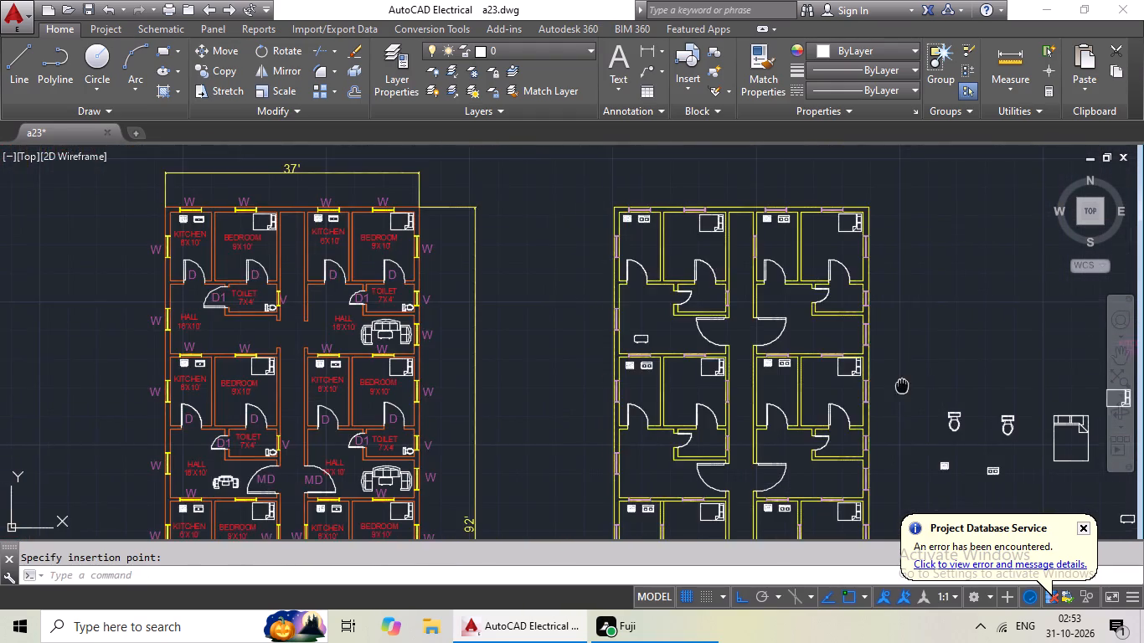
middle_click_drag(902, 386, 690, 325)
left_click(755, 471)
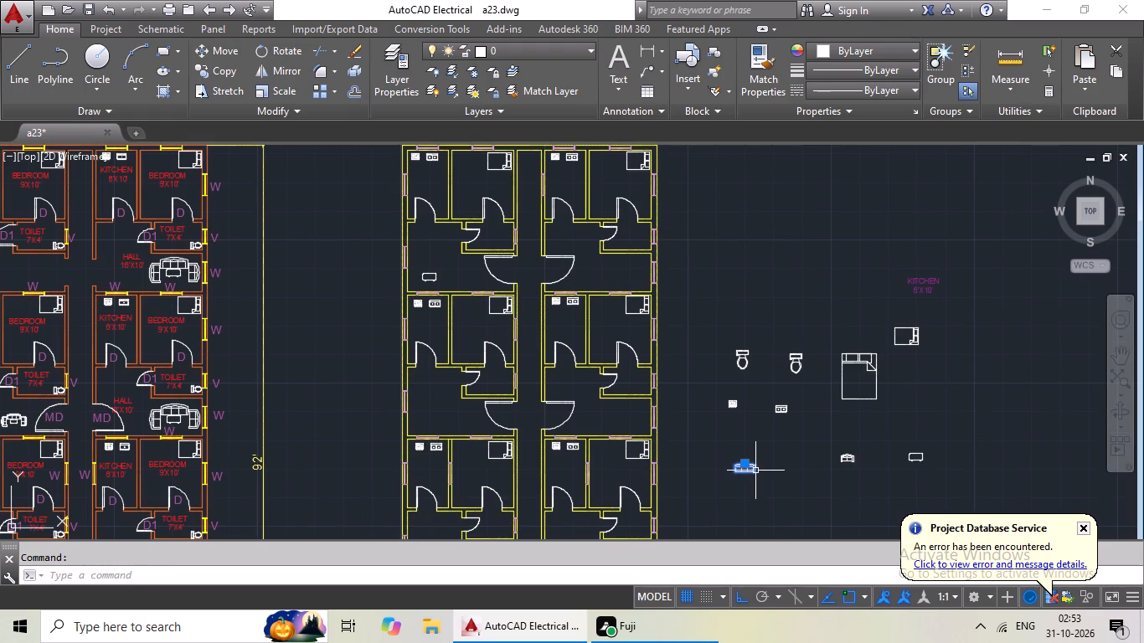
key("ctrl+c")
key("ctrl+v")
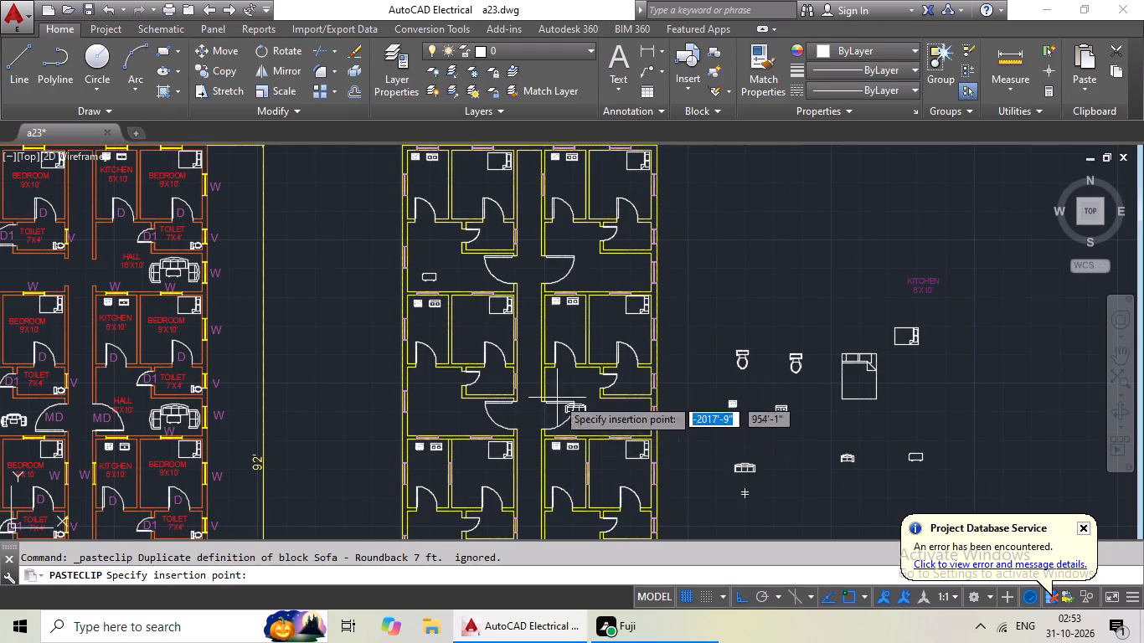
scroll(434, 264, "up", 4)
scroll(356, 301, "up", 2)
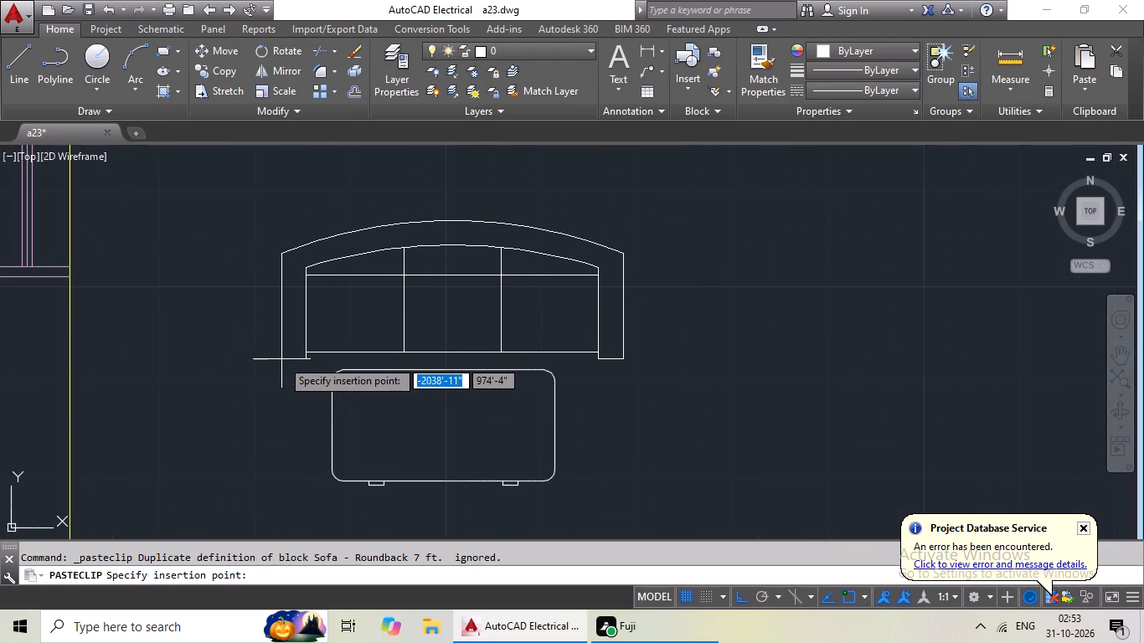
left_click(281, 359)
Rotate the scaled two-seat sofa beside the plan by 270° about its upper-right corner, so its back faces right.
scroll(667, 332, "down", 3)
scroll(751, 378, "down", 1)
middle_click_drag(832, 408, 820, 399)
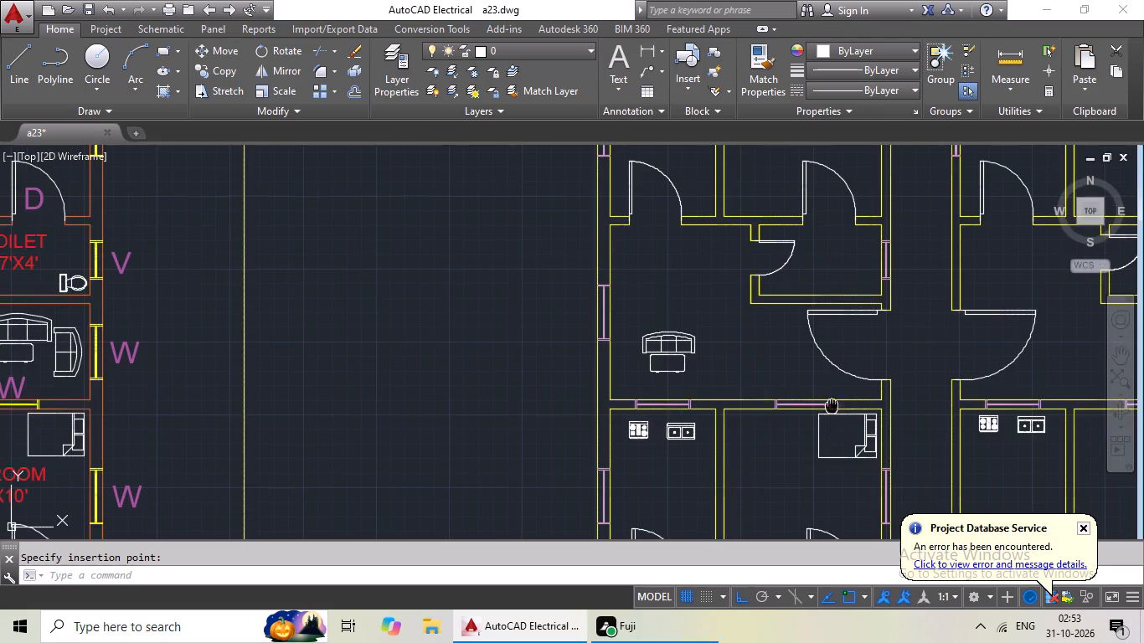
middle_click_drag(820, 399, 478, 257)
middle_click_drag(942, 388, 750, 332)
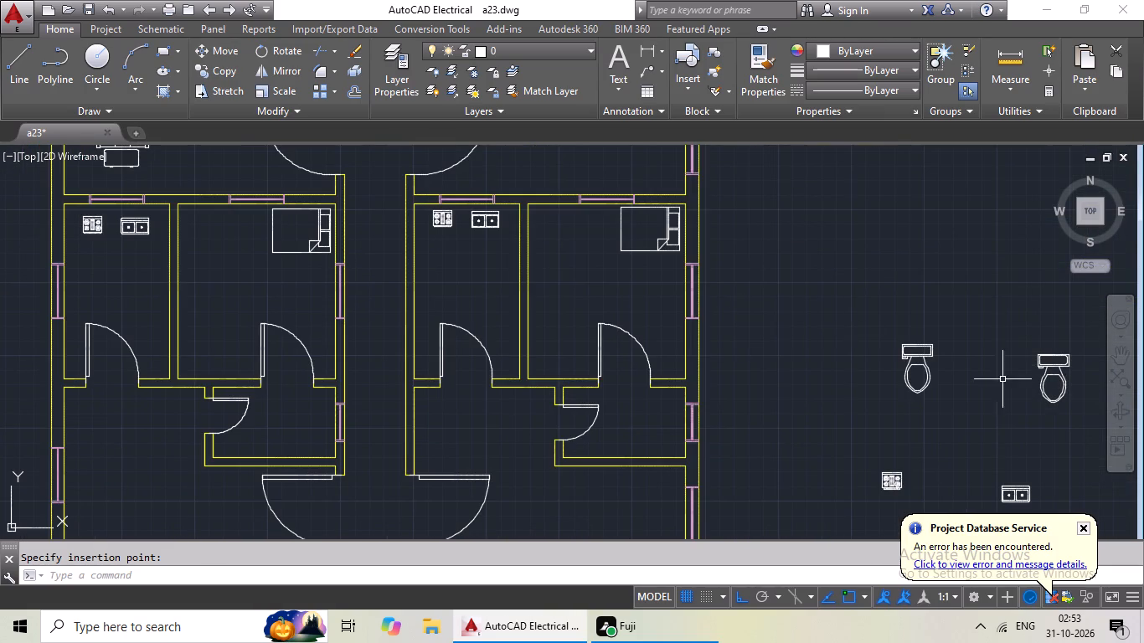
scroll(983, 383, "down", 2)
middle_click_drag(728, 315, 647, 280)
middle_click_drag(776, 350, 655, 305)
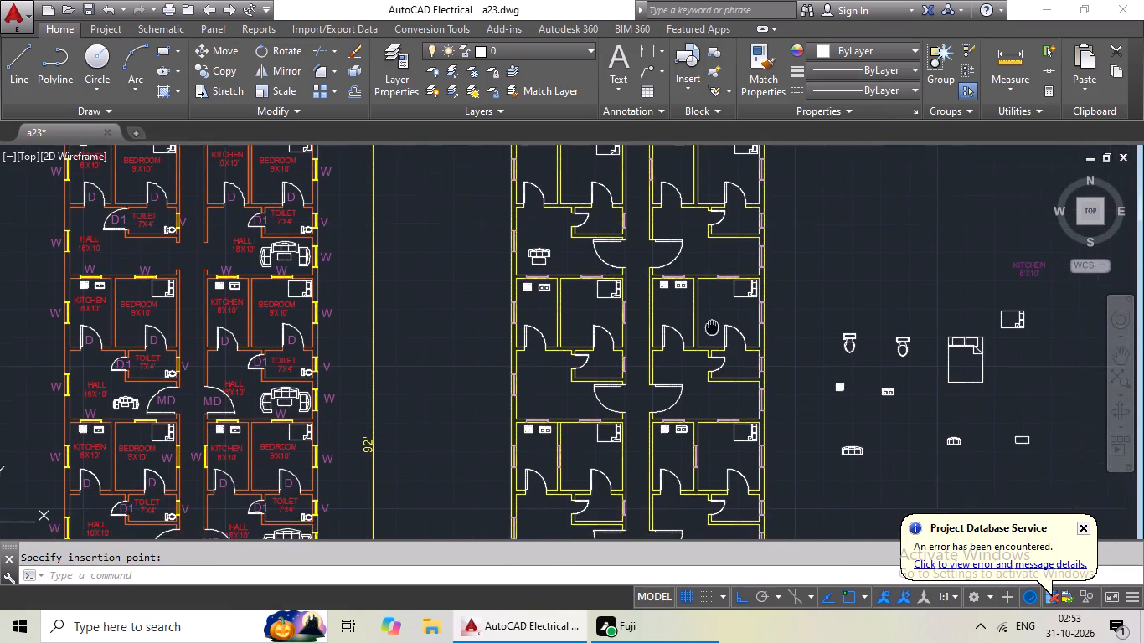
middle_click_drag(655, 305, 591, 280)
scroll(786, 355, "up", 2)
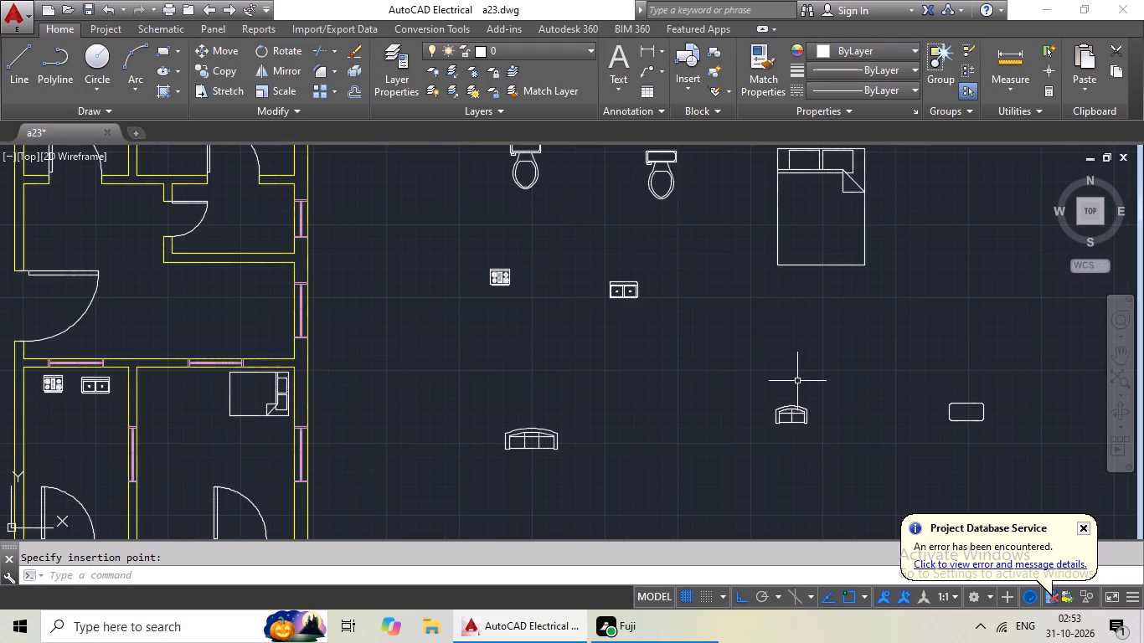
scroll(797, 381, "down", 1)
left_click(803, 399)
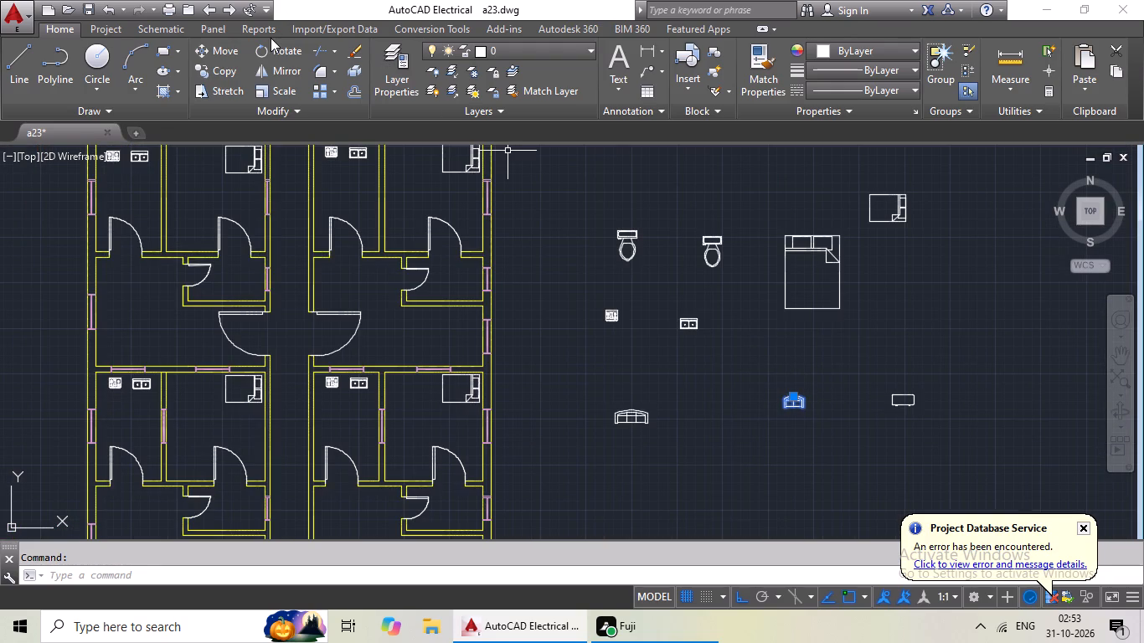
left_click(269, 59)
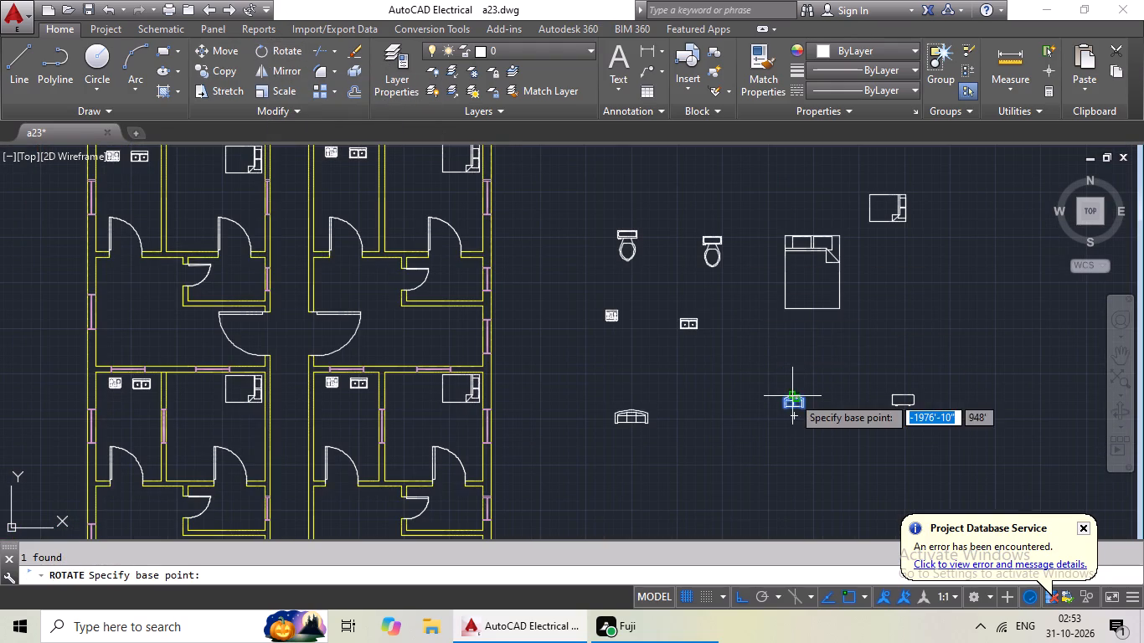
scroll(809, 404, "up", 4)
left_click_drag(786, 389, 785, 398)
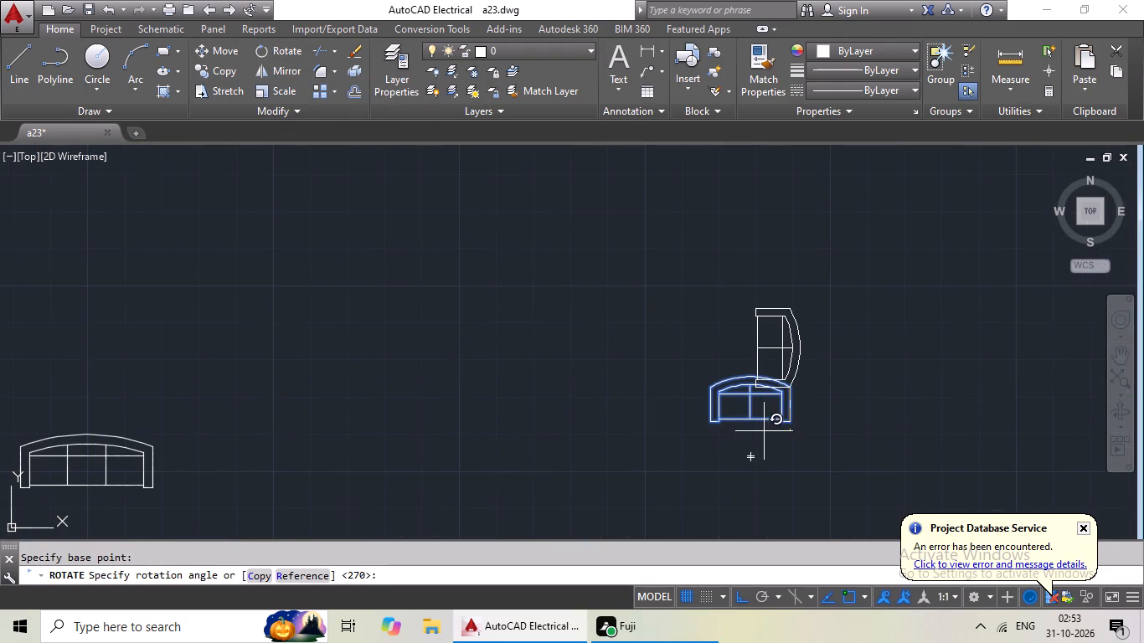
left_click(789, 457)
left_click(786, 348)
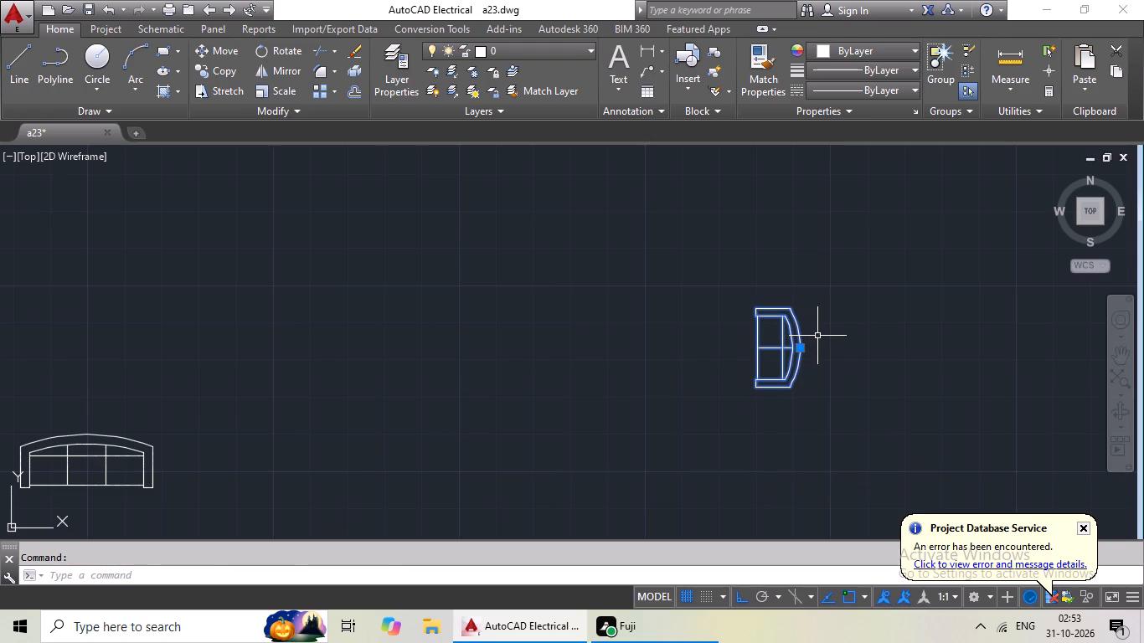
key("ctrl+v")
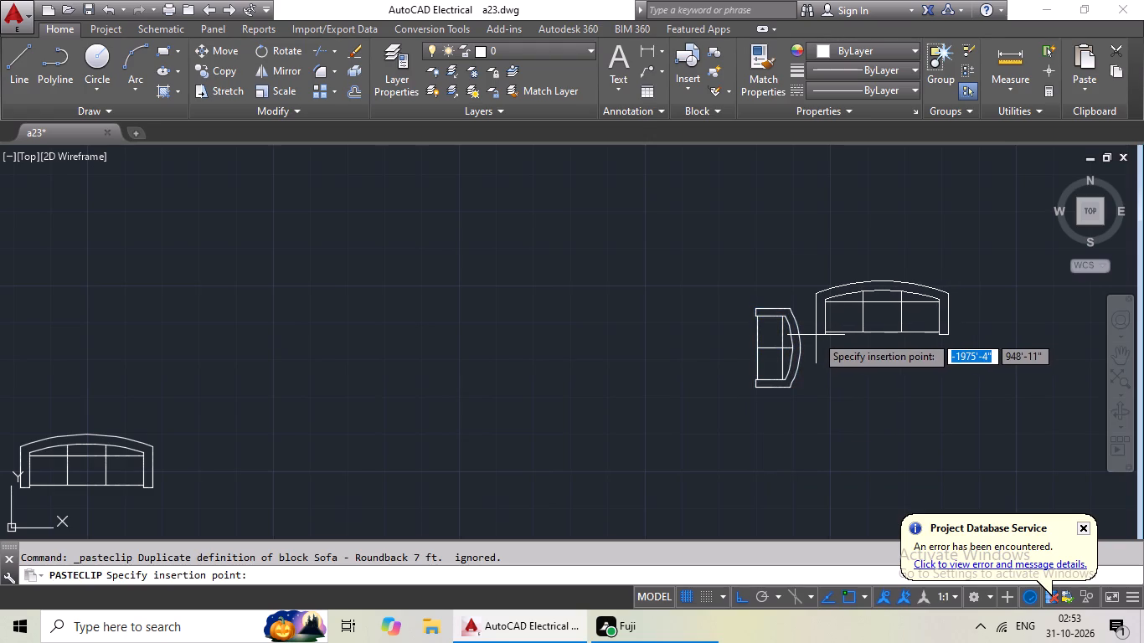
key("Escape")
Copy the rotated two-seat sofa into the yellow-walled plan's top-left unit hall, directly against the table's right side.
left_click(801, 352)
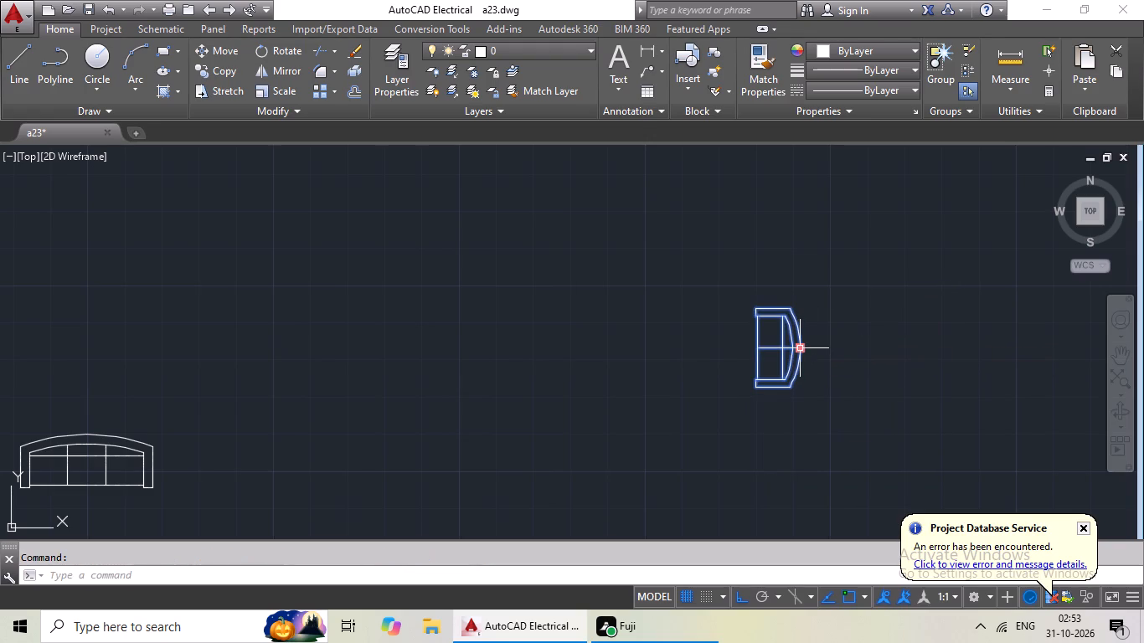
key("ctrl+c")
key("ctrl+v")
scroll(702, 332, "down", 4)
middle_click_drag(578, 293, 794, 350)
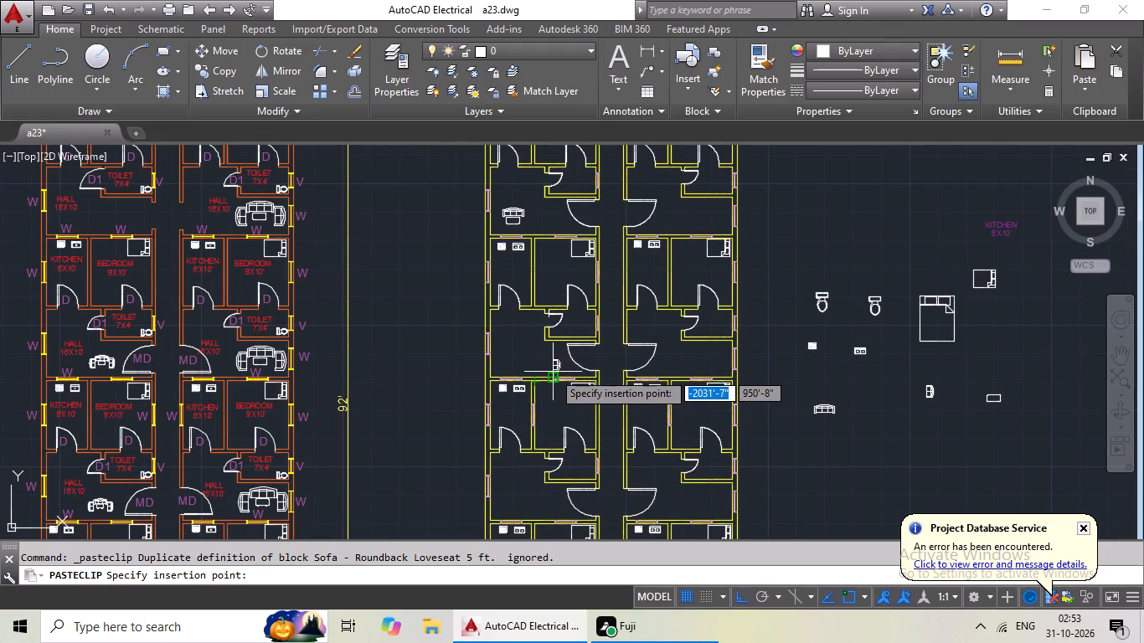
middle_click_drag(526, 207, 510, 342)
middle_click_drag(537, 287, 538, 286)
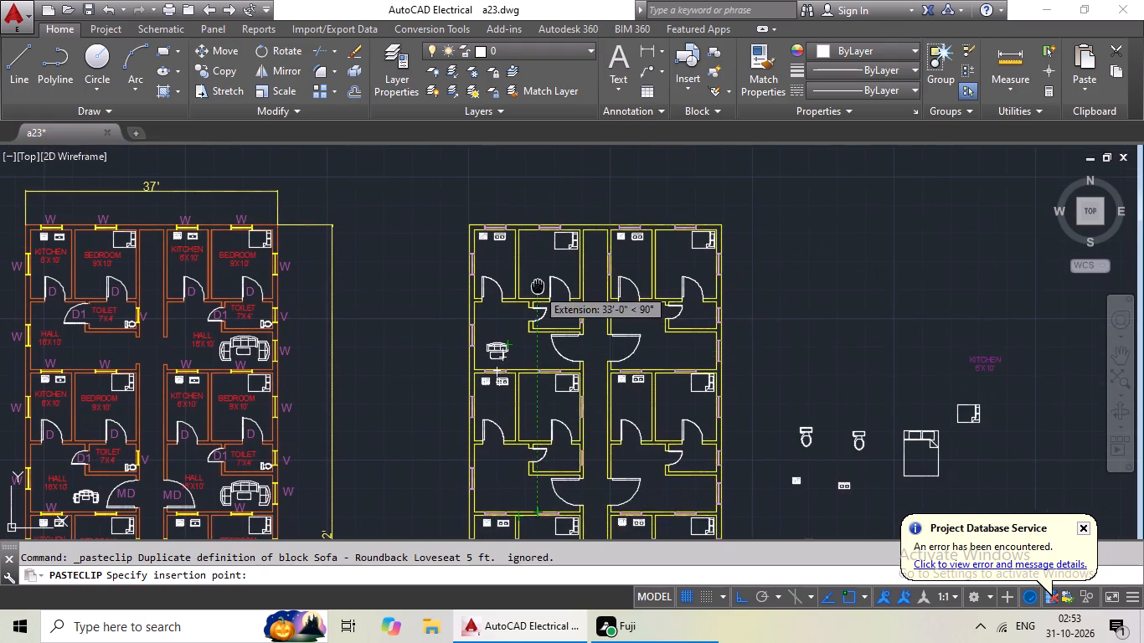
middle_click_drag(538, 286, 575, 212)
middle_click_drag(606, 424, 627, 298)
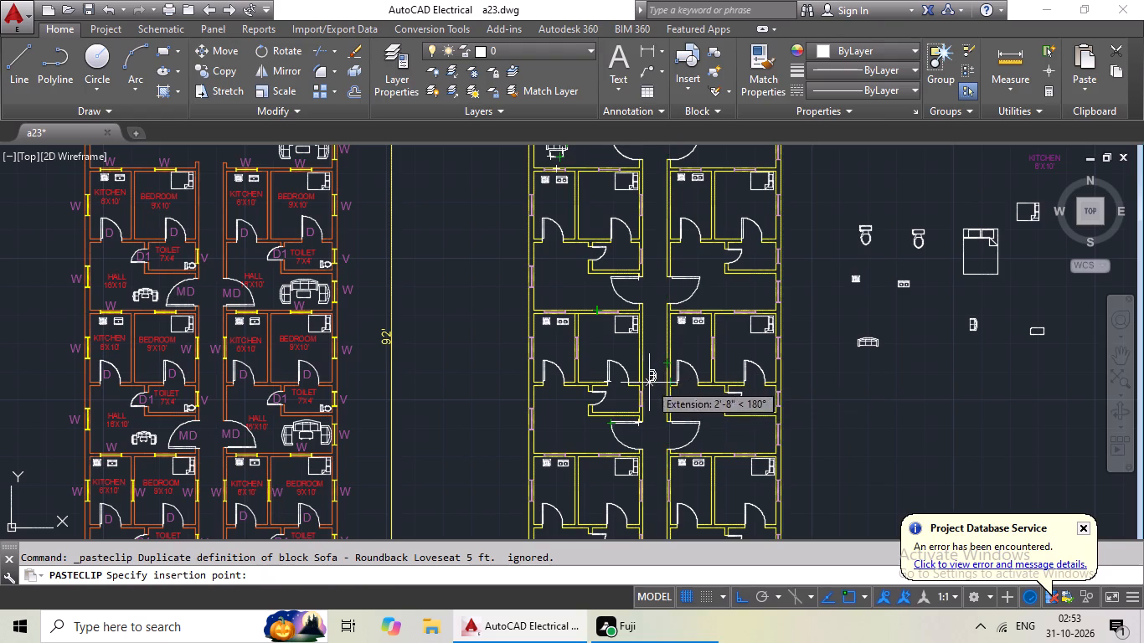
middle_click_drag(591, 327, 546, 440)
middle_click_drag(546, 412, 527, 503)
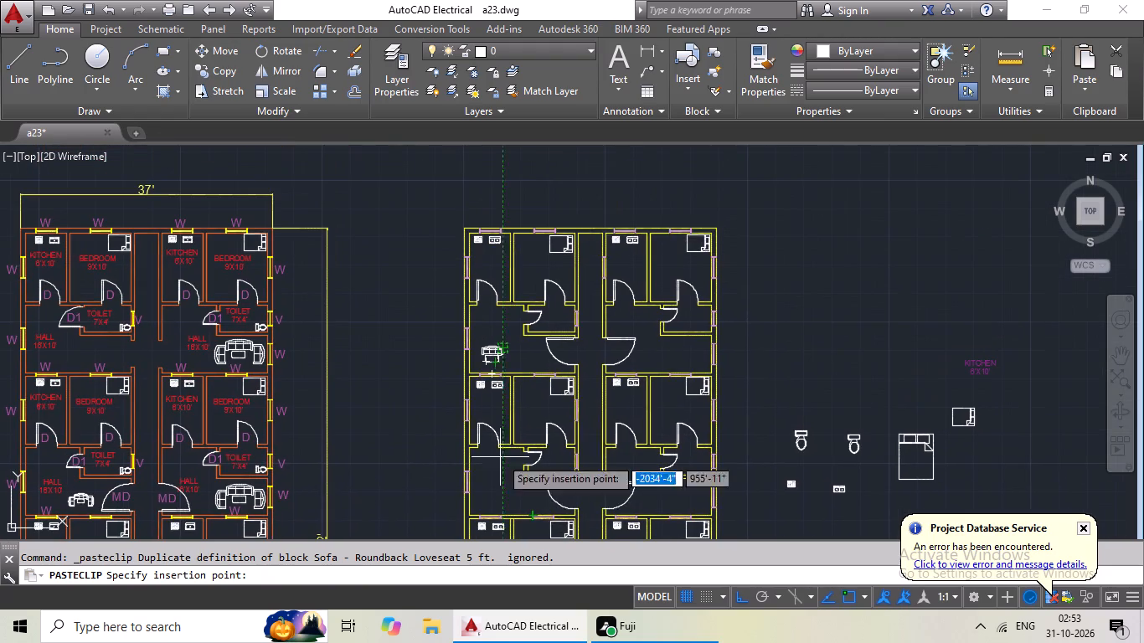
scroll(502, 367, "up", 6)
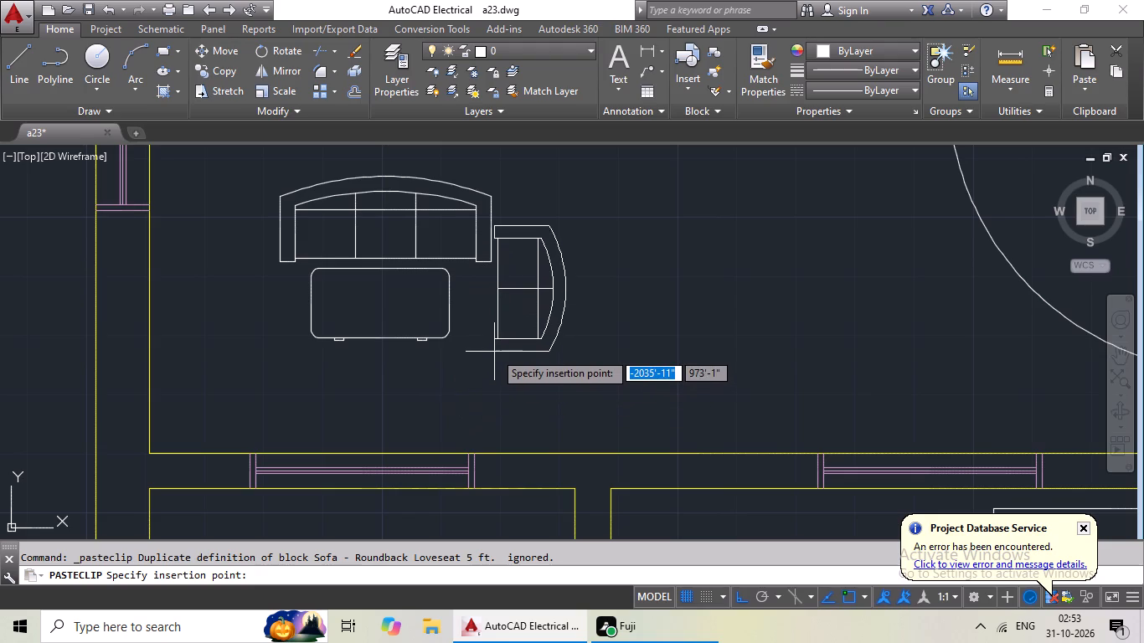
left_click(458, 395)
Delete that two-seat sofa copy and place it again slightly higher and farther right, clear of the table.
scroll(554, 361, "down", 2)
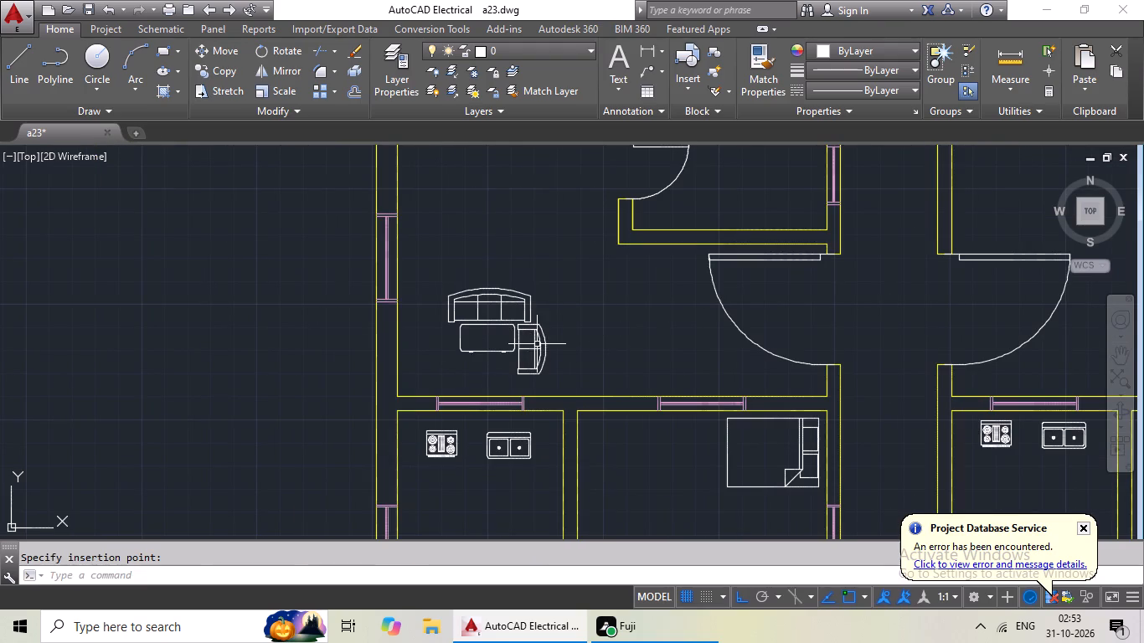
left_click(541, 347)
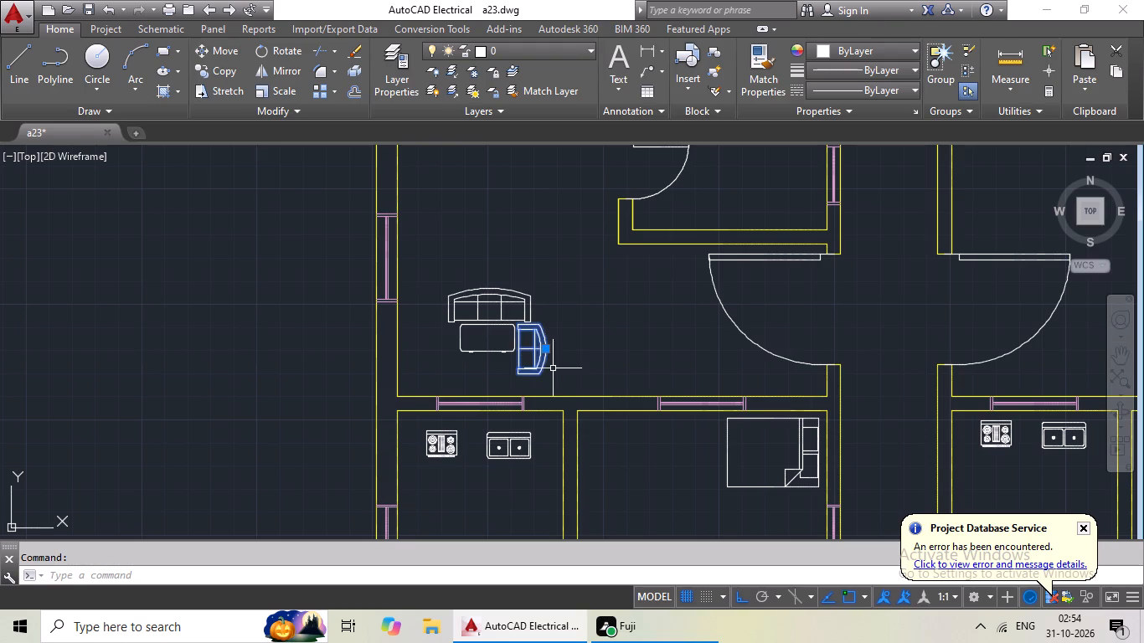
key("Delete")
key("ctrl+c")
key("ctrl+v")
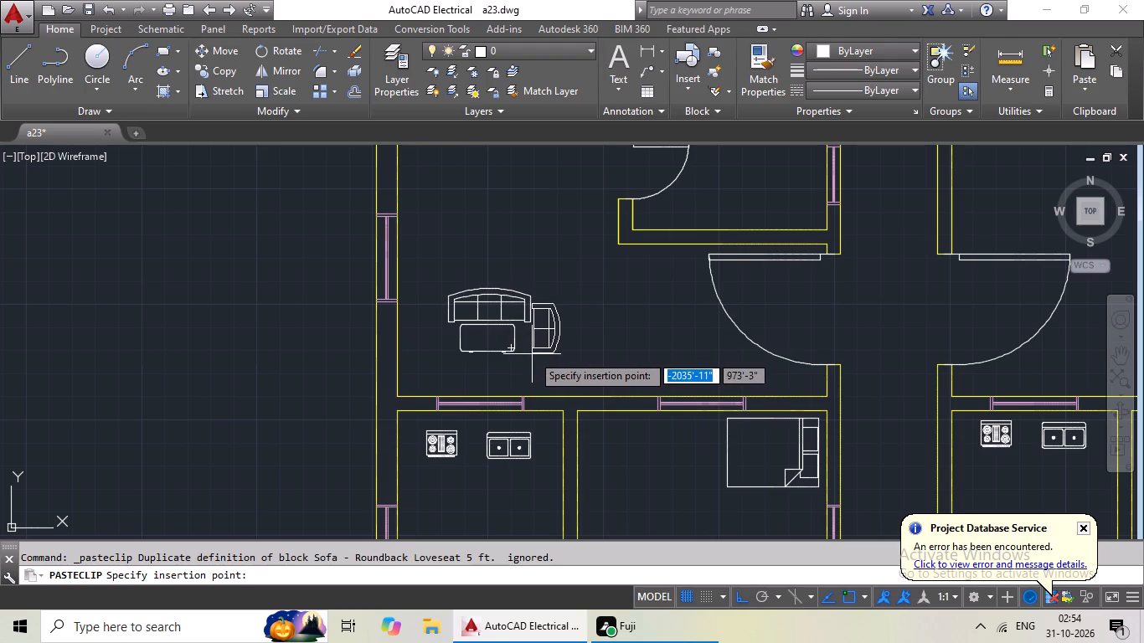
left_click(534, 357)
Rotate the two-seat sofa beside the plan by 180° about its upper-right corner, so its back faces left.
scroll(597, 341, "down", 2)
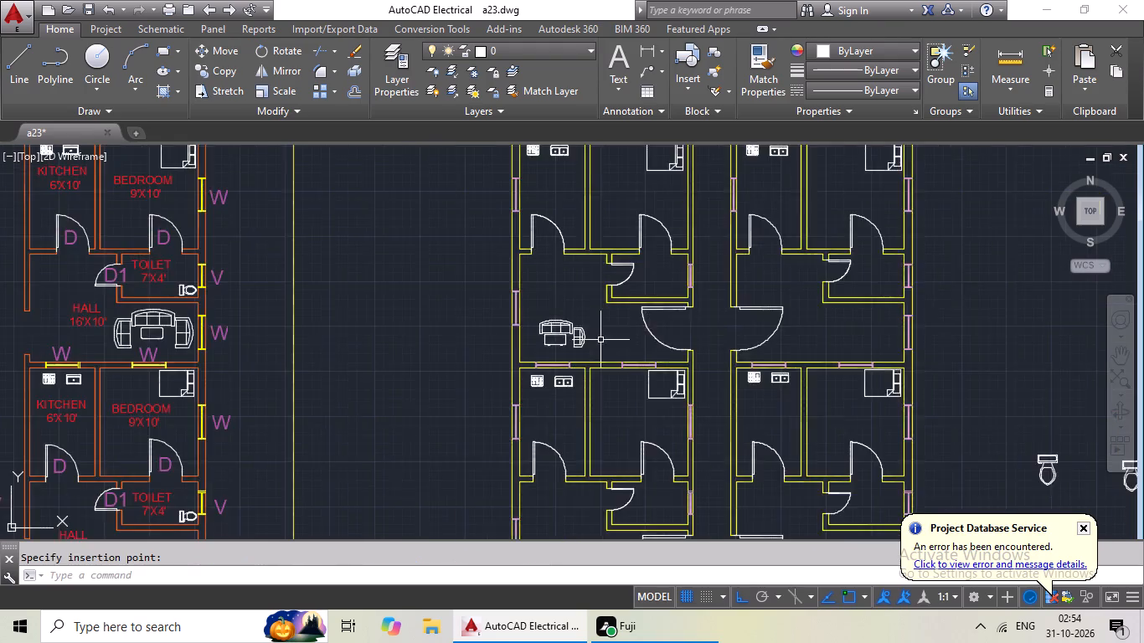
scroll(736, 362, "down", 1)
middle_click_drag(823, 376, 513, 318)
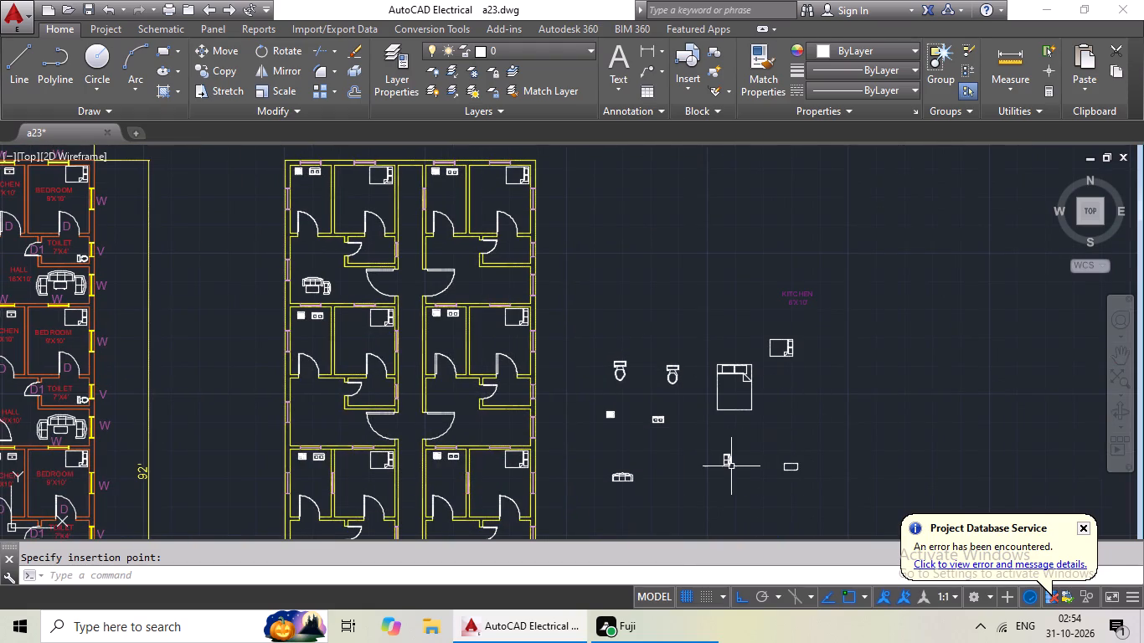
scroll(731, 466, "up", 4)
left_click(707, 431)
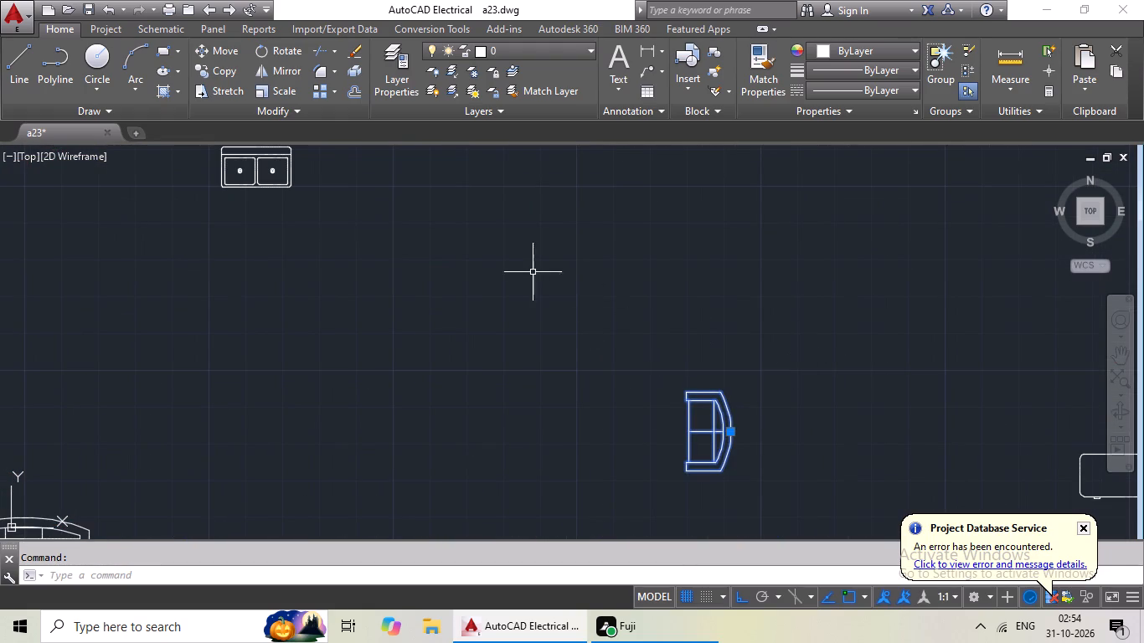
left_click(257, 53)
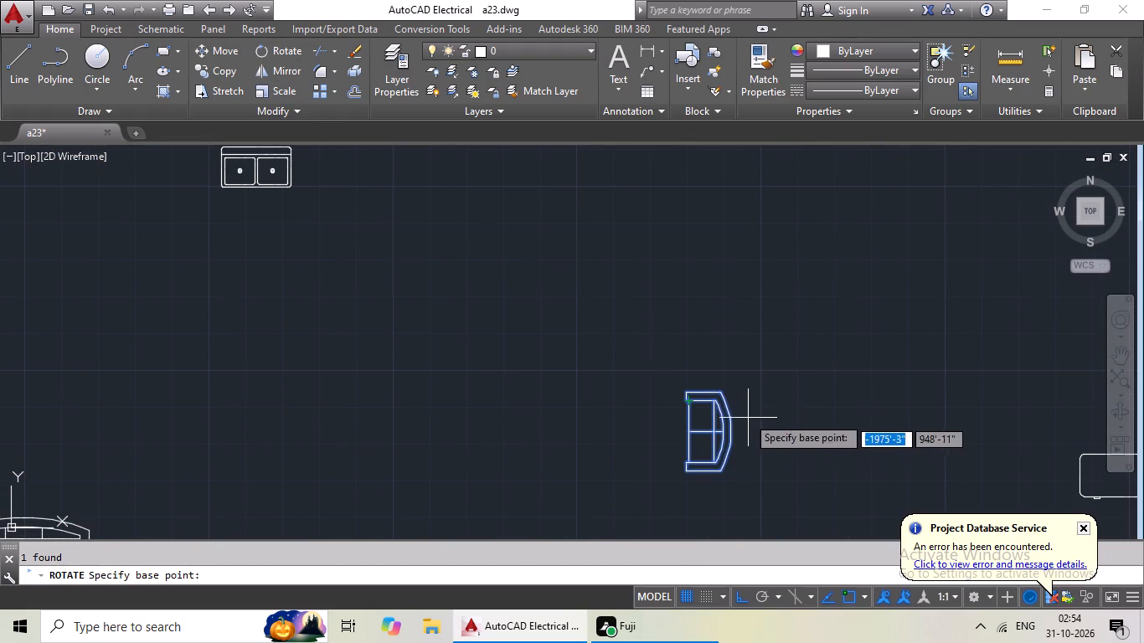
left_click(723, 391)
left_click(468, 462)
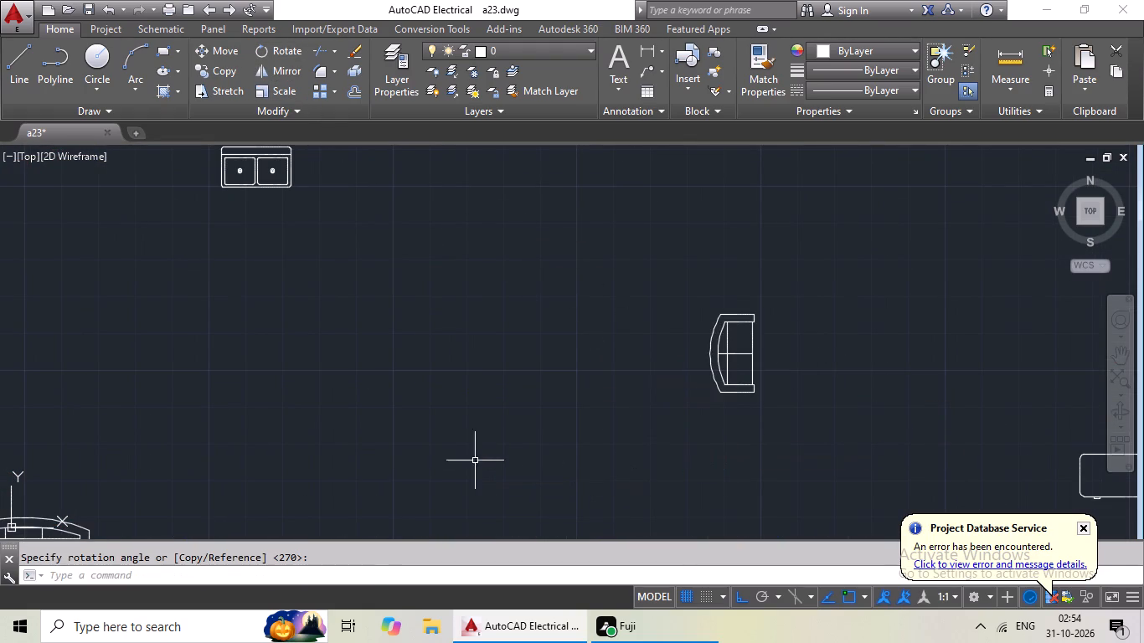
Copy the left-backed two-seat sofa into the top-left unit's hall, left of the table and opposite the other two-seat sofa.
left_click(720, 352)
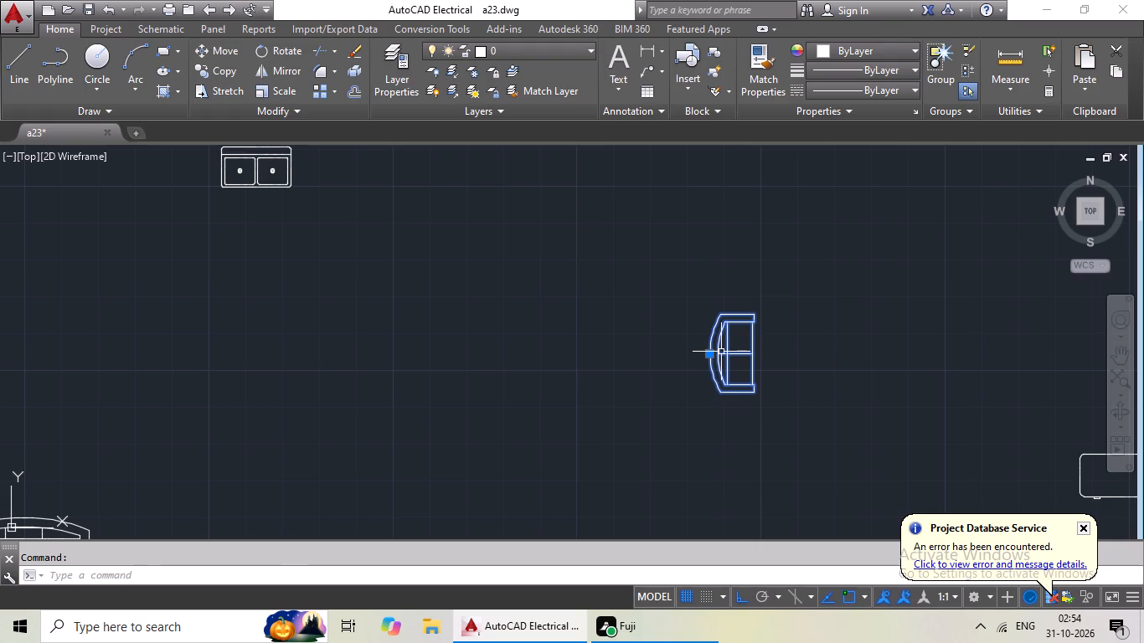
key("ctrl+c")
key("ctrl+v")
scroll(536, 390, "down", 2, "ctrl")
middle_click(878, 455)
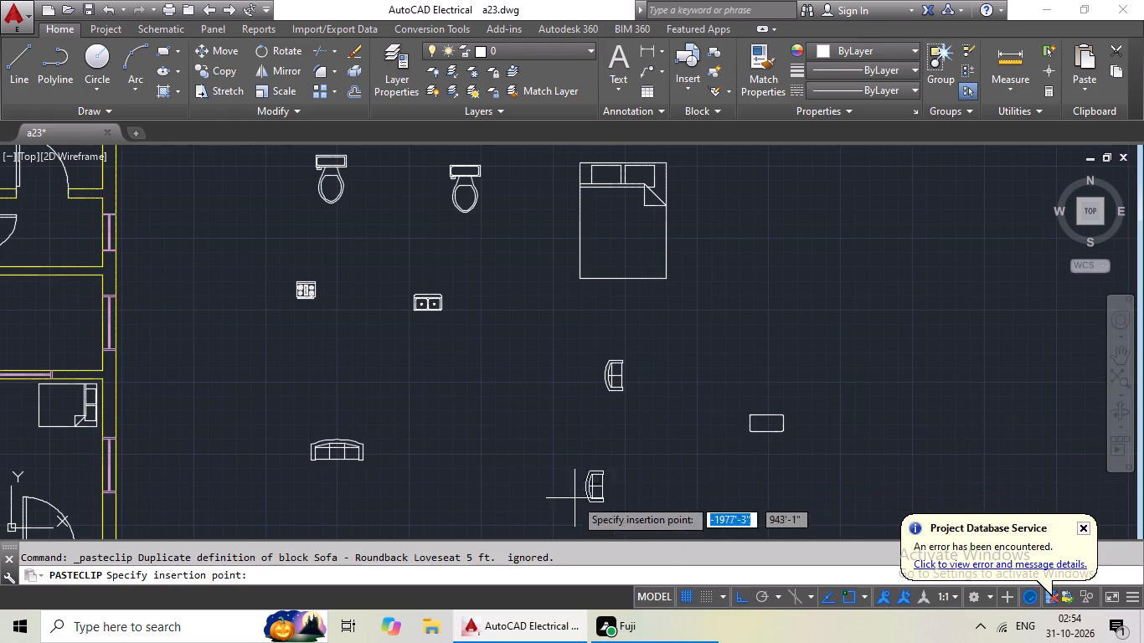
middle_click_drag(466, 464, 810, 450)
middle_click_drag(779, 440, 1143, 429)
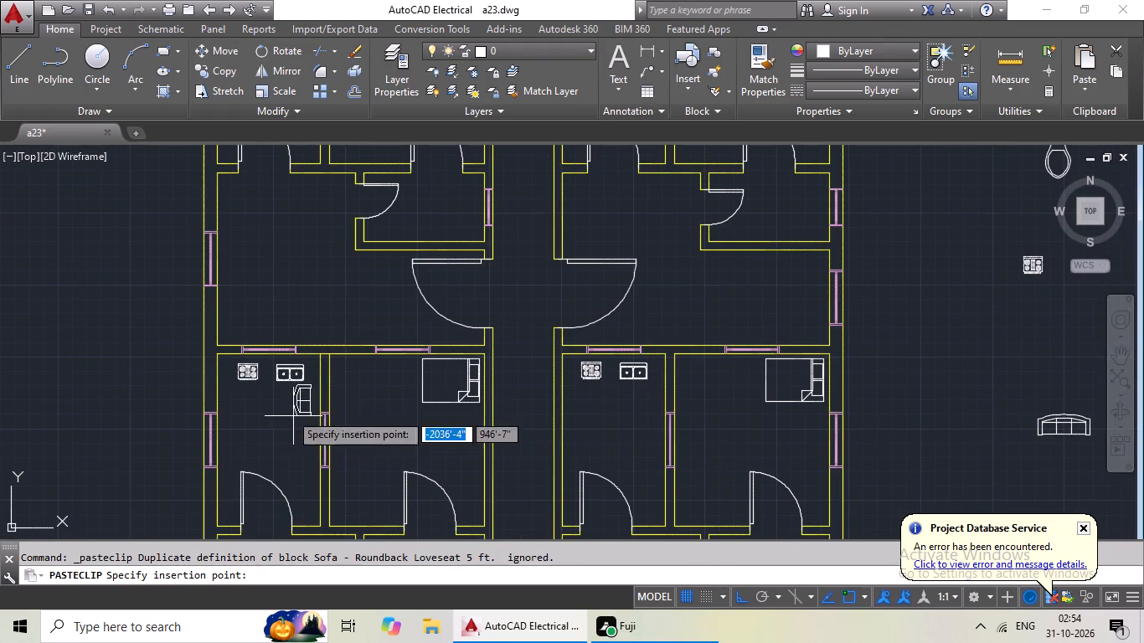
middle_click_drag(295, 347, 260, 556)
middle_click_drag(248, 369, 230, 507)
scroll(177, 301, "up", 2)
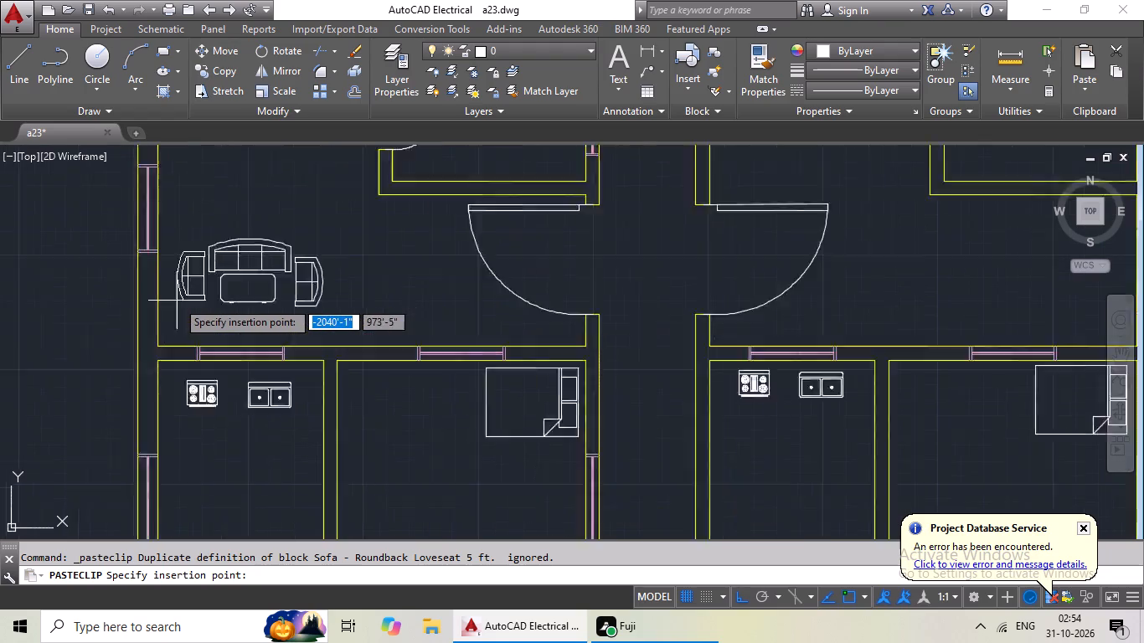
scroll(177, 301, "up", 2)
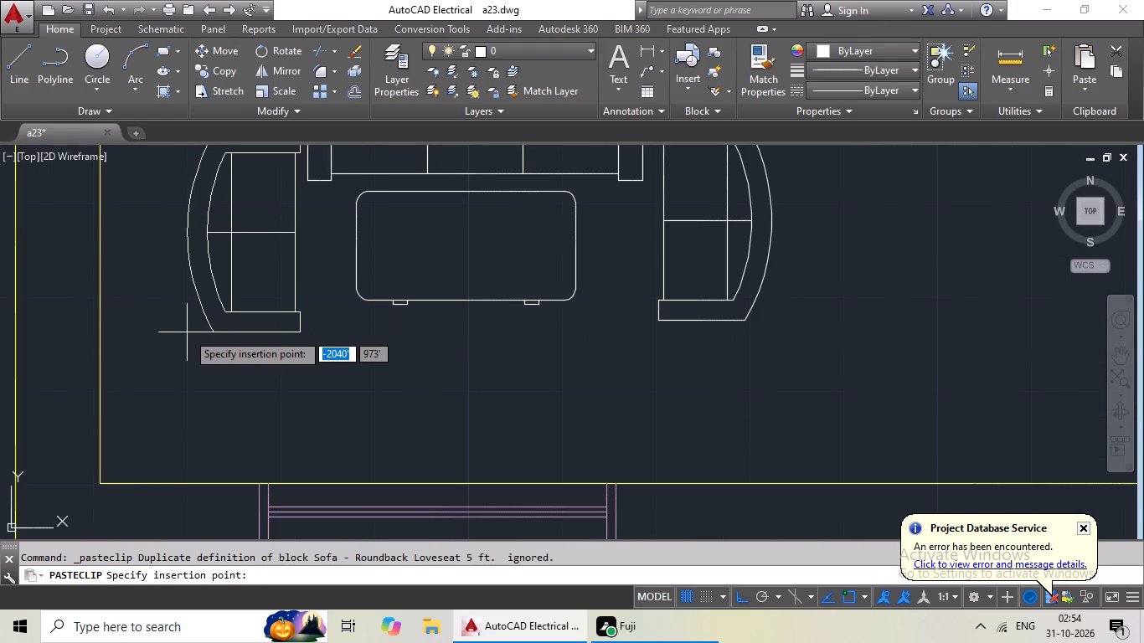
left_click(187, 332)
Copy the complete set of three sofas and table into the top-right unit's hall, beside the outer wall window.
scroll(266, 316, "down", 1)
scroll(405, 311, "down", 1)
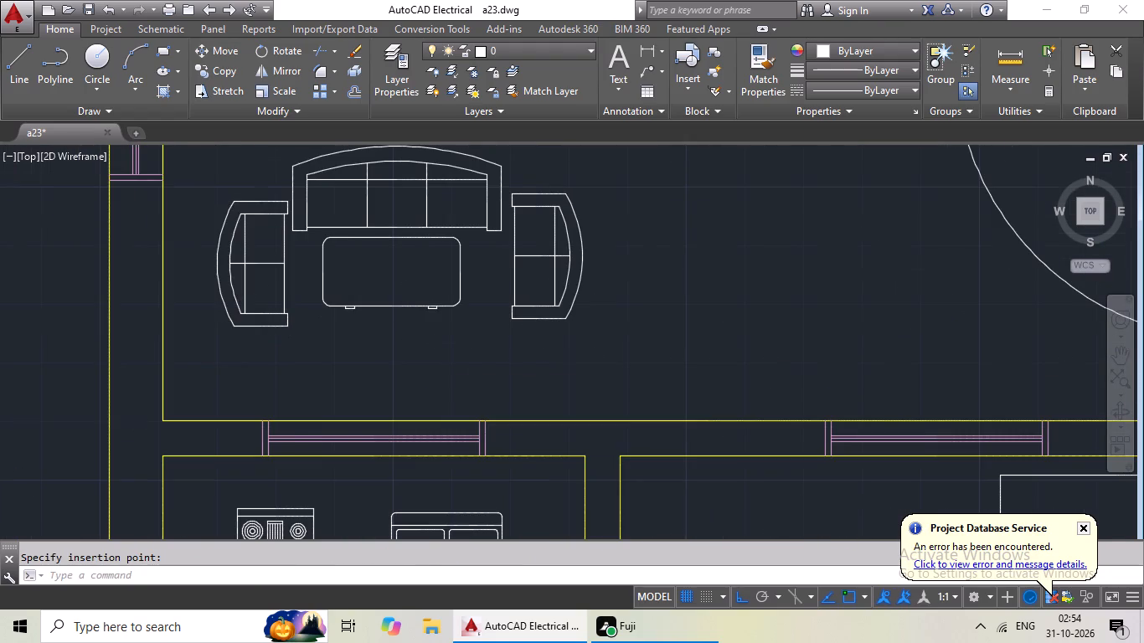
scroll(457, 285, "down", 2)
left_click_drag(488, 254, 391, 302)
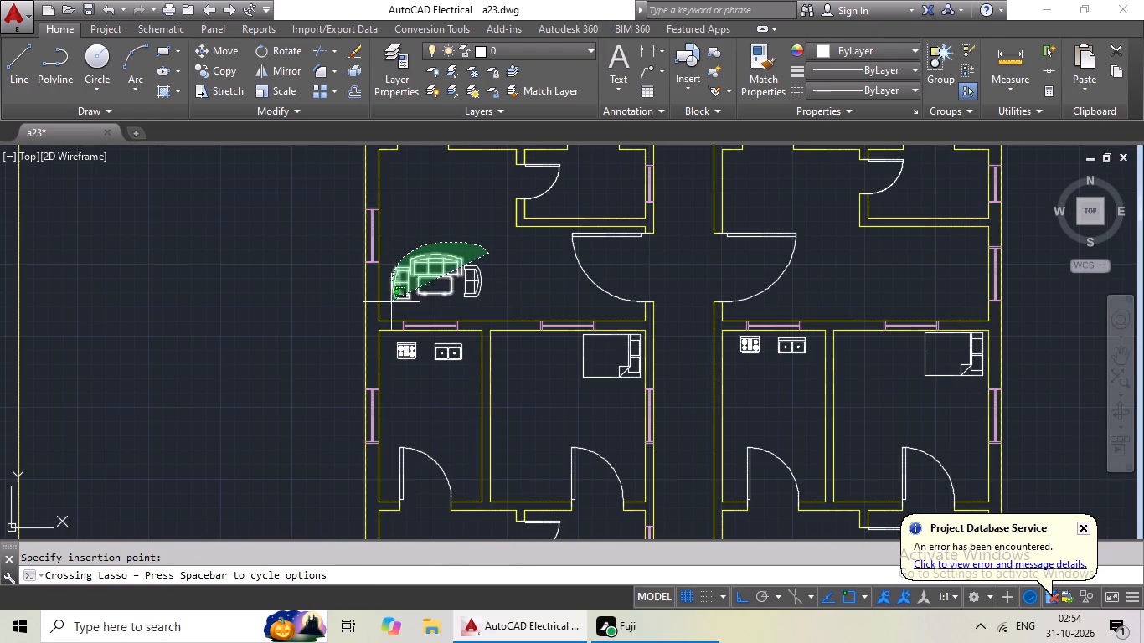
left_click_drag(391, 302, 482, 302)
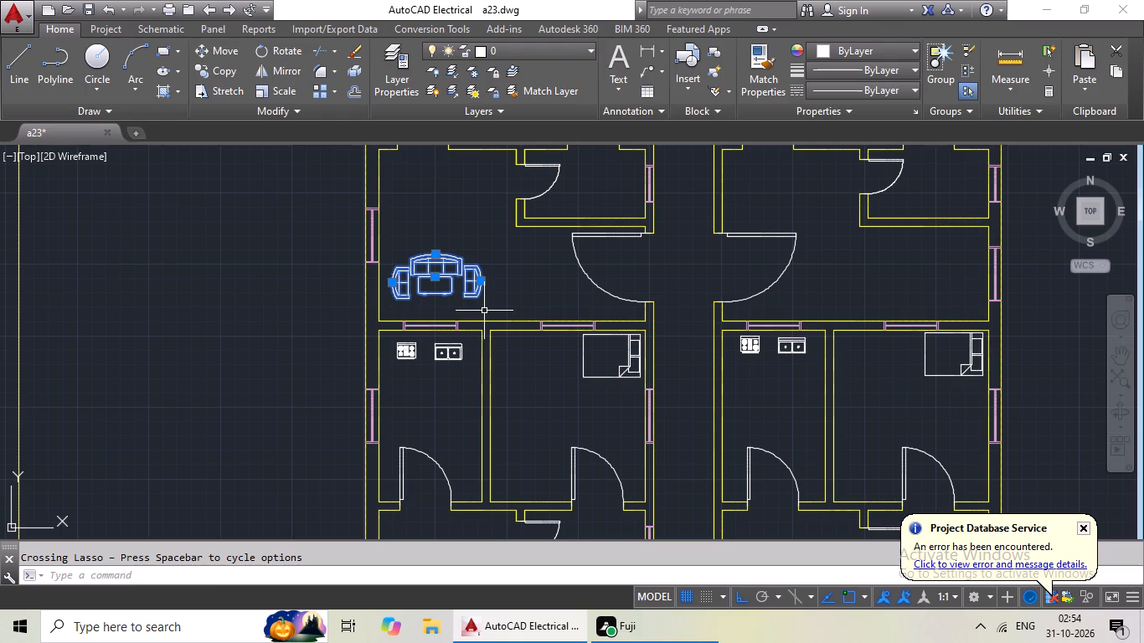
key("ctrl+c")
key("ctrl+v")
scroll(484, 298, "down", 2)
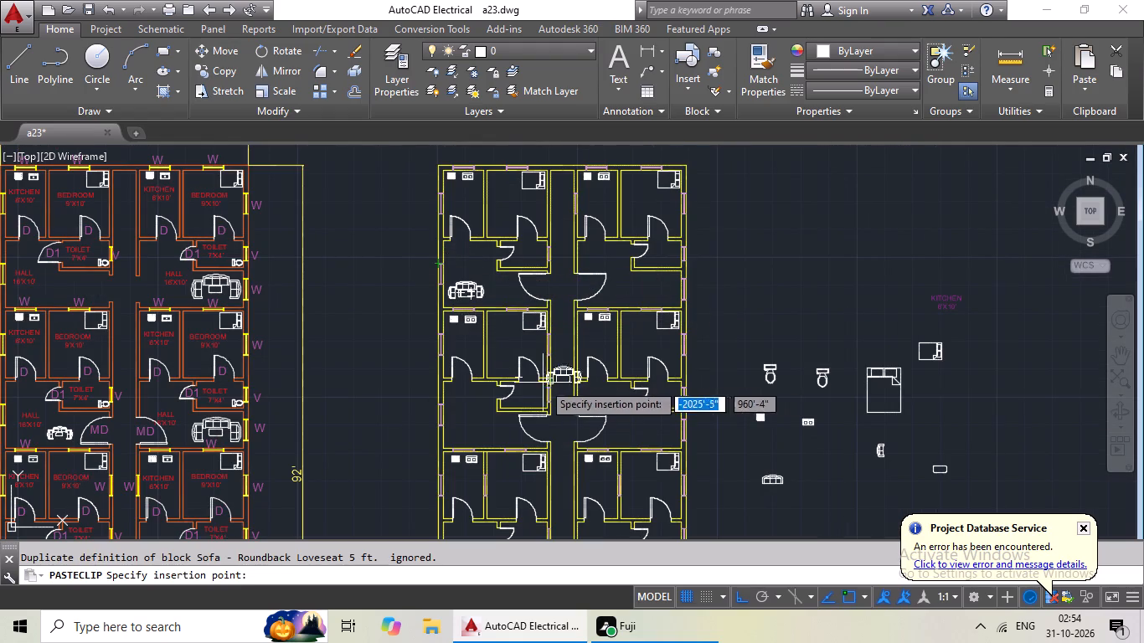
scroll(624, 304, "up", 3)
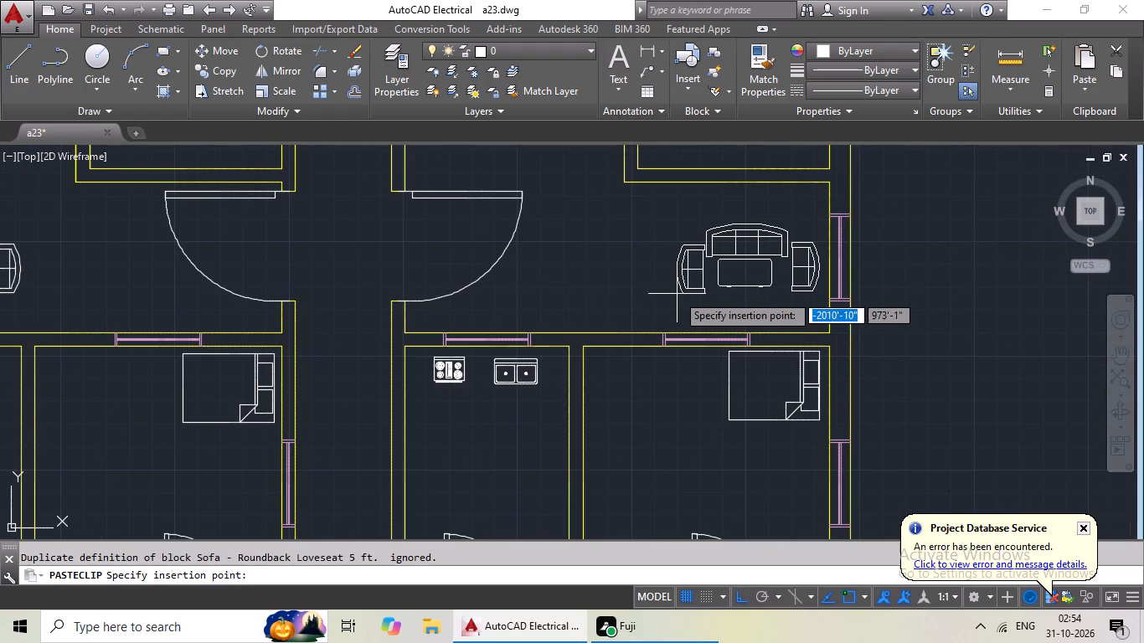
left_click(679, 283)
Paste the sofa and table set into the second-row left unit's hall, near its lower-left corner.
scroll(691, 280, "down", 2)
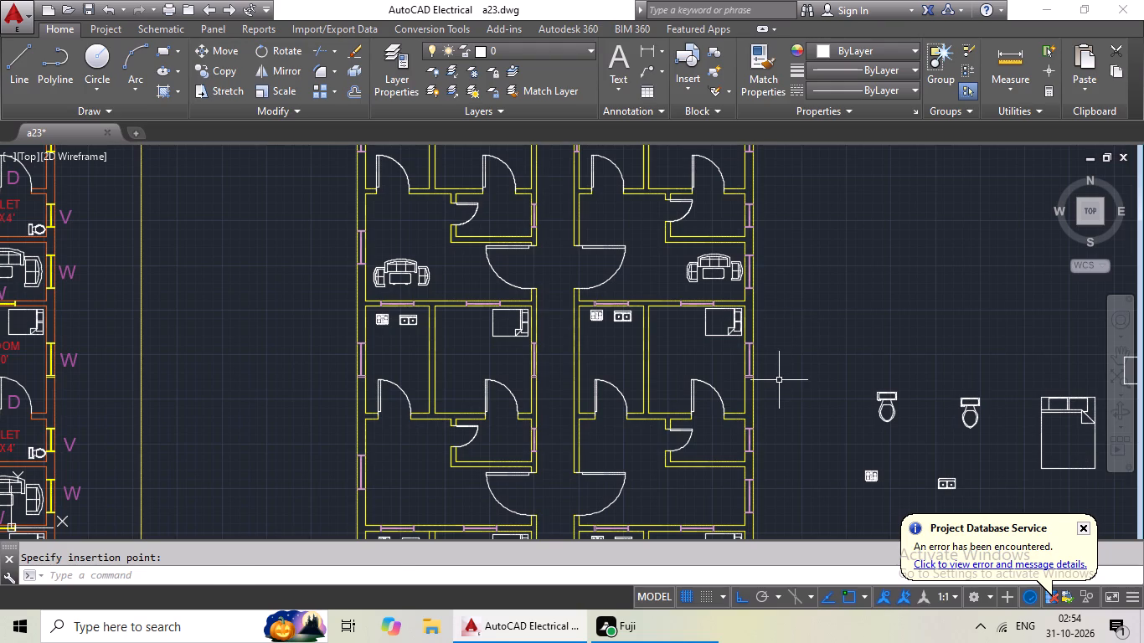
key("ctrl+v")
middle_click_drag(663, 417, 690, 236)
scroll(413, 338, "up", 2)
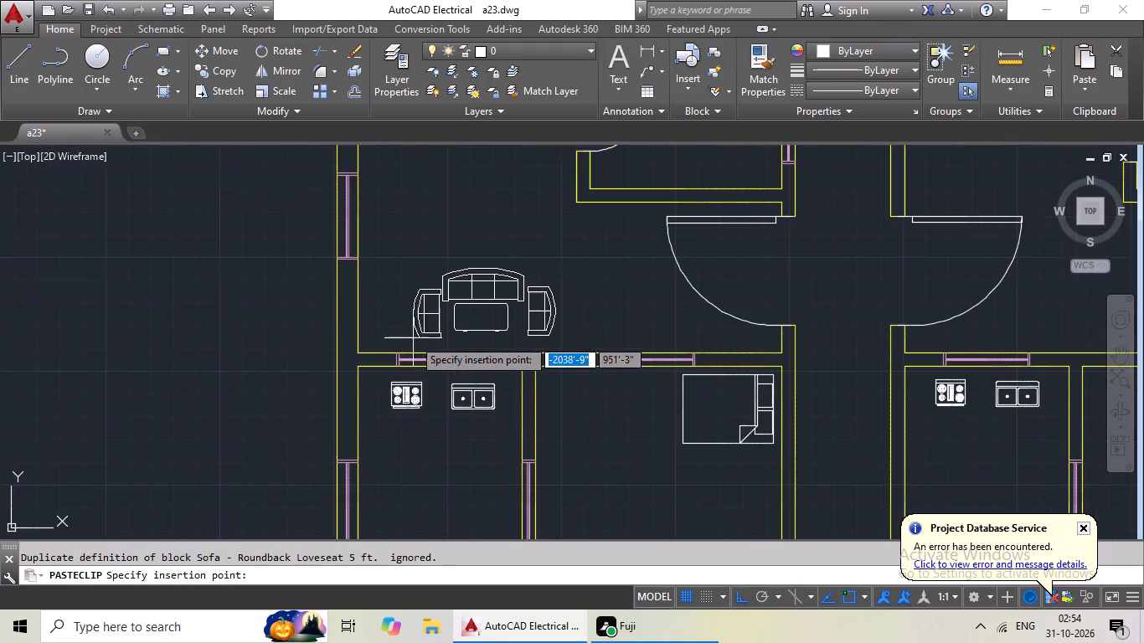
left_click(372, 342)
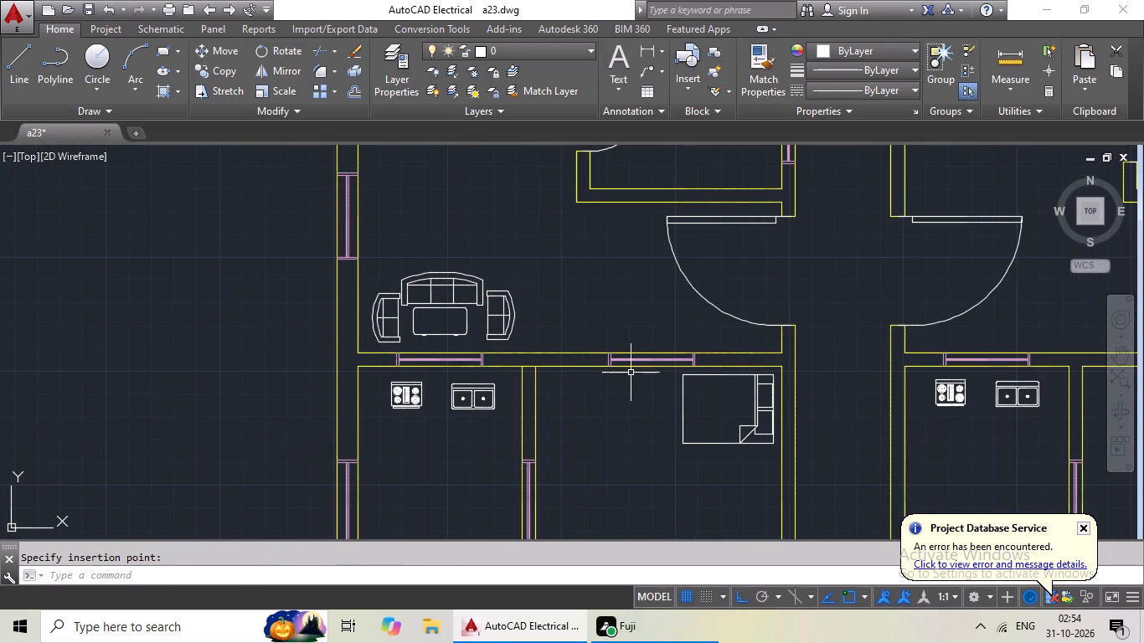
Paste the sofa and table set into the second-row right unit's hall, near its lower-right corner.
key("ctrl+v")
scroll(687, 399, "down", 2)
middle_click_drag(695, 391, 481, 380)
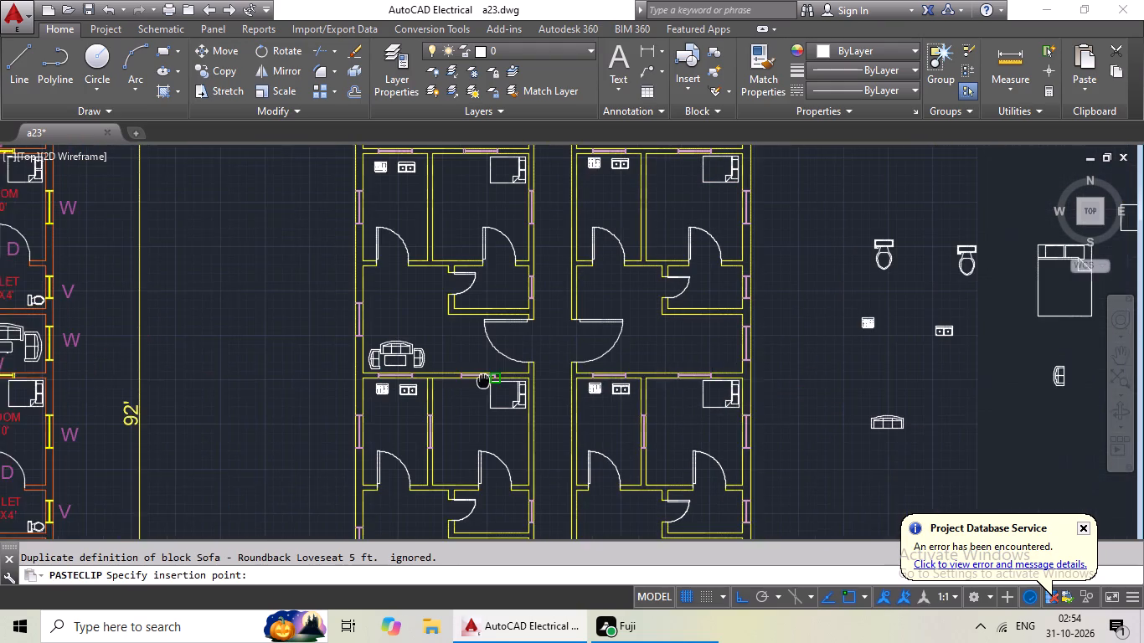
scroll(660, 361, "up", 3)
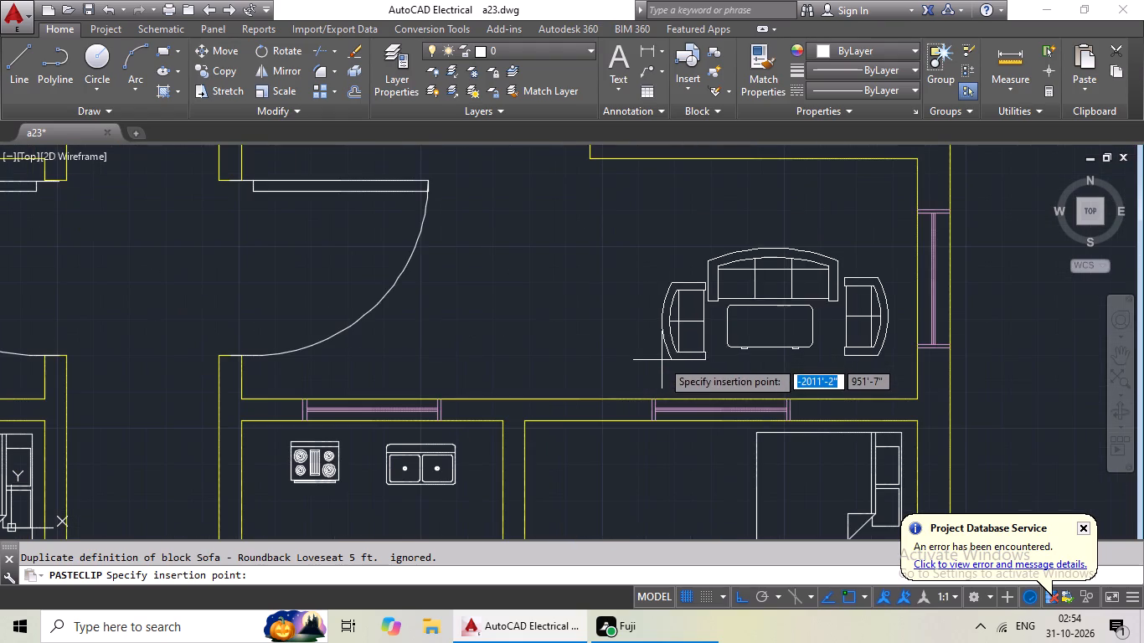
left_click(681, 373)
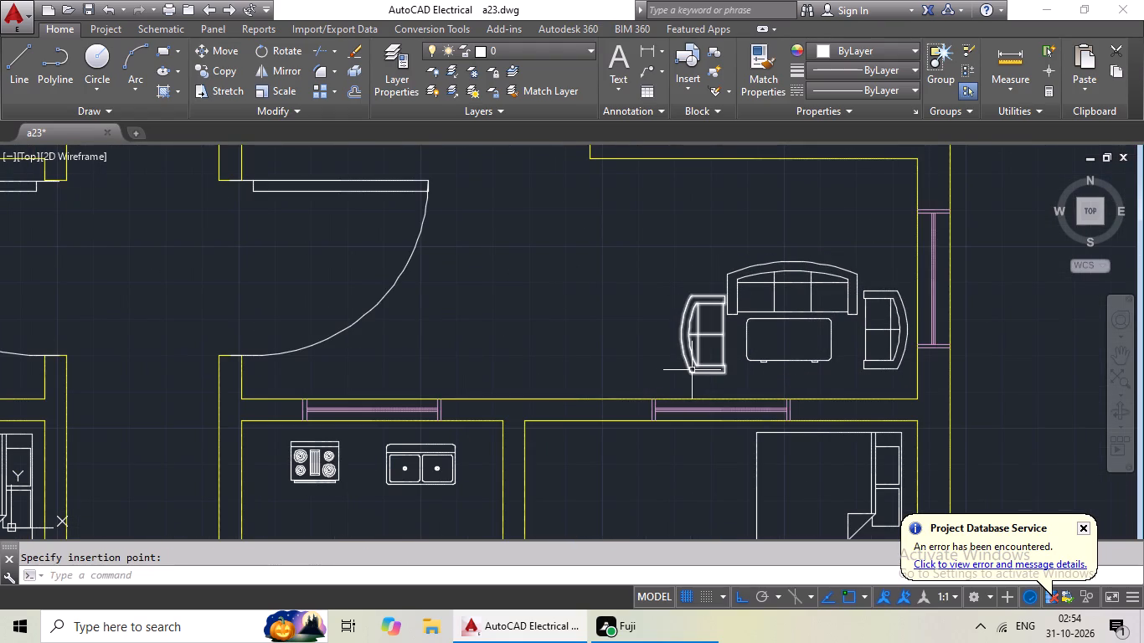
Paste the sofa and table set into the third-row left unit's hall, near its lower-left corner.
key("ctrl+v")
scroll(681, 372, "down", 3, "ctrl")
middle_click_drag(646, 388, 680, 265)
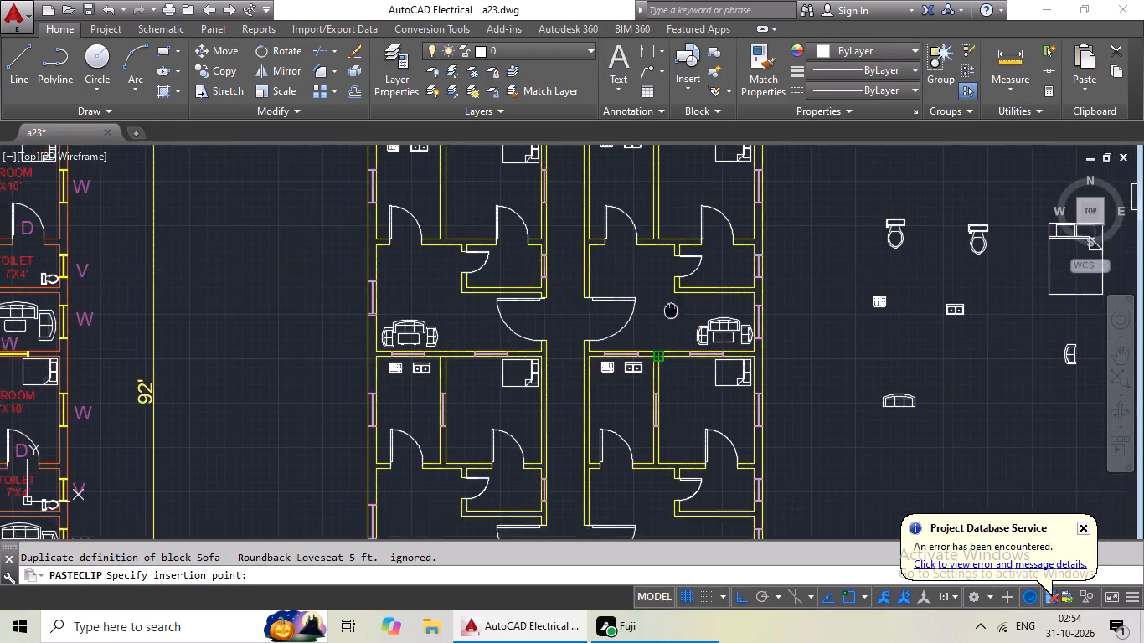
middle_click_drag(680, 265, 689, 216)
scroll(431, 428, "up", 4)
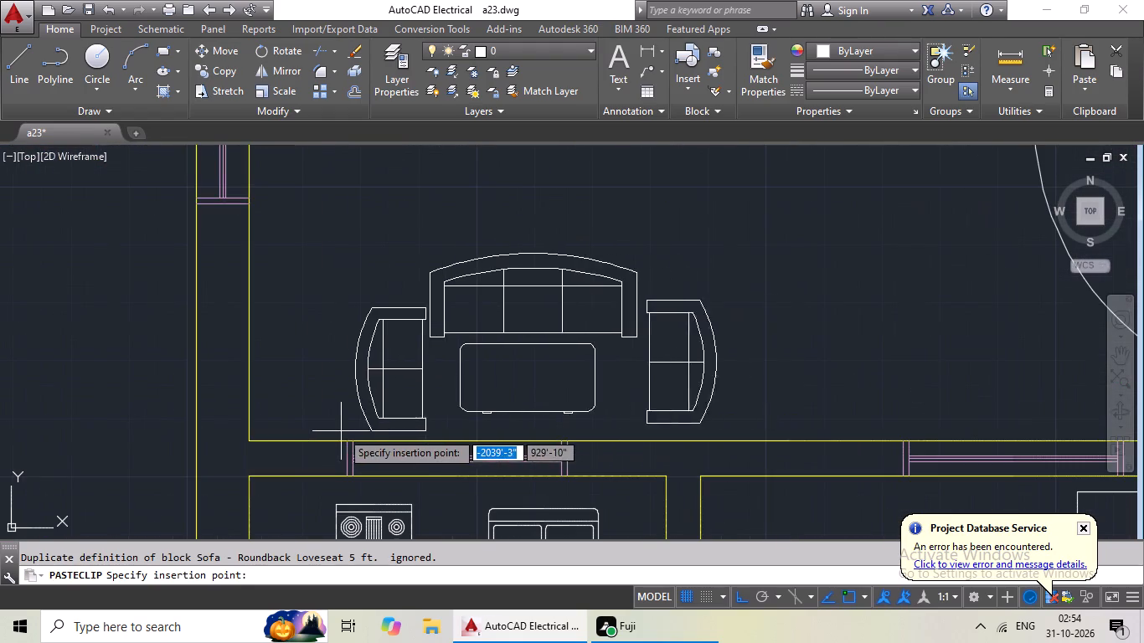
left_click(277, 426)
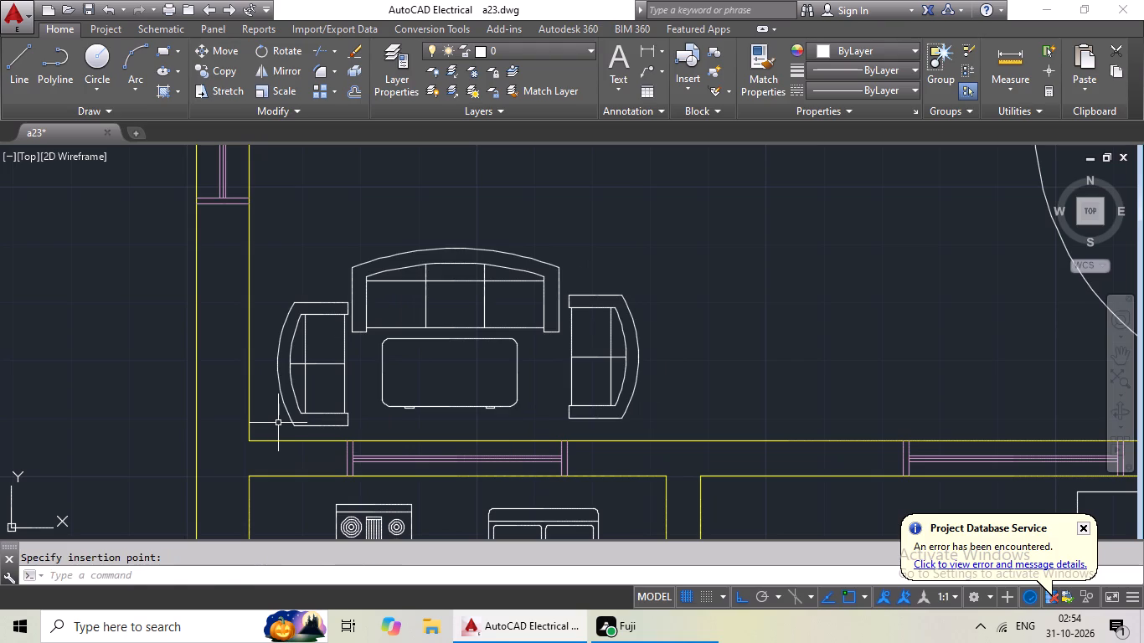
Paste the sofa and table set into the third-row right unit's hall, near its lower-right corner.
key("ctrl+v")
scroll(365, 404, "down", 3, "ctrl")
middle_click_drag(508, 410, 352, 403)
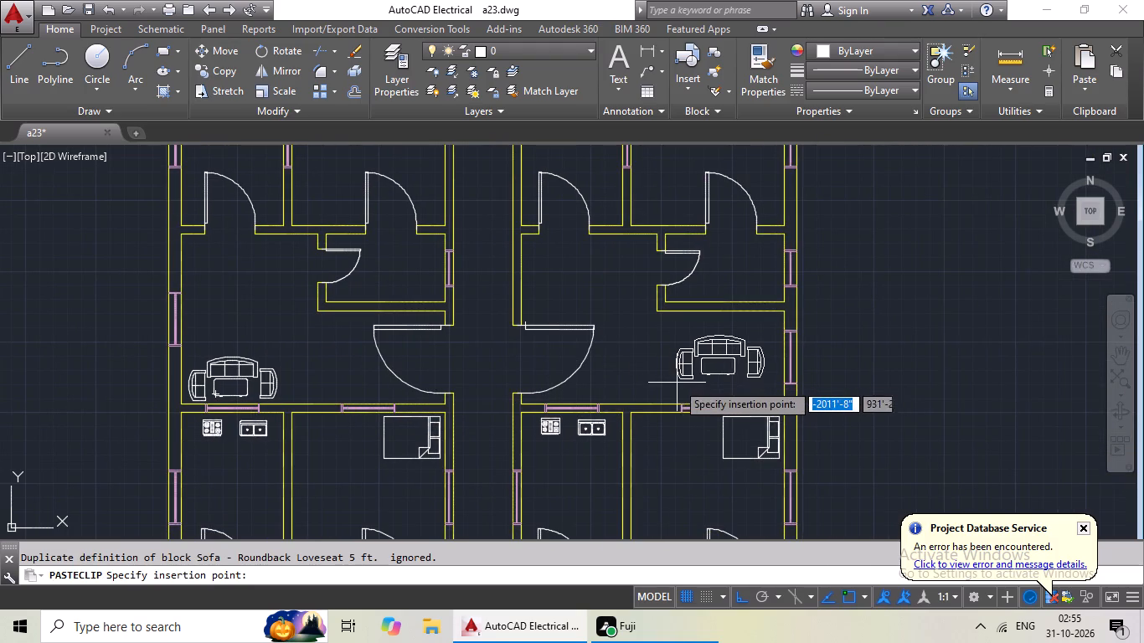
left_click(688, 392)
Paste the sofa and table set into the bottom-row right unit's hall, beside the outer wall window.
scroll(852, 381, "down", 2)
middle_click_drag(853, 381, 832, 372)
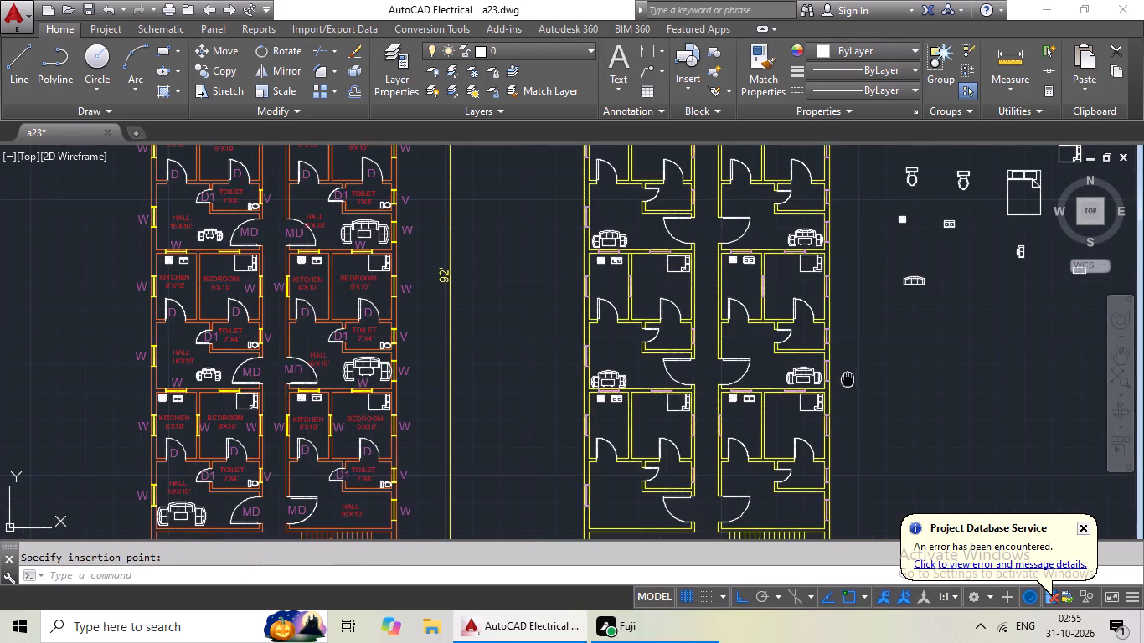
middle_click_drag(832, 372, 776, 327)
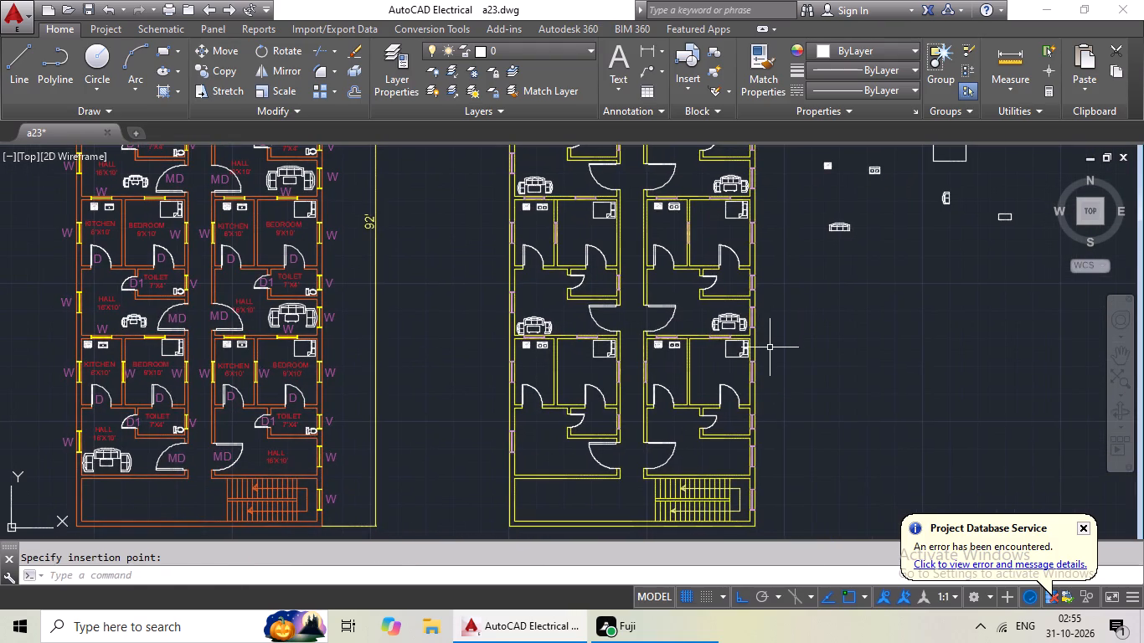
key("ctrl+v")
scroll(706, 474, "up", 5)
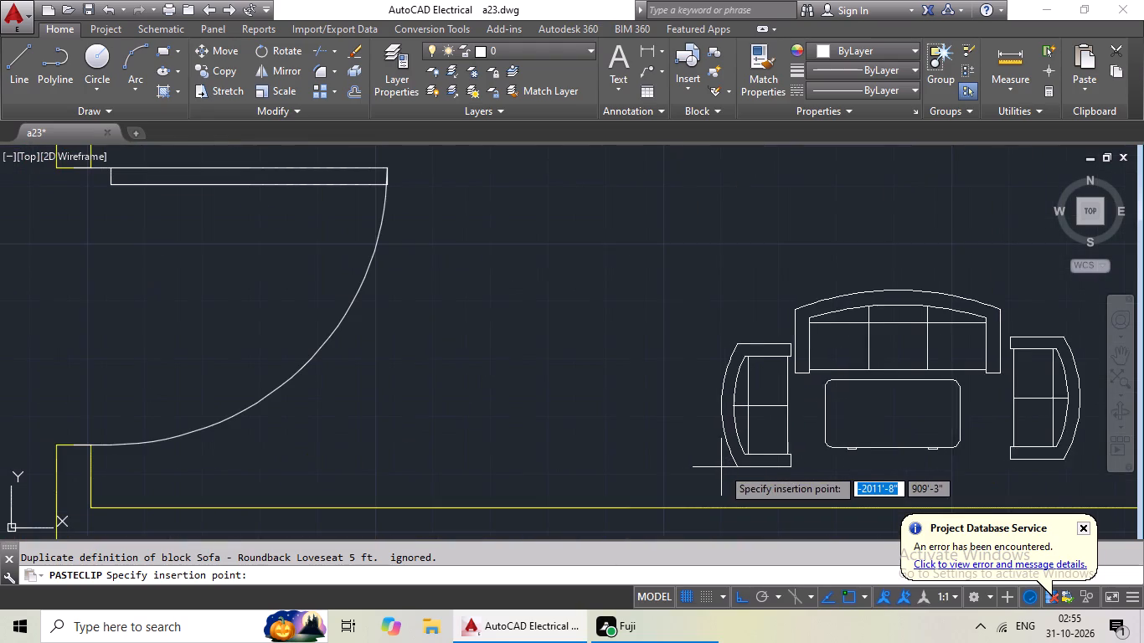
scroll(745, 472, "down", 1)
middle_click_drag(745, 472, 696, 477)
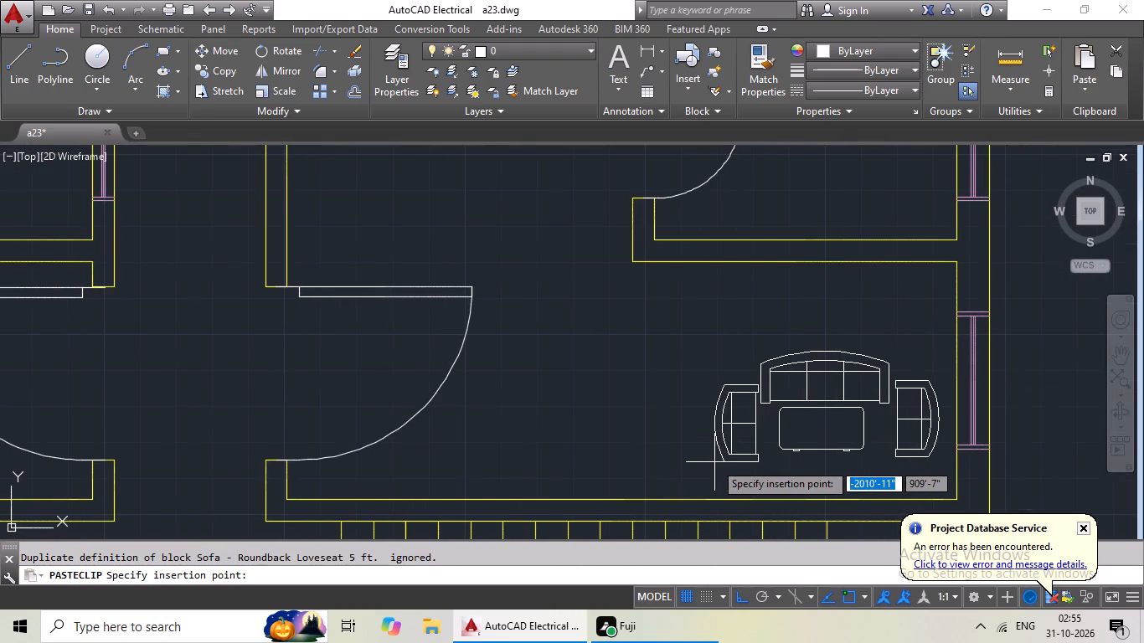
left_click(714, 462)
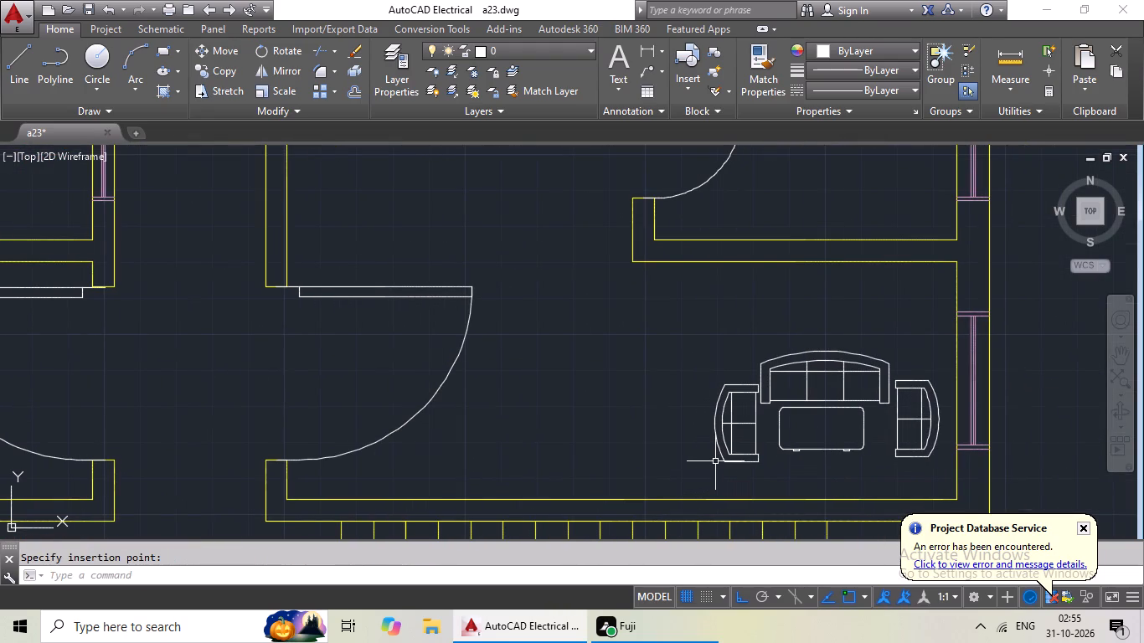
Paste the sofa and table set into the bottom-row left unit's hall, near its lower-left corner.
key("ctrl+v")
scroll(547, 491, "down", 2, "ctrl")
middle_click_drag(457, 491, 744, 439)
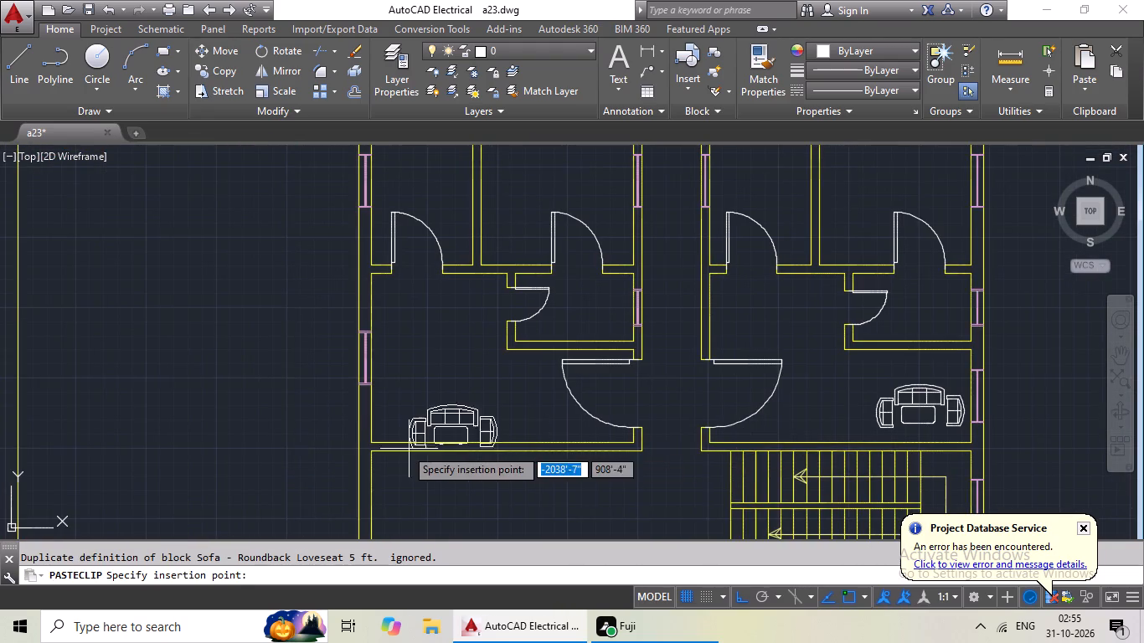
scroll(388, 439, "up", 3)
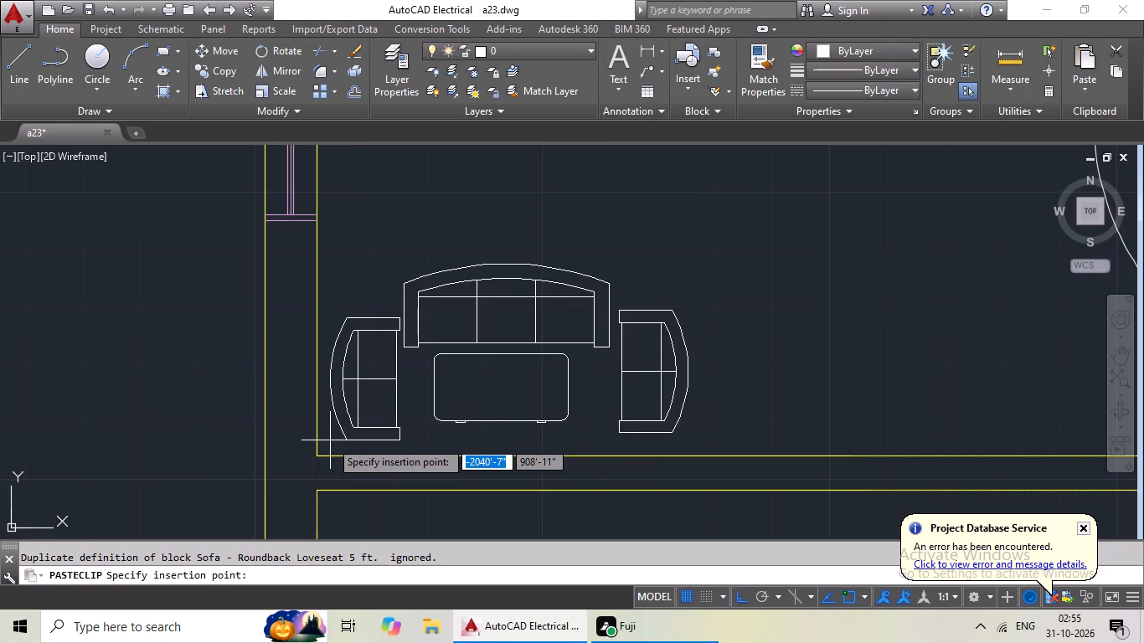
left_click(330, 440)
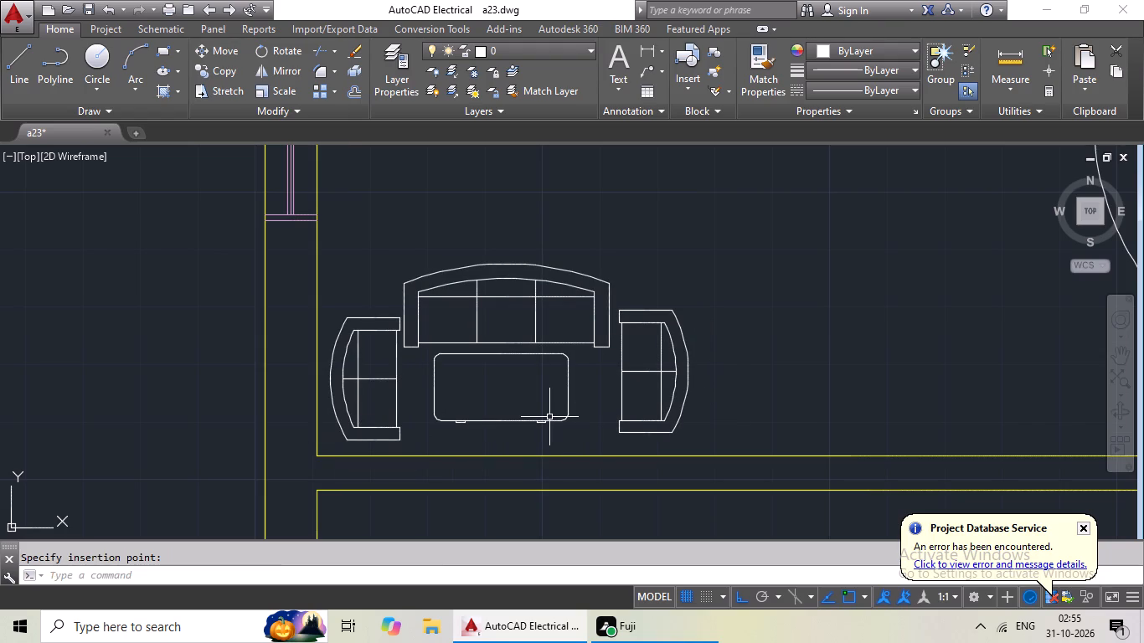
Rotate the loose toilet block nearest the double bed, outside the plan, by 180 degrees.
scroll(721, 408, "down", 3)
middle_click_drag(759, 373, 545, 329)
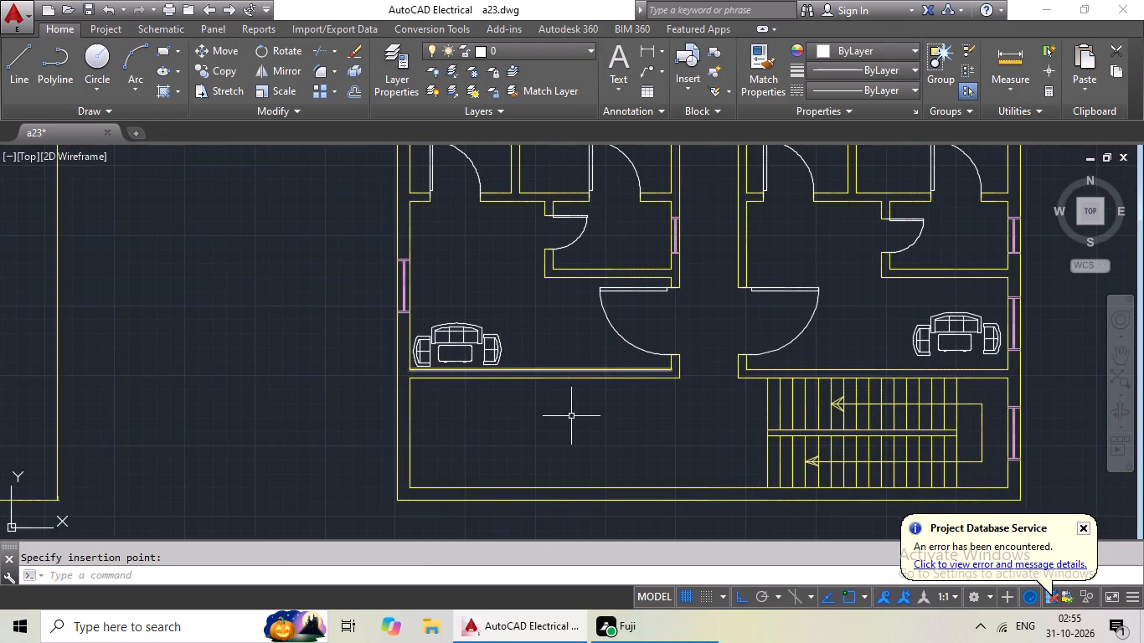
middle_click_drag(574, 426, 455, 411)
scroll(460, 414, "down", 1)
middle_click_drag(474, 411, 406, 450)
middle_click_drag(450, 437, 405, 482)
middle_click_drag(476, 419, 425, 463)
scroll(837, 459, "down", 1)
middle_click_drag(838, 450, 702, 458)
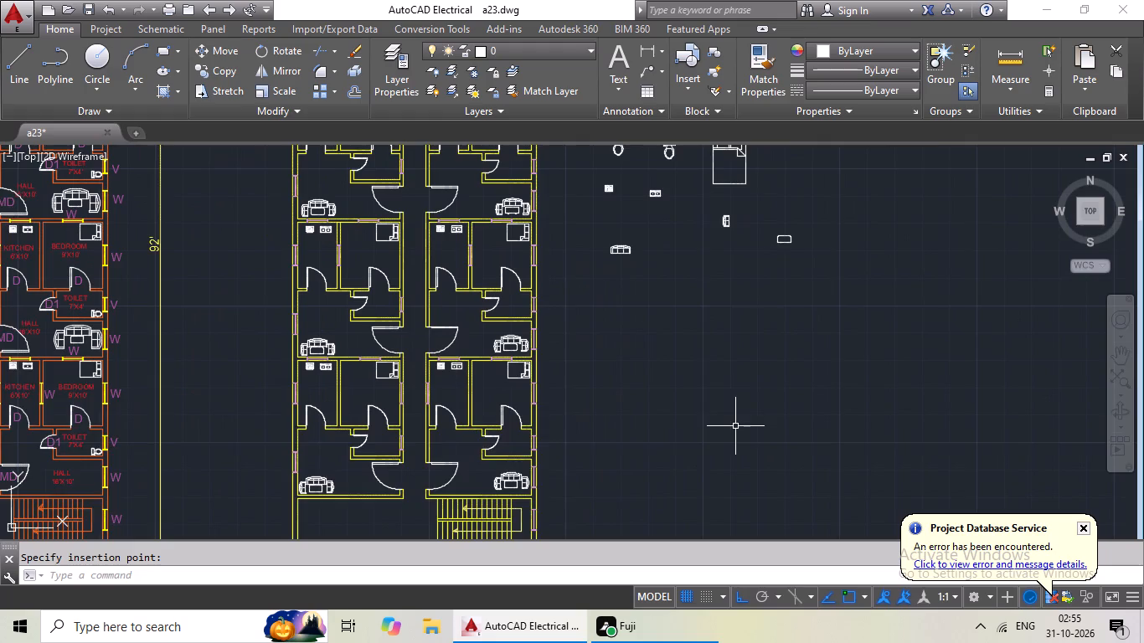
middle_click_drag(735, 427, 666, 489)
middle_click_drag(725, 438, 674, 486)
middle_click_drag(681, 404, 657, 439)
scroll(494, 295, "up", 4)
scroll(672, 318, "down", 3)
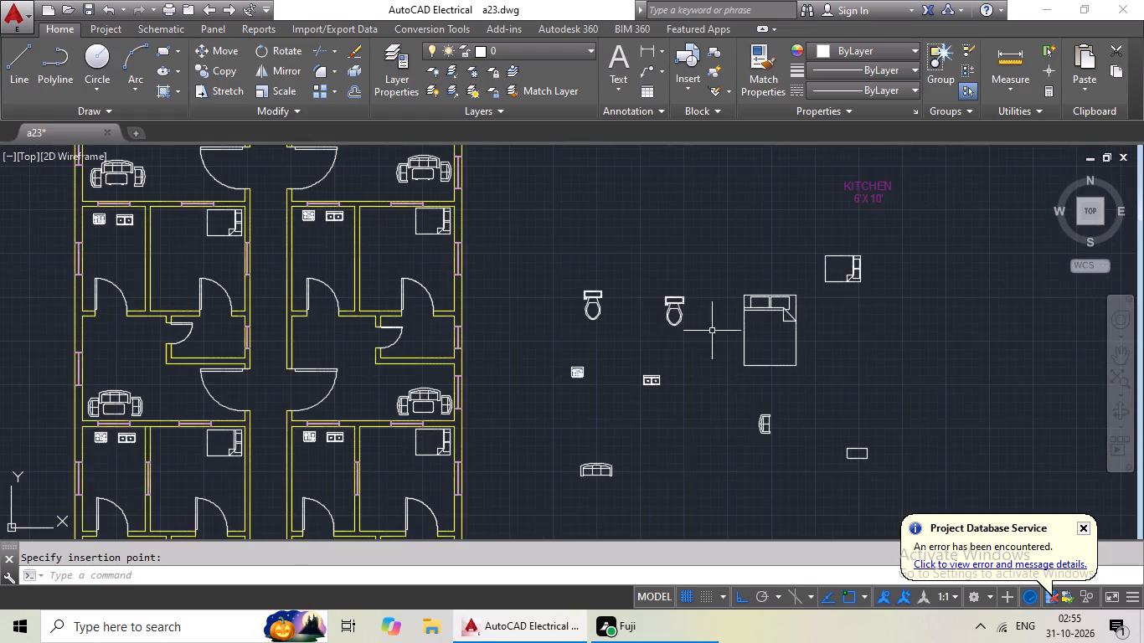
middle_click_drag(713, 330, 668, 366)
middle_click_drag(684, 380, 611, 409)
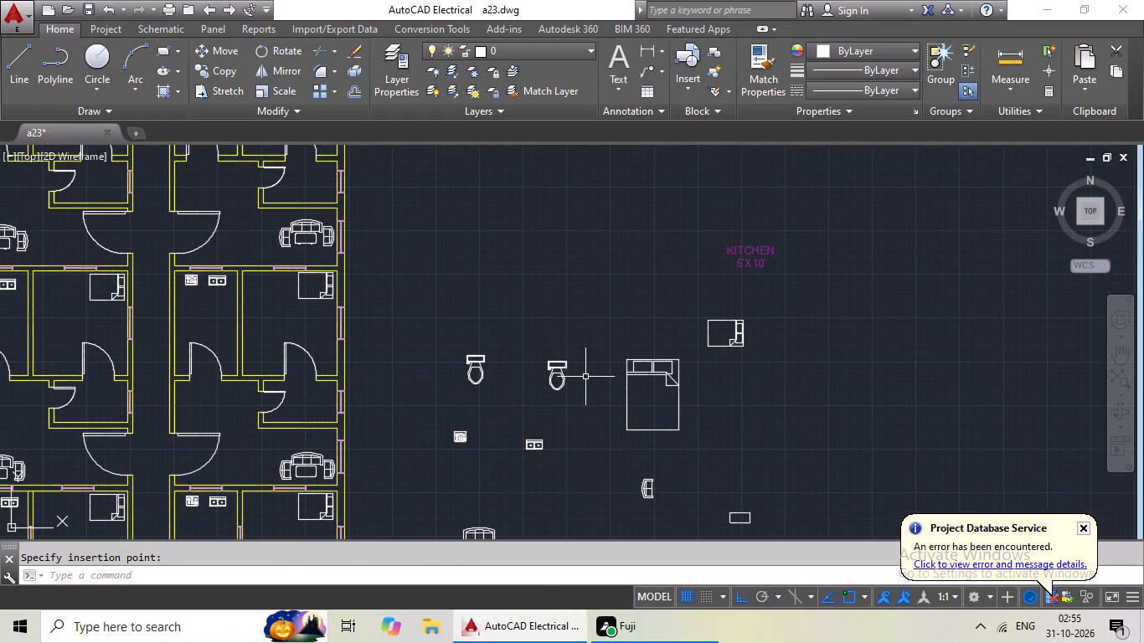
scroll(568, 377, "up", 4)
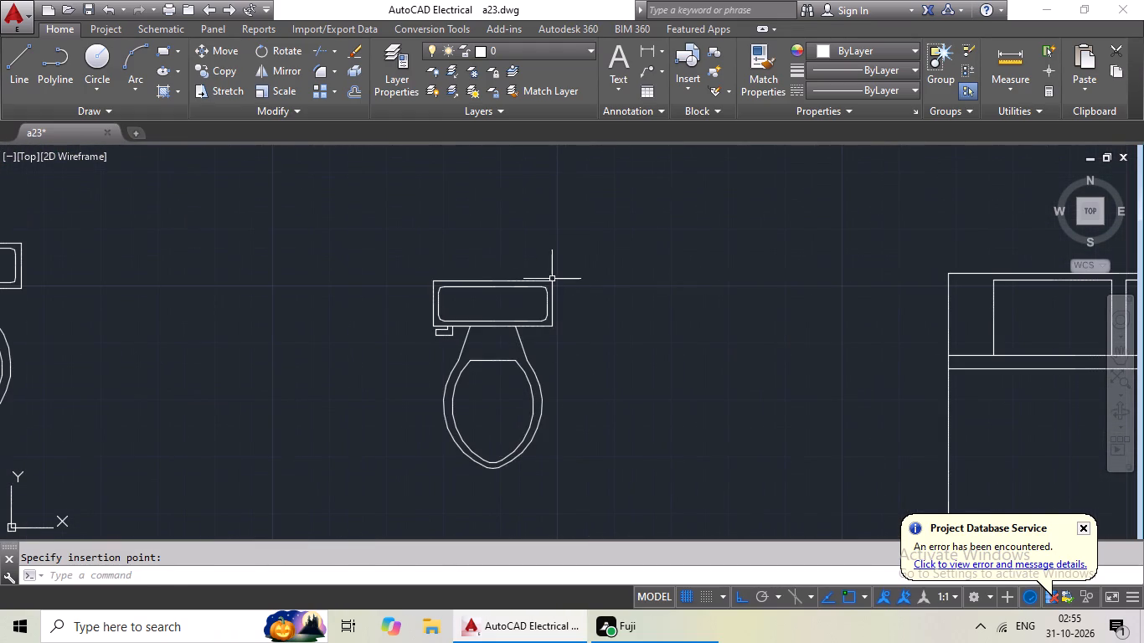
left_click(552, 278)
left_click(549, 292)
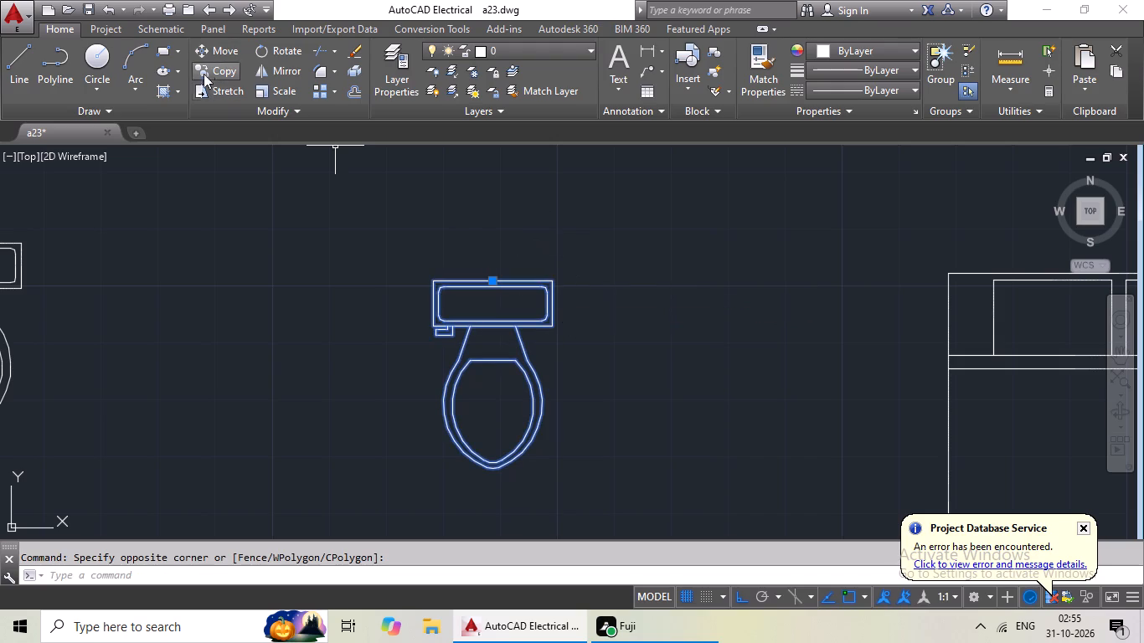
left_click(258, 54)
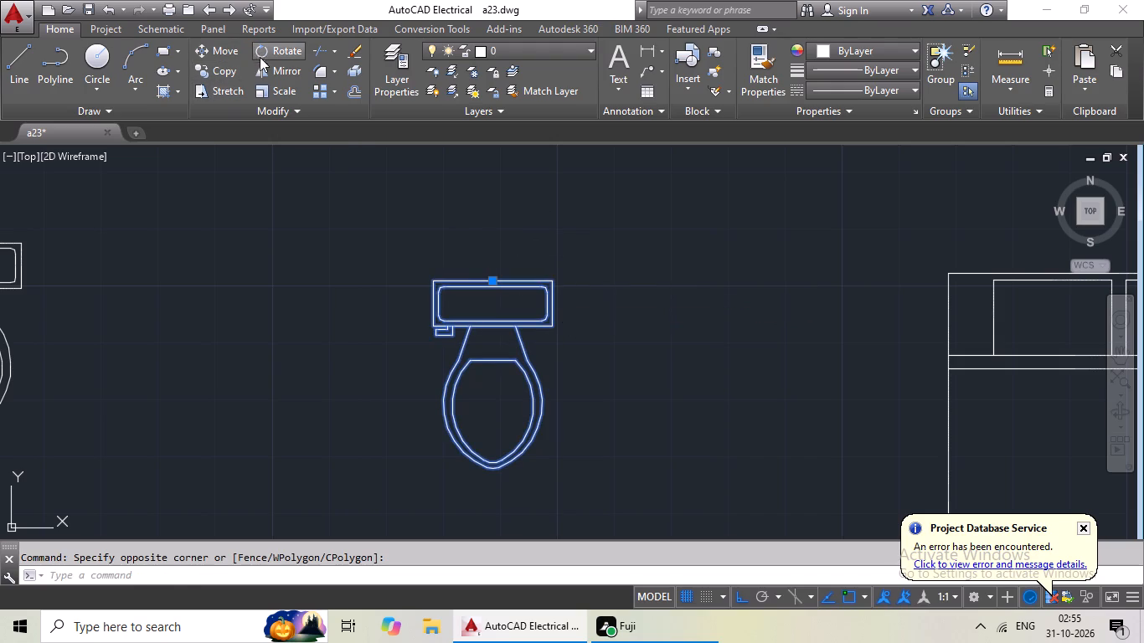
left_click_drag(550, 279, 544, 291)
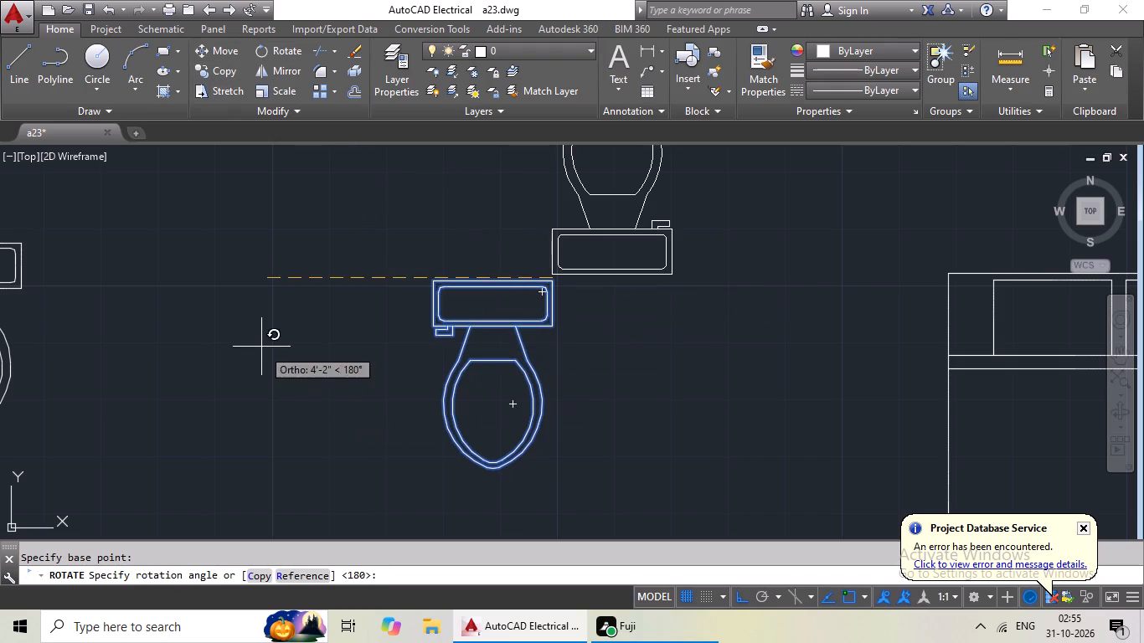
left_click(294, 330)
Scale the rotated toilet block by reference from its bowl tip, shrinking its length to a little over half.
scroll(656, 220, "down", 1)
middle_click_drag(693, 208, 615, 323)
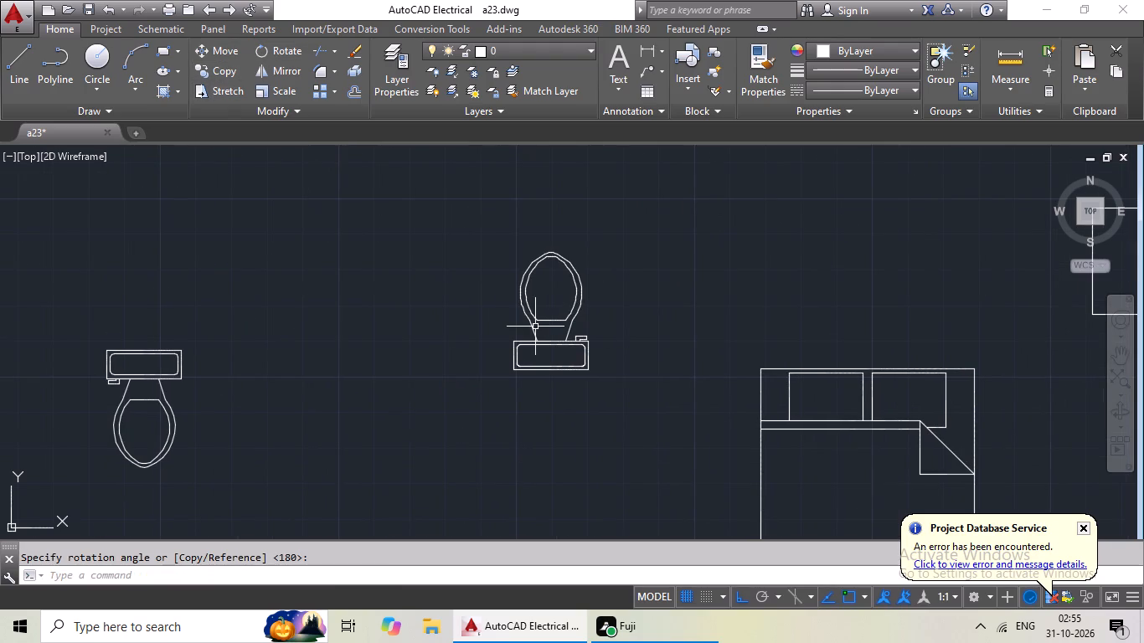
left_click(522, 298)
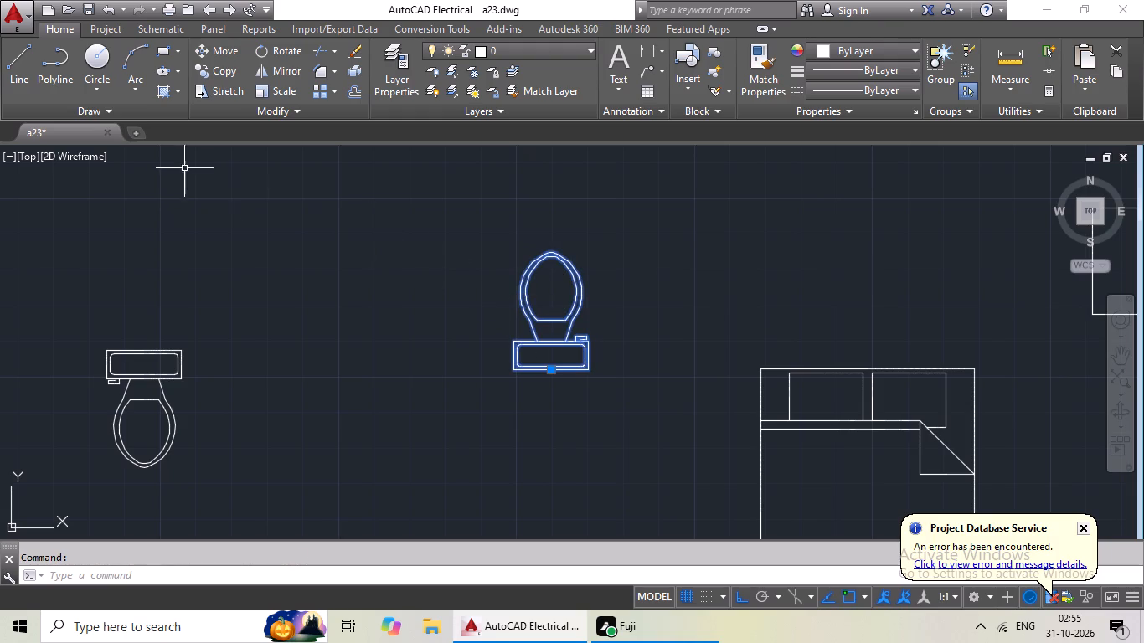
left_click(285, 90)
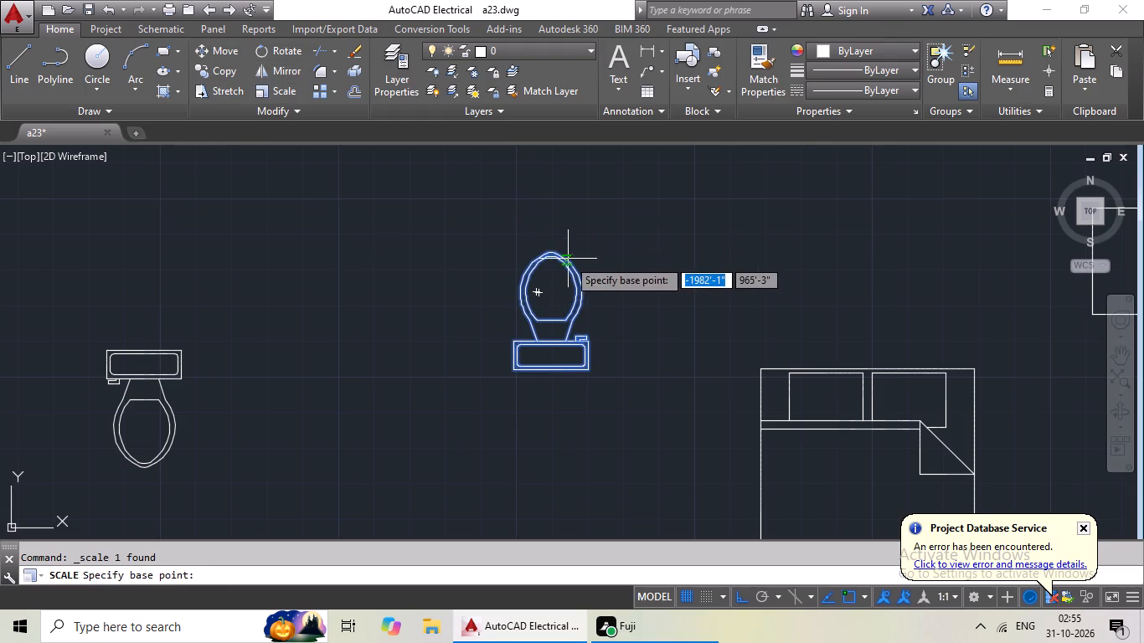
left_click(551, 253)
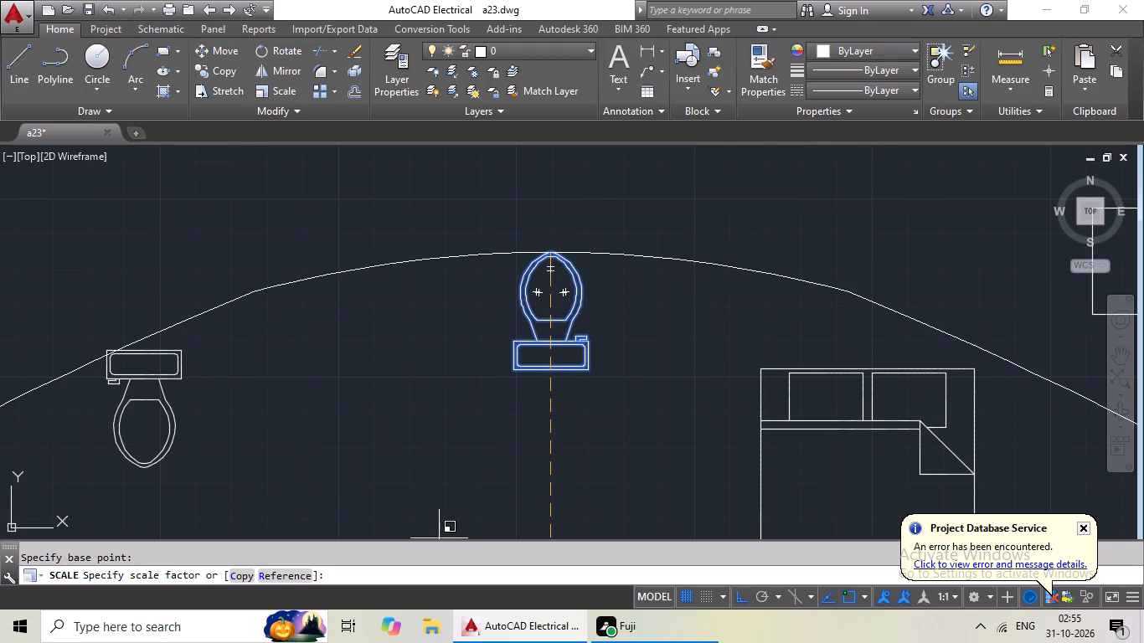
left_click(292, 573)
scroll(566, 252, "up", 1)
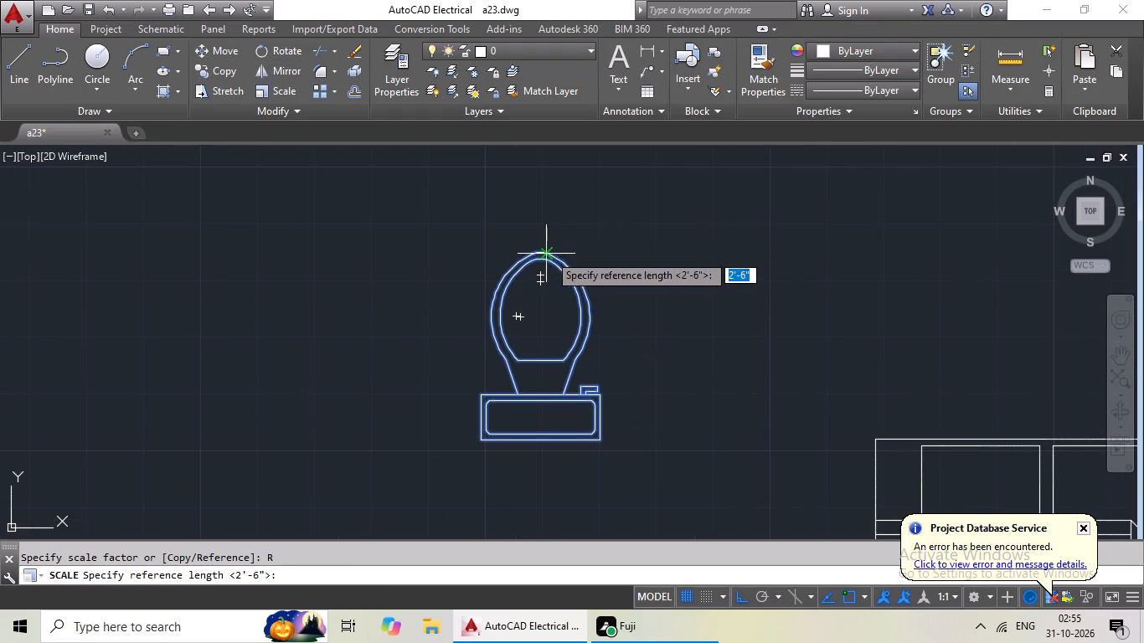
left_click(542, 249)
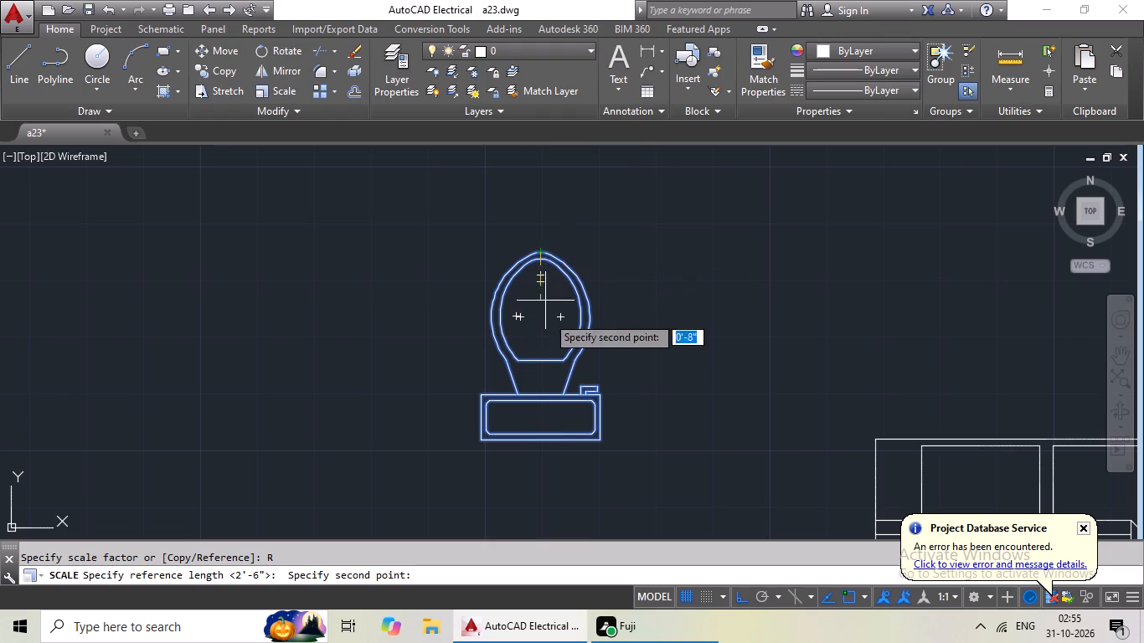
left_click(542, 443)
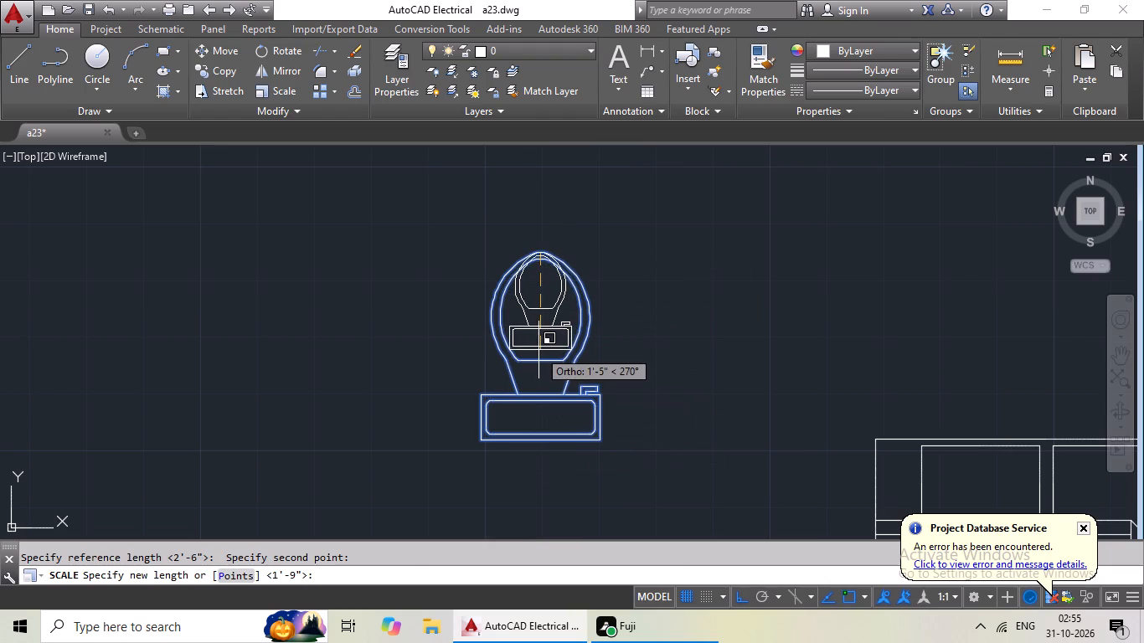
left_click(540, 362)
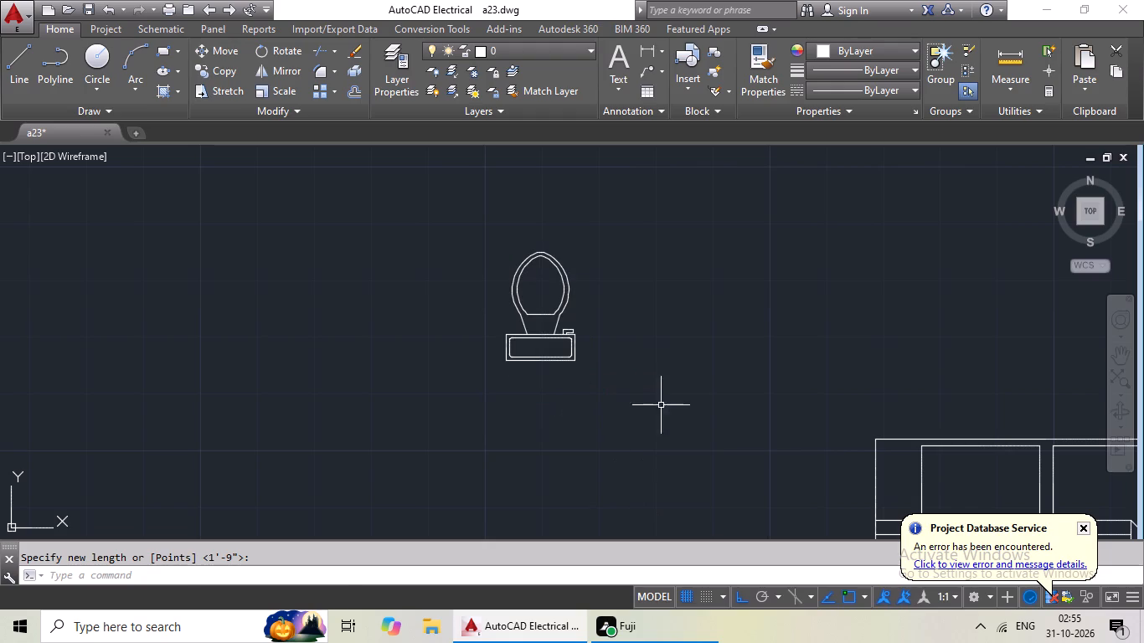
Copy the scaled toilet block into the top-right unit's toilet room, in its lower-right corner near the window.
left_click_drag(644, 252, 513, 357)
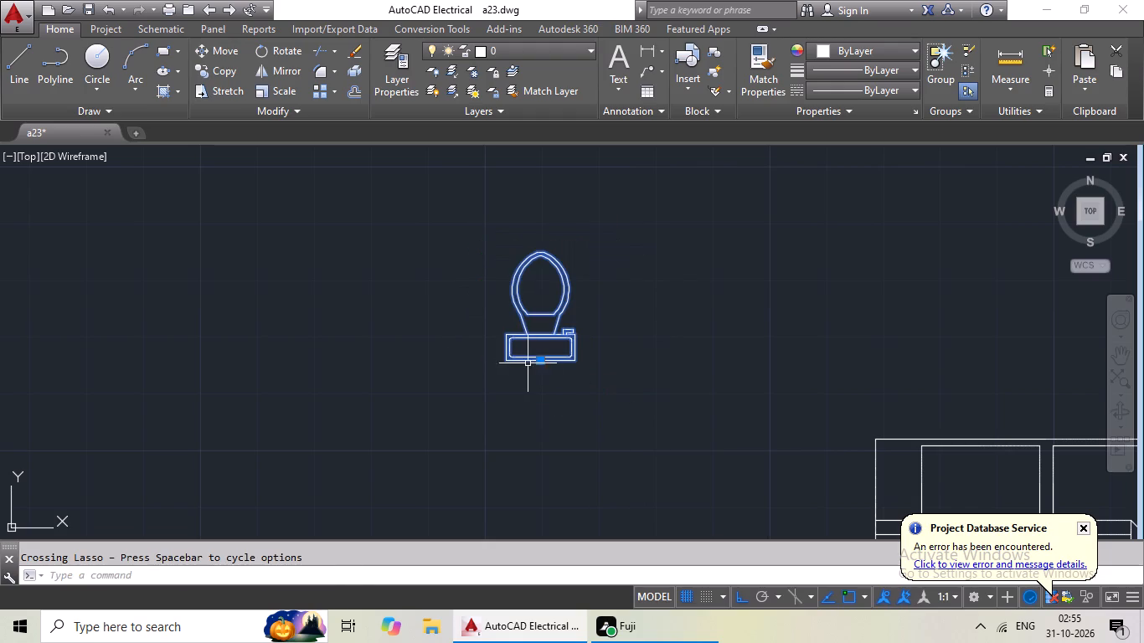
key("ctrl+c")
key("ctrl+v")
scroll(553, 397, "down", 3, "ctrl")
scroll(456, 403, "down", 1)
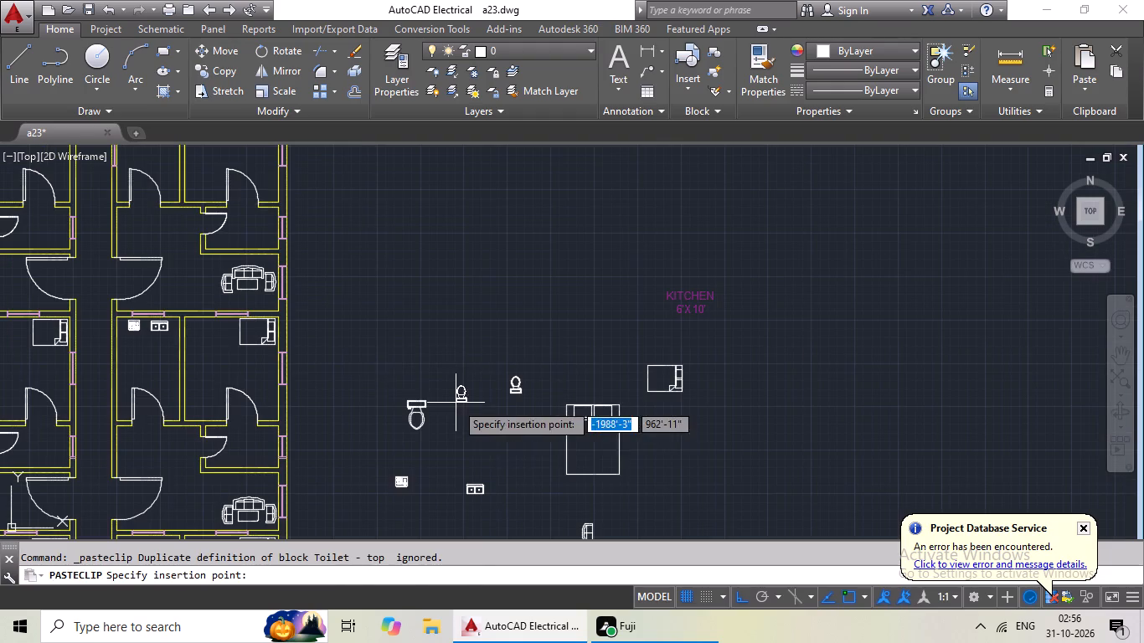
middle_click_drag(378, 337, 389, 355)
middle_click_drag(412, 407, 424, 434)
scroll(266, 275, "up", 4)
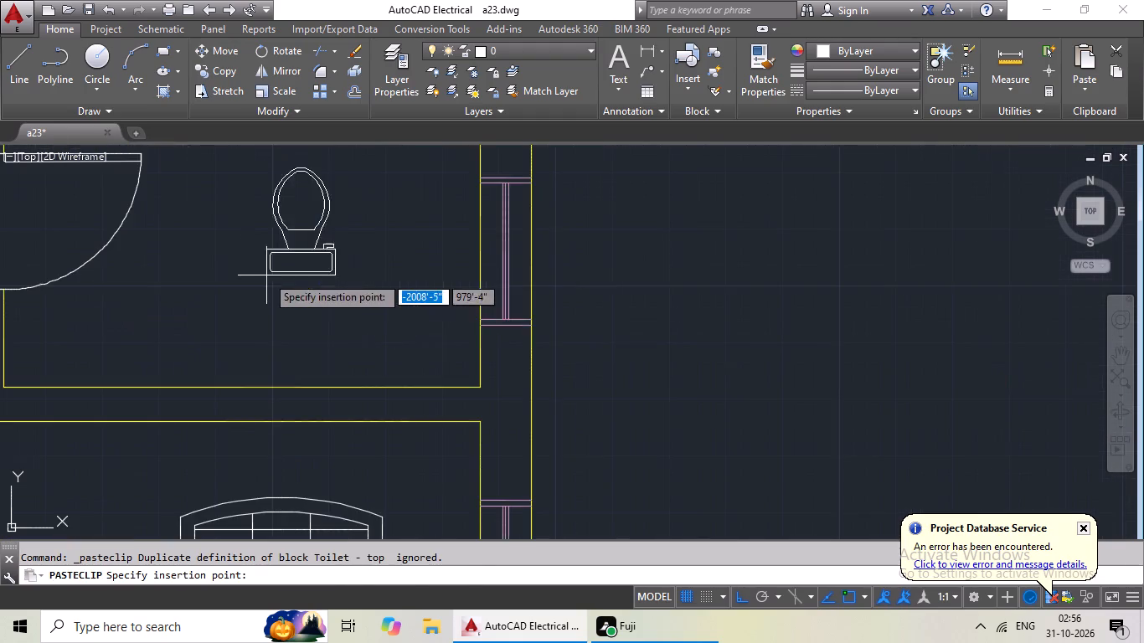
scroll(358, 332, "up", 2)
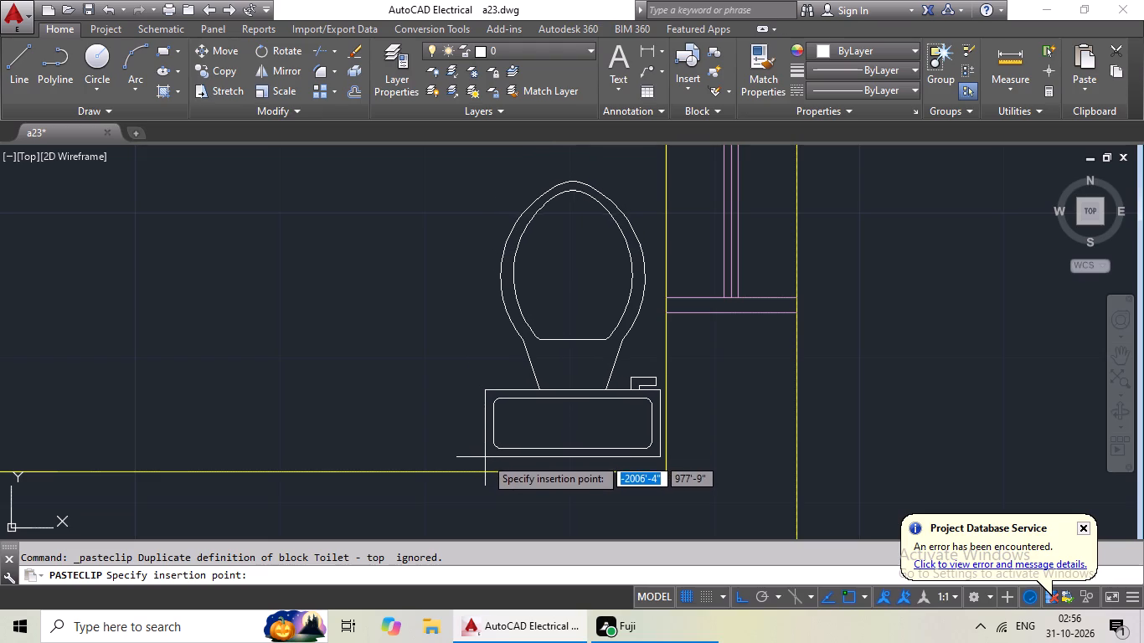
left_click(475, 462)
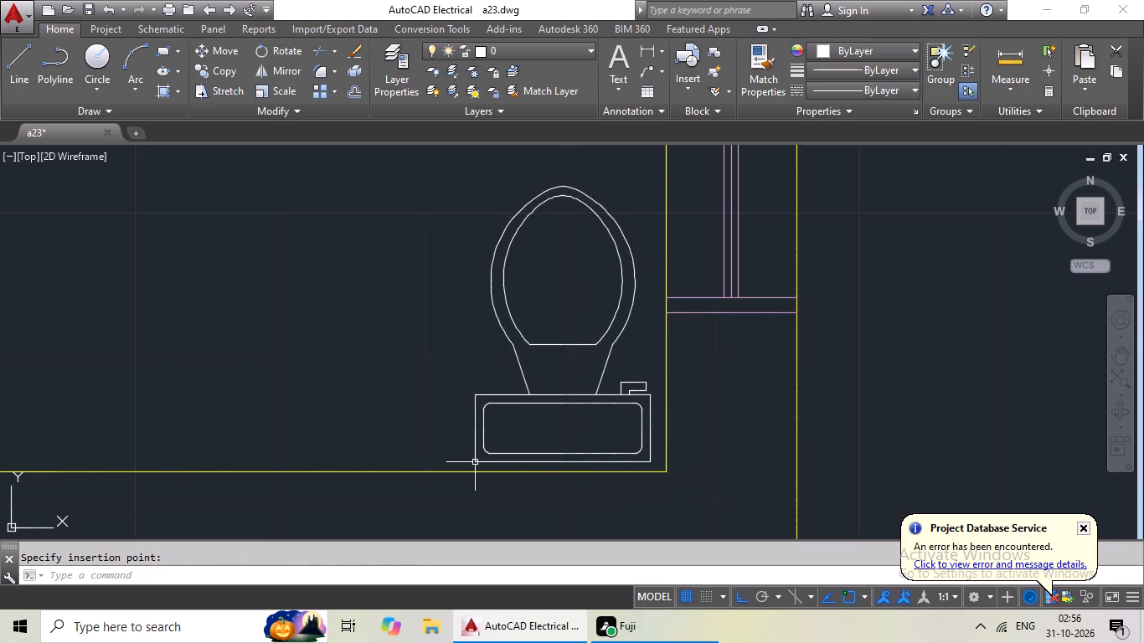
Paste the toilet block into the top-left unit's toilet room, in its lower-right corner near the window.
key("ctrl+v")
scroll(524, 435, "down", 6)
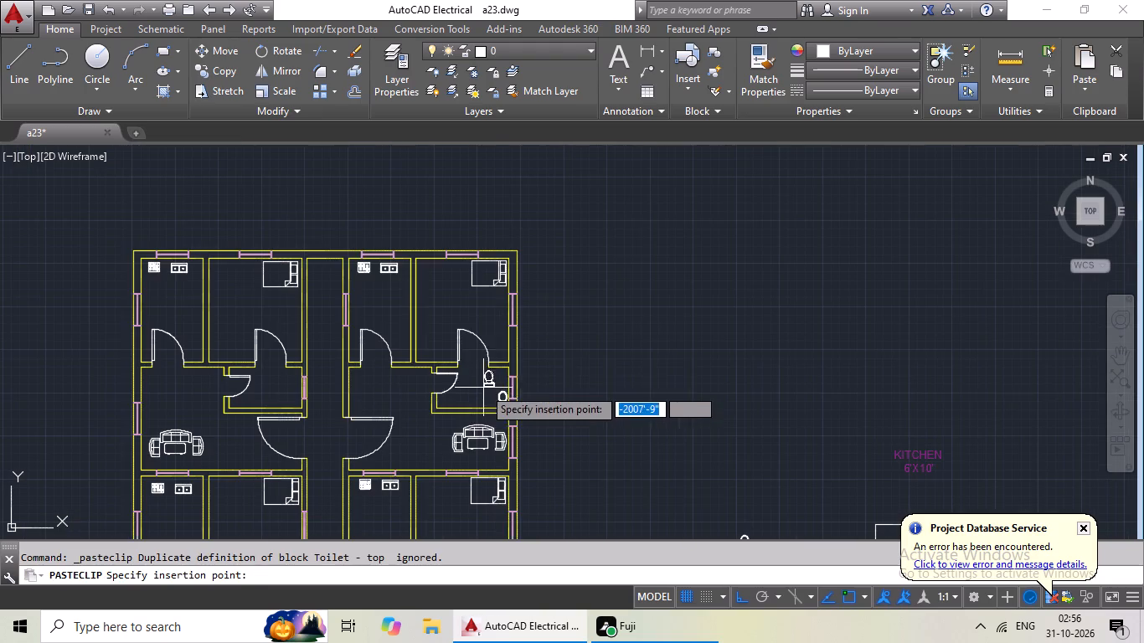
middle_click_drag(443, 392, 604, 328)
scroll(472, 334, "up", 5)
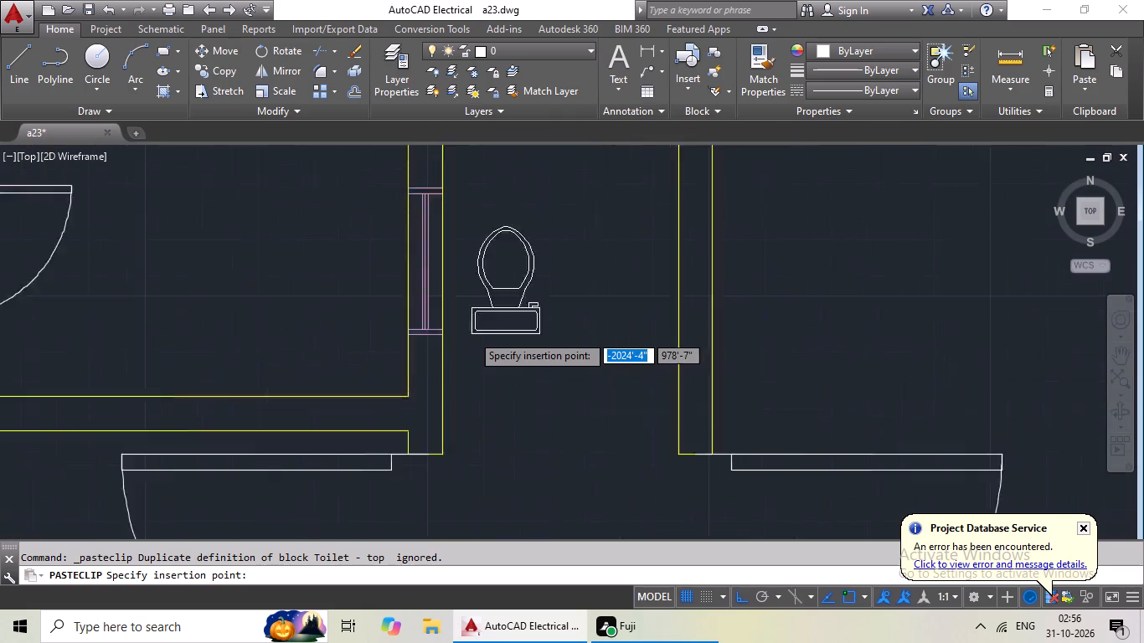
middle_click_drag(264, 357, 604, 342)
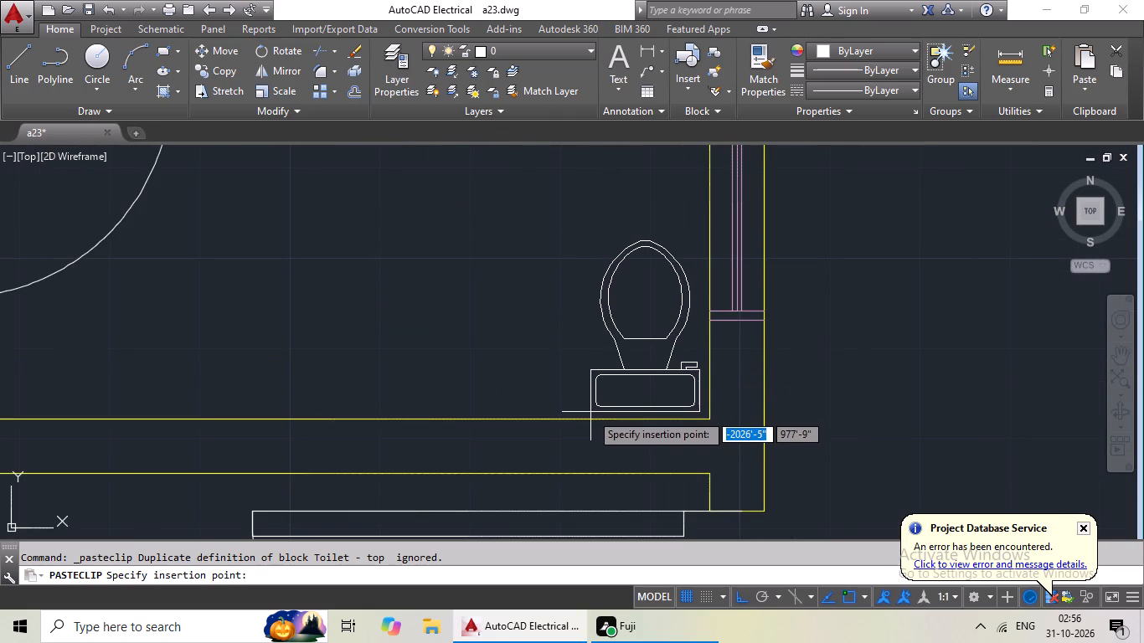
left_click(590, 413)
Move the toilet block in the top-left unit's toilet room straight up about 2", away from the lower wall.
left_click(650, 414)
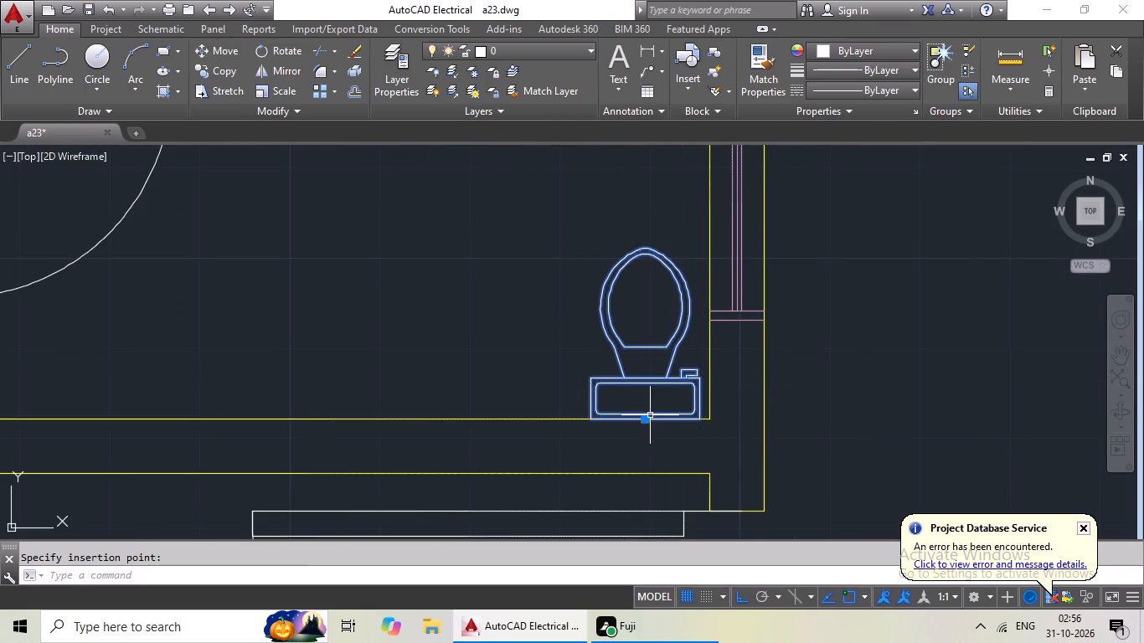
left_click(217, 54)
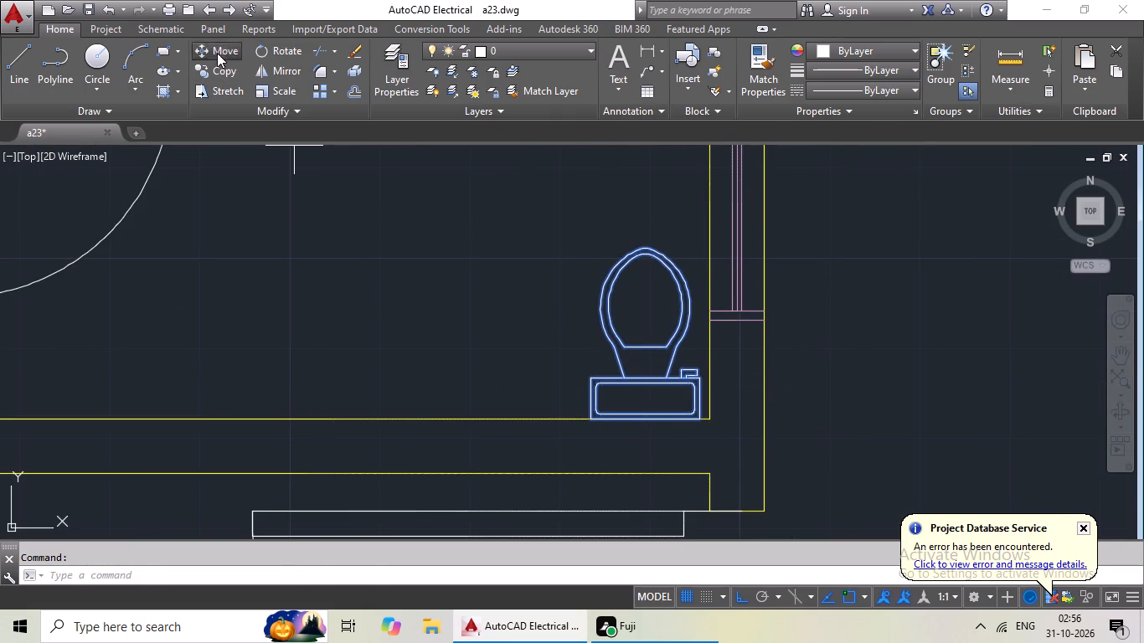
left_click(648, 249)
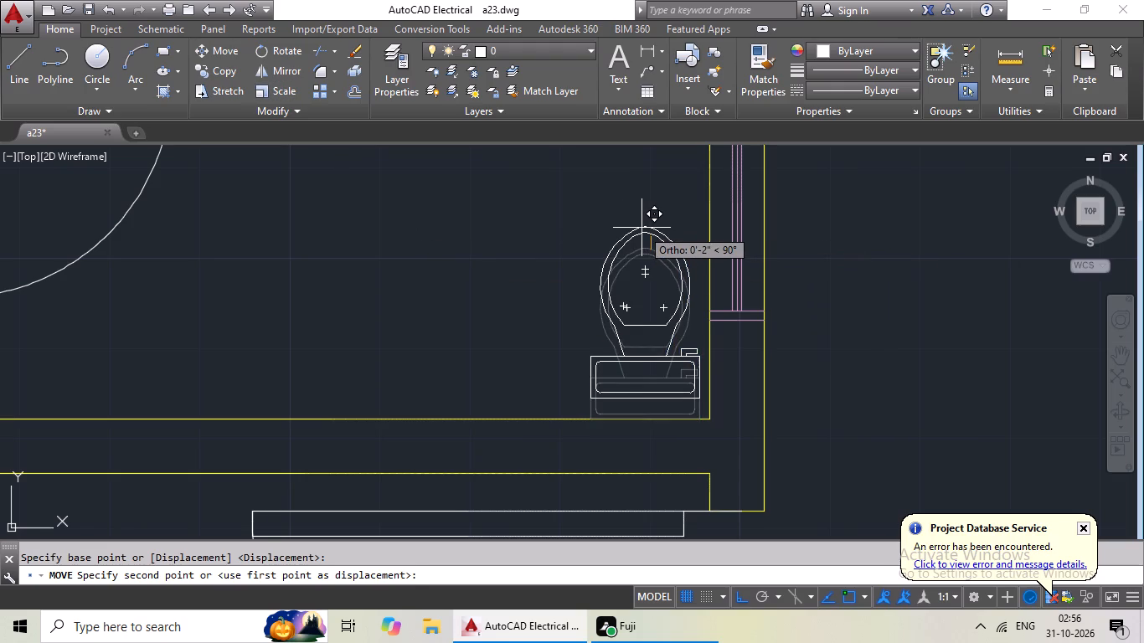
left_click(642, 228)
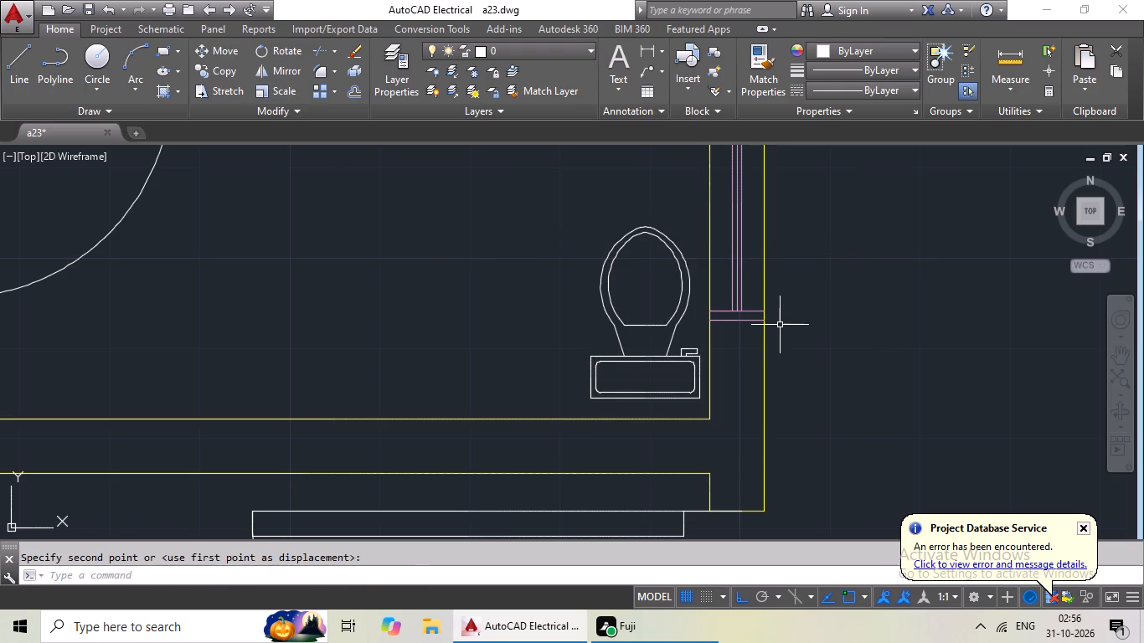
Paste the toilet block into the second-row left unit's toilet room, in its lower-right corner near the window.
key("ctrl+v")
scroll(790, 325, "down", 4, "ctrl")
middle_click_drag(787, 334, 713, 199)
scroll(693, 270, "down", 2)
middle_click_drag(690, 292, 611, 262)
scroll(605, 341, "up", 6)
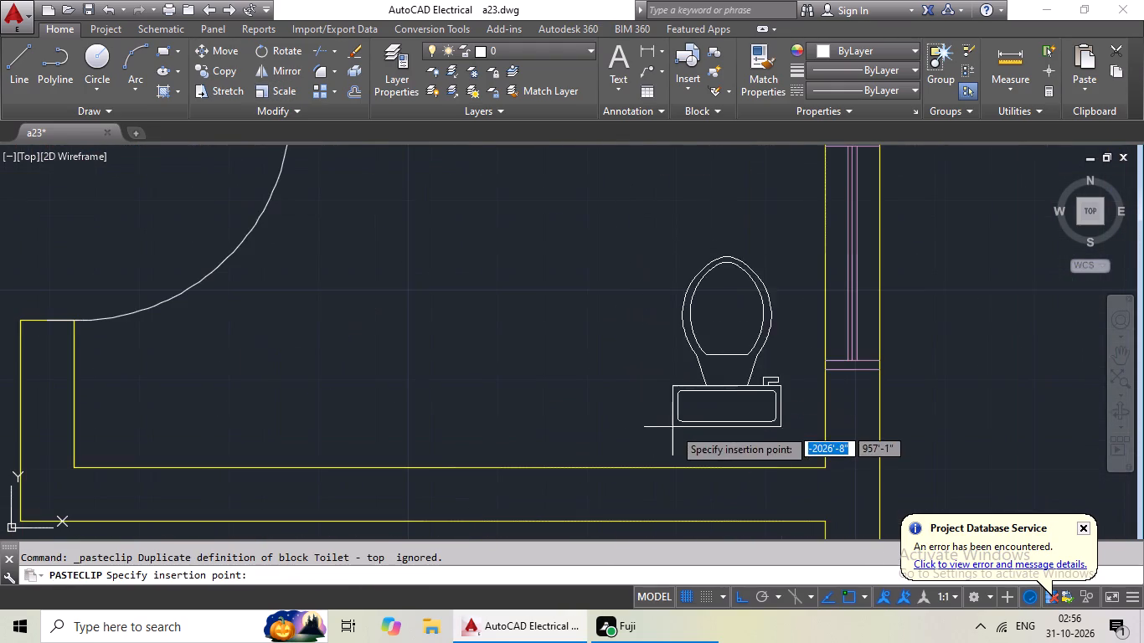
scroll(674, 428, "down", 1)
middle_click_drag(674, 428, 492, 338)
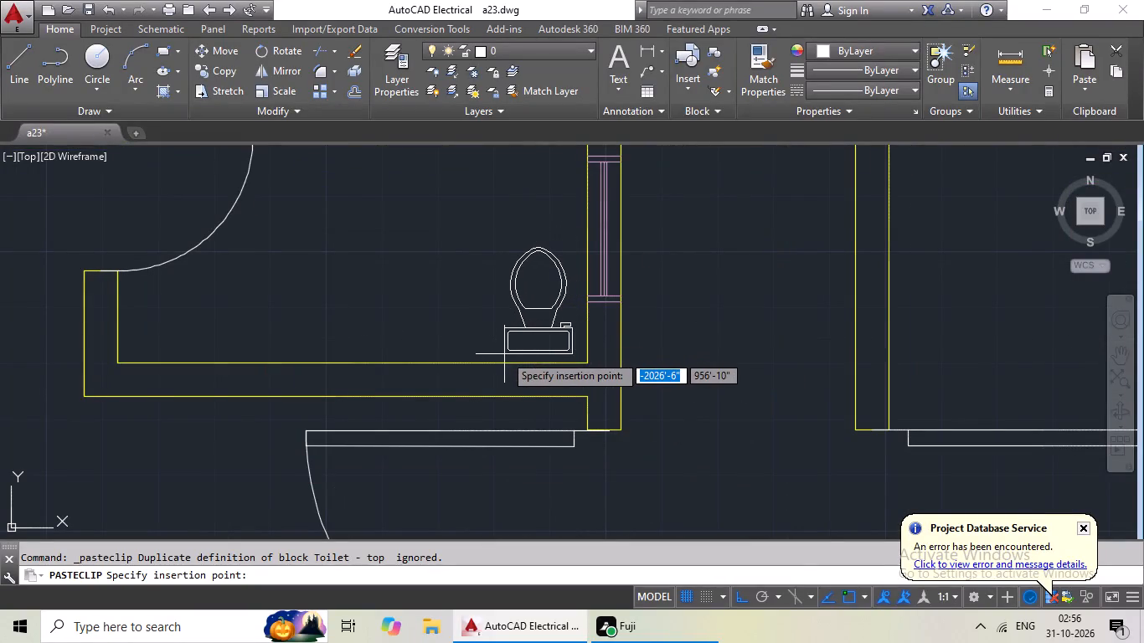
left_click(507, 354)
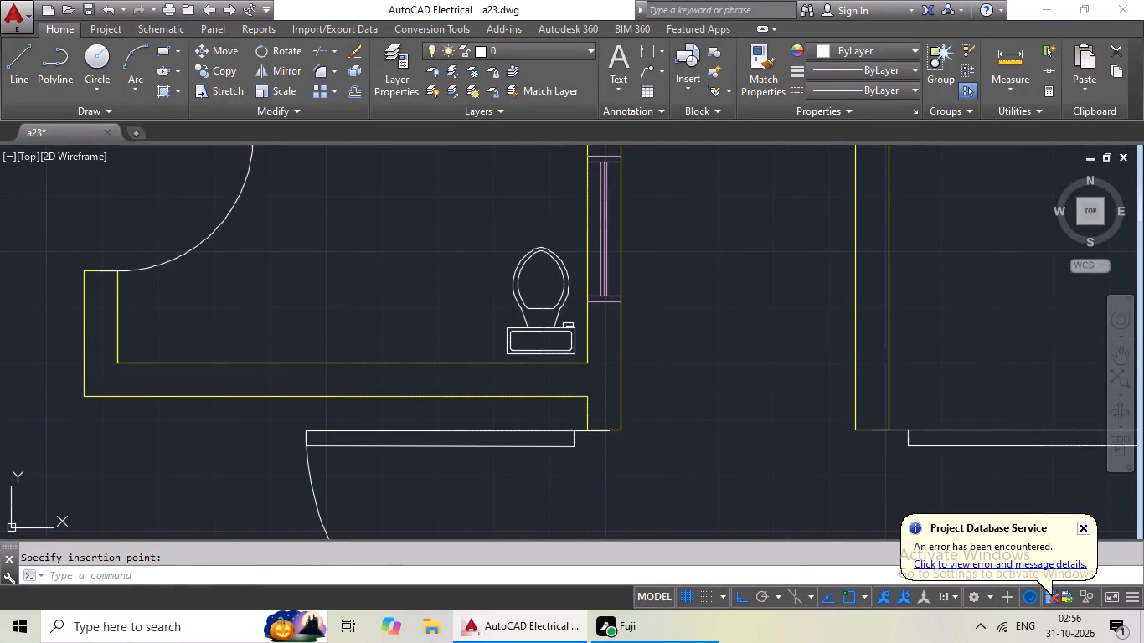
Paste the toilet block into the second-row right unit's toilet room, in its lower-right corner near the window.
key("ctrl+v")
scroll(724, 347, "down", 3, "ctrl")
middle_click_drag(761, 350, 341, 369)
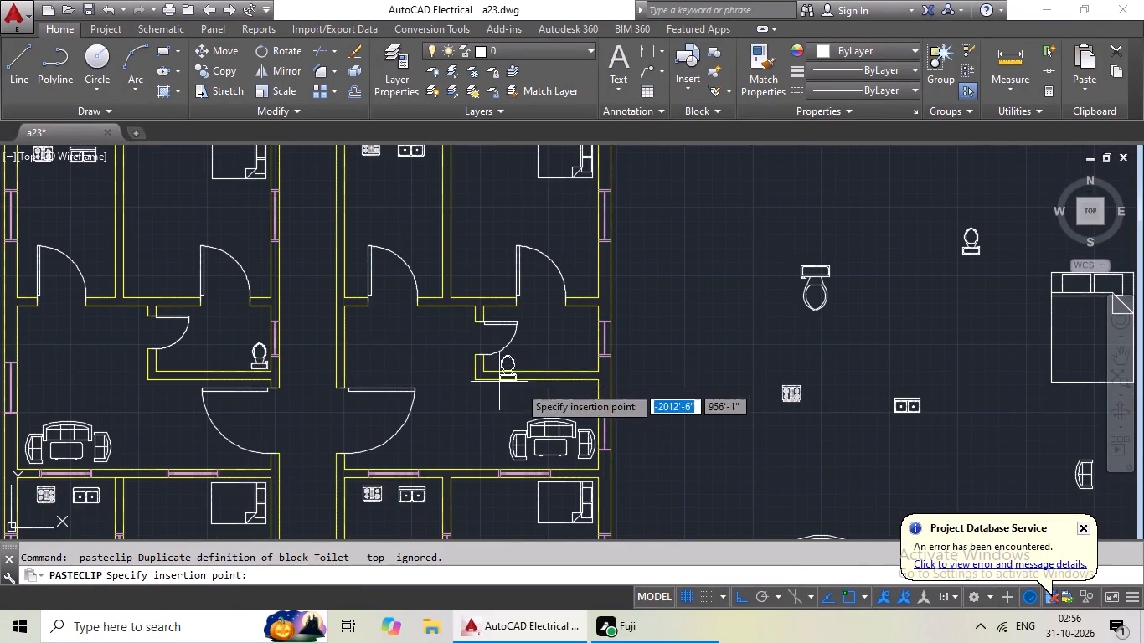
scroll(590, 368, "up", 5)
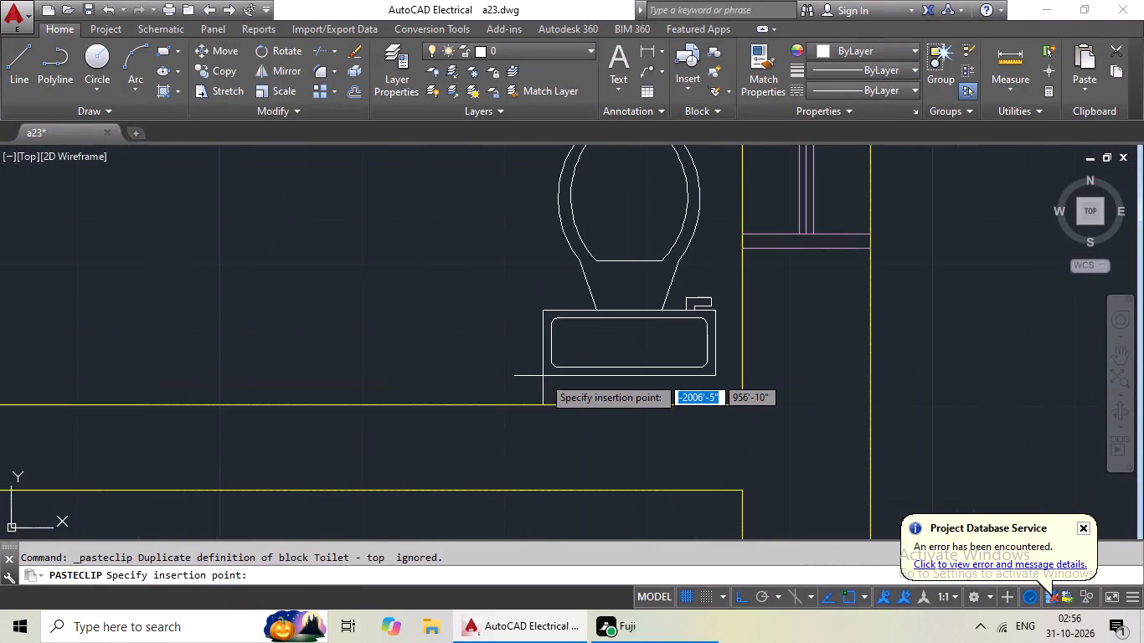
scroll(555, 381, "up", 1)
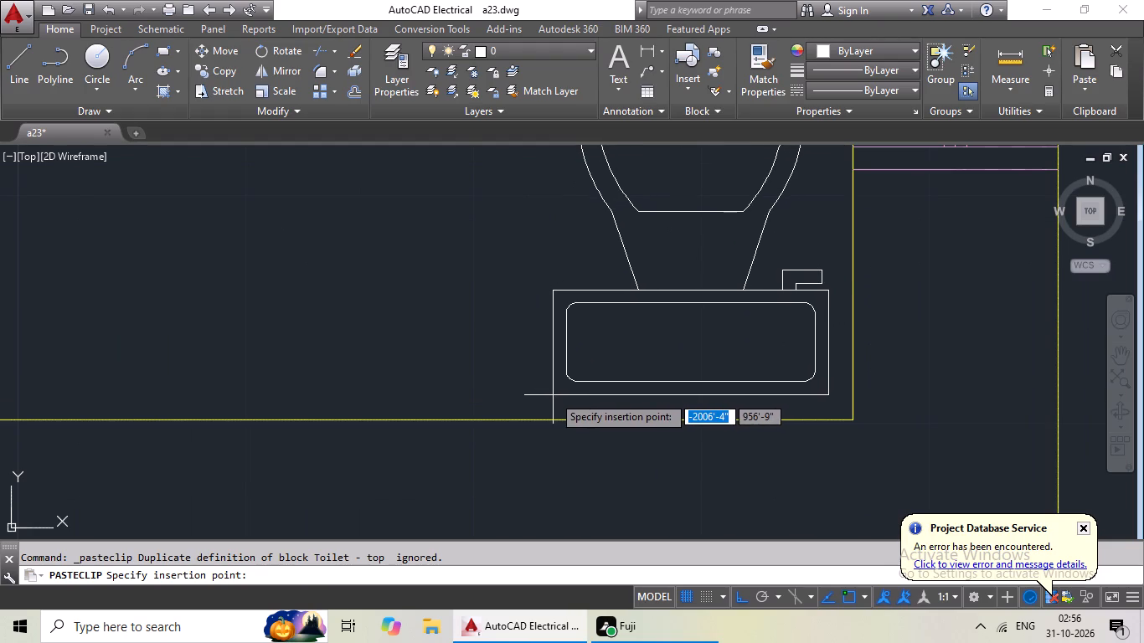
left_click(553, 399)
Paste the toilet block into the third-row left unit's toilet room, in its lower-right corner near the window.
scroll(584, 389, "down", 4)
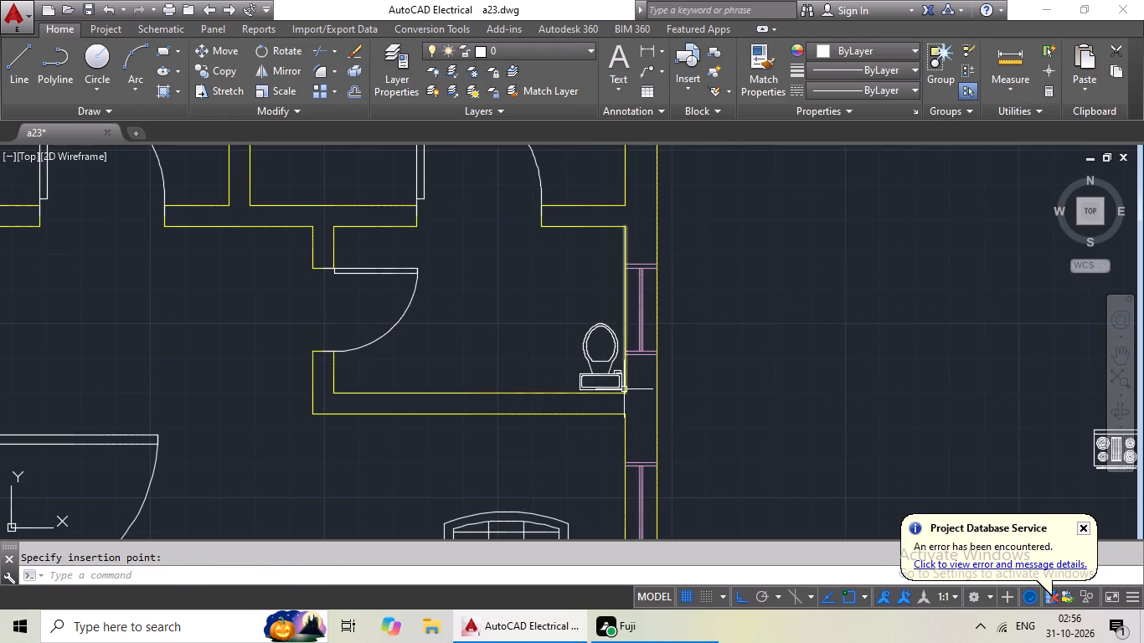
key("ctrl+v")
scroll(621, 403, "down", 1)
middle_click_drag(592, 415, 585, 255)
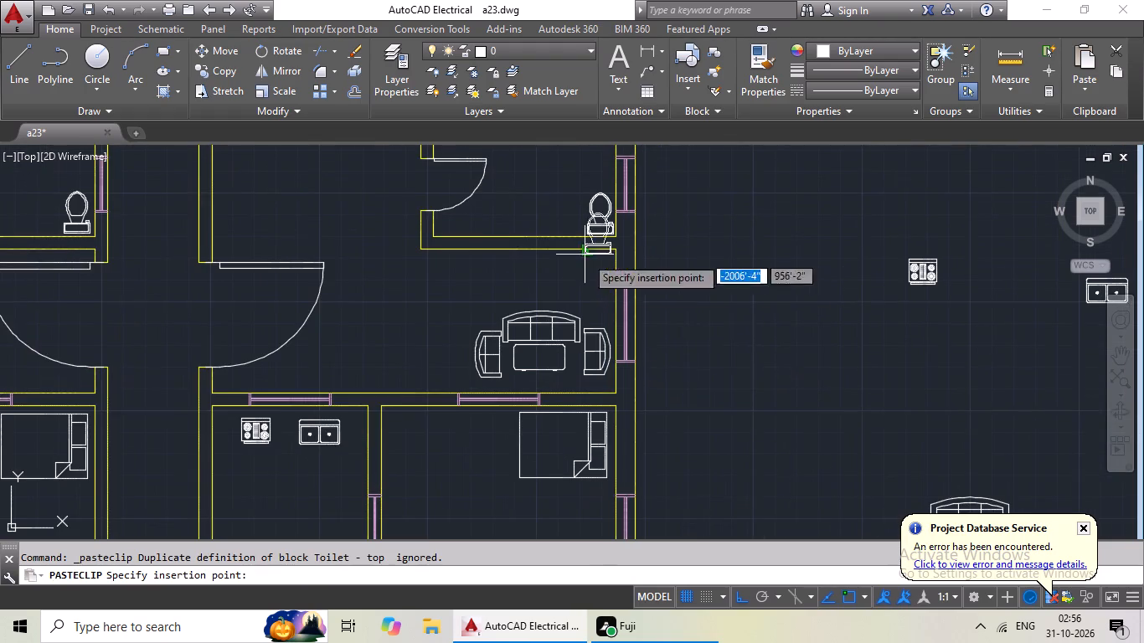
middle_click_drag(580, 337, 587, 212)
scroll(595, 280, "down", 2)
middle_click_drag(580, 333, 578, 212)
middle_click_drag(559, 294, 559, 291)
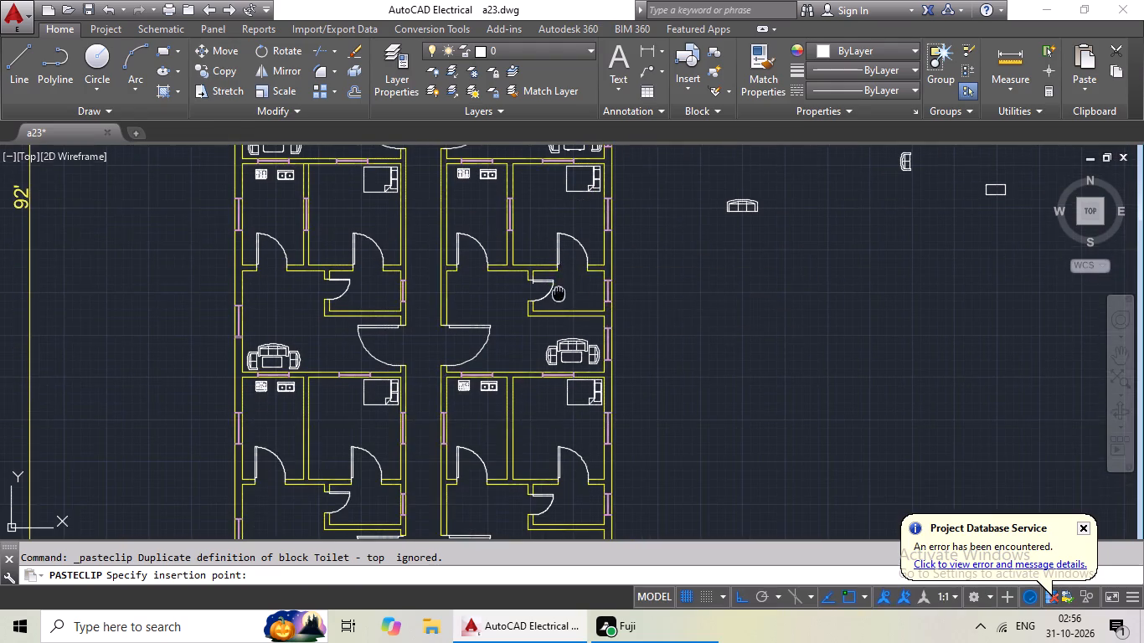
middle_click_drag(559, 291, 563, 226)
scroll(388, 237, "up", 3)
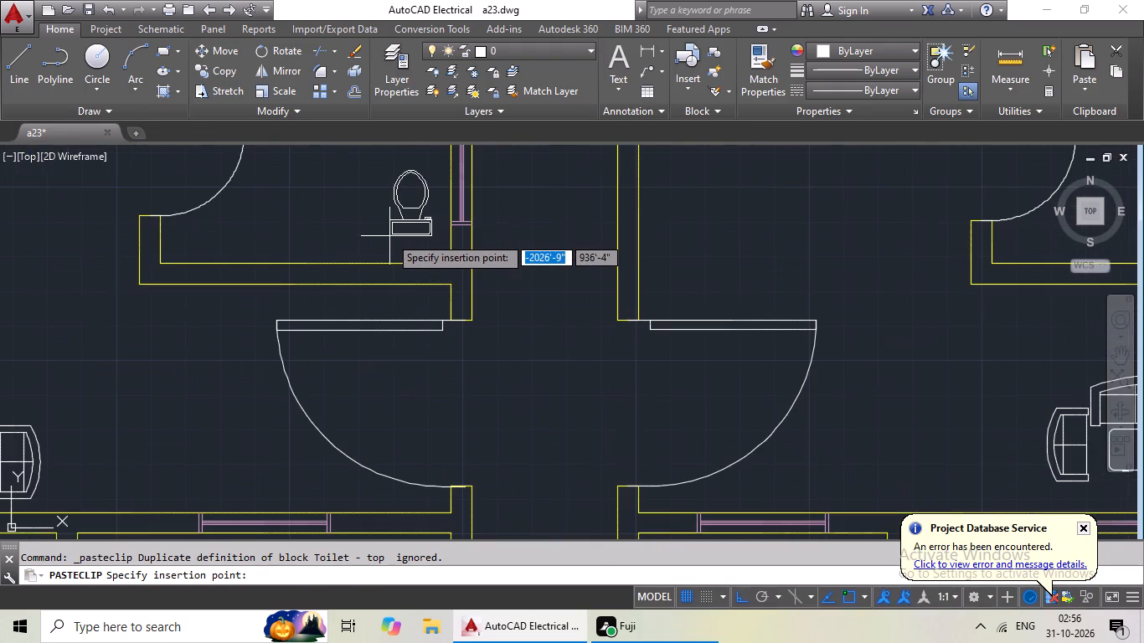
scroll(405, 251, "up", 3)
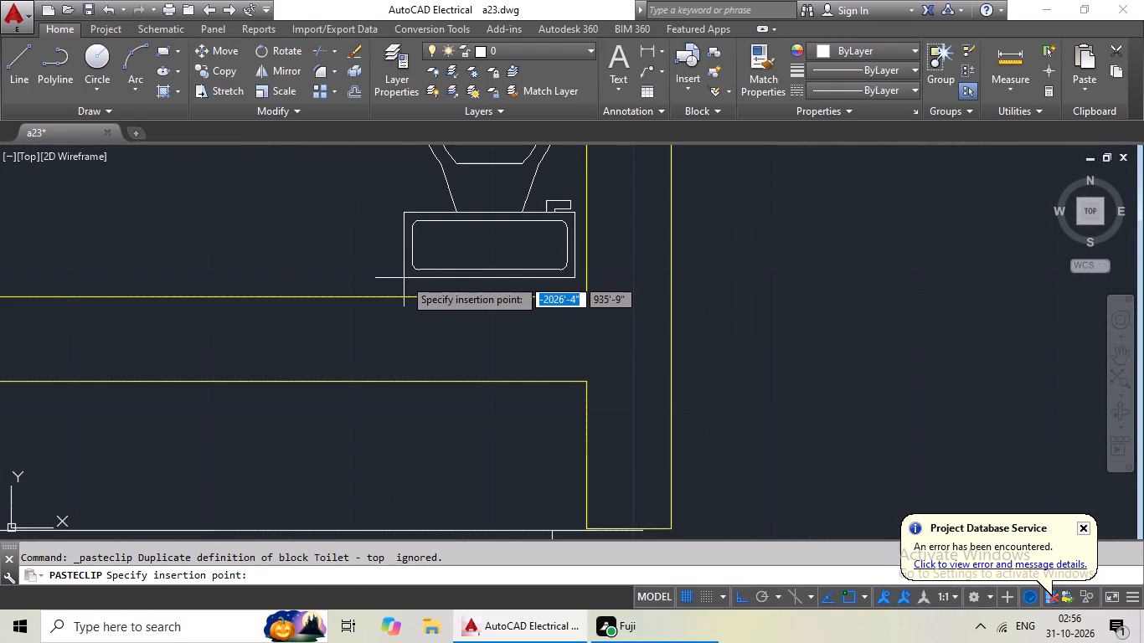
left_click(403, 280)
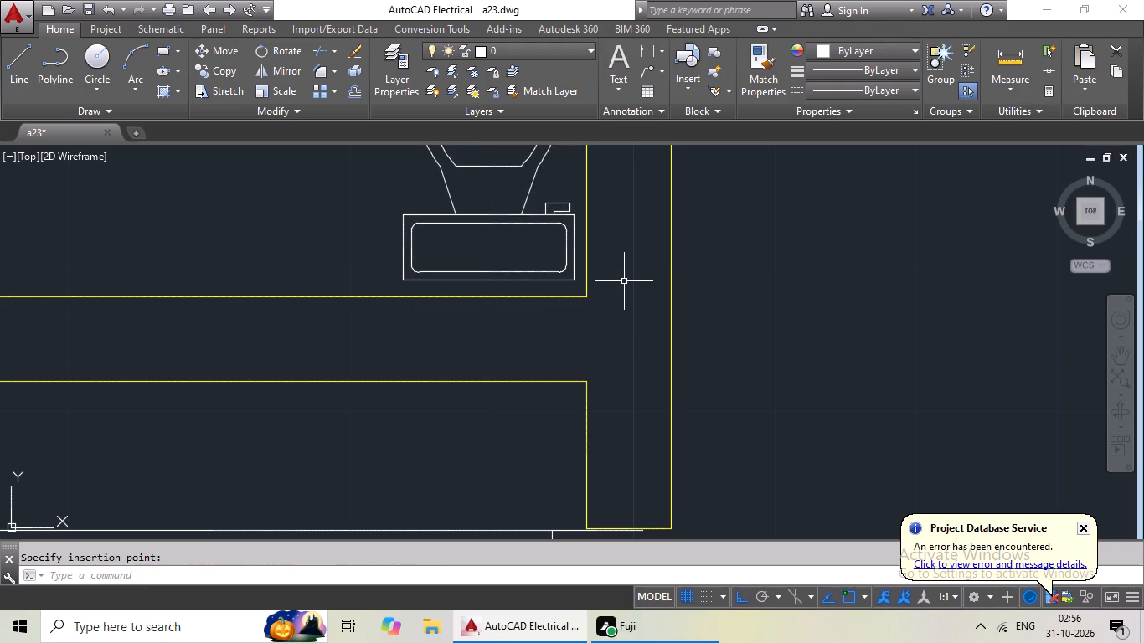
Paste the toilet block into the third-row right unit's toilet room, in its lower-right corner near the window.
key("ctrl+v")
scroll(682, 257, "down", 4, "ctrl")
scroll(713, 280, "down", 1)
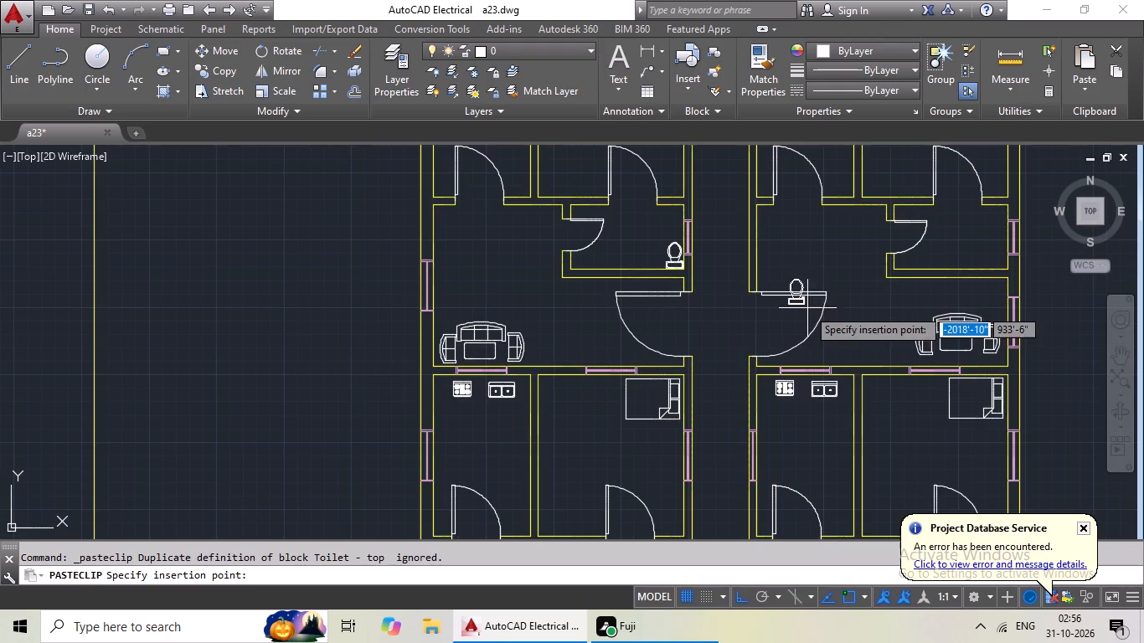
middle_click_drag(899, 284, 538, 299)
scroll(606, 269, "up", 4)
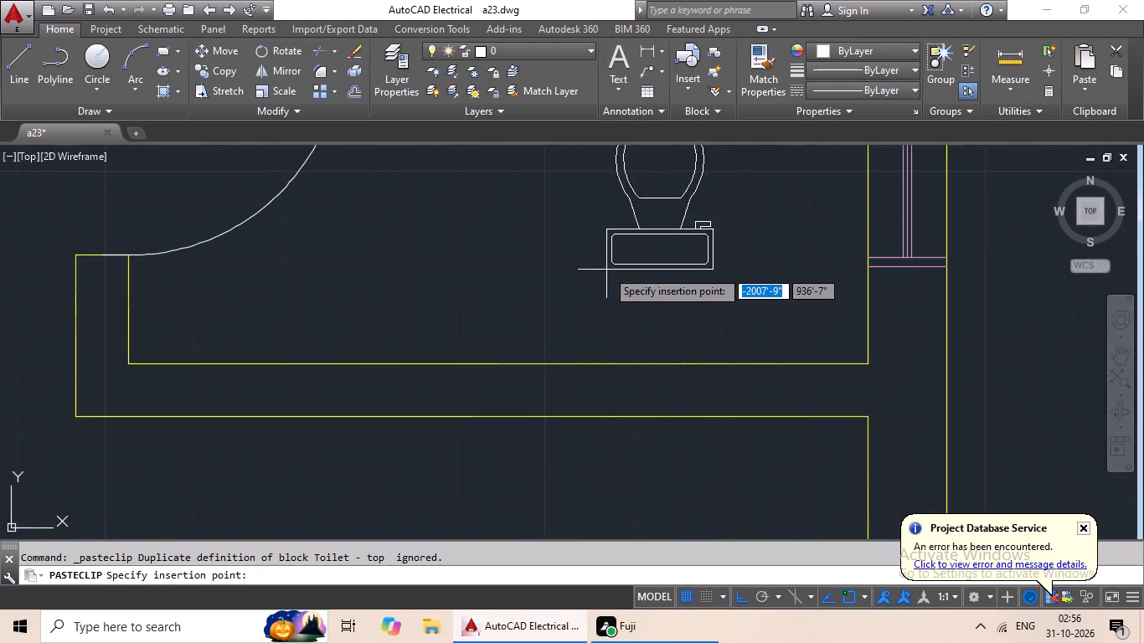
left_click(754, 352)
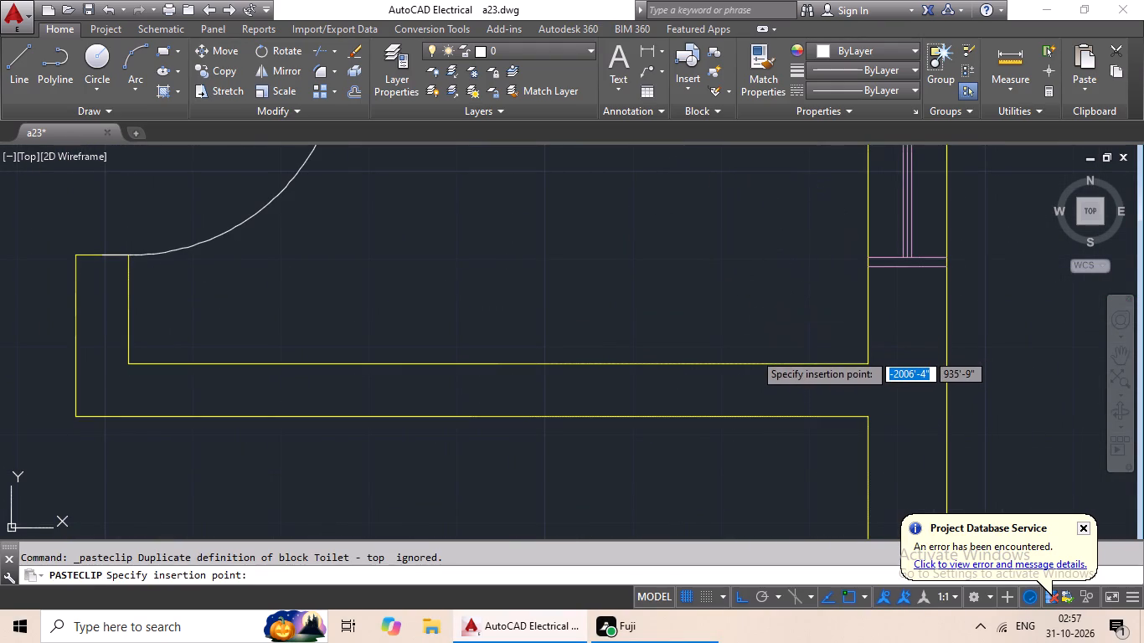
Paste the toilet block into the bottom-left unit's toilet room, in its lower-right corner near the window.
key("ctrl+v")
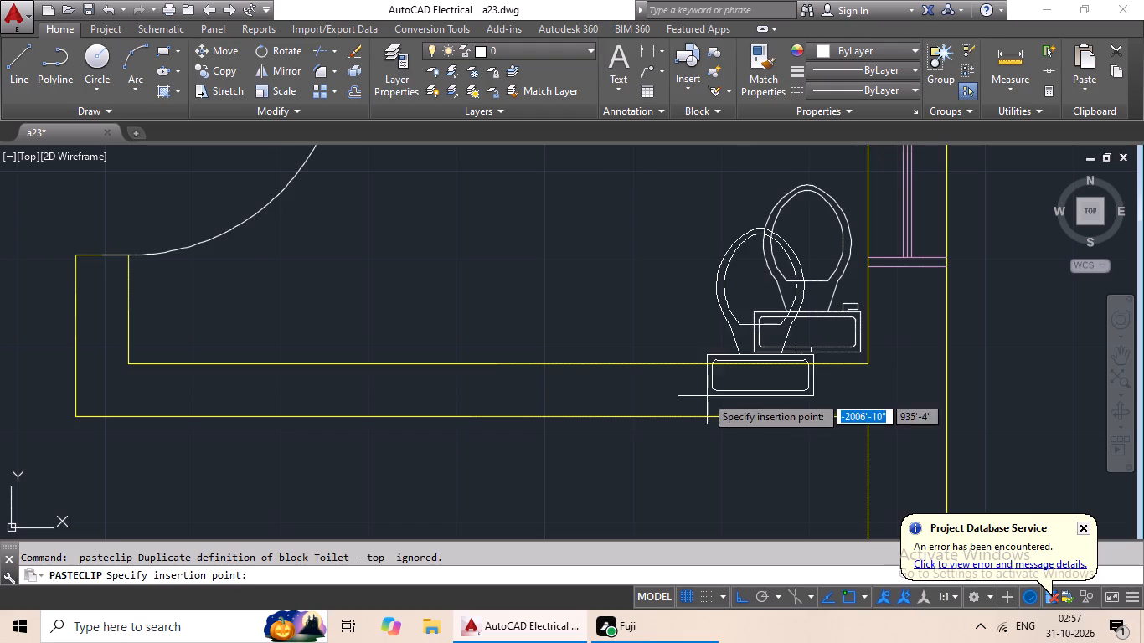
scroll(685, 368, "down", 3)
middle_click_drag(688, 363, 678, 230)
scroll(676, 222, "down", 2)
middle_click_drag(675, 306, 678, 241)
scroll(448, 357, "up", 4)
middle_click_drag(497, 385, 497, 384)
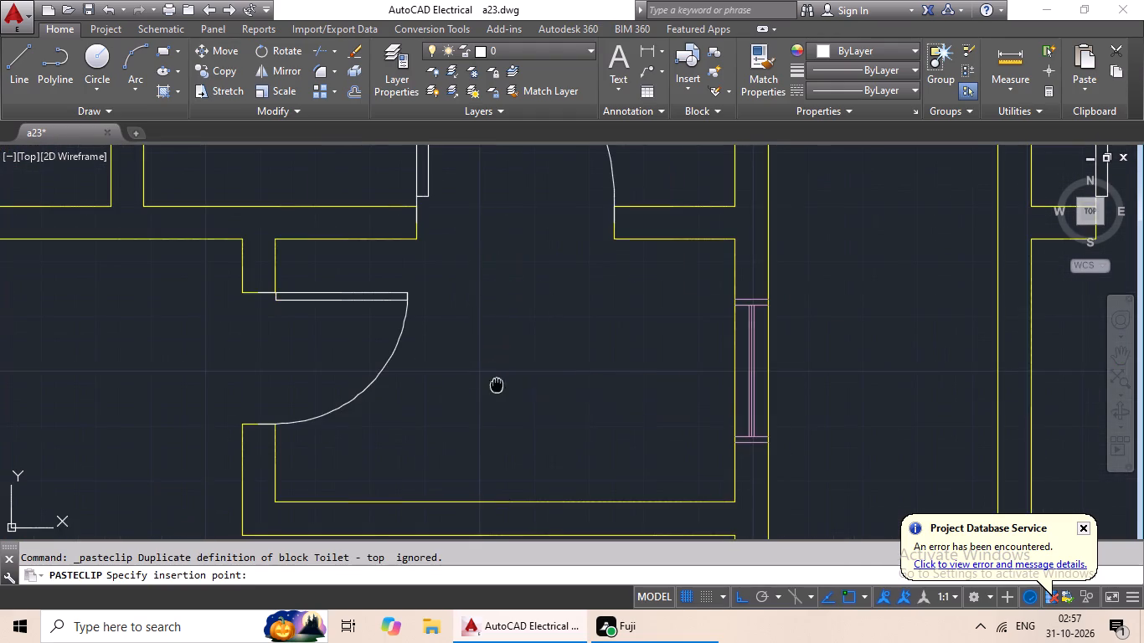
middle_click_drag(497, 384, 504, 257)
scroll(688, 342, "up", 2)
middle_click_drag(645, 412, 491, 320)
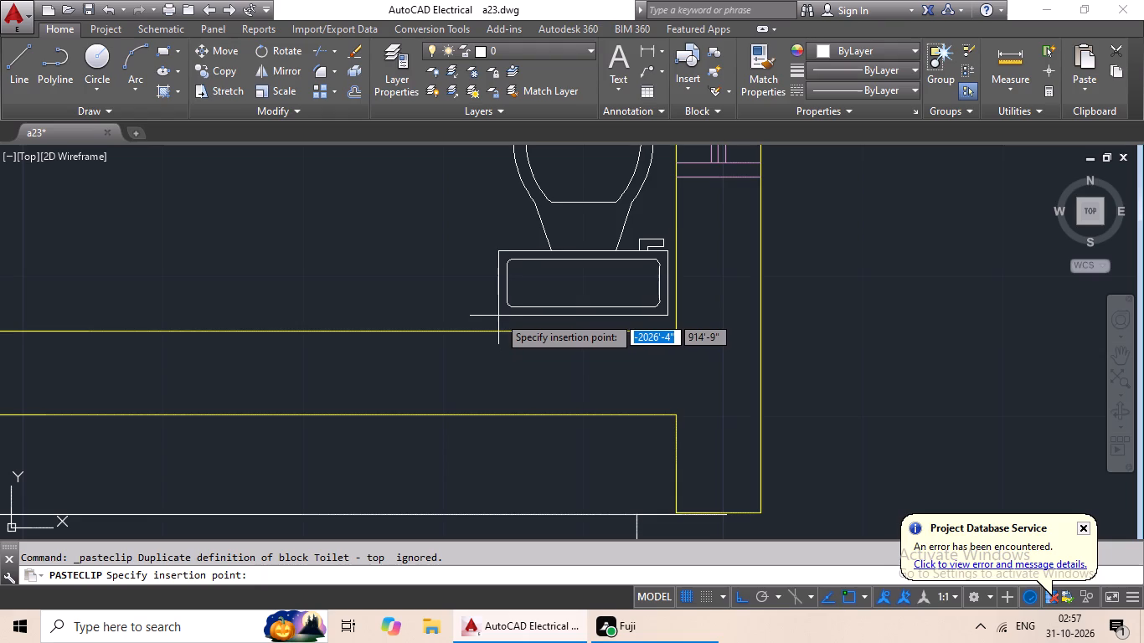
left_click(492, 320)
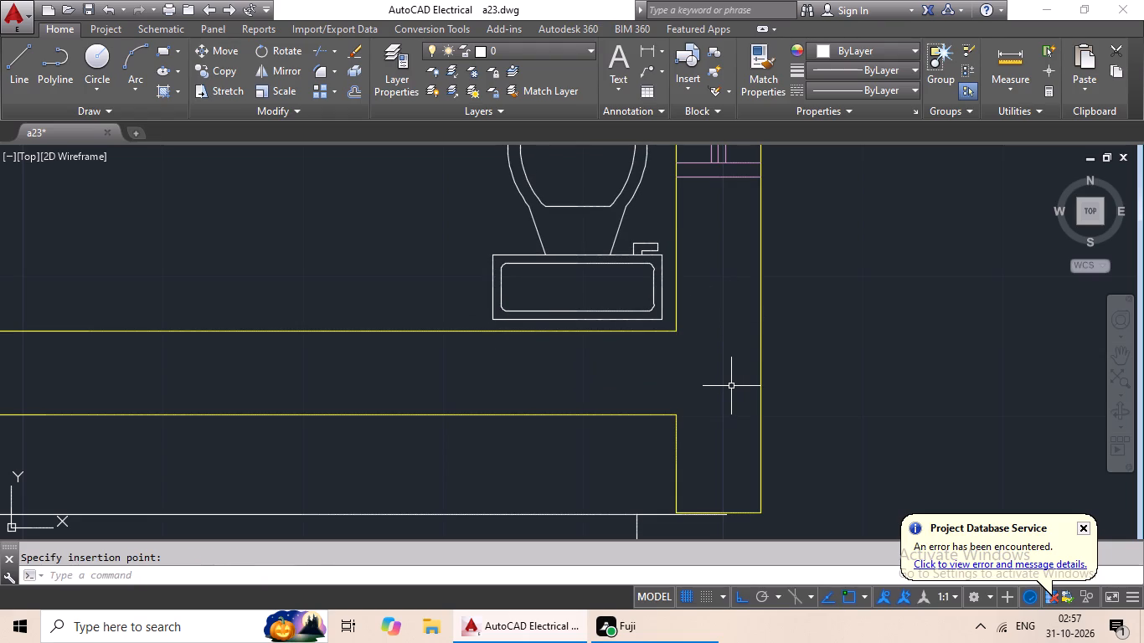
Paste the toilet block into the bottom-right unit's toilet room, in its lower-right corner near the window.
key("ctrl+v")
scroll(765, 364, "down", 1)
middle_click_drag(765, 364, 487, 347)
scroll(555, 332, "down", 2)
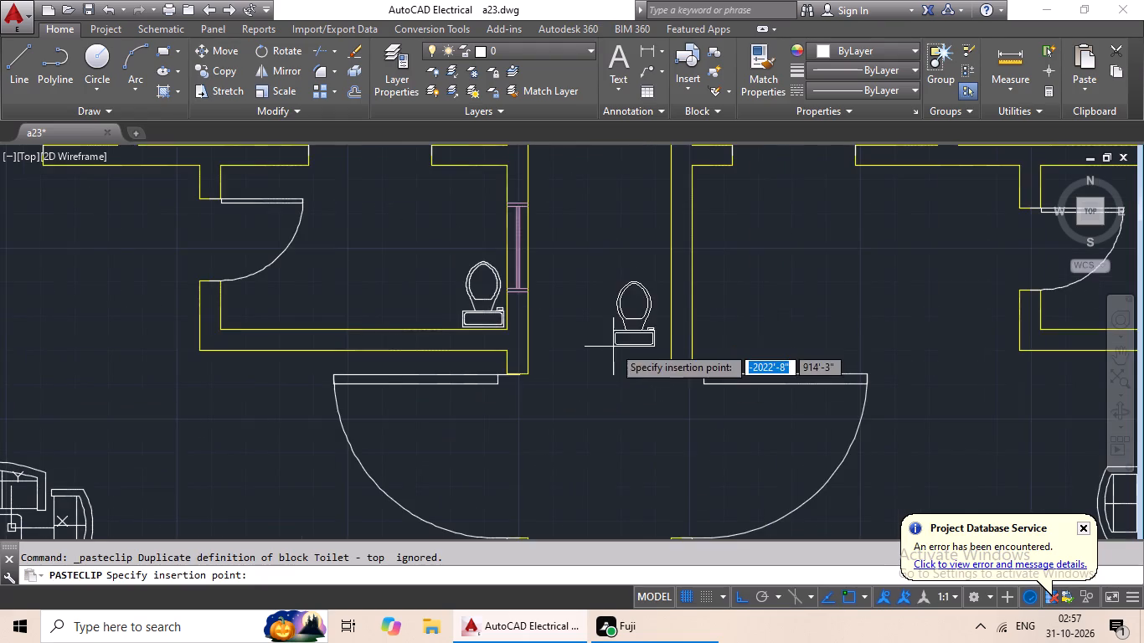
middle_click_drag(611, 347, 275, 352)
scroll(583, 383, "down", 1)
middle_click_drag(625, 391, 466, 395)
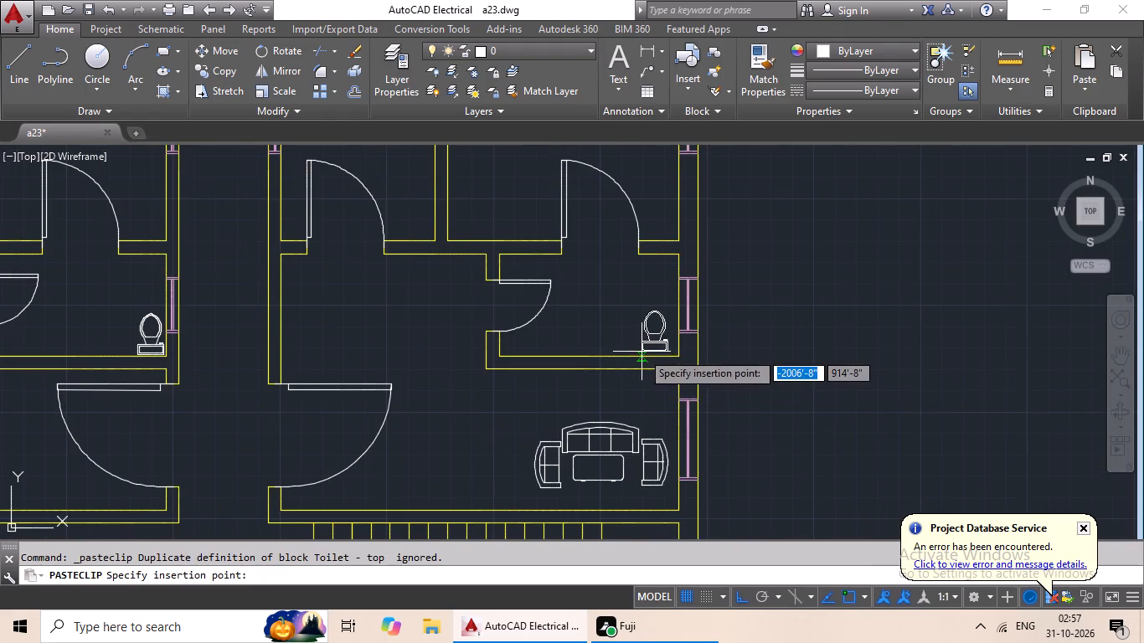
scroll(642, 352, "up", 4)
middle_click_drag(649, 349, 445, 309)
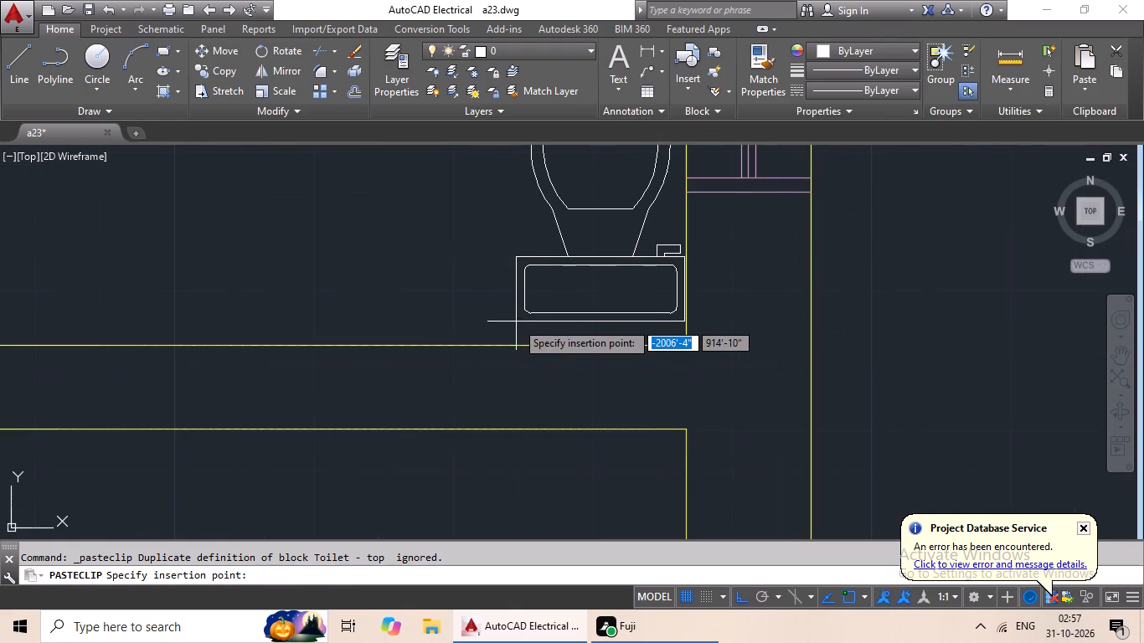
scroll(508, 328, "up", 1)
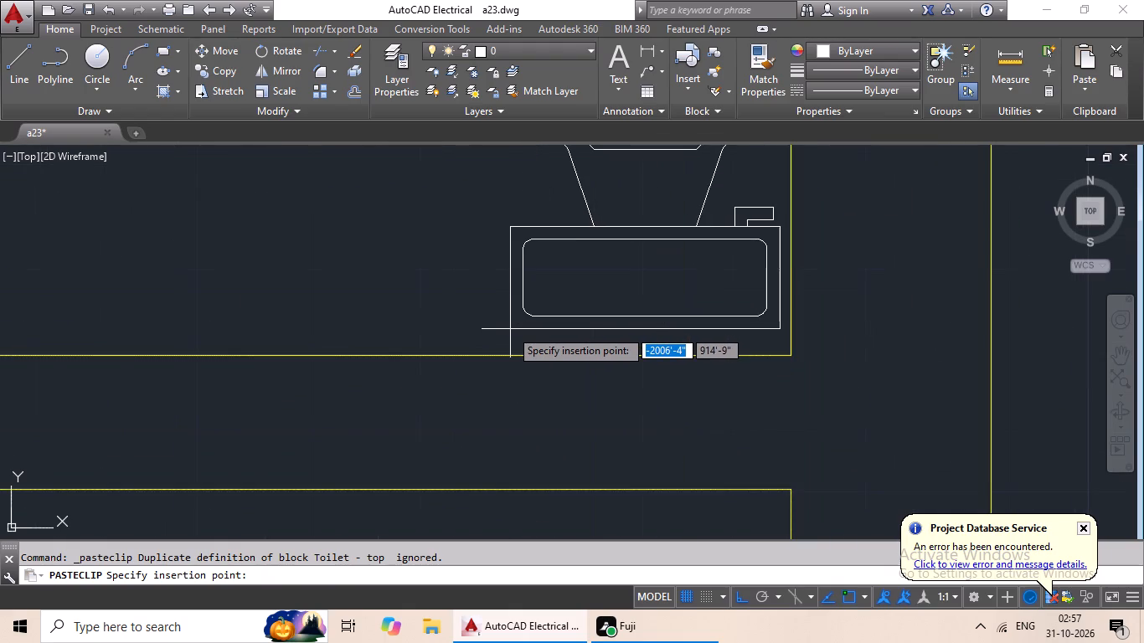
left_click(508, 335)
Delete the loose toilet, kitchen, bed, sofa and table blocks lying outside the yellow-walled plan.
scroll(722, 330, "down", 3)
middle_click_drag(746, 332, 540, 338)
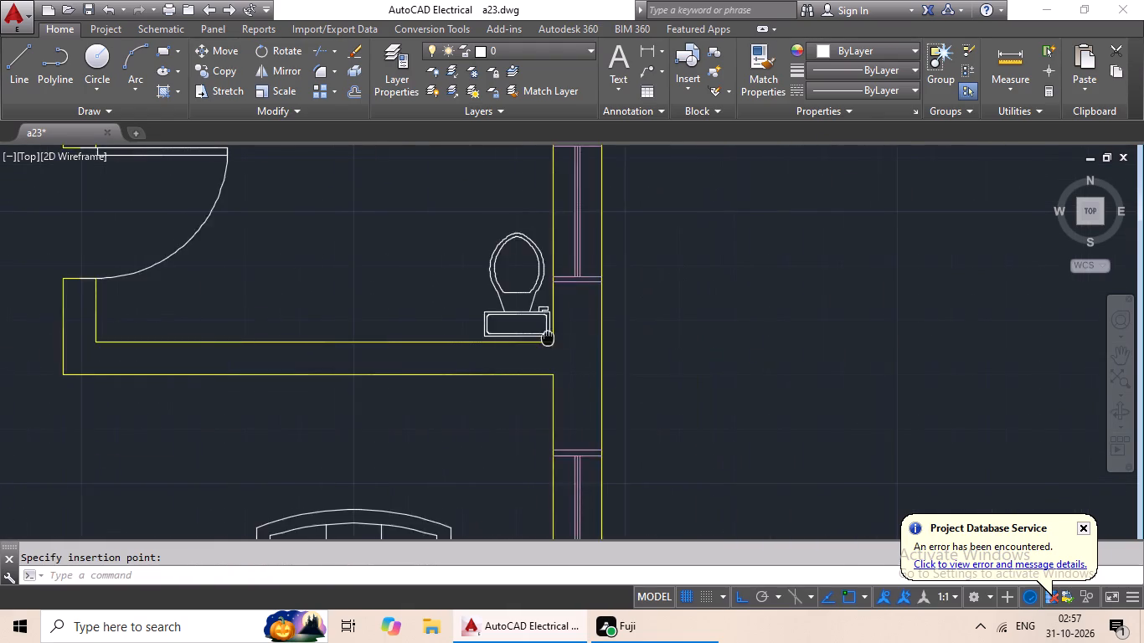
scroll(661, 314, "down", 4)
middle_click_drag(712, 288, 599, 357)
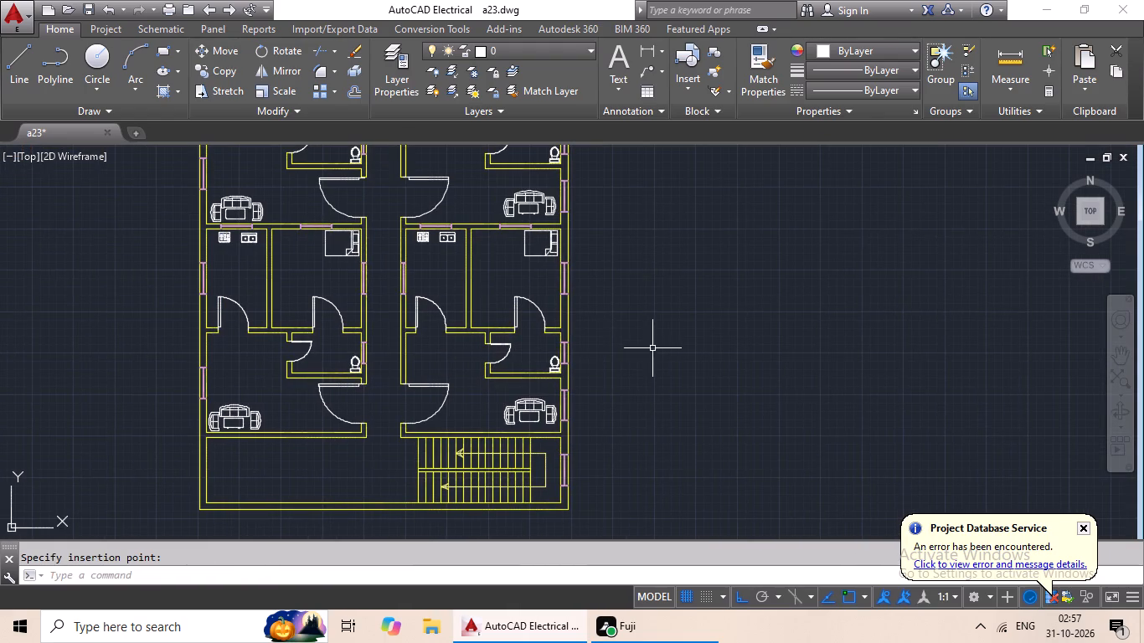
scroll(646, 352, "down", 2)
middle_click_drag(712, 338, 622, 371)
middle_click_drag(634, 309, 549, 376)
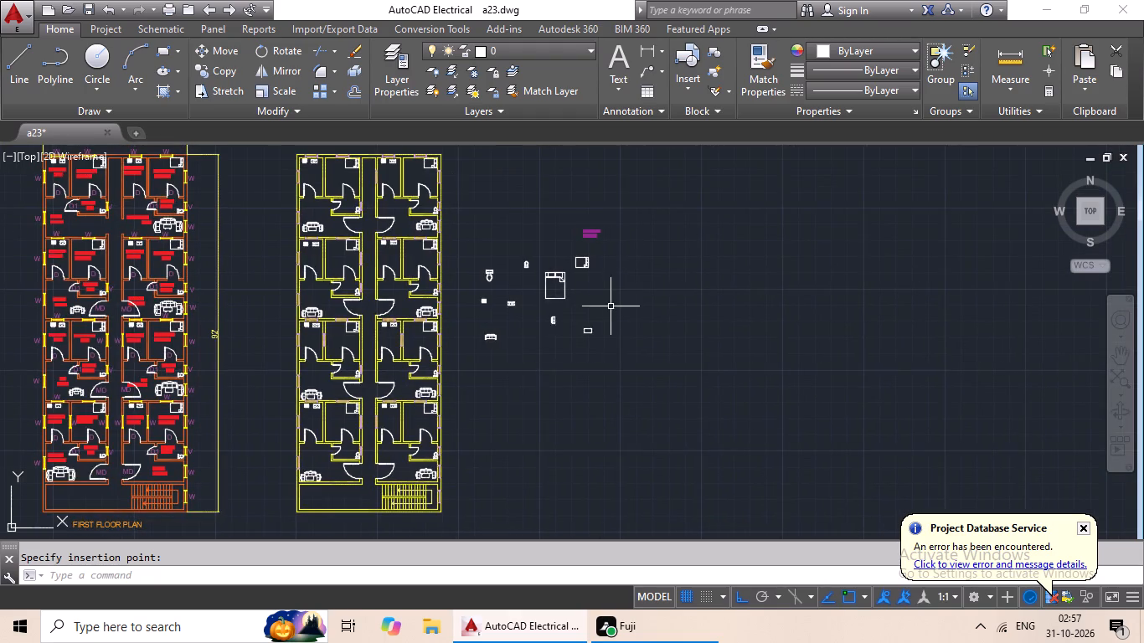
scroll(610, 244, "up", 1)
left_click_drag(488, 241, 396, 328)
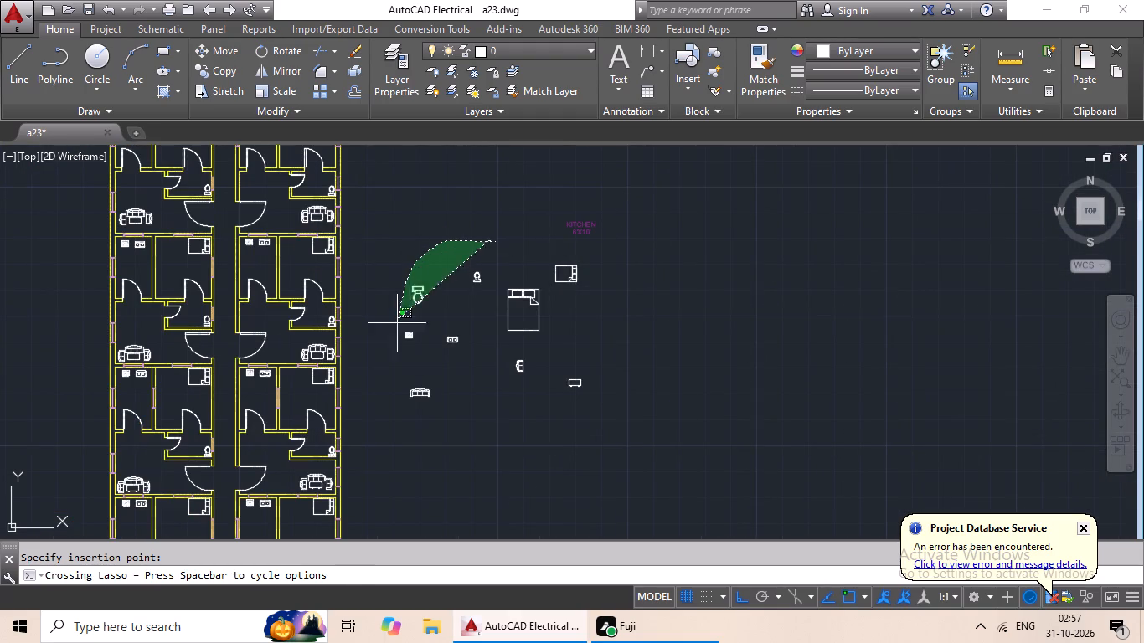
left_click_drag(396, 328, 708, 336)
key("Delete")
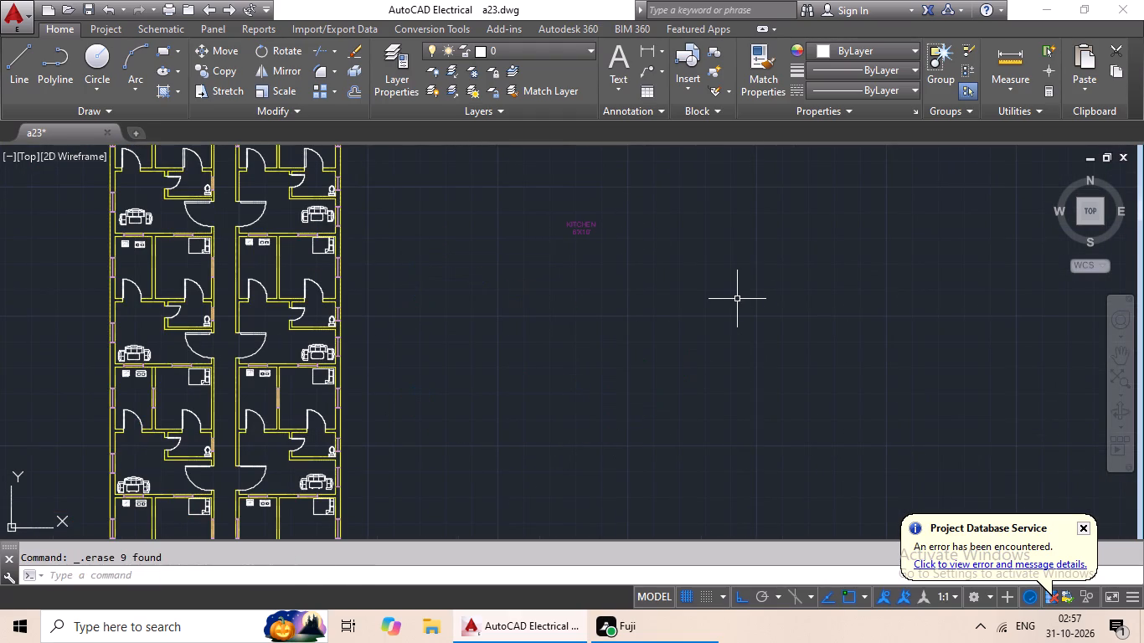
Recolour both lines of the loose KITCHEN 6'X10' label outside the yellow-walled plan to green 19,155,72.
scroll(588, 234, "up", 4)
middle_click_drag(604, 233, 582, 349)
double_click(538, 289)
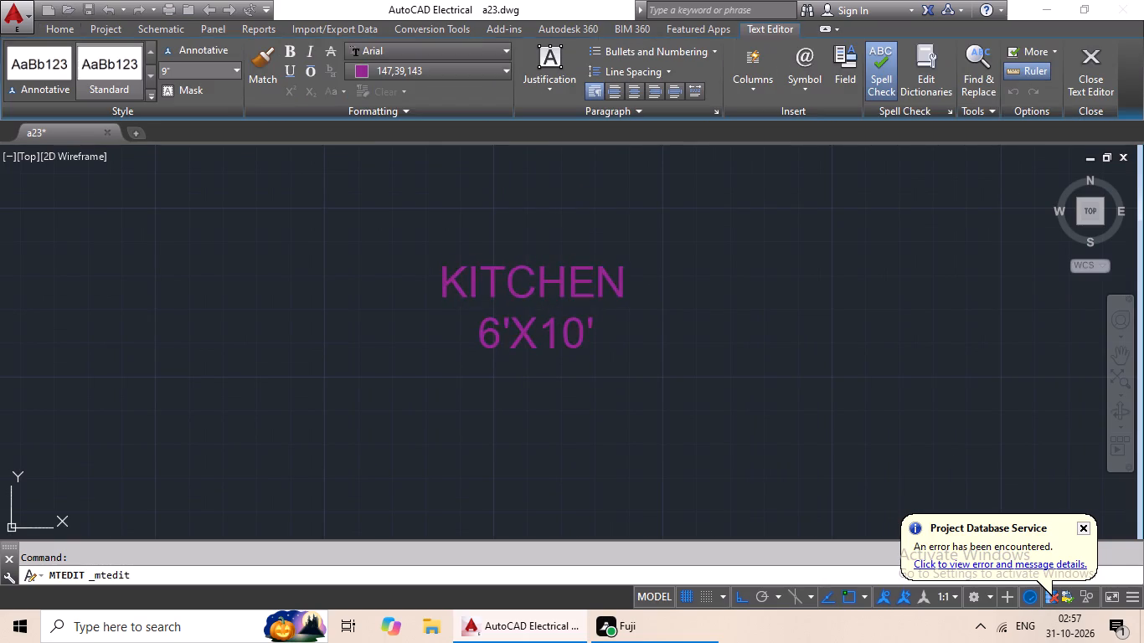
left_click_drag(671, 319, 372, 267)
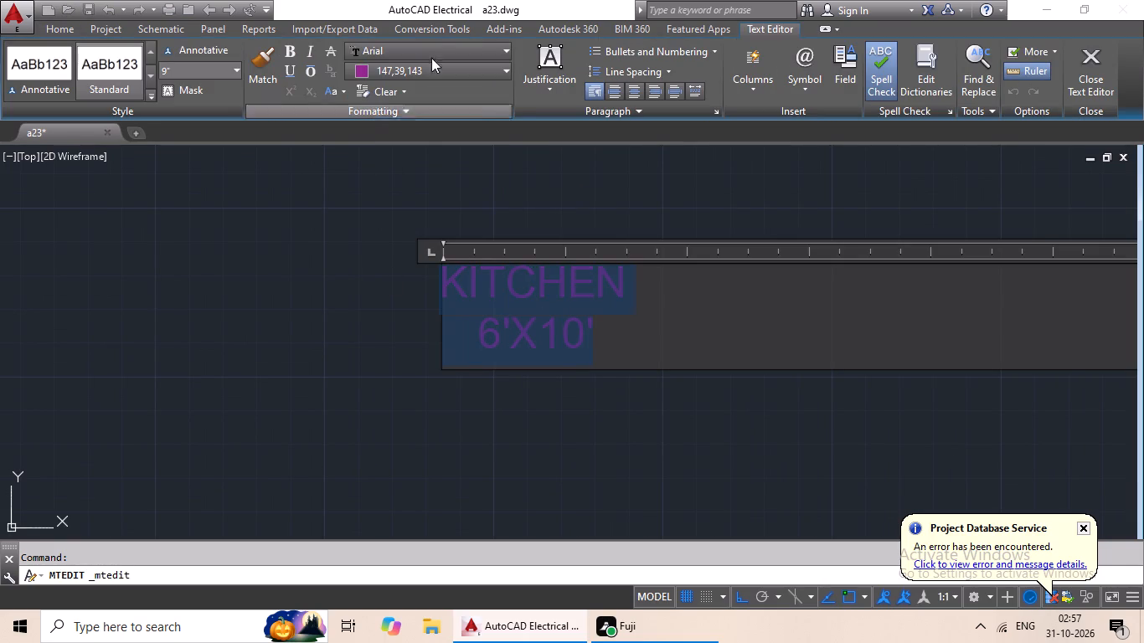
left_click(501, 66)
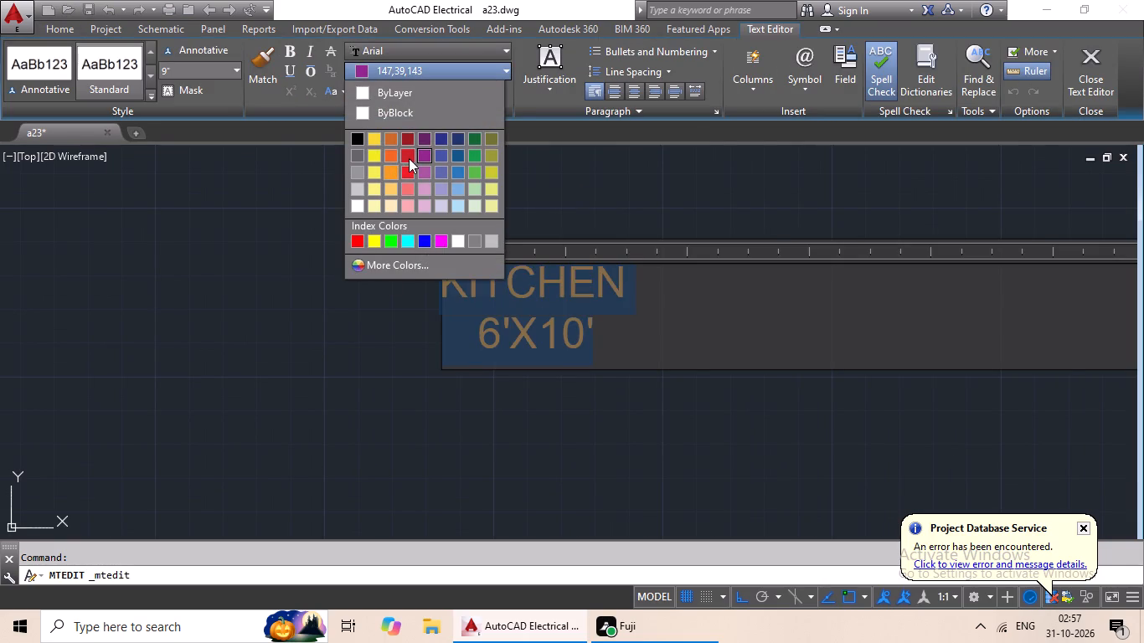
left_click(472, 155)
key("Escape")
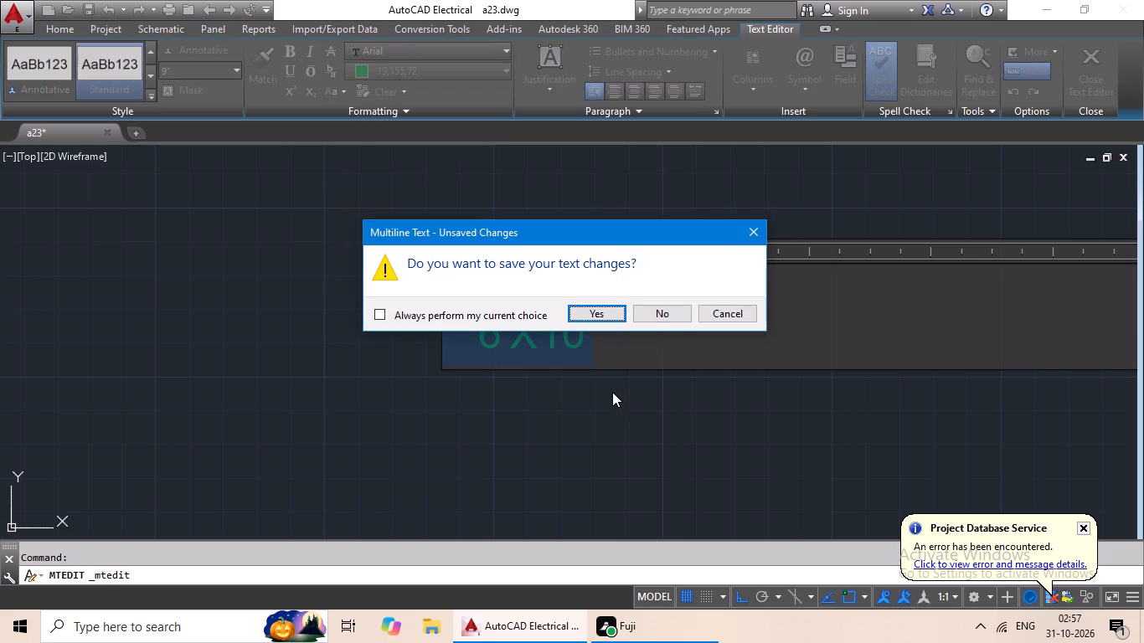
left_click(755, 227)
left_click(667, 402)
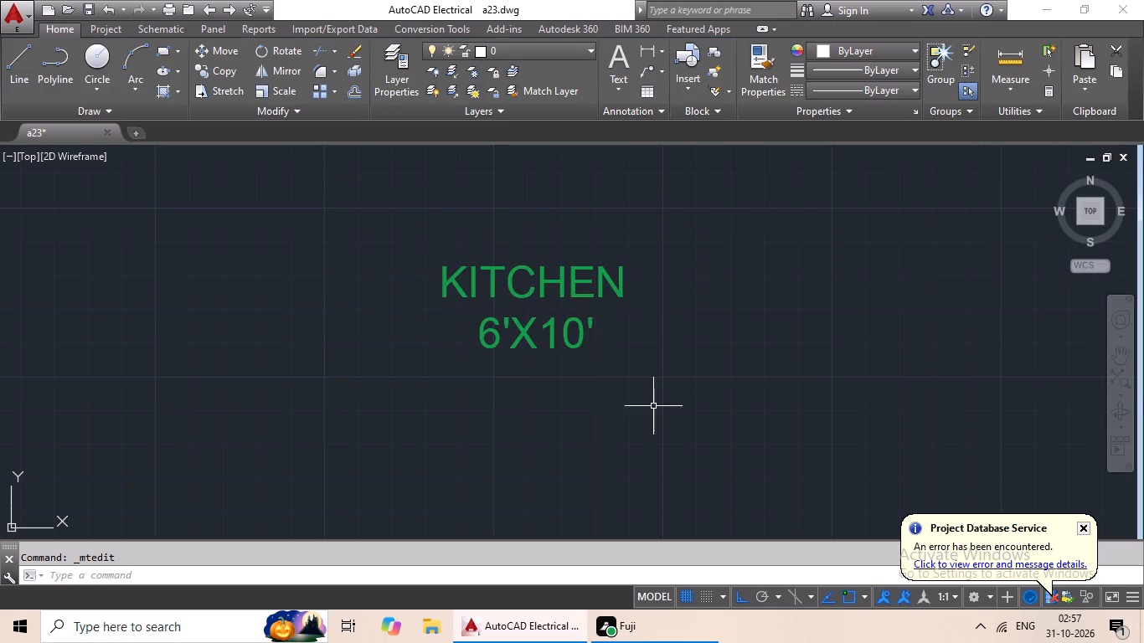
Copy the green KITCHEN 6'X10' label into the top-left unit's kitchen, below the stove and sink.
scroll(575, 311, "up", 1)
left_click(559, 281)
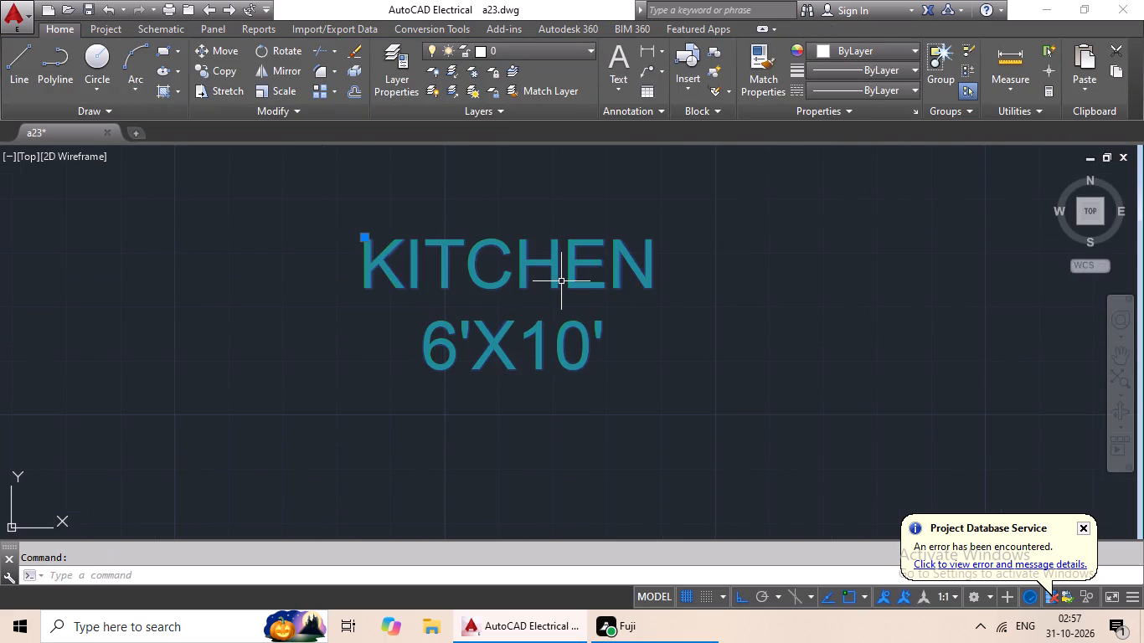
key("ctrl+c")
key("ctrl+v")
scroll(485, 307, "down", 4, "ctrl")
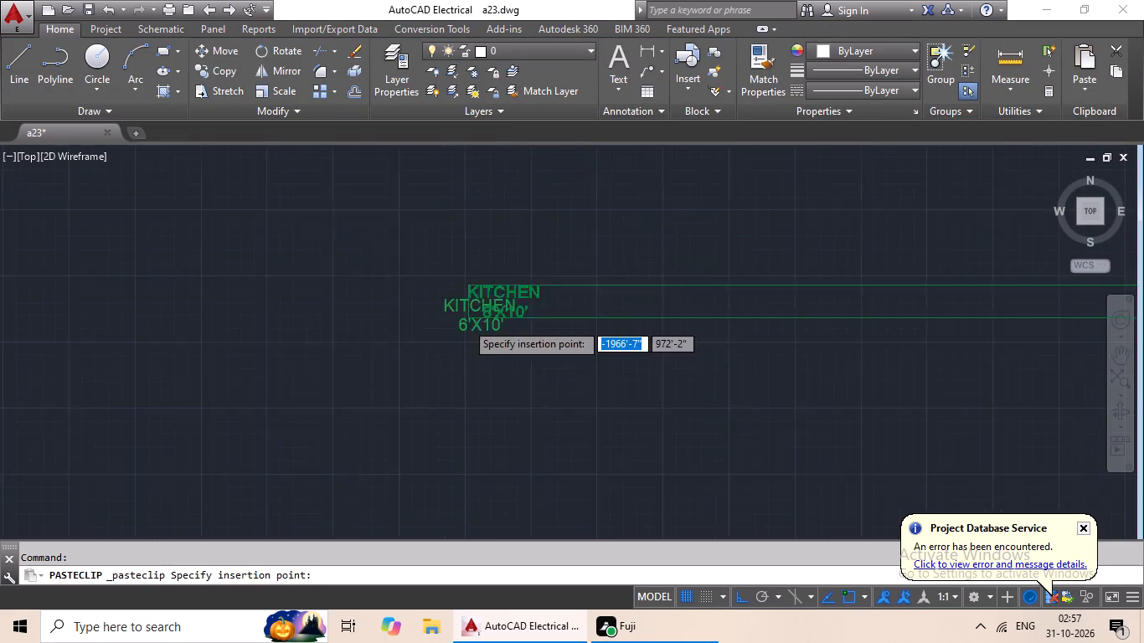
middle_click_drag(362, 350, 369, 356)
middle_click_drag(429, 353, 930, 332)
middle_click_drag(584, 335, 526, 521)
scroll(187, 335, "up", 4)
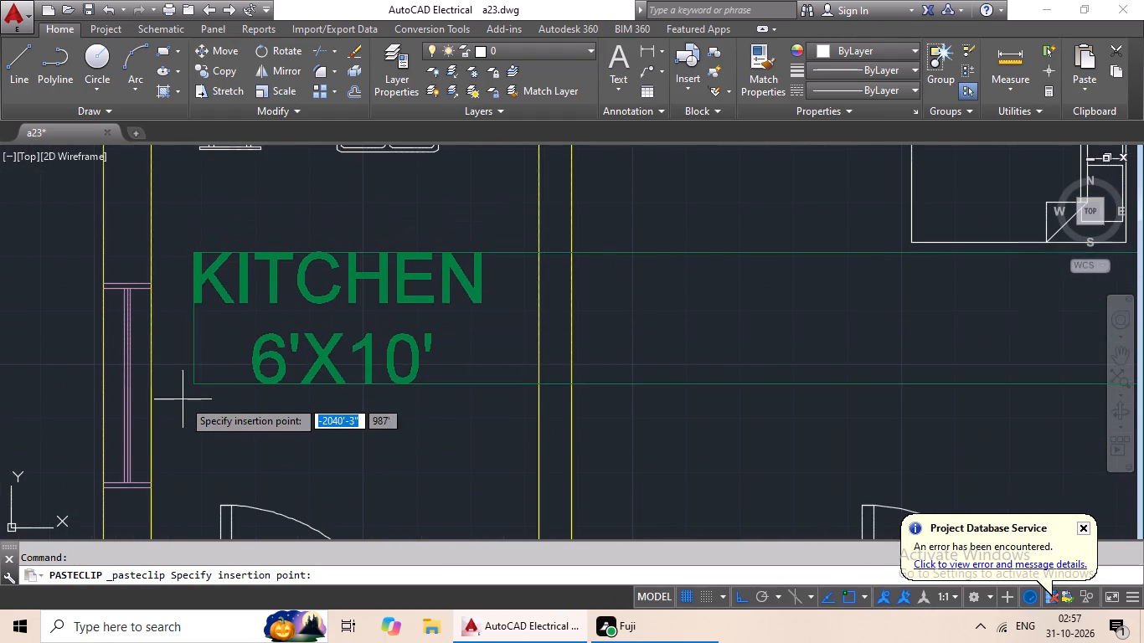
left_click(169, 413)
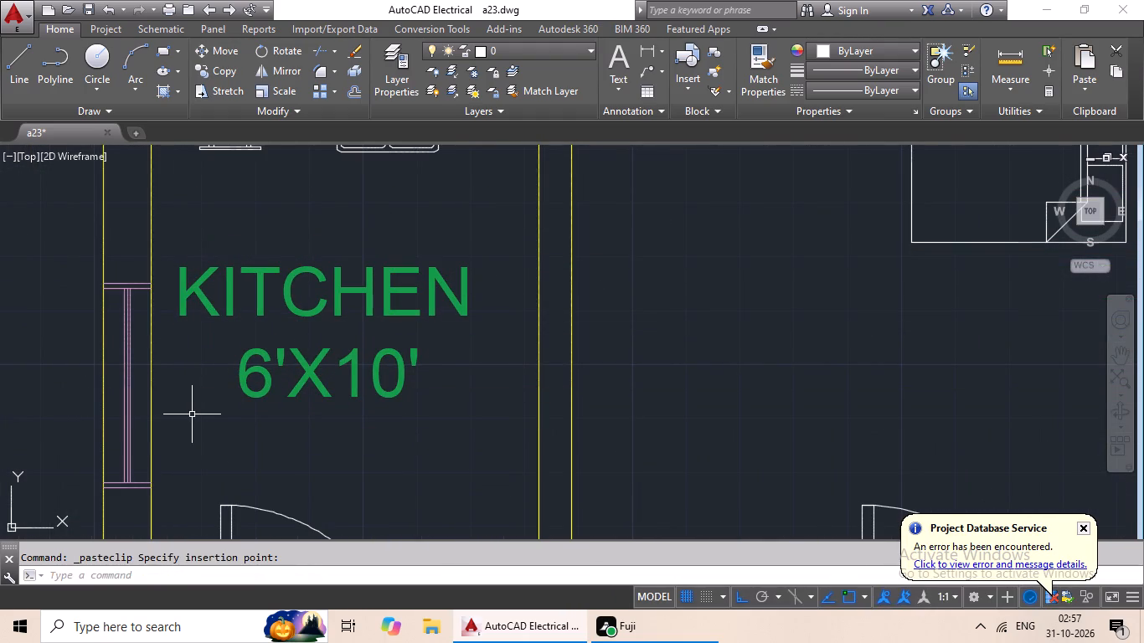
Paste the green KITCHEN 6'X10' label into the top-left unit's bedroom, between the bed and the door.
key("ctrl+c")
key("ctrl+v")
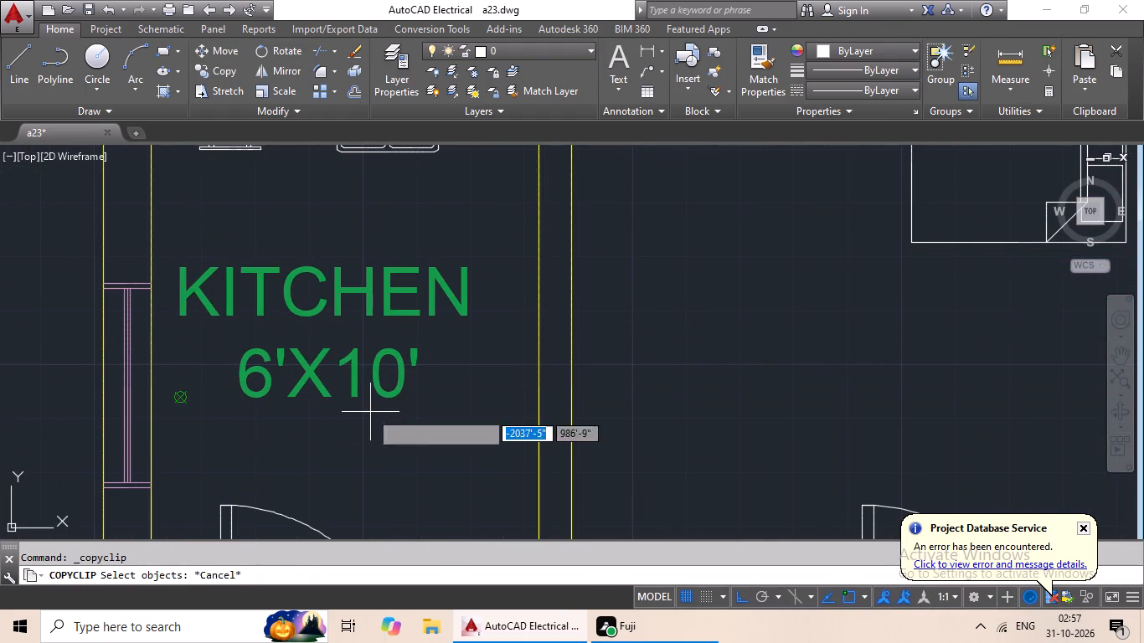
scroll(675, 384, "down", 2)
scroll(682, 405, "up", 3)
scroll(674, 405, "down", 1)
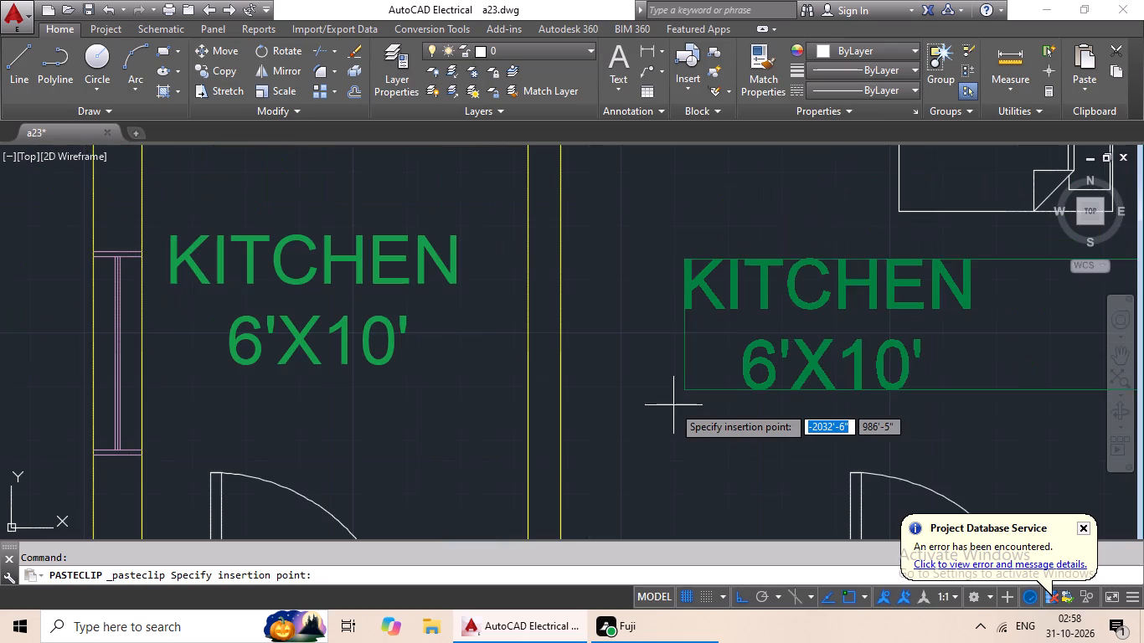
left_click(652, 418)
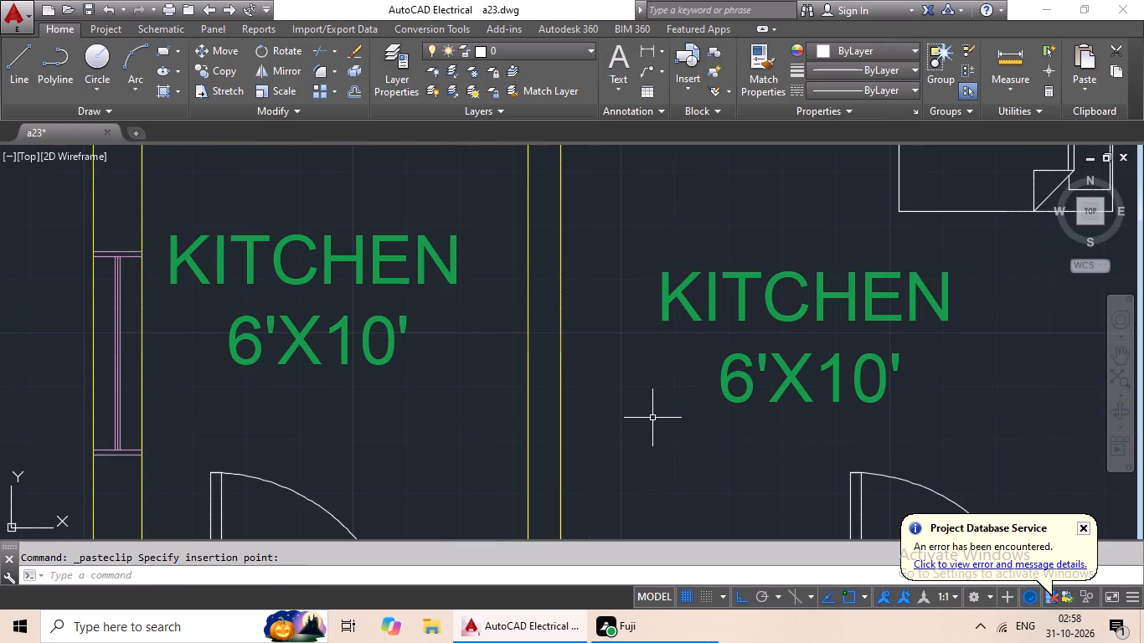
Paste the green KITCHEN 6'X10' label into the top-right unit's kitchen, below the stove and sink.
key("ctrl+v")
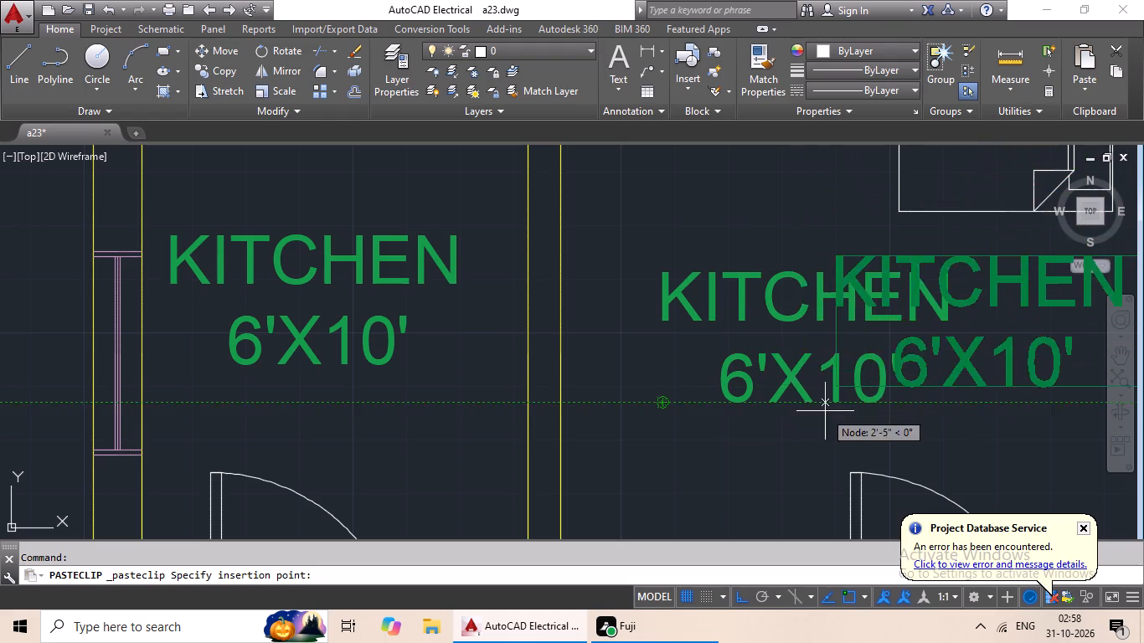
scroll(825, 411, "down", 3)
middle_click_drag(824, 414, 580, 411)
middle_click_drag(729, 415, 547, 408)
scroll(561, 410, "up", 4)
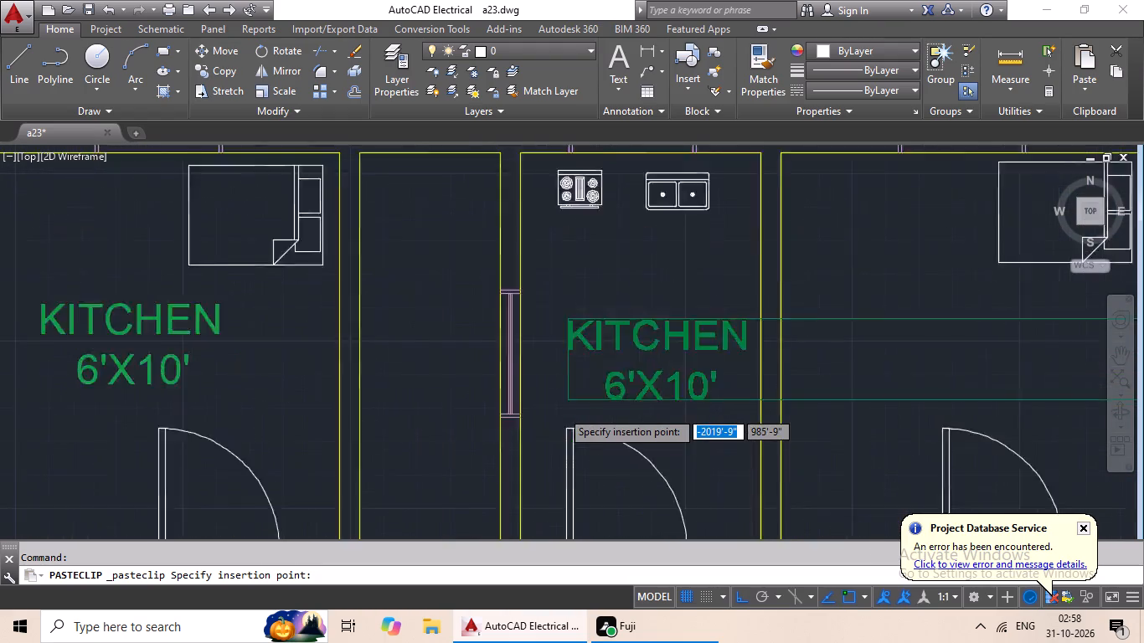
scroll(561, 410, "down", 2)
left_click(537, 395)
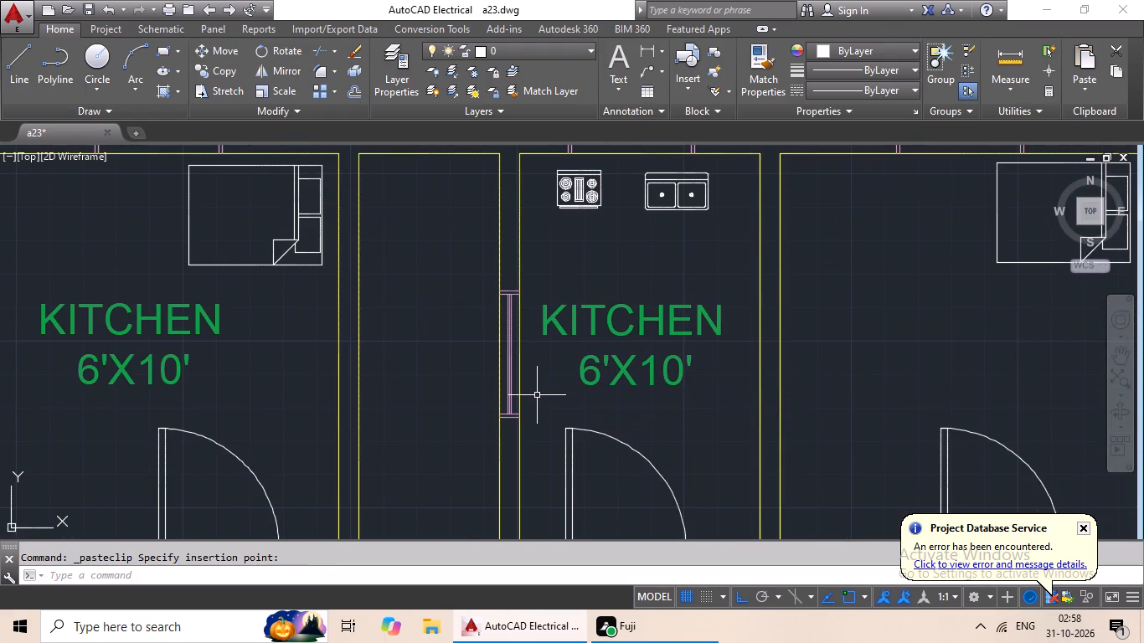
Paste the green KITCHEN 6'X10' label into the top-right unit's bedroom, between the bed and the door.
key("ctrl+v")
scroll(673, 409, "down", 1, "ctrl")
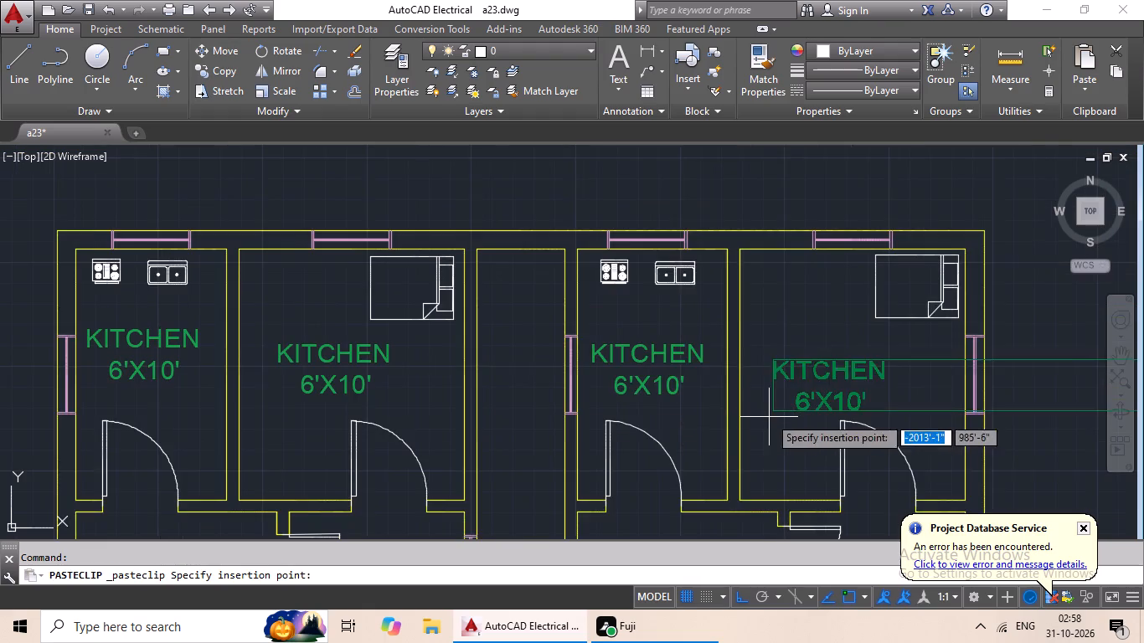
middle_click_drag(769, 415, 667, 419)
left_click(674, 403)
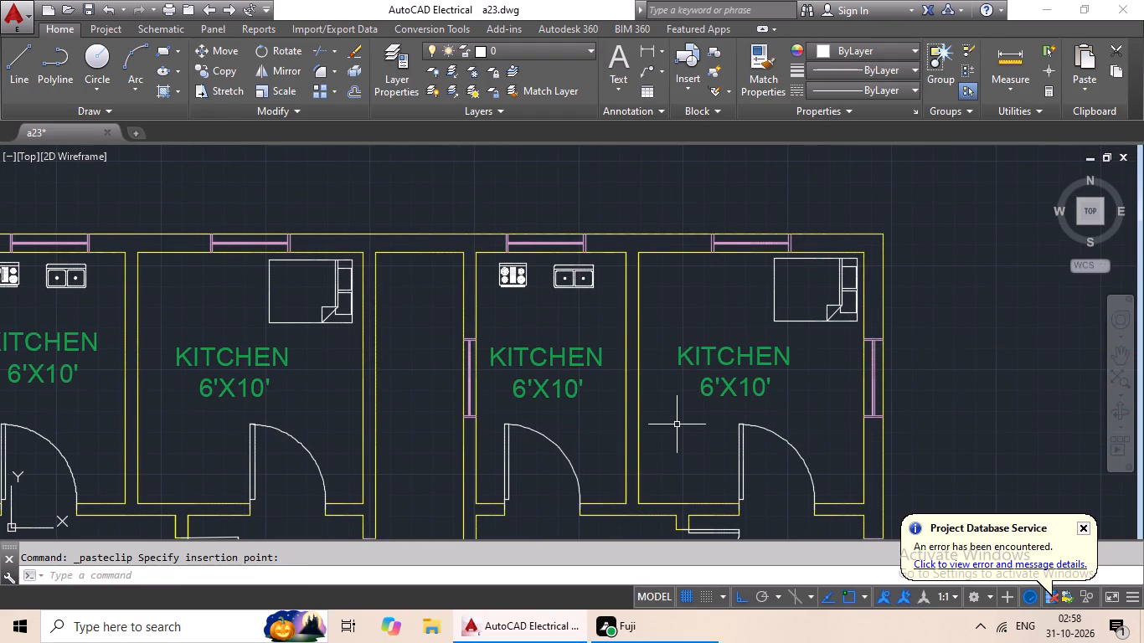
Paste the green KITCHEN 6'X10' label into the top-left unit's toilet room, between the door swing and the window.
key("ctrl+v")
scroll(664, 453, "down", 2, "ctrl")
middle_click_drag(553, 430, 566, 414)
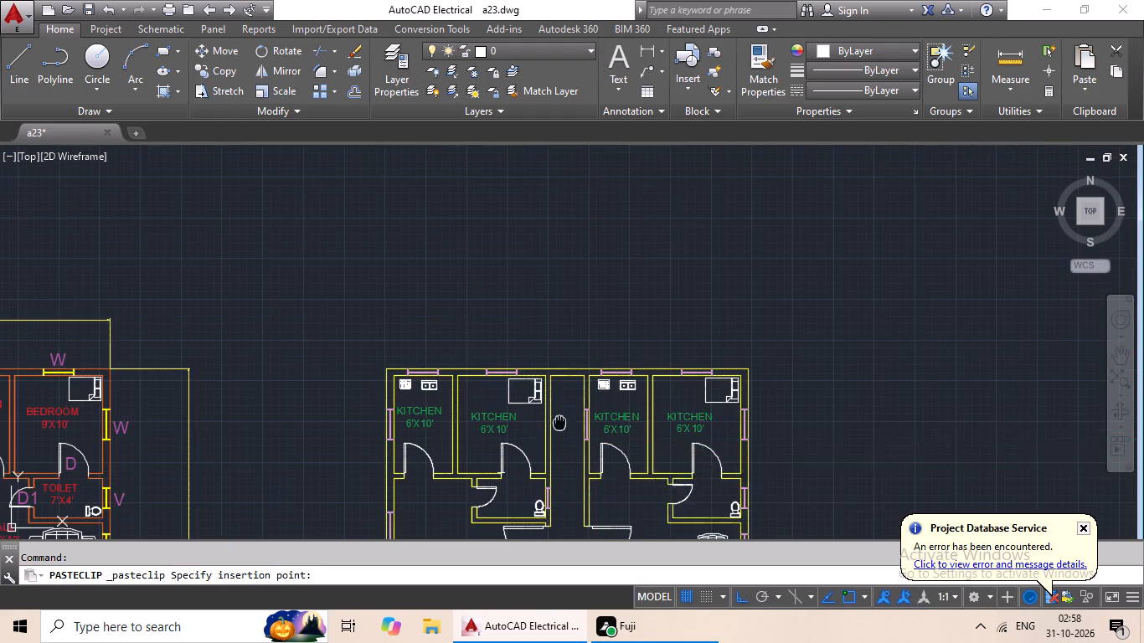
middle_click_drag(566, 414, 621, 325)
scroll(567, 400, "up", 5)
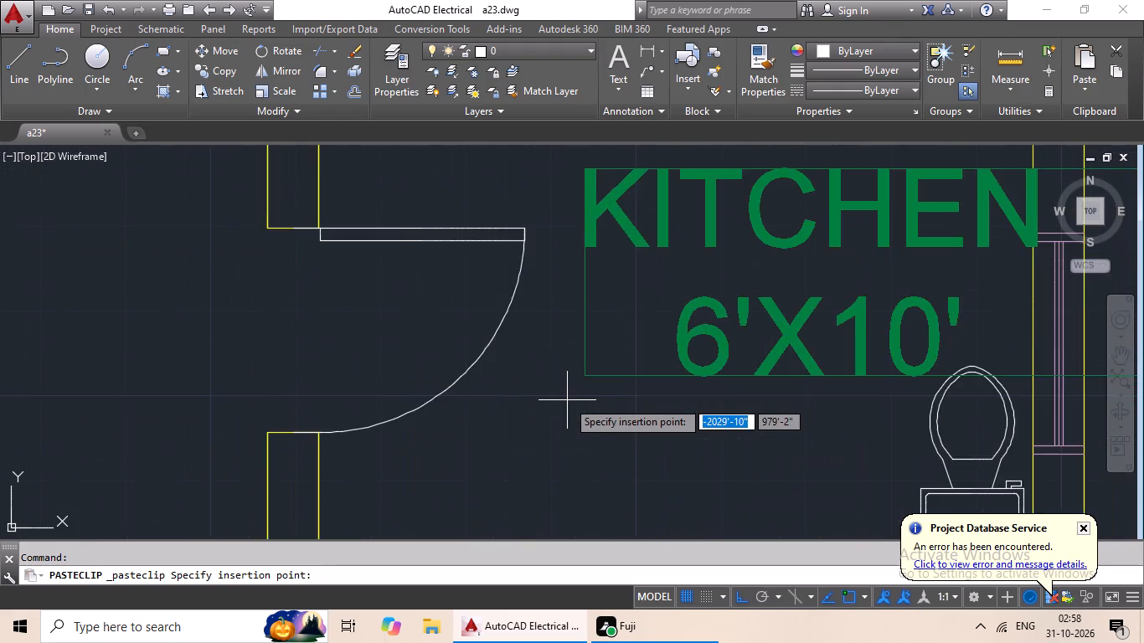
scroll(547, 402, "down", 1)
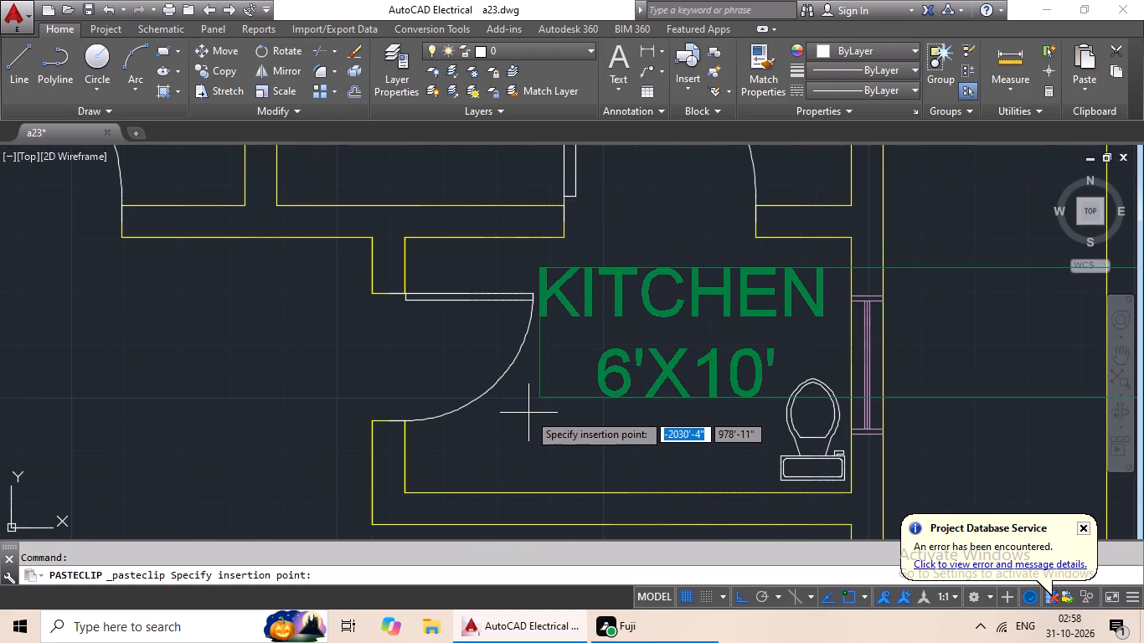
left_click(528, 413)
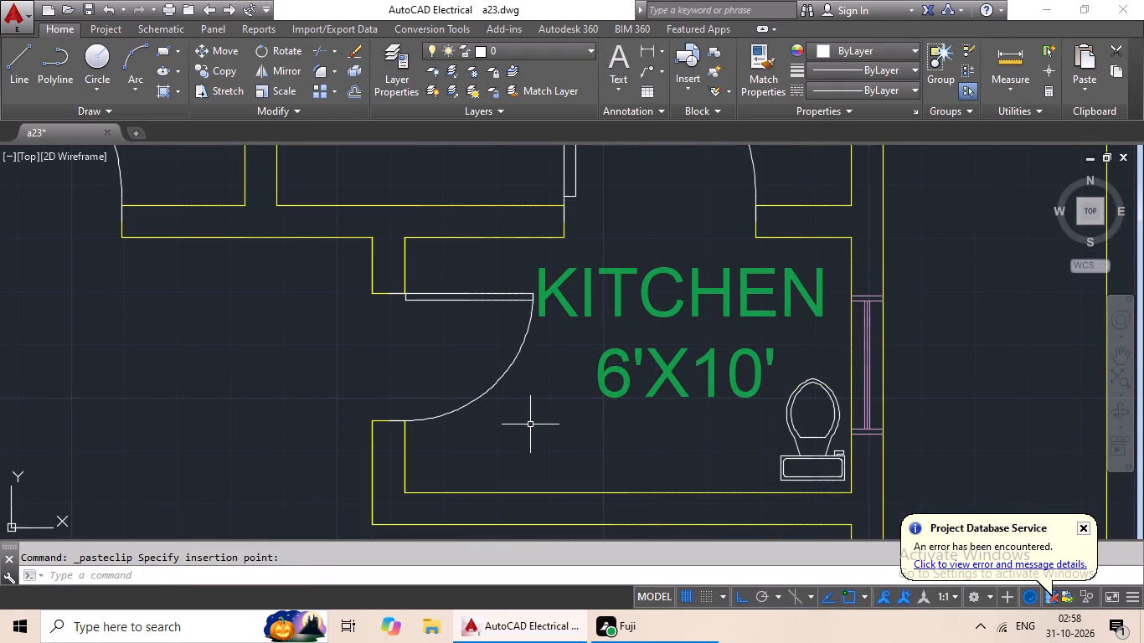
Paste the green KITCHEN 6'X10' label into the top-left unit's hall, above the sofa set.
key("ctrl+v")
scroll(523, 447, "down", 2, "ctrl")
middle_click_drag(363, 467, 432, 347)
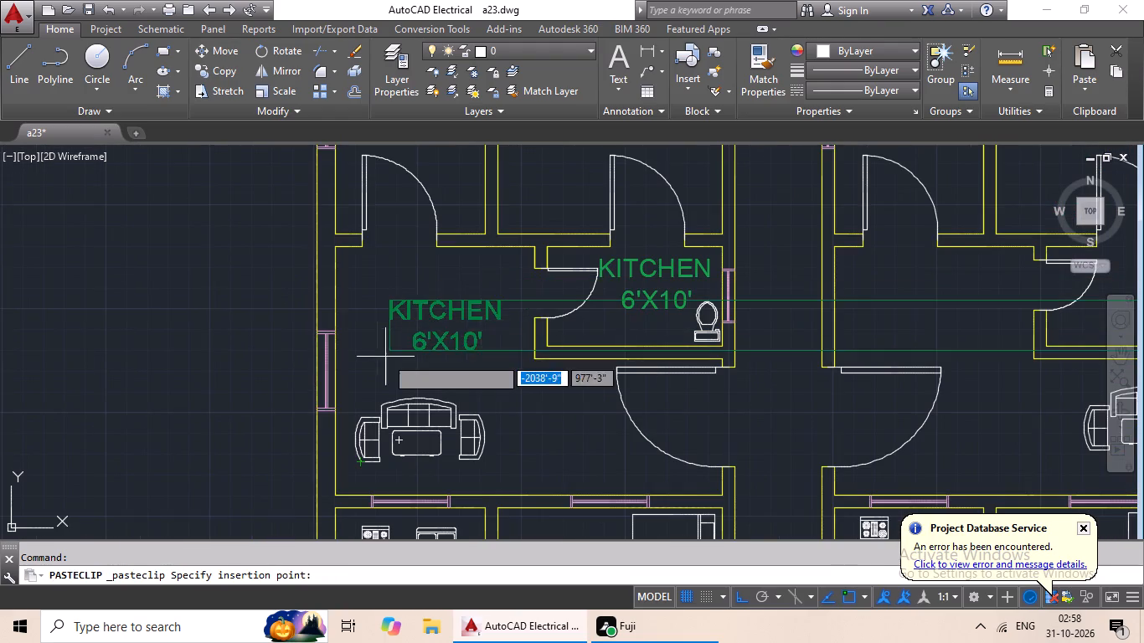
left_click(362, 358)
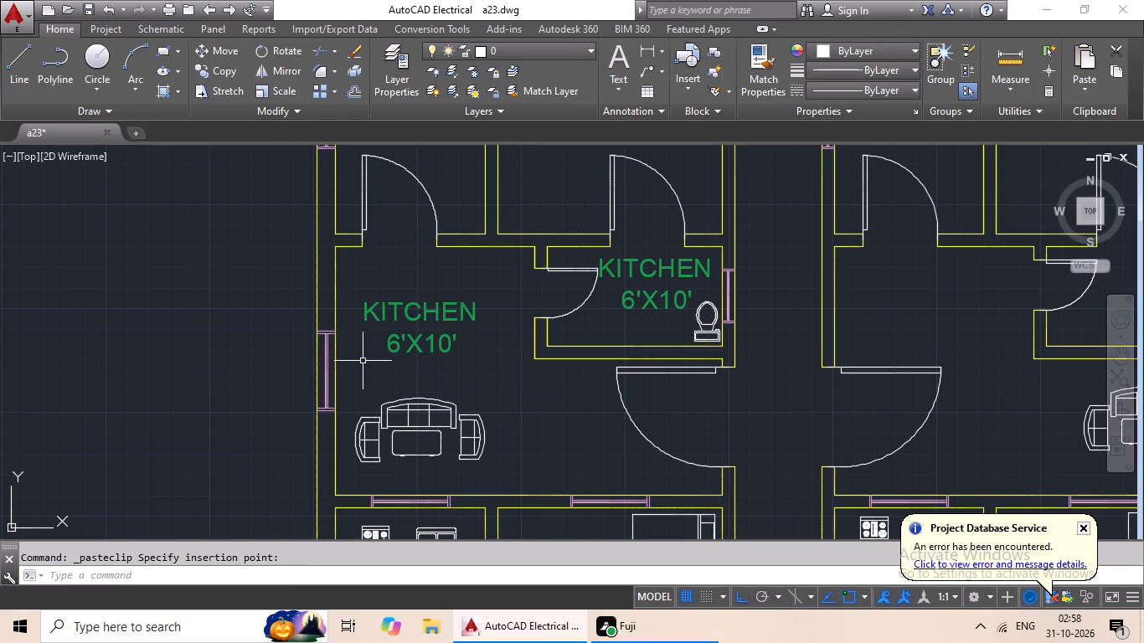
Paste the green KITCHEN 6'X10' label into the upper part of the top-right unit's hall, below the kitchen door.
key("ctrl+v")
scroll(498, 389, "down", 1)
middle_click_drag(592, 399, 448, 433)
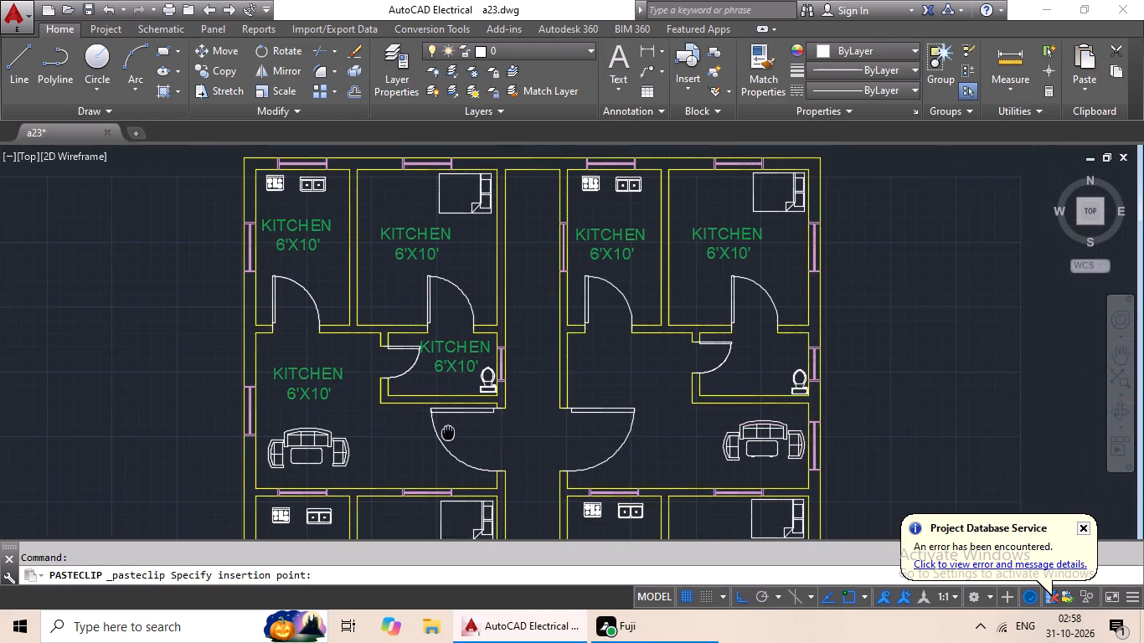
scroll(606, 386, "up", 3)
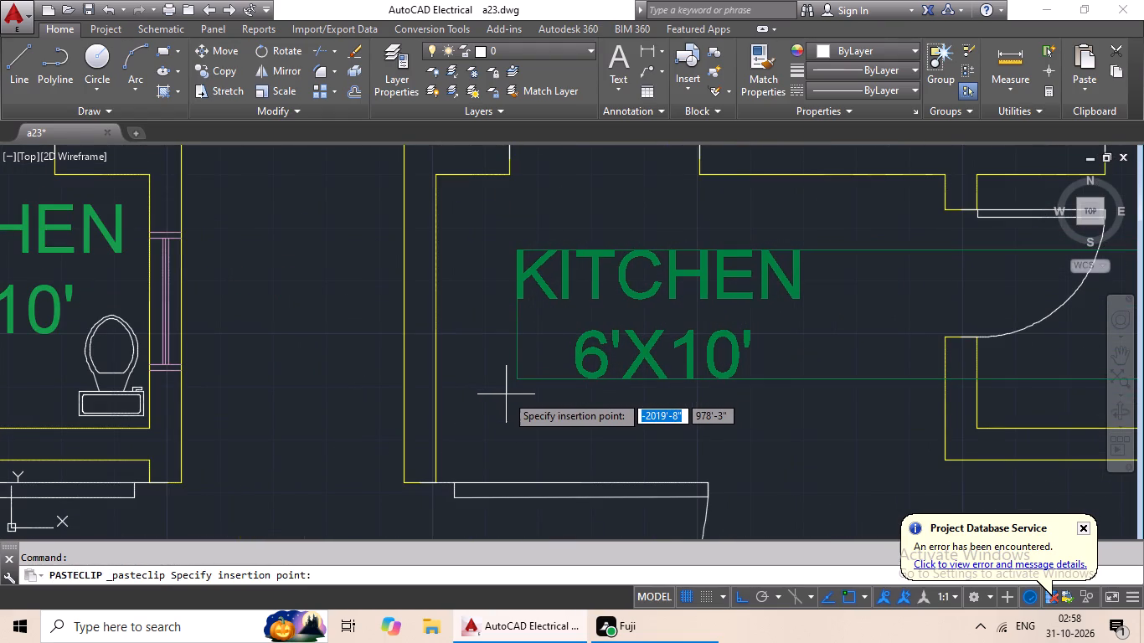
left_click(494, 398)
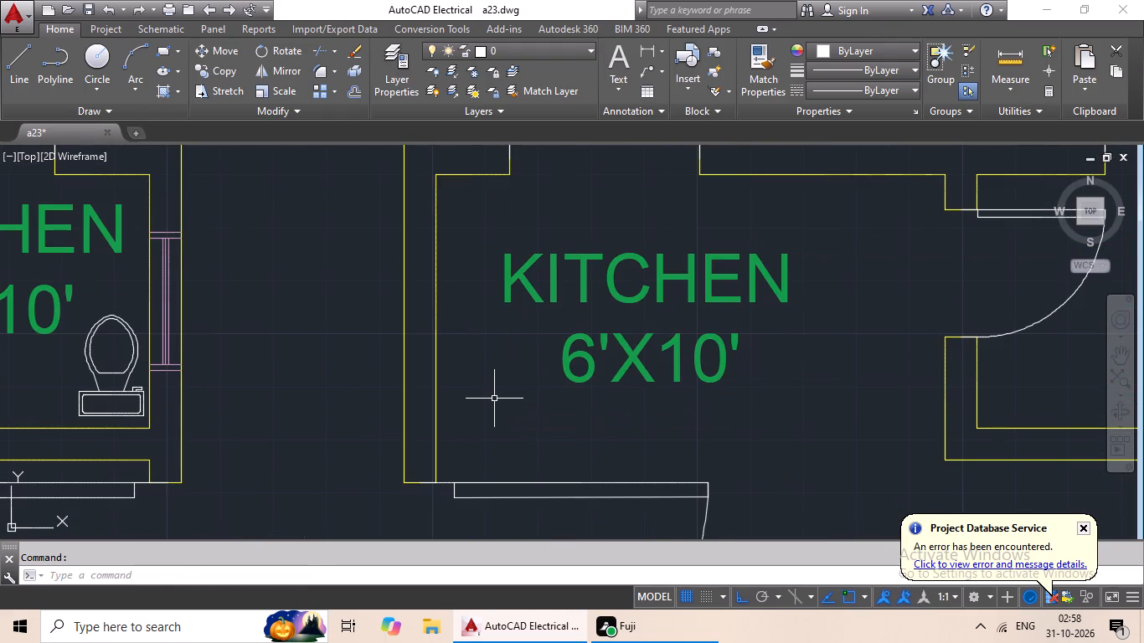
Paste the green KITCHEN 6'X10' label into the top-right unit's toilet room, between the door swing and the window.
key("ctrl+v")
scroll(555, 411, "down", 3, "ctrl")
scroll(710, 394, "up", 4)
scroll(682, 397, "down", 2)
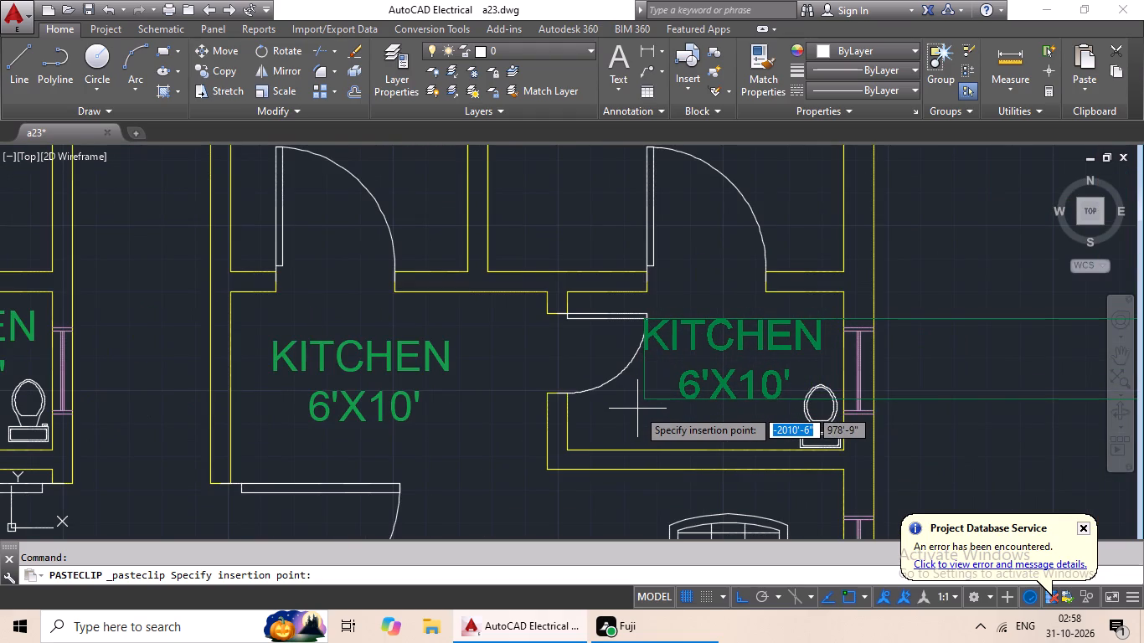
left_click(641, 409)
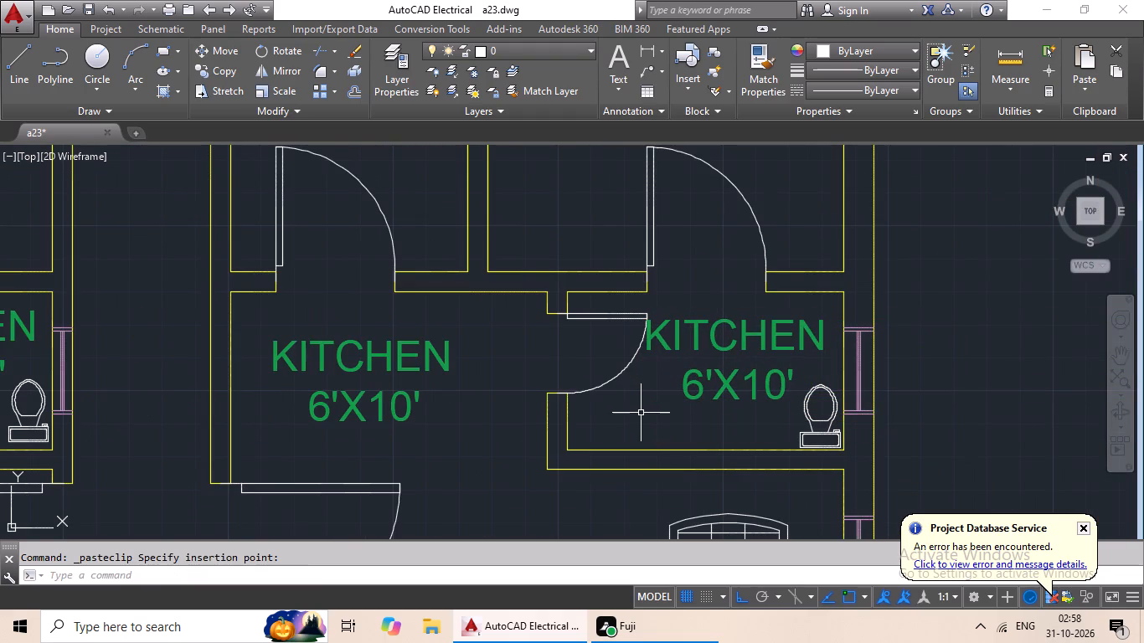
Paste the green KITCHEN 6'X10' label into the top-right unit's hall, between the entrance door swing and the sofa set.
key("ctrl+v")
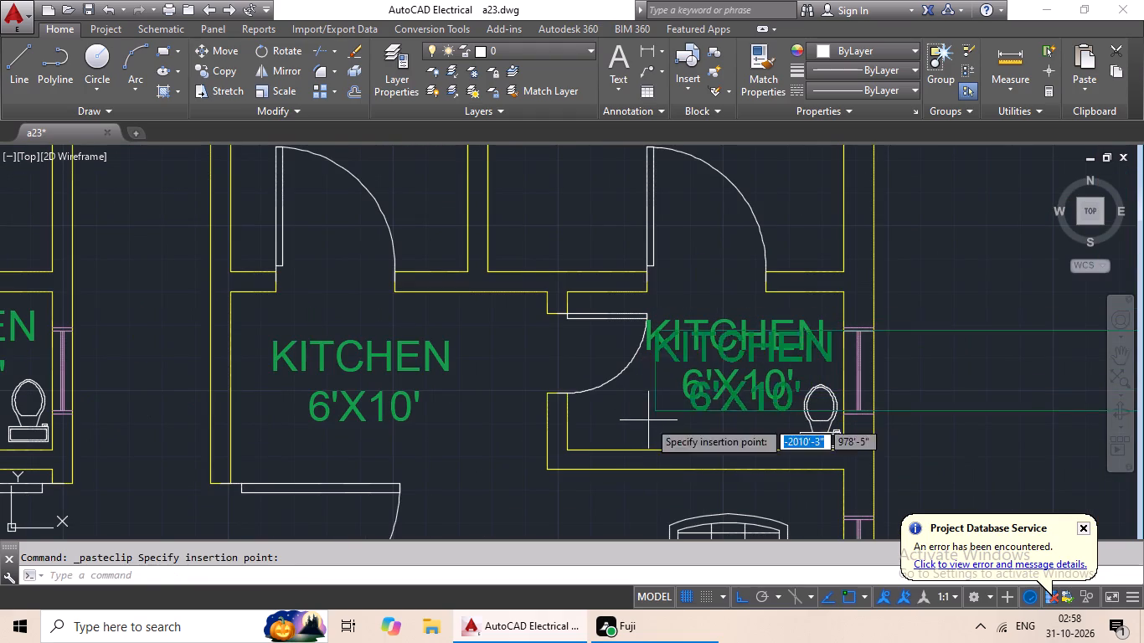
scroll(599, 388, "down", 3, "ctrl")
middle_click_drag(581, 428, 657, 300)
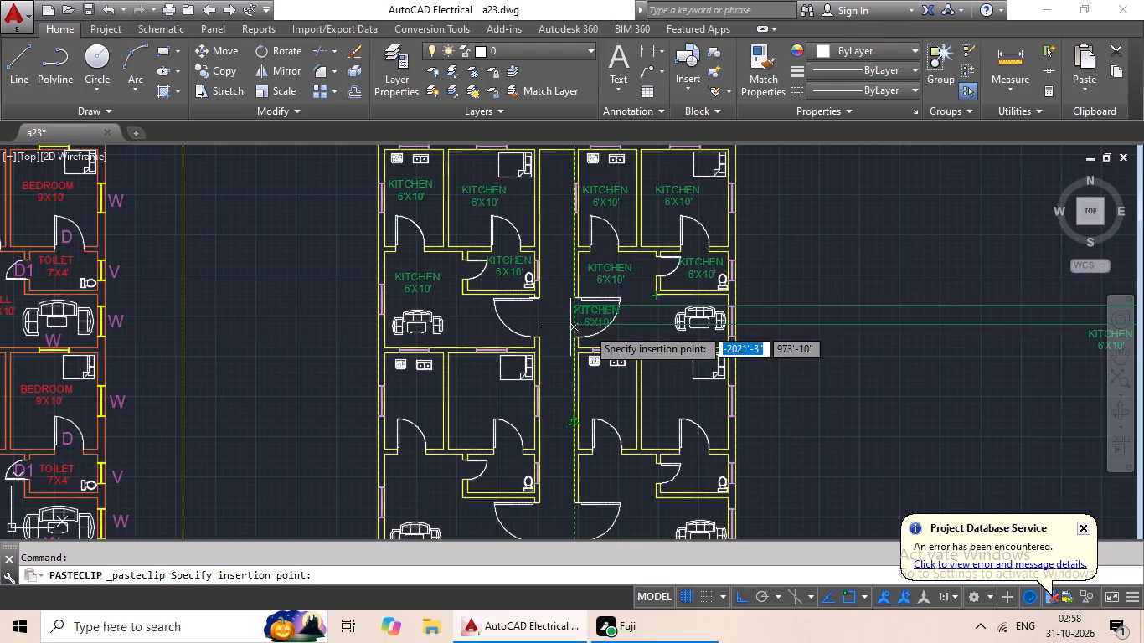
scroll(627, 329, "up", 4)
scroll(600, 373, "down", 2)
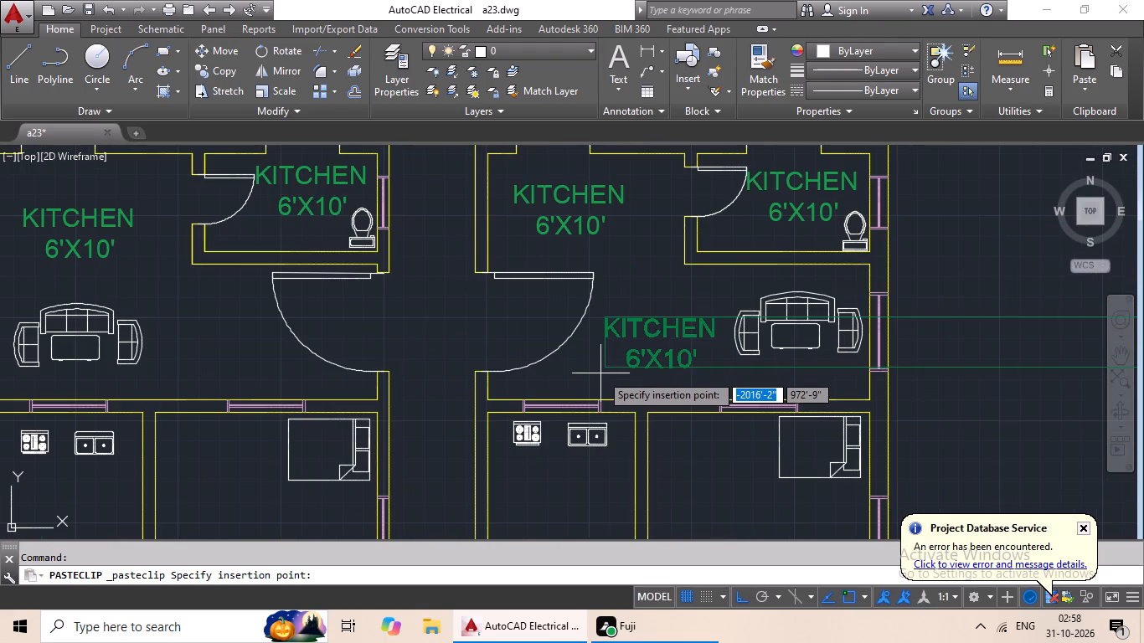
left_click(590, 378)
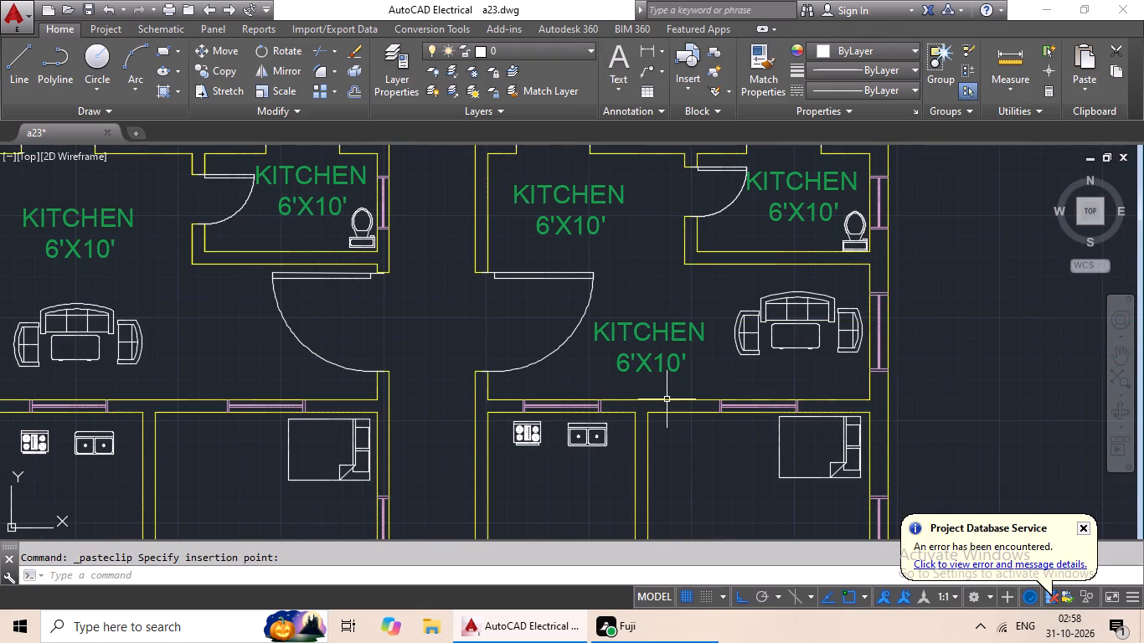
Paste the green KITCHEN 6'X10' label into the second-row left unit's kitchen, below the stove and sink.
key("ctrl+v")
scroll(657, 414, "down", 1)
middle_click_drag(669, 387, 714, 272)
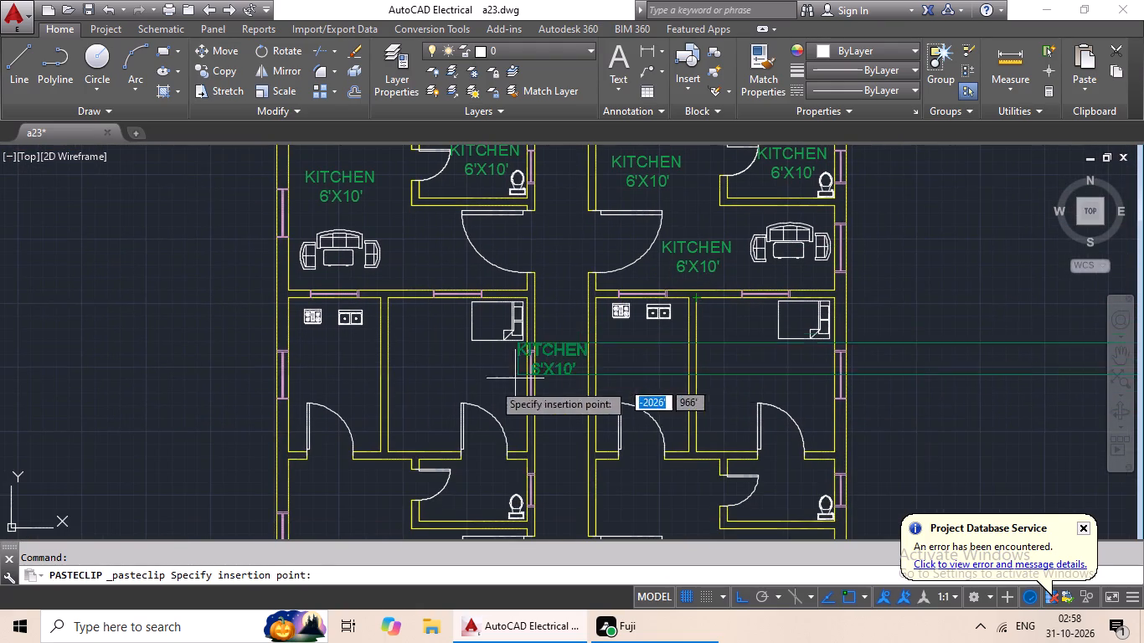
scroll(301, 383, "up", 2)
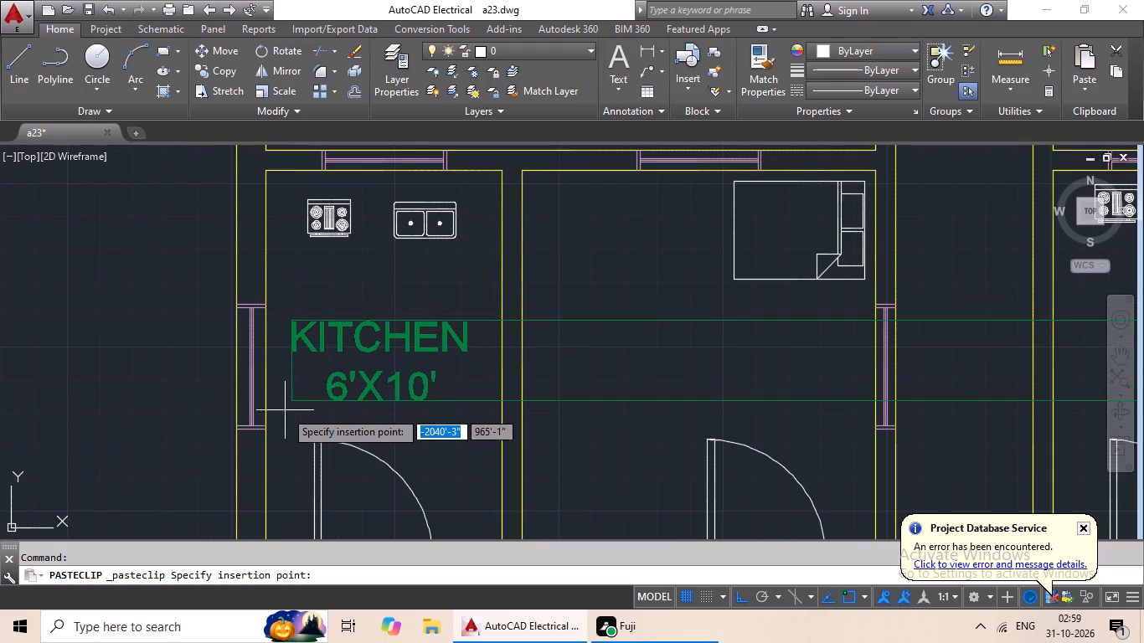
left_click(286, 411)
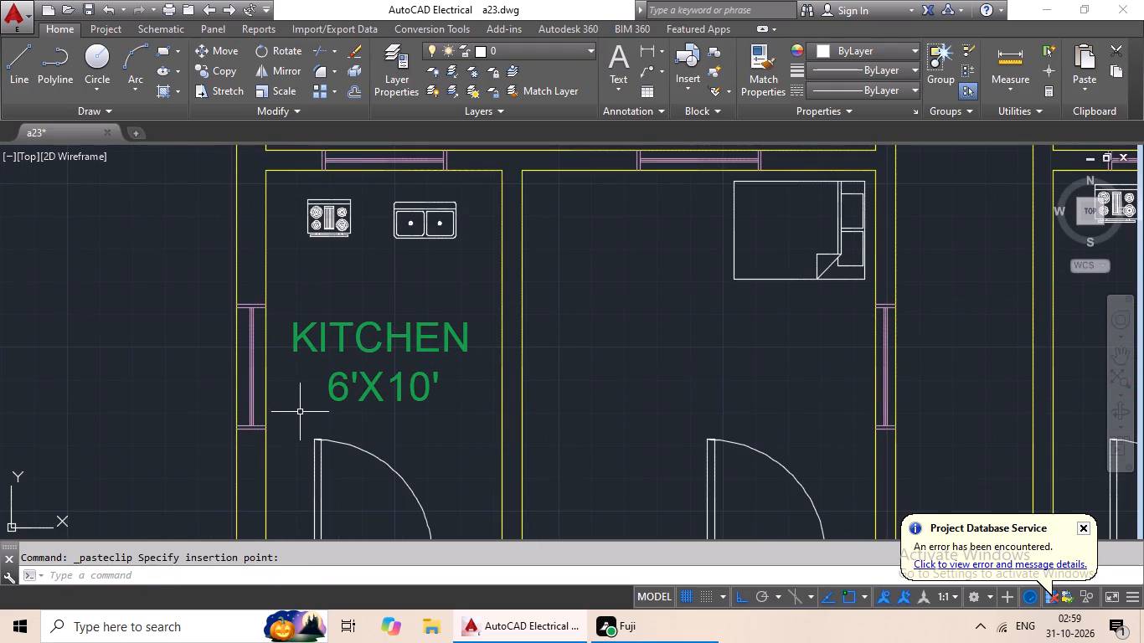
Paste the green KITCHEN 6'X10' label into the second-row left unit's bedroom, between the bed and the door swing.
key("ctrl+v")
scroll(554, 399, "down", 1)
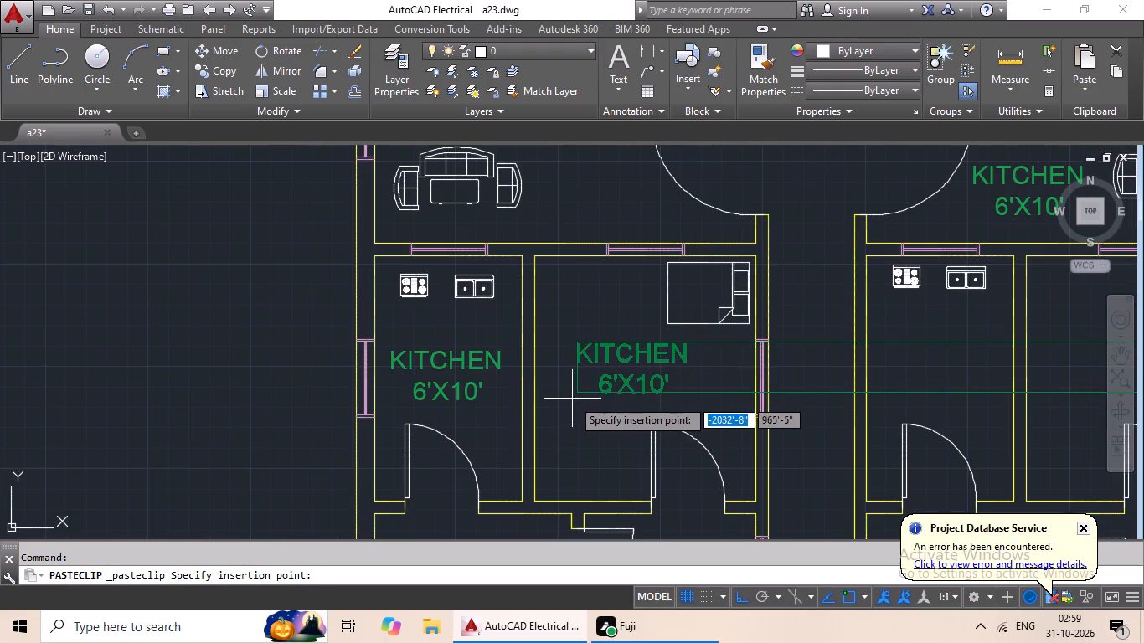
left_click(569, 399)
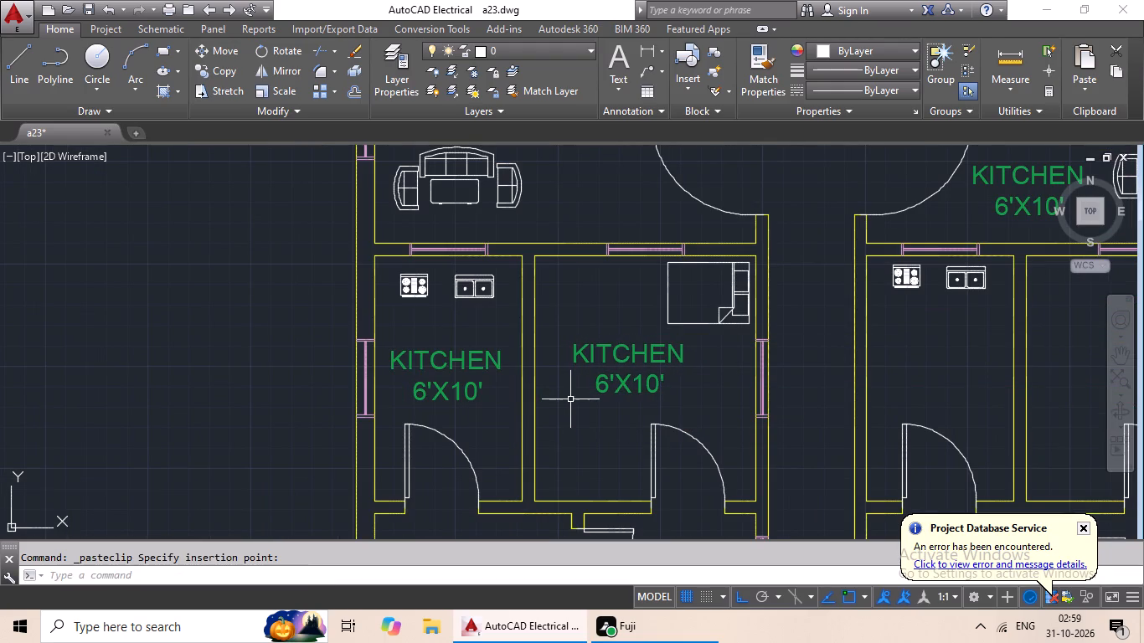
Paste the green KITCHEN 6'X10' label into the second-row right unit's kitchen and bedroom, above each room's door swing.
key("ctrl+v")
scroll(616, 416, "down", 2)
scroll(713, 404, "up", 2)
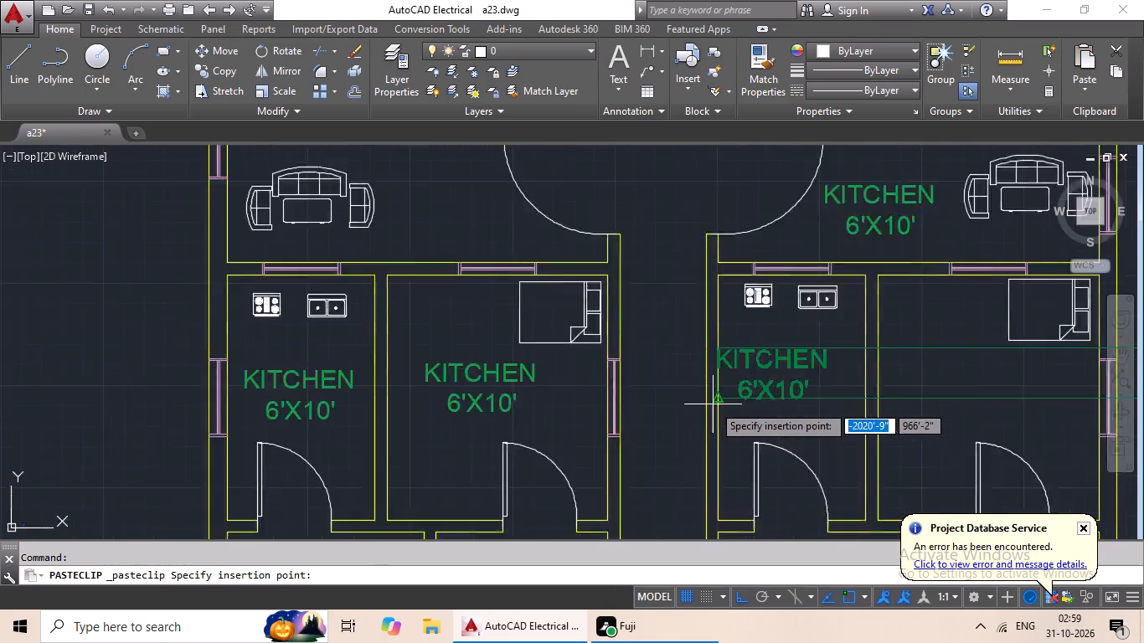
scroll(713, 404, "up", 1)
left_click(745, 423)
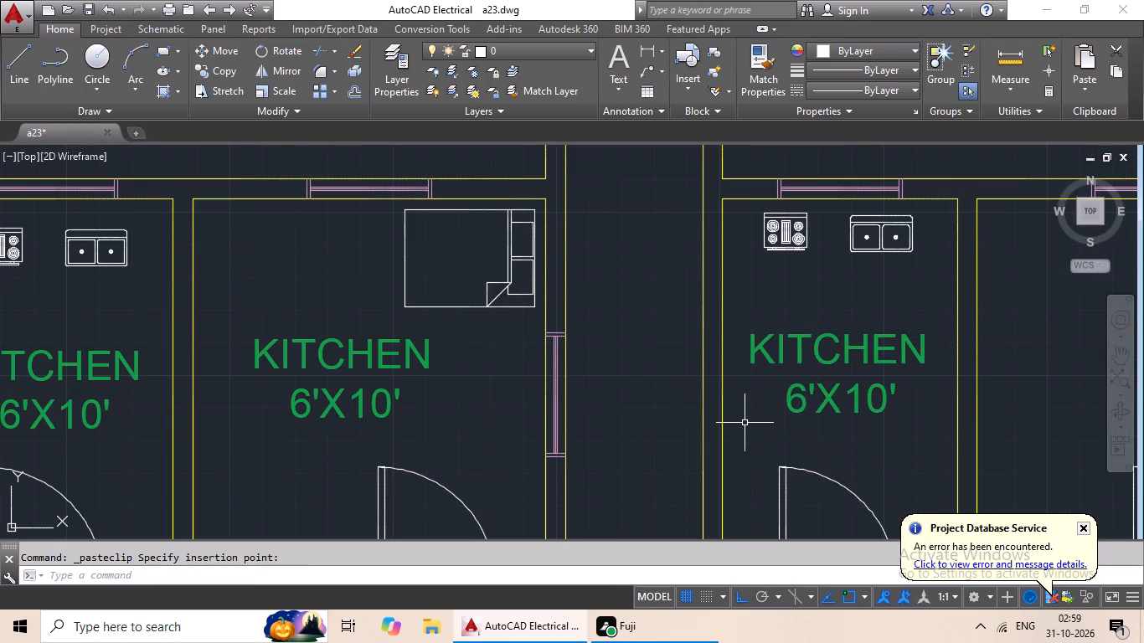
key("ctrl+v")
scroll(755, 418, "down", 2)
middle_click_drag(758, 414, 557, 383)
scroll(692, 389, "up", 2)
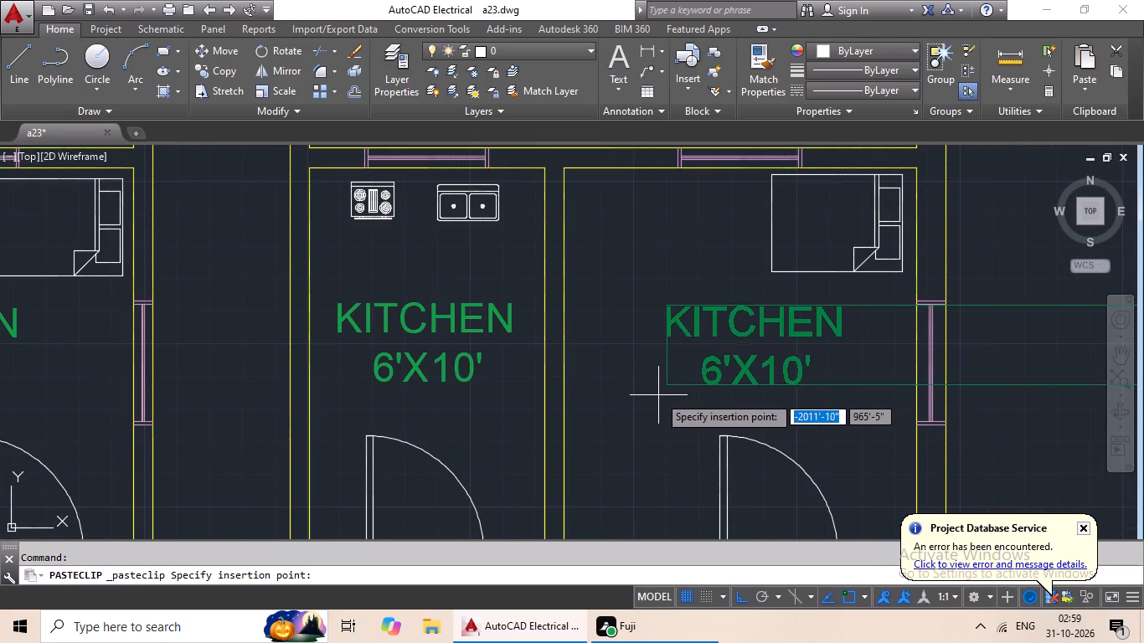
left_click(610, 410)
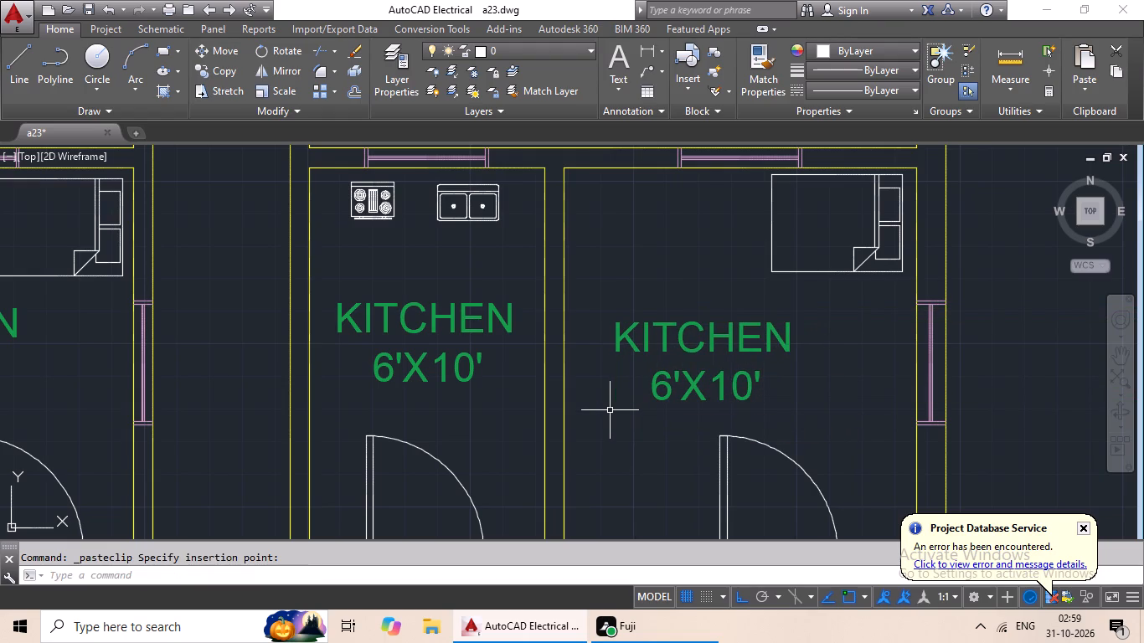
Paste the green KITCHEN 6'X10' label into the second-row left unit's hall, above the sofa set, and into its toilet room.
key("ctrl+v")
scroll(626, 403, "down", 2)
middle_click_drag(613, 399, 680, 221)
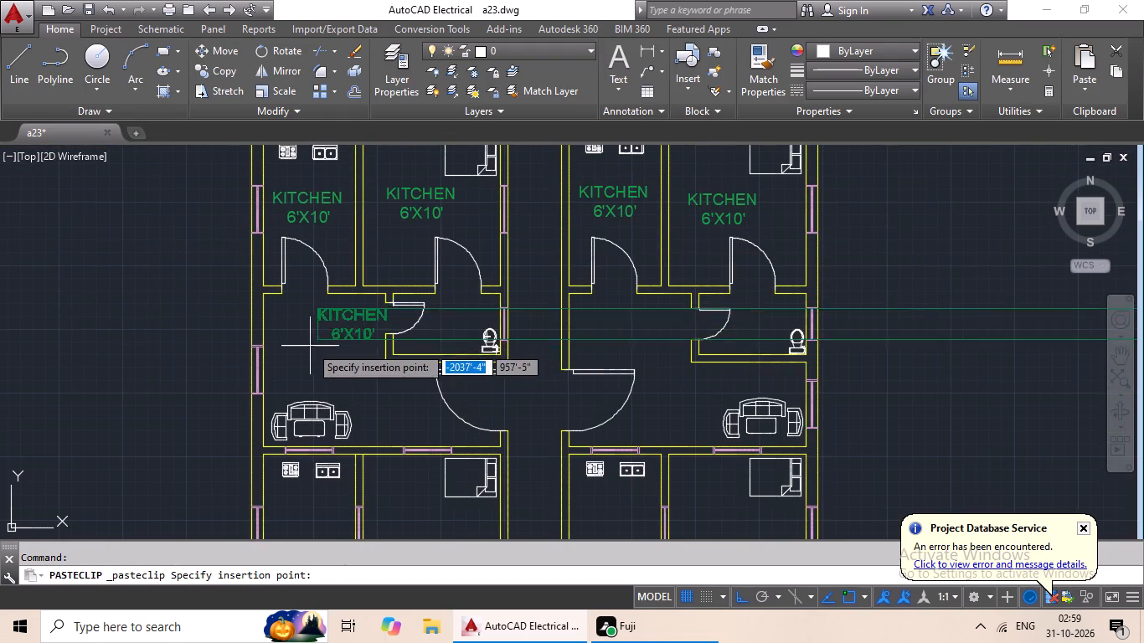
scroll(302, 352, "up", 1)
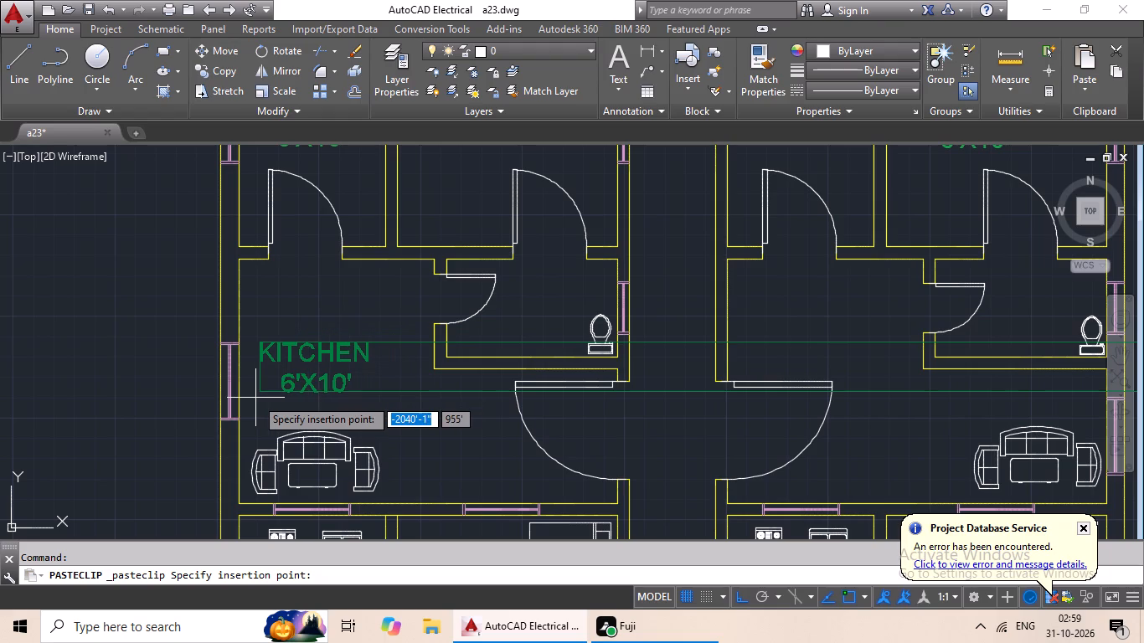
left_click(255, 398)
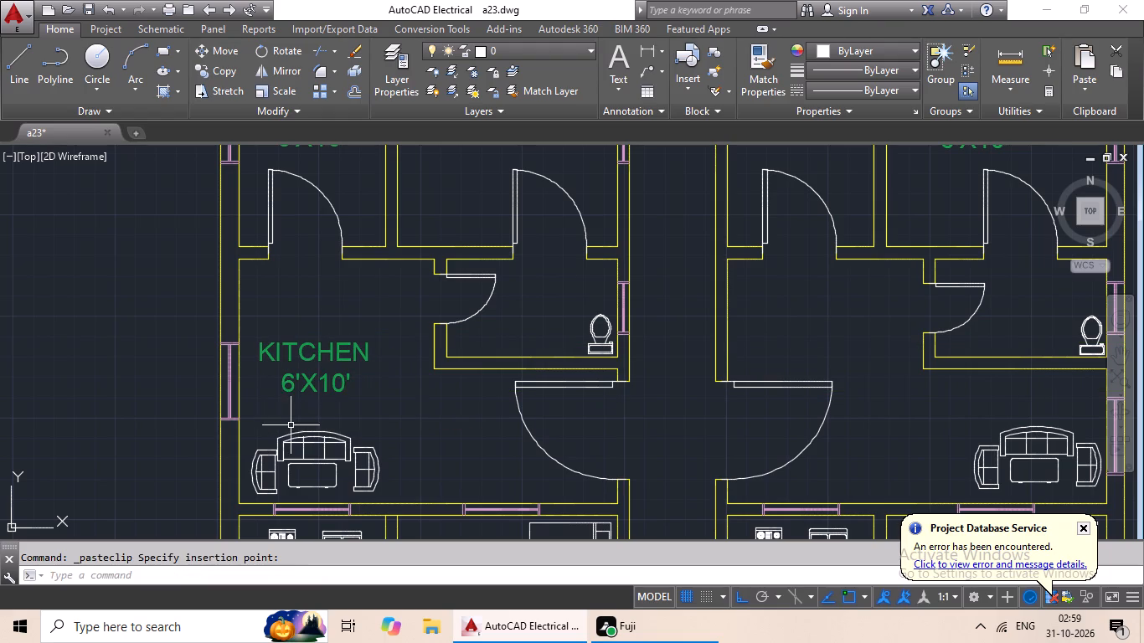
key("ctrl+v")
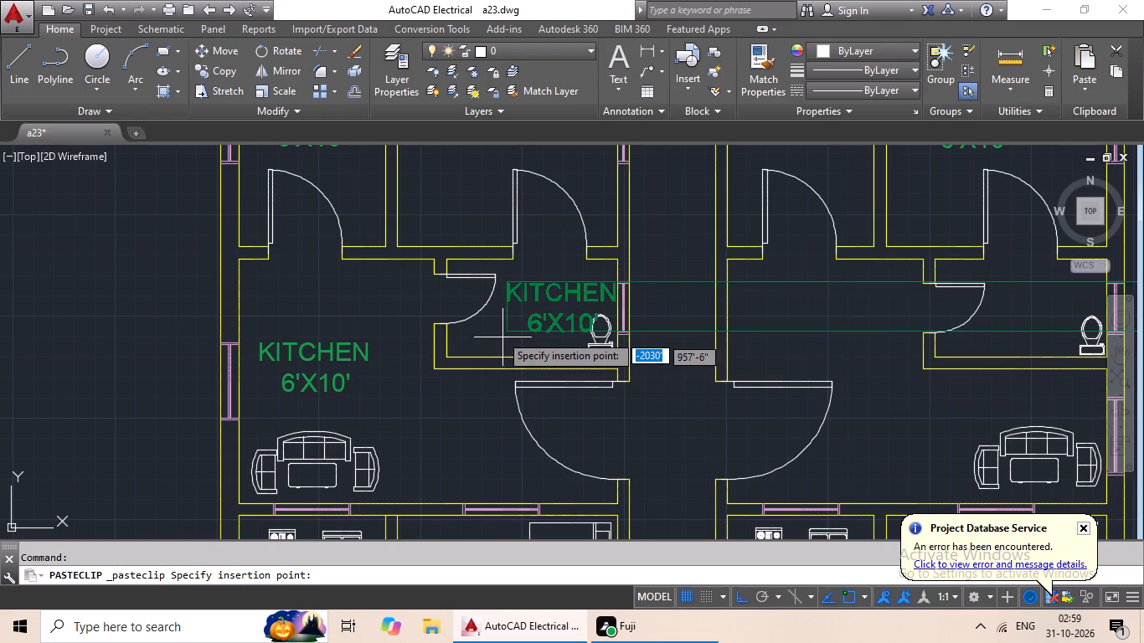
left_click(494, 332)
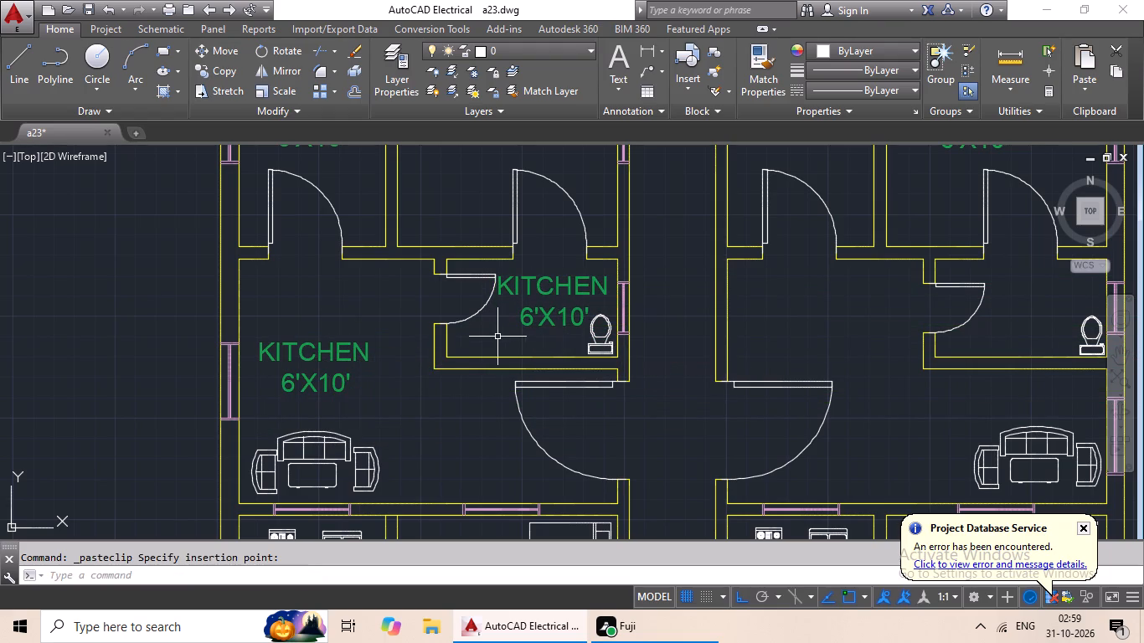
Paste the green KITCHEN 6'X10' label into the second-row right unit's hall, above the entrance door, and into its toilet room.
key("ctrl+v")
middle_click_drag(761, 344, 683, 350)
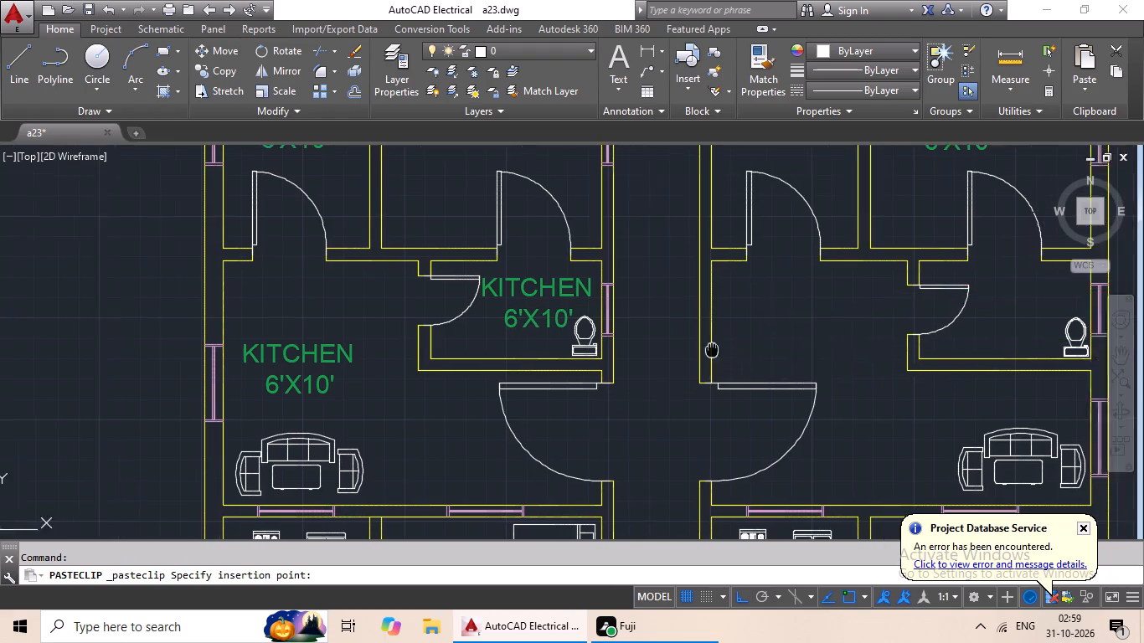
middle_click_drag(683, 350, 490, 351)
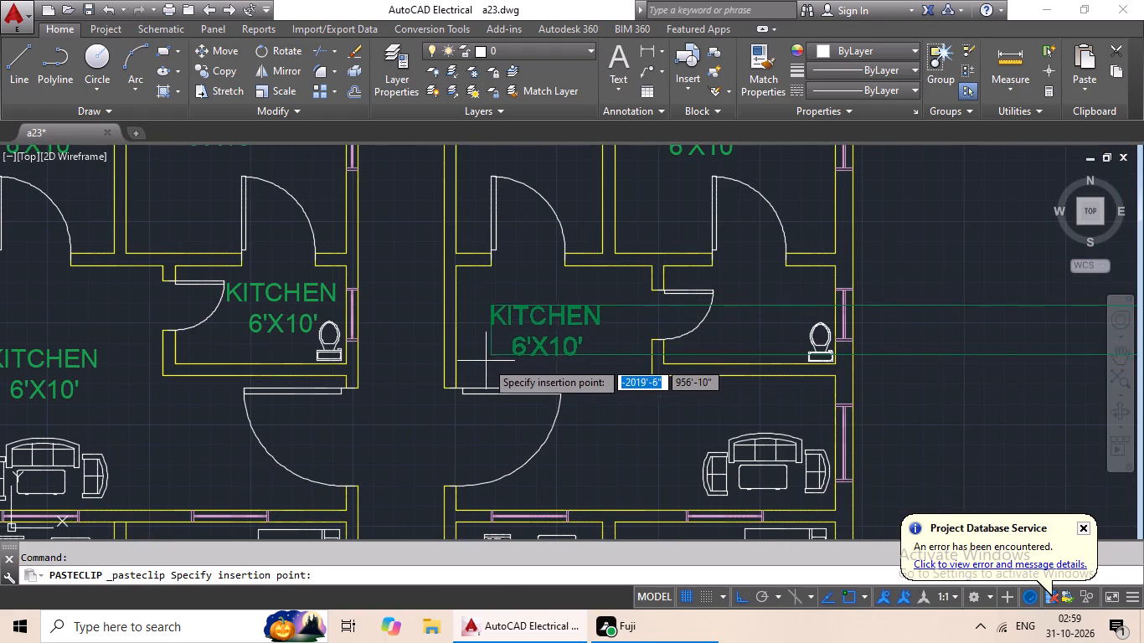
left_click(473, 358)
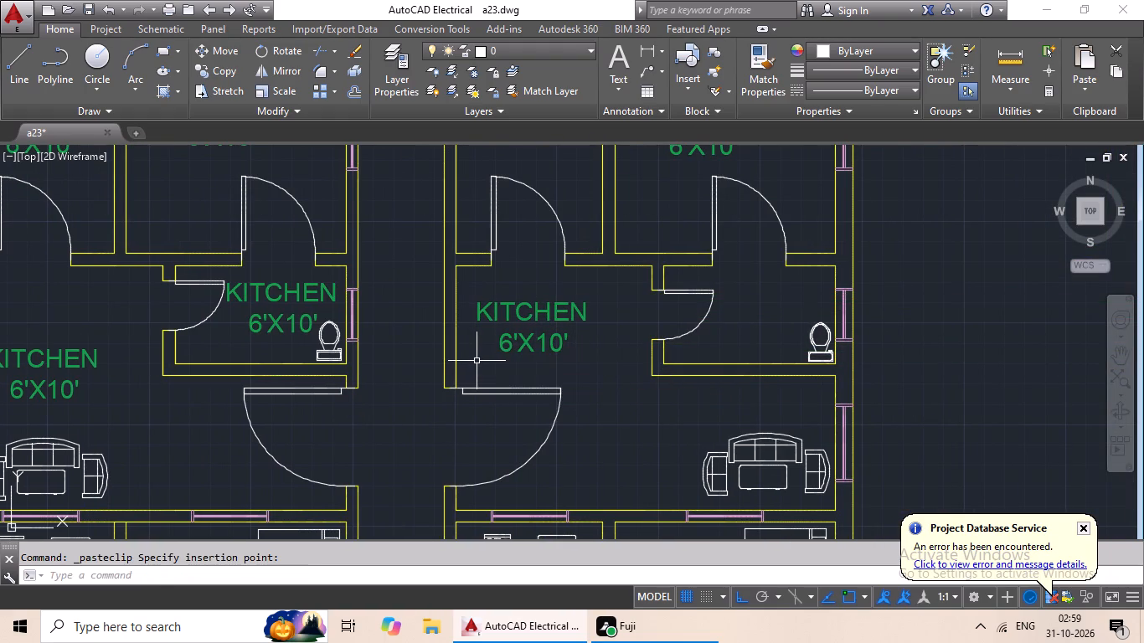
key("ctrl+v")
scroll(687, 323, "up", 1)
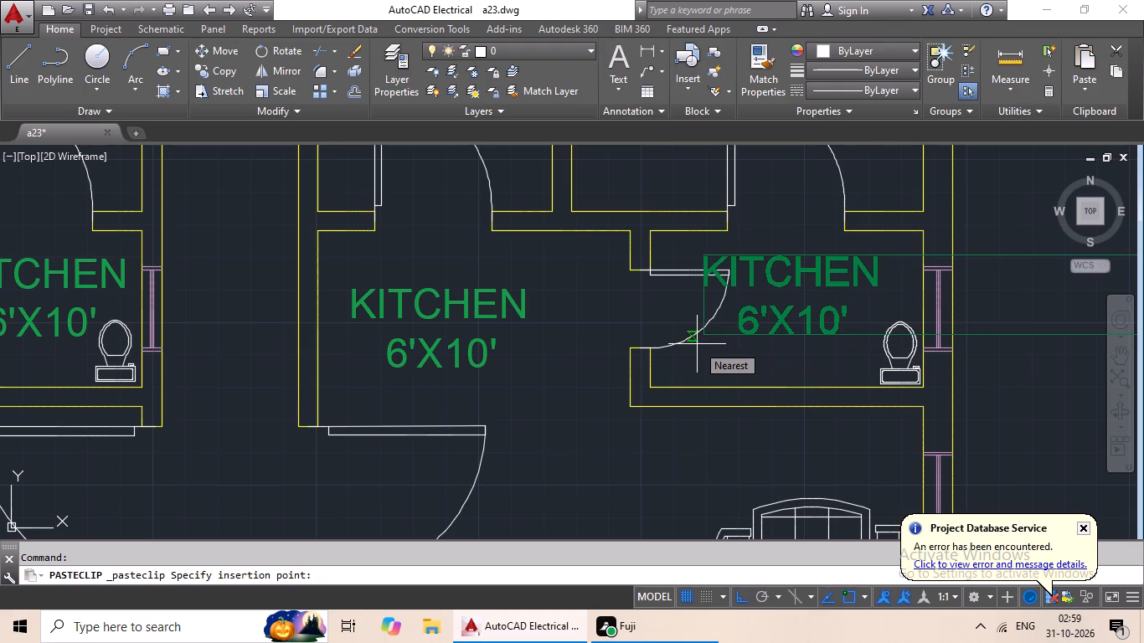
left_click(697, 344)
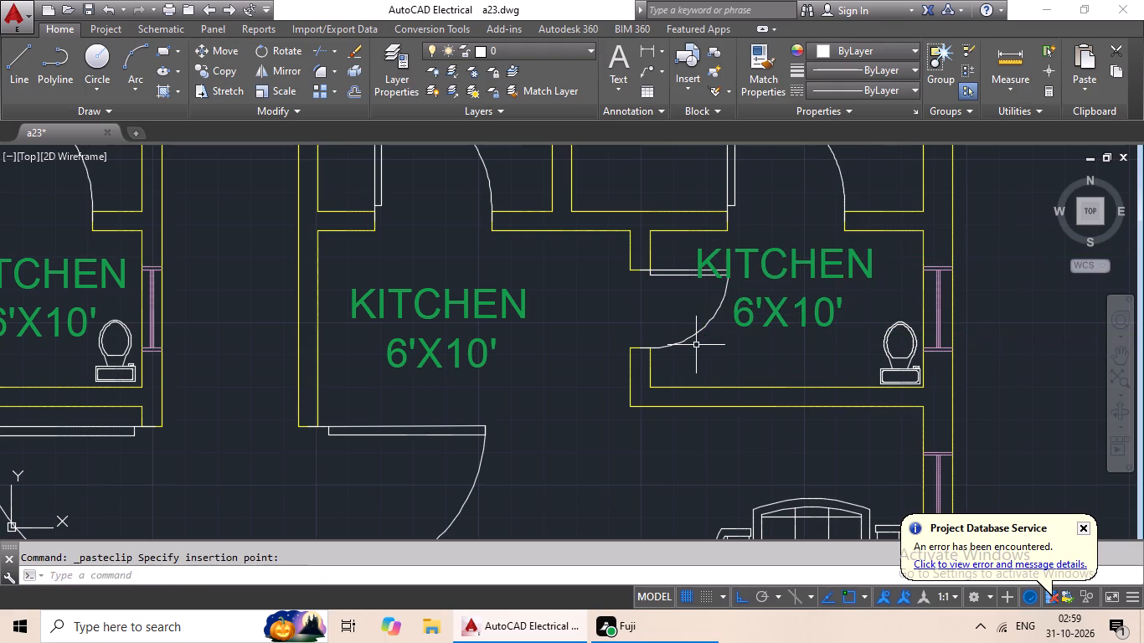
Paste the green KITCHEN 6'X10' label into the third-row left unit's kitchen and bedroom, above each room's door swing.
key("ctrl+v")
scroll(695, 348, "down", 1)
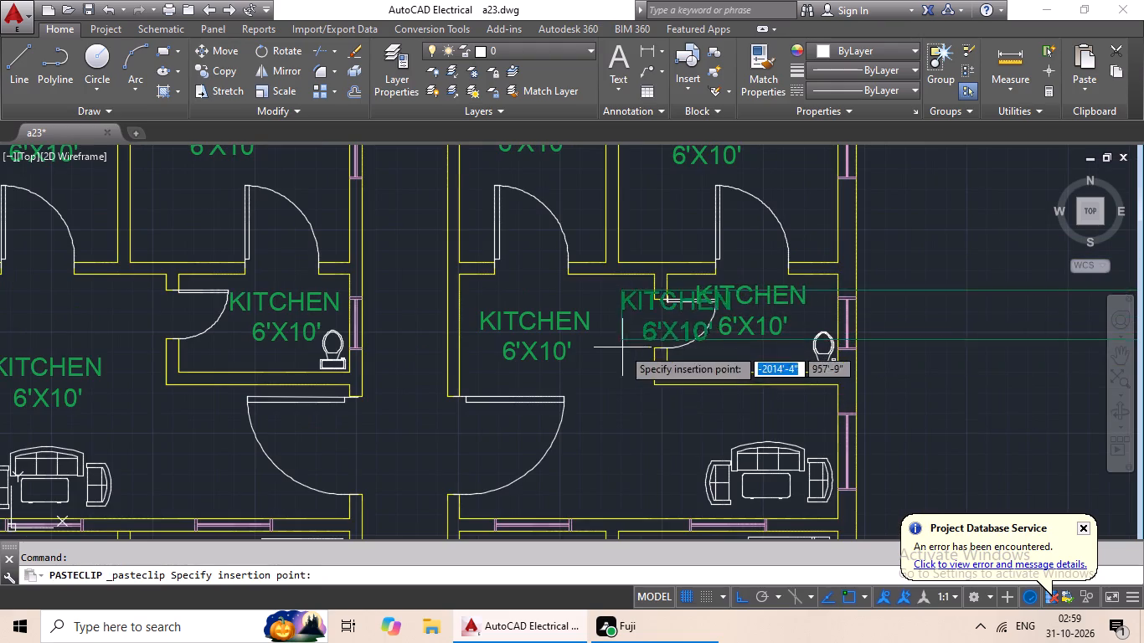
scroll(632, 480, "down", 2)
middle_click_drag(631, 475, 696, 378)
middle_click_drag(533, 444, 560, 434)
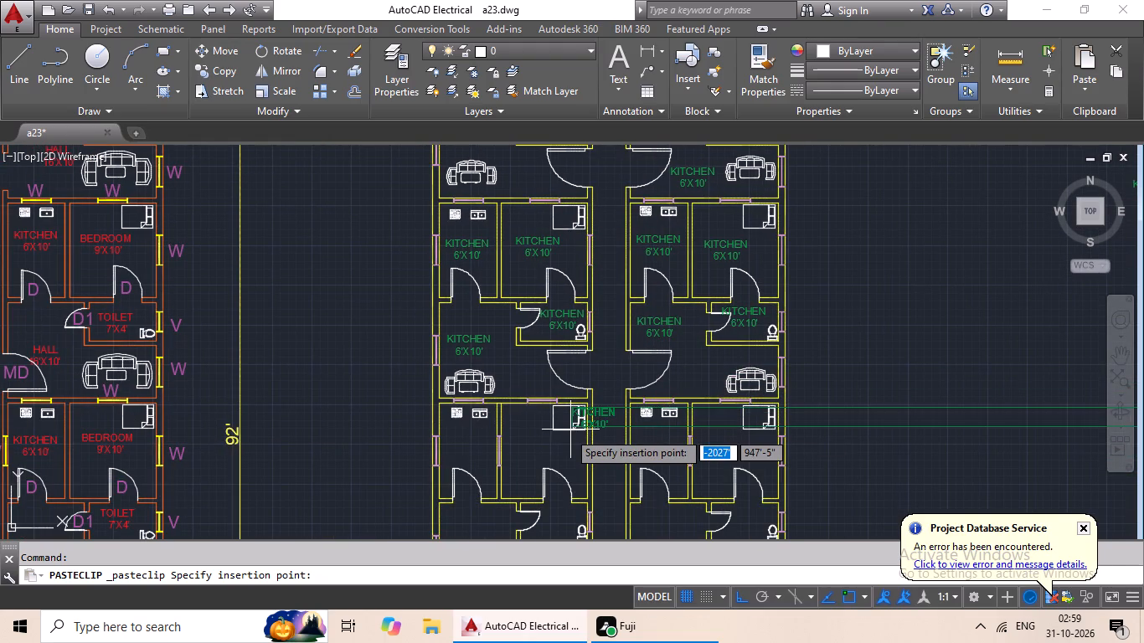
middle_click_drag(560, 434, 578, 378)
scroll(457, 394, "up", 3)
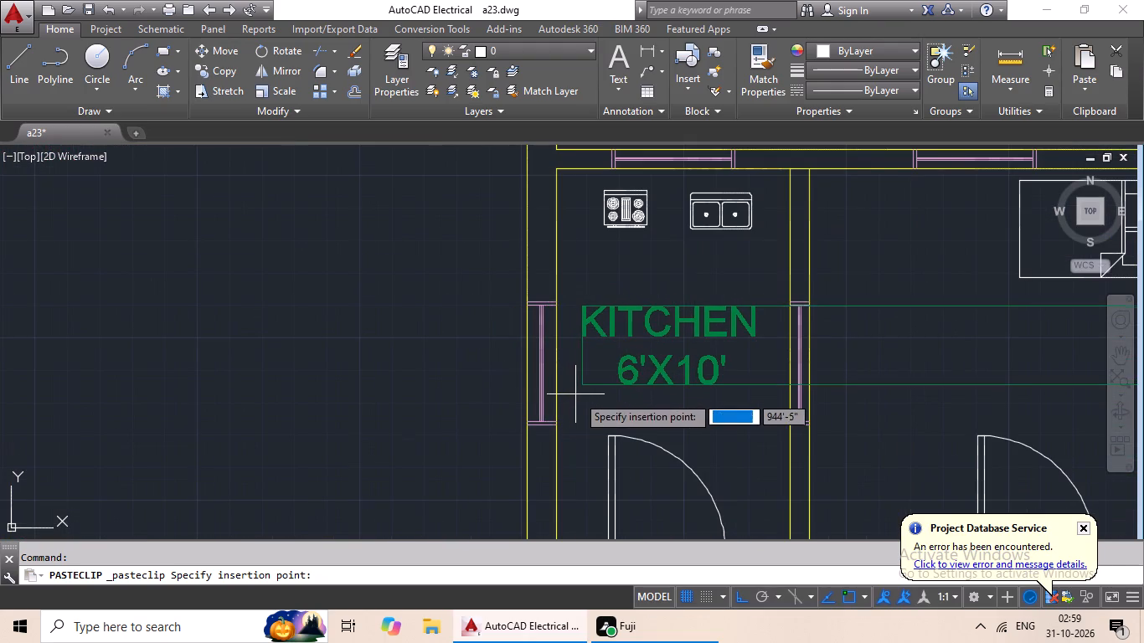
left_click(577, 396)
key("ctrl+v")
scroll(599, 421, "down", 1, "ctrl")
left_click(755, 404)
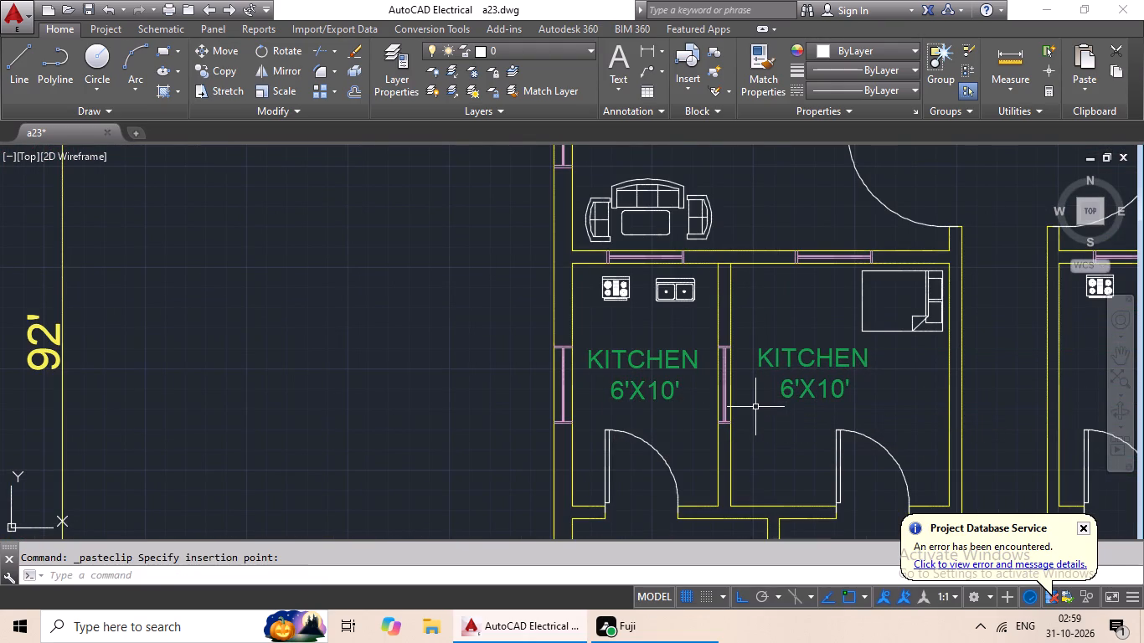
Paste the green KITCHEN 6'X10' label into the third-row right unit's kitchen and bedroom, above each room's door swing.
key("ctrl+v")
scroll(752, 418, "down", 2, "ctrl")
middle_click_drag(759, 424, 557, 423)
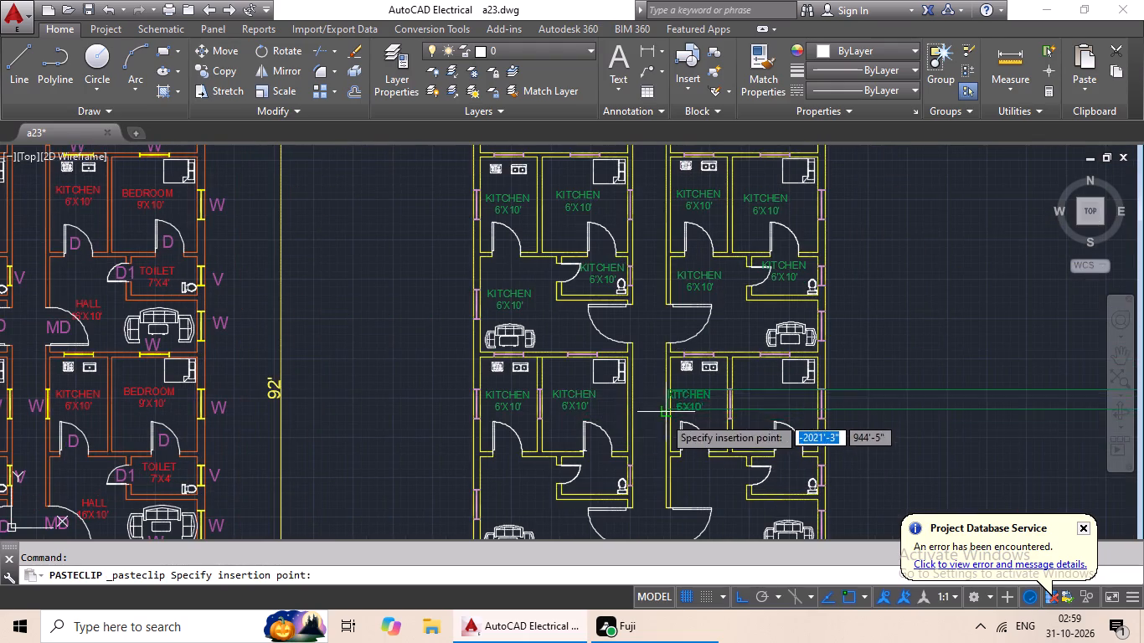
scroll(672, 407, "up", 4)
left_click(703, 426)
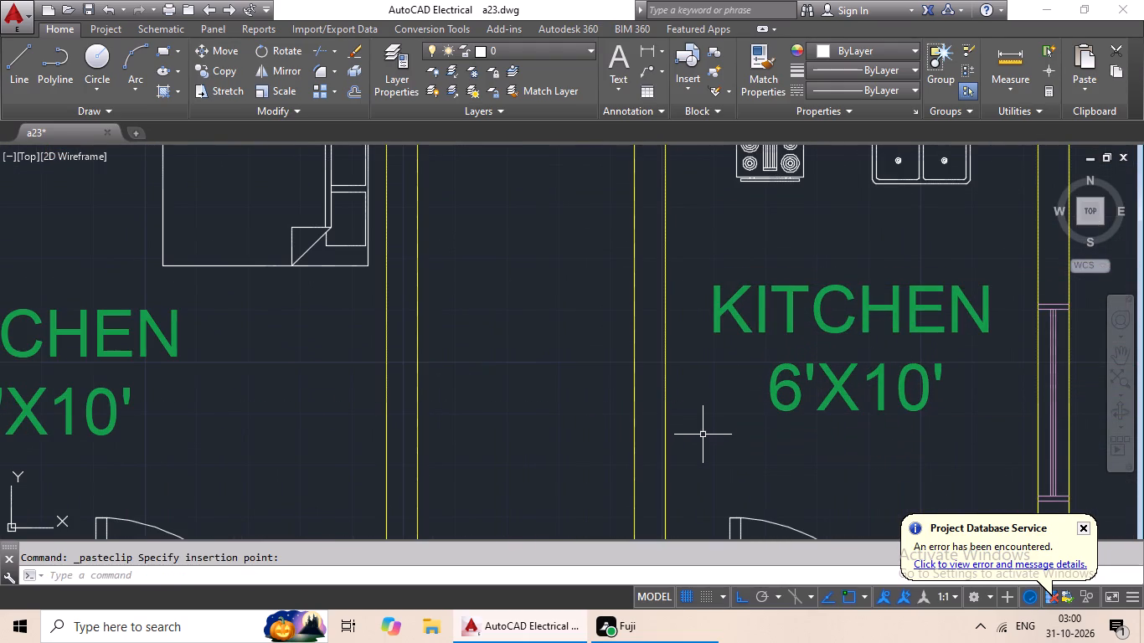
key("ctrl+v")
scroll(730, 452, "down", 1)
middle_click_drag(731, 452, 446, 452)
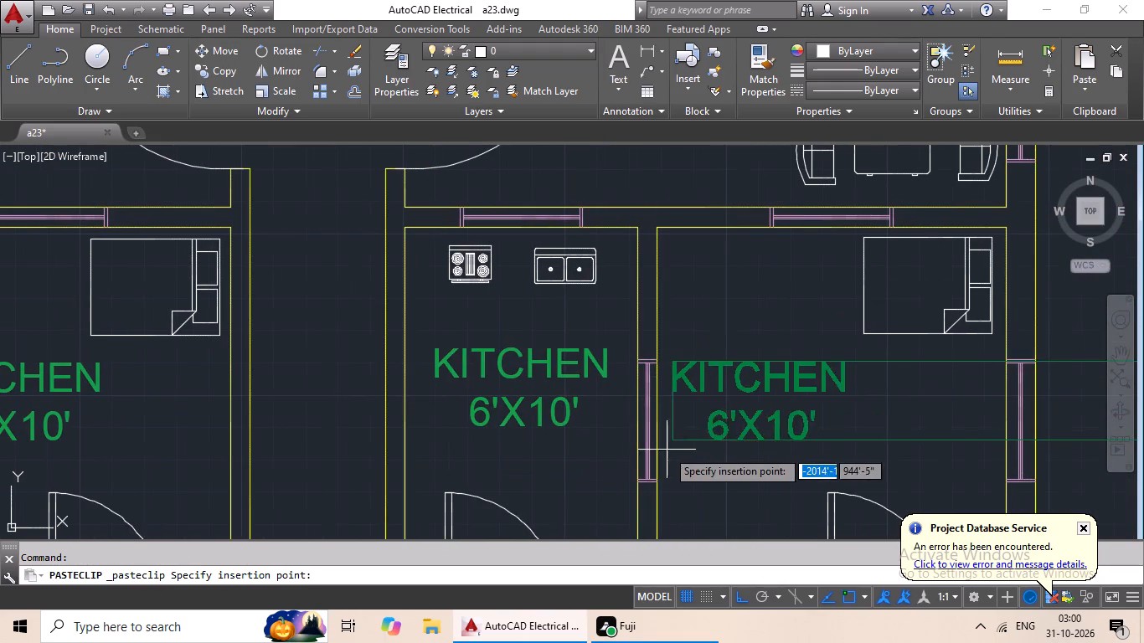
left_click(709, 458)
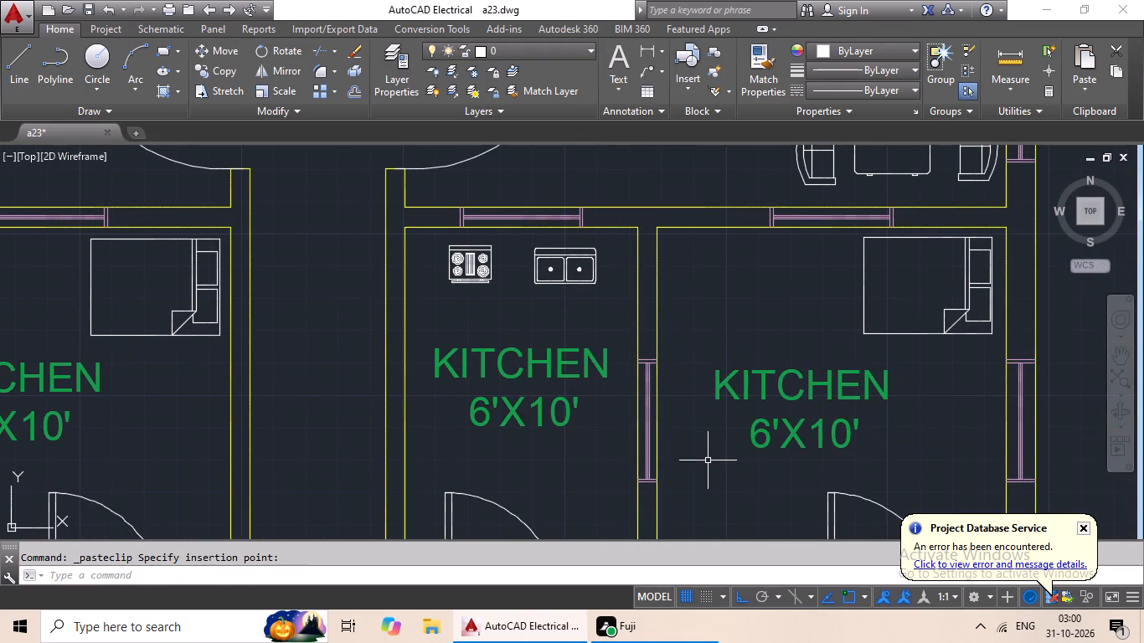
Paste the green KITCHEN 6'X10' label into the third-row left unit's hall, above the sofa set, and into its toilet room.
key("ctrl+v")
scroll(706, 459, "down", 4, "ctrl")
middle_click_drag(700, 471, 719, 378)
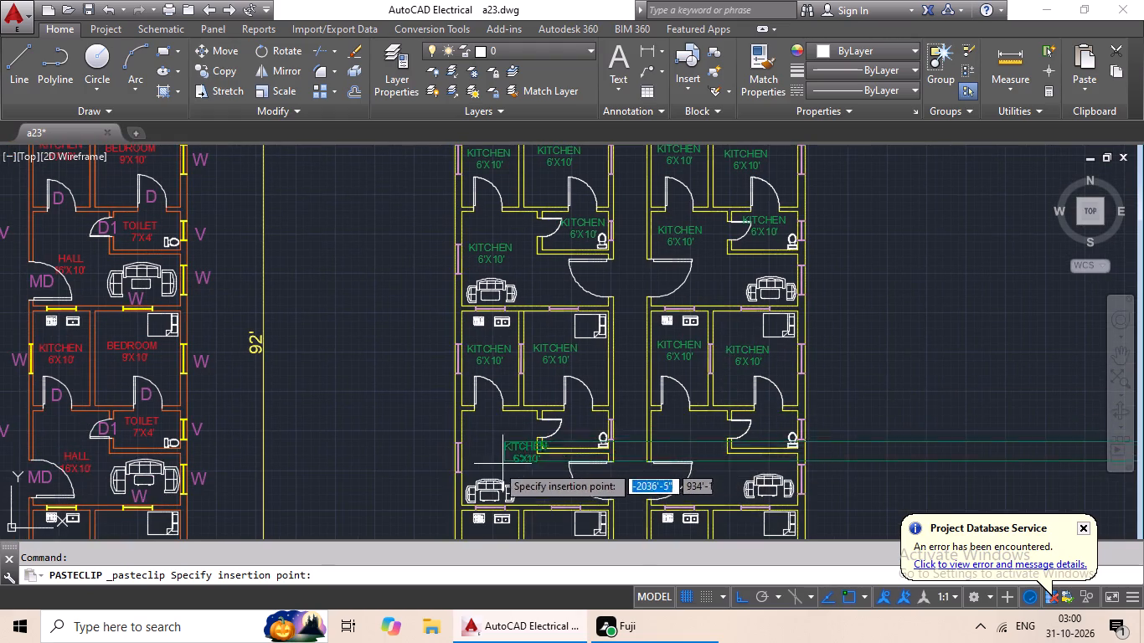
scroll(484, 467, "up", 3)
left_click(440, 468)
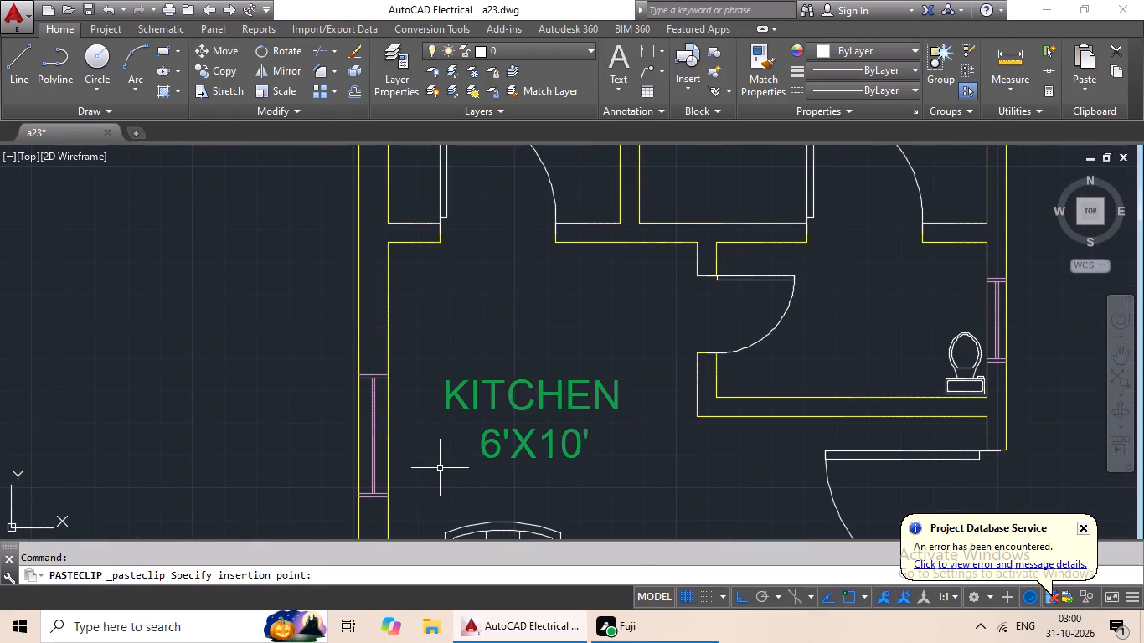
key("ctrl+v")
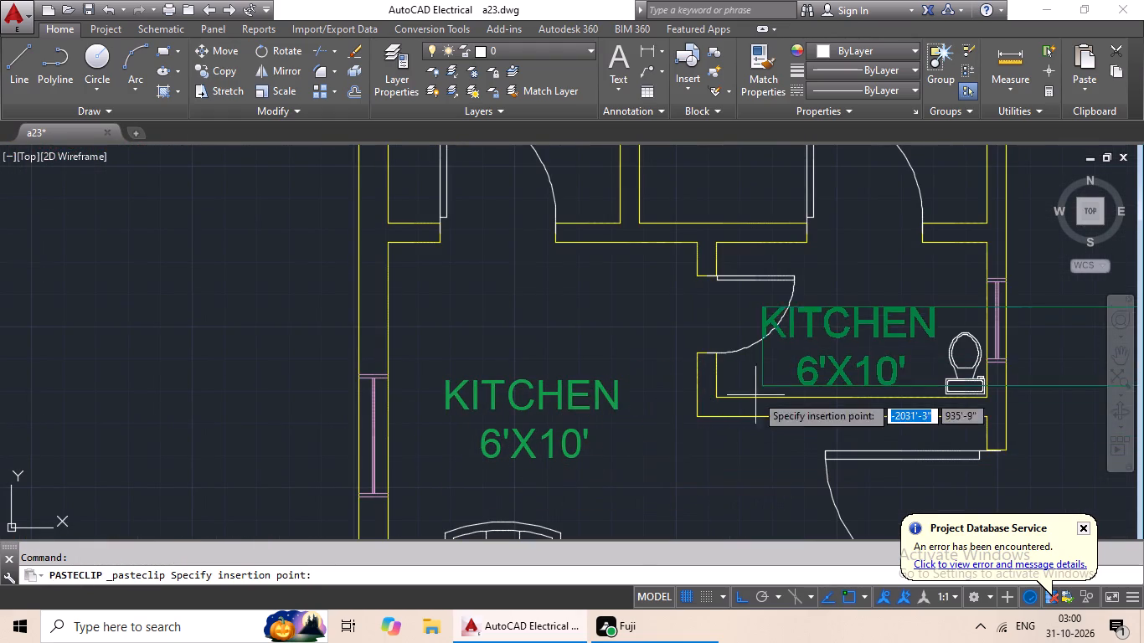
left_click(776, 360)
Paste the green KITCHEN 6'X10' label into the third-row right unit's hall, above the entrance door, and into its toilet room.
key("ctrl+v")
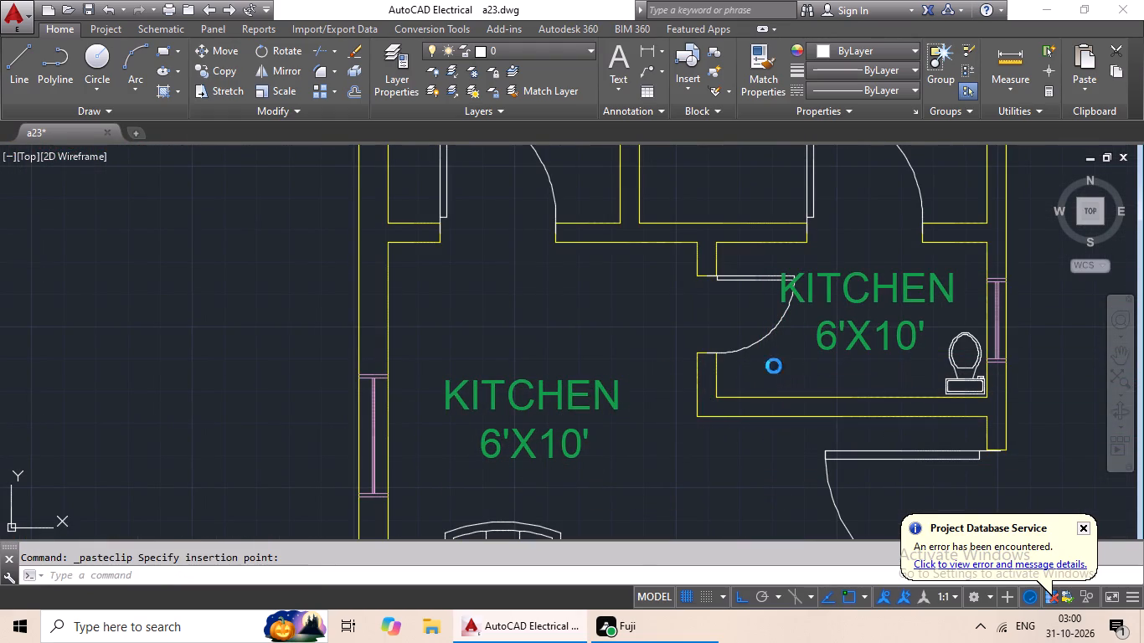
scroll(775, 371, "down", 3)
middle_click_drag(773, 377, 536, 377)
scroll(641, 375, "up", 2)
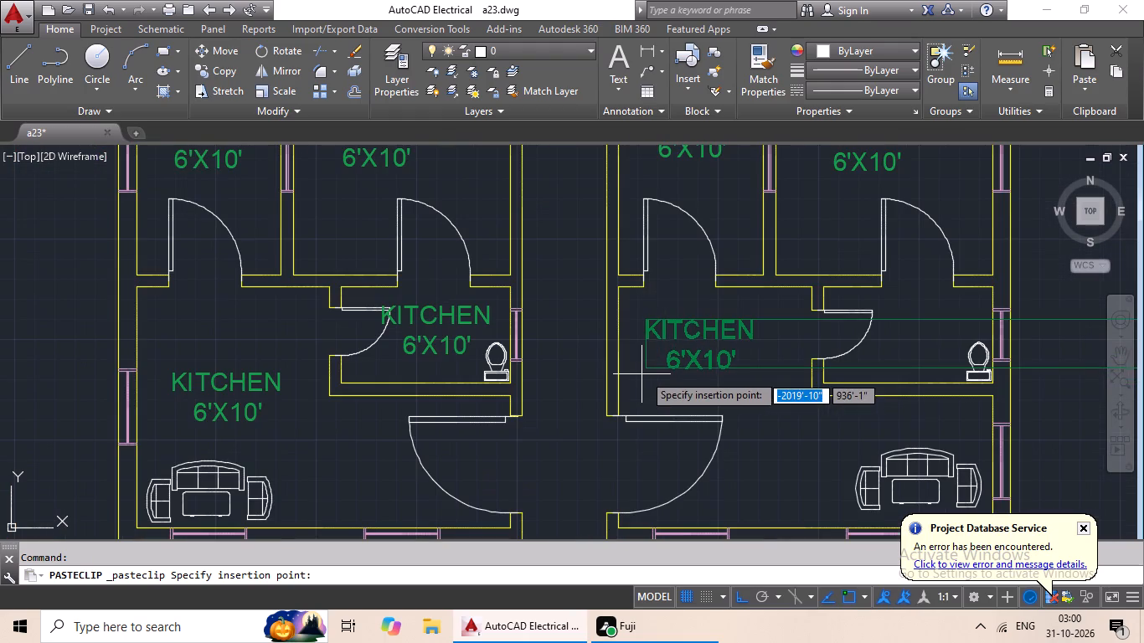
left_click(649, 373)
key("ctrl+v")
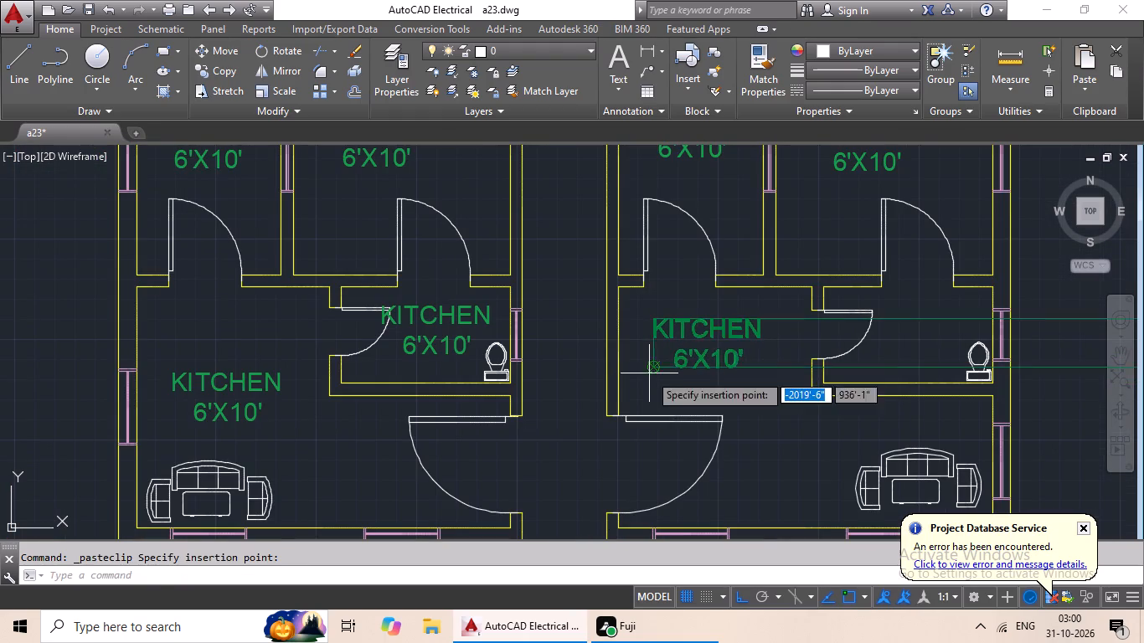
left_click(855, 359)
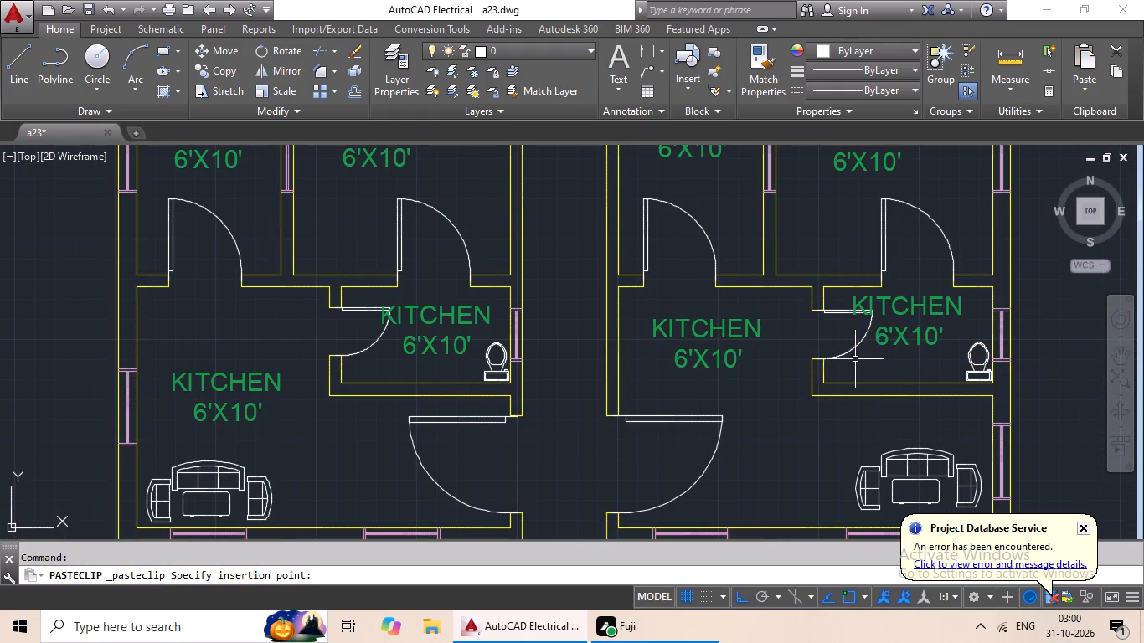
Paste the green KITCHEN 6'X10' label into the fourth-row left unit's kitchen and bedroom, above each room's door swing.
key("ctrl+v")
scroll(796, 405, "down", 1, "ctrl")
middle_click_drag(750, 426, 757, 343)
middle_click_drag(590, 411, 602, 323)
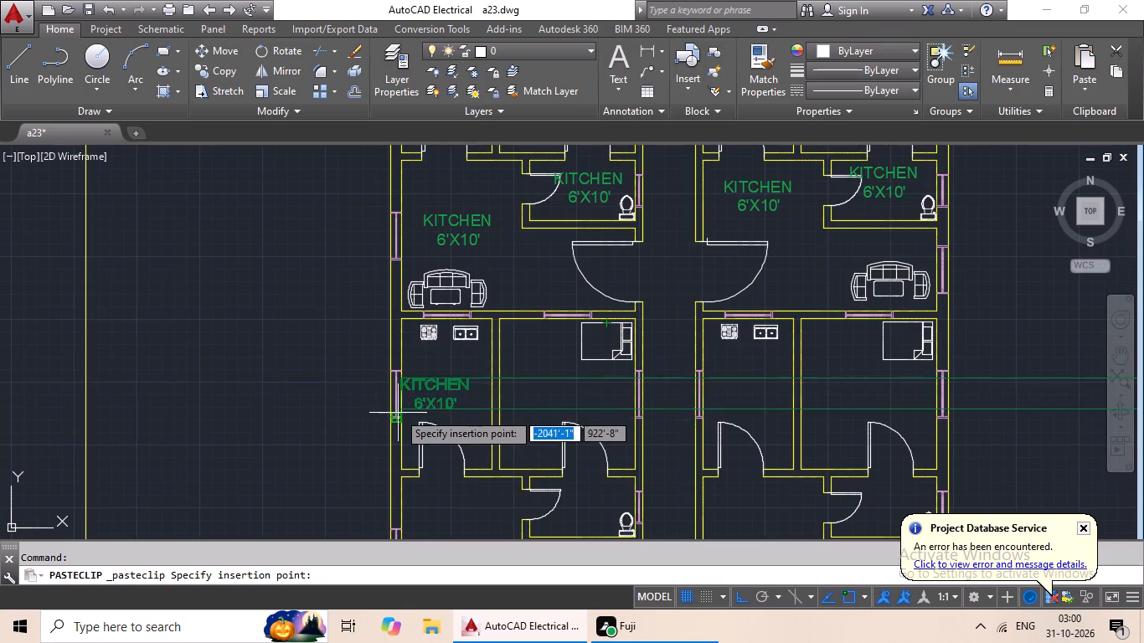
scroll(405, 407, "up", 2)
left_click(405, 412)
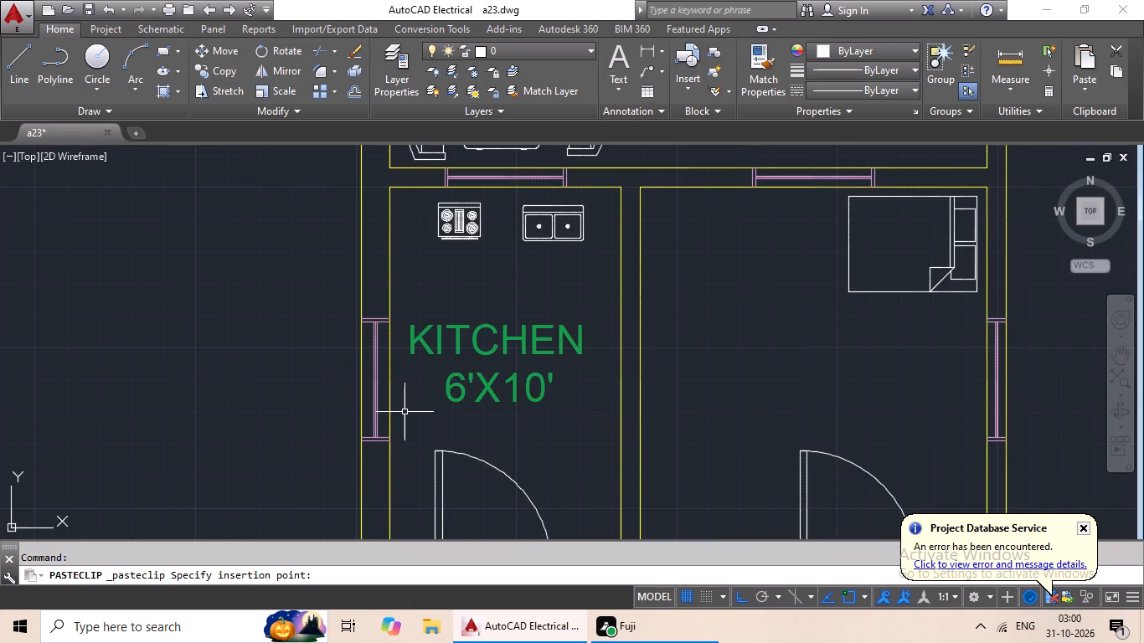
key("ctrl+v")
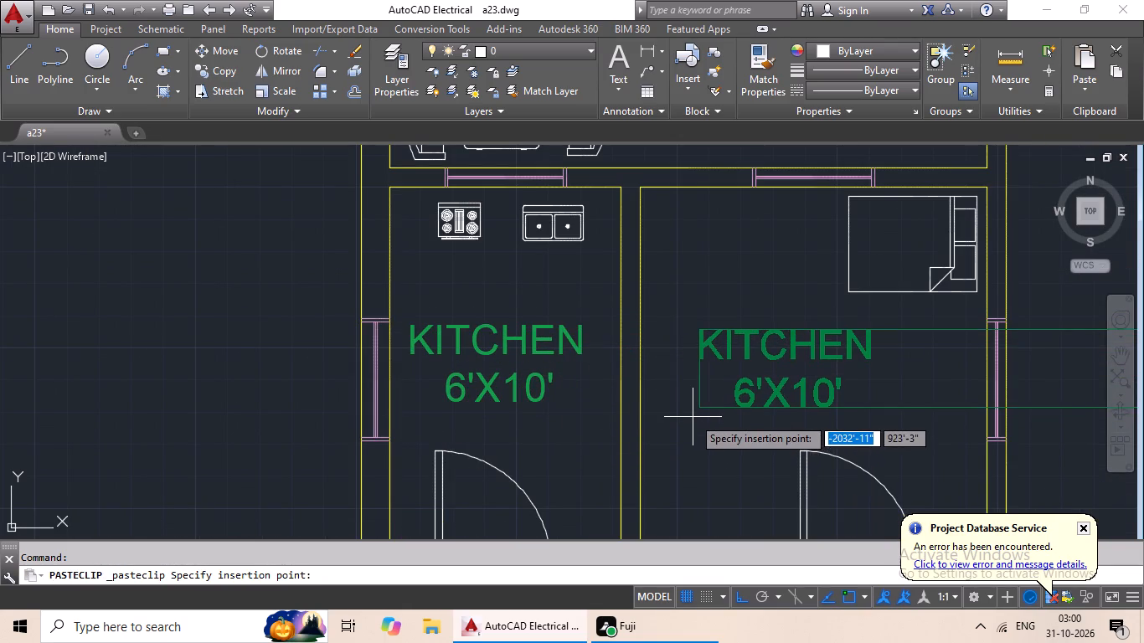
left_click(693, 415)
Paste the green KITCHEN 6'X10' label into the fourth-row right unit's kitchen and bedroom, above each room's door swing.
key("ctrl+v")
scroll(693, 416, "down", 2, "ctrl")
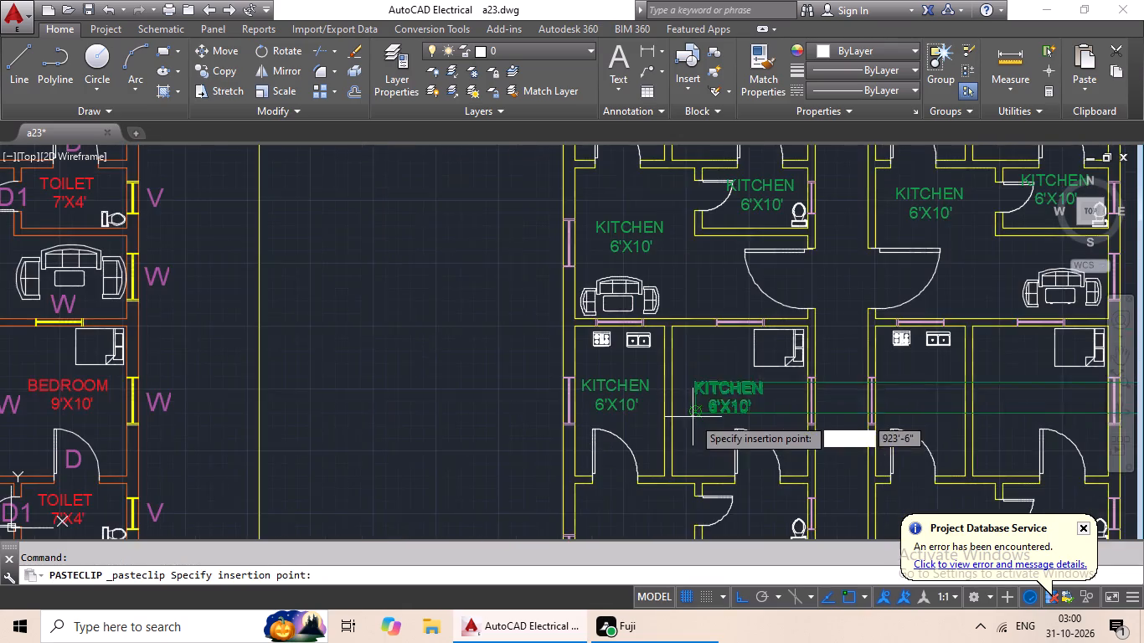
middle_click_drag(698, 426, 456, 422)
scroll(672, 406, "up", 2)
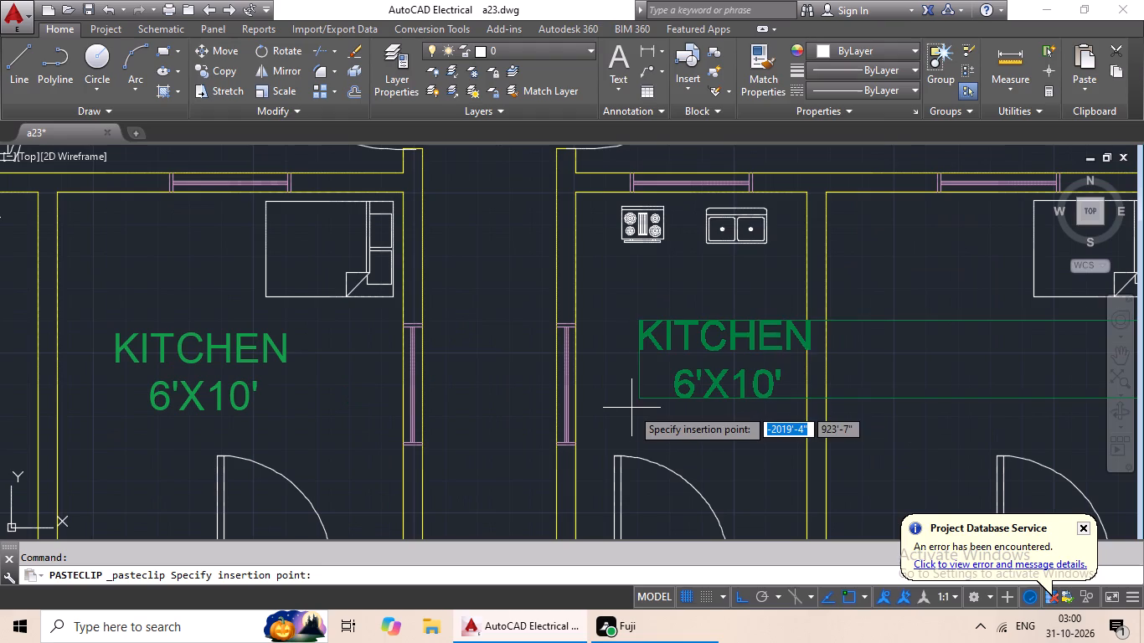
left_click(598, 424)
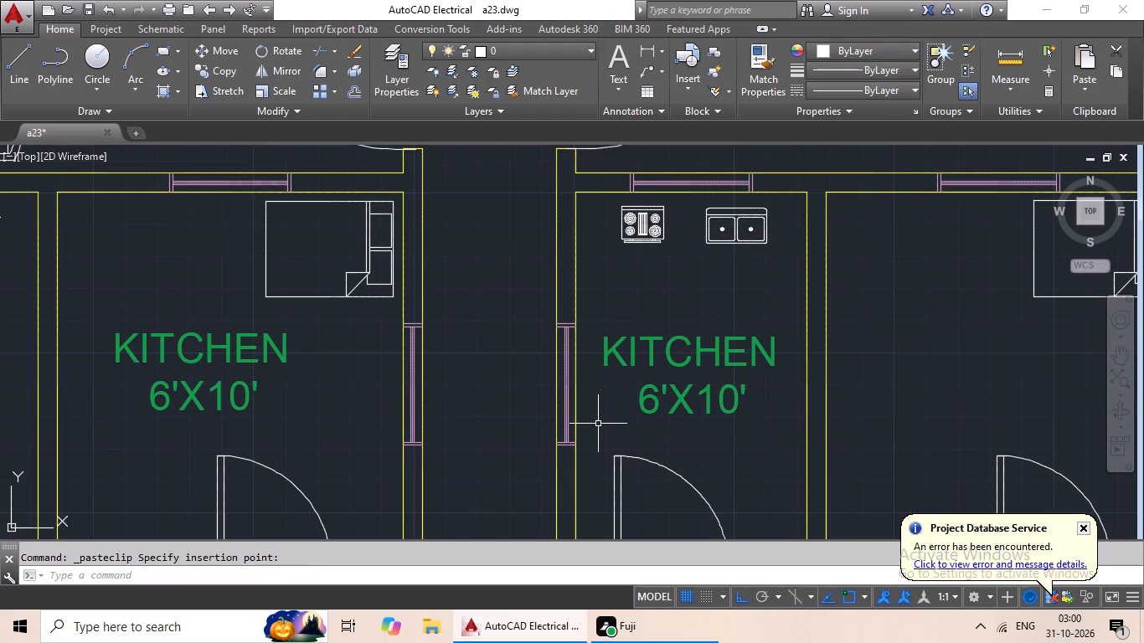
key("ctrl+v")
scroll(625, 453, "down", 2, "ctrl")
scroll(707, 444, "up", 2)
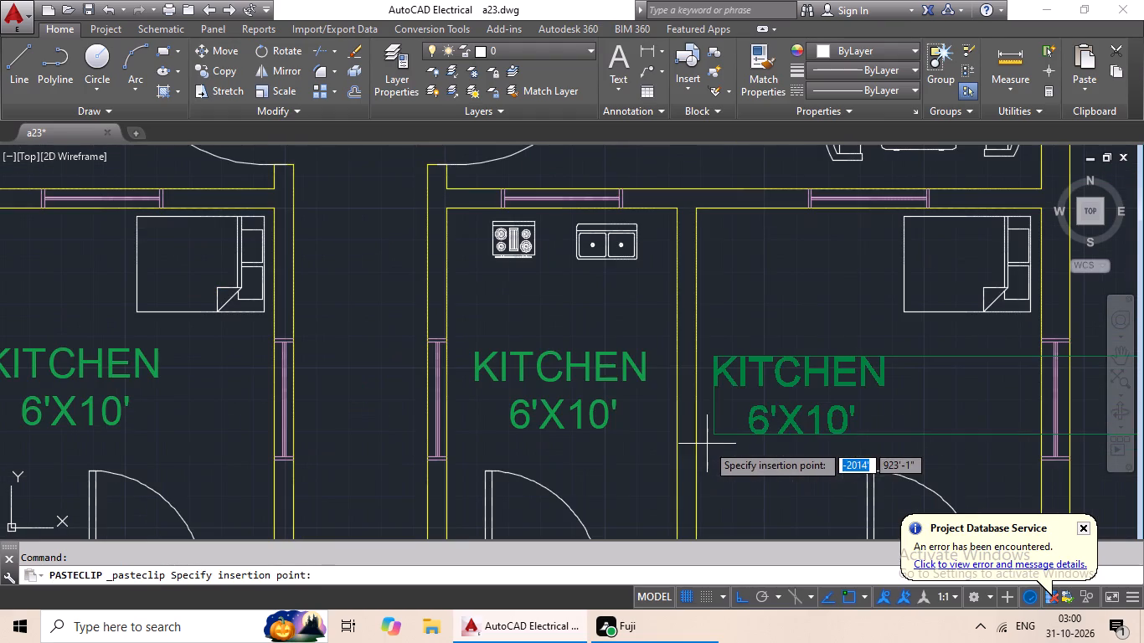
left_click(735, 439)
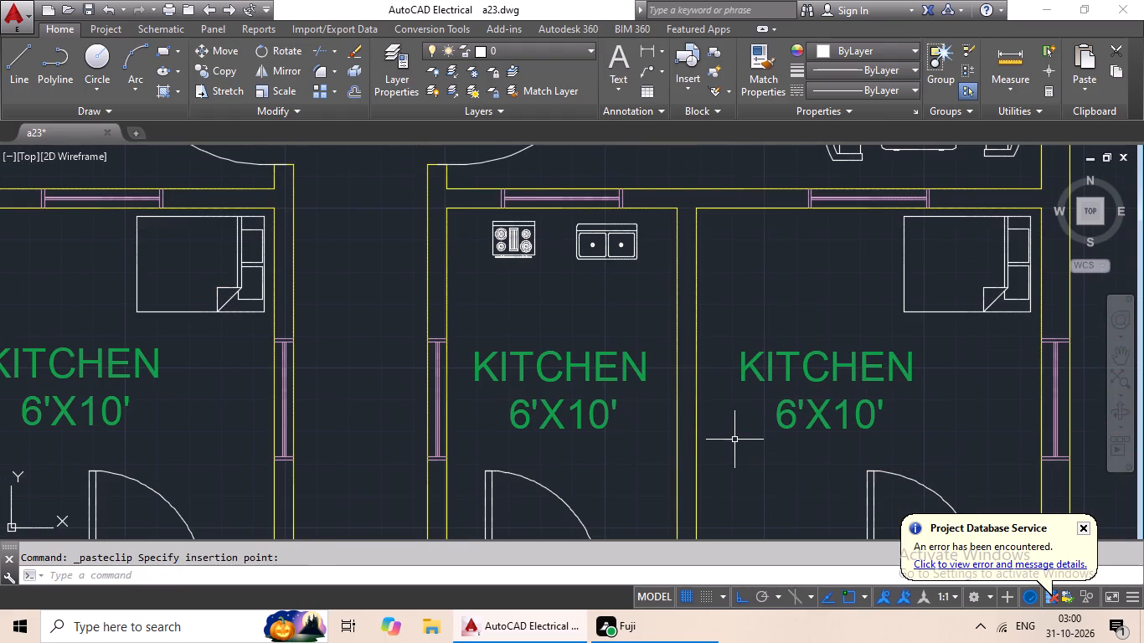
Paste the green KITCHEN 6'X10' label into the fourth-row left unit's hall, above the sofa set, and into its toilet room.
key("ctrl+v")
scroll(698, 458, "down", 3, "ctrl")
middle_click_drag(678, 466, 696, 352)
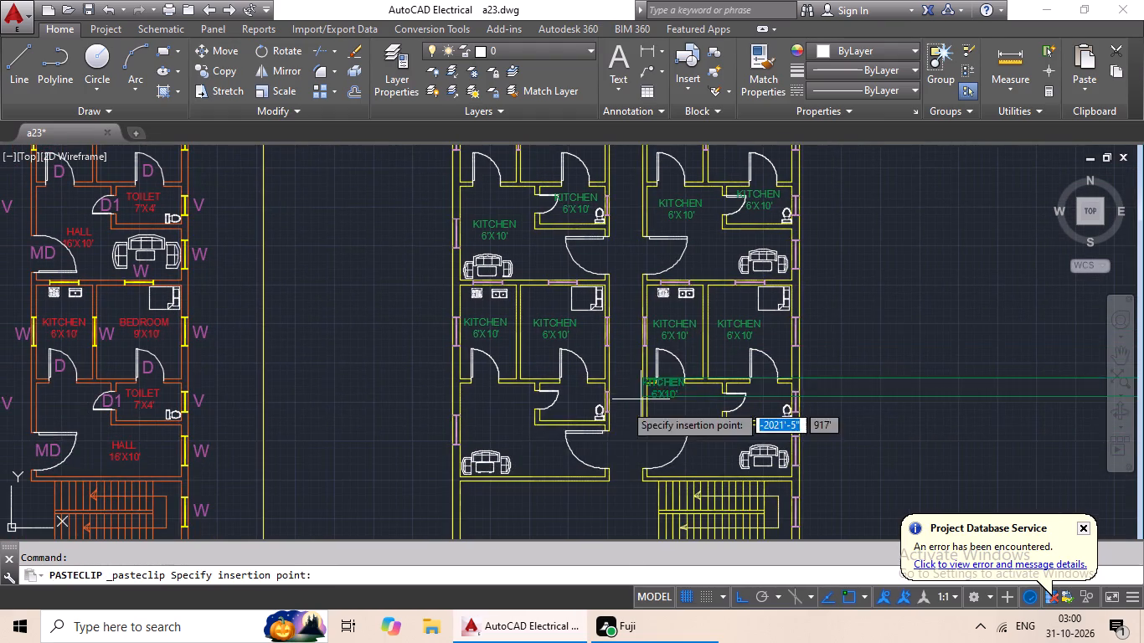
scroll(480, 422, "up", 3)
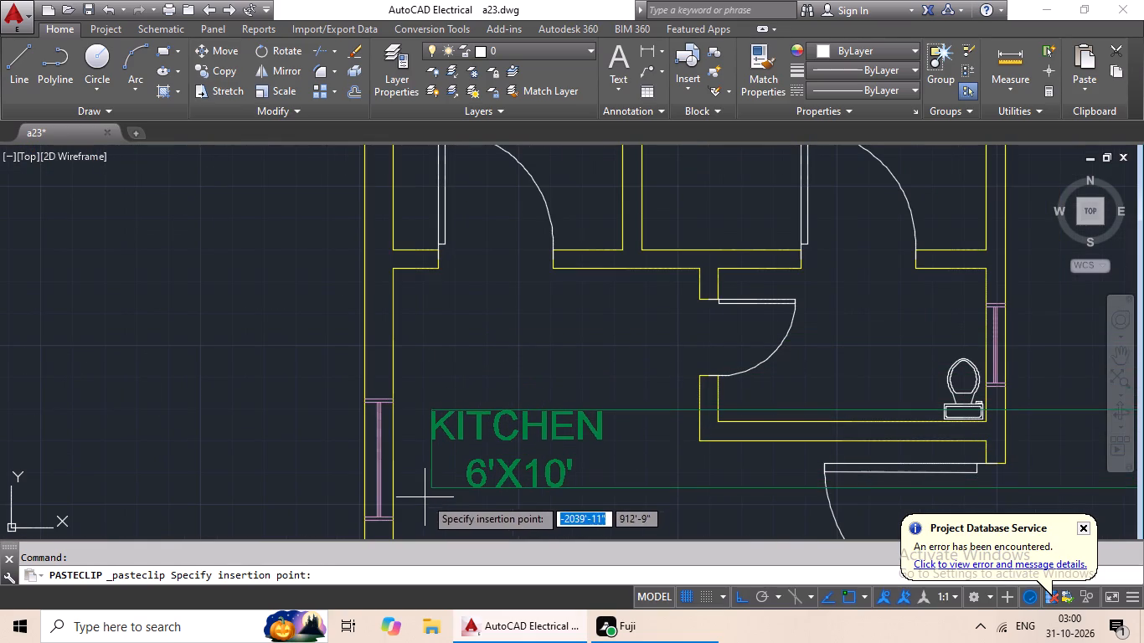
left_click(425, 497)
key("ctrl+v")
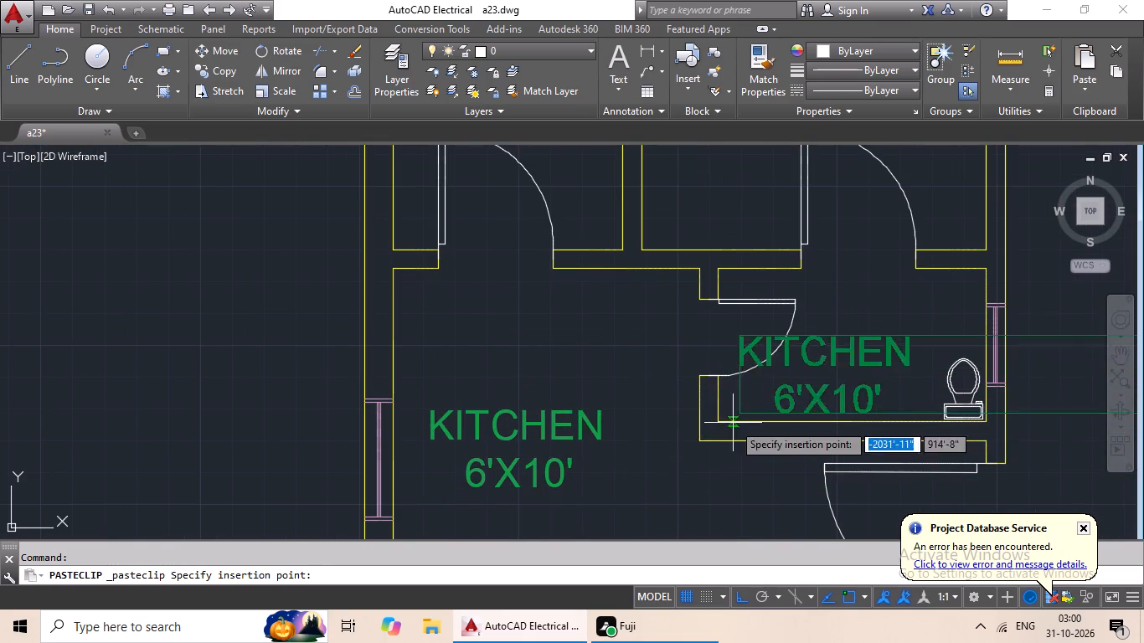
middle_click_drag(733, 423, 554, 455)
left_click(597, 421)
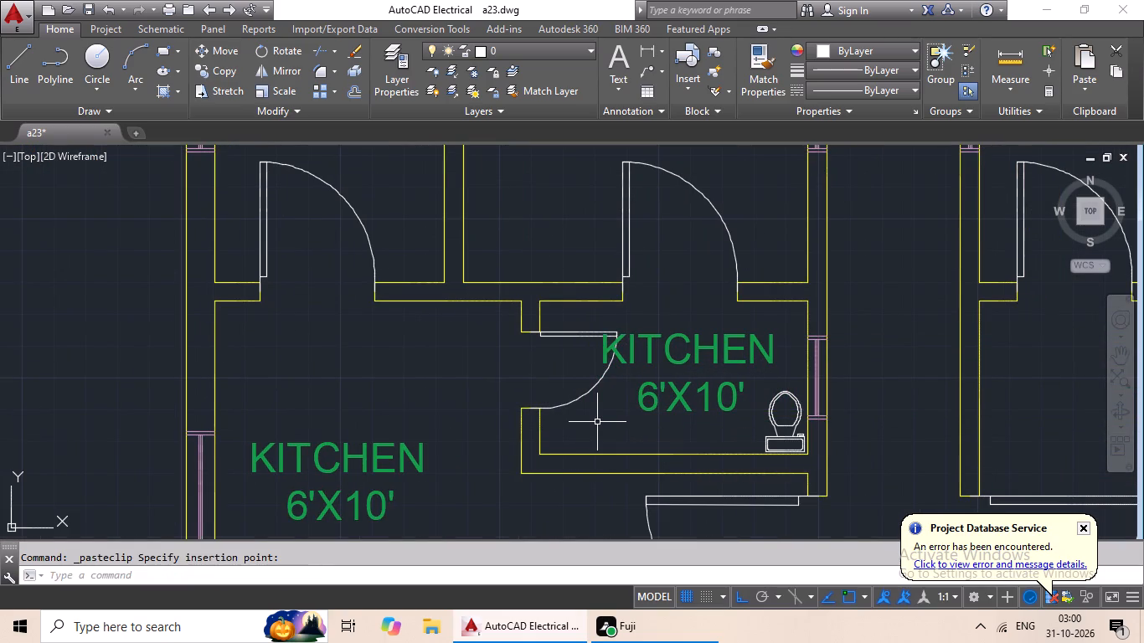
Paste the green KITCHEN 6'X10' label into the fourth-row right unit's hall, above the entrance door, and into its toilet room.
key("ctrl+v")
scroll(599, 424, "down", 1)
middle_click_drag(616, 424, 471, 430)
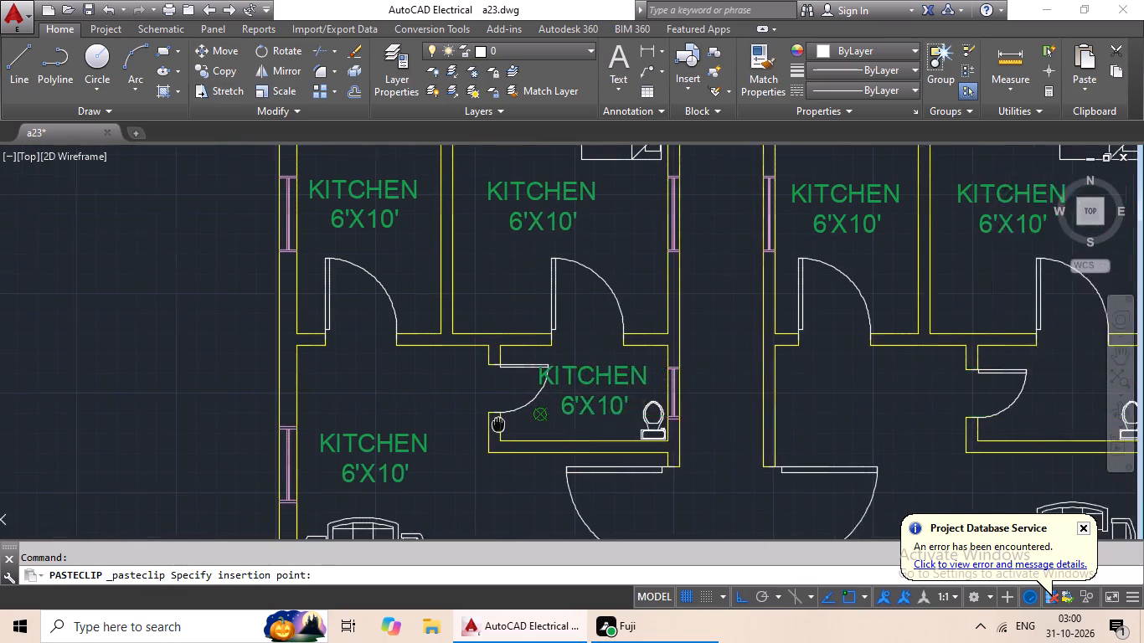
middle_click_drag(471, 430, 429, 432)
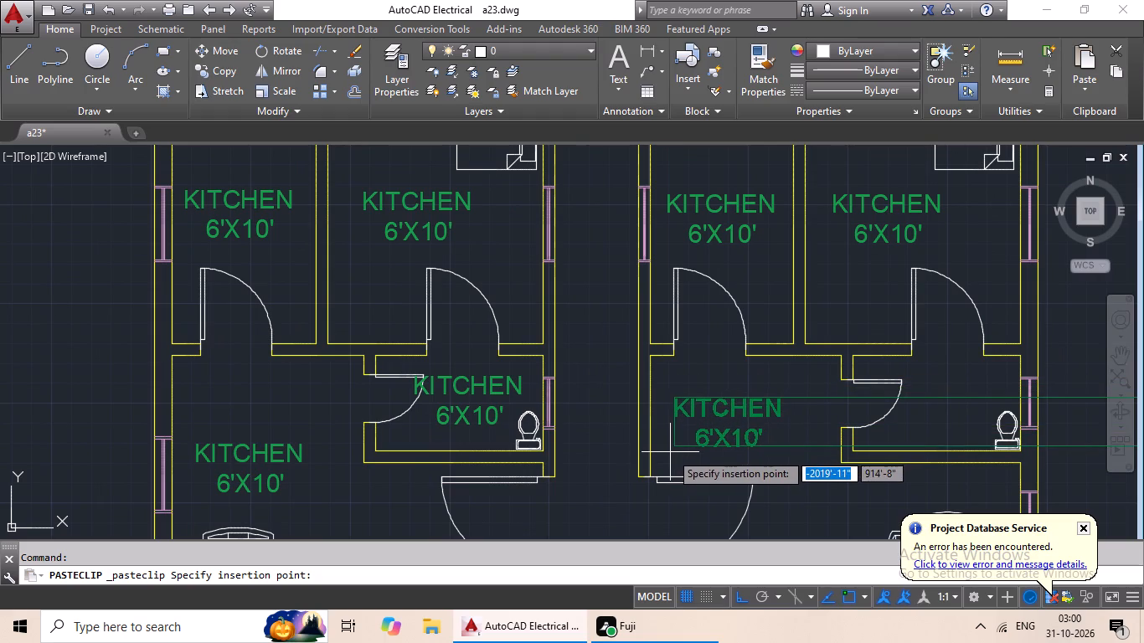
left_click(670, 452)
key("ctrl+v")
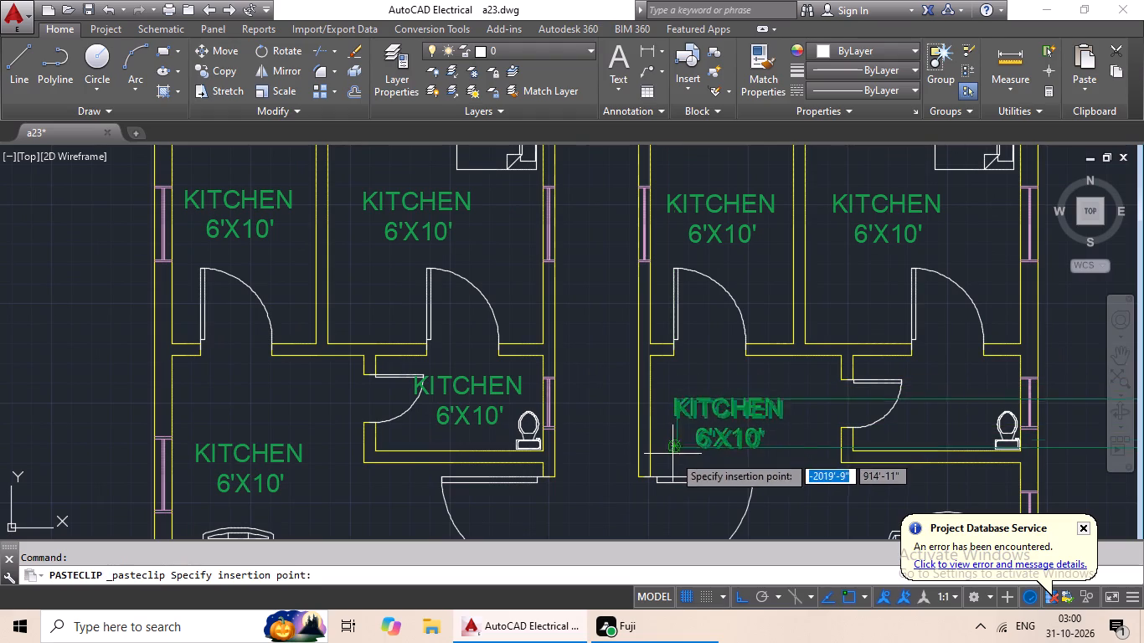
middle_click_drag(844, 448, 708, 479)
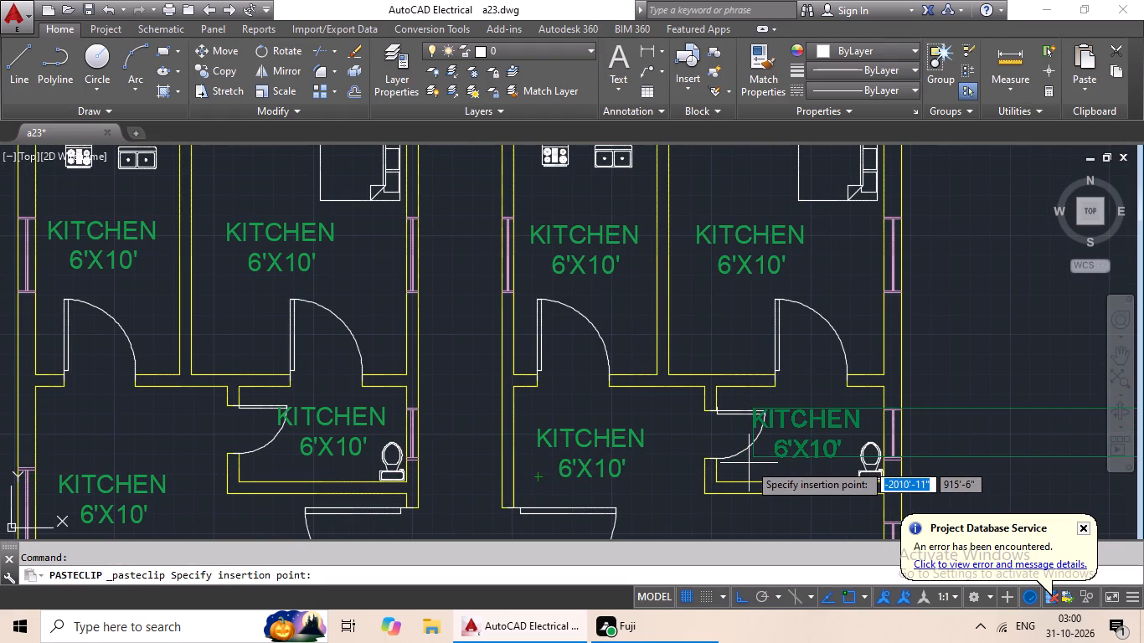
left_click(749, 463)
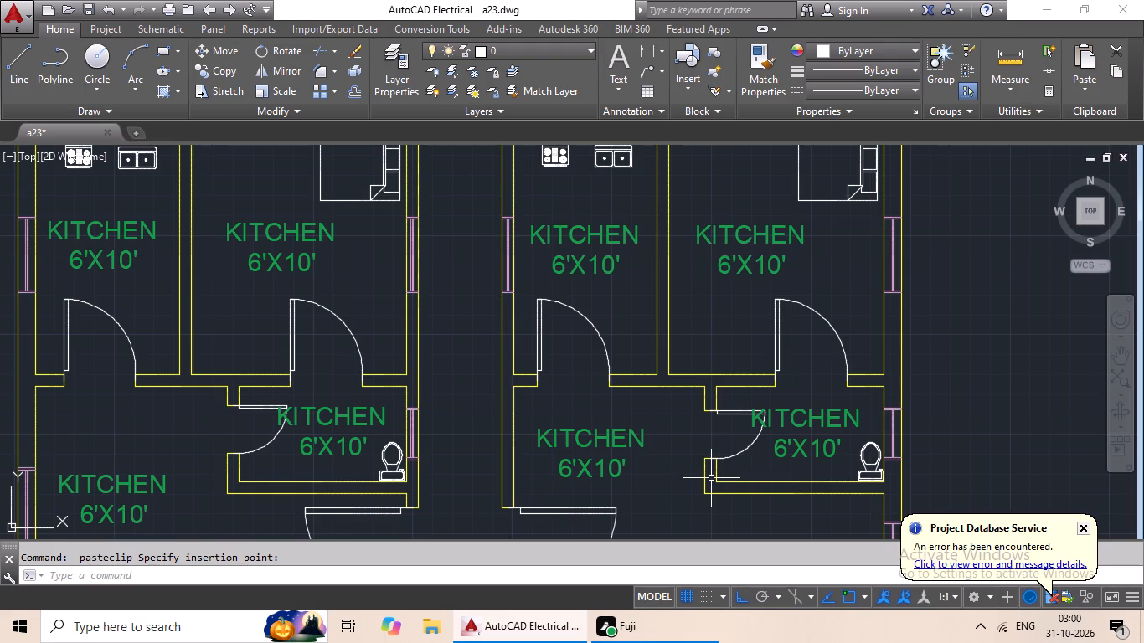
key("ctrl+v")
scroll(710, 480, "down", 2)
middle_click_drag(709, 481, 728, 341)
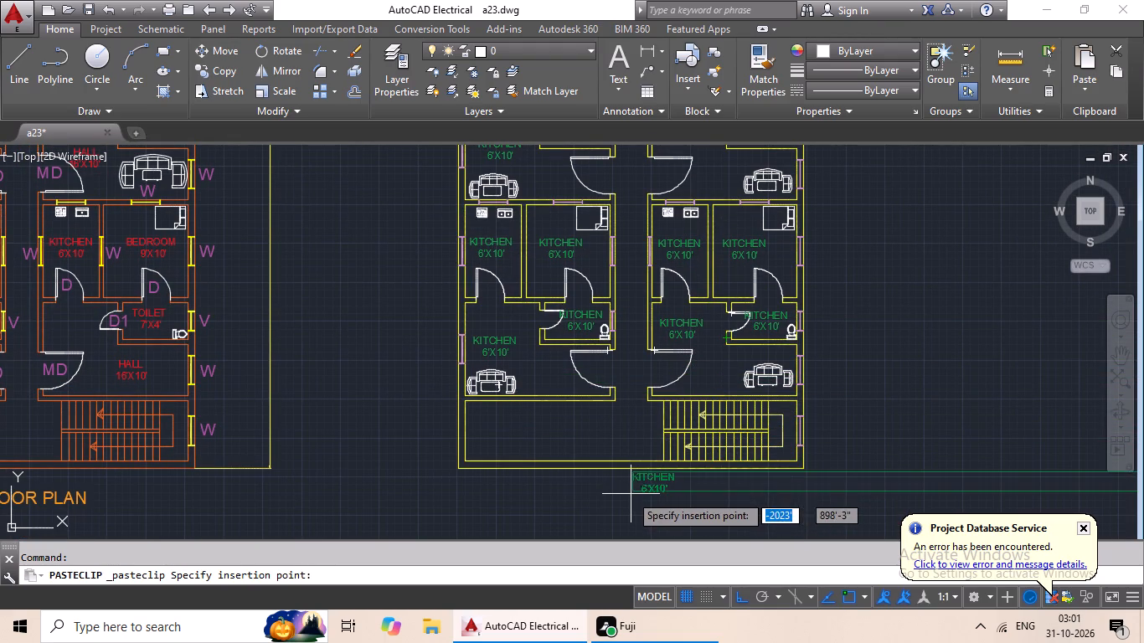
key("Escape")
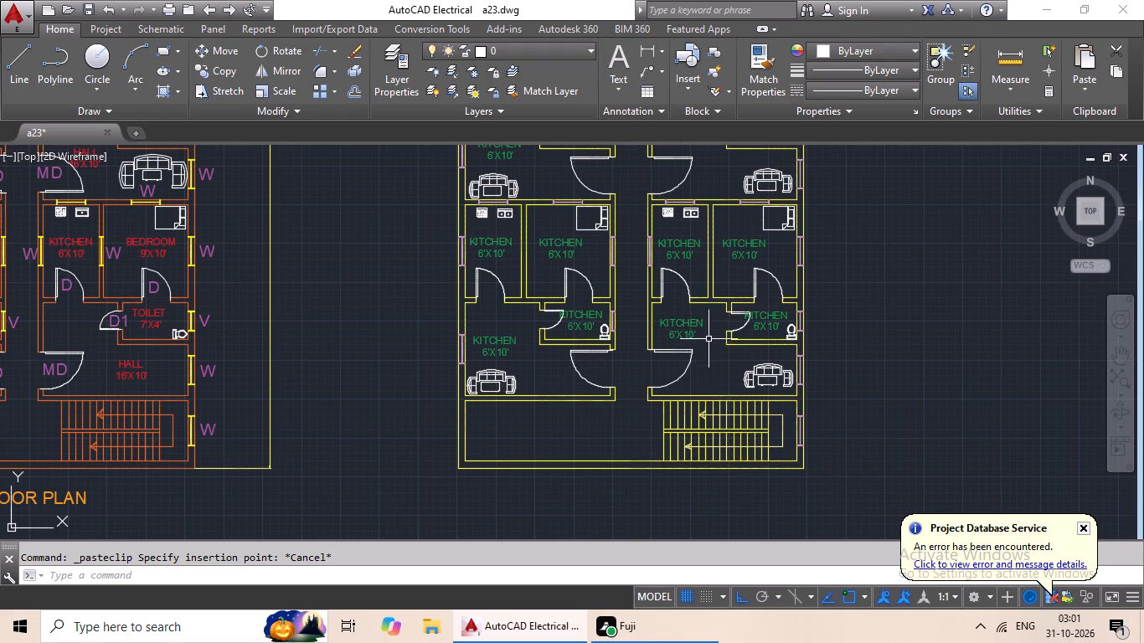
Replace the whole text of the green label in the top-row left unit's bedroom with BED ROOM.
scroll(712, 331, "down", 1)
middle_click_drag(703, 297, 640, 525)
middle_click_drag(585, 372, 565, 487)
middle_click_drag(554, 393, 554, 402)
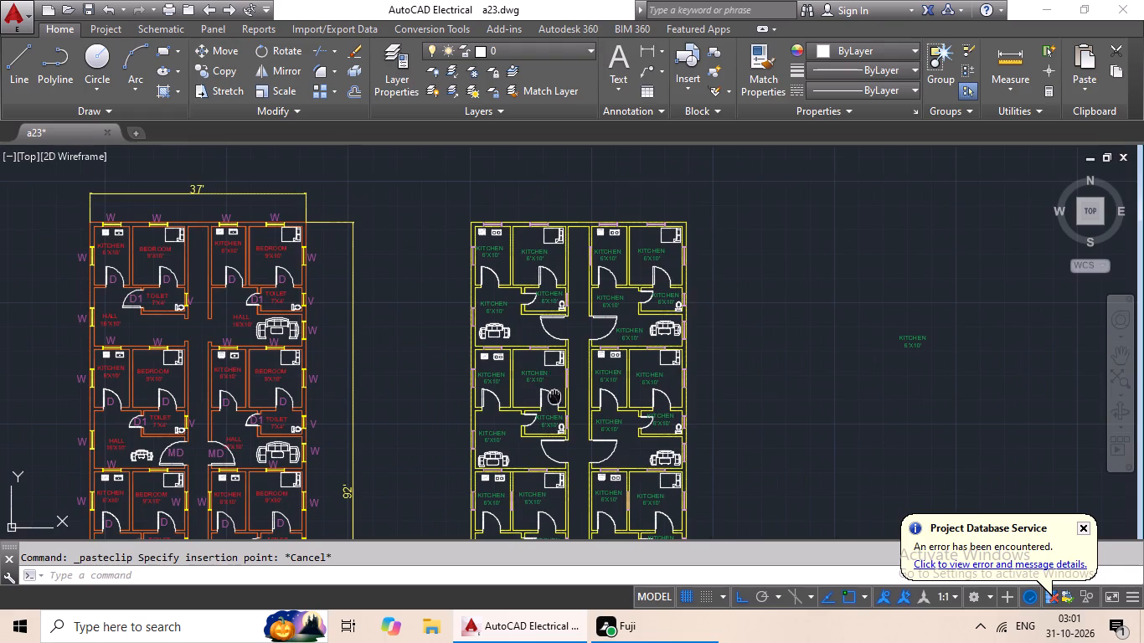
middle_click_drag(554, 402, 546, 476)
scroll(487, 344, "up", 4)
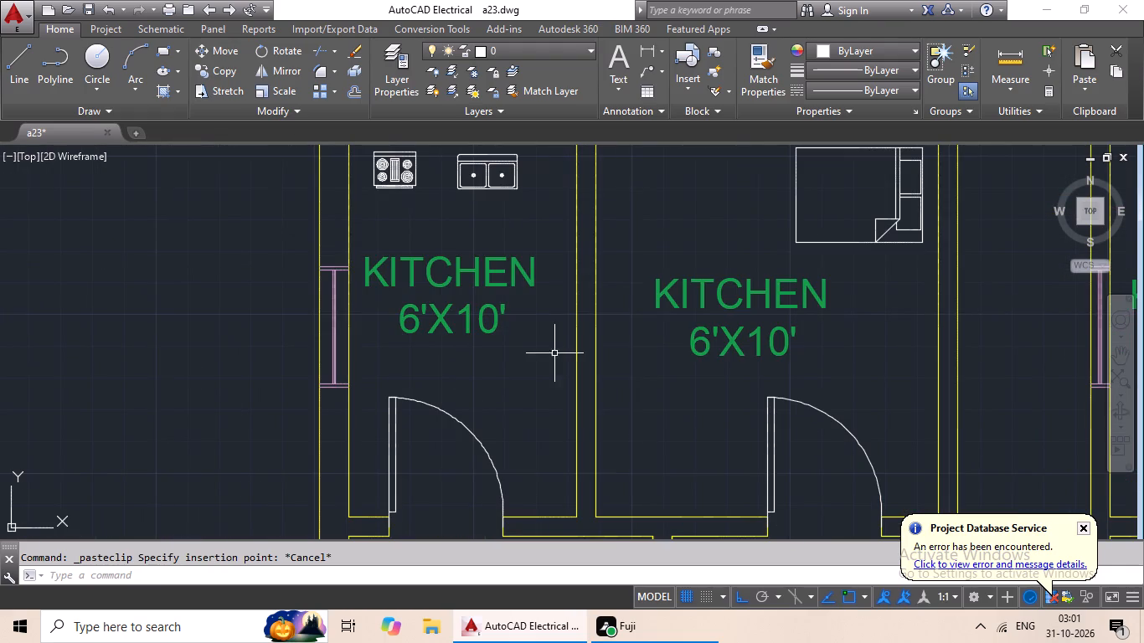
double_click(740, 296)
scroll(776, 312, "up", 1)
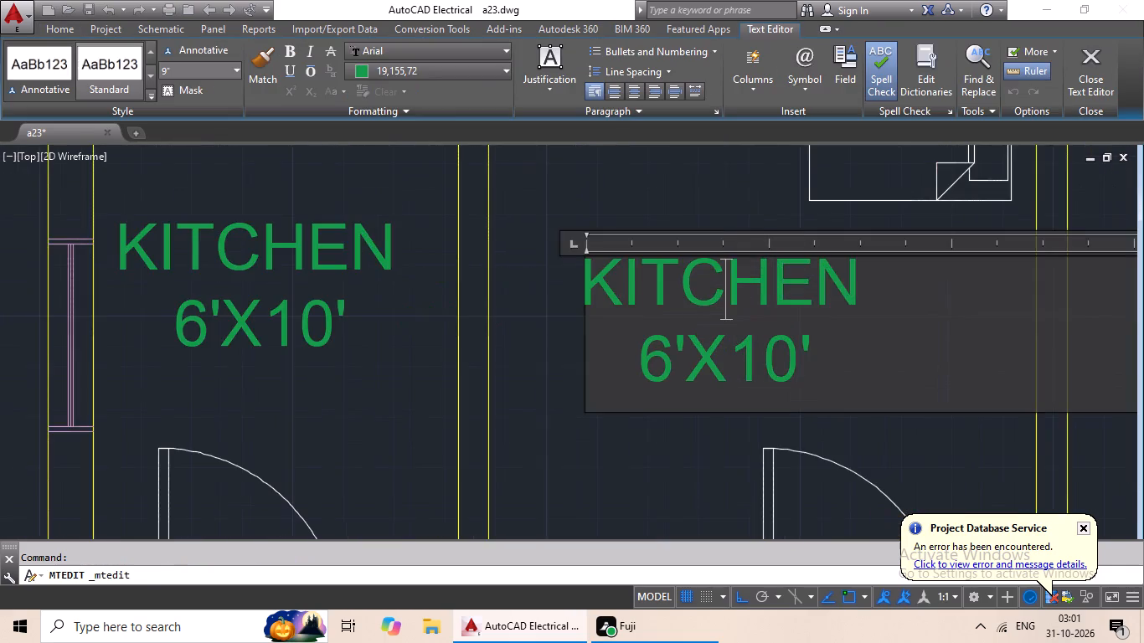
scroll(804, 340, "up", 2)
left_click(885, 373)
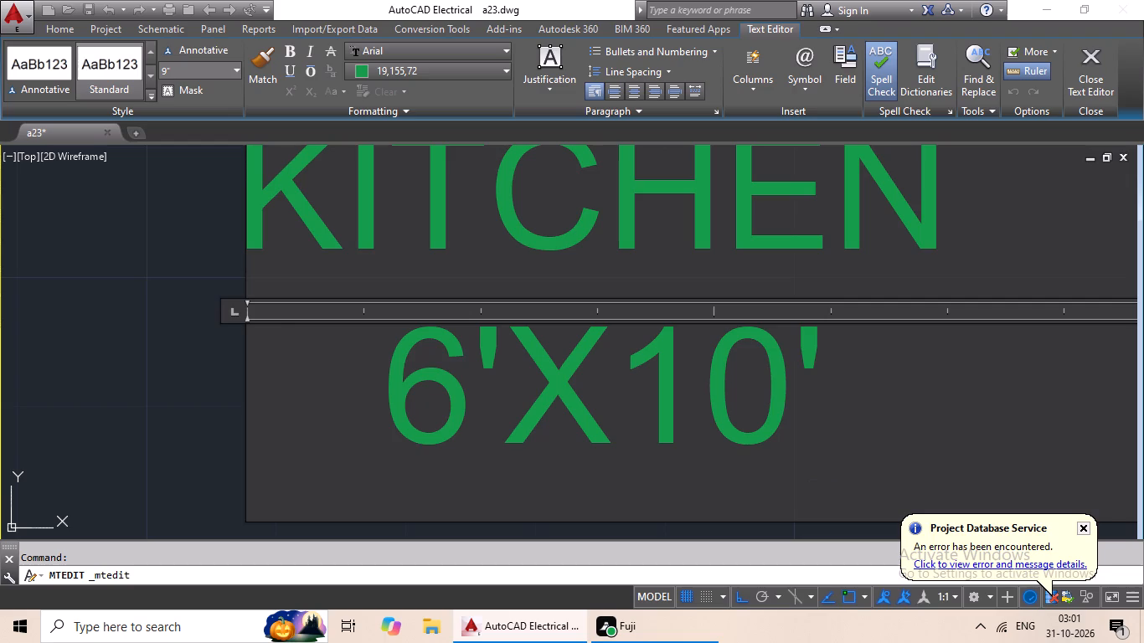
key("BackSpace")
key("BackSpace")
key("BackSpace")
key("BackSpace")
key("BackSpace")
key("BackSpace")
key("BackSpace")
key("BackSpace")
key("BackSpace")
key("BackSpace")
key("BackSpace")
key("BackSpace")
key("BackSpace")
key("BackSpace")
key("BackSpace")
key("BackSpace")
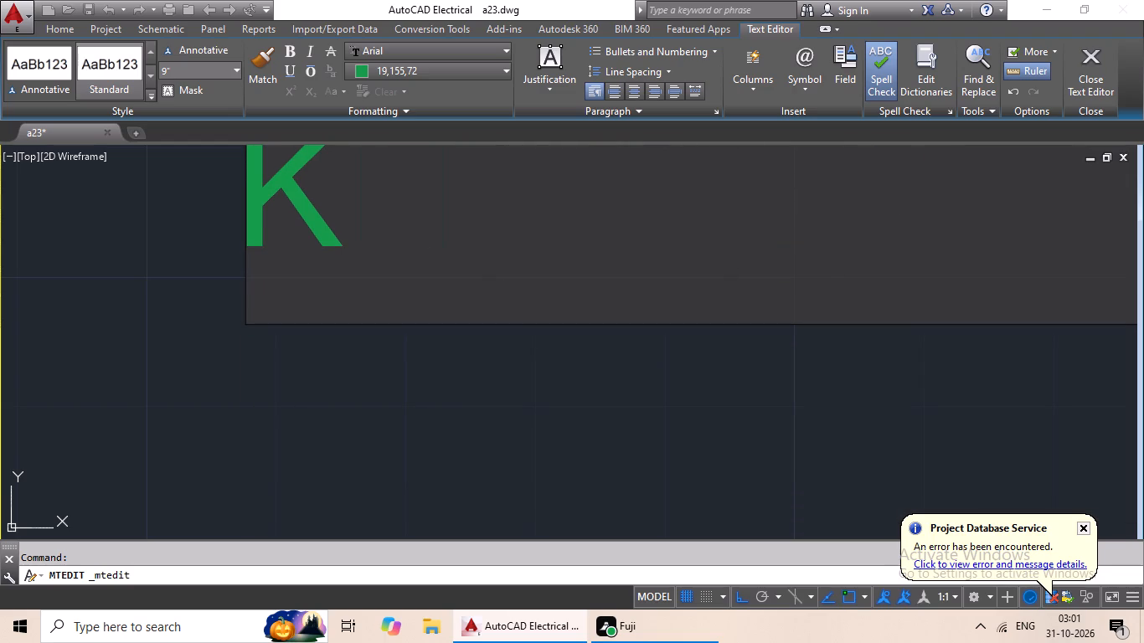
scroll(885, 369, "down", 1)
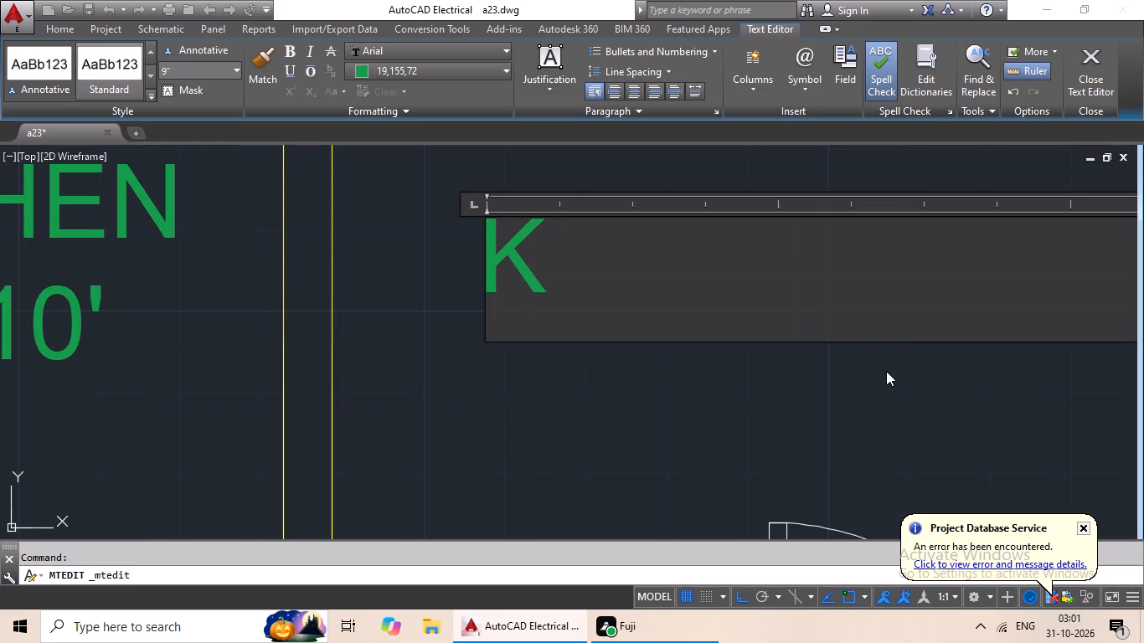
key("BackSpace")
type("BE")
key("shift+d")
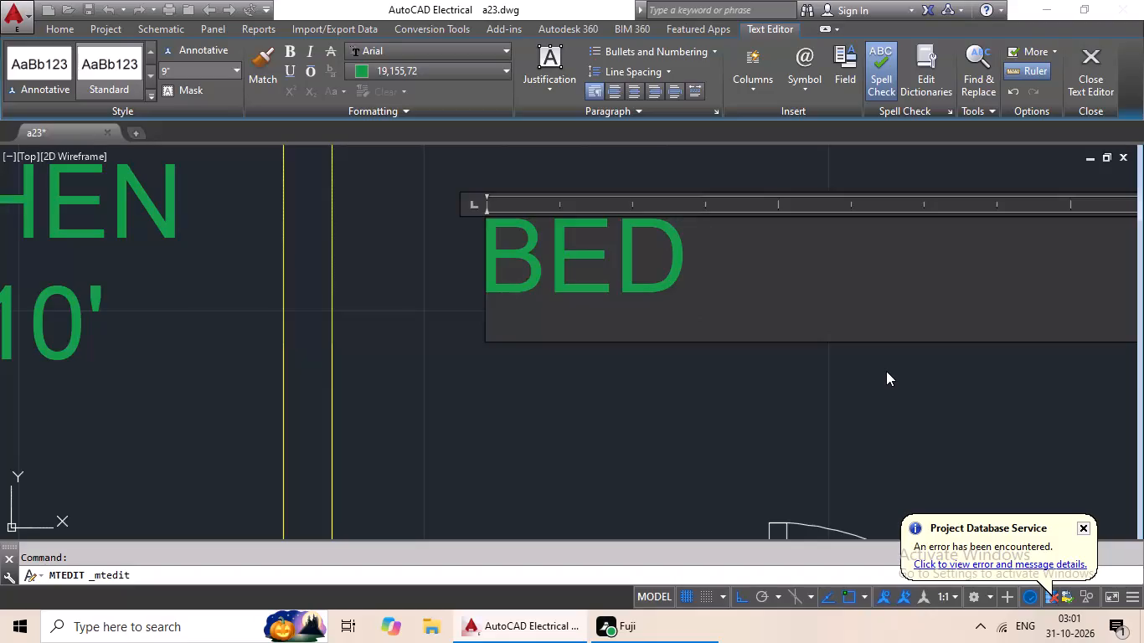
key("space")
type("r")
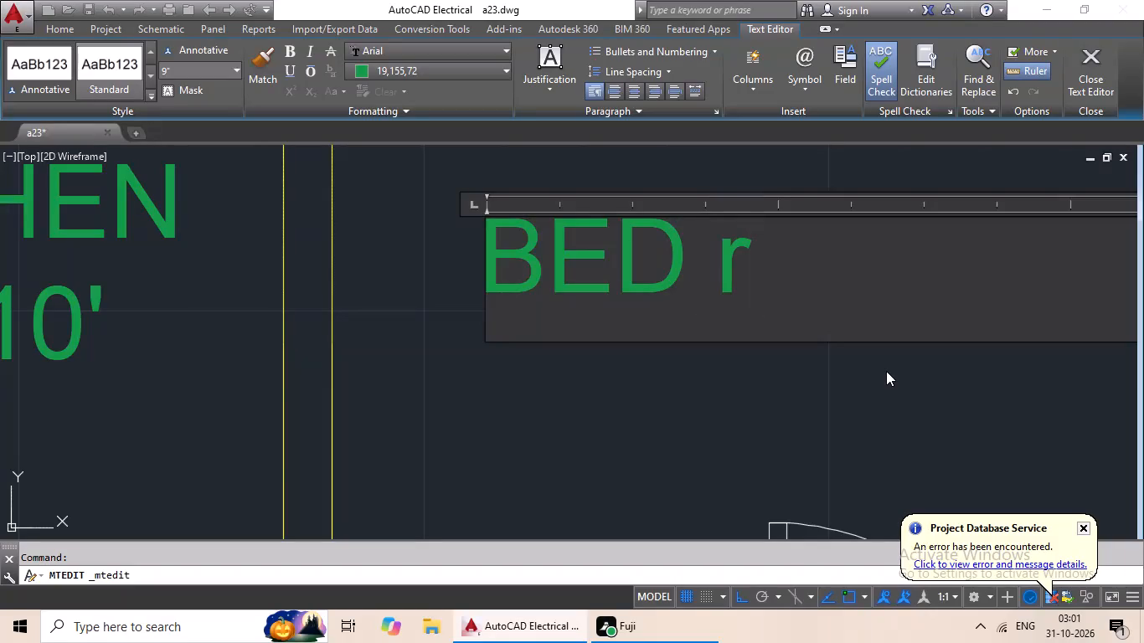
key("BackSpace")
type("ROO")
key("shift+m")
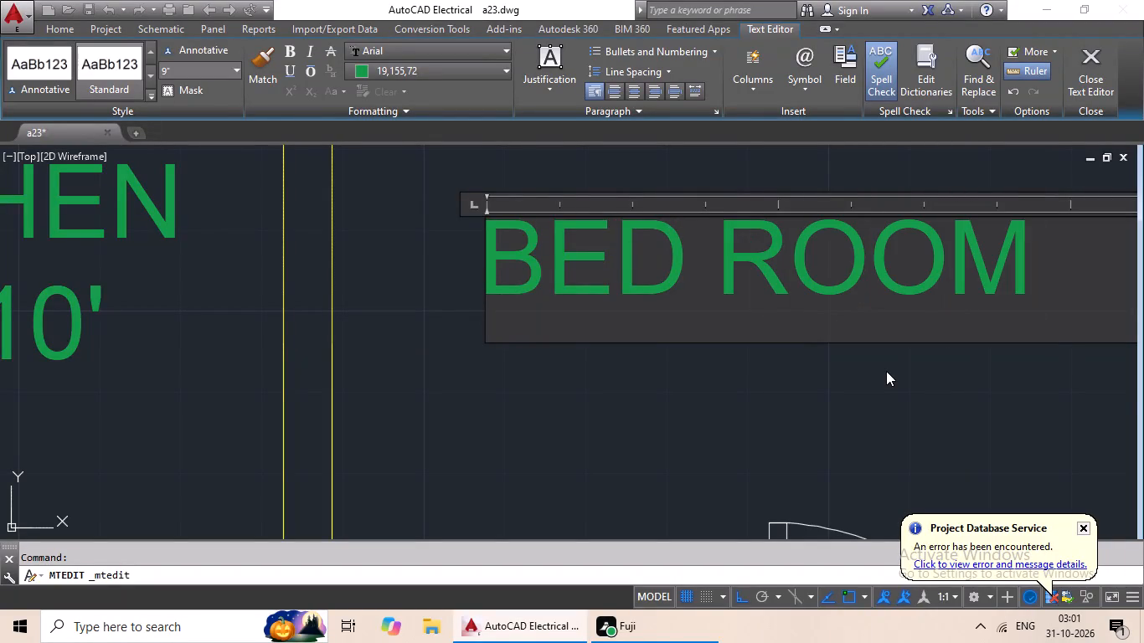
Add a second line reading 9'X10' to the top-row left unit's BED ROOM label.
scroll(881, 363, "down", 2)
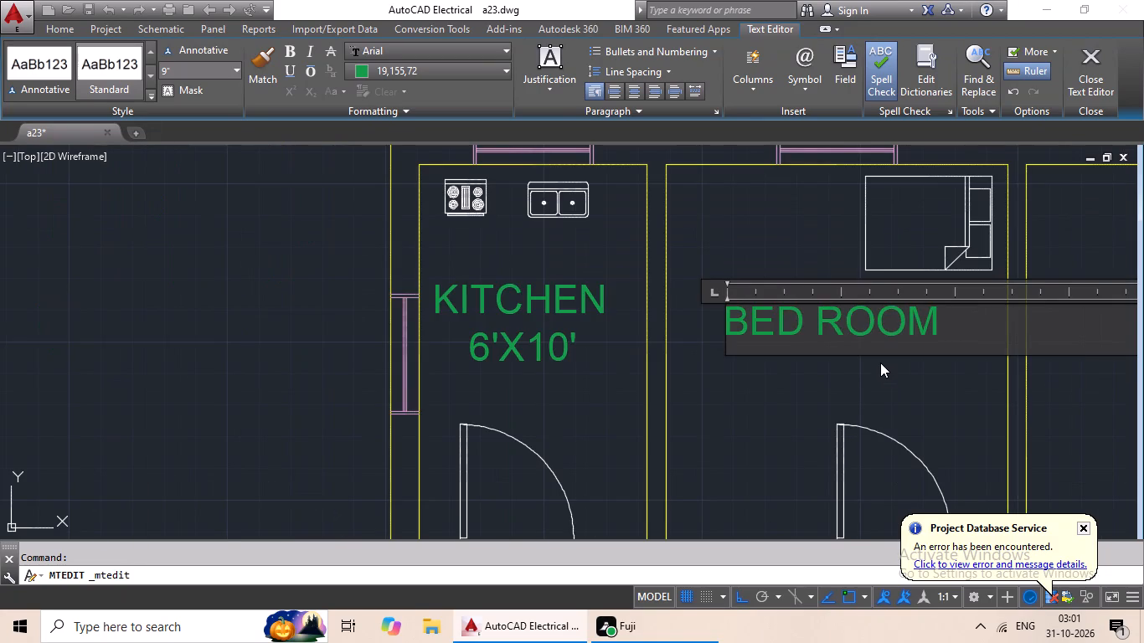
key("Return")
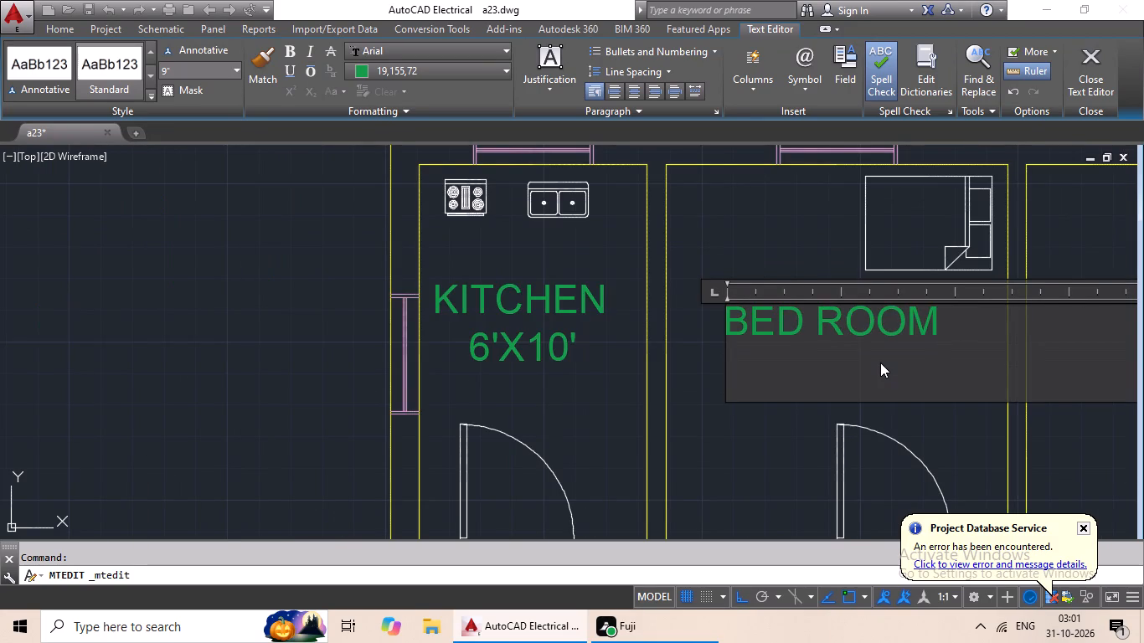
type("9'")
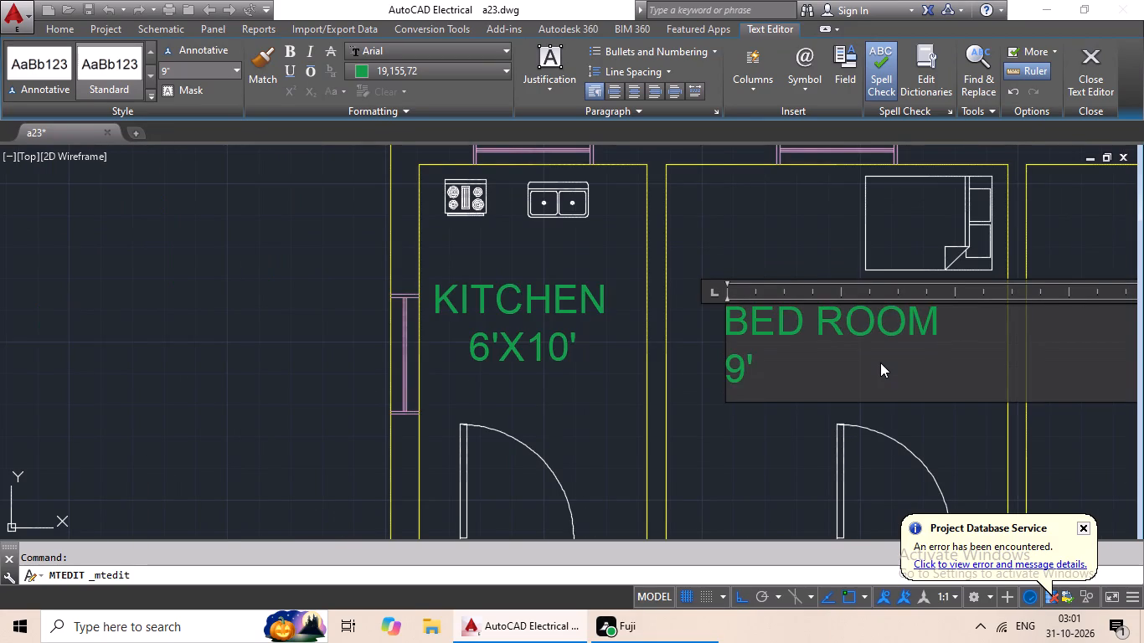
key("shift+x")
type("10'")
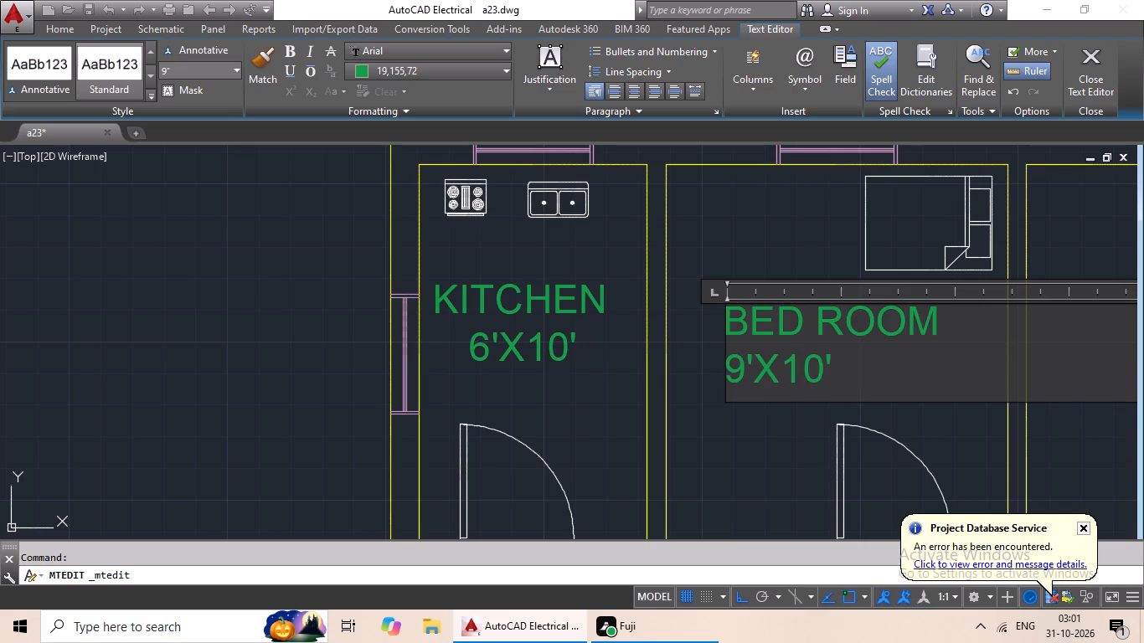
Indent the 9'X10' line by five spaces to centre it under BED ROOM, and finish editing the label.
scroll(745, 337, "down", 3)
middle_click_drag(417, 337, 435, 301)
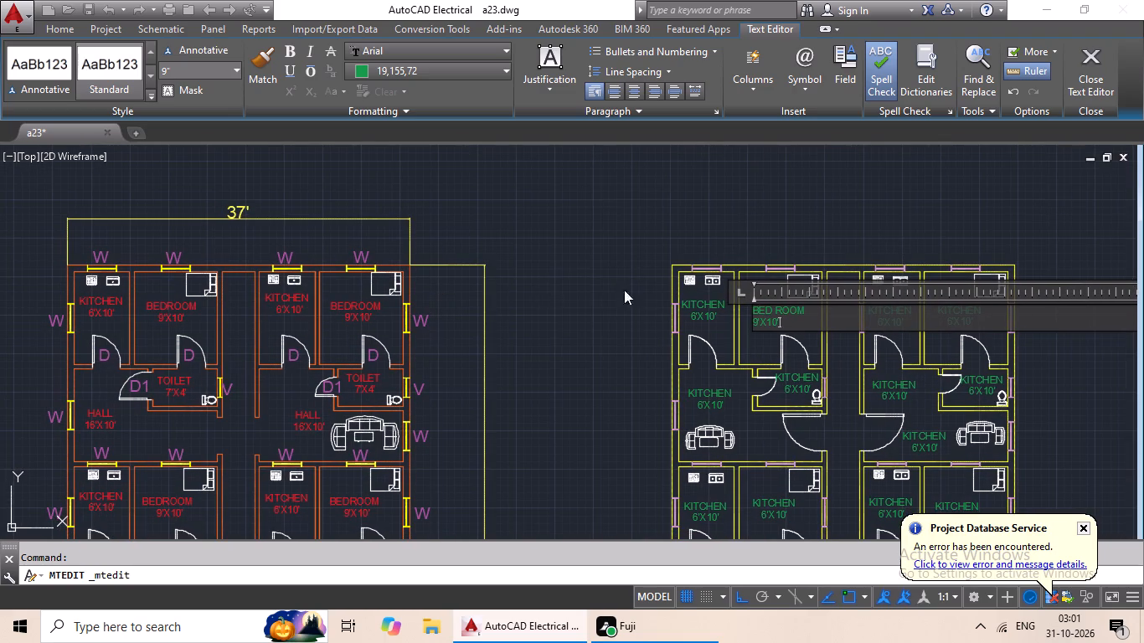
scroll(868, 310, "up", 3)
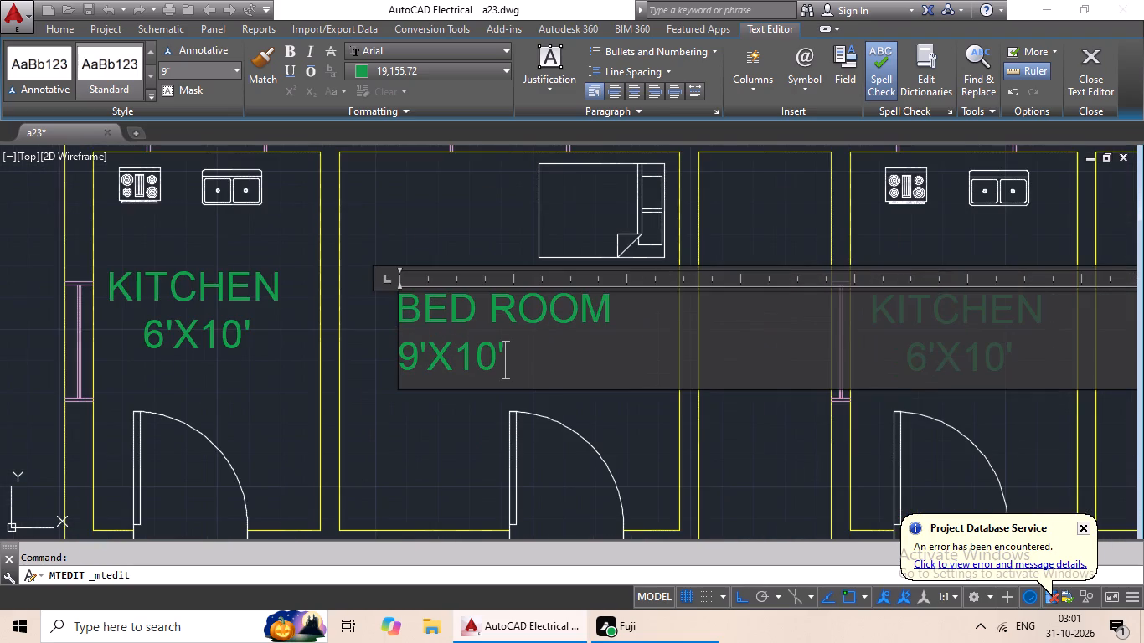
left_click(406, 363)
key("space")
key("space")
key("space")
key("space")
key("space")
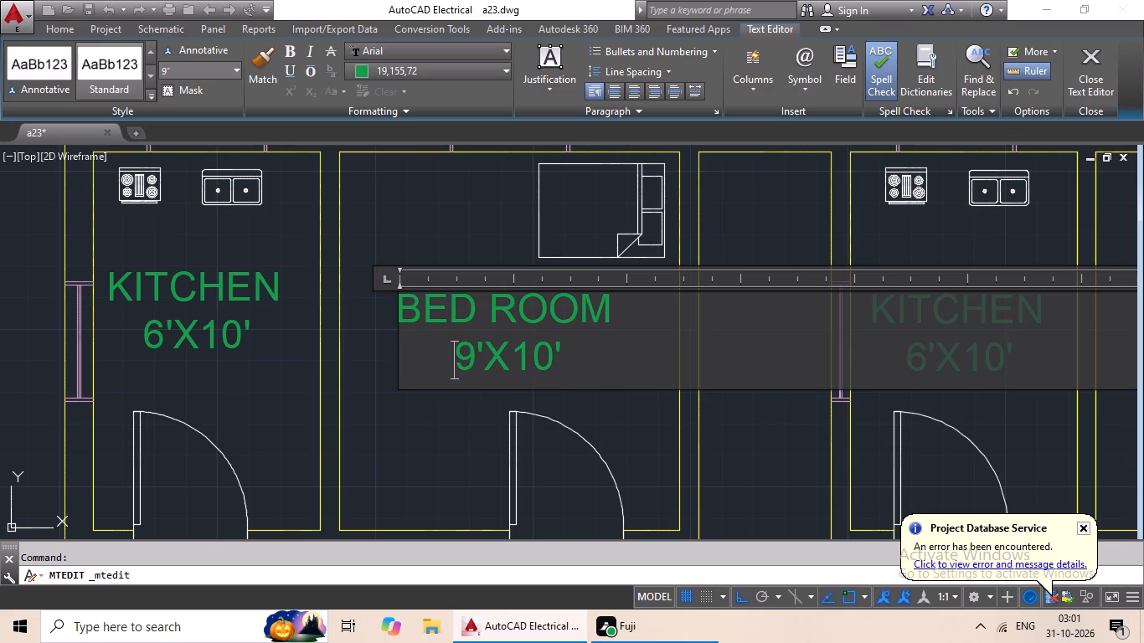
left_click(452, 224)
Replace the whole text of the green label in the top-row right unit's bedroom with BED ROOM.
scroll(530, 257, "down", 2)
middle_click_drag(552, 283, 536, 284)
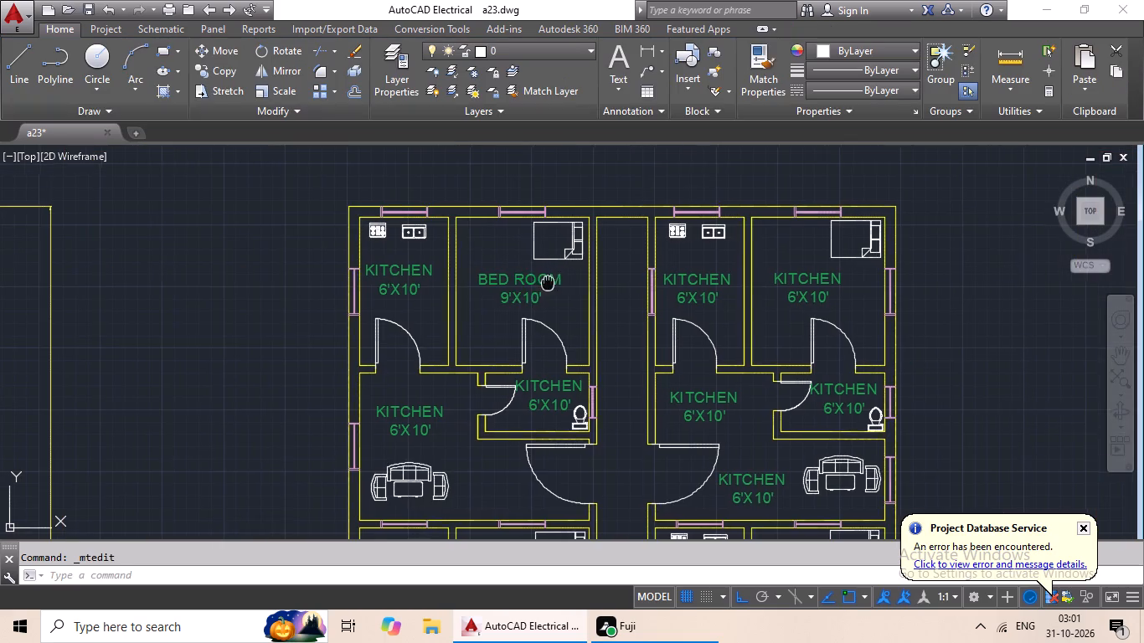
middle_click_drag(536, 284, 459, 284)
double_click(714, 280)
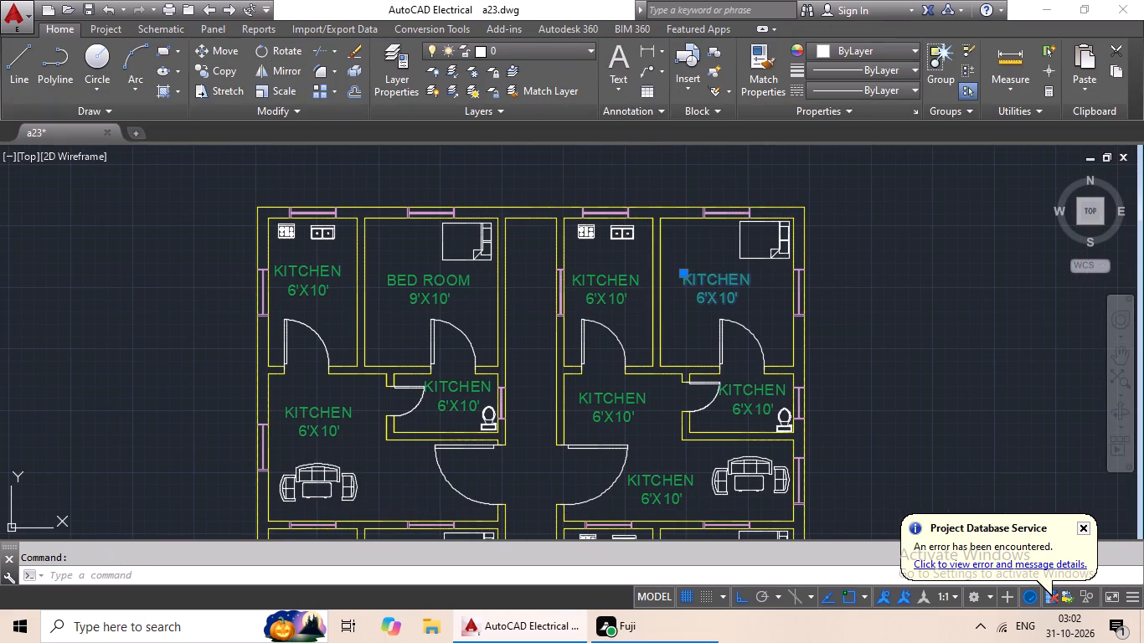
scroll(729, 298, "up", 3)
left_click(755, 301)
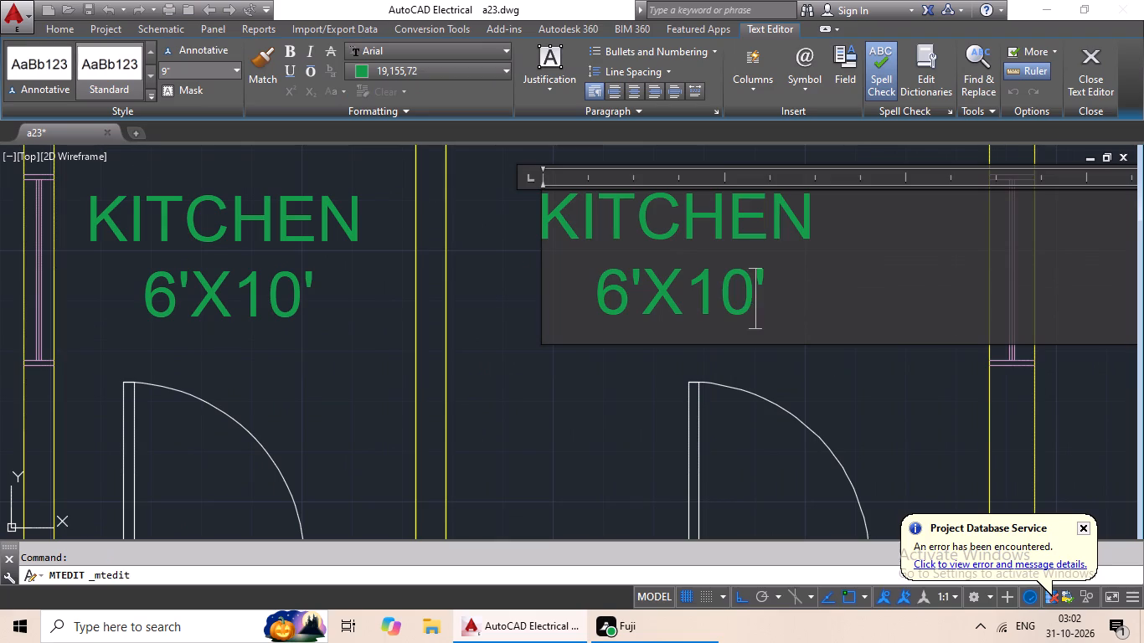
key("BackSpace")
key("BackSpace")
key("BackSpace")
key("BackSpace")
key("BackSpace")
key("BackSpace")
key("BackSpace")
key("BackSpace")
key("BackSpace")
key("BackSpace")
key("BackSpace")
key("BackSpace")
key("BackSpace")
key("BackSpace")
key("BackSpace")
key("BackSpace")
key("BackSpace")
key("BackSpace")
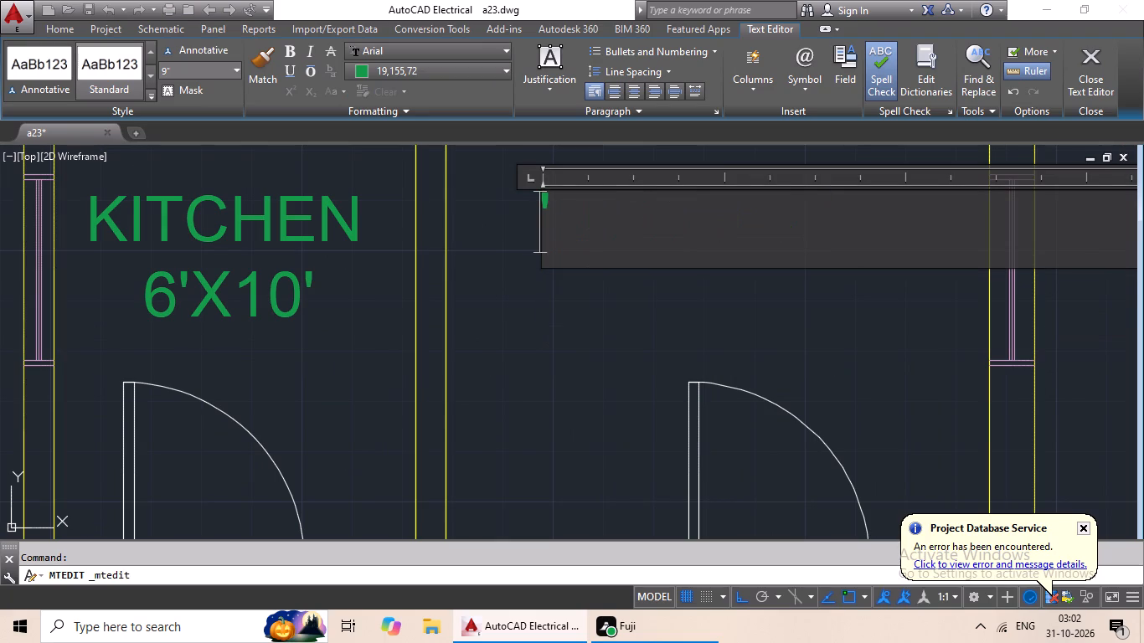
left_click(620, 229)
key("BackSpace")
type("BED R")
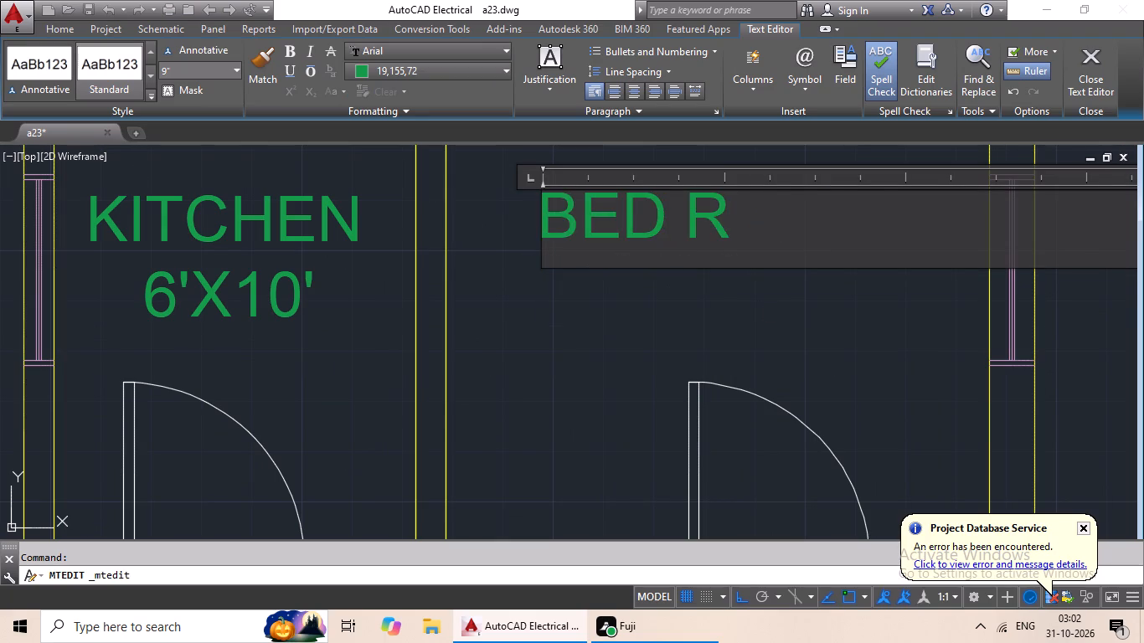
type("OOM")
Add a second line reading 9'X10' to the top-row right unit's BED ROOM label, indented by five spaces to centre it.
key("Return")
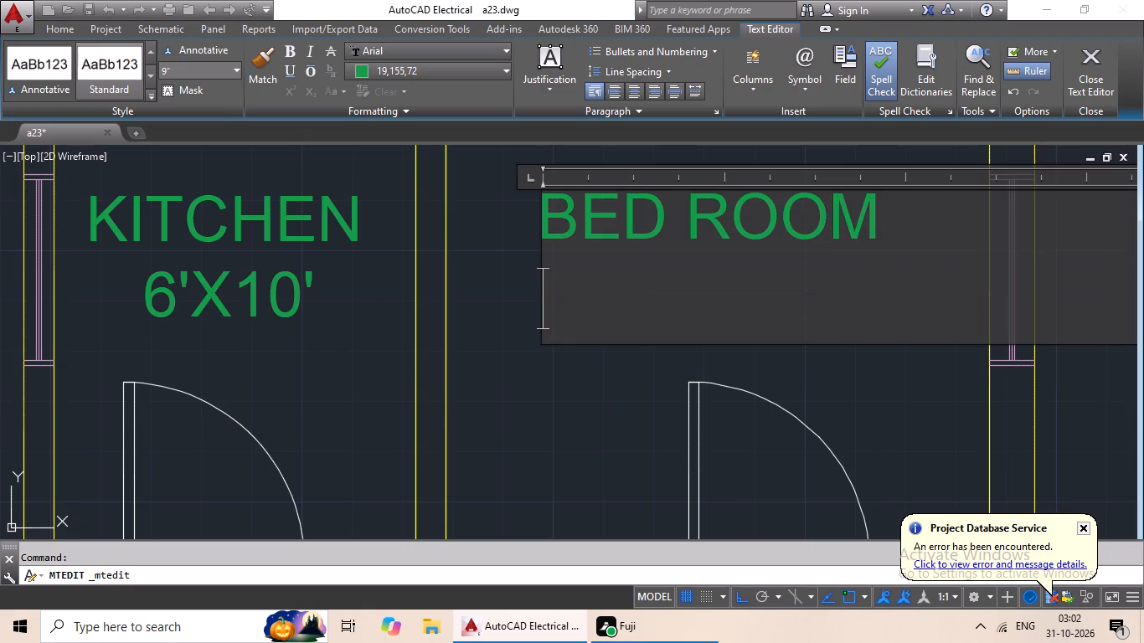
type("9'X10'")
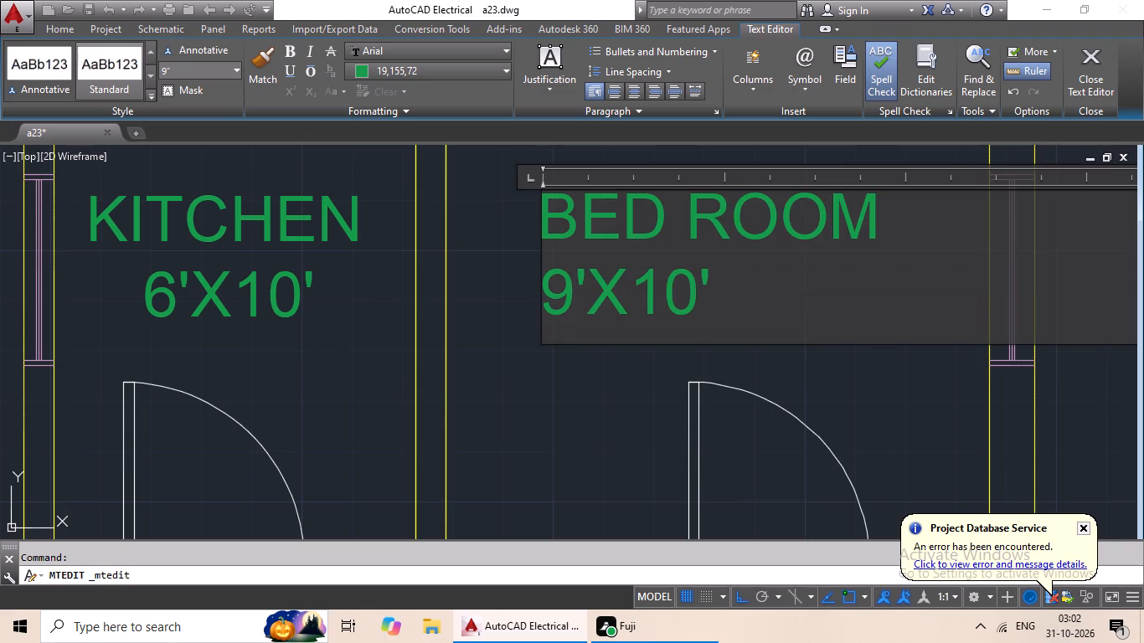
left_click(544, 280)
key("space")
key("space")
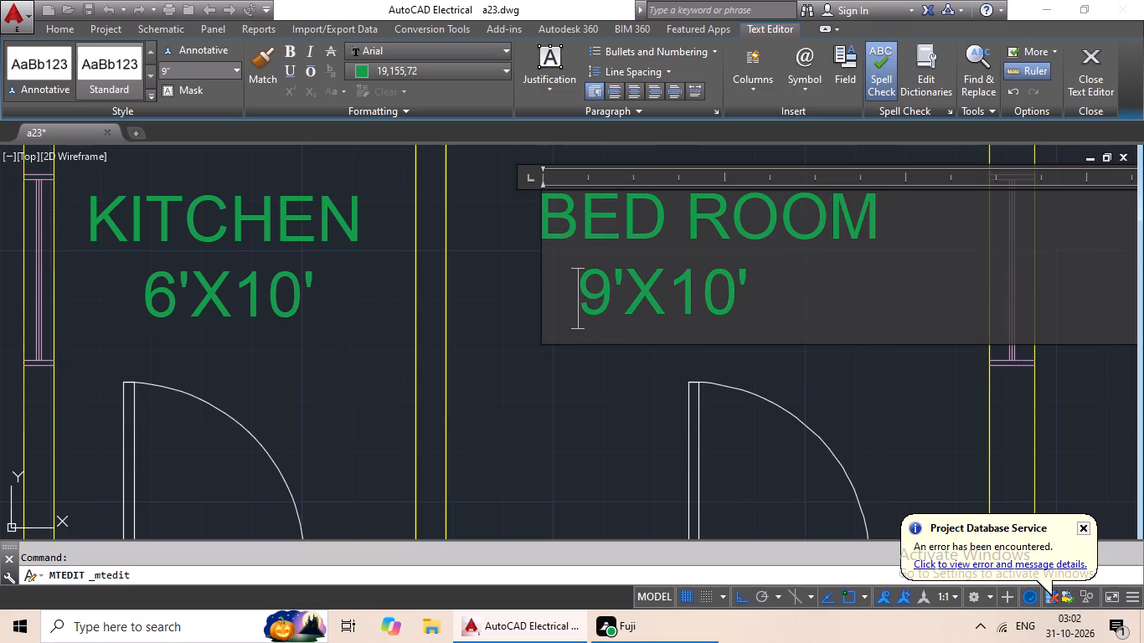
key("space")
key("space")
key("space")
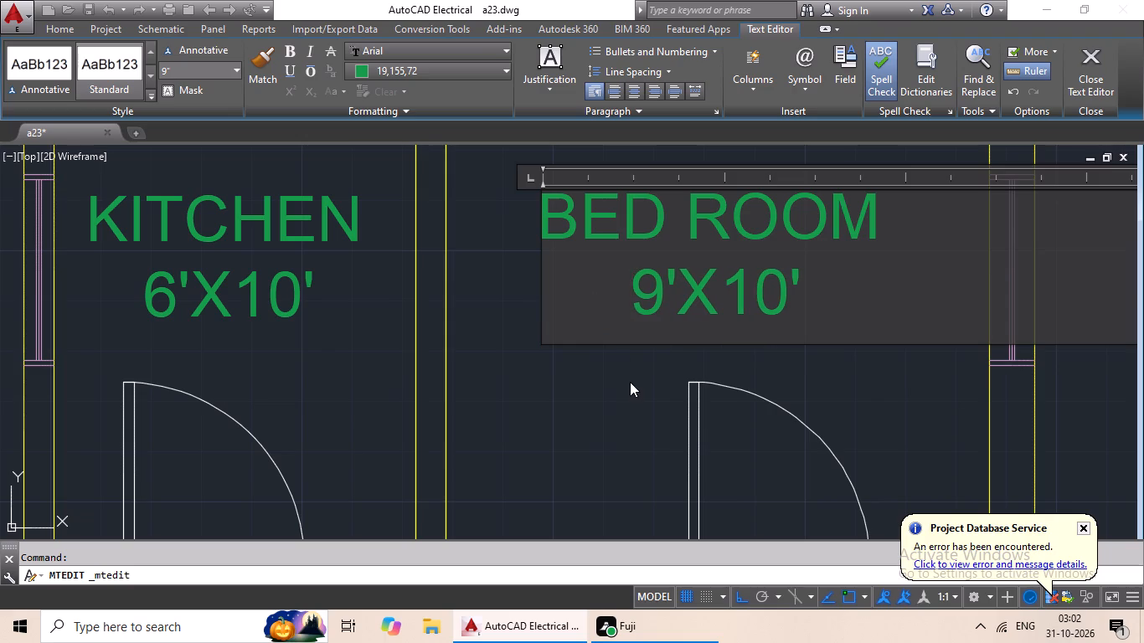
left_click(630, 382)
Replace the whole text of the green label in the top-row left unit's hall, above the sofa set, with HALL.
scroll(638, 361, "down", 2)
scroll(564, 362, "down", 2)
middle_click_drag(579, 362, 651, 332)
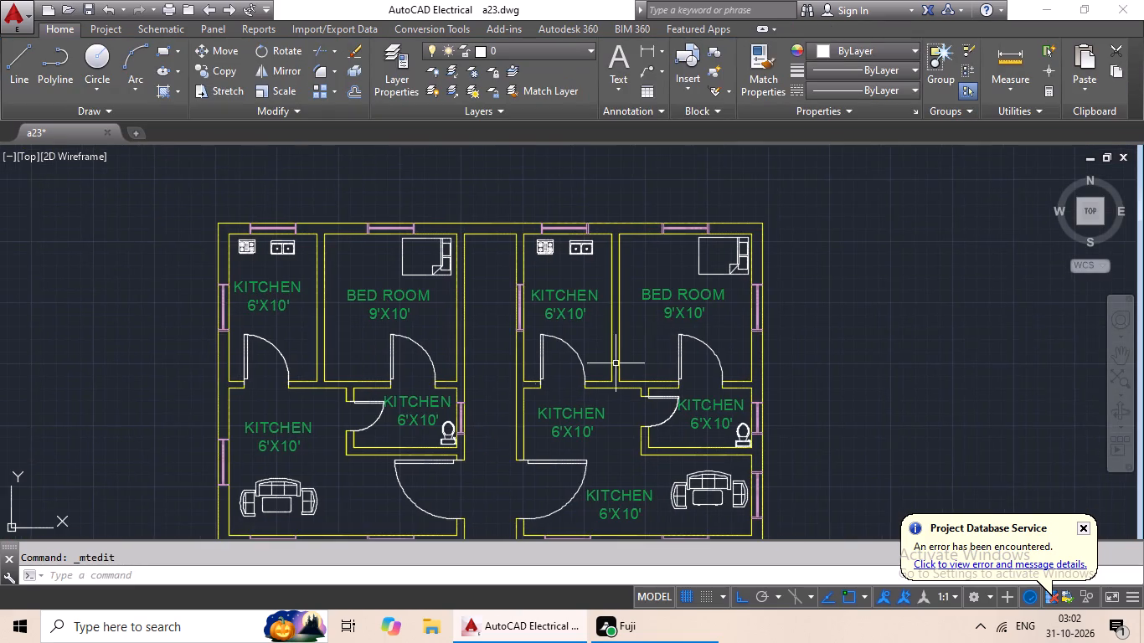
middle_click_drag(440, 416, 526, 365)
double_click(378, 395)
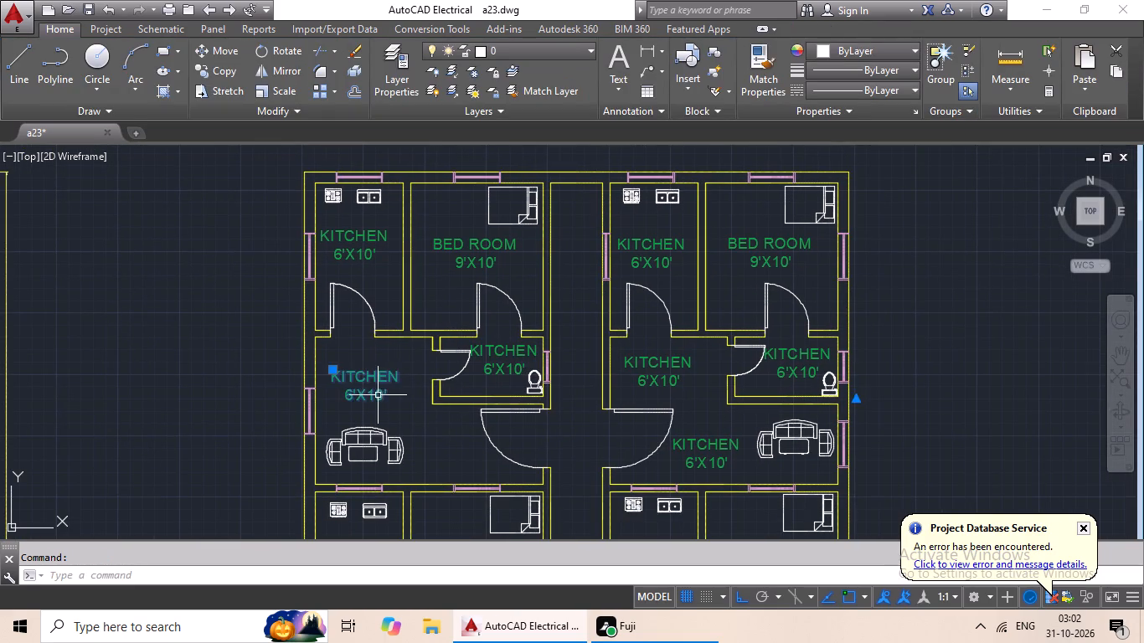
scroll(386, 440, "up", 3)
scroll(430, 286, "down", 2)
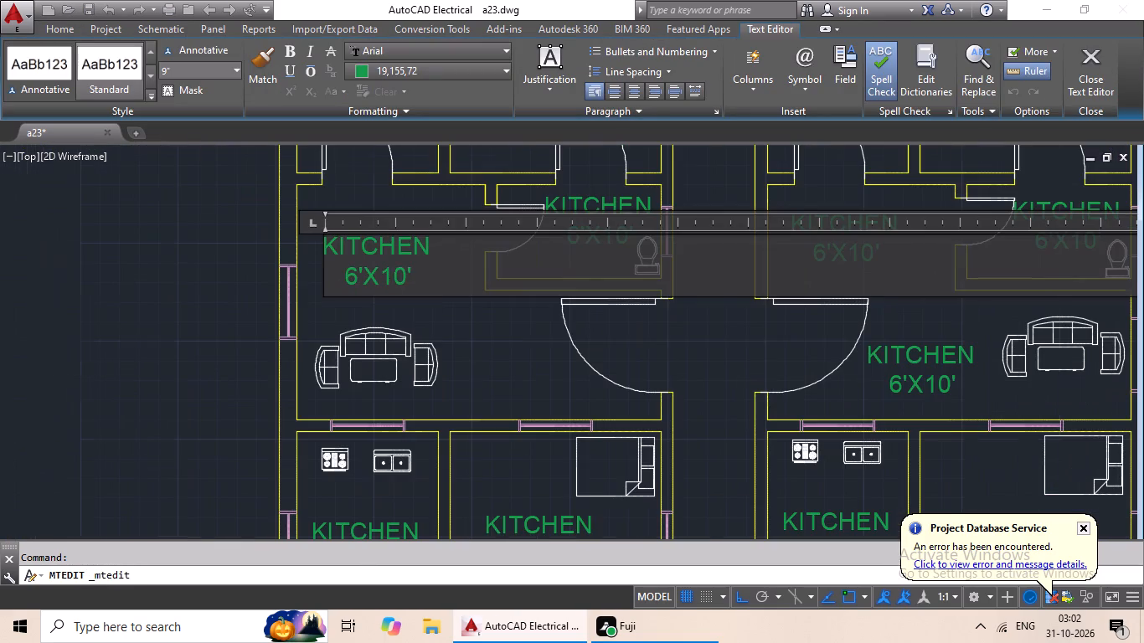
left_click(433, 286)
key("BackSpace")
key("BackSpace")
key("BackSpace")
key("BackSpace")
key("BackSpace")
key("BackSpace")
key("BackSpace")
key("BackSpace")
key("BackSpace")
key("BackSpace")
key("BackSpace")
key("BackSpace")
key("BackSpace")
key("BackSpace")
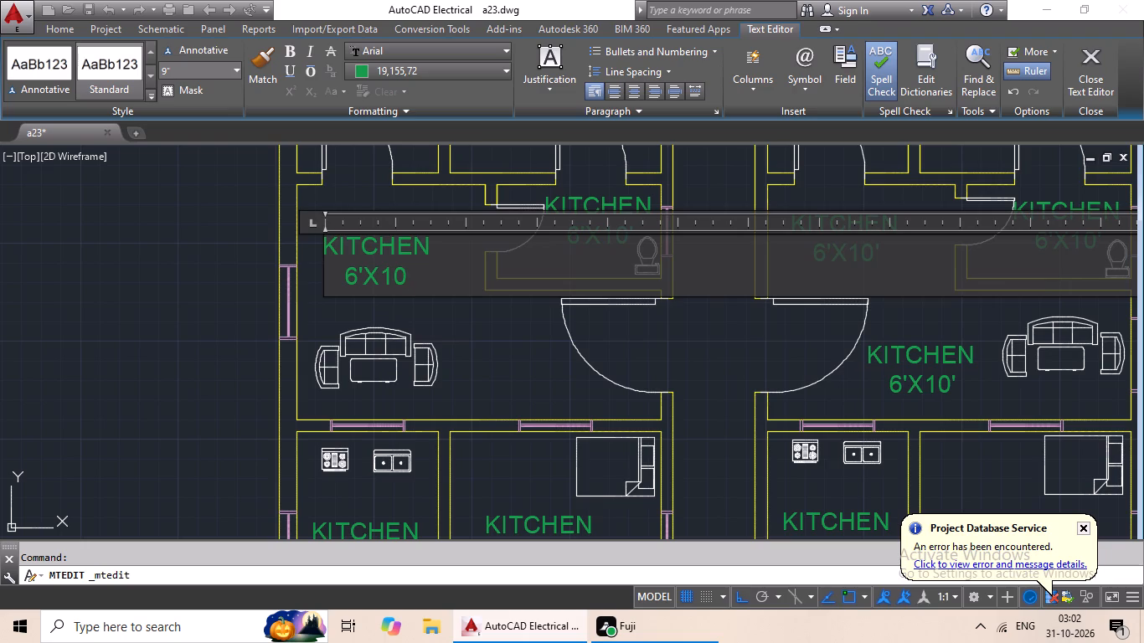
key("BackSpace")
key("BackSpace")
key("BackSpace")
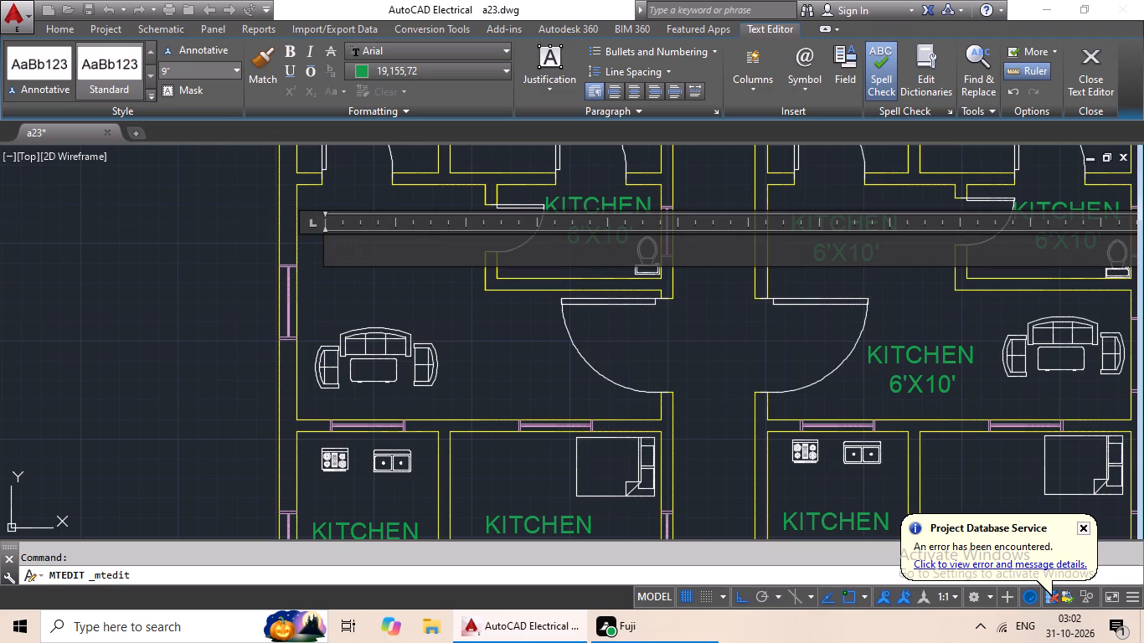
key("End")
key("Right")
type("\"x")
key("BackSpace")
key("BackSpace")
type("16")
key("BackSpace")
key("BackSpace")
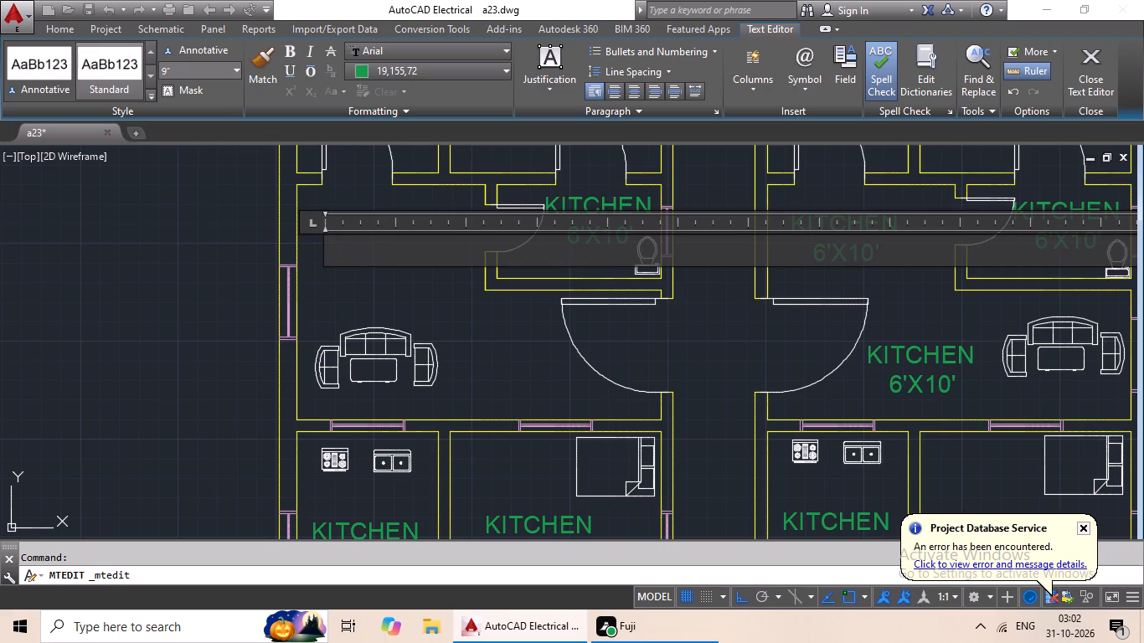
type("HALL")
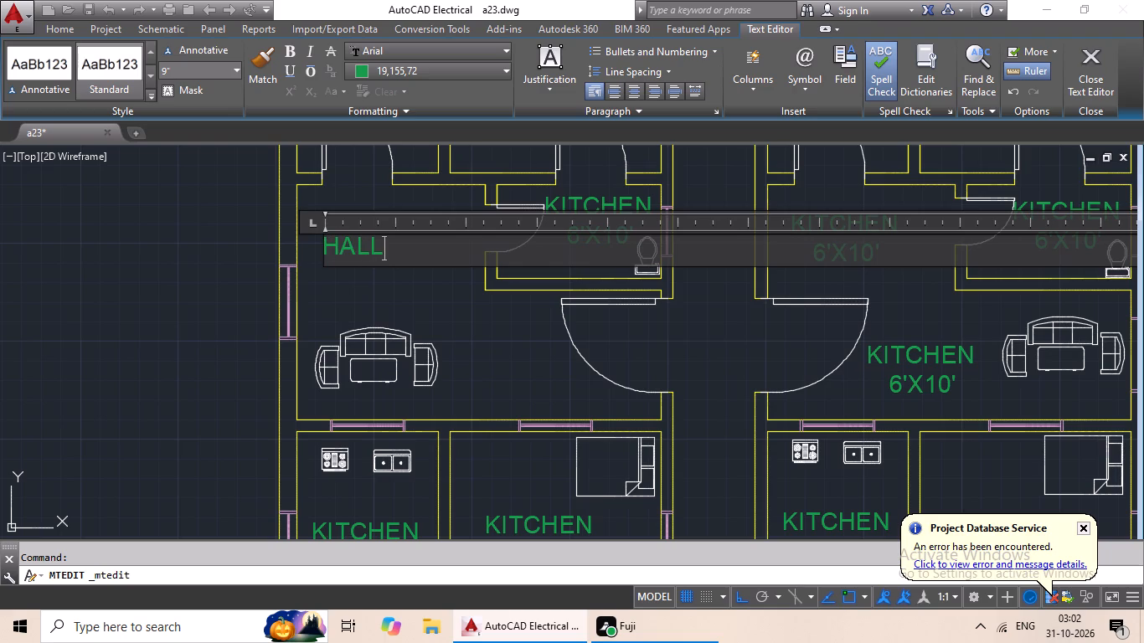
Add a second line reading 16'X10' to the HALL label and indent the HALL line by one space.
key("Return")
type("16'X10'")
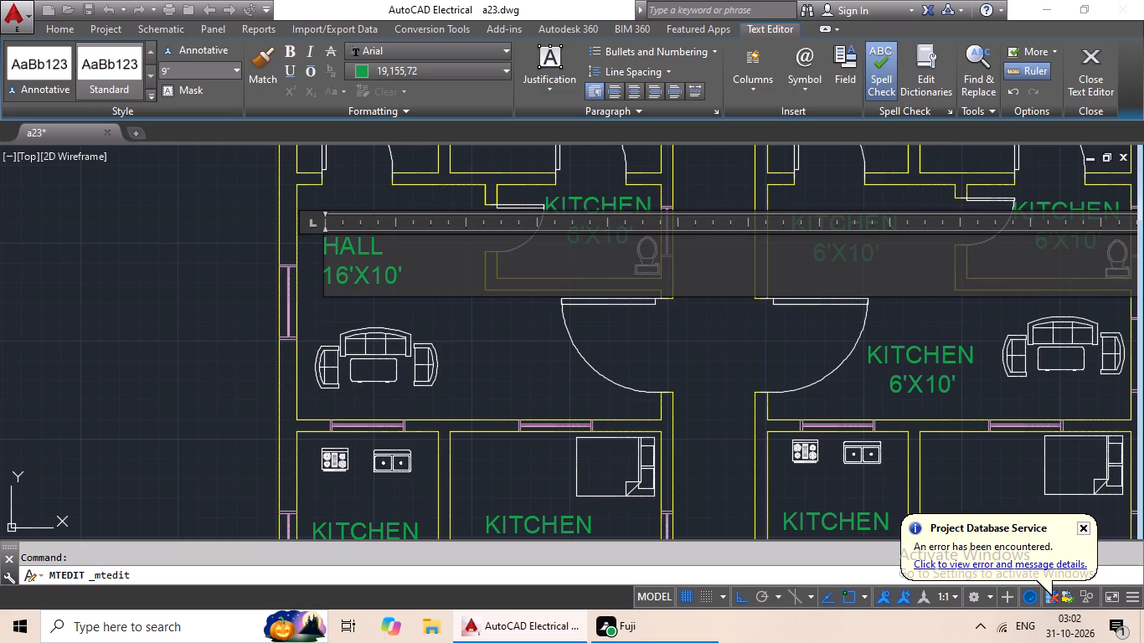
left_click(325, 239)
key("space")
left_click(411, 198)
Replace the whole text of the green label in the top-row left unit's toilet room with TOILET.
scroll(477, 255, "down", 1)
middle_click_drag(478, 257, 426, 278)
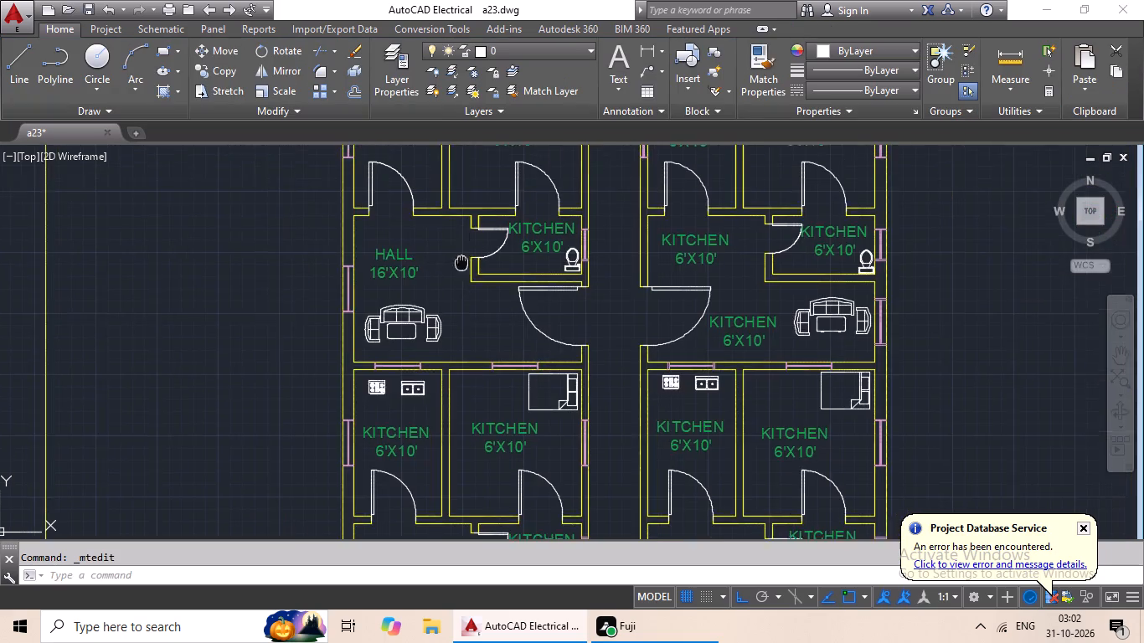
middle_click_drag(426, 278, 381, 296)
double_click(446, 272)
left_click(449, 280)
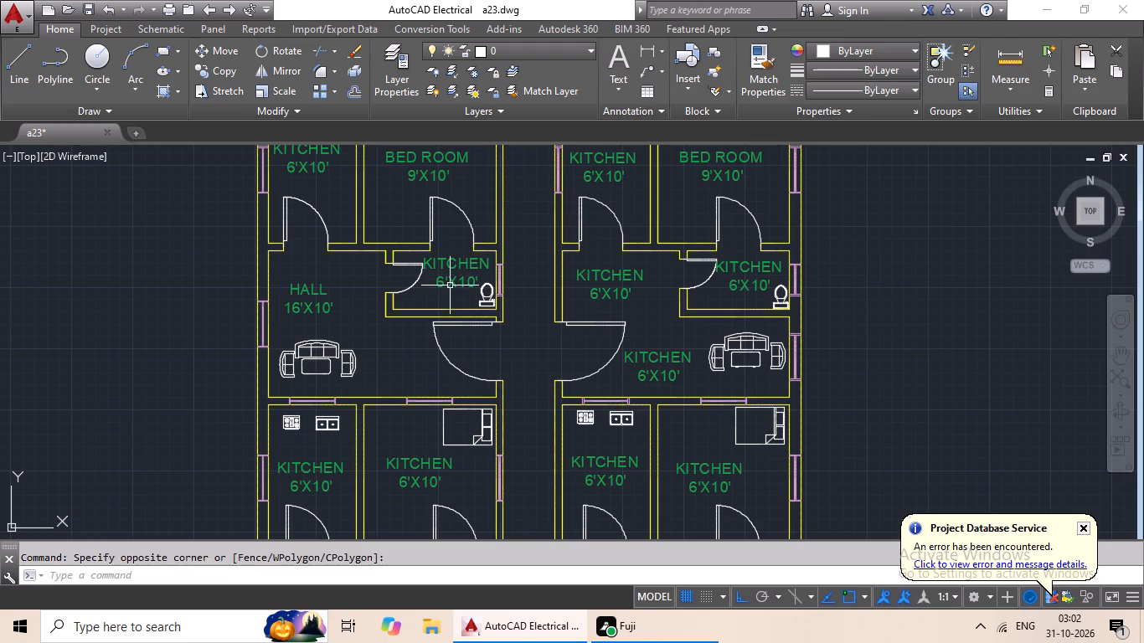
left_click(450, 285)
double_click(451, 286)
triple_click(455, 289)
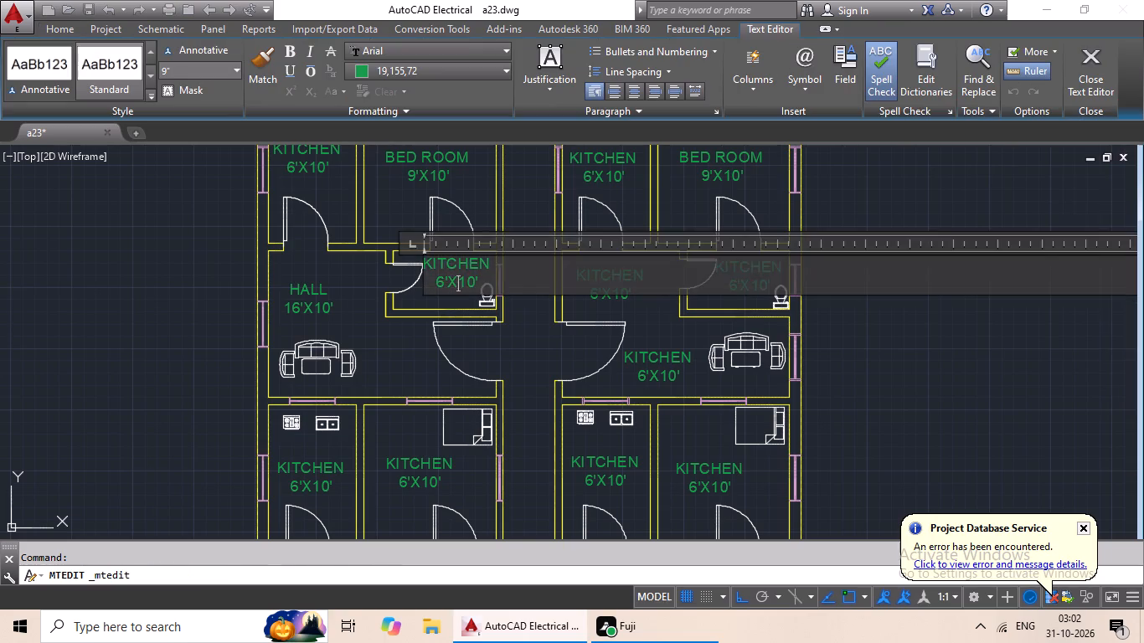
scroll(472, 285, "up", 3)
left_click(553, 280)
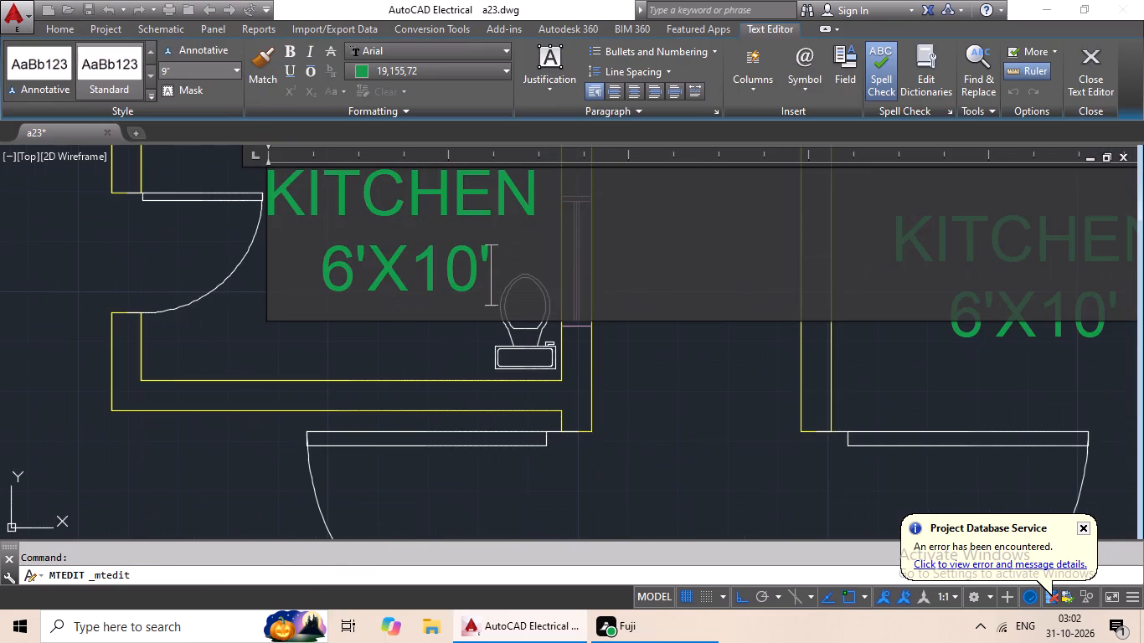
key("BackSpace")
key("BackSpace")
key("BackSpace")
key("BackSpace")
key("BackSpace")
key("BackSpace")
key("BackSpace")
key("BackSpace")
key("BackSpace")
key("BackSpace")
key("BackSpace")
key("BackSpace")
key("BackSpace")
key("BackSpace")
key("BackSpace")
key("BackSpace")
key("BackSpace")
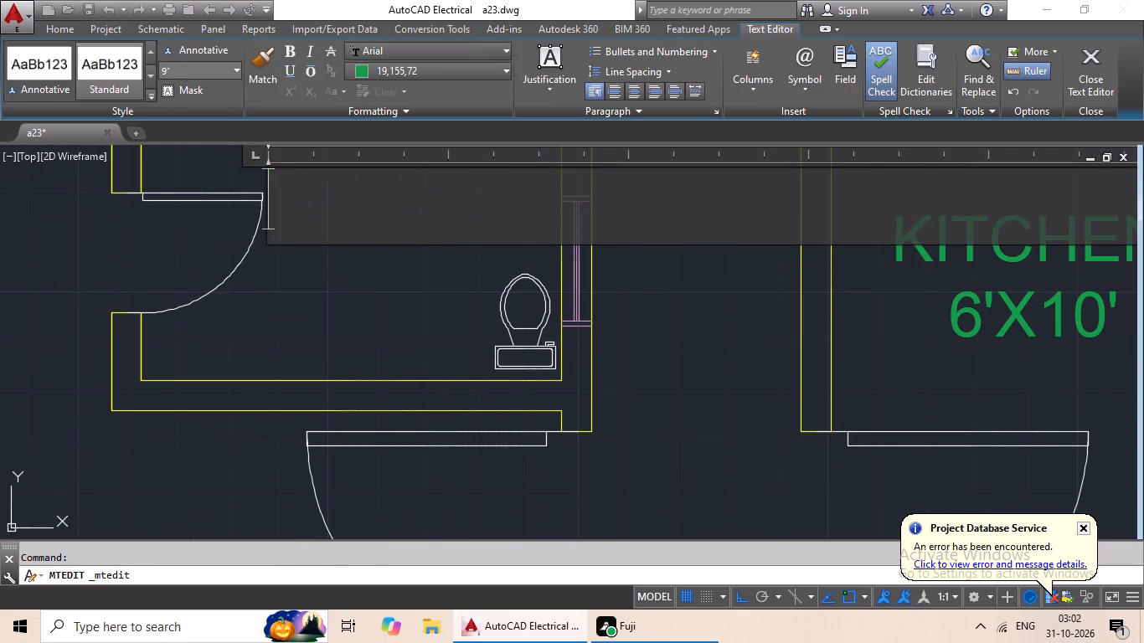
type("TOILET")
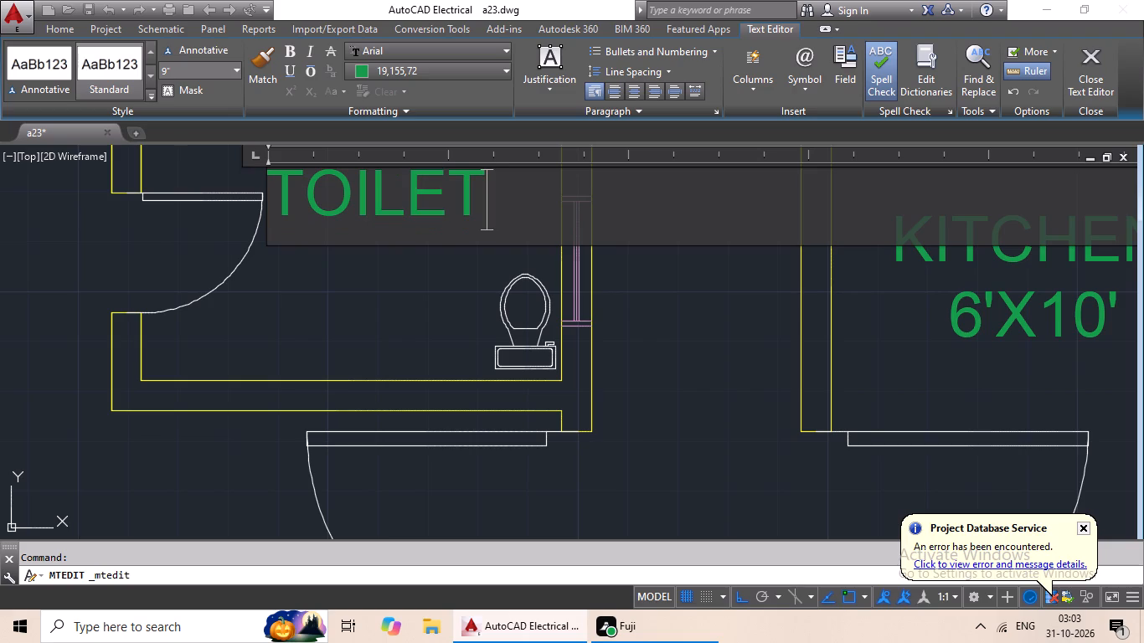
Add a second line reading 7'X4' to the top-row left unit's TOILET label.
key("Return")
type("7'X4'")
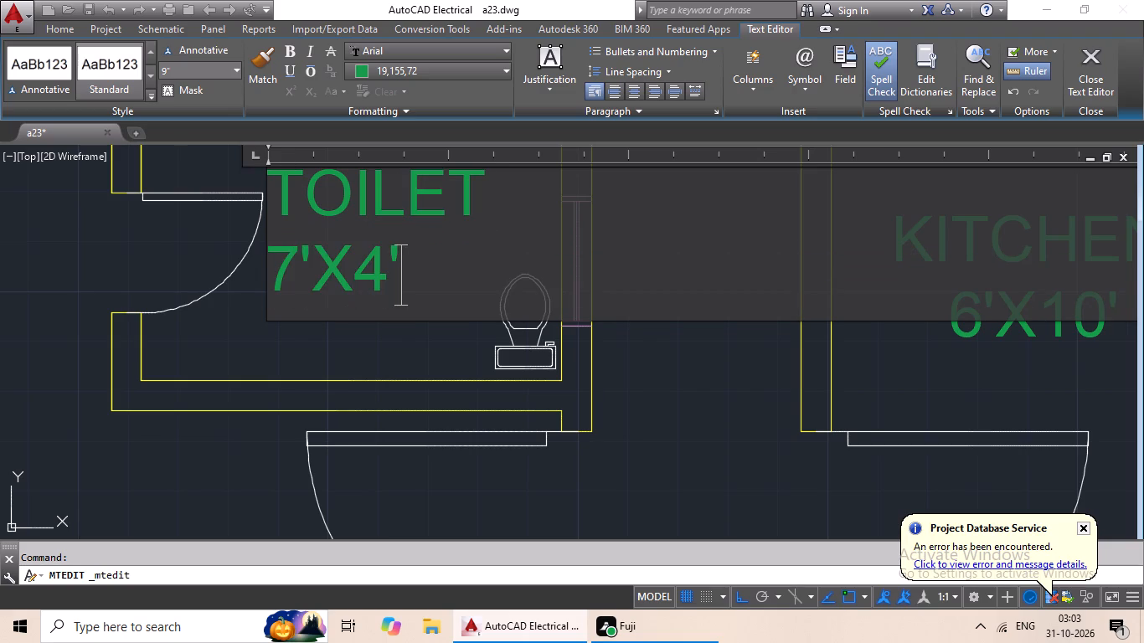
Indent the TOILET line by two spaces and the 7'X4' line by four to centre them, and finish editing the label.
left_click(272, 273)
key("space")
key("space")
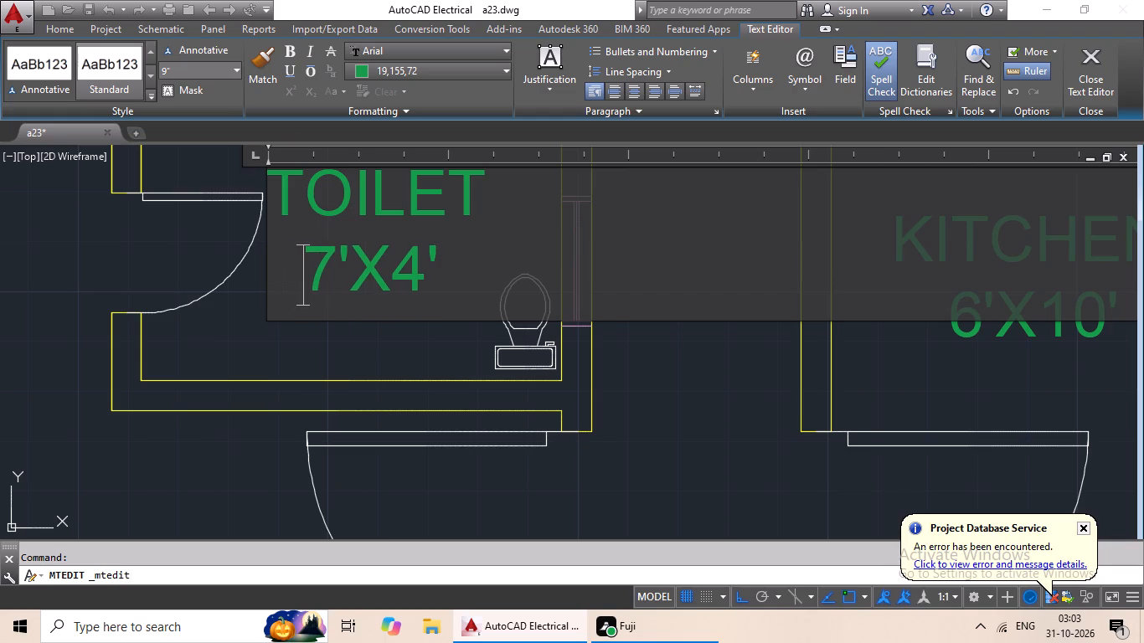
key("space")
left_click(278, 188)
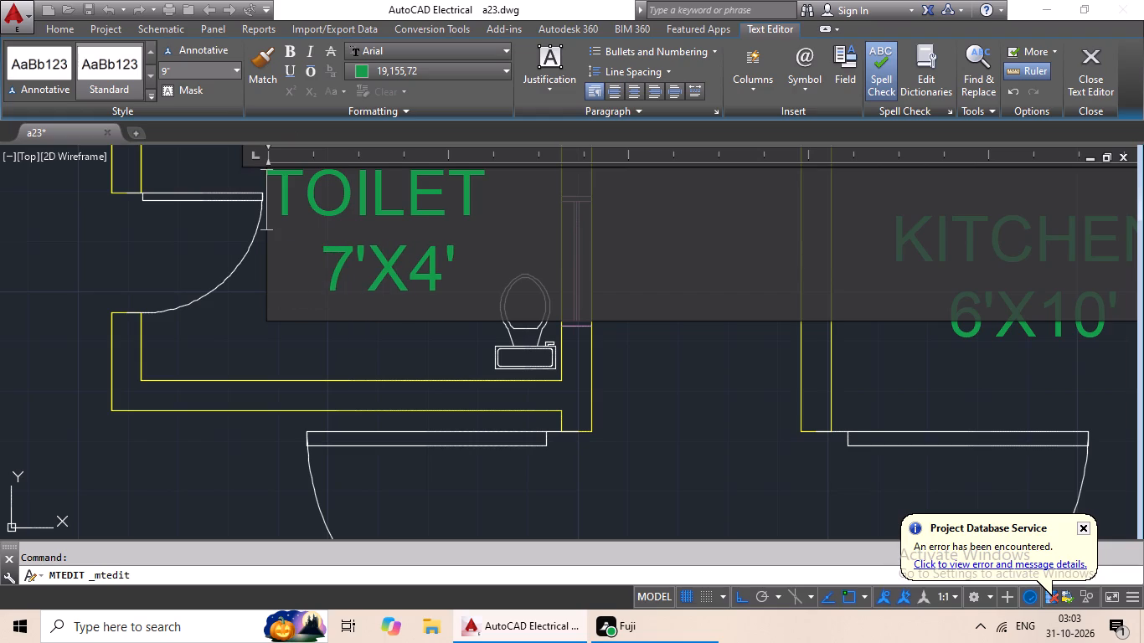
key("space")
key("space")
left_click(300, 256)
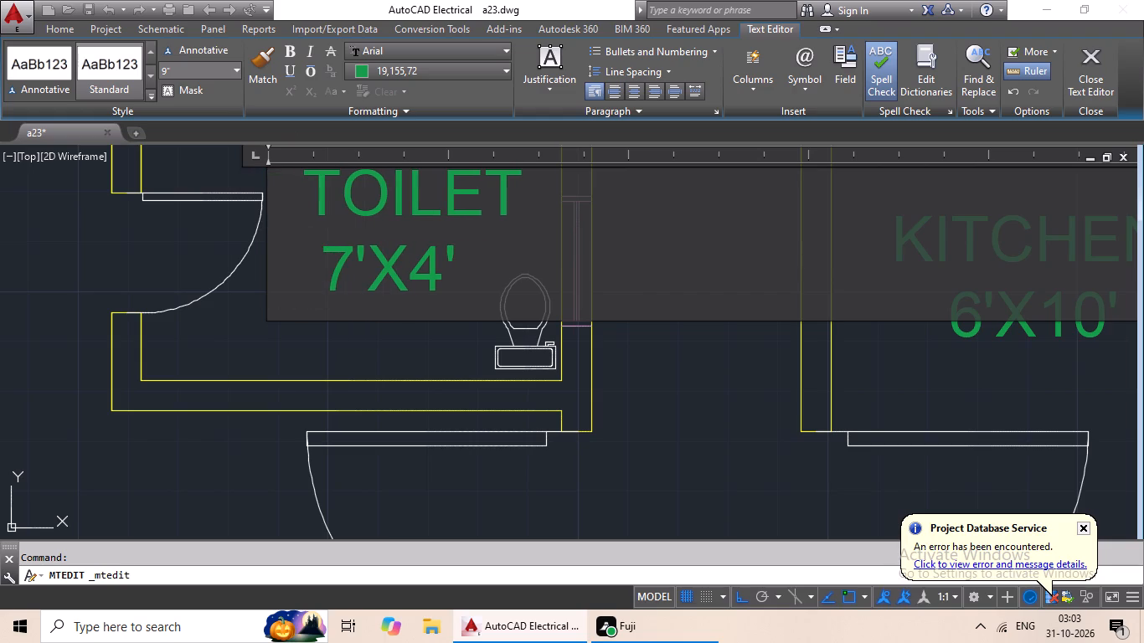
key("space")
left_click_drag(375, 309, 385, 314)
left_click(390, 335)
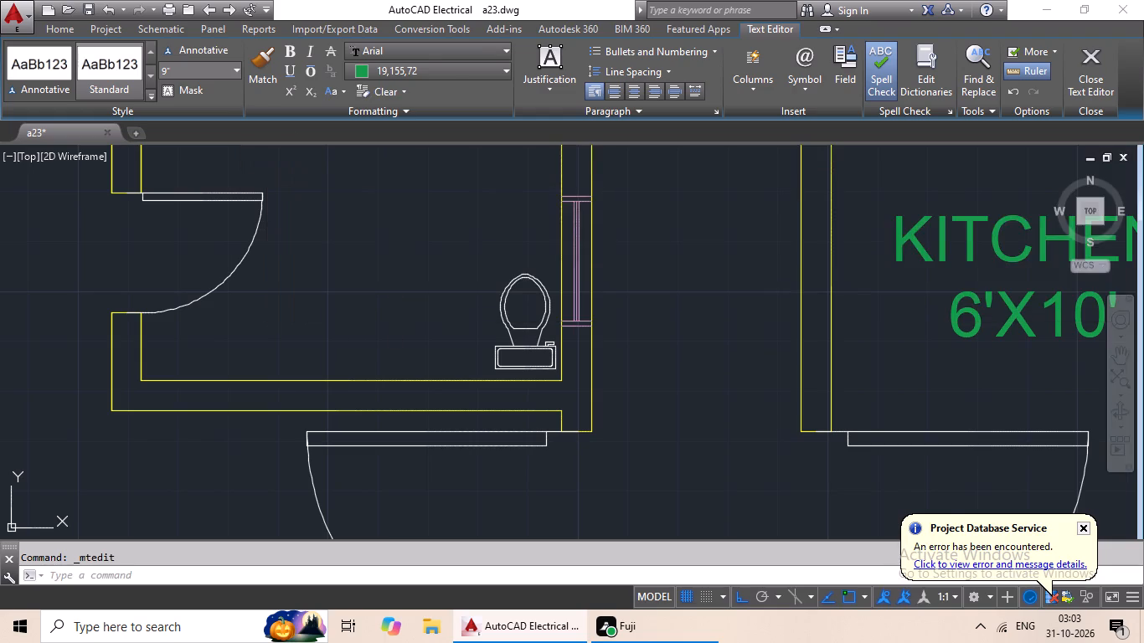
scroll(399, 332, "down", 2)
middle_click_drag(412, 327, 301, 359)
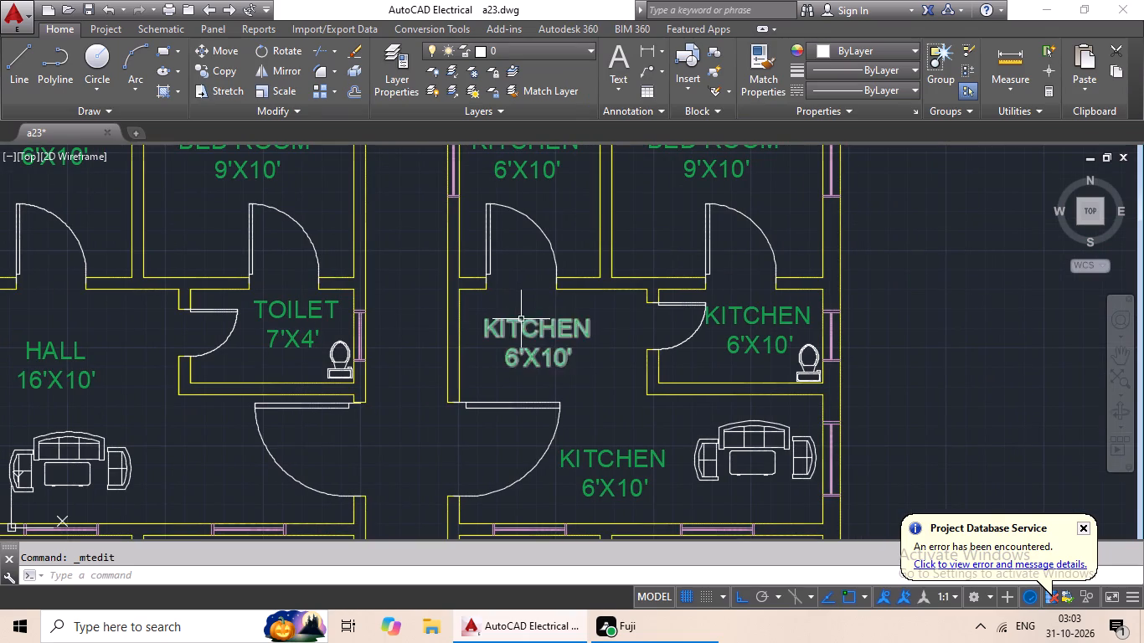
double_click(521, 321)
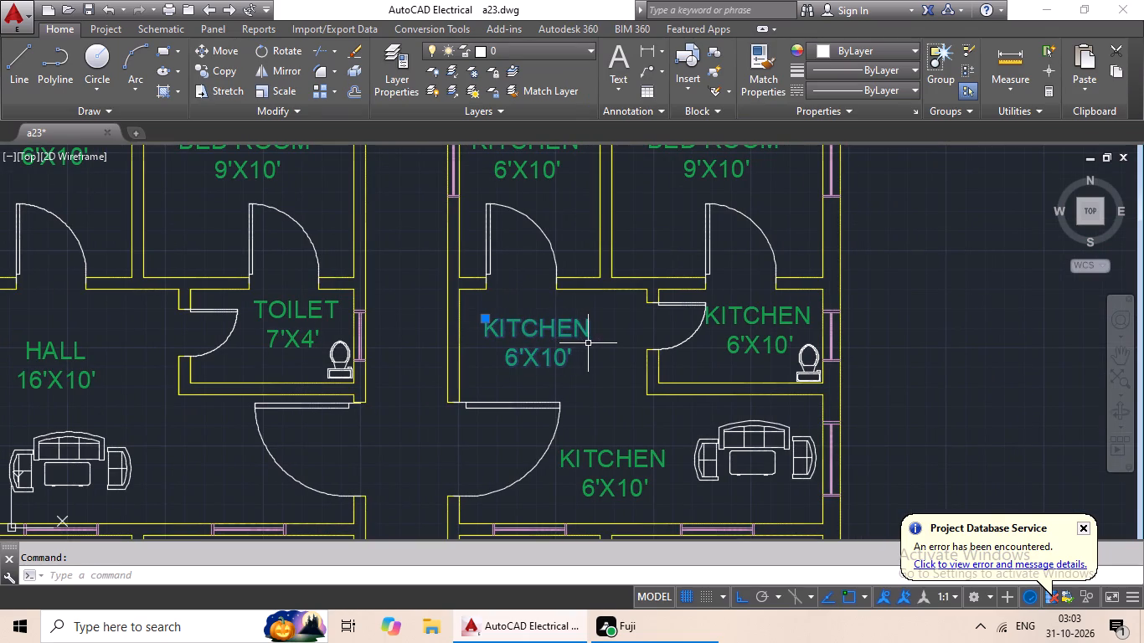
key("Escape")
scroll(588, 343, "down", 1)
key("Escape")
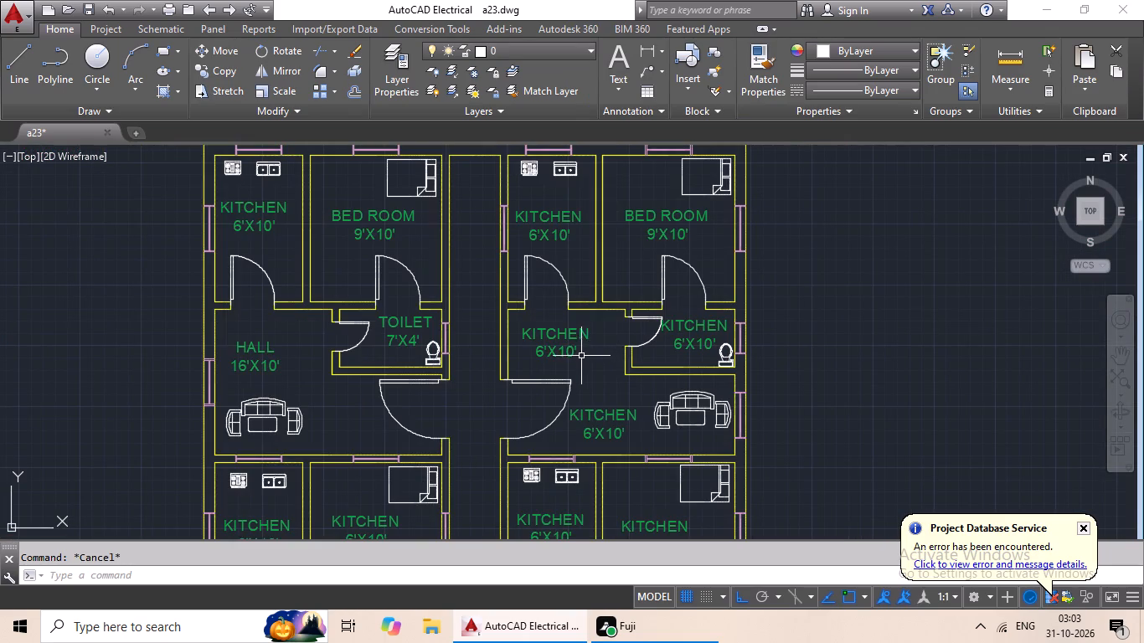
Delete the surplus green KITCHEN 6'X10' label beside the toilet room in the top-row right unit's hall.
key("Escape")
left_click(564, 345)
key("Delete")
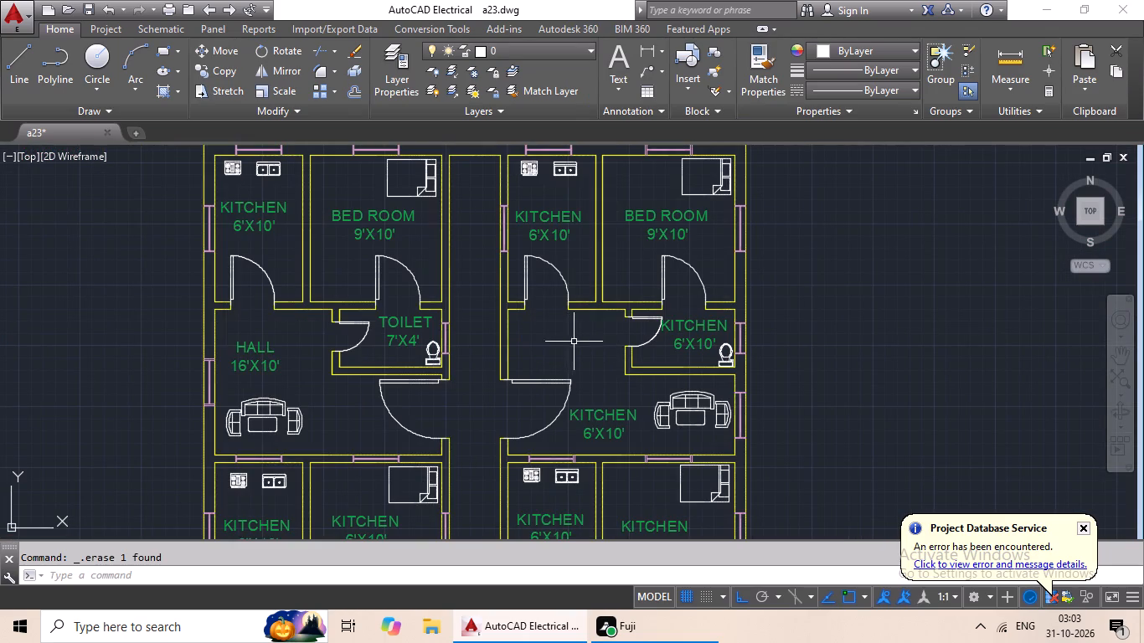
Replace the whole text of the green label in the top-row right unit's toilet room with TOILET.
double_click(687, 337)
scroll(687, 337, "up", 1)
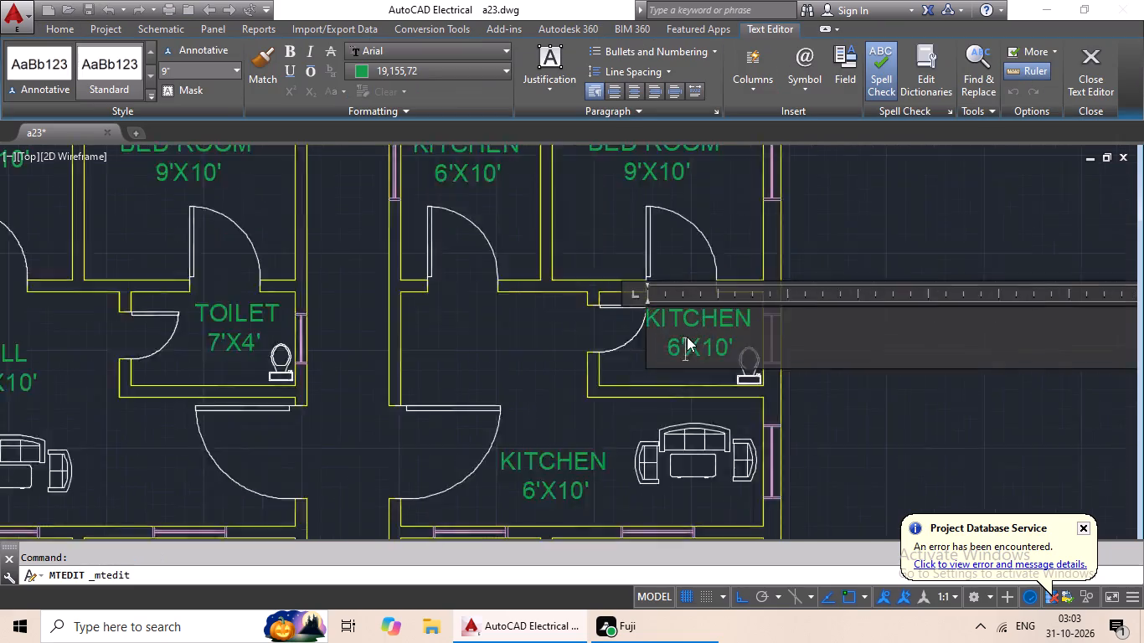
scroll(687, 337, "up", 1)
scroll(759, 344, "up", 2)
left_click(818, 354)
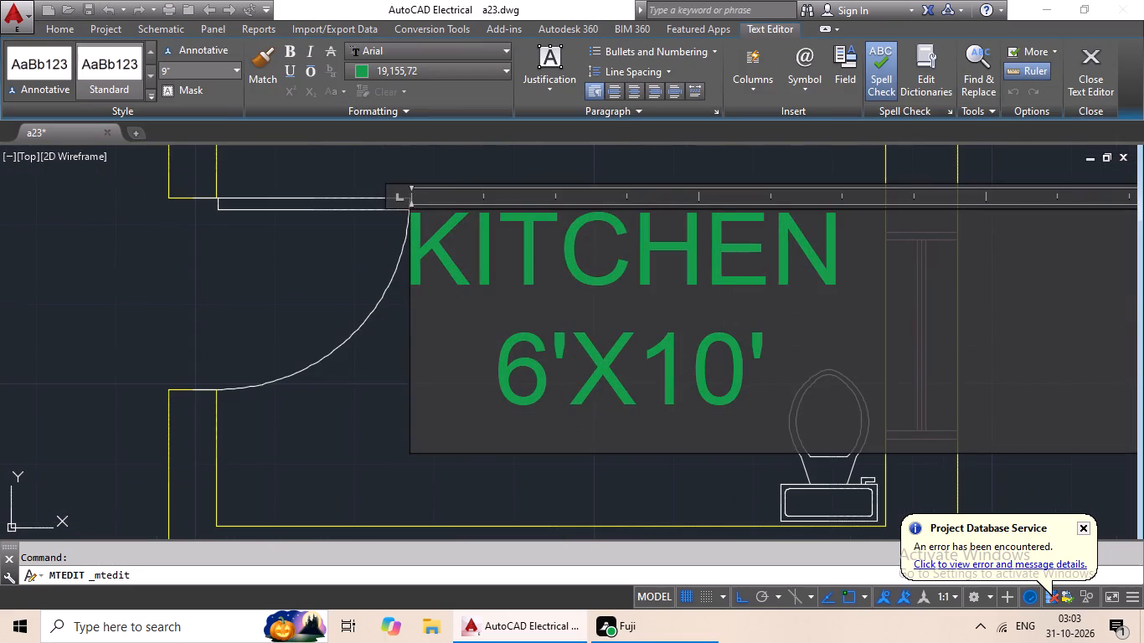
key("BackSpace")
key("BackSpace")
key("BackSpace")
key("BackSpace")
key("BackSpace")
key("BackSpace")
key("BackSpace")
key("BackSpace")
key("BackSpace")
key("BackSpace")
key("BackSpace")
key("BackSpace")
key("BackSpace")
key("BackSpace")
key("BackSpace")
key("BackSpace")
key("BackSpace")
key("BackSpace")
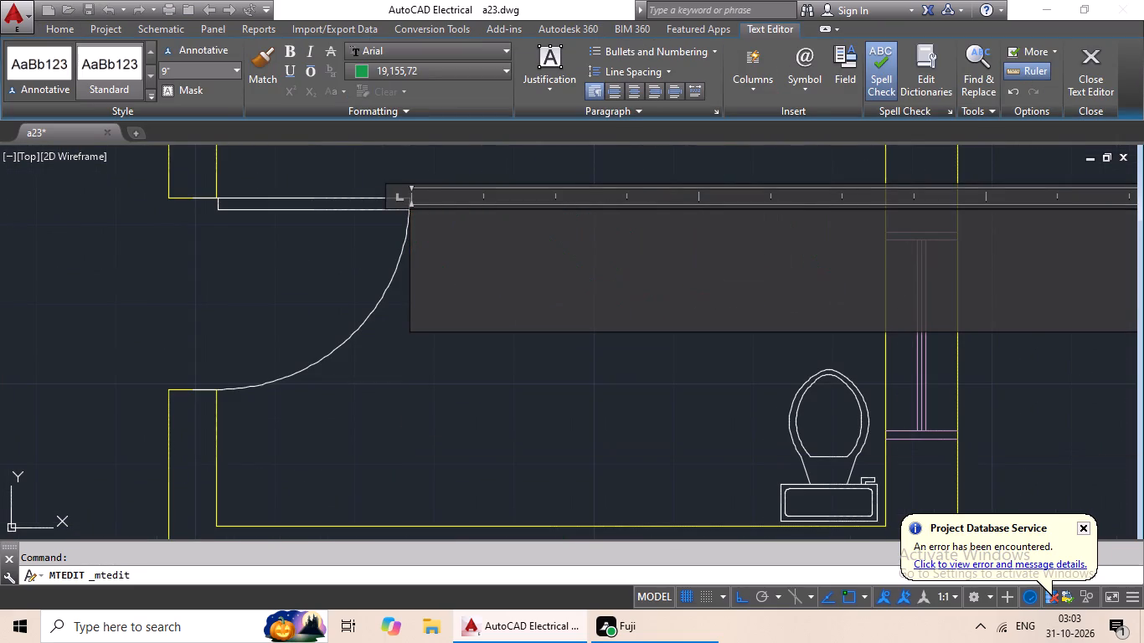
type("TOILET")
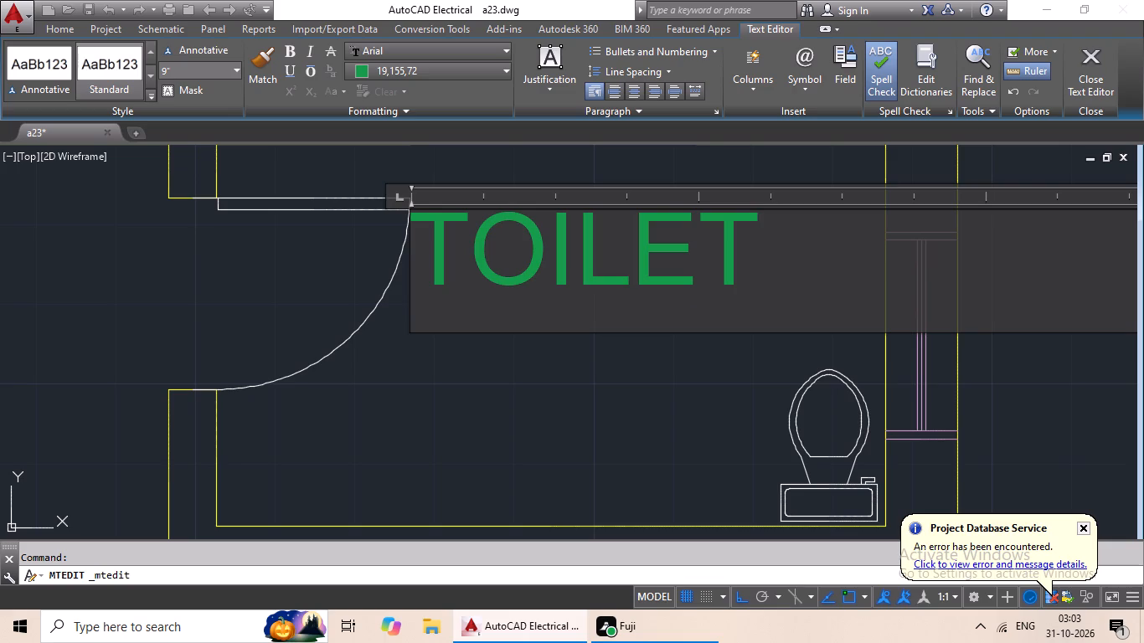
Add a second line reading 7'X4' to the top-row right unit's TOILET label.
key("Return")
type("7'")
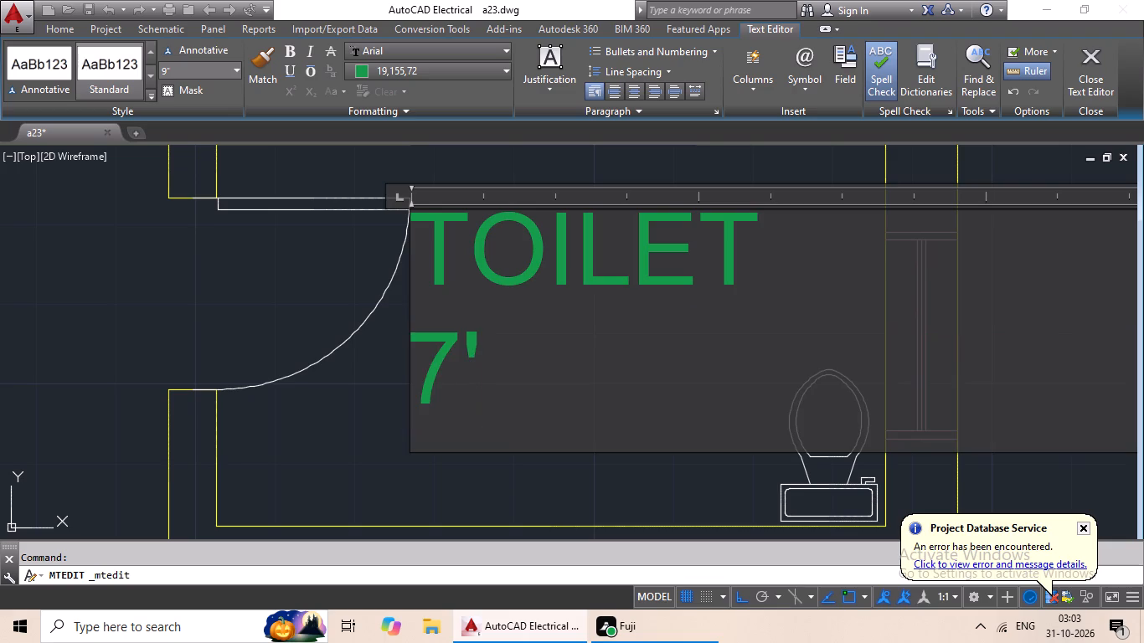
type("X4'")
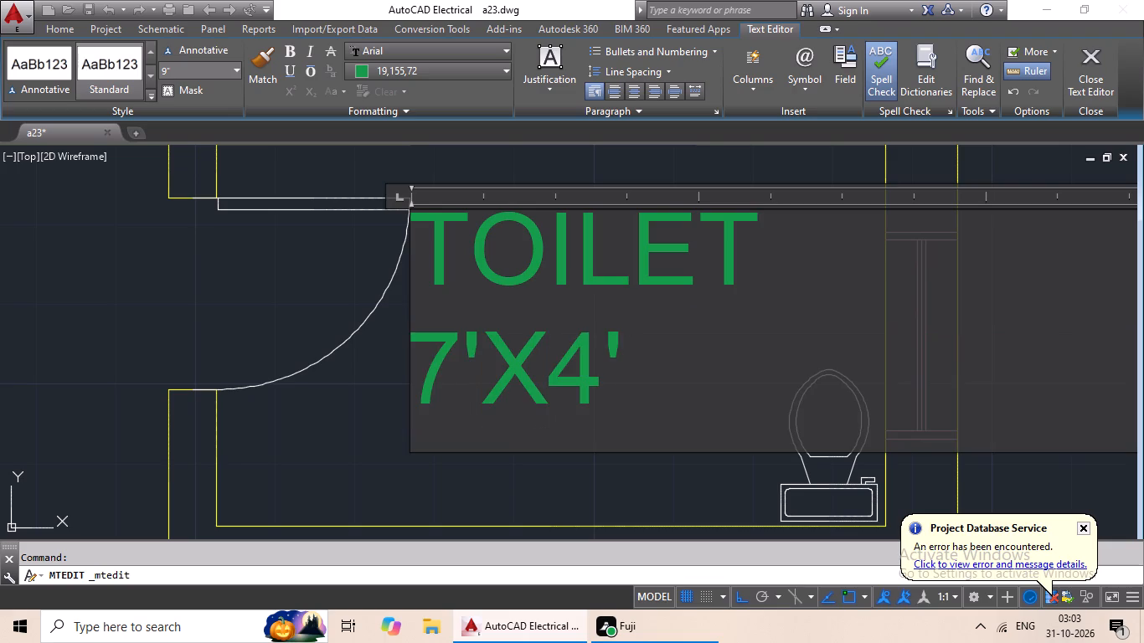
Indent the TOILET line by two spaces and the 7'X4' line by five to centre them, and finish editing the label.
left_click(437, 353)
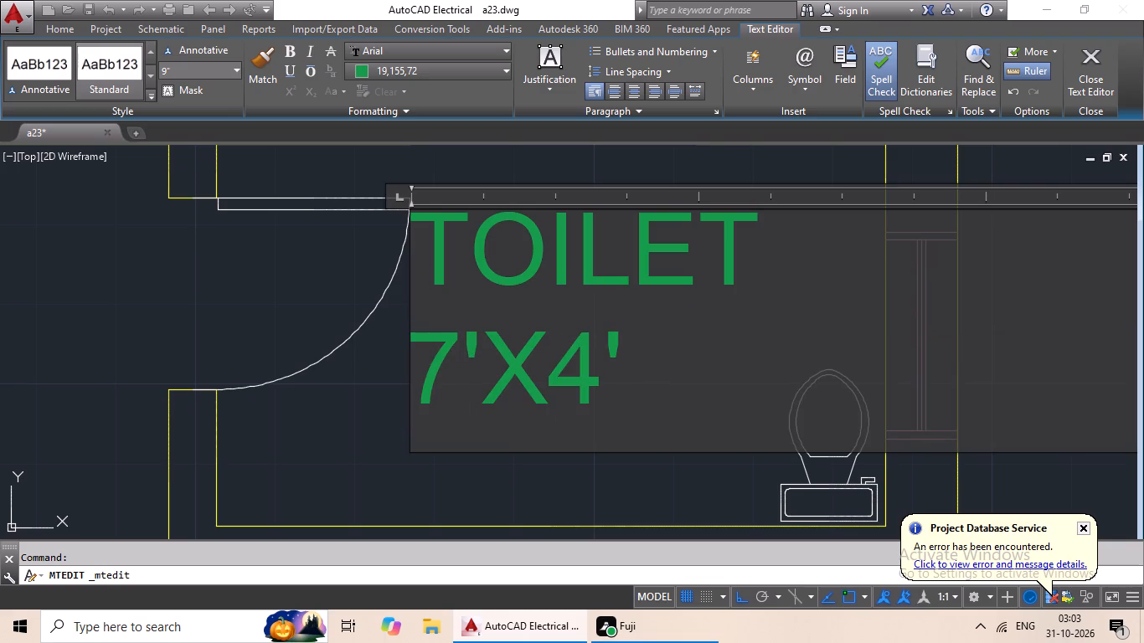
left_click(435, 354)
left_click(431, 360)
key("space")
key("space")
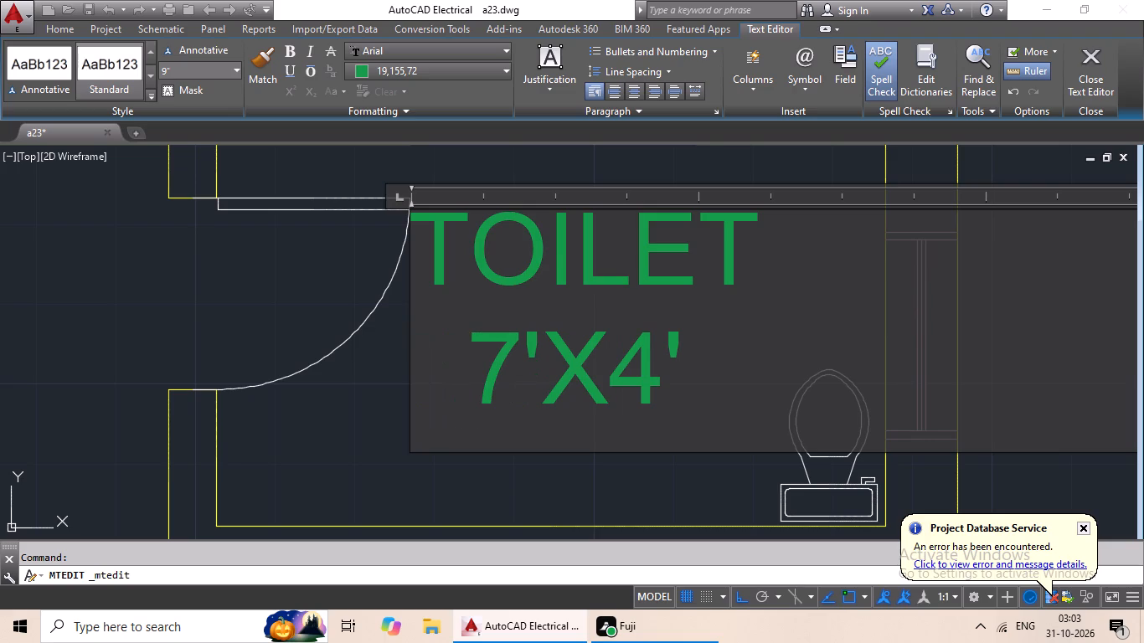
left_click(430, 264)
key("space")
key("space")
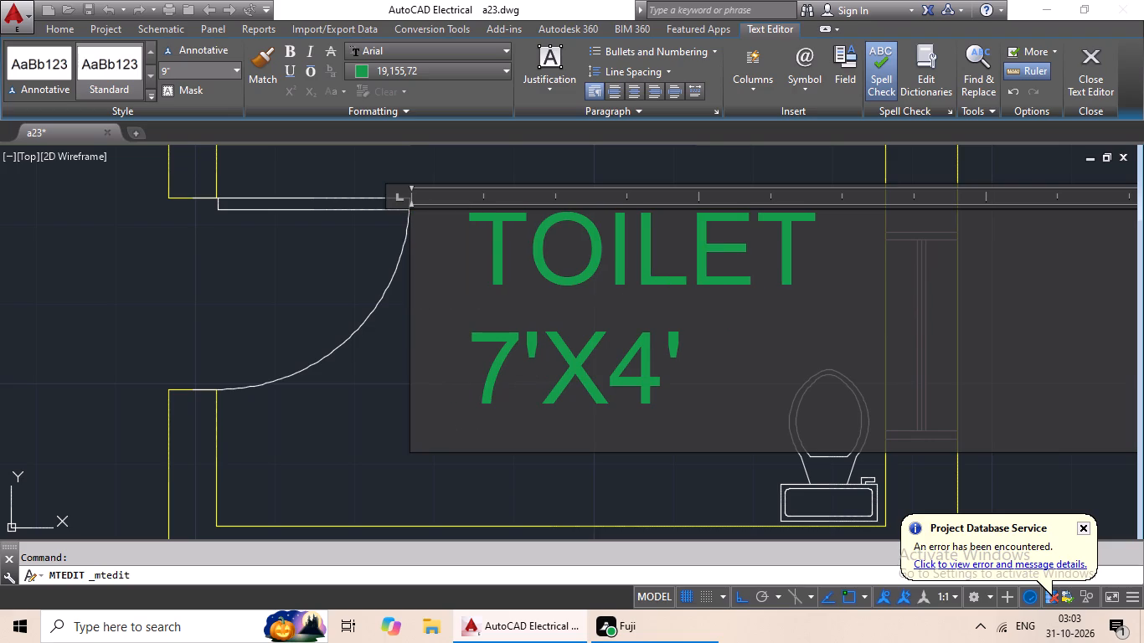
left_click(475, 347)
key("space")
key("space")
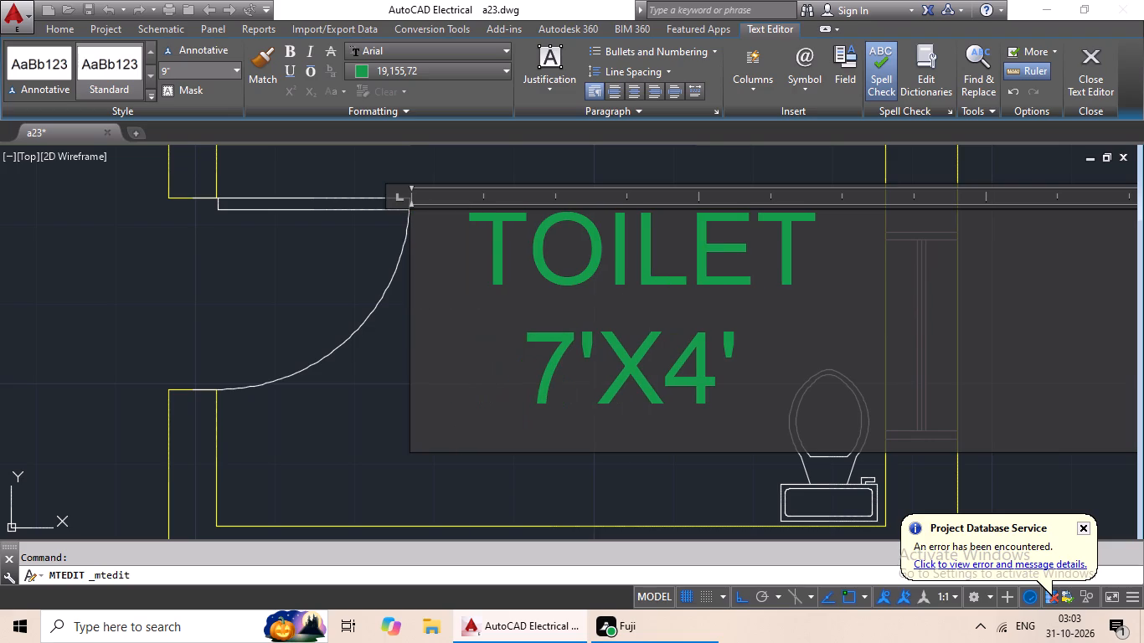
key("space")
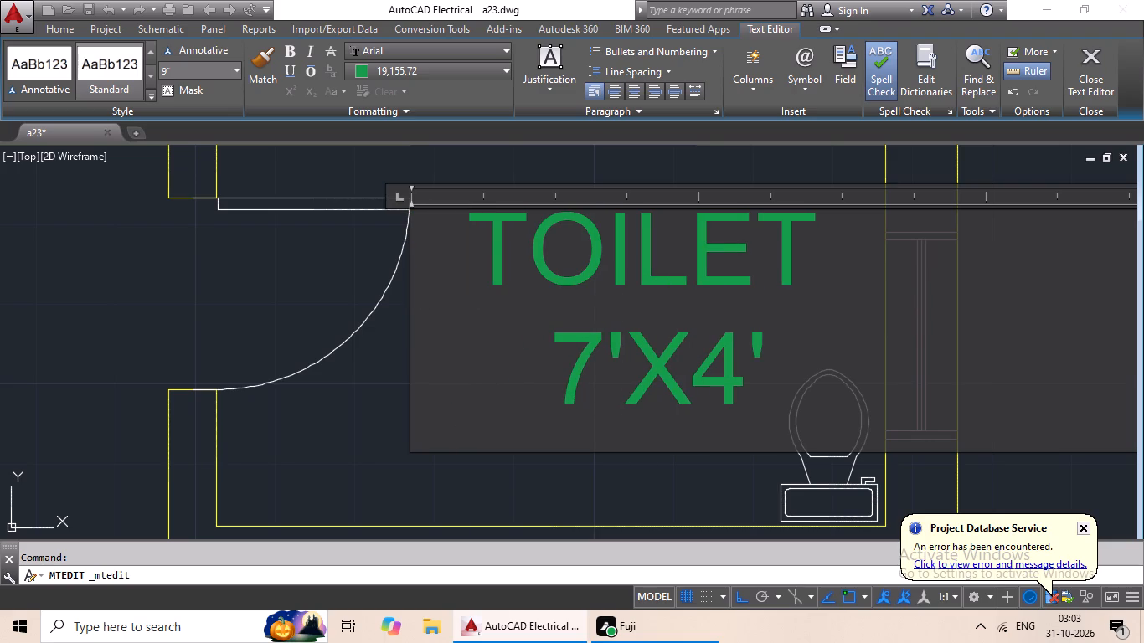
left_click(399, 368)
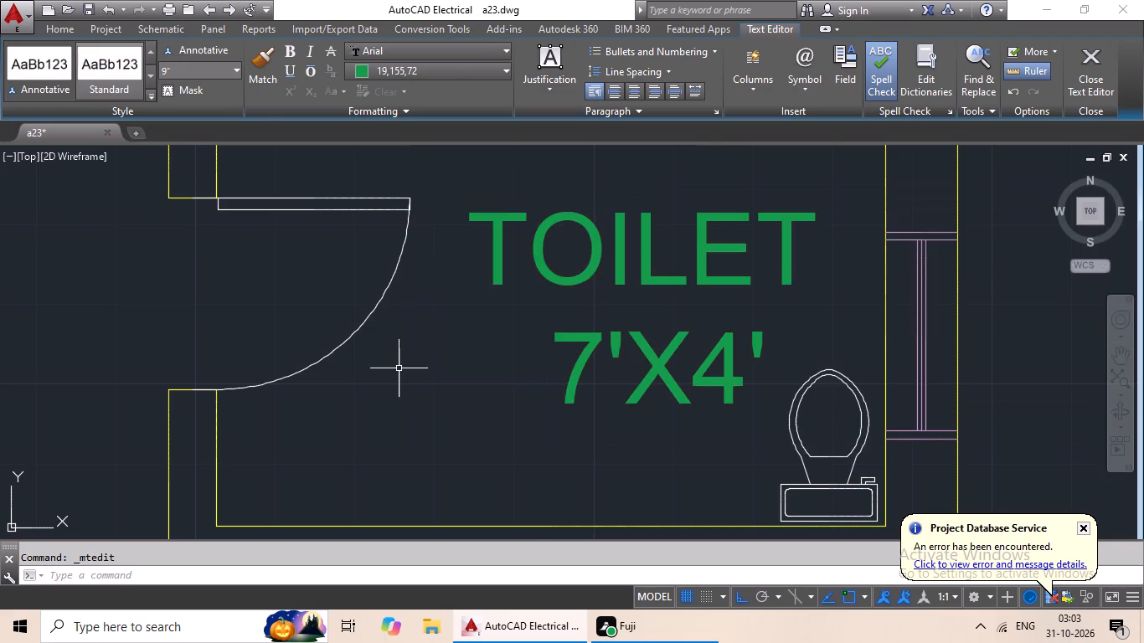
Replace the whole text of the green label beside the sofa set in the top-row right unit with HALL.
scroll(420, 359, "down", 3)
middle_click_drag(423, 352, 553, 292)
scroll(533, 327, "down", 1)
middle_click_drag(529, 331, 626, 302)
double_click(589, 365)
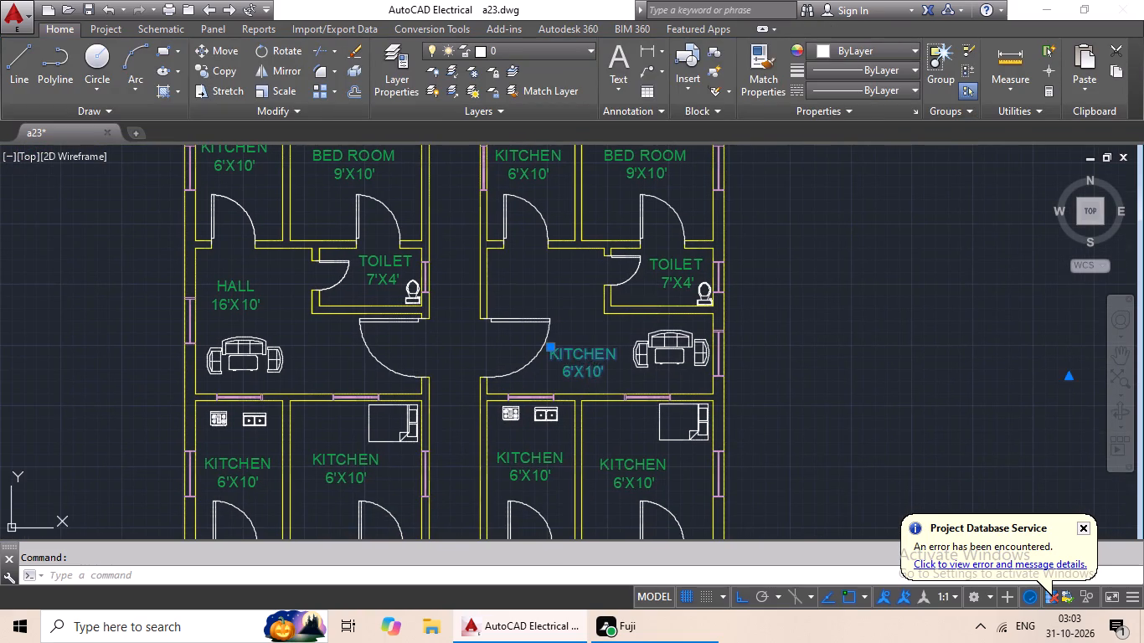
scroll(593, 360, "up", 6)
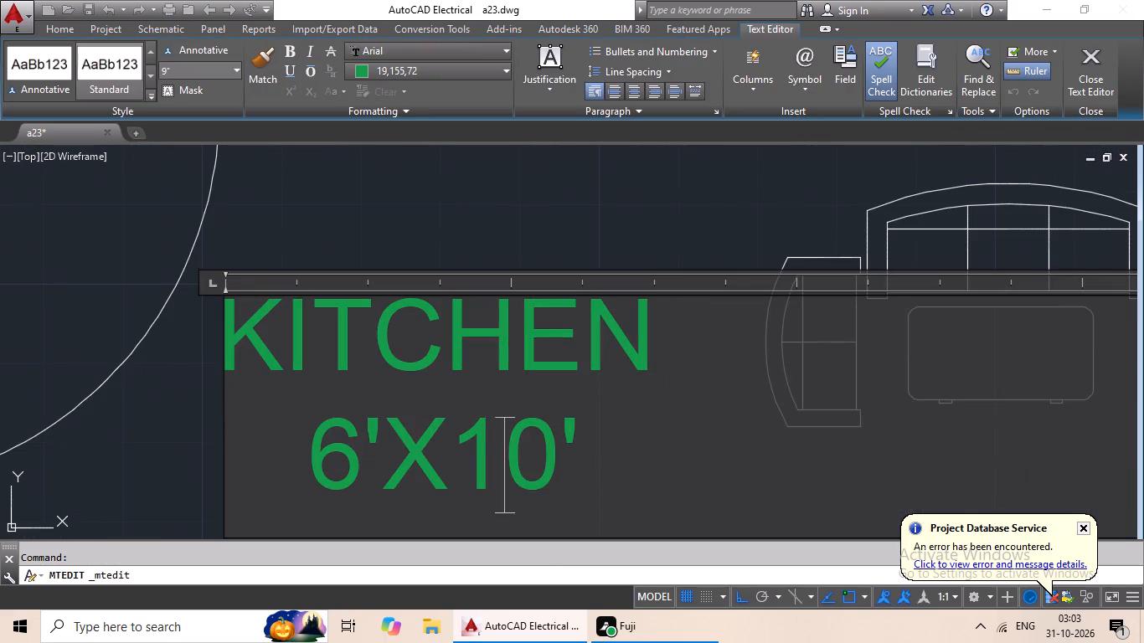
left_click(623, 434)
key("BackSpace")
key("BackSpace")
key("BackSpace")
key("BackSpace")
key("BackSpace")
key("BackSpace")
key("BackSpace")
key("BackSpace")
key("BackSpace")
key("BackSpace")
key("BackSpace")
key("BackSpace")
key("BackSpace")
key("BackSpace")
key("BackSpace")
key("BackSpace")
key("BackSpace")
key("BackSpace")
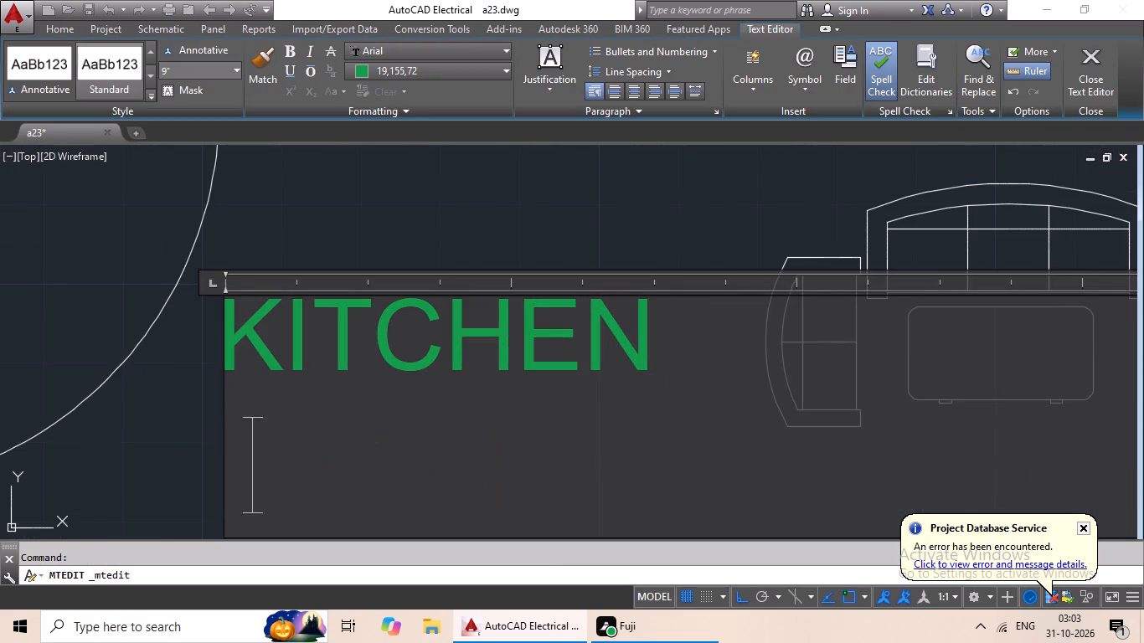
type("HALL")
Add a second line reading 16'X10' to the top-row right unit's HALL label.
key("Return")
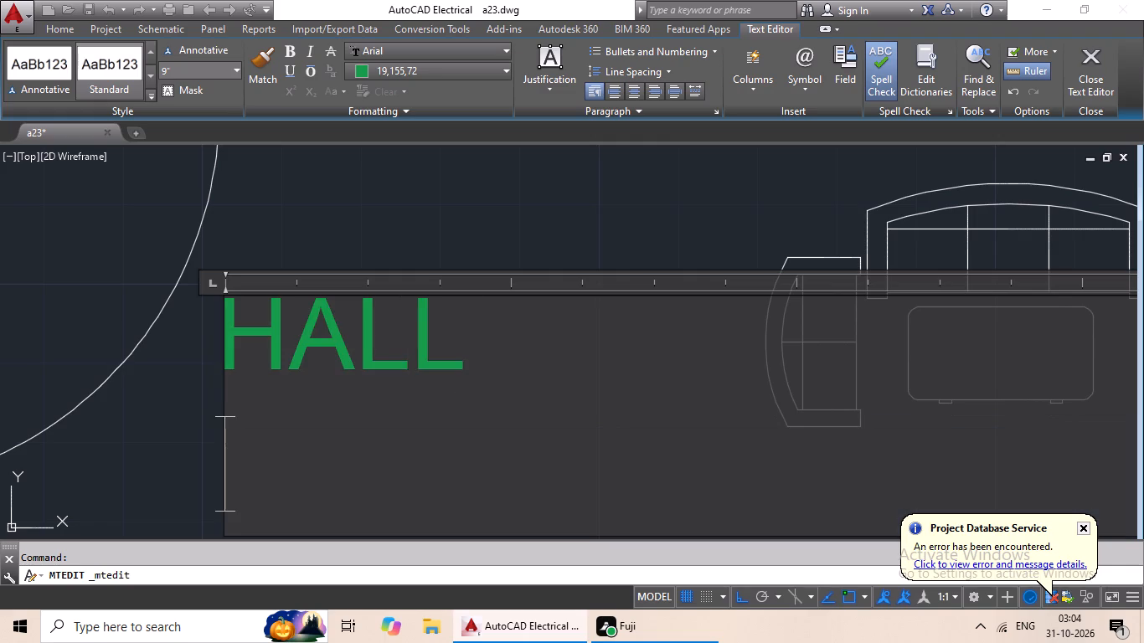
type("16'")
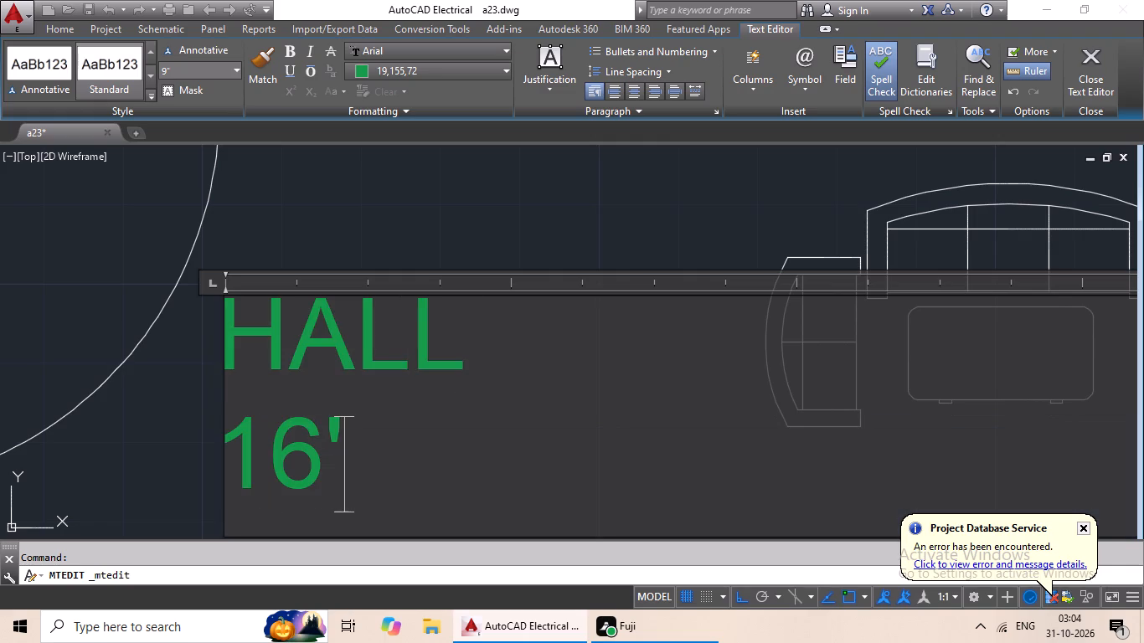
type("X210")
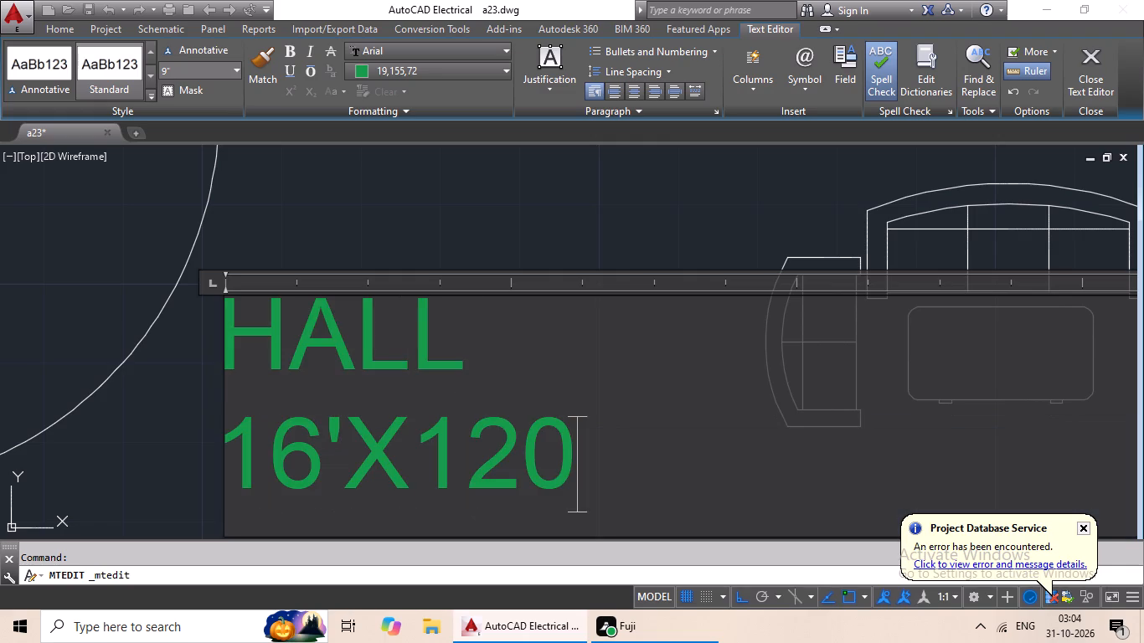
key("BackSpace")
key("BackSpace")
key("BackSpace")
type("10")
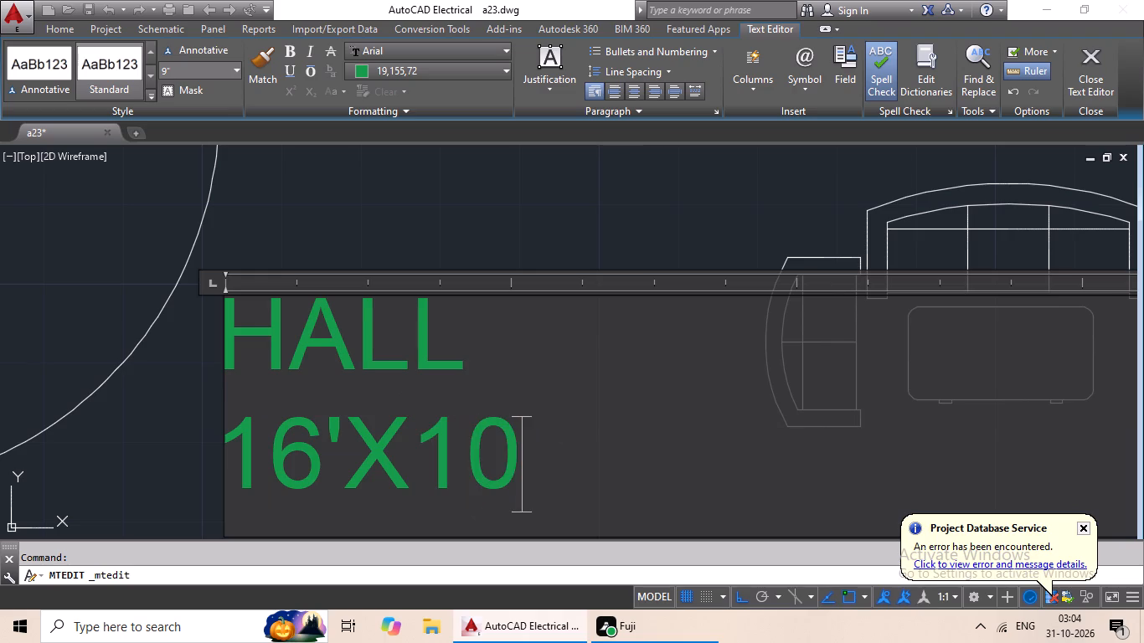
key("apostrophe")
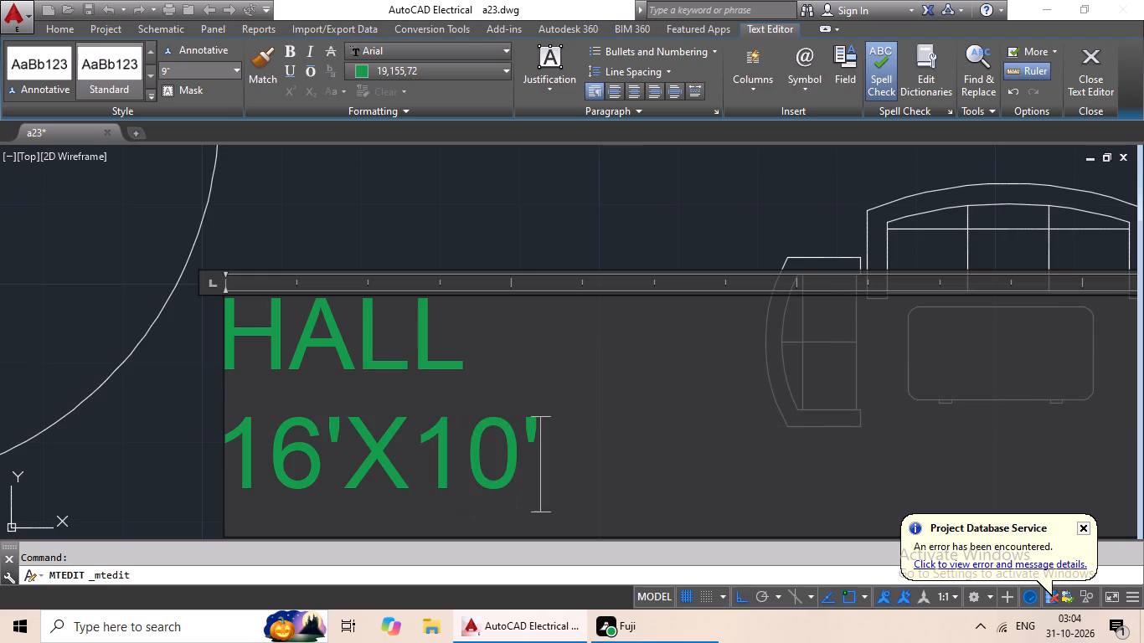
Indent the HALL line by one space to centre it over the size, and finish editing the label.
left_click(234, 337)
key("space")
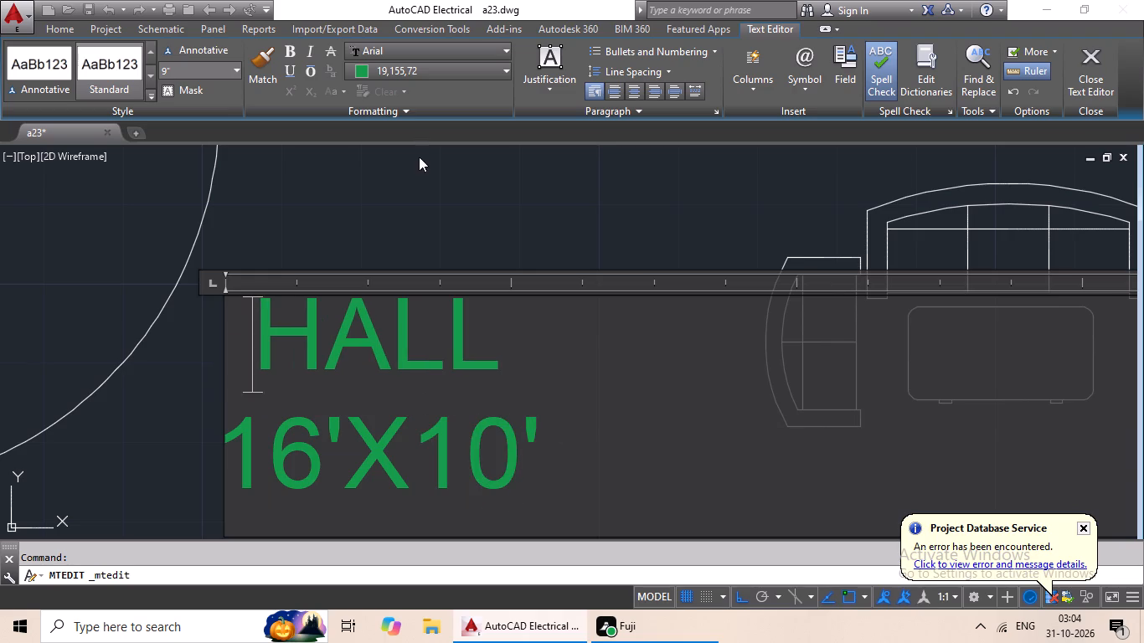
left_click_drag(407, 192, 414, 201)
scroll(451, 207, "down", 4)
middle_click_drag(461, 230, 613, 217)
middle_click_drag(382, 239, 371, 324)
middle_click(371, 324)
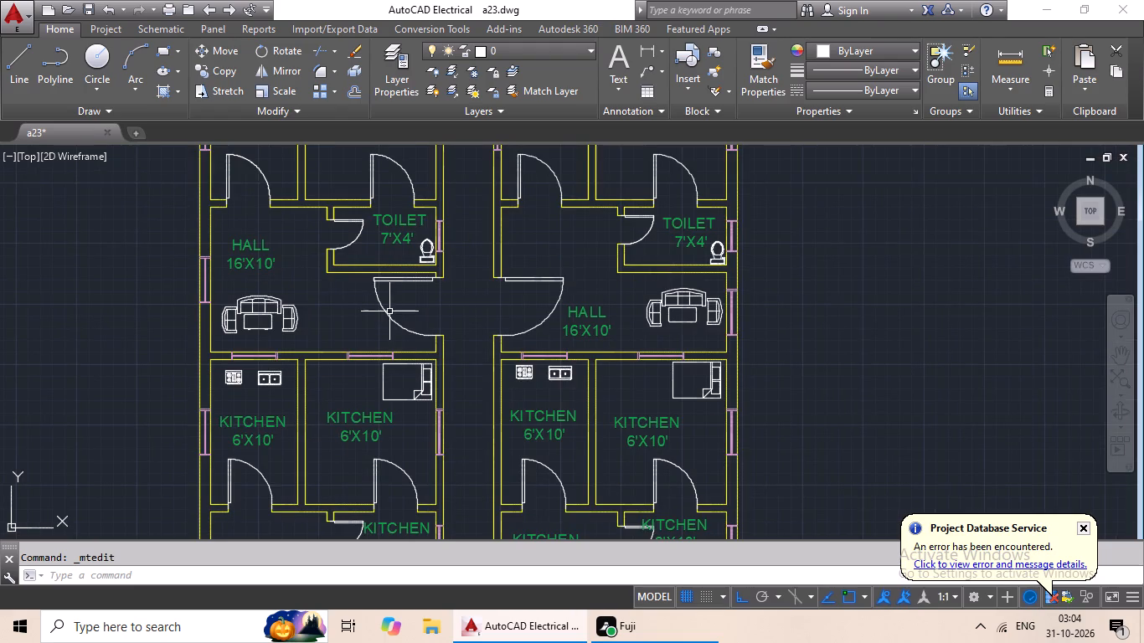
middle_click_drag(389, 311, 410, 274)
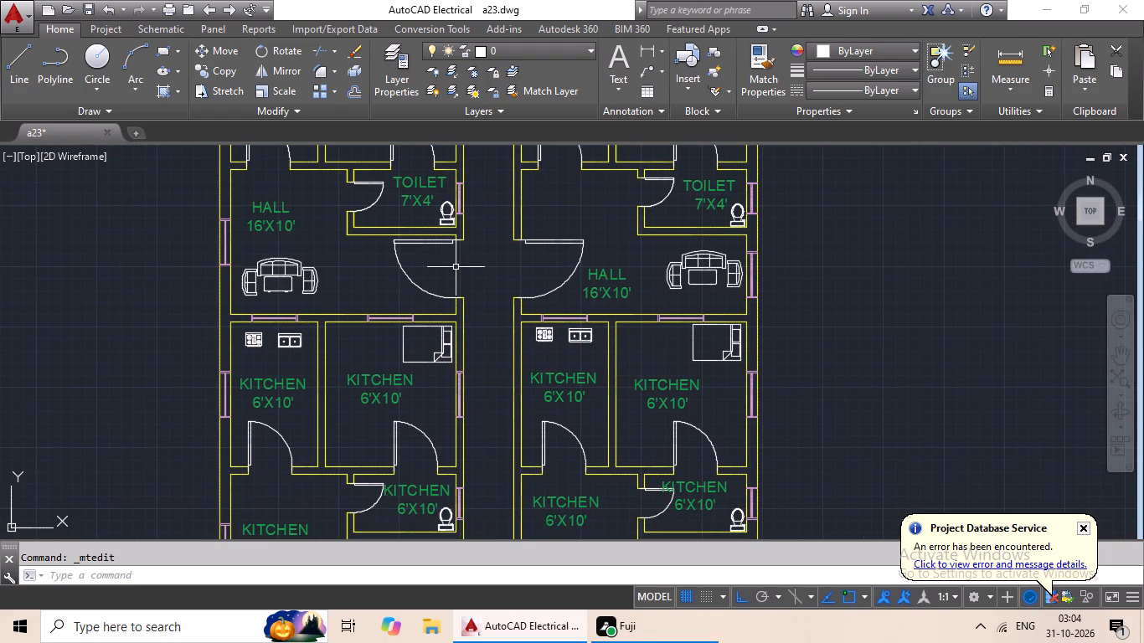
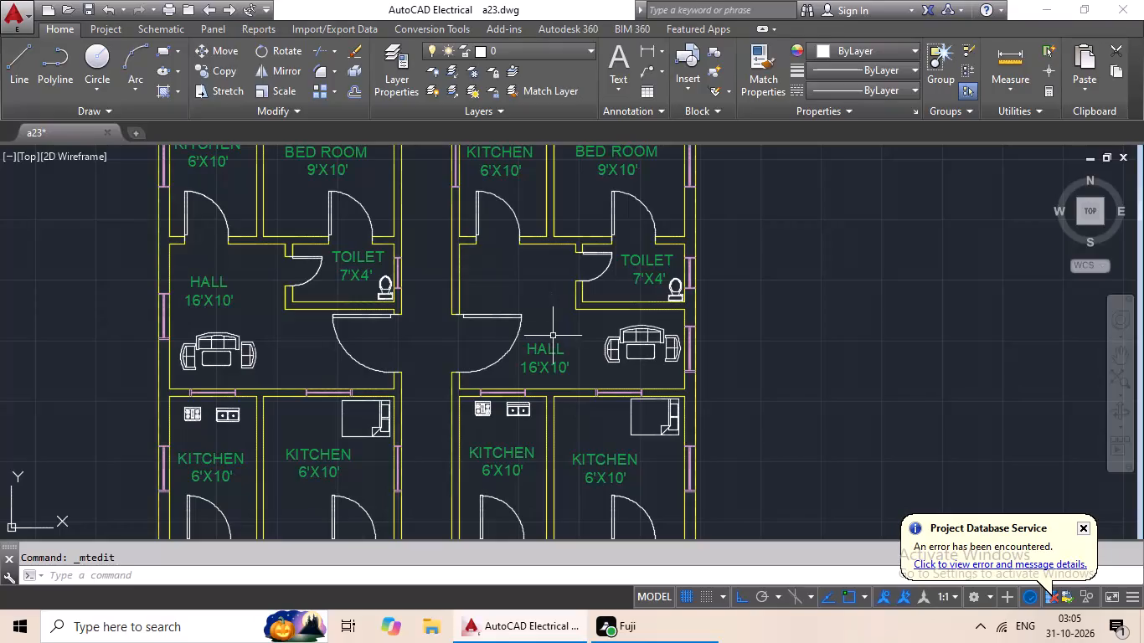
Replace the KITCHEN label in the left flat's room with the bed, below the labelled hall, with BED ROOM over 9'X10'.
middle_click_drag(561, 344, 672, 315)
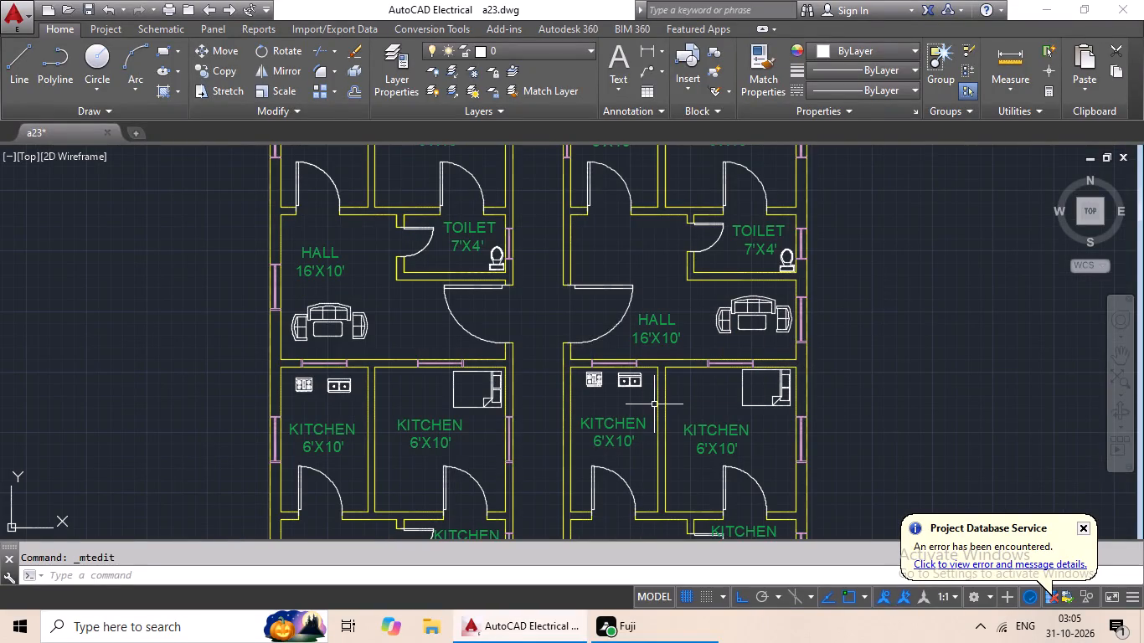
middle_click_drag(652, 400, 660, 347)
middle_click_drag(614, 383, 641, 323)
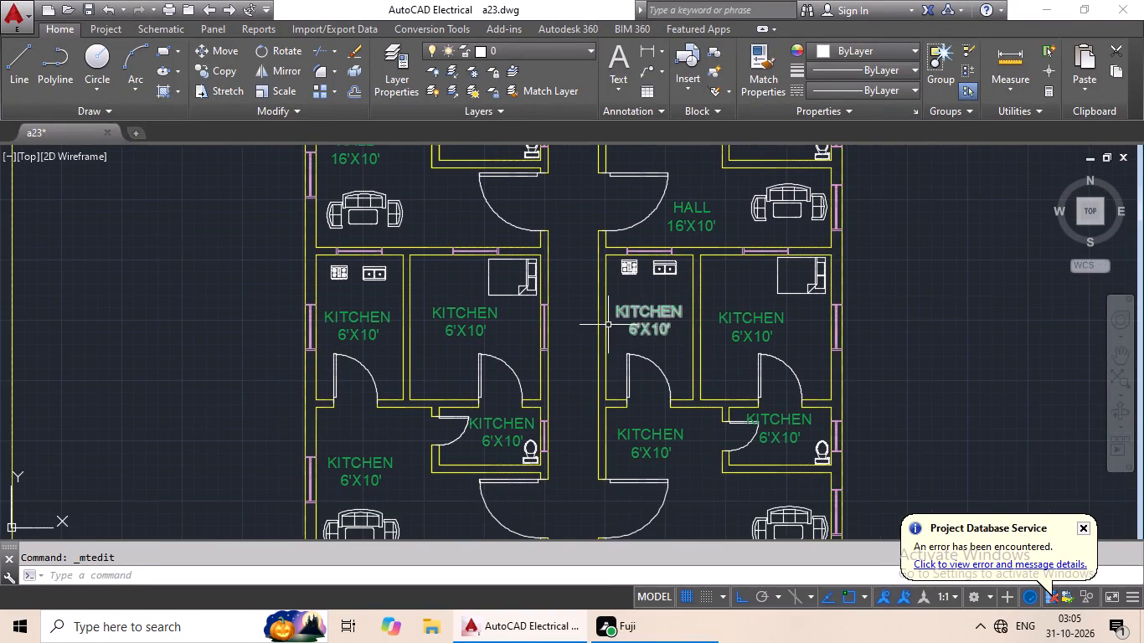
scroll(450, 333, "down", 1)
middle_click_drag(441, 337, 387, 373)
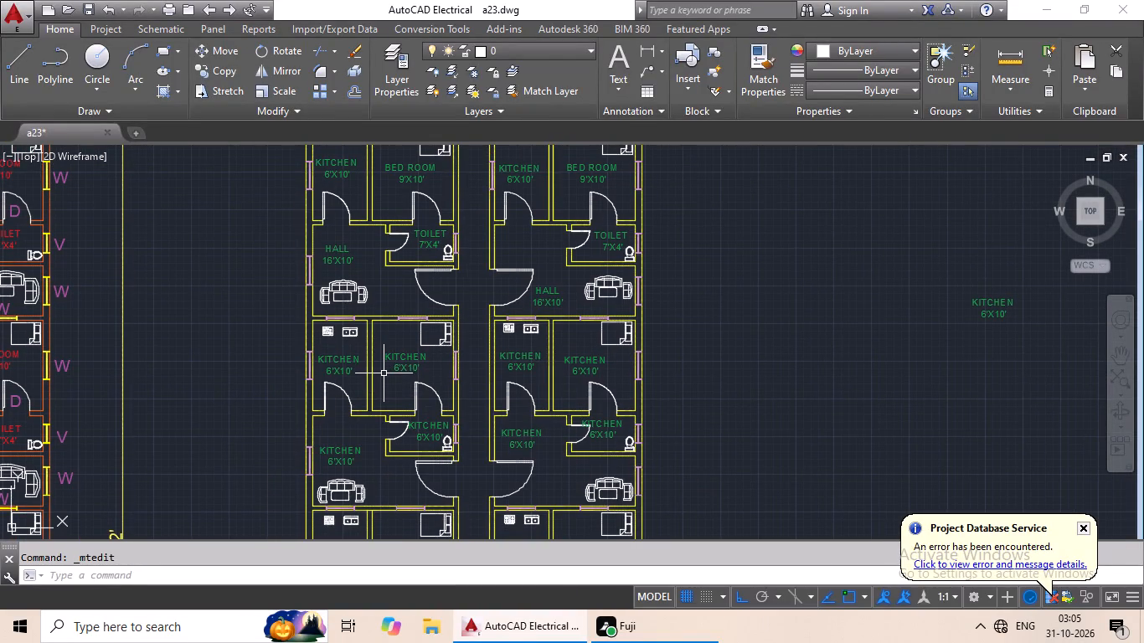
scroll(385, 373, "up", 1)
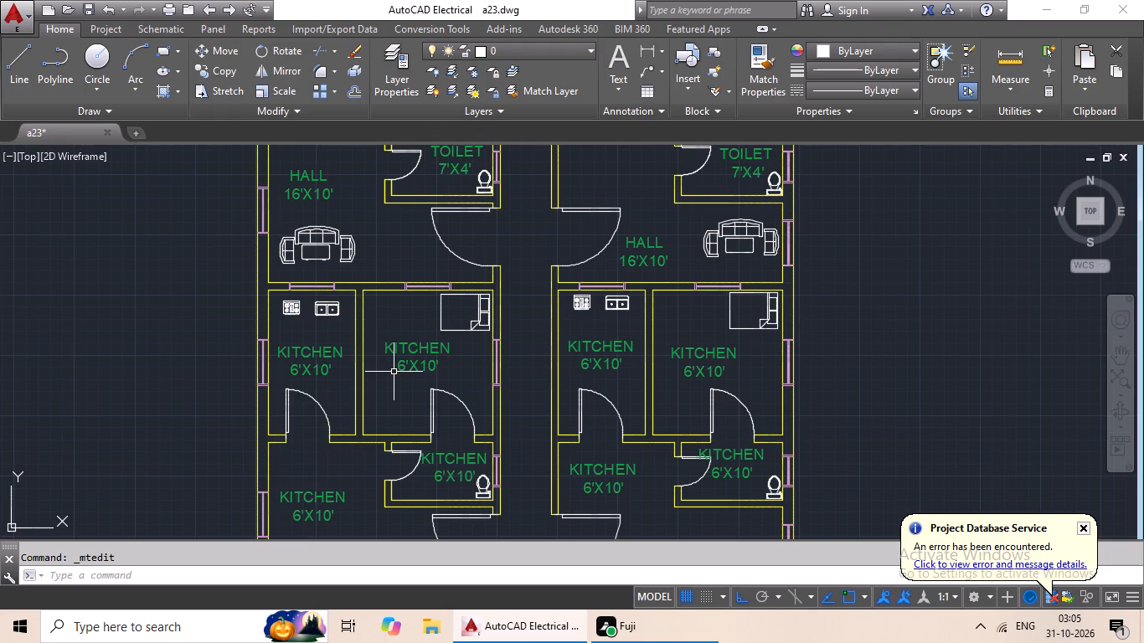
double_click(331, 362)
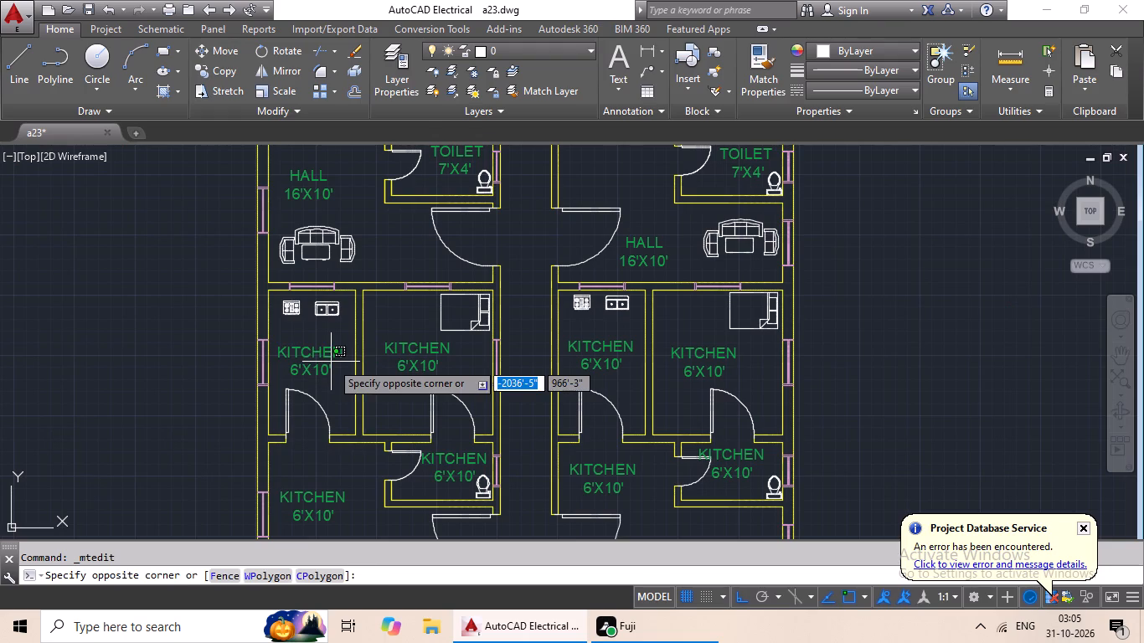
key("Escape")
double_click(408, 363)
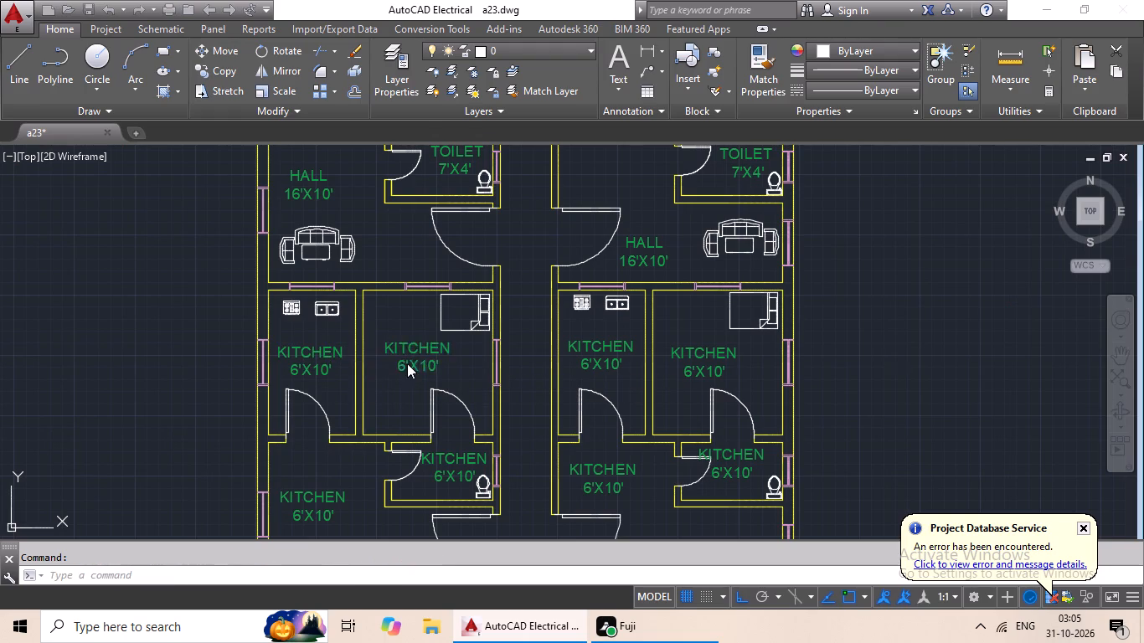
scroll(424, 365, "up", 1)
left_click(471, 368)
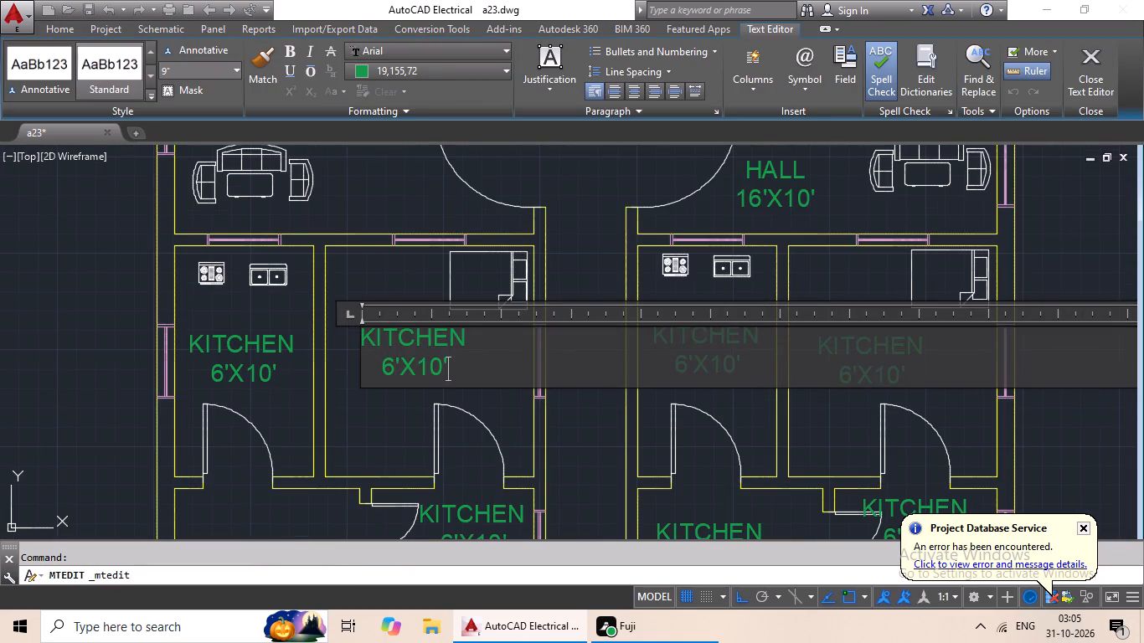
key("BackSpace")
key("BackSpace")
key("BackSpace")
key("BackSpace")
key("BackSpace")
key("BackSpace")
key("BackSpace")
key("BackSpace")
key("BackSpace")
key("BackSpace")
key("BackSpace")
key("BackSpace")
key("BackSpace")
key("BackSpace")
key("BackSpace")
key("BackSpace")
key("BackSpace")
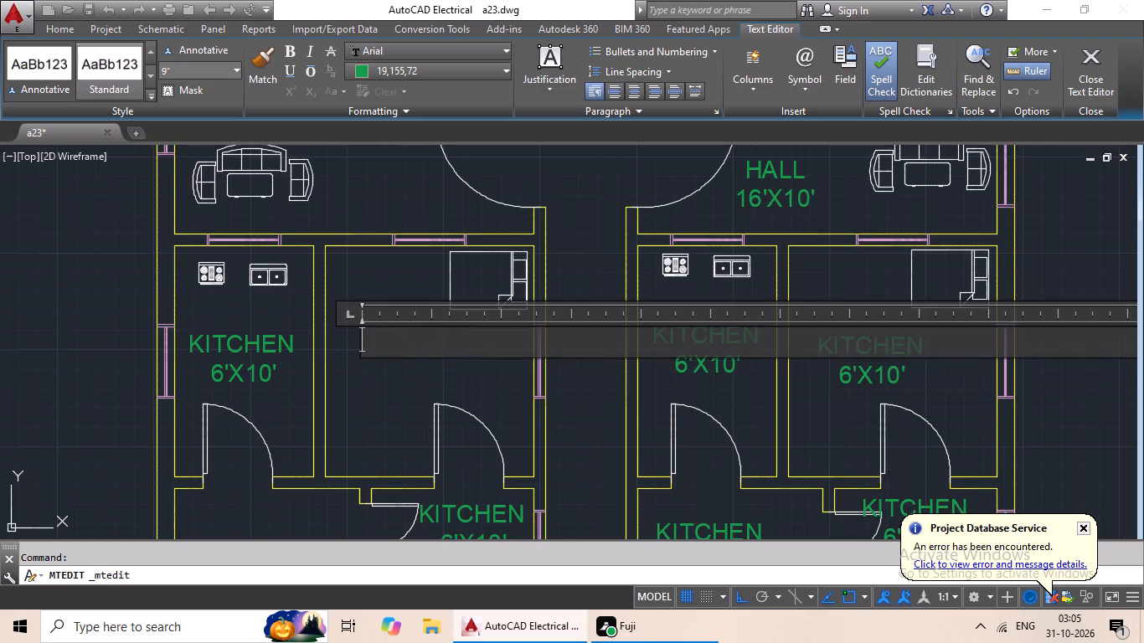
type("BED ROO")
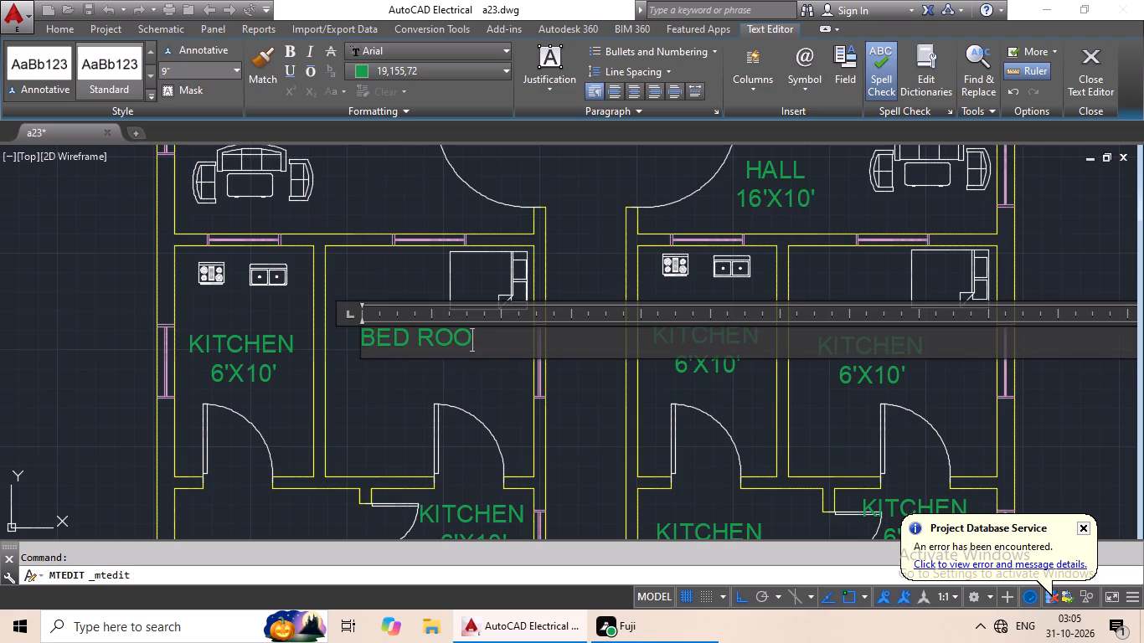
key("shift+m")
key("Return")
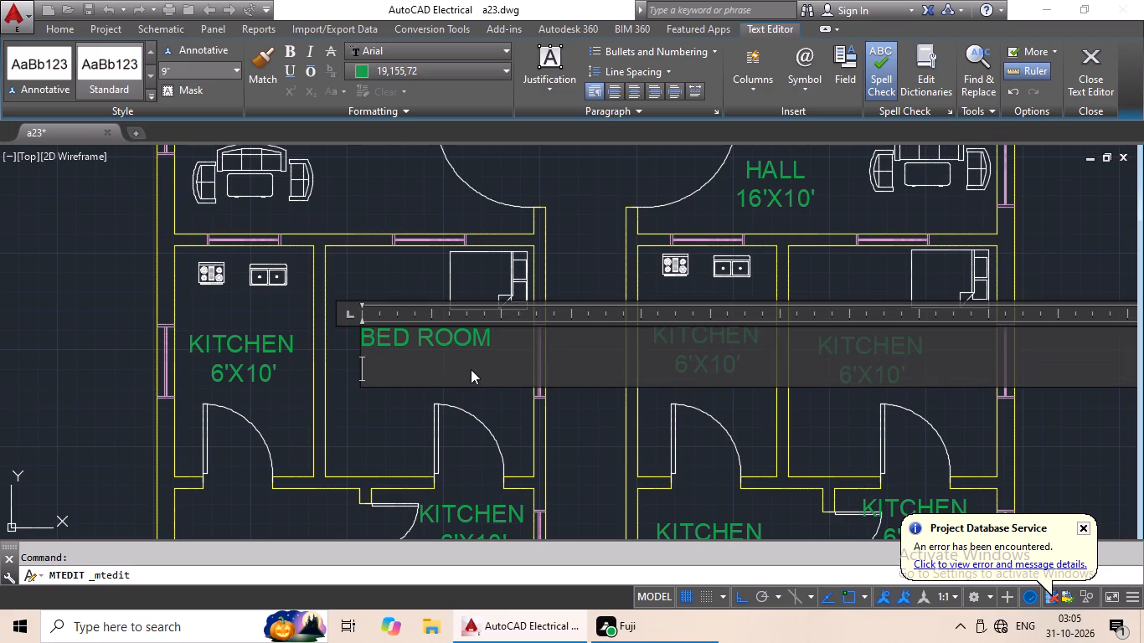
type("9'")
type("X10'")
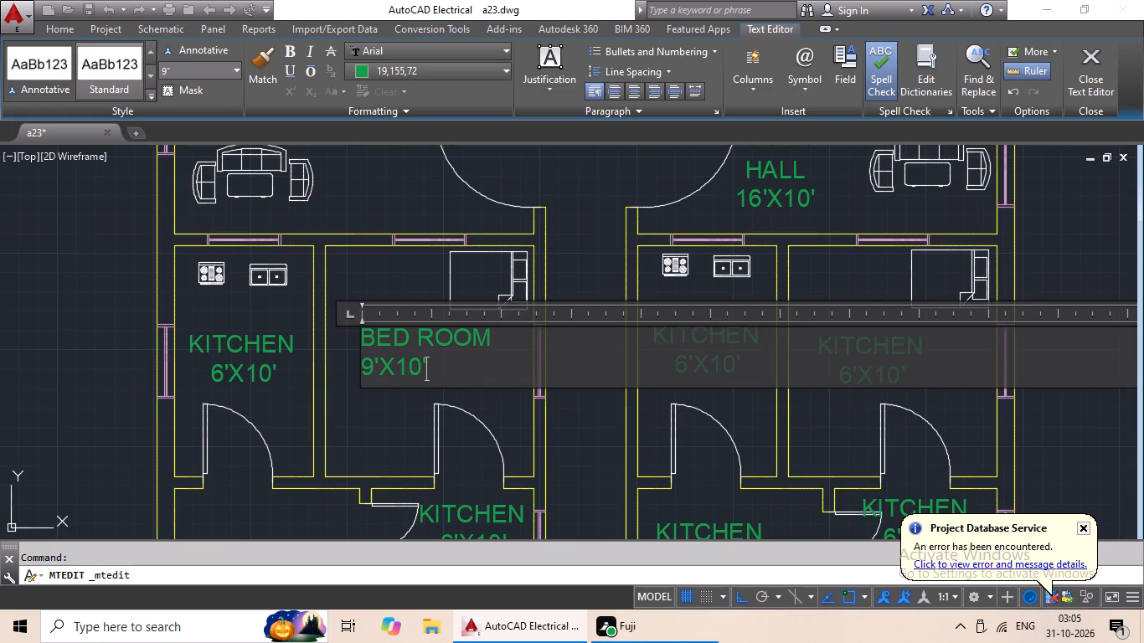
Indent the 9'X10' line with spaces so it sits centred under BED ROOM, and finish editing the label.
left_click(362, 371)
key("space")
key("space")
key("space")
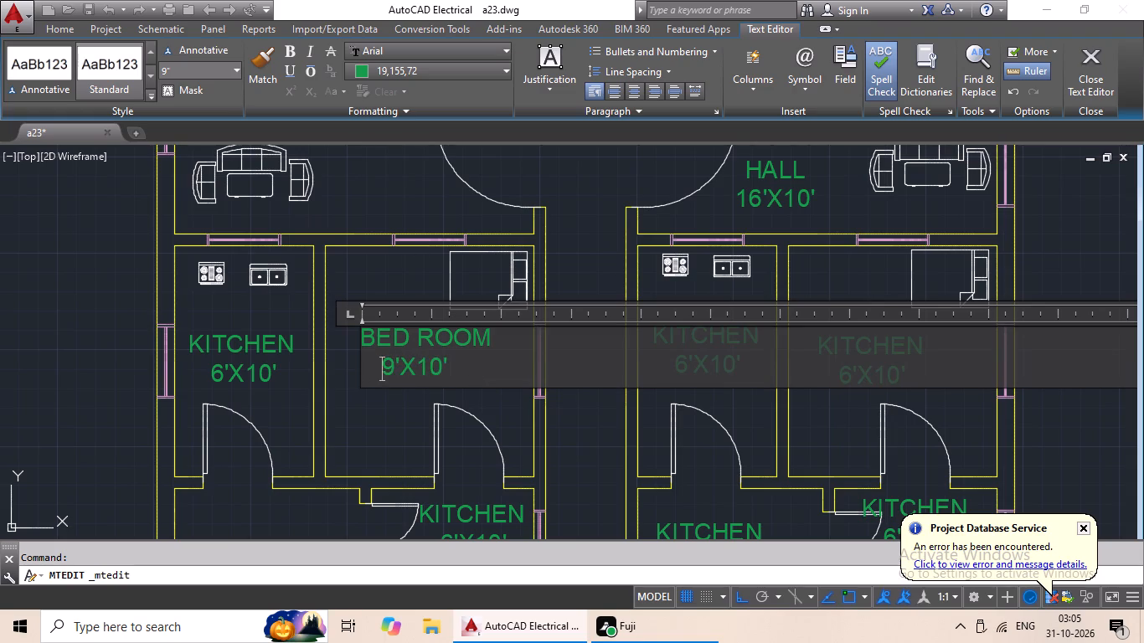
key("space")
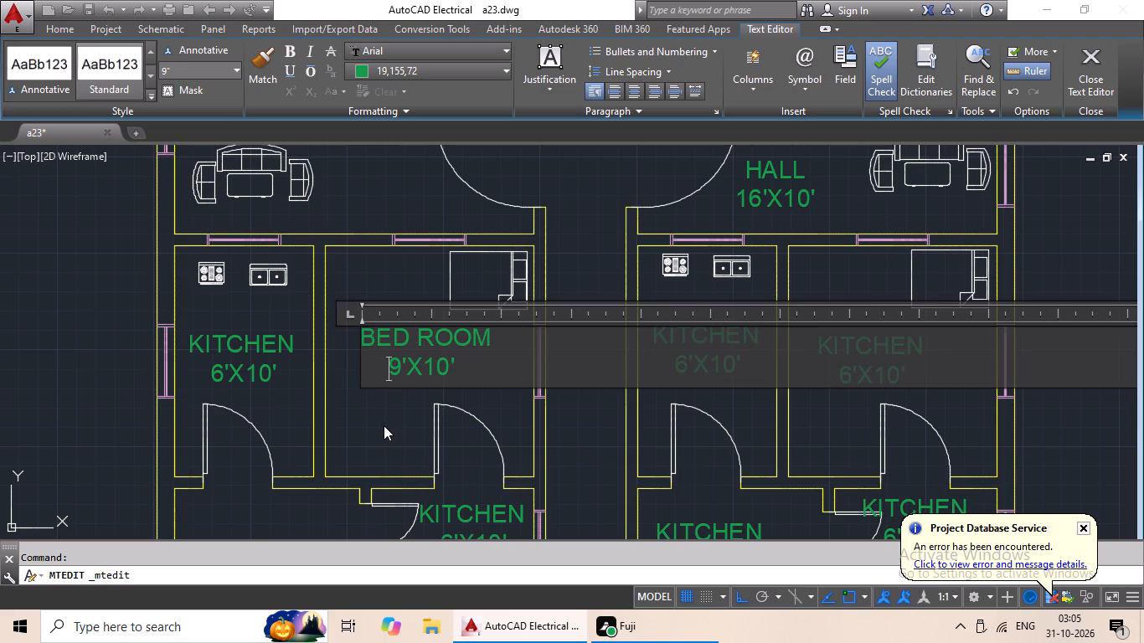
left_click(384, 425)
Replace the KITCHEN label in the right flat's room with the bed, in the same row, with BED ROOM over 9'X10'.
middle_click_drag(500, 373, 390, 355)
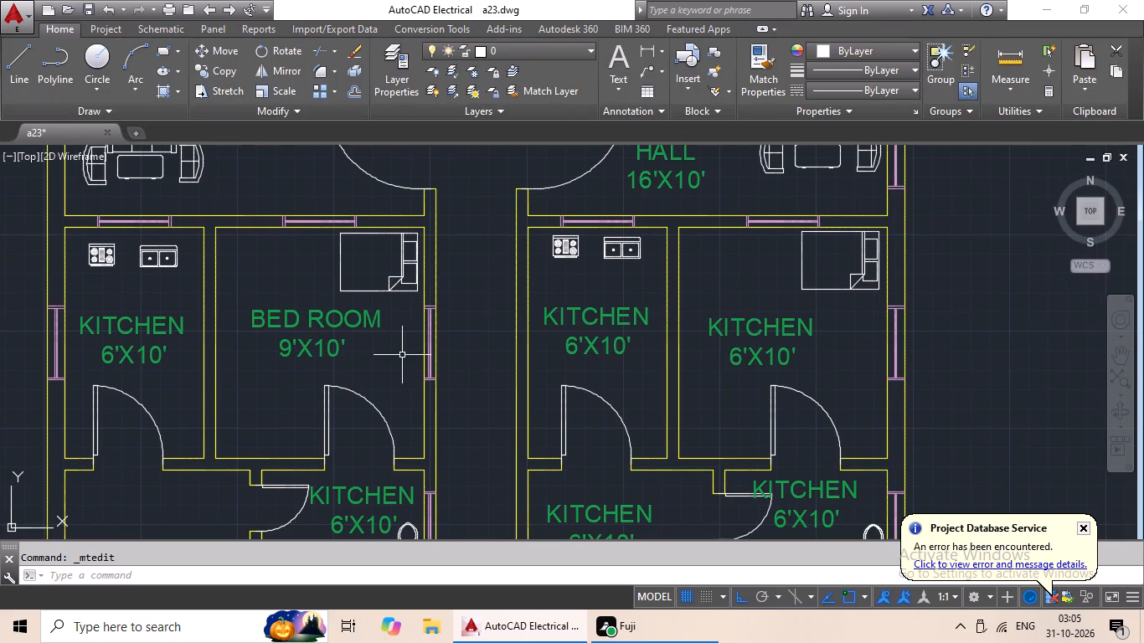
double_click(725, 326)
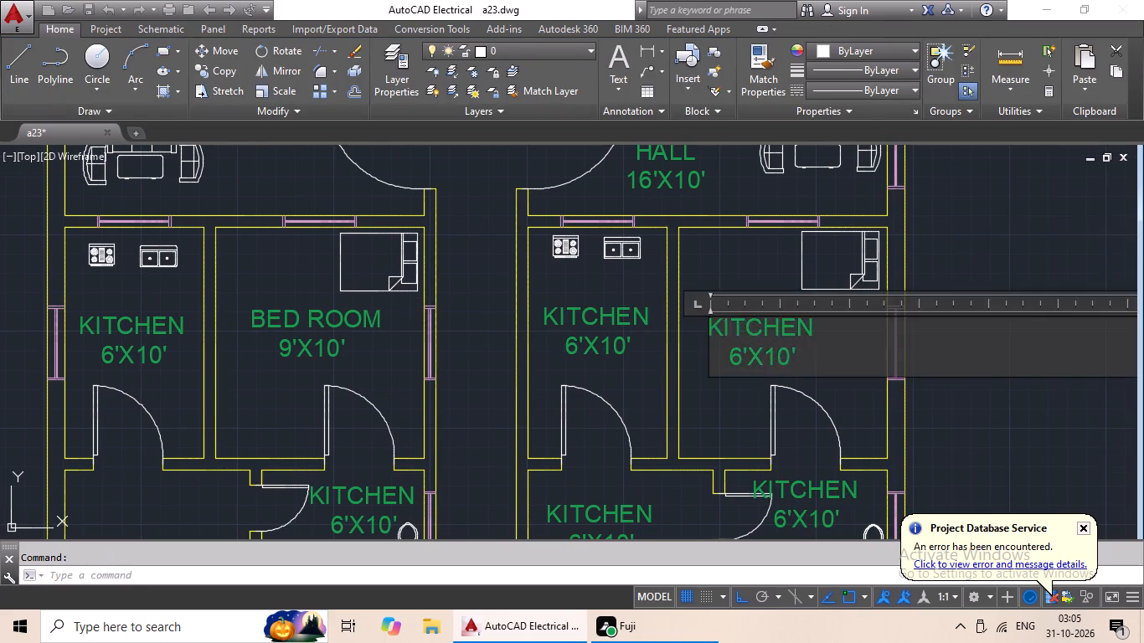
scroll(776, 353, "up", 3)
left_click(891, 365)
key("BackSpace")
key("BackSpace")
key("BackSpace")
key("BackSpace")
key("BackSpace")
key("BackSpace")
key("BackSpace")
key("BackSpace")
key("BackSpace")
key("BackSpace")
key("BackSpace")
key("BackSpace")
key("BackSpace")
key("BackSpace")
key("BackSpace")
key("BackSpace")
key("BackSpace")
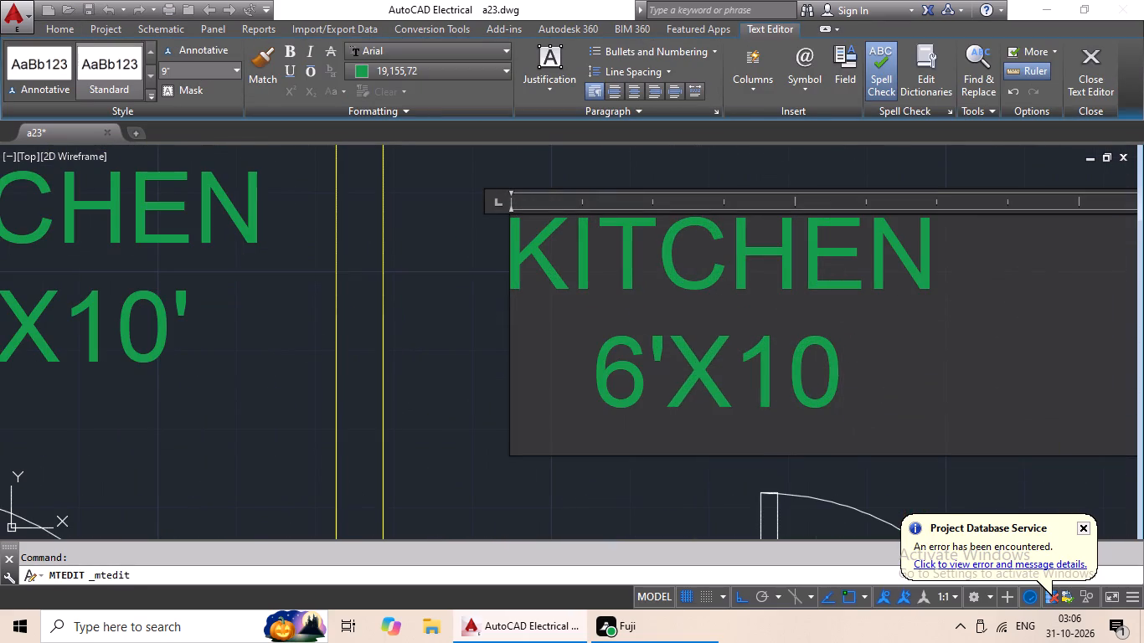
type("BEDR")
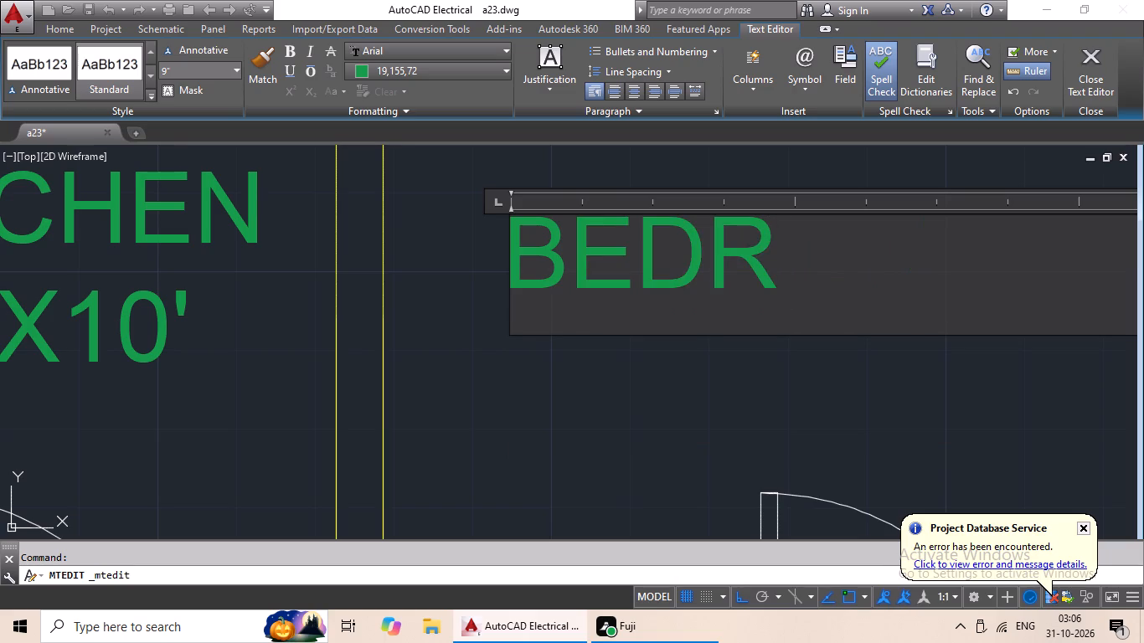
key("BackSpace")
key("space")
type("ROOM")
key("Return")
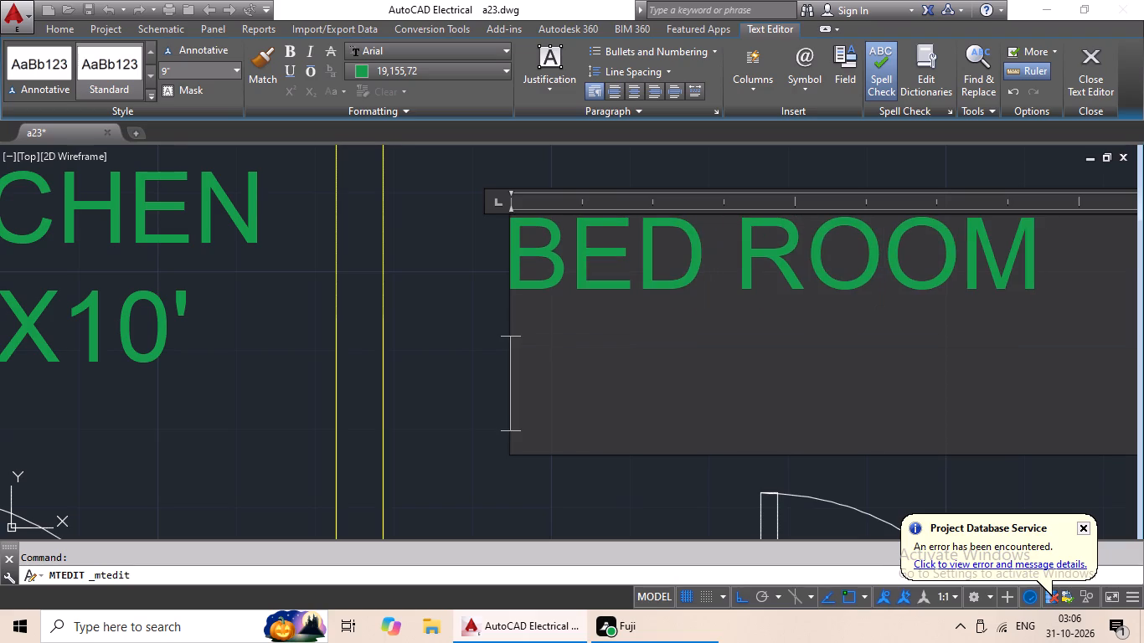
type("16")
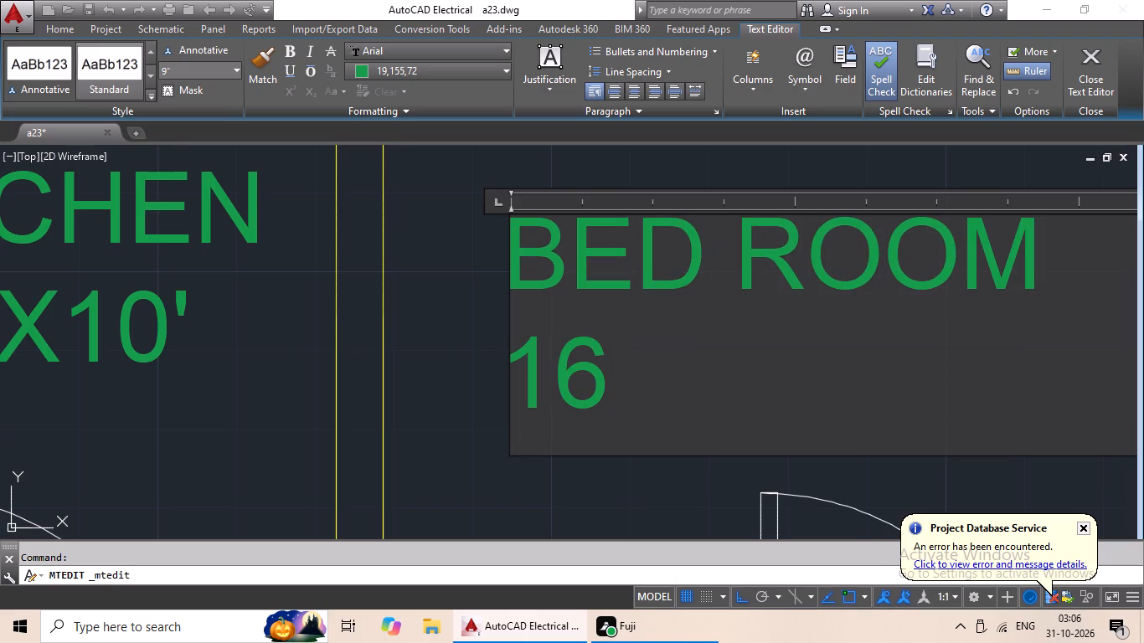
key("BackSpace")
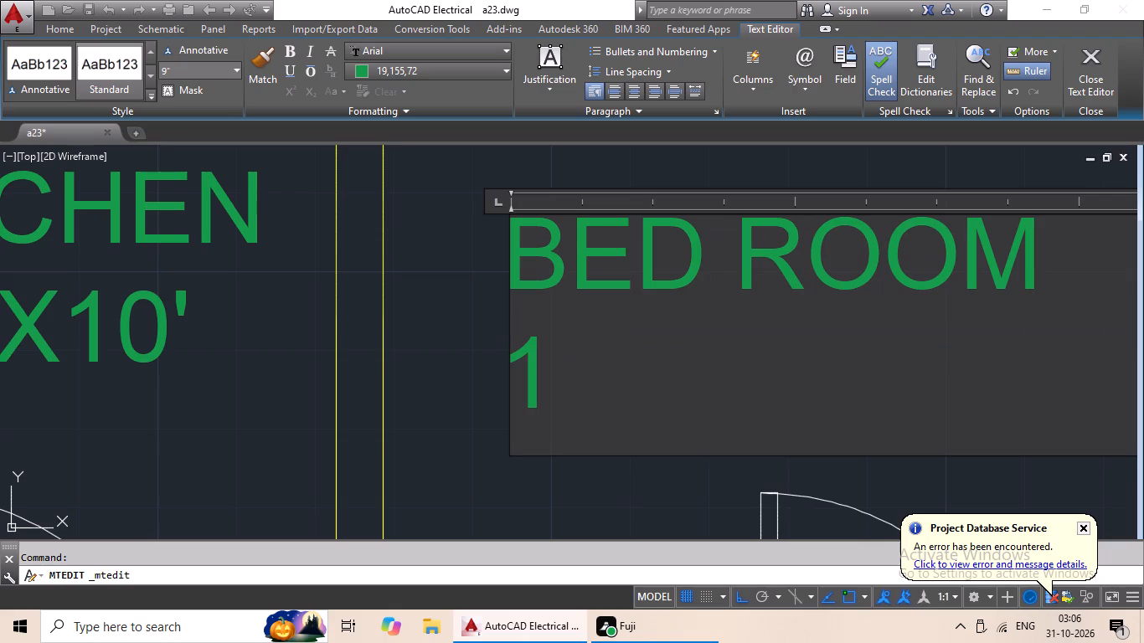
key("BackSpace")
type("98")
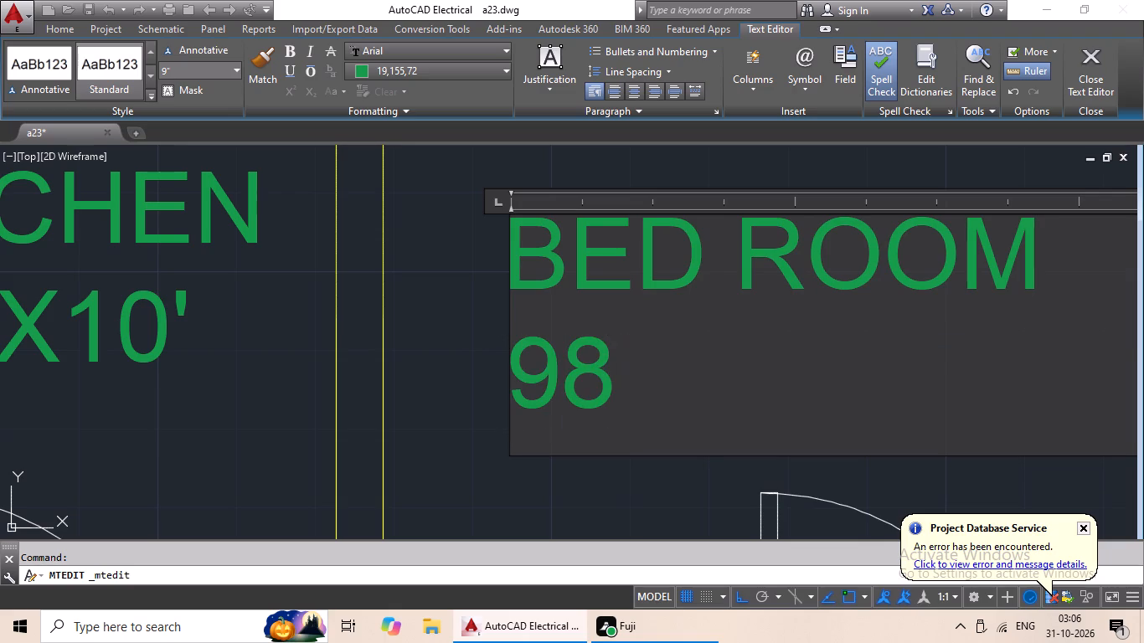
key("BackSpace")
key("apostrophe")
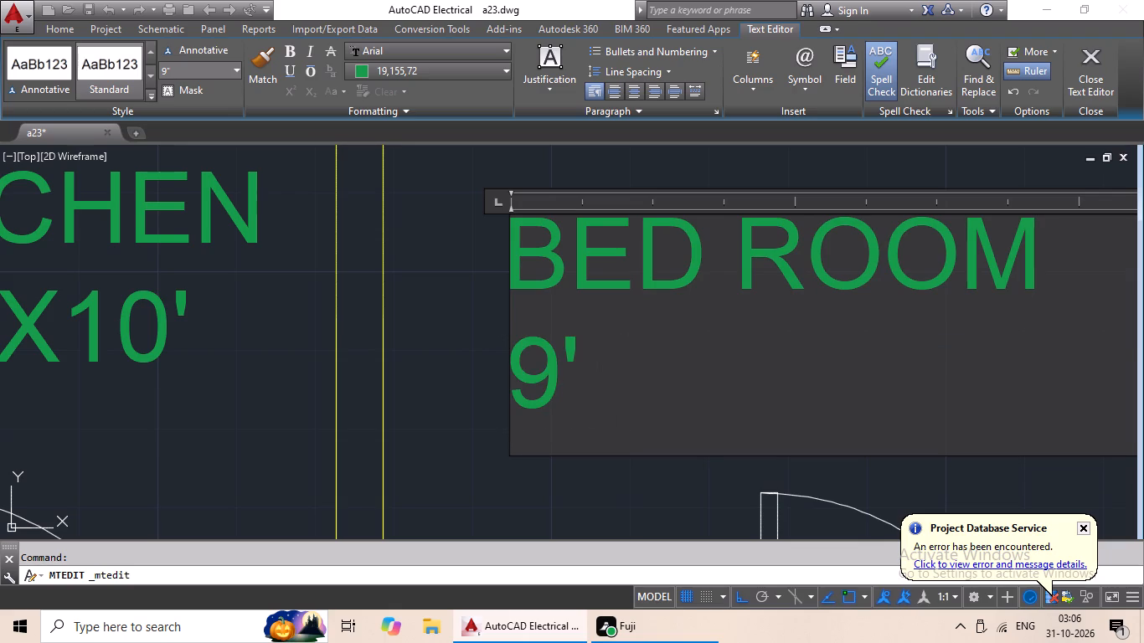
type("X10'")
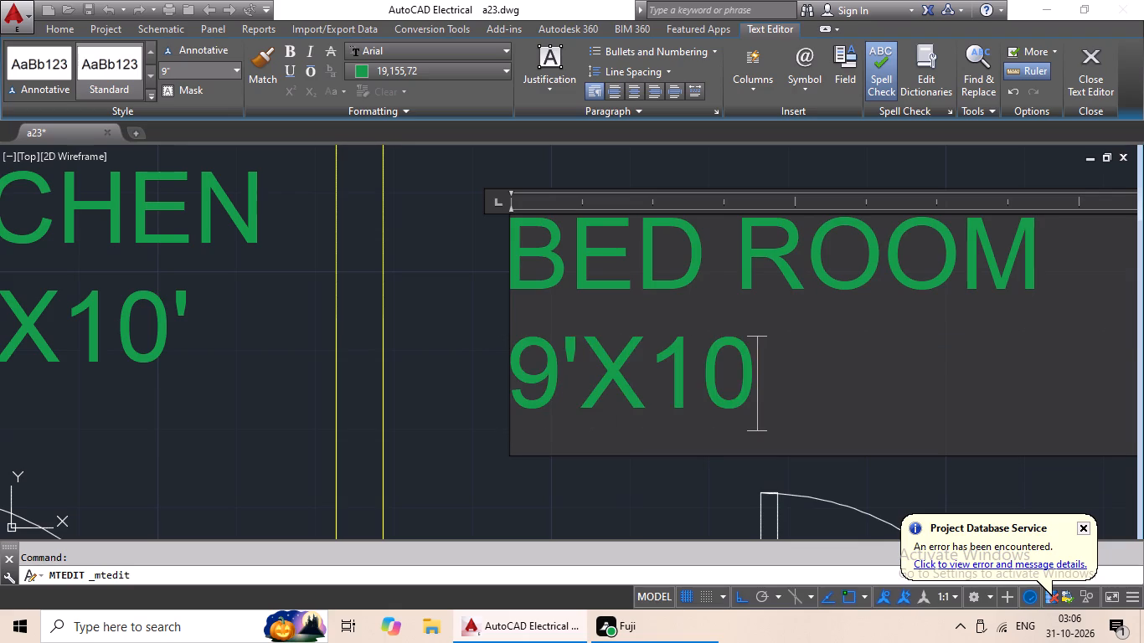
Indent the right flat's 9'X10' line with spaces to centre it under BED ROOM, and finish editing the label.
left_click(513, 365)
key("space")
key("space")
key("space")
key("space")
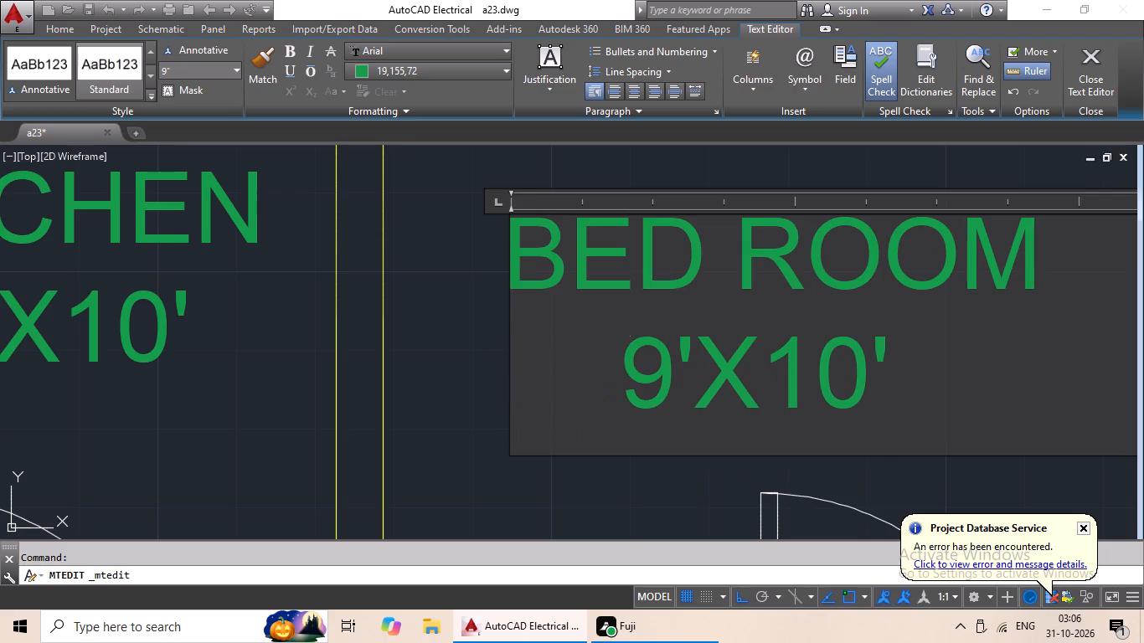
key("space")
left_click(471, 354)
Replace the KITCHEN label above the sofa set in the left flat with HALL, indented with spaces.
scroll(507, 351, "down", 3)
middle_click_drag(528, 347, 593, 320)
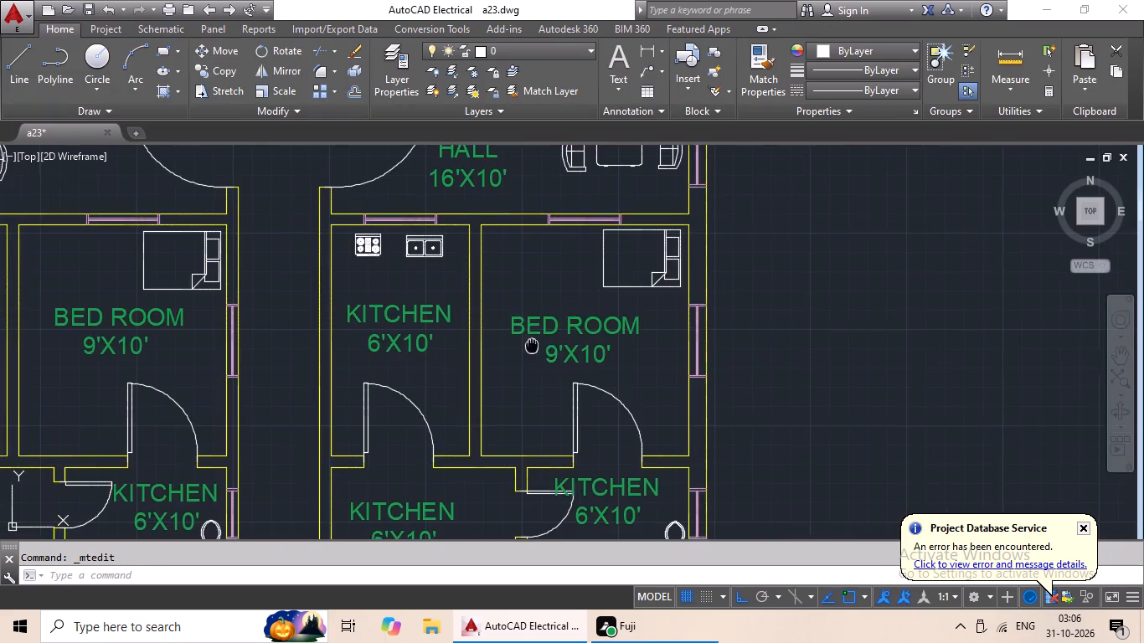
middle_click_drag(593, 320, 660, 296)
scroll(661, 317, "down", 2)
middle_click_drag(648, 356, 725, 285)
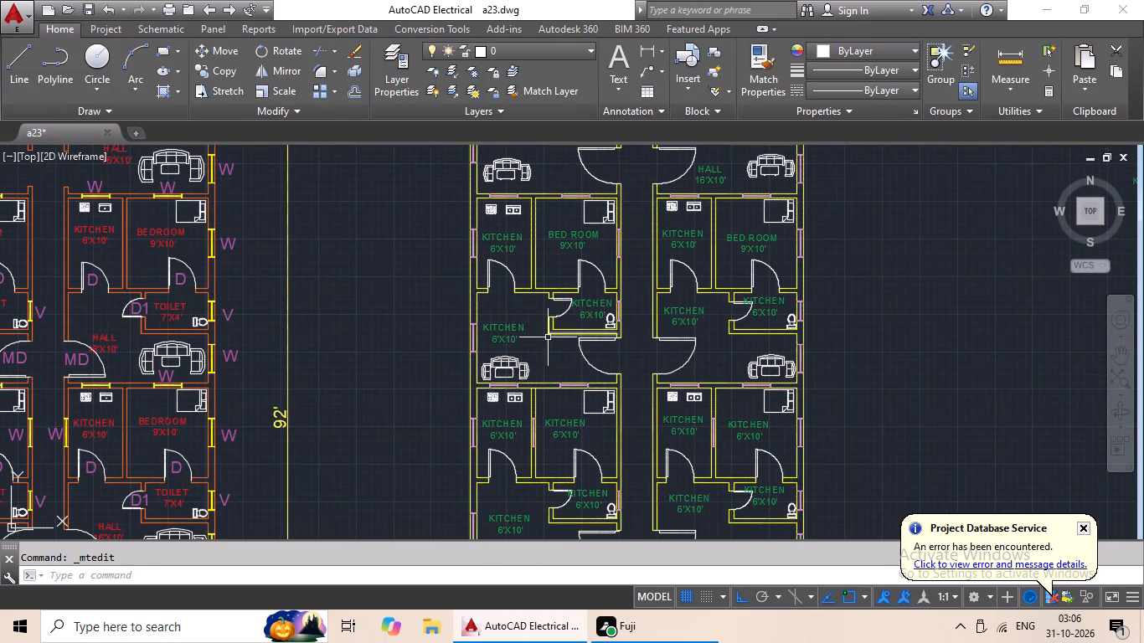
double_click(515, 337)
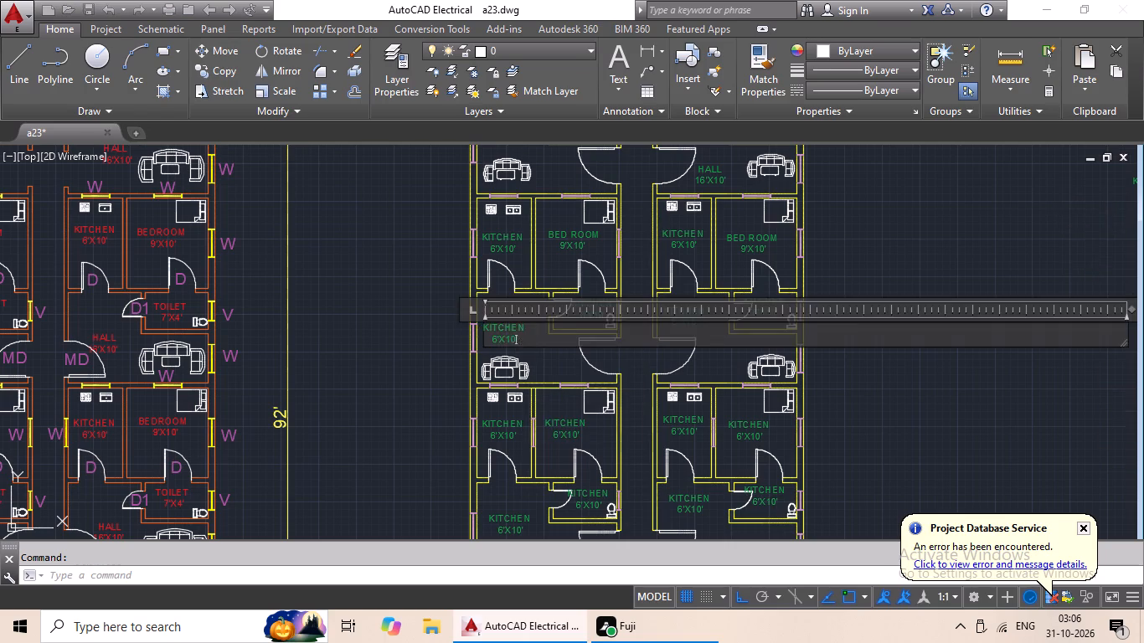
scroll(519, 339, "up", 3)
left_click(540, 342)
key("BackSpace")
key("BackSpace")
key("BackSpace")
key("BackSpace")
key("BackSpace")
key("BackSpace")
key("BackSpace")
key("BackSpace")
key("BackSpace")
key("BackSpace")
key("BackSpace")
key("BackSpace")
key("BackSpace")
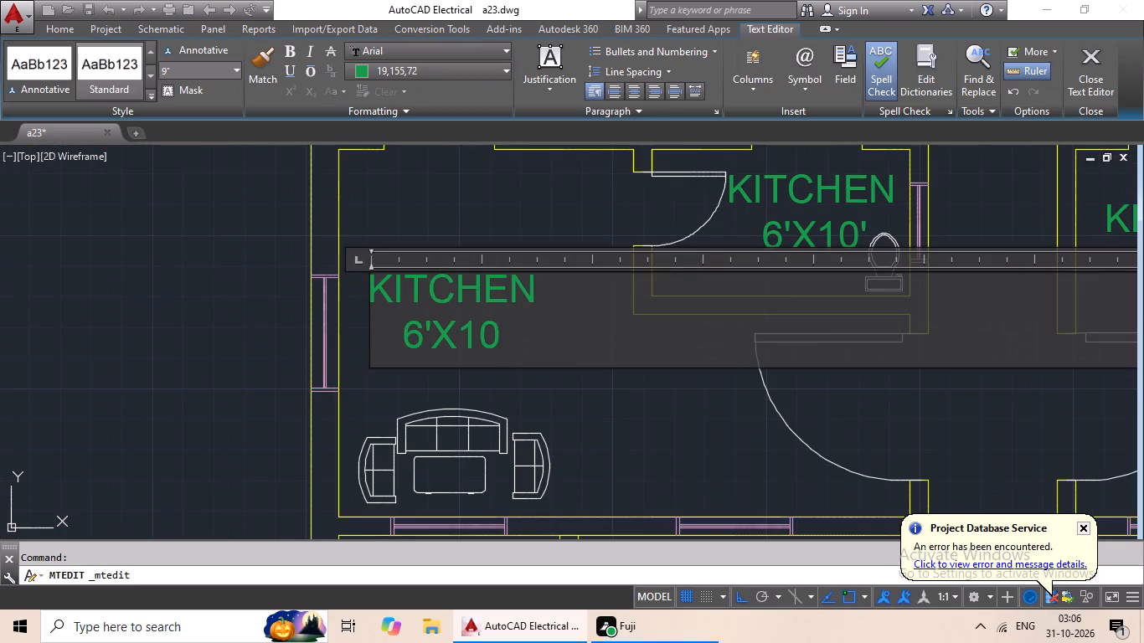
key("BackSpace")
key("BackSpace")
key("BackSpace")
key("BackSpace")
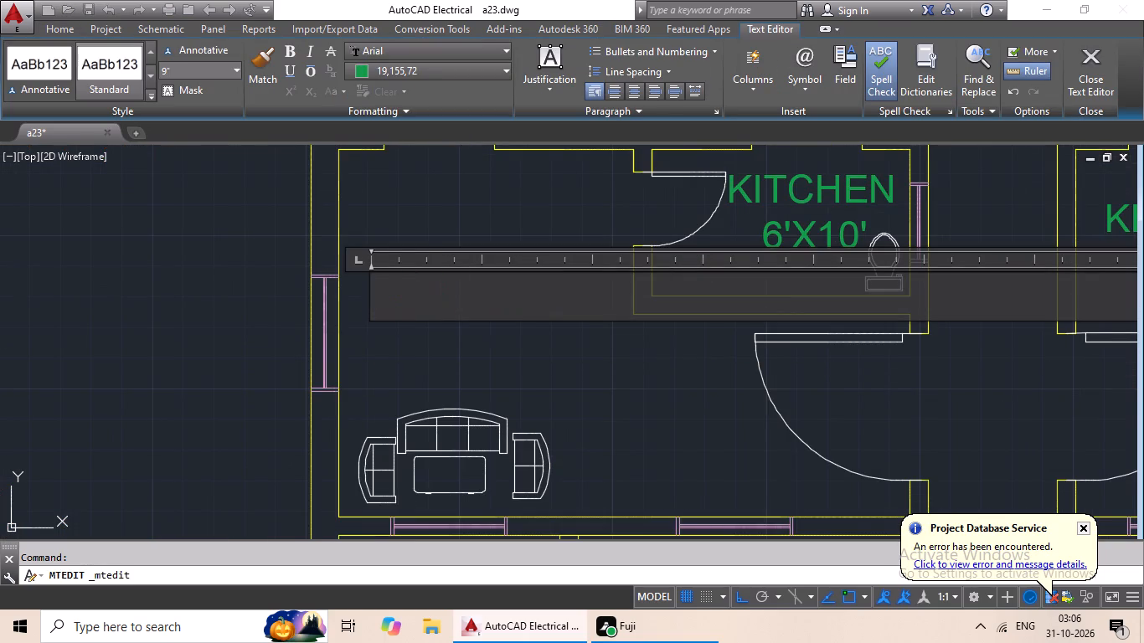
type("HALL")
key("space")
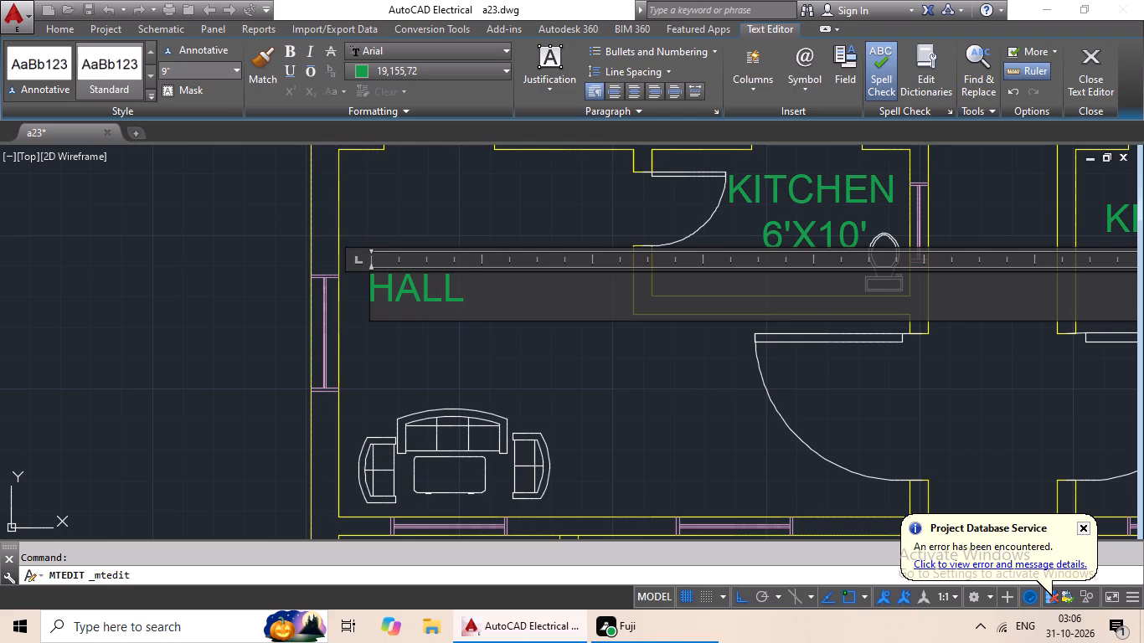
left_click(375, 290)
key("space")
key("space")
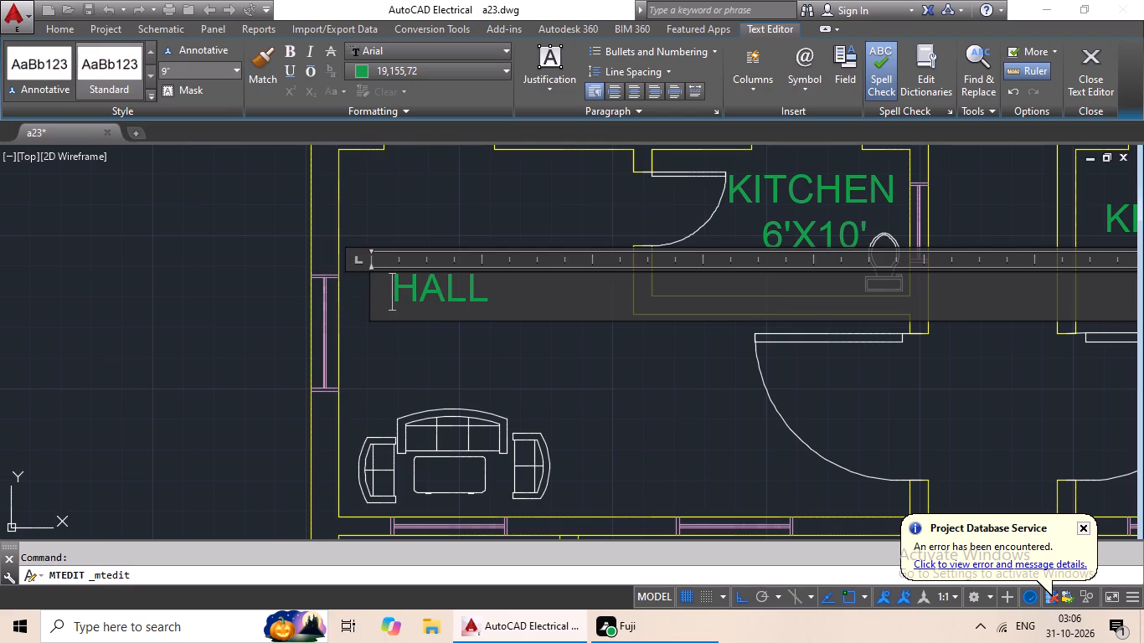
key("space")
key("space")
left_click(534, 289)
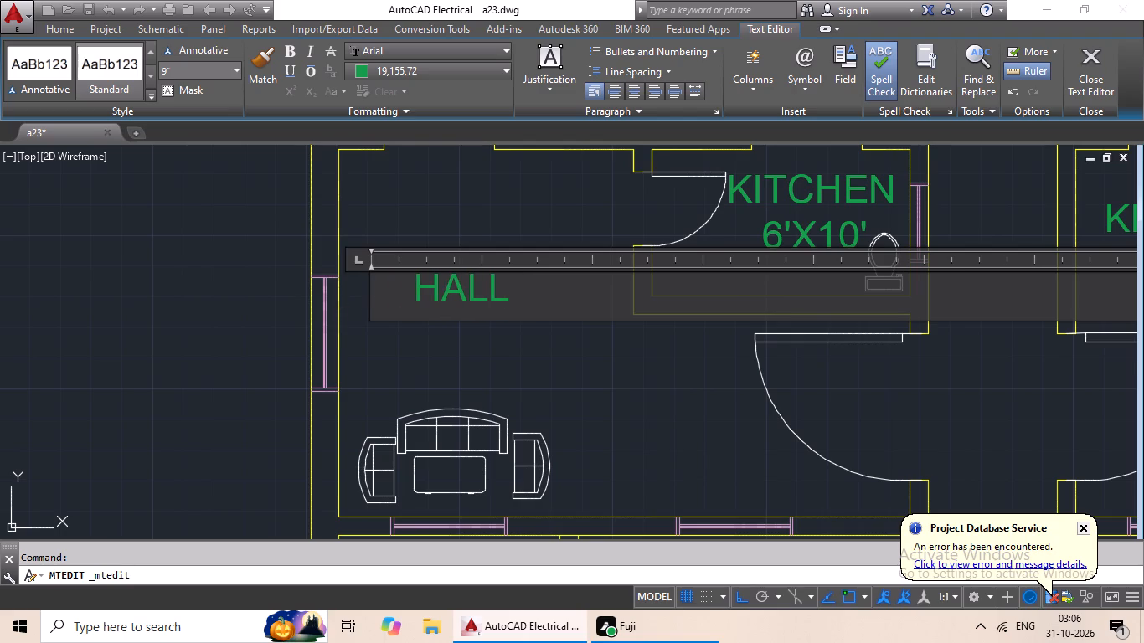
Add a 16'X10' line under HALL in the left flat, indent it with spaces to centre it, and finish editing the label.
key("Return")
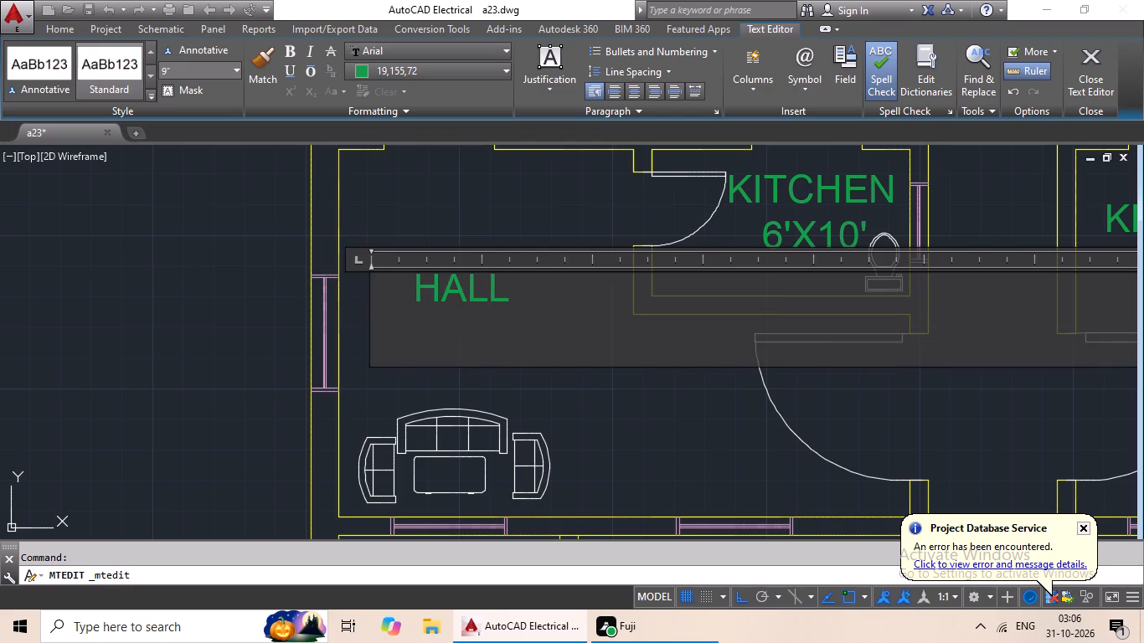
type("16'X")
type("10'")
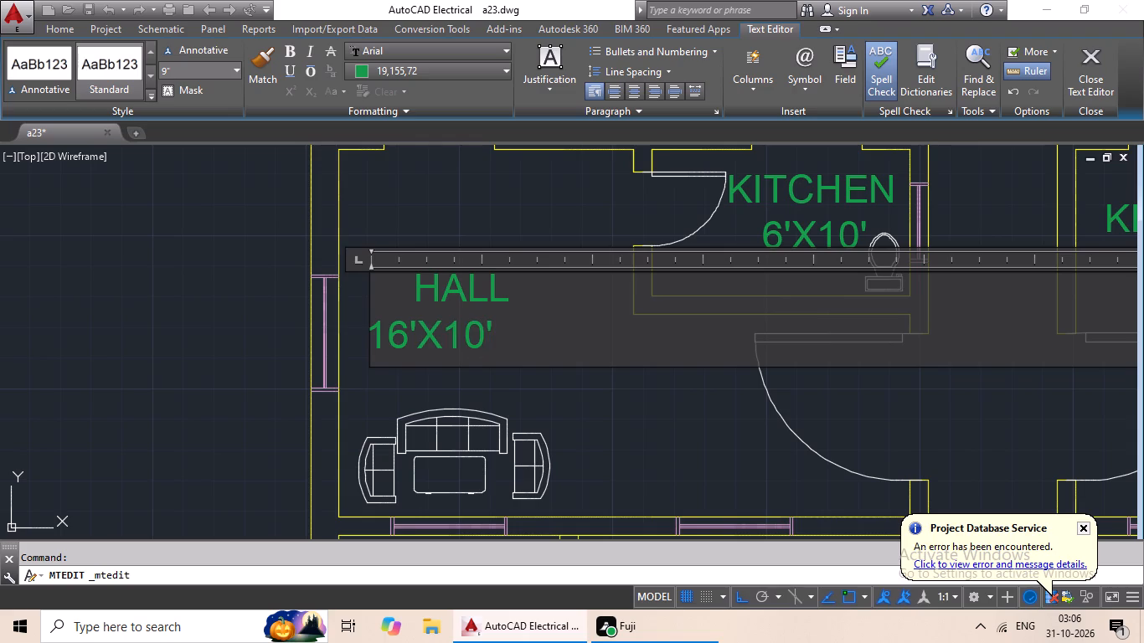
left_click(369, 336)
key("space")
key("space")
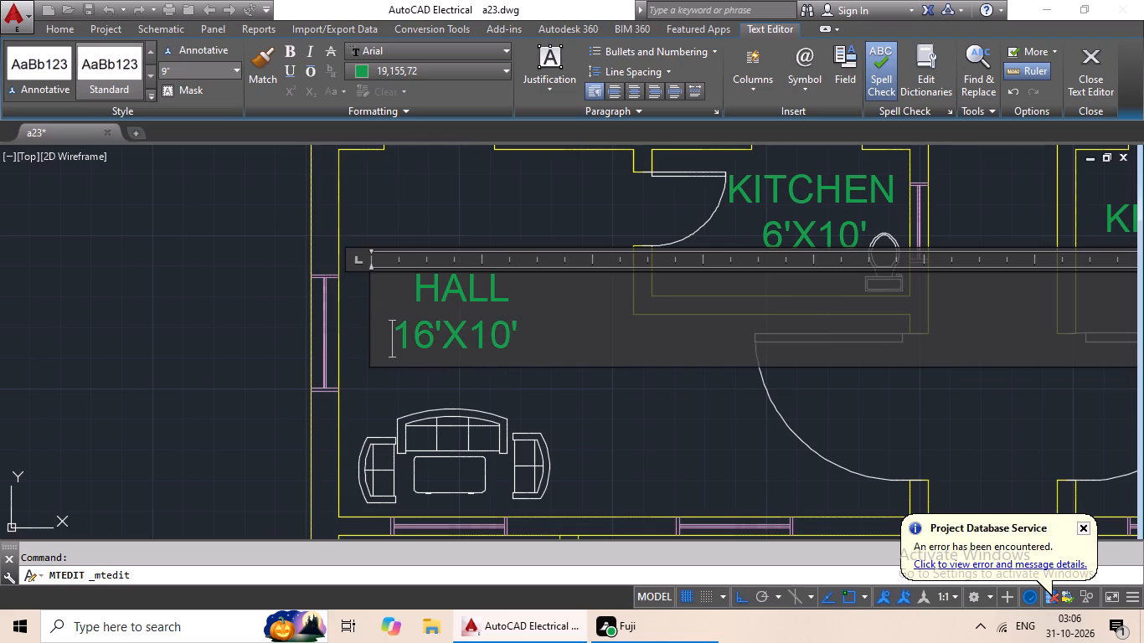
key("space")
left_click(528, 221)
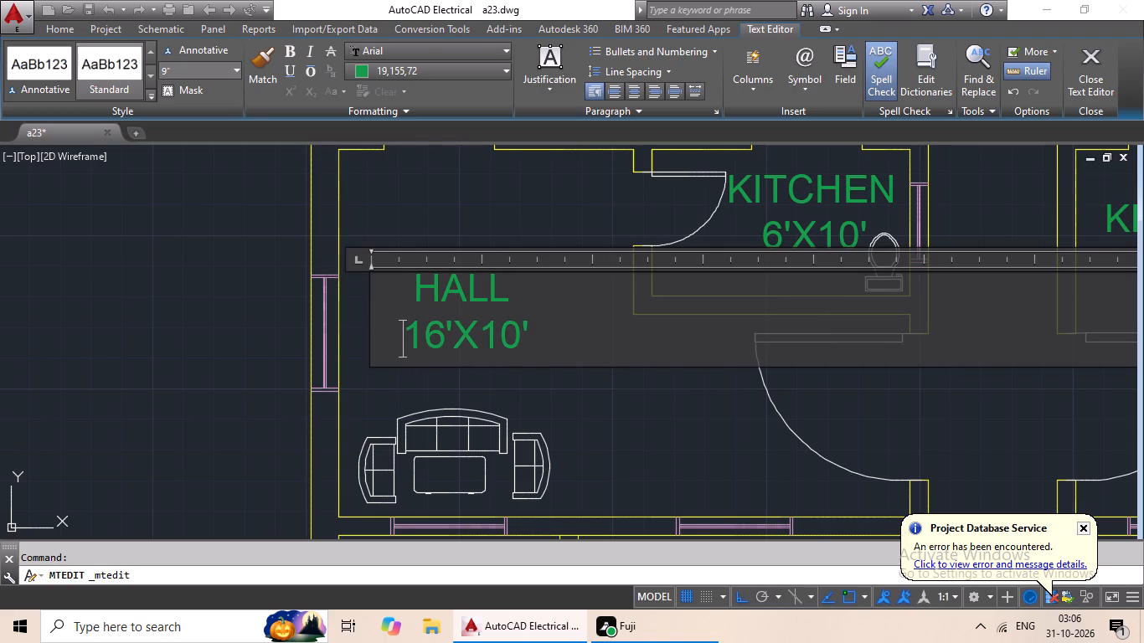
Replace the KITCHEN 6'X10' label in the left flat's toilet with TOILET, indented with two spaces.
scroll(626, 277, "down", 1)
middle_click_drag(651, 297, 560, 352)
double_click(644, 275)
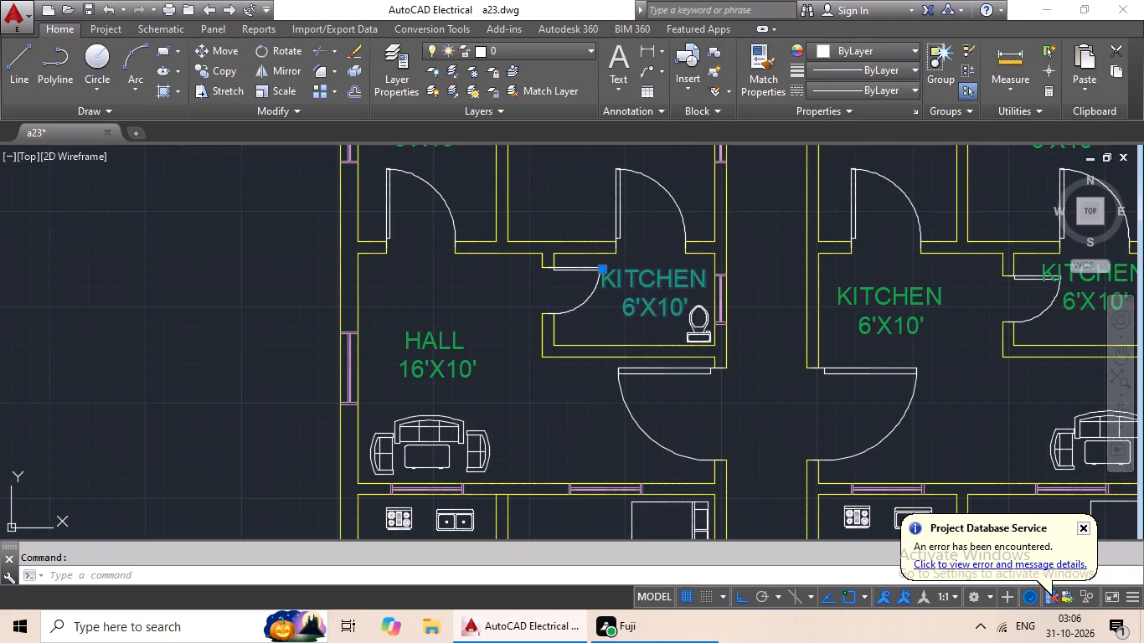
scroll(672, 285, "up", 3)
left_click(749, 342)
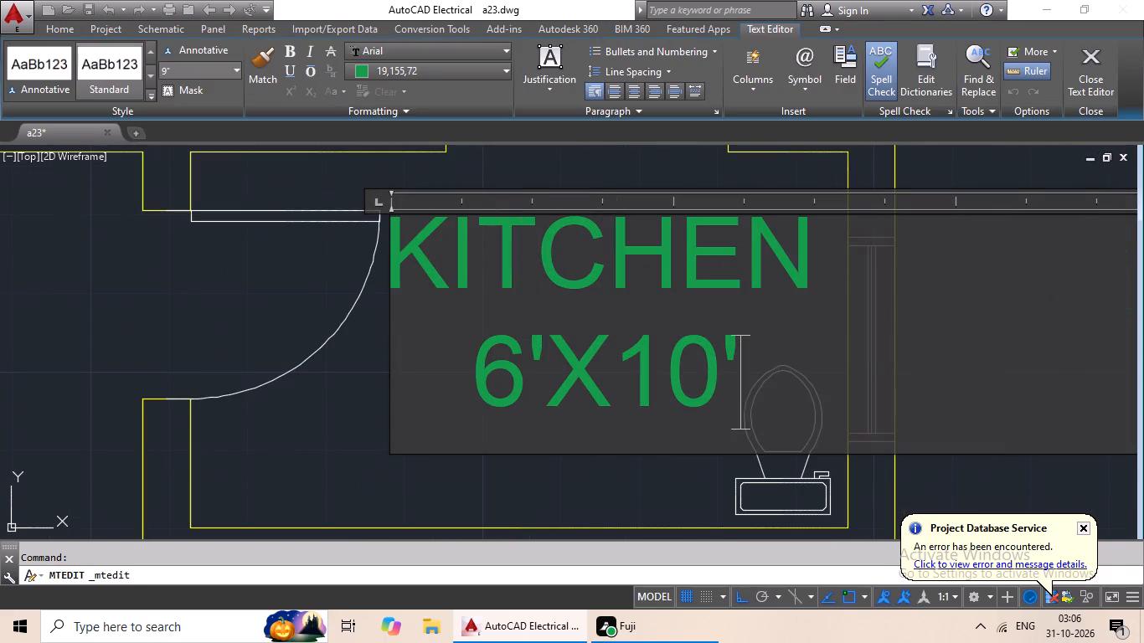
key("BackSpace")
key("BackSpace")
key("BackSpace")
key("BackSpace")
key("BackSpace")
key("BackSpace")
key("BackSpace")
key("BackSpace")
key("BackSpace")
key("BackSpace")
key("BackSpace")
key("BackSpace")
key("BackSpace")
key("BackSpace")
key("BackSpace")
key("BackSpace")
key("BackSpace")
key("BackSpace")
key("BackSpace")
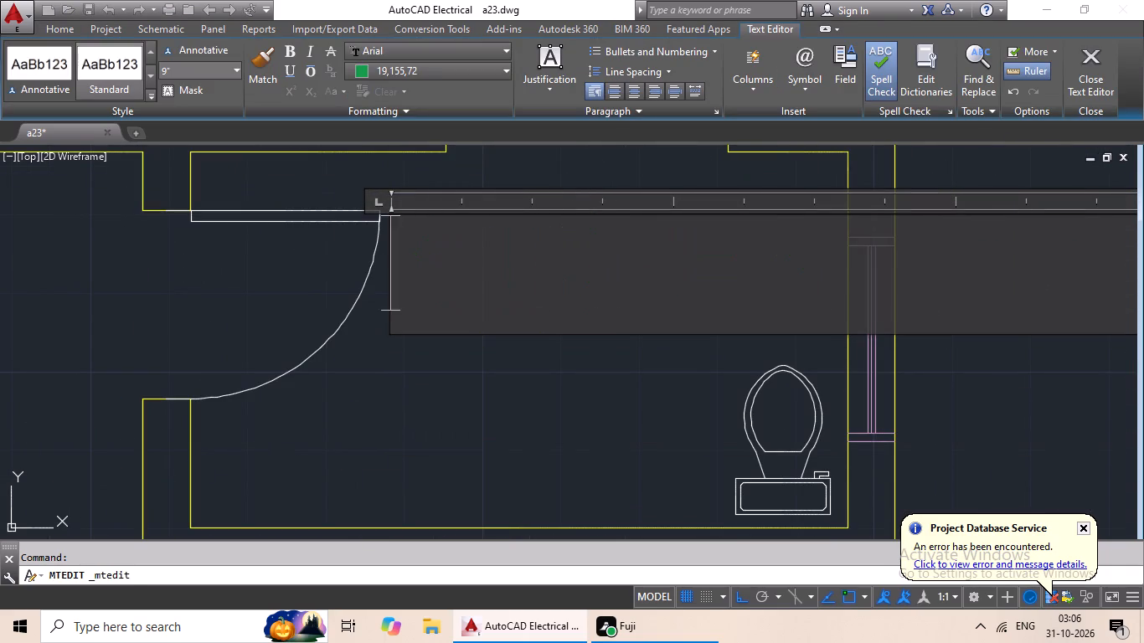
type("TOILET")
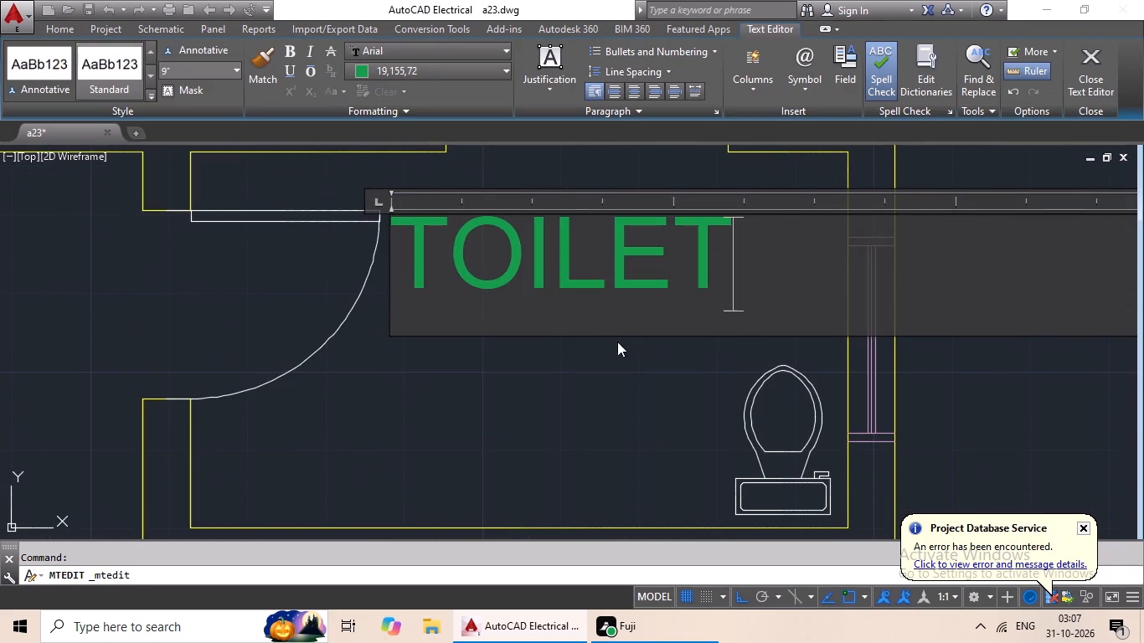
left_click(409, 252)
key("space")
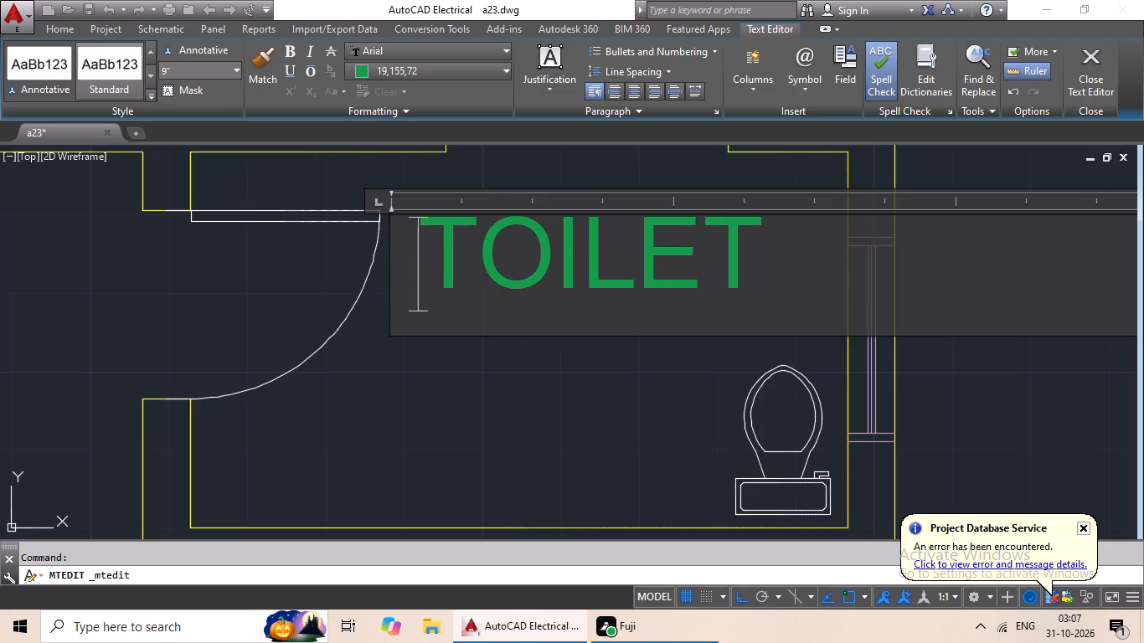
key("space")
Add a 7'X4' line under TOILET, indent it with five spaces to centre it, and finish editing the label.
left_click(792, 275)
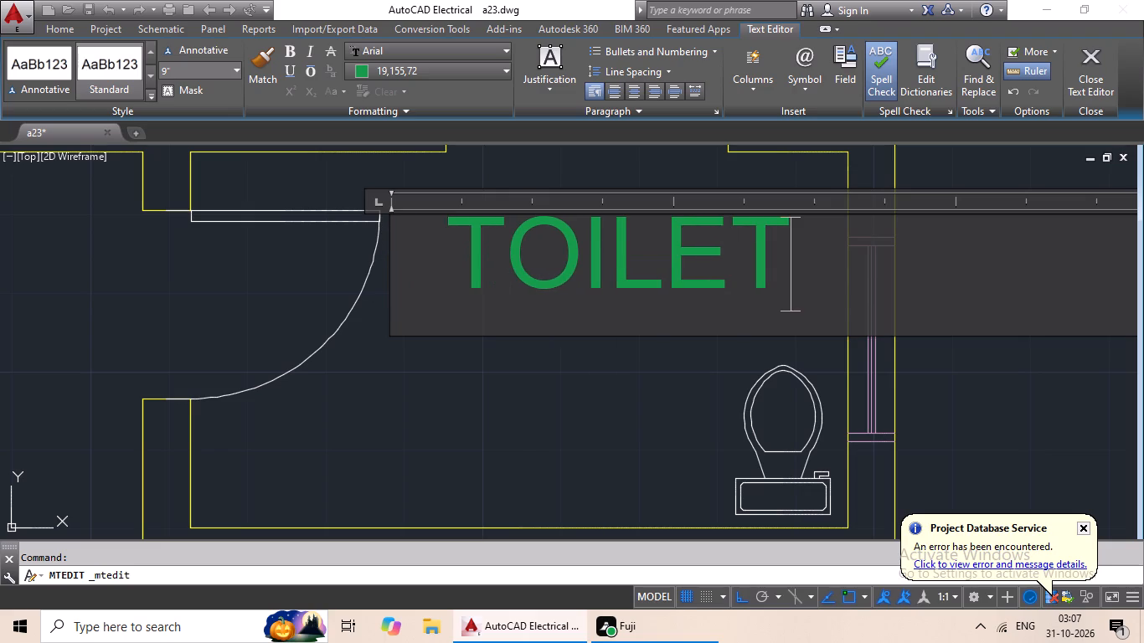
key("Return")
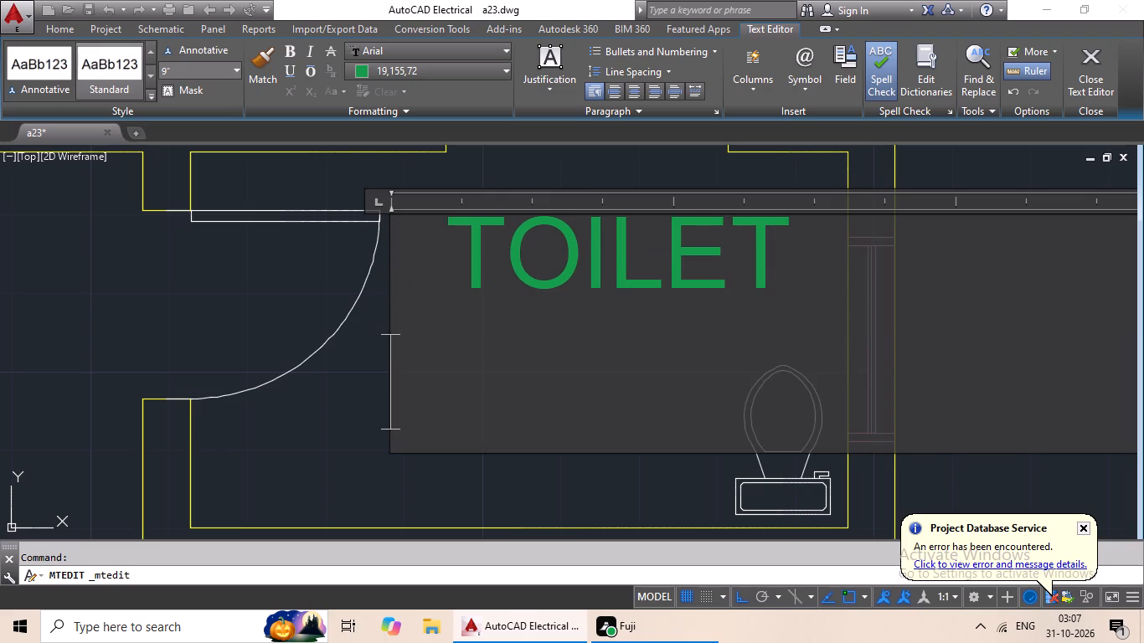
type("7'X4")
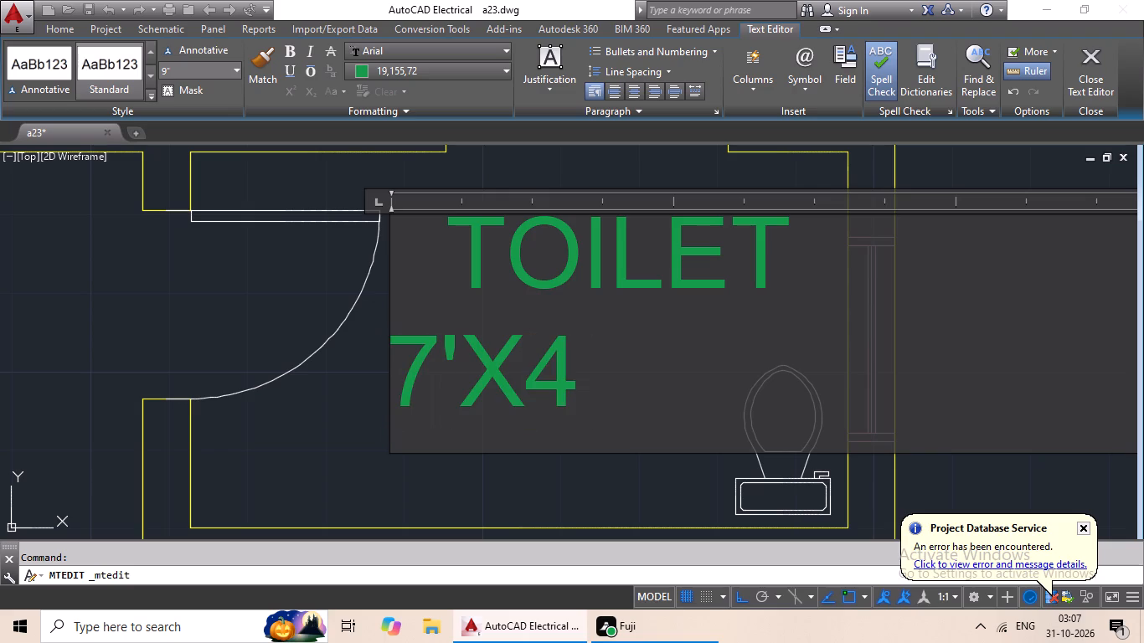
key("apostrophe")
left_click(394, 364)
key("space")
key("space")
key("space")
key("space")
key("space")
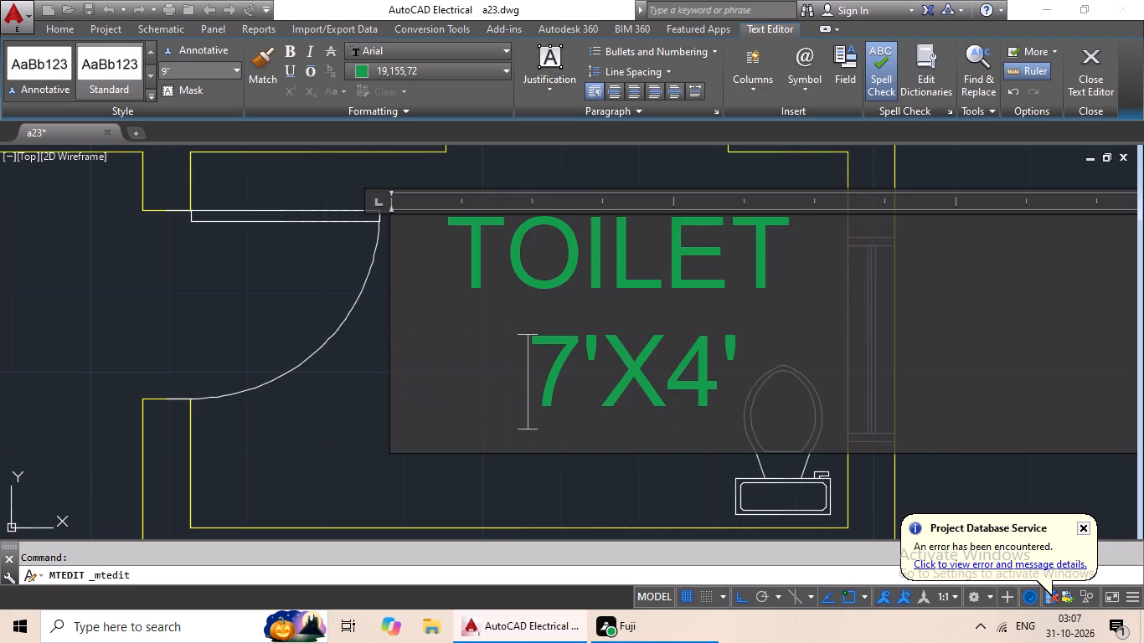
left_click(347, 435)
Replace the KITCHEN 6'X10' label in the right flat's hall, in the same row, with HALL, indented with eight spaces.
scroll(383, 423, "down", 5)
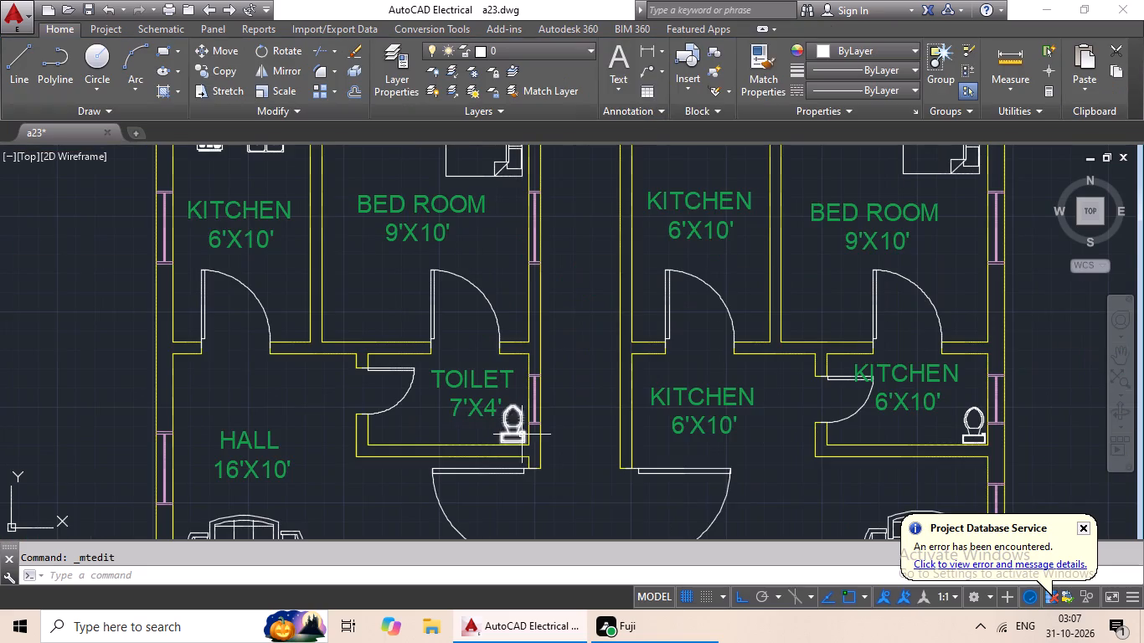
middle_click_drag(562, 430, 420, 400)
scroll(613, 417, "down", 2)
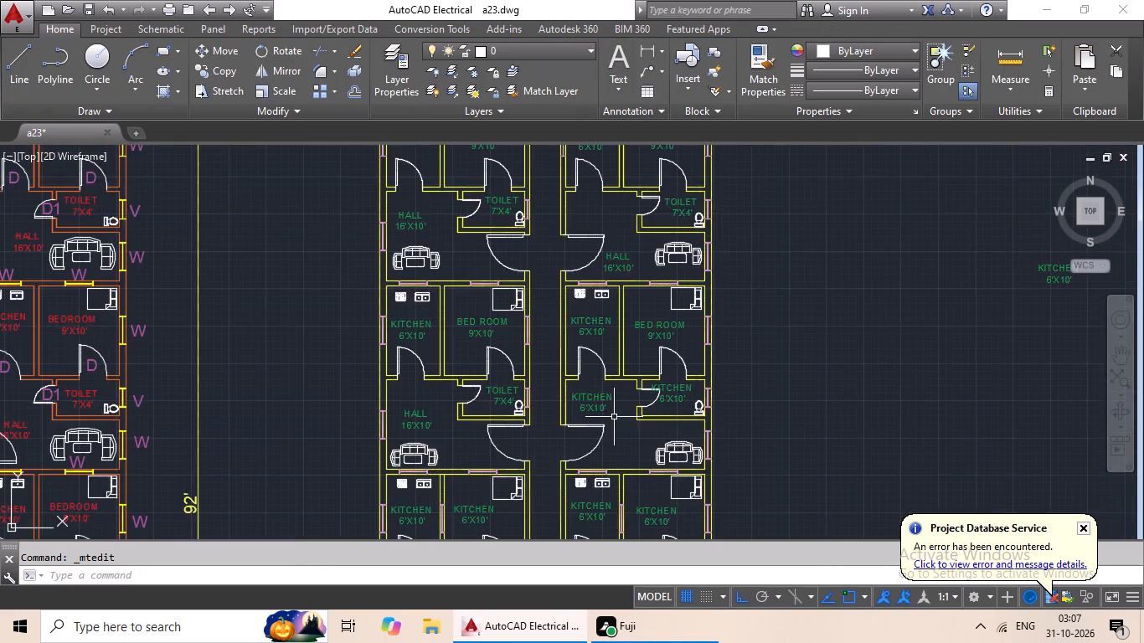
middle_click_drag(616, 417, 536, 399)
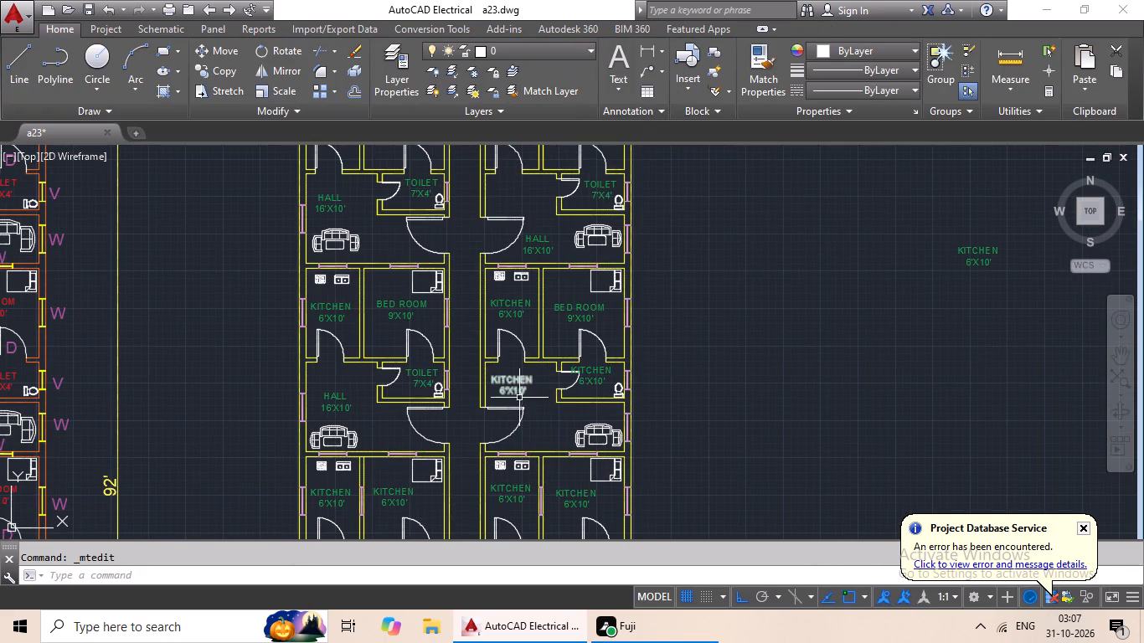
double_click(522, 388)
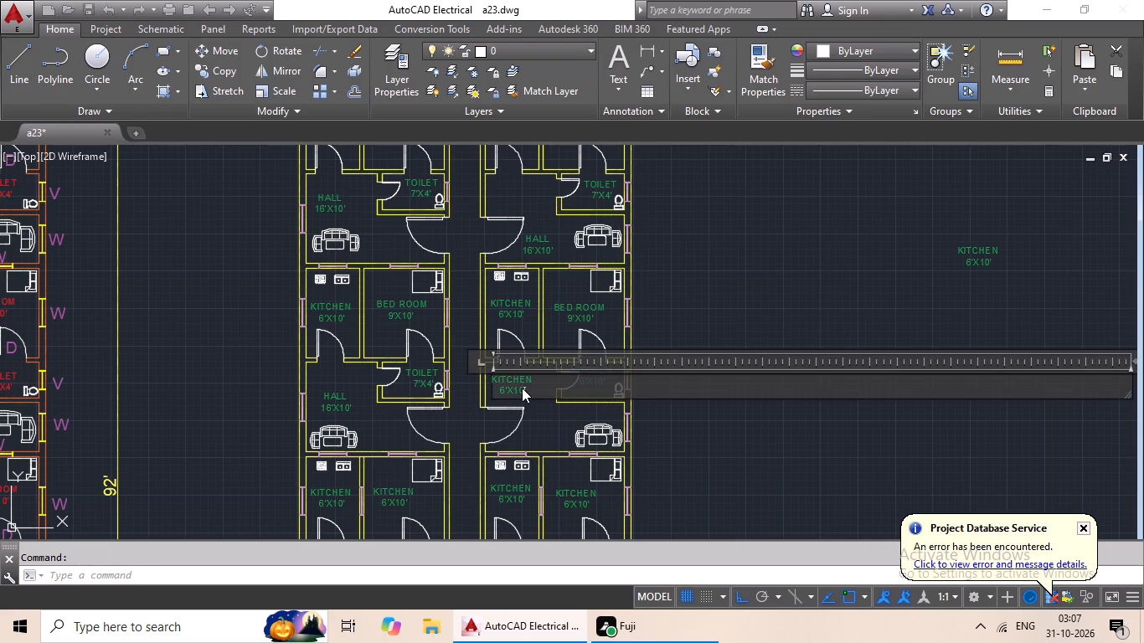
scroll(522, 388, "up", 5)
left_click(616, 399)
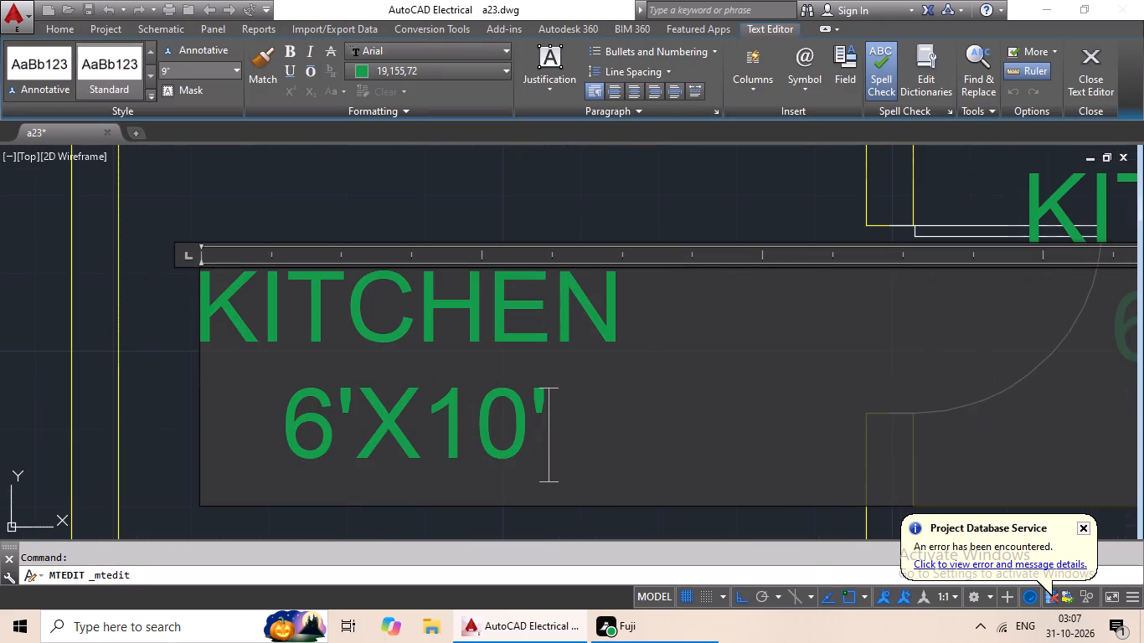
key("BackSpace")
key("BackSpace")
key("BackSpace")
key("BackSpace")
key("BackSpace")
key("BackSpace")
key("BackSpace")
key("BackSpace")
key("BackSpace")
key("BackSpace")
key("BackSpace")
key("BackSpace")
key("BackSpace")
key("BackSpace")
key("BackSpace")
key("BackSpace")
key("BackSpace")
key("BackSpace")
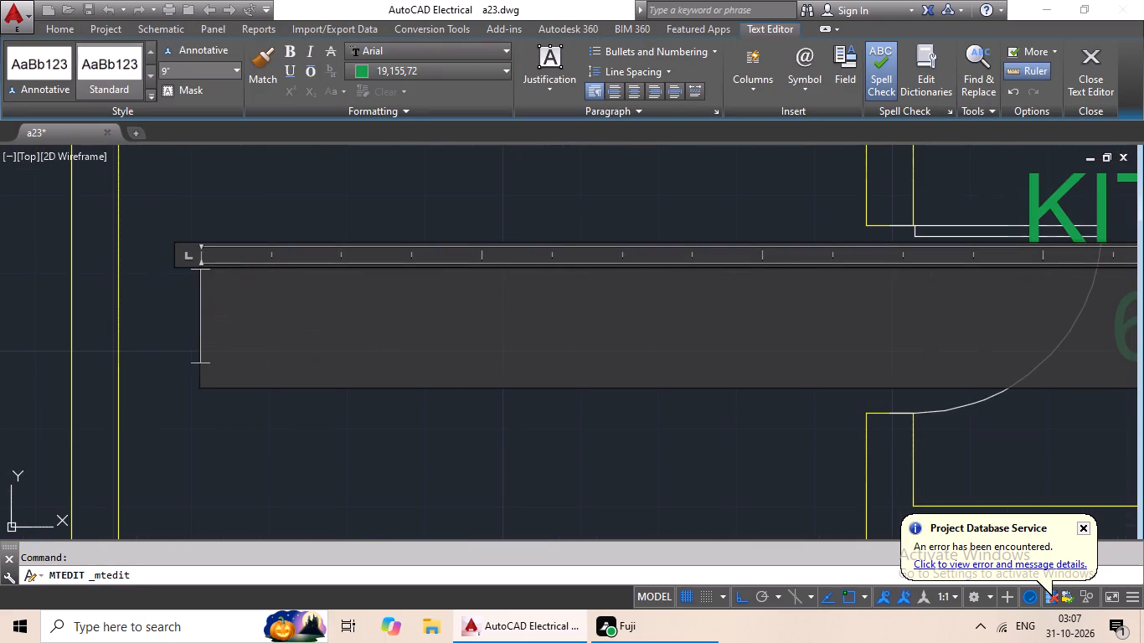
type("HALL")
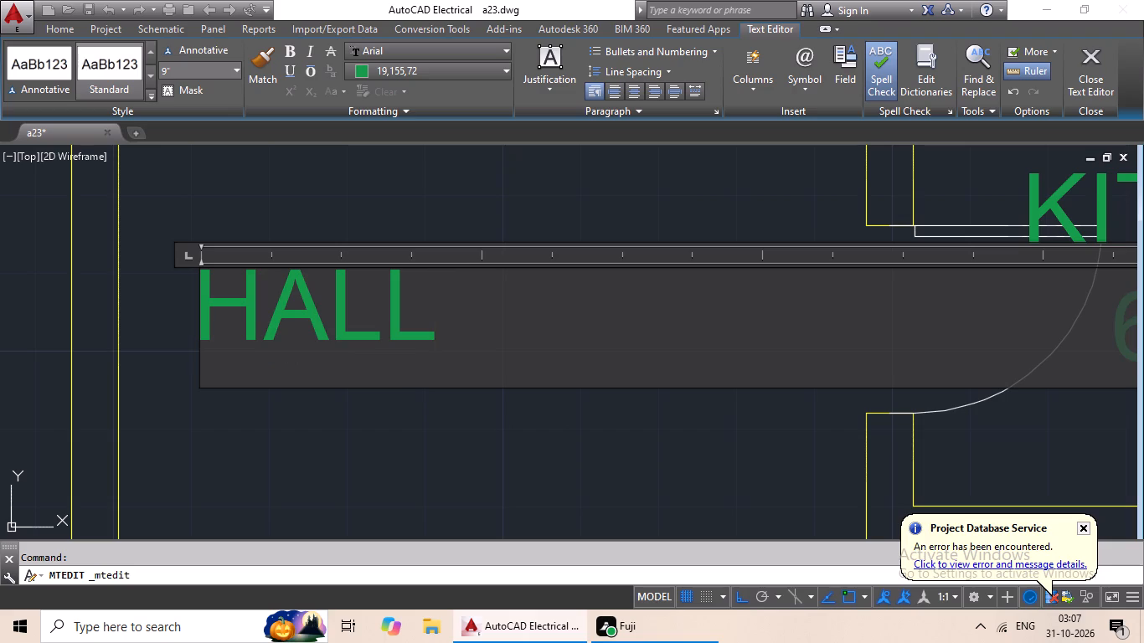
left_click(221, 304)
key("space")
key("space")
key("space")
key("space")
key("space")
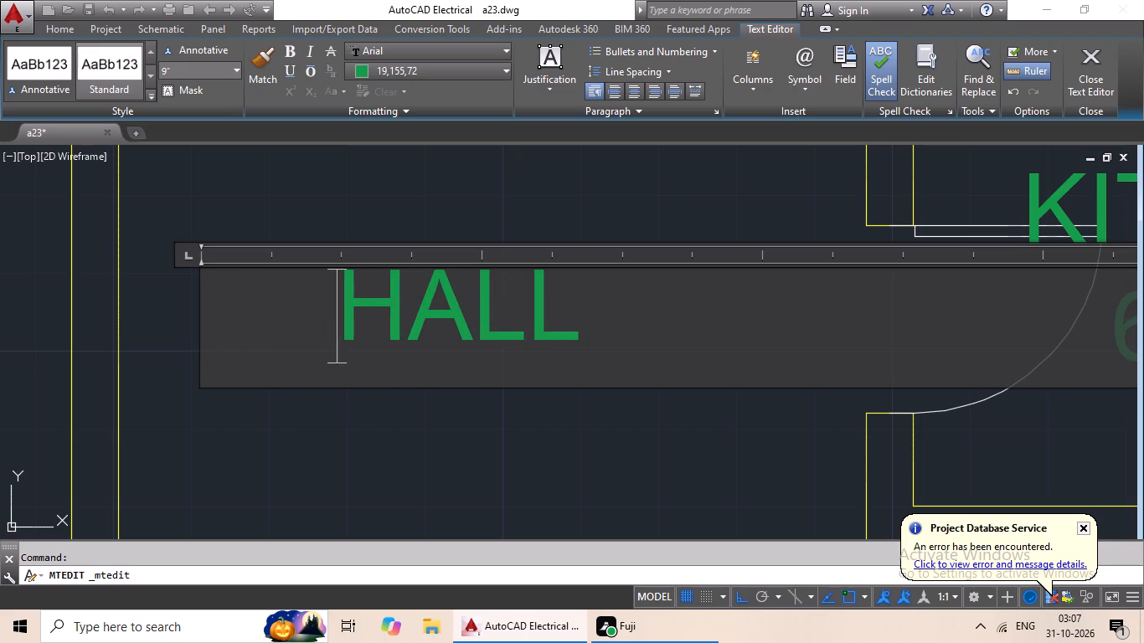
key("space")
key("space")
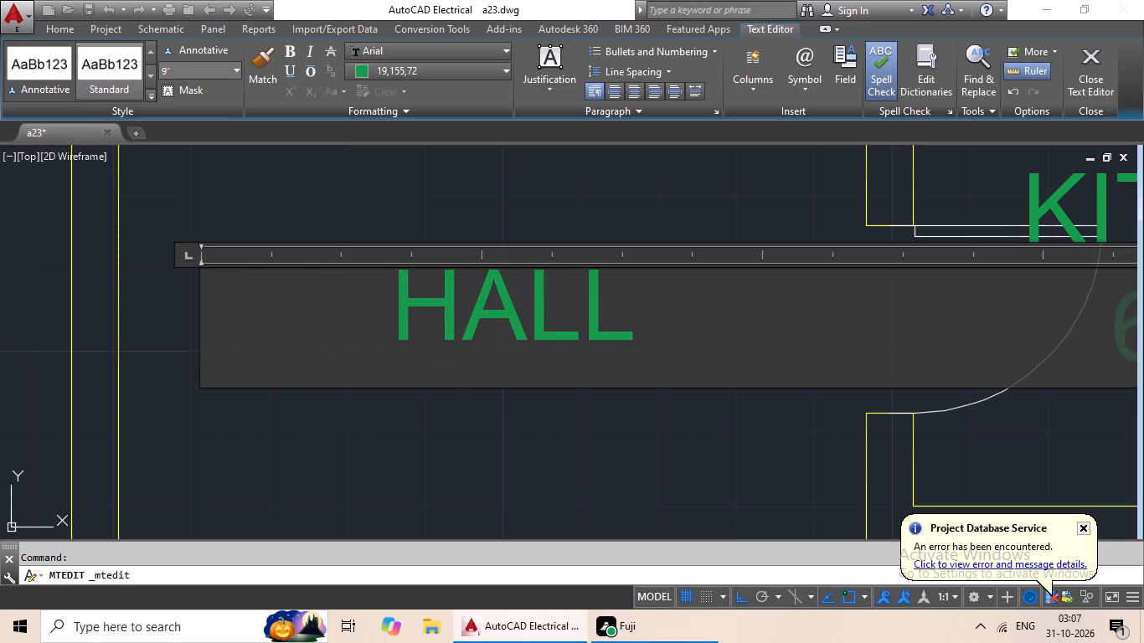
key("space")
Add a 16'X10' line under the right flat's HALL, indent it with seven spaces to centre it, and finish editing the label.
left_click(656, 316)
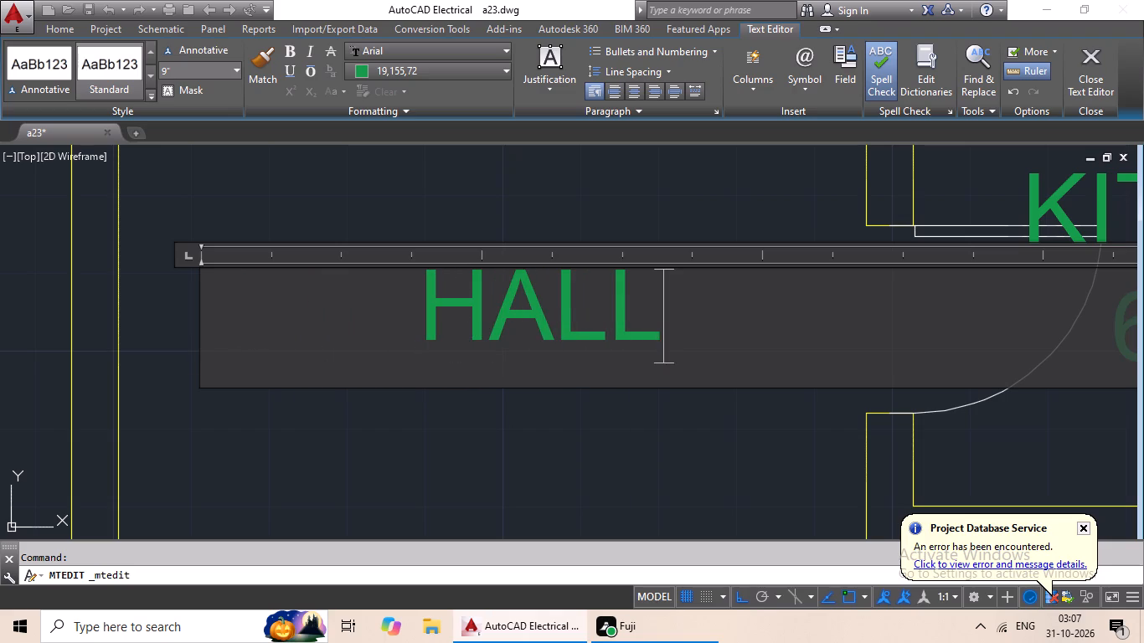
key("Return")
type("16'X10")
key("apostrophe")
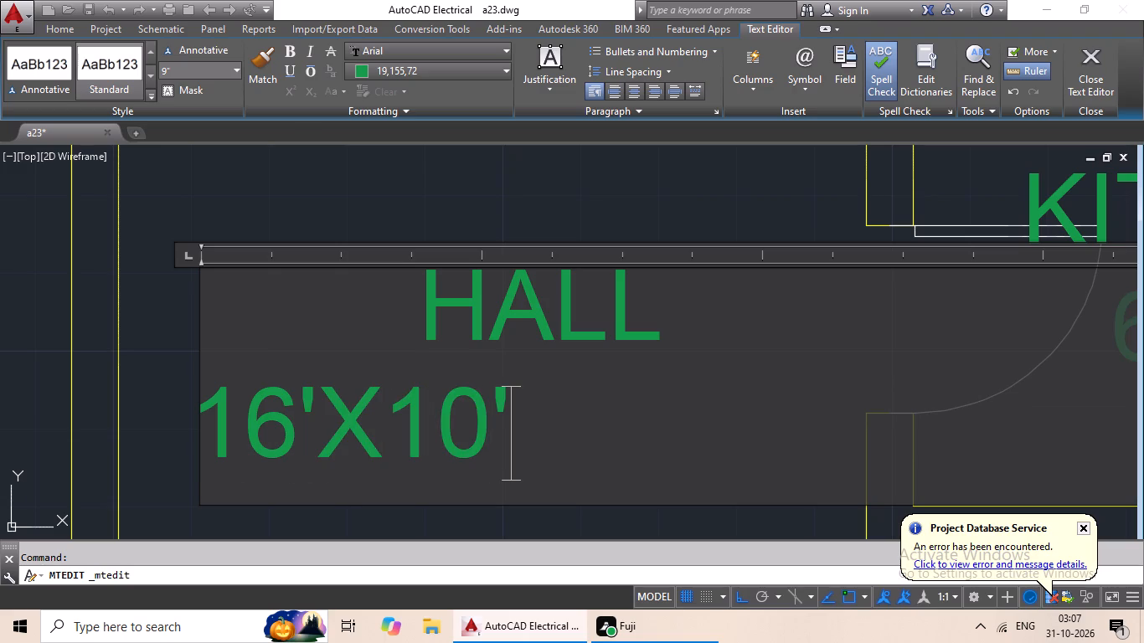
left_click(209, 421)
key("space")
key("space")
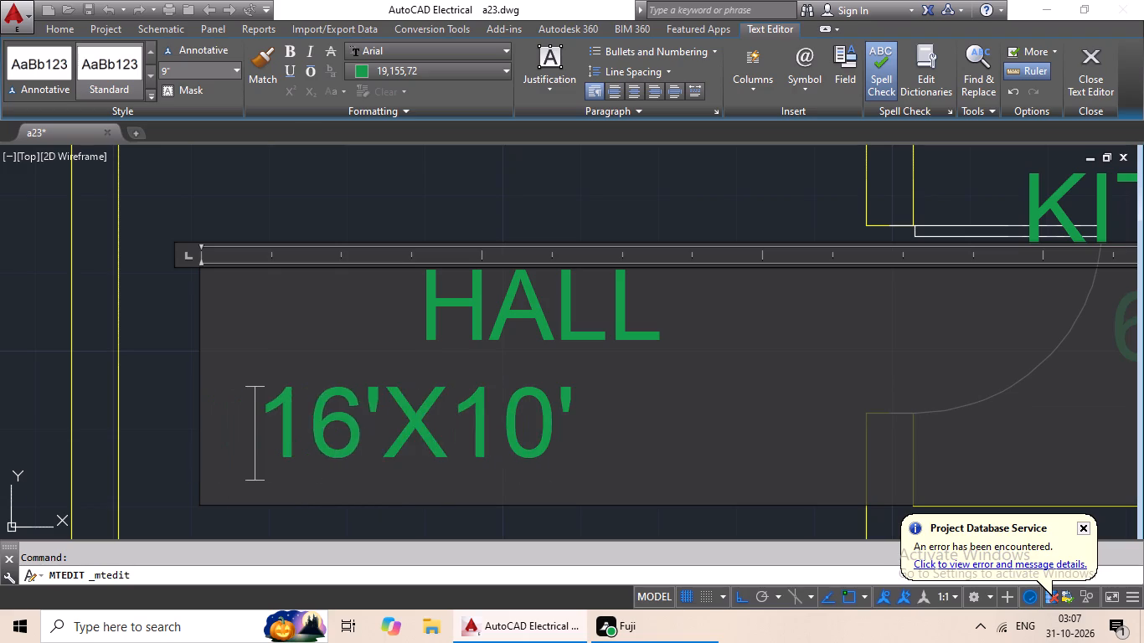
key("space")
key("space")
key("space")
key("space")
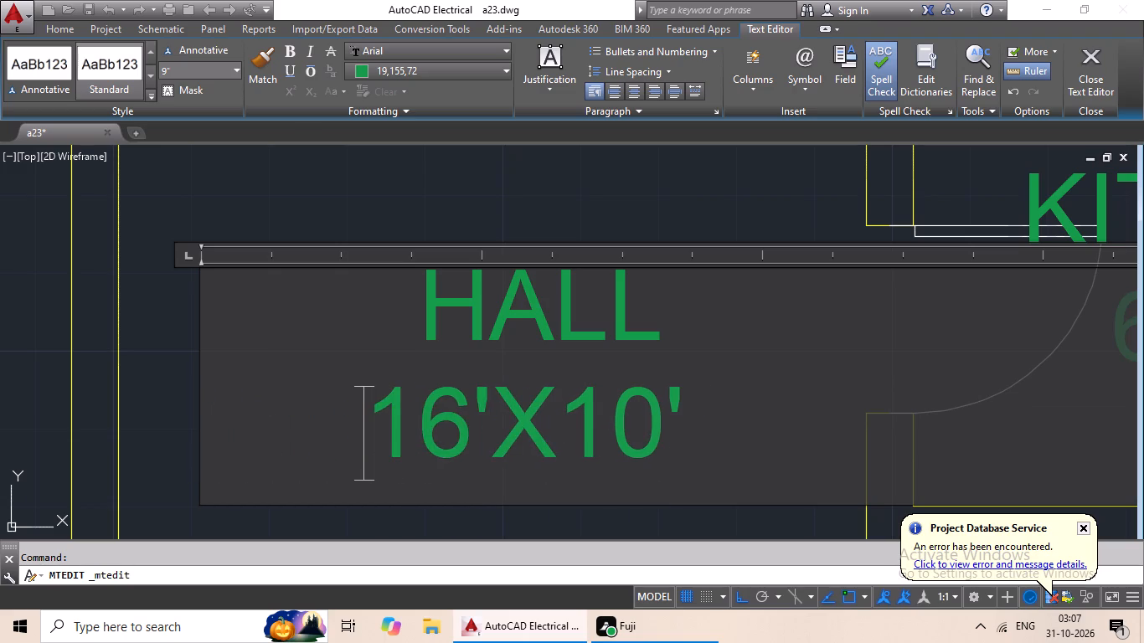
key("space")
left_click(582, 224)
Replace the KITCHEN 6'X10' label in the right flat's toilet, in the same row, with TOILET, indented with five spaces.
scroll(629, 257, "down", 4)
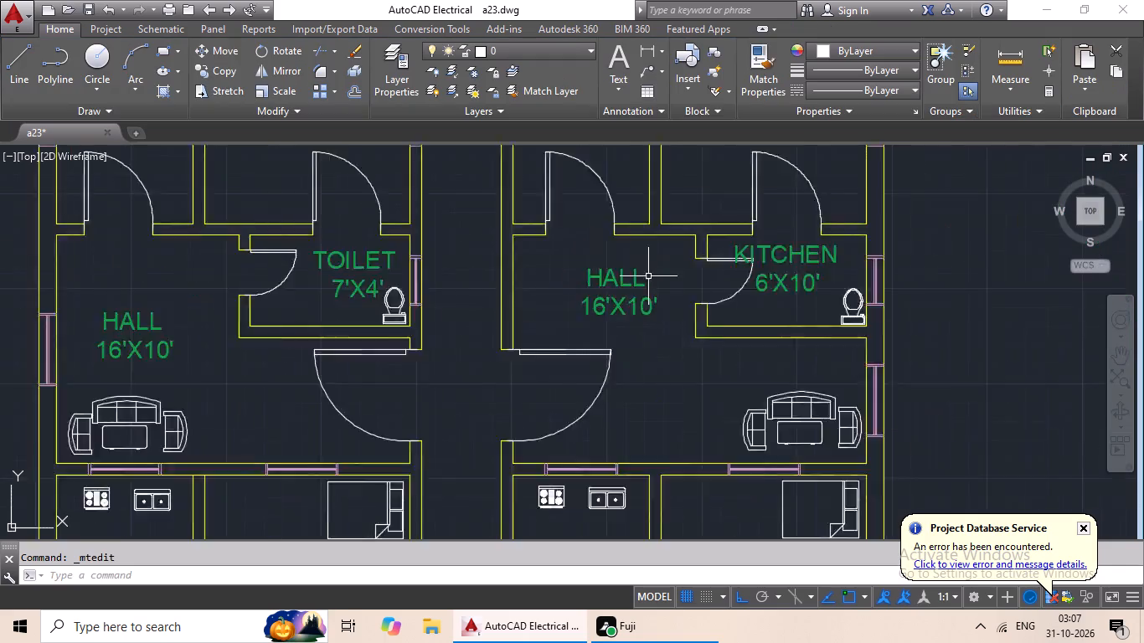
scroll(648, 277, "down", 1)
scroll(712, 272, "up", 3)
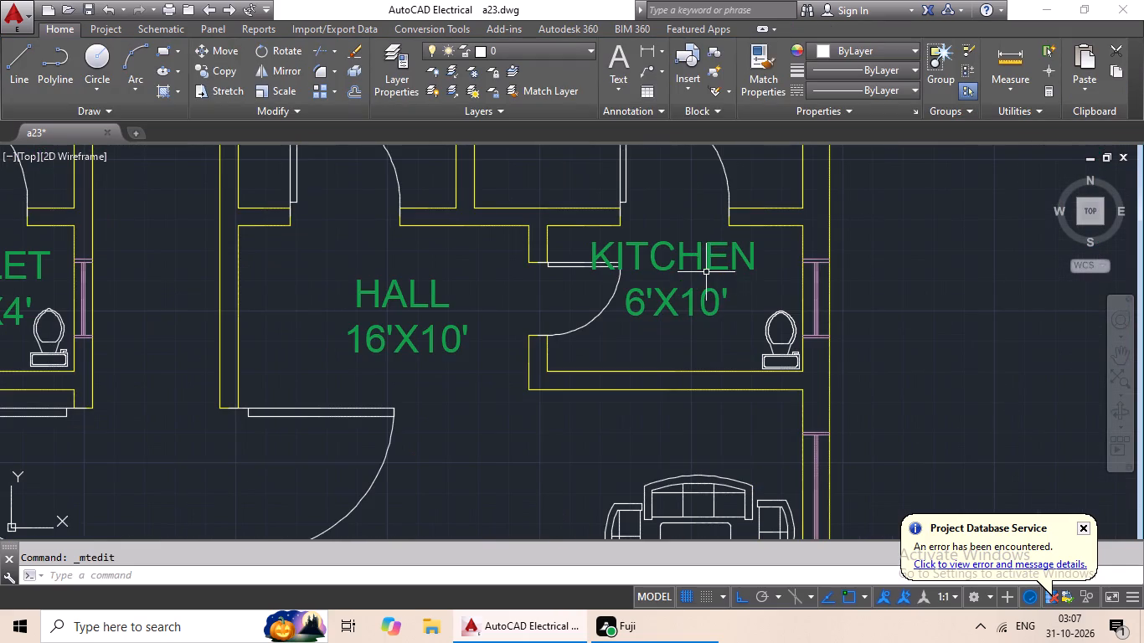
scroll(703, 273, "down", 1)
double_click(700, 269)
scroll(700, 269, "up", 3)
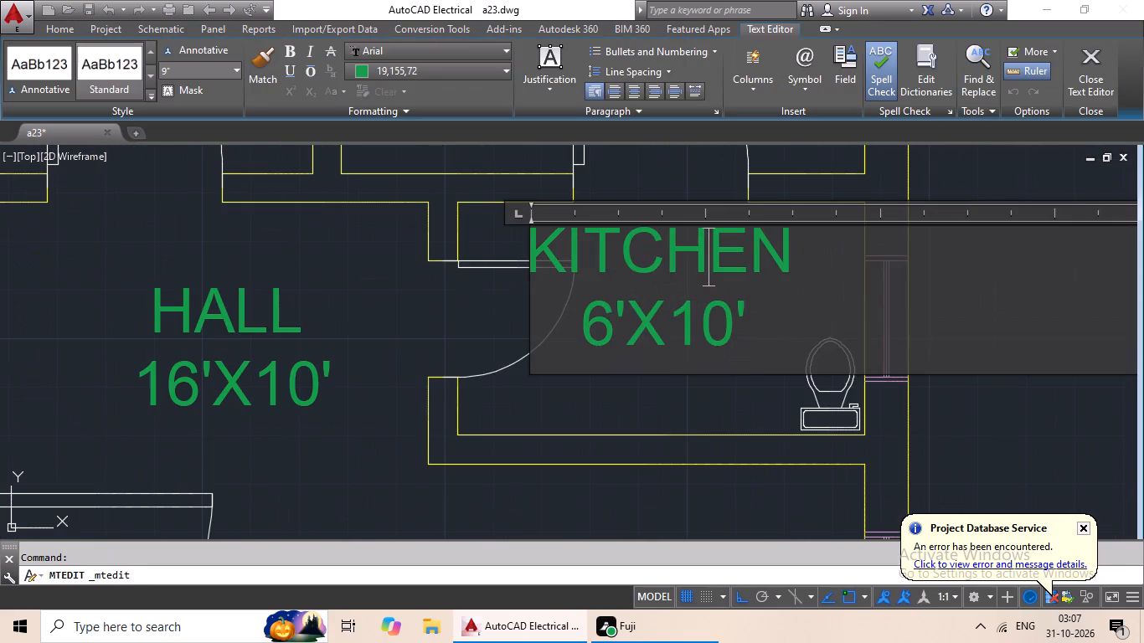
left_click(745, 315)
key("BackSpace")
key("BackSpace")
key("BackSpace")
key("BackSpace")
key("BackSpace")
key("BackSpace")
key("BackSpace")
key("BackSpace")
key("BackSpace")
key("BackSpace")
key("BackSpace")
key("BackSpace")
key("BackSpace")
key("BackSpace")
key("BackSpace")
key("BackSpace")
key("BackSpace")
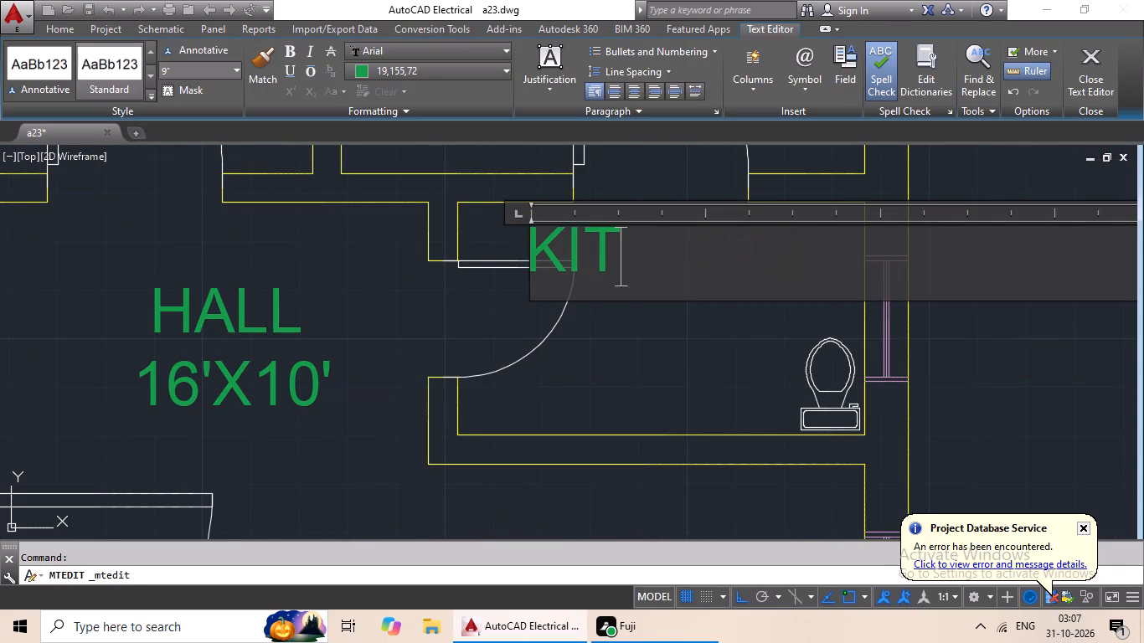
type("TOILET")
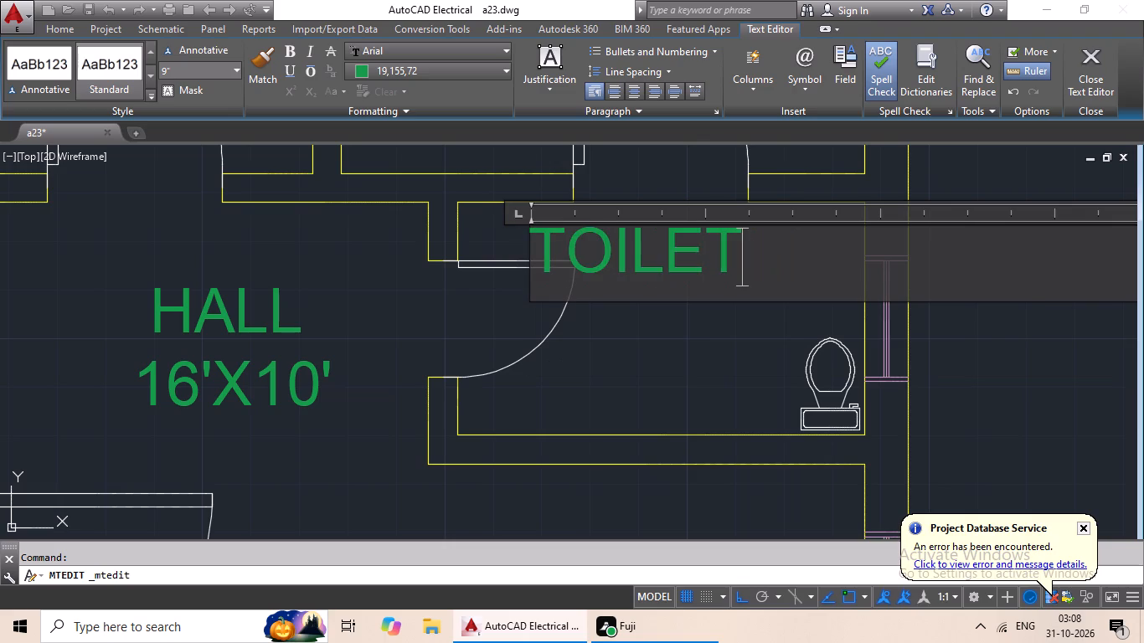
left_click(541, 255)
key("space")
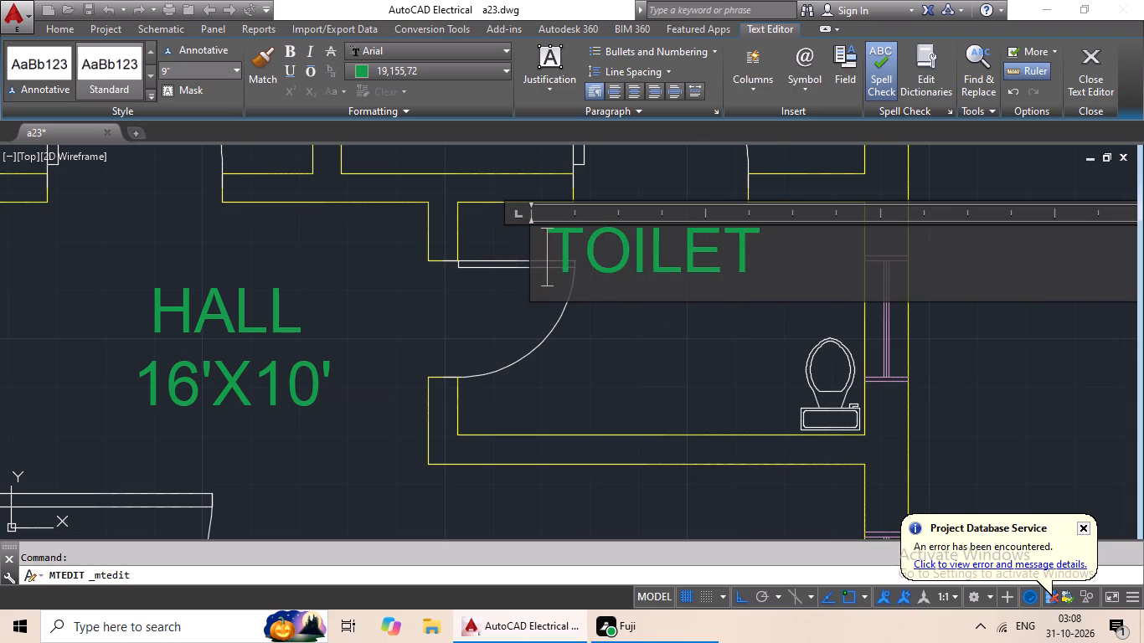
key("space")
key("space")
key("space")
key("space")
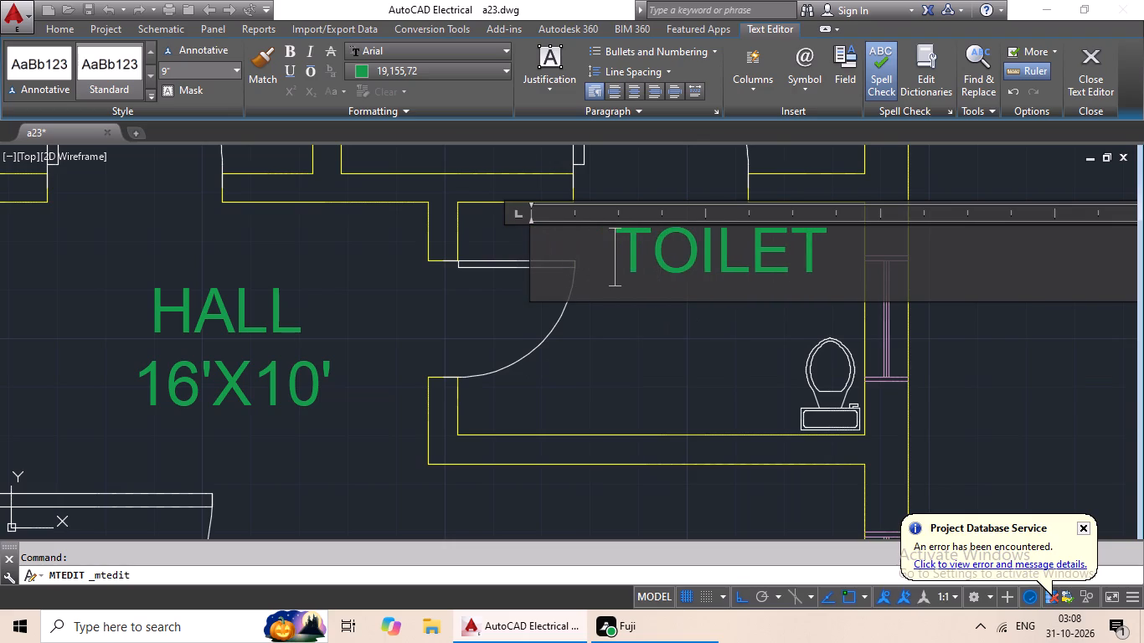
left_click(847, 250)
key("BackSpace")
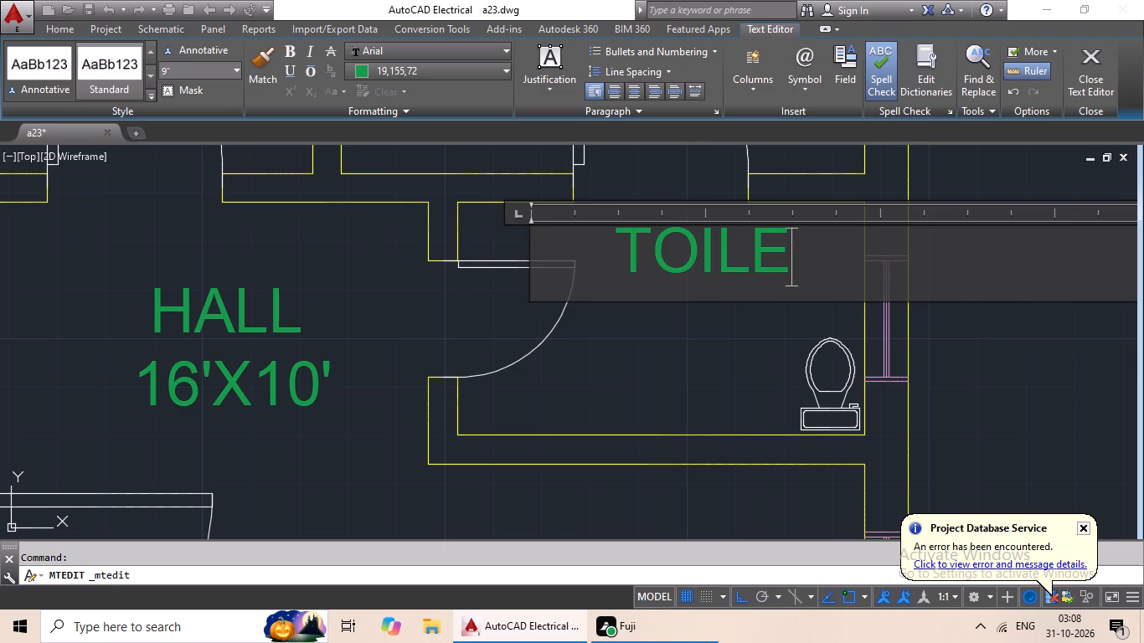
key("shift+t")
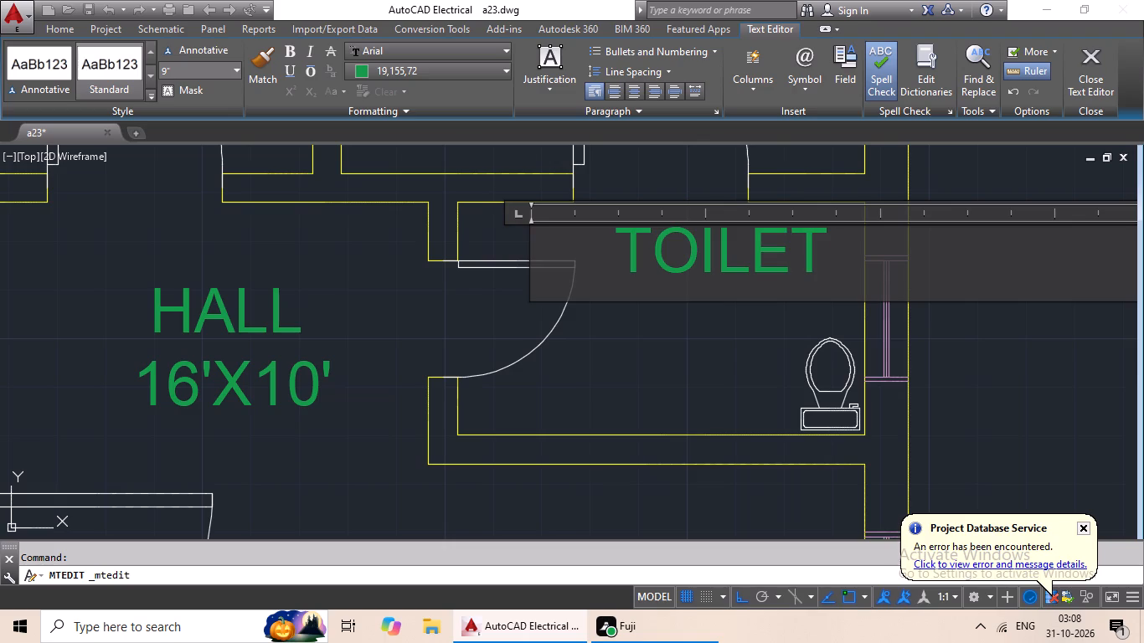
Add a 7'X4' line under the right flat's TOILET, indent it with eight spaces to centre it, and finish editing the label.
key("Return")
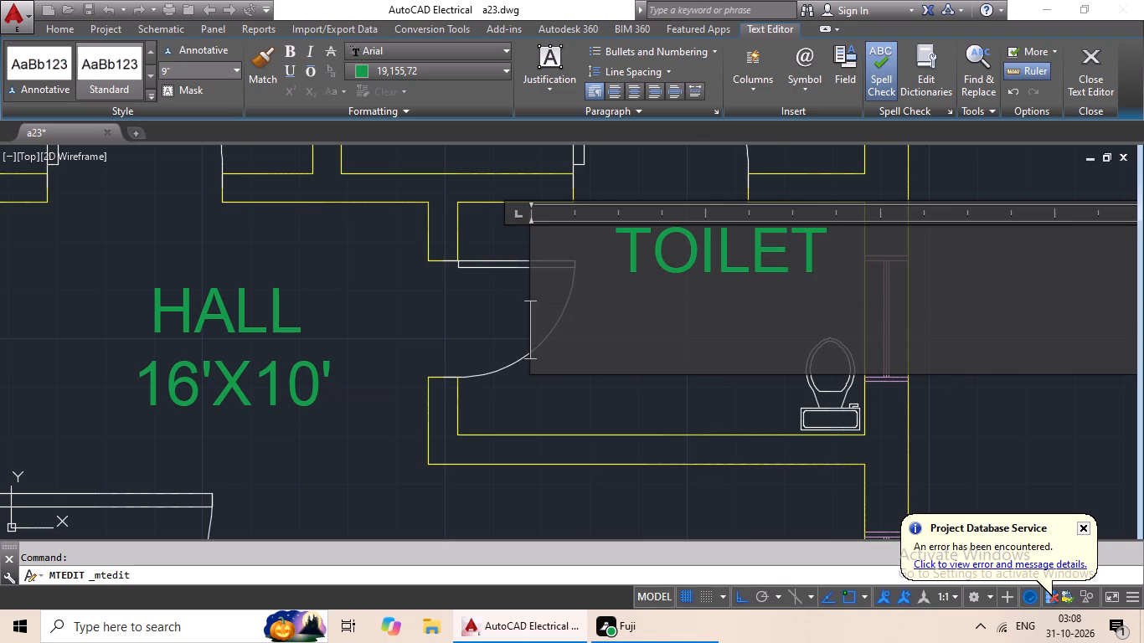
type("7'")
type("X4'")
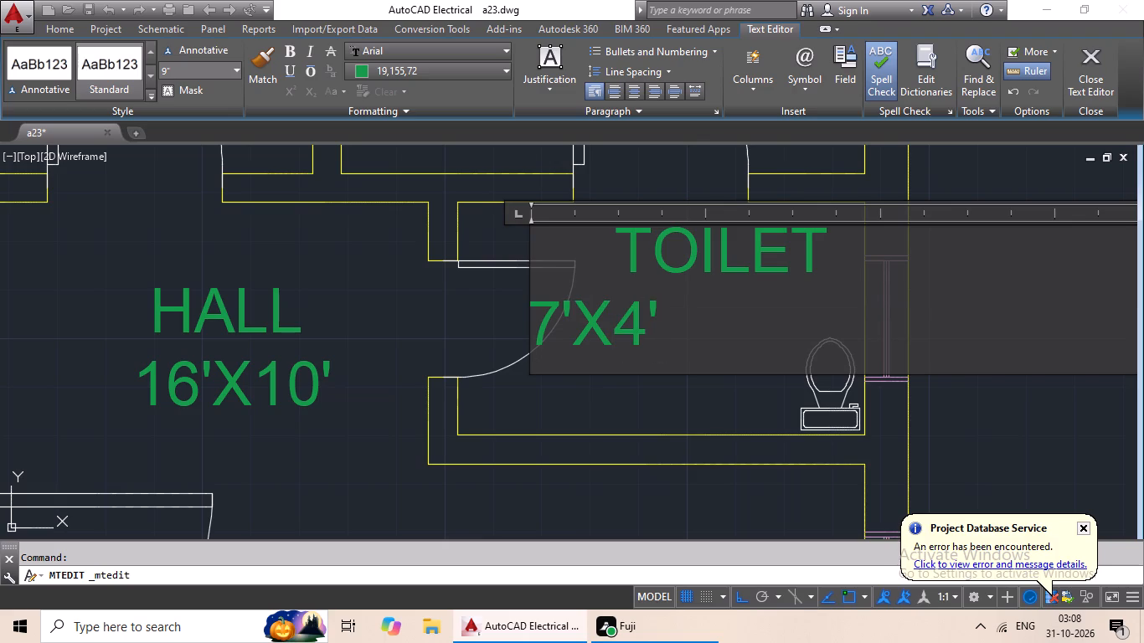
left_click(537, 329)
key("space")
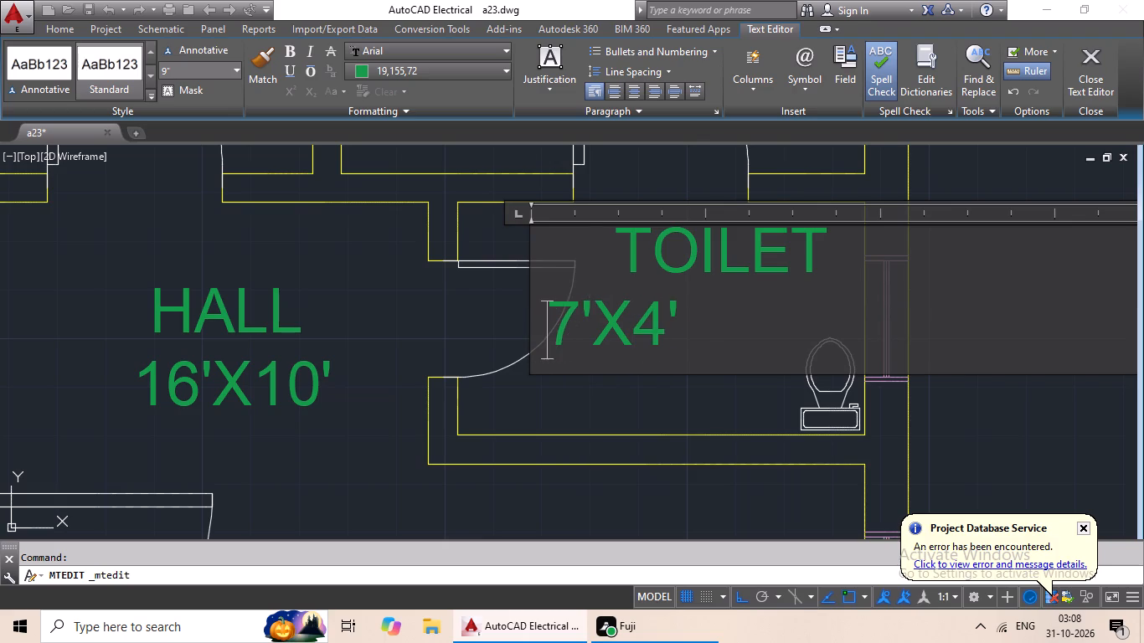
key("space")
key("space")
key("space")
key("space")
key("space")
key("space")
key("space")
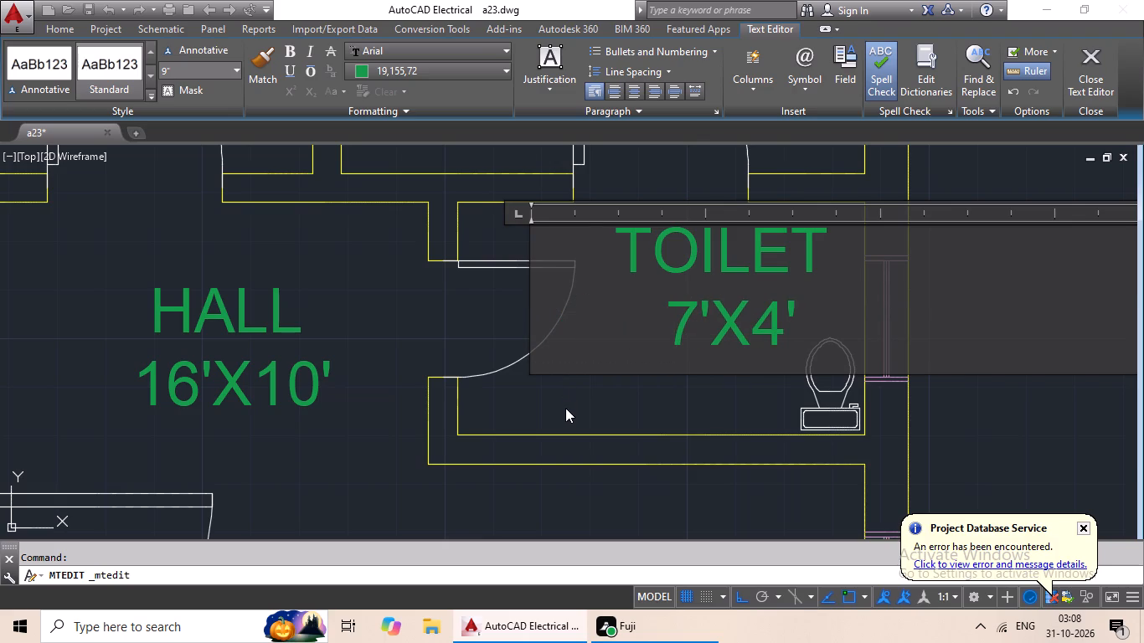
left_click(566, 409)
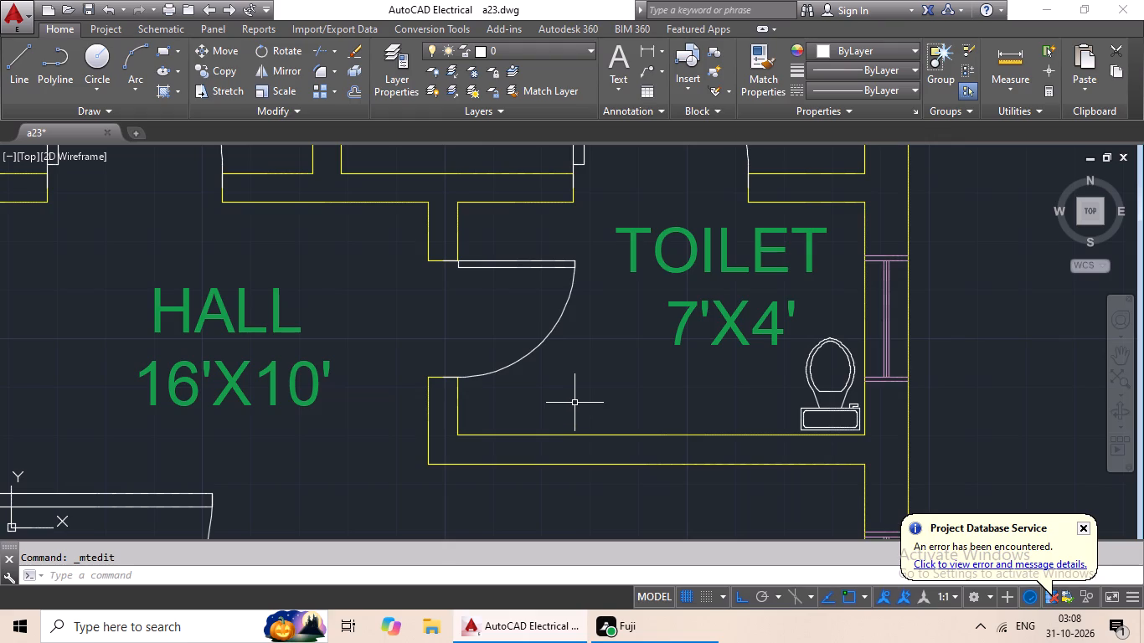
Replace the KITCHEN 6'X10' label in the left flat's bedroom, in the next row down, with BED ROOM.
scroll(603, 382, "down", 3)
middle_click_drag(548, 377, 560, 347)
middle_click_drag(541, 371, 568, 313)
middle_click_drag(565, 347, 602, 259)
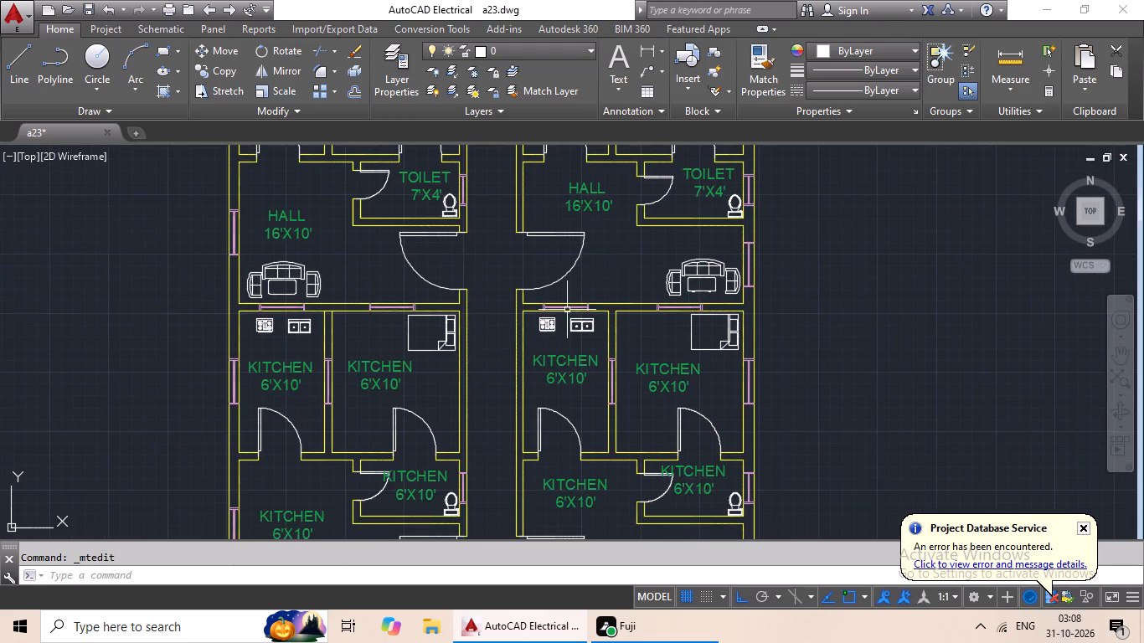
middle_click_drag(471, 387, 540, 311)
double_click(447, 293)
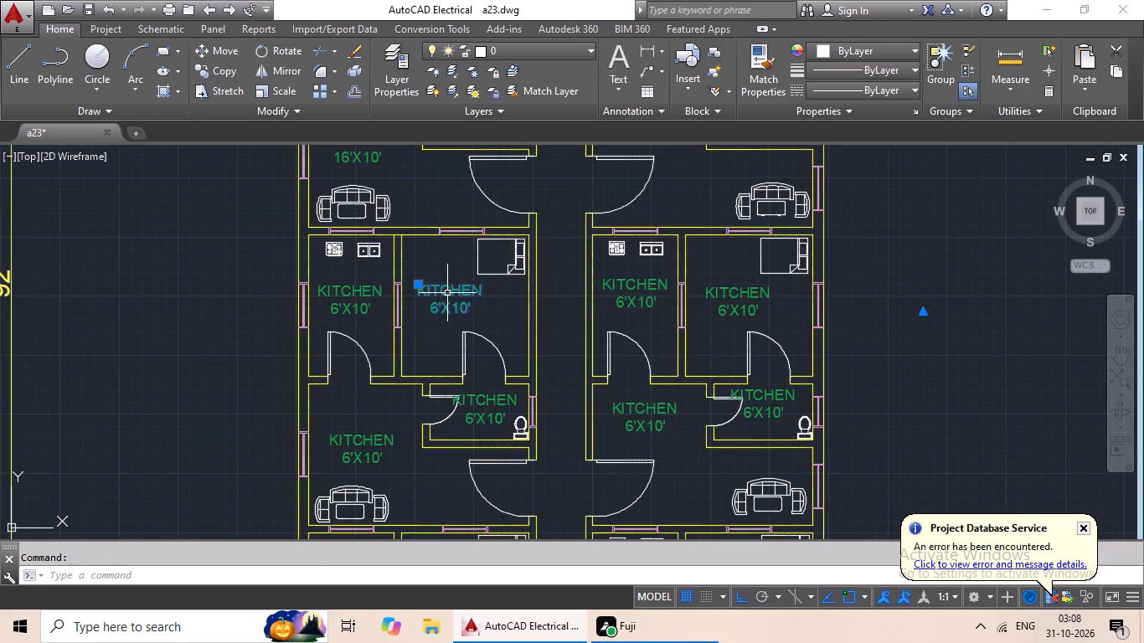
scroll(447, 293, "up", 6)
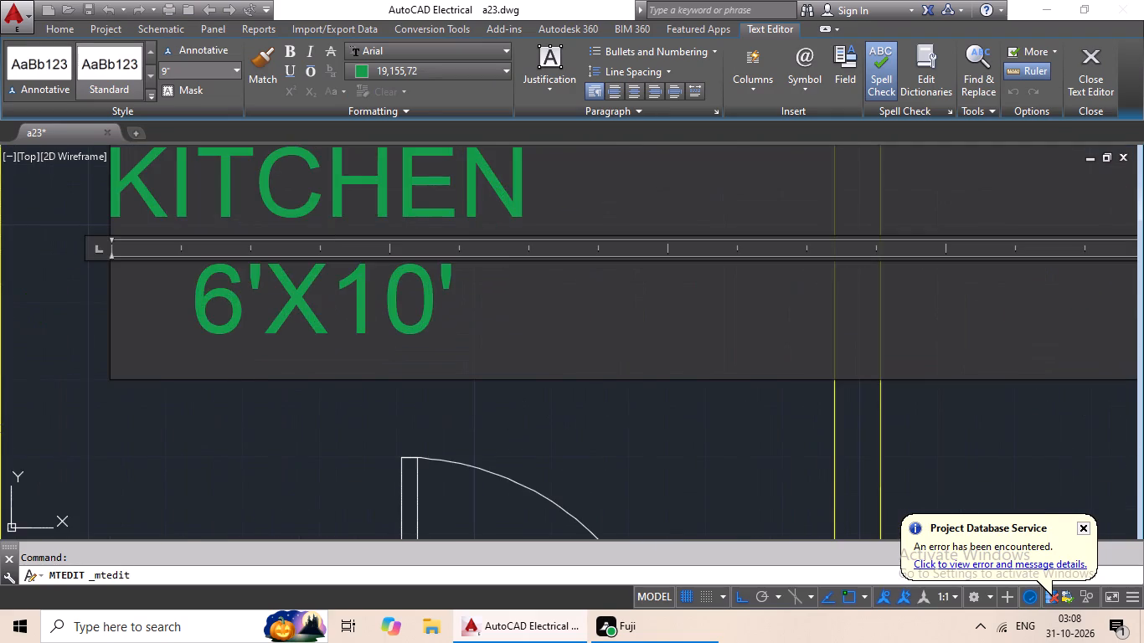
scroll(497, 321, "down", 1)
left_click(498, 321)
key("BackSpace")
key("BackSpace")
key("BackSpace")
key("BackSpace")
key("BackSpace")
key("BackSpace")
key("BackSpace")
key("BackSpace")
key("BackSpace")
key("BackSpace")
key("BackSpace")
key("BackSpace")
key("BackSpace")
key("BackSpace")
key("BackSpace")
key("BackSpace")
key("BackSpace")
key("BackSpace")
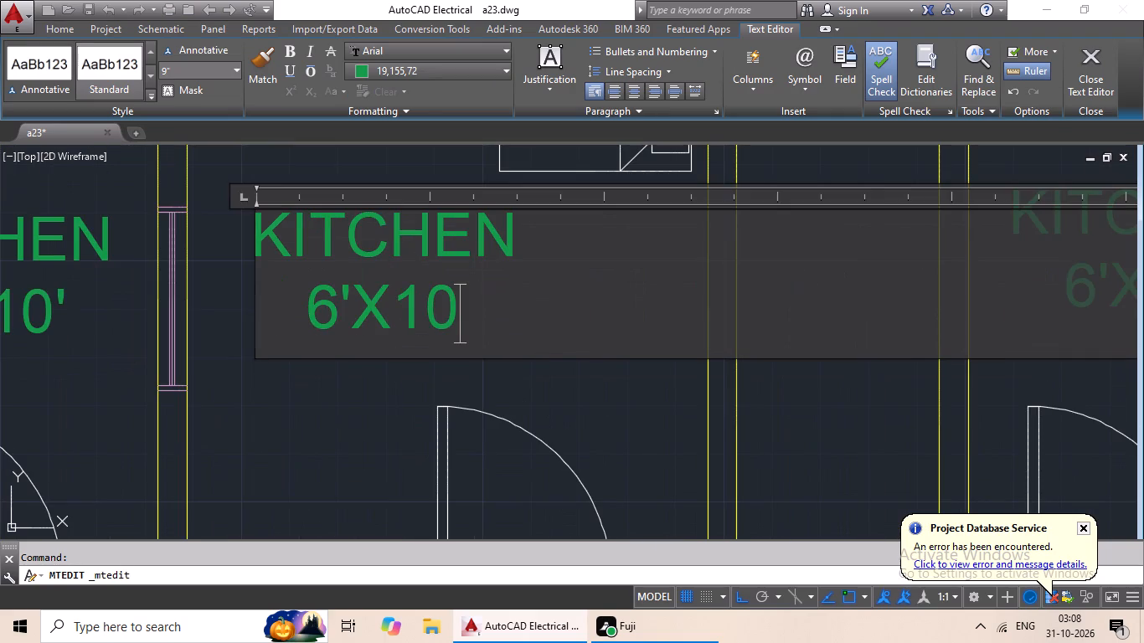
type("BED")
key("space")
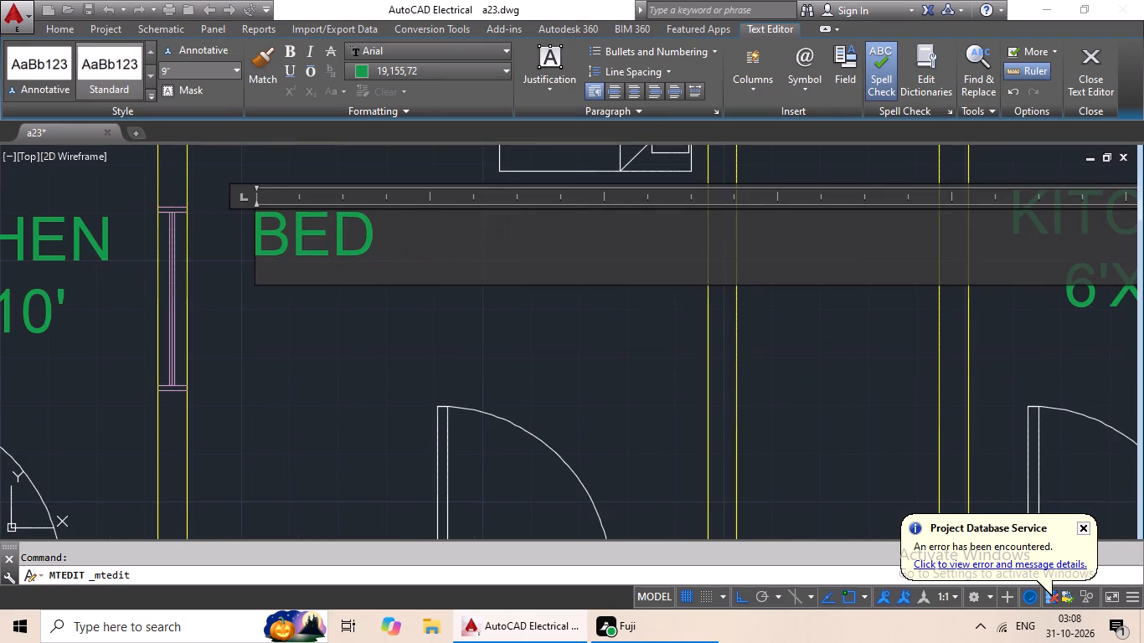
key("shift+r")
type("OO")
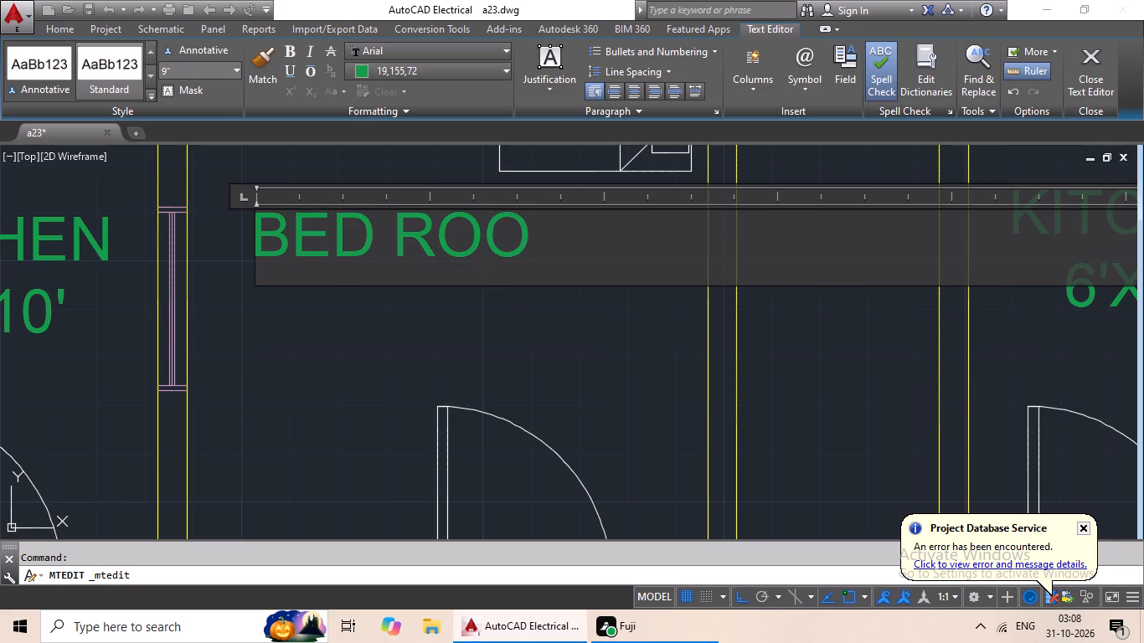
key("shift+m")
Add a 9'X10' line under the left flat's BED ROOM, indent it with five spaces, and finish editing the label.
key("shift+Return")
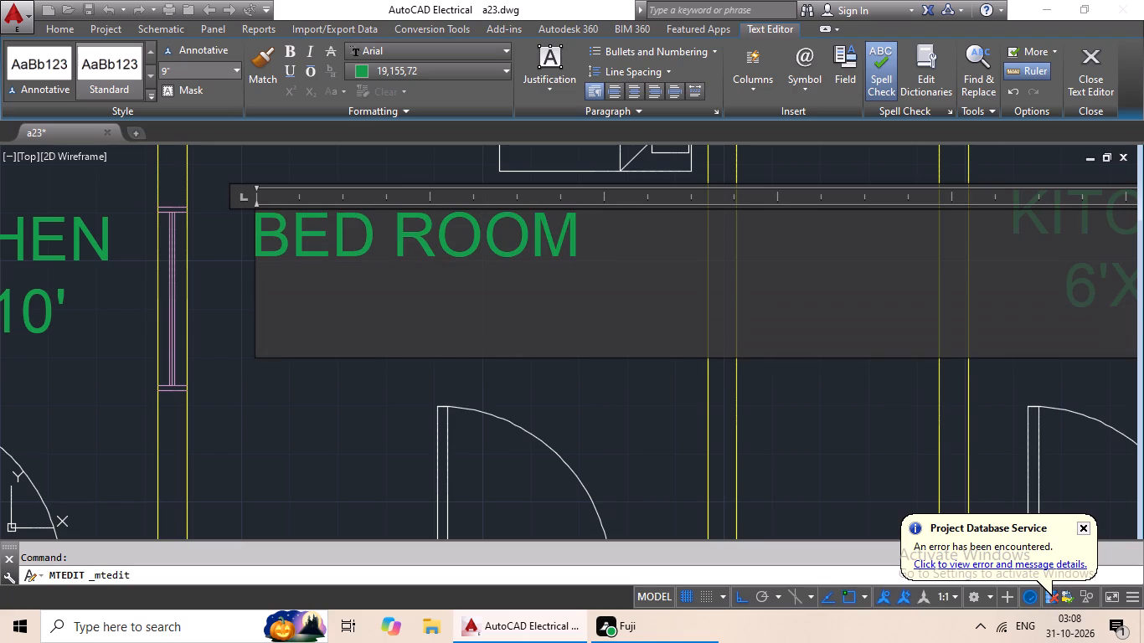
type("9'X10'")
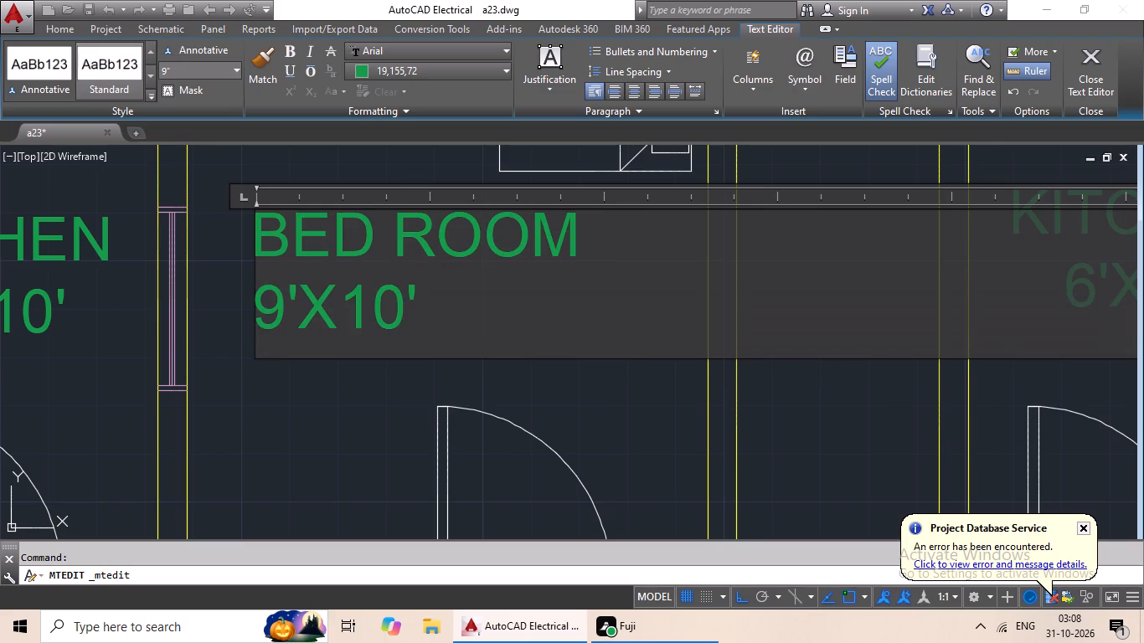
left_click(256, 297)
key("space")
key("space")
key("space")
key("space")
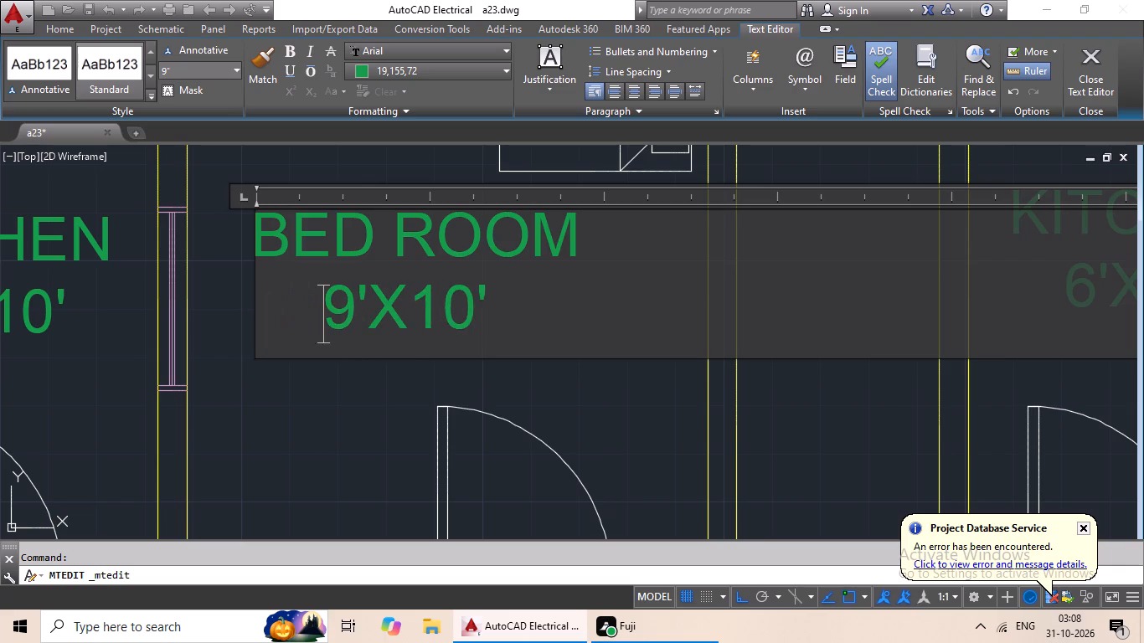
key("space")
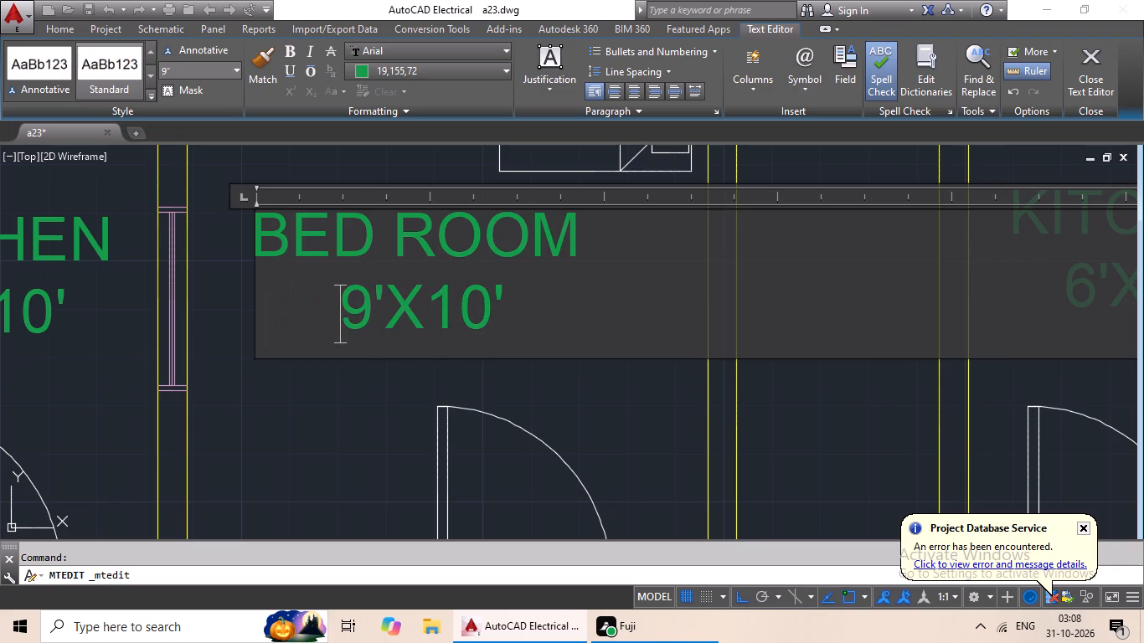
left_click(307, 401)
Replace the KITCHEN 6'X10' label in the right flat's bedroom, in the same row, with BED ROOM.
scroll(436, 342, "down", 3)
middle_click_drag(502, 322, 309, 321)
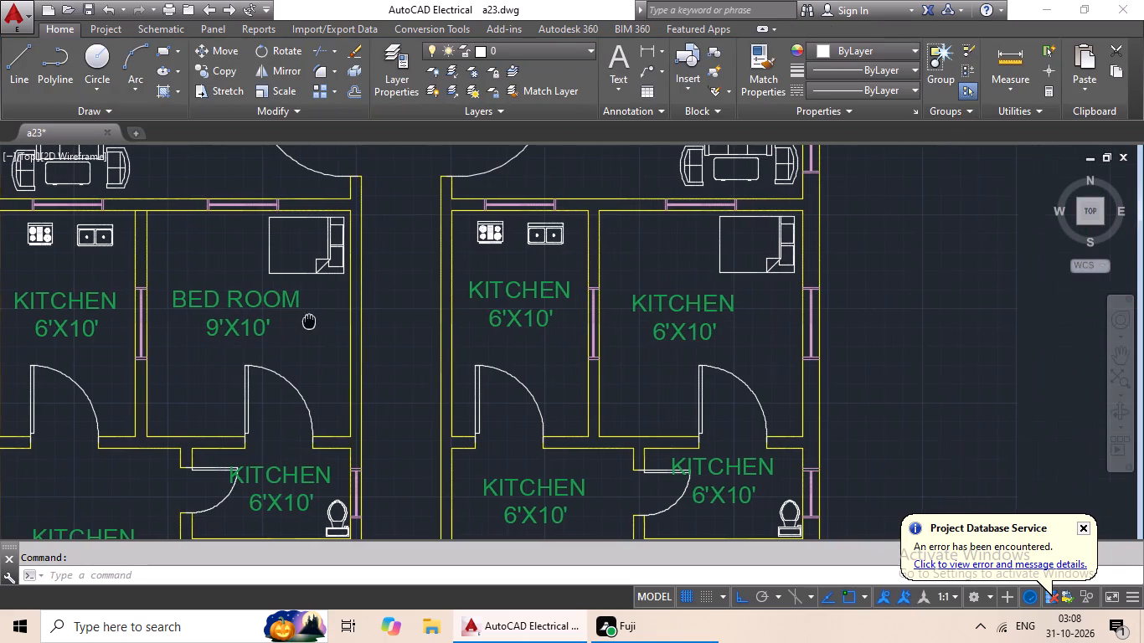
double_click(533, 297)
key("Escape")
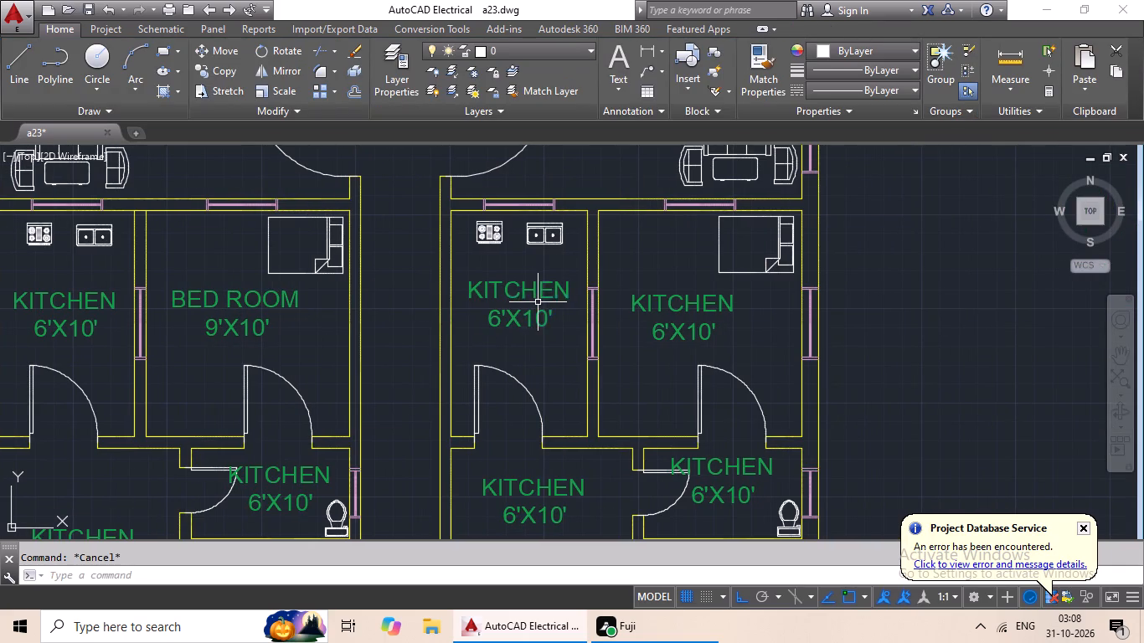
double_click(687, 321)
scroll(705, 332, "up", 3)
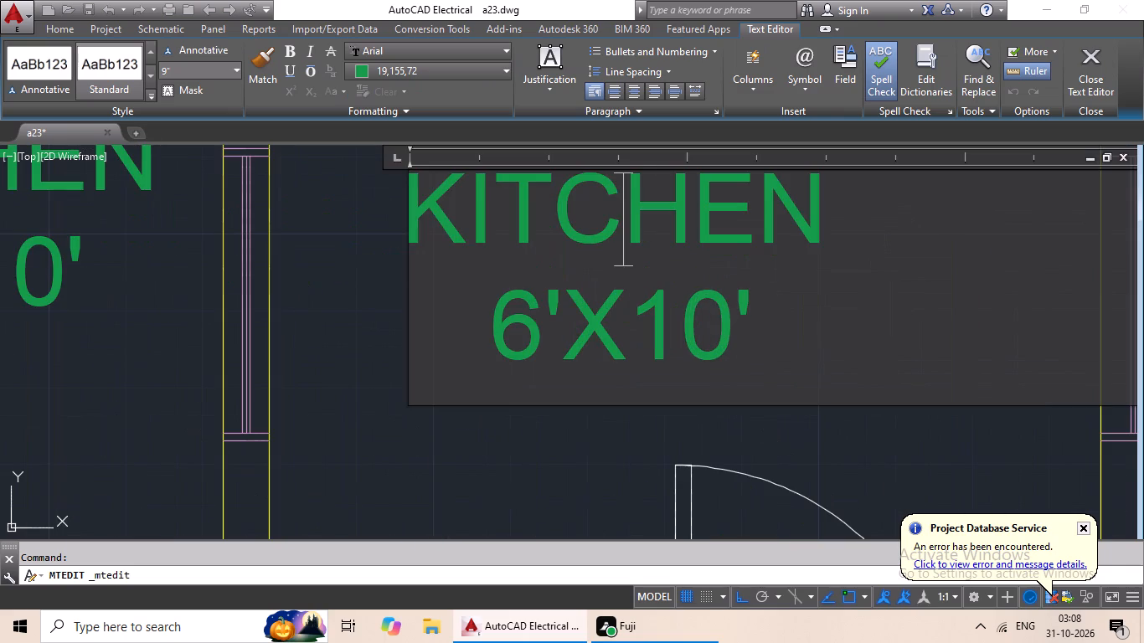
left_click(760, 332)
key("BackSpace")
key("BackSpace")
key("BackSpace")
key("BackSpace")
key("BackSpace")
key("BackSpace")
key("BackSpace")
key("BackSpace")
key("BackSpace")
key("BackSpace")
key("BackSpace")
key("BackSpace")
key("BackSpace")
key("BackSpace")
key("BackSpace")
key("BackSpace")
key("BackSpace")
key("BackSpace")
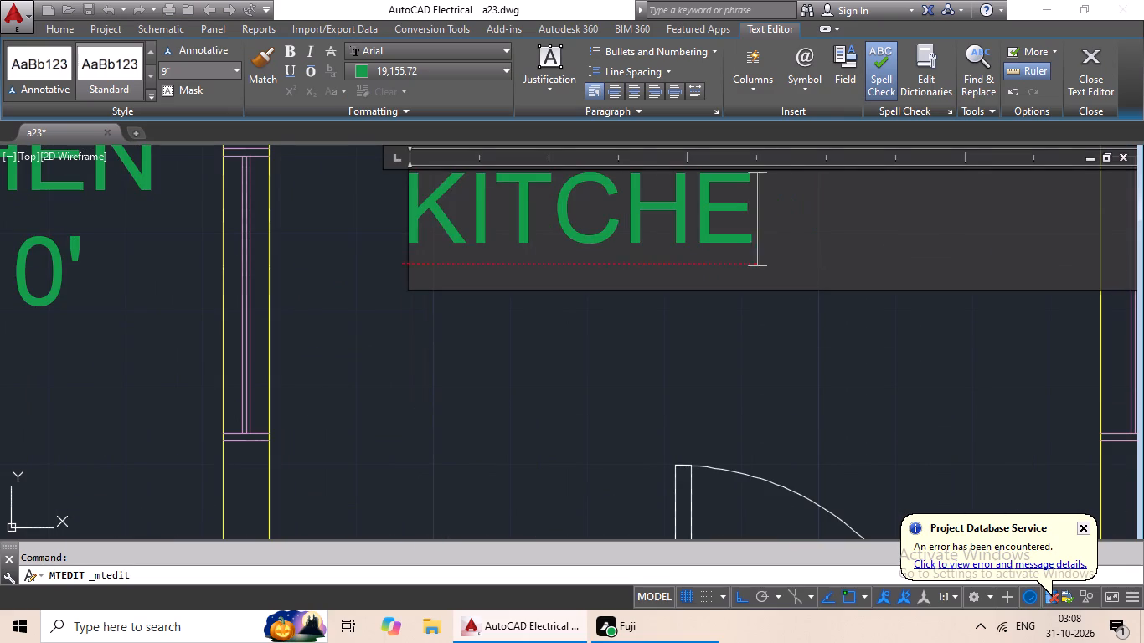
type("BED ROOM")
Add a 9'X10' line under the right flat's BED ROOM, indent it with six spaces, and finish editing the label.
key("Return")
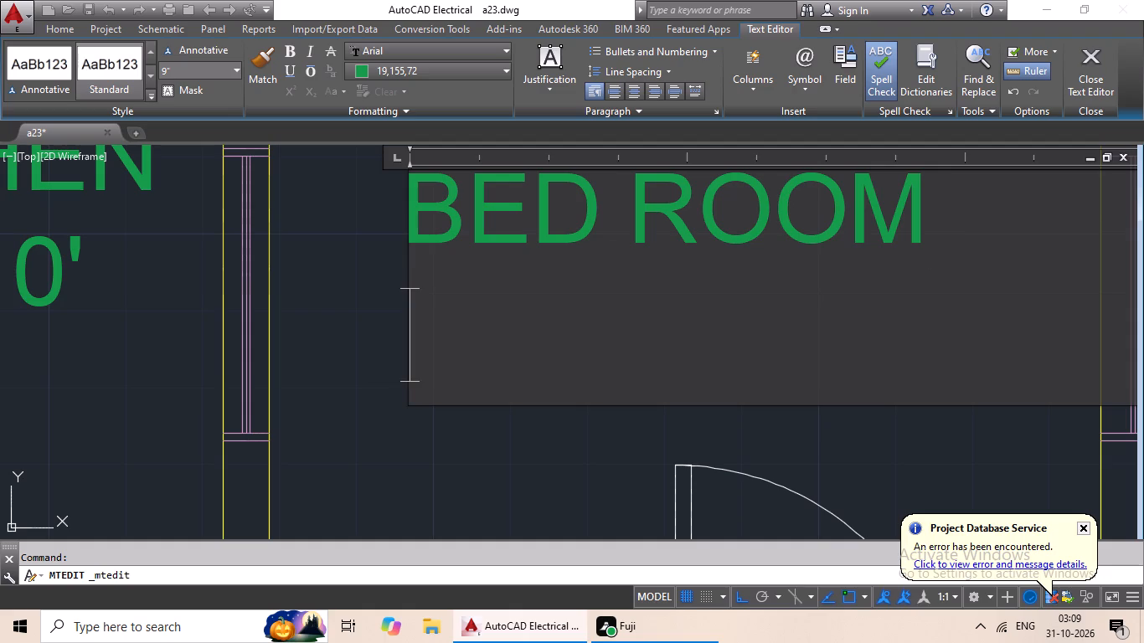
type("9'")
type("X10'")
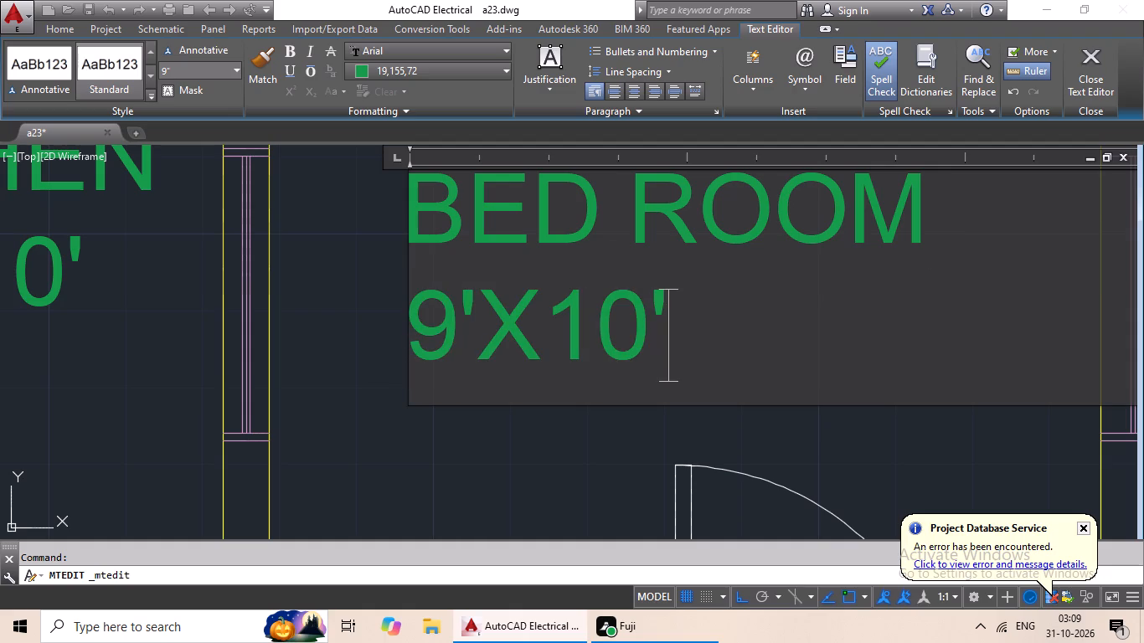
left_click(416, 321)
key("space")
key("space")
key("space")
key("space")
key("space")
key("space")
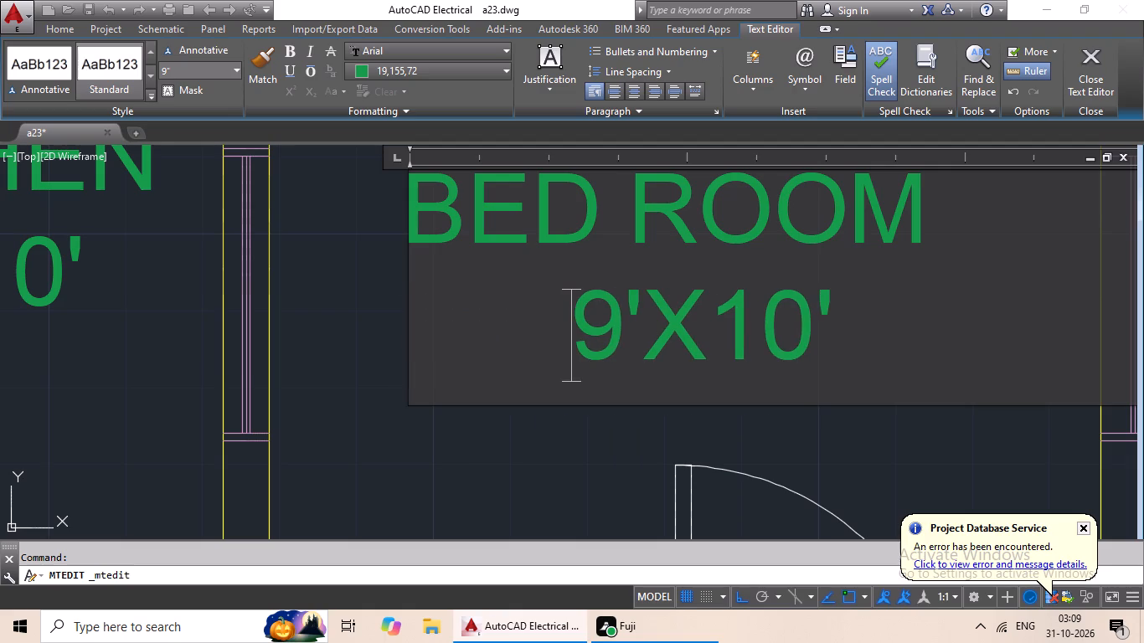
left_click(405, 194)
Reopen the right flat's BED ROOM label, indent its first line with one space, and finish editing.
scroll(492, 213, "down", 2)
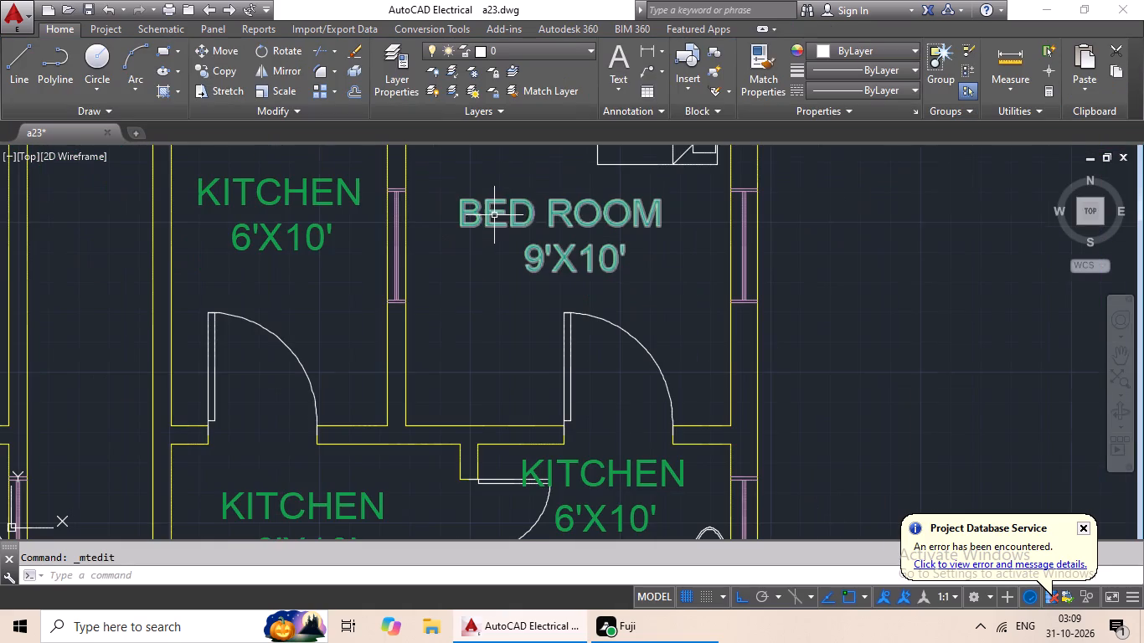
left_click(488, 209)
left_click(481, 222)
double_click(481, 222)
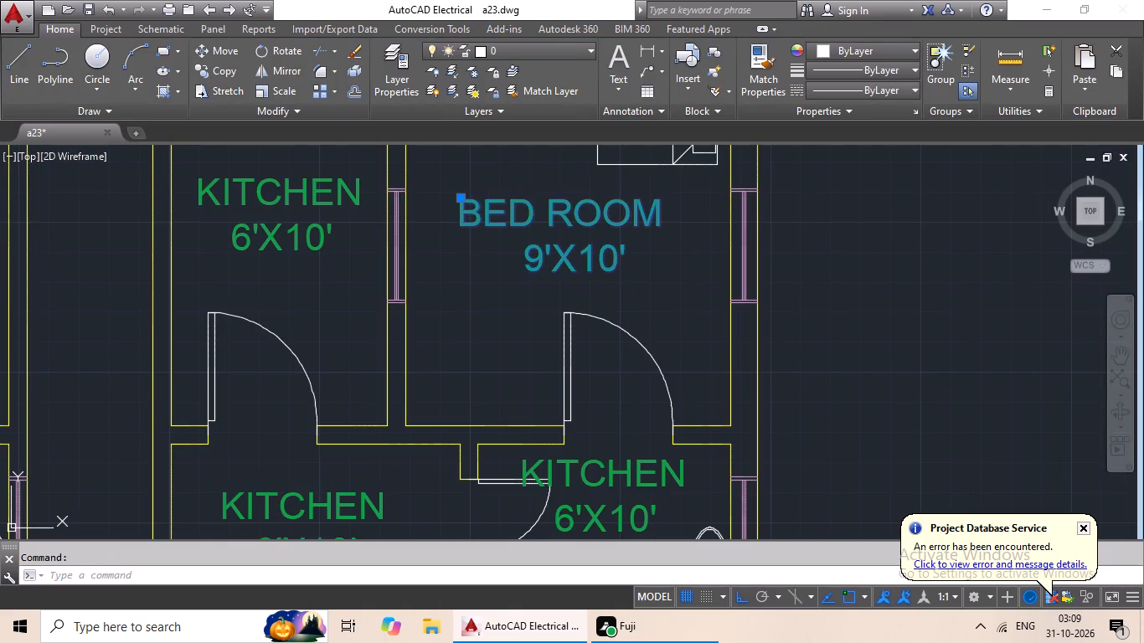
left_click(464, 213)
key("space")
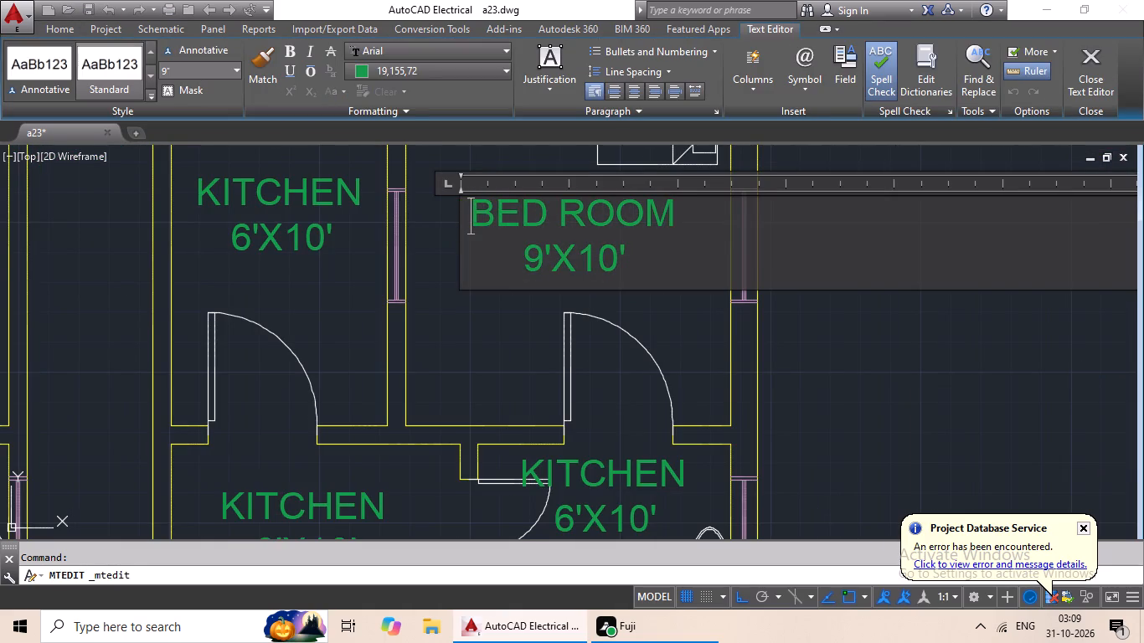
left_click(463, 328)
scroll(479, 316, "down", 3)
middle_click_drag(482, 314, 586, 238)
middle_click_drag(510, 299, 510, 298)
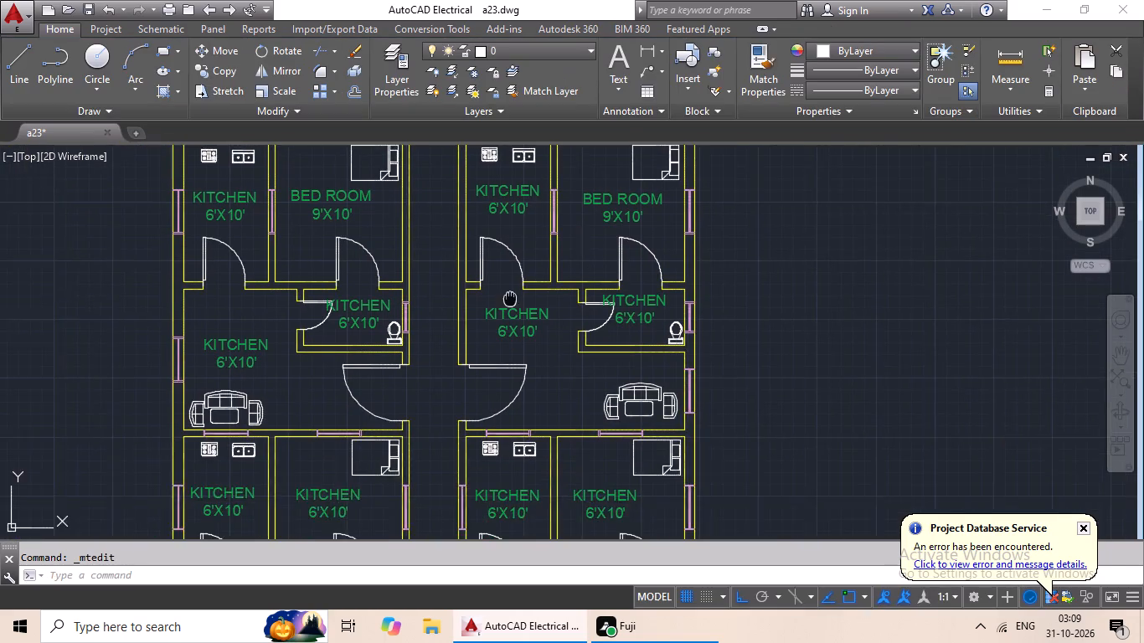
Replace the KITCHEN 6'X10' label in the left flat's toilet, just below the 9'X10' bedroom, with TOILET.
middle_click_drag(510, 298, 593, 262)
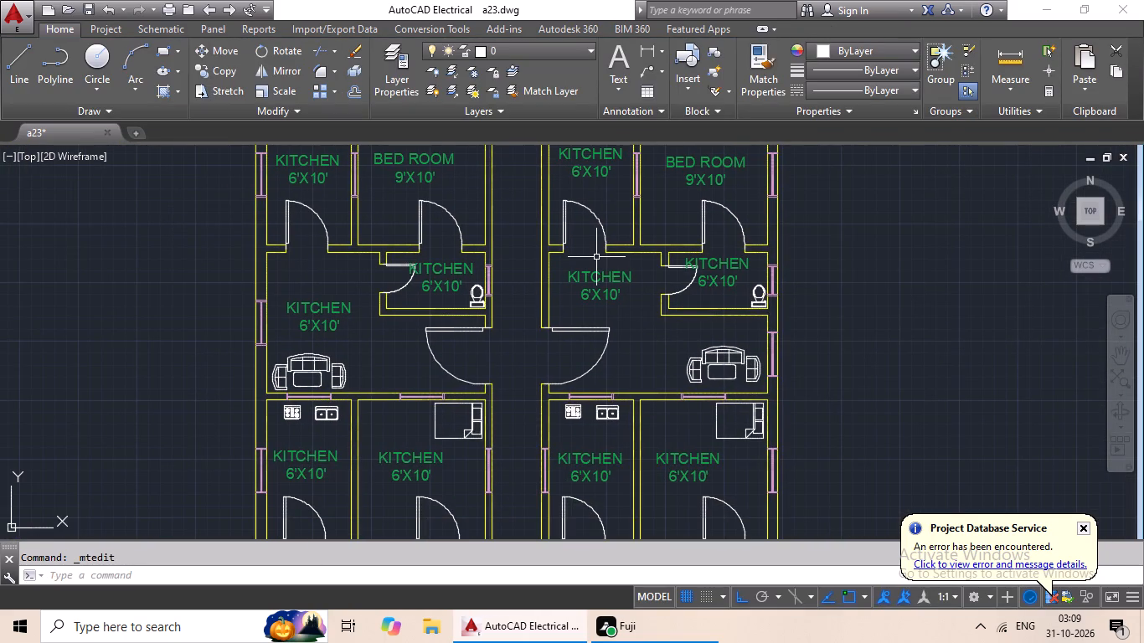
double_click(433, 291)
scroll(436, 290, "up", 2)
left_click(511, 276)
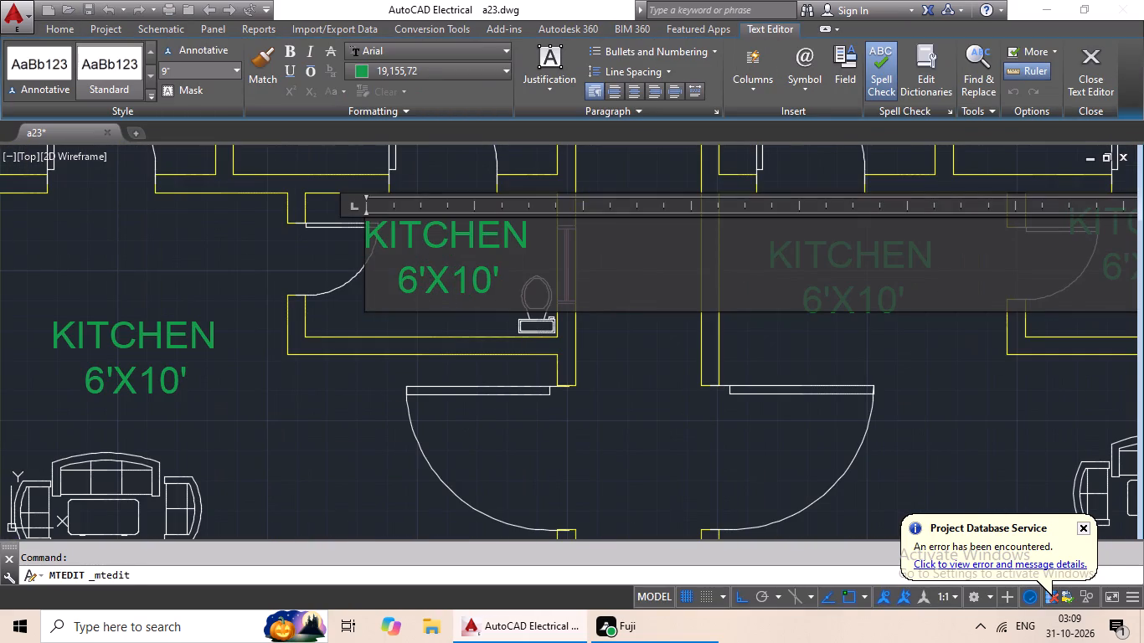
key("BackSpace")
key("BackSpace")
key("BackSpace")
key("BackSpace")
key("BackSpace")
key("BackSpace")
key("BackSpace")
key("BackSpace")
key("BackSpace")
key("BackSpace")
key("BackSpace")
key("BackSpace")
key("BackSpace")
key("BackSpace")
key("BackSpace")
key("BackSpace")
key("BackSpace")
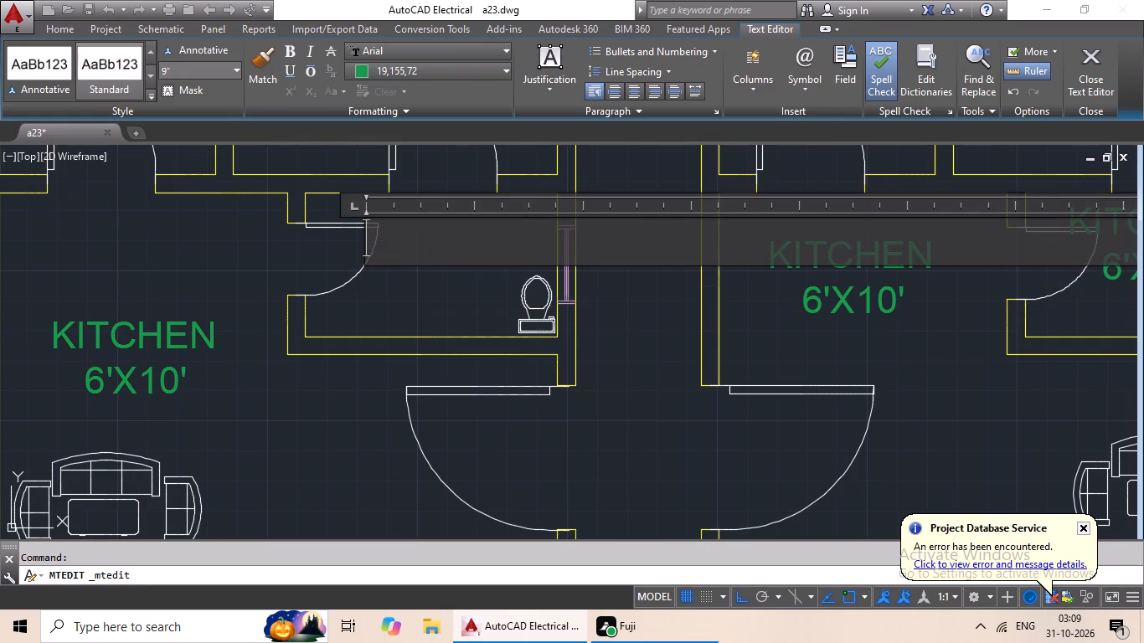
type("TOILET")
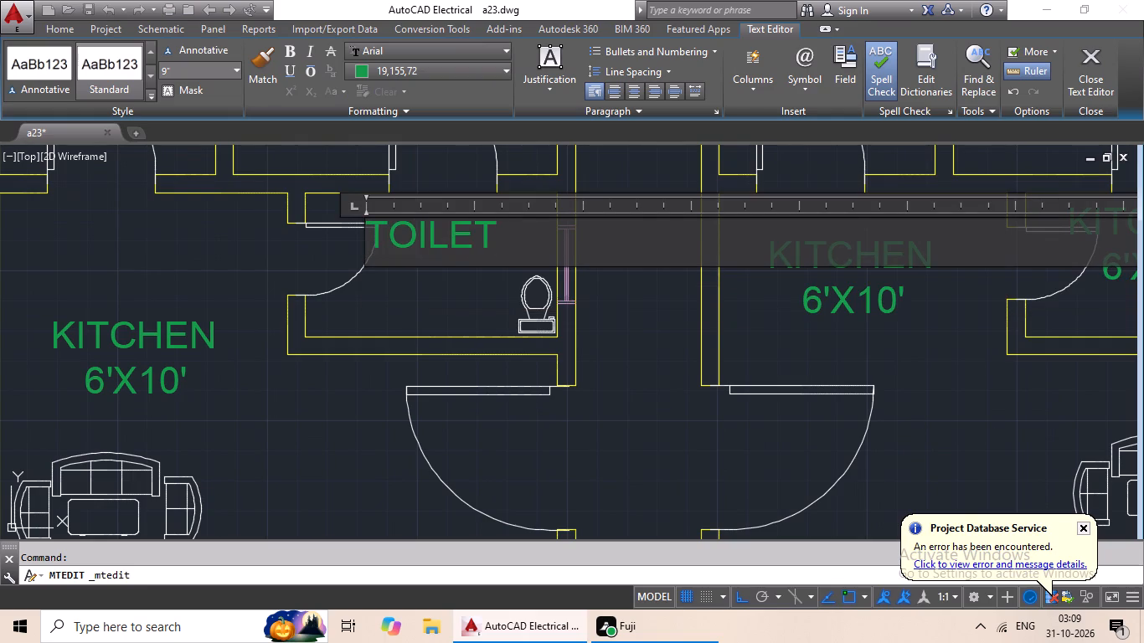
Add a 7'X4' line under TOILET, indent TOILET with two spaces and the size with five, and finish editing the label.
key("Return")
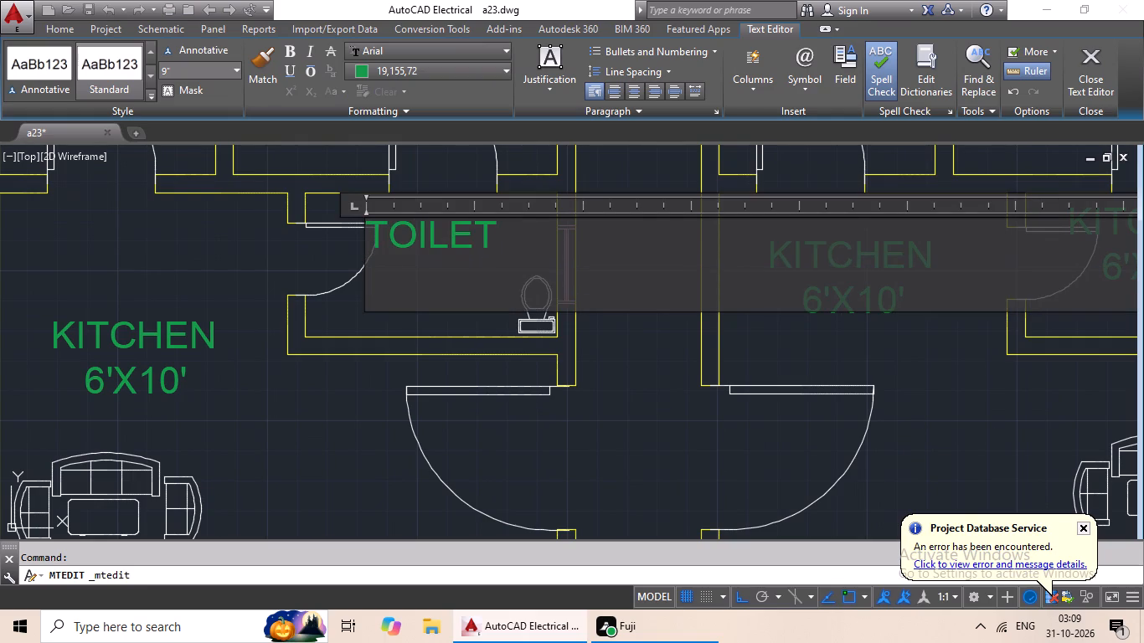
type("7'")
type("X4'")
left_click(371, 238)
key("space")
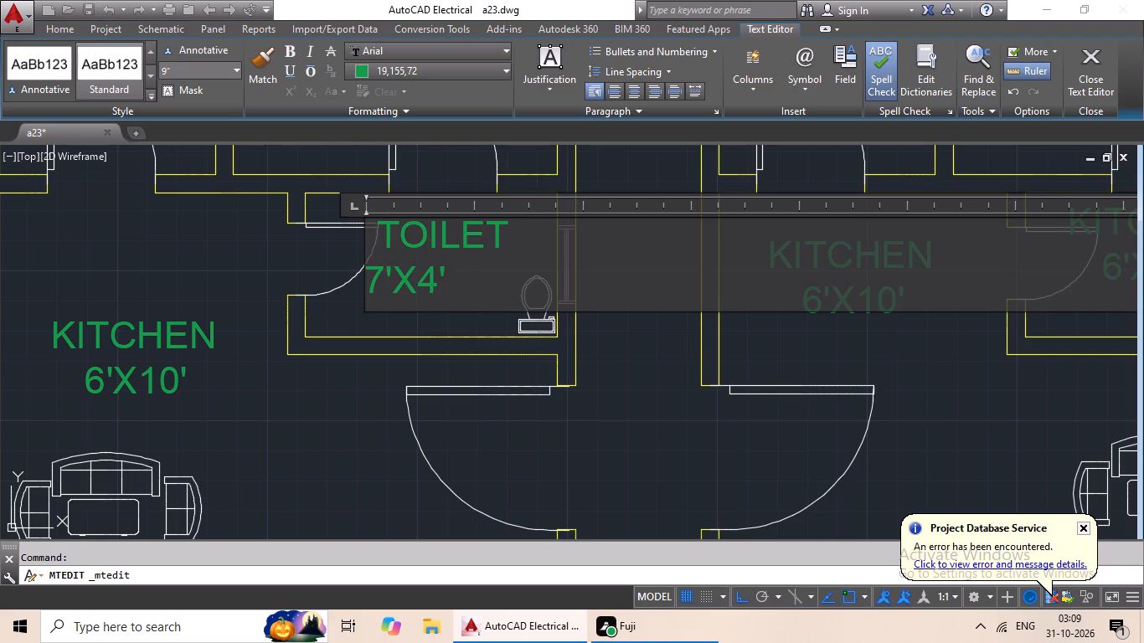
key("space")
left_click(374, 275)
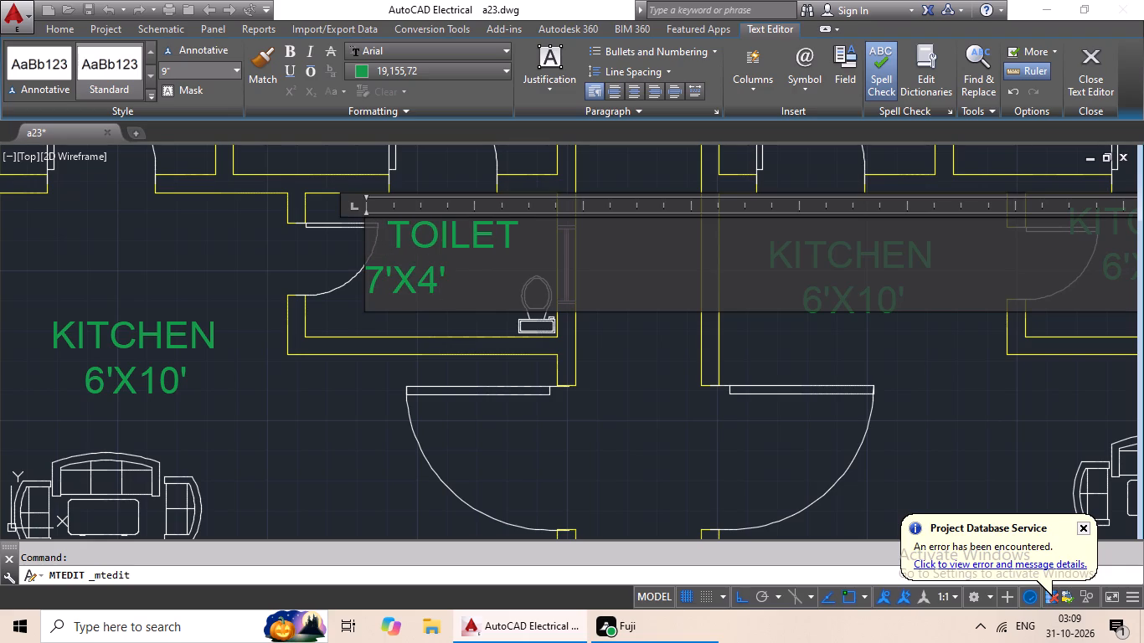
key("space")
key("space")
key("space")
key("space")
key("space")
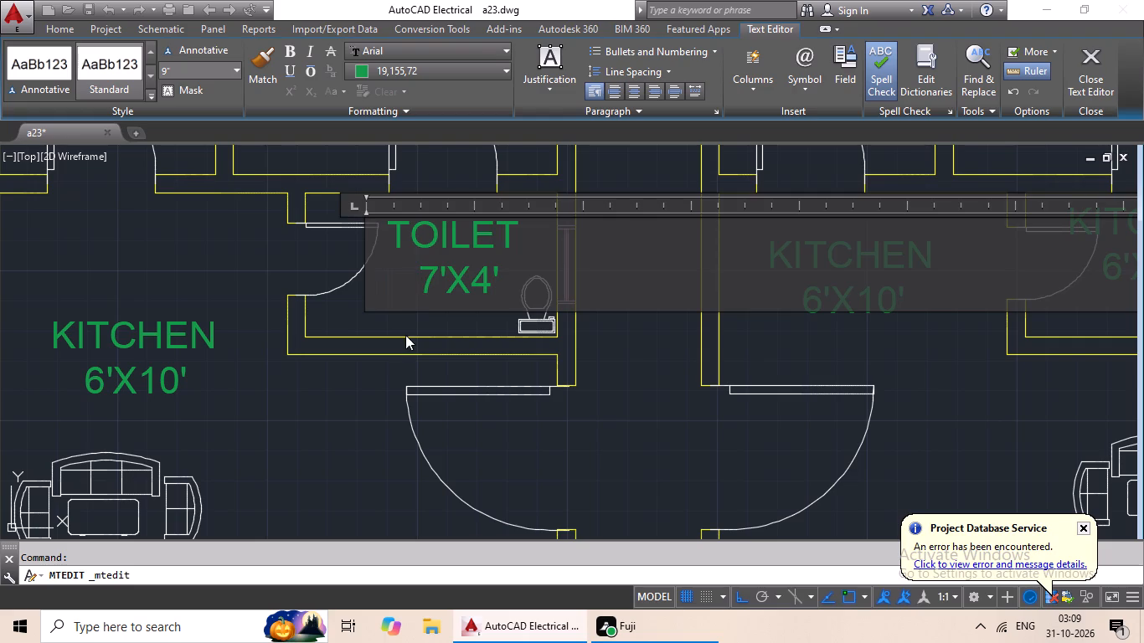
left_click(404, 376)
Replace the KITCHEN 6'X10' label above the sofa set in the same left flat with HALL.
scroll(414, 374, "down", 3)
middle_click_drag(433, 368, 379, 368)
scroll(310, 381, "up", 1)
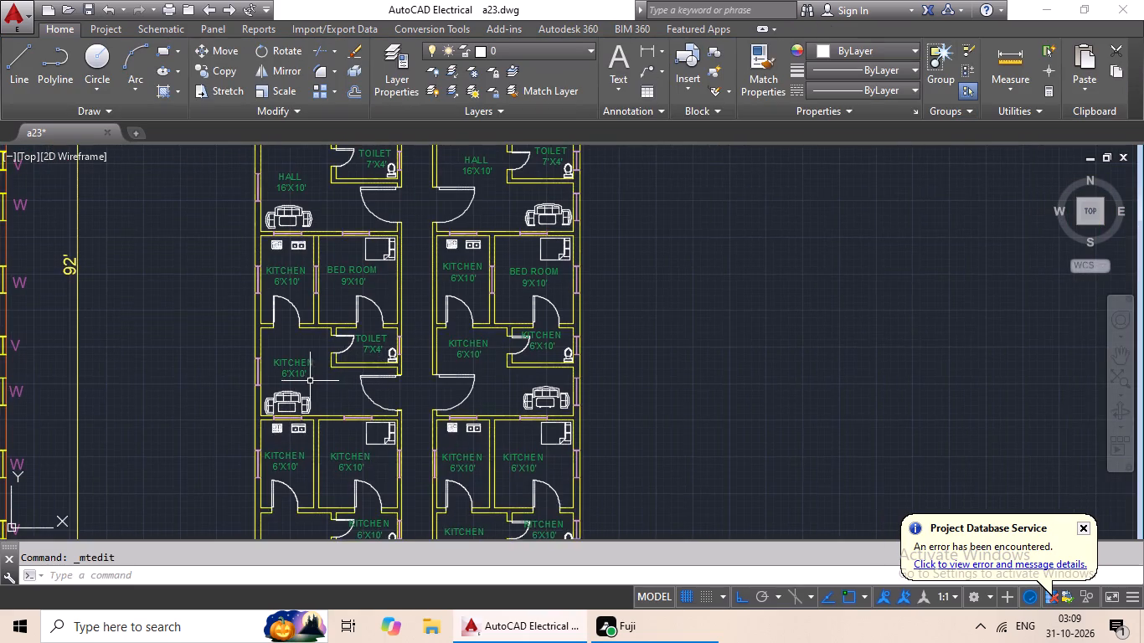
scroll(310, 381, "up", 2)
double_click(244, 342)
scroll(259, 342, "up", 2)
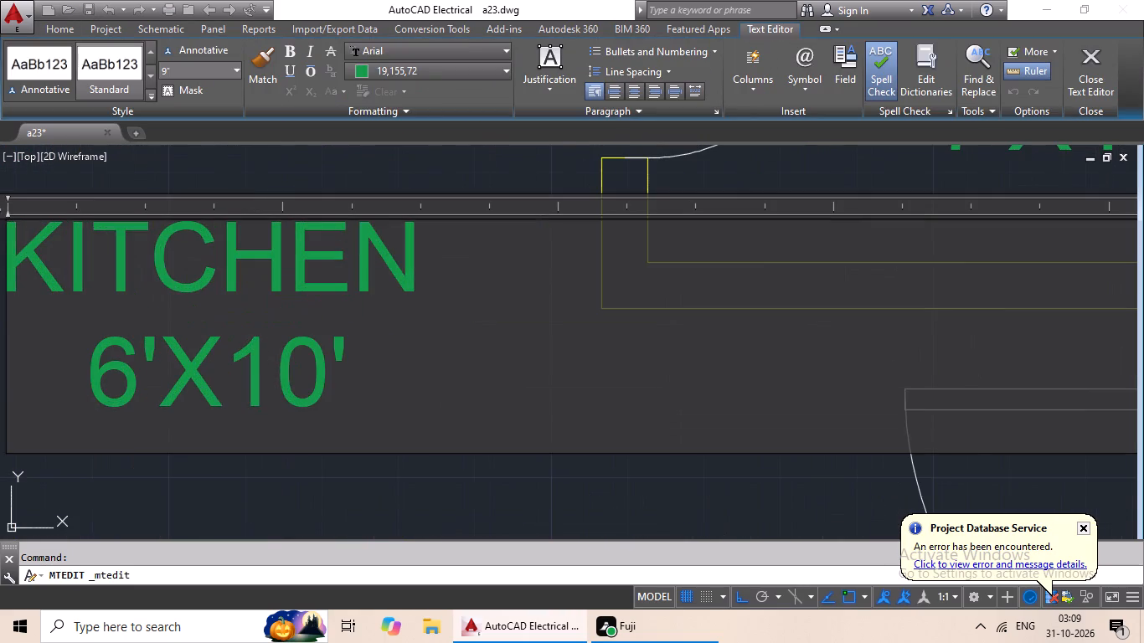
scroll(413, 376, "down", 1)
left_click(413, 376)
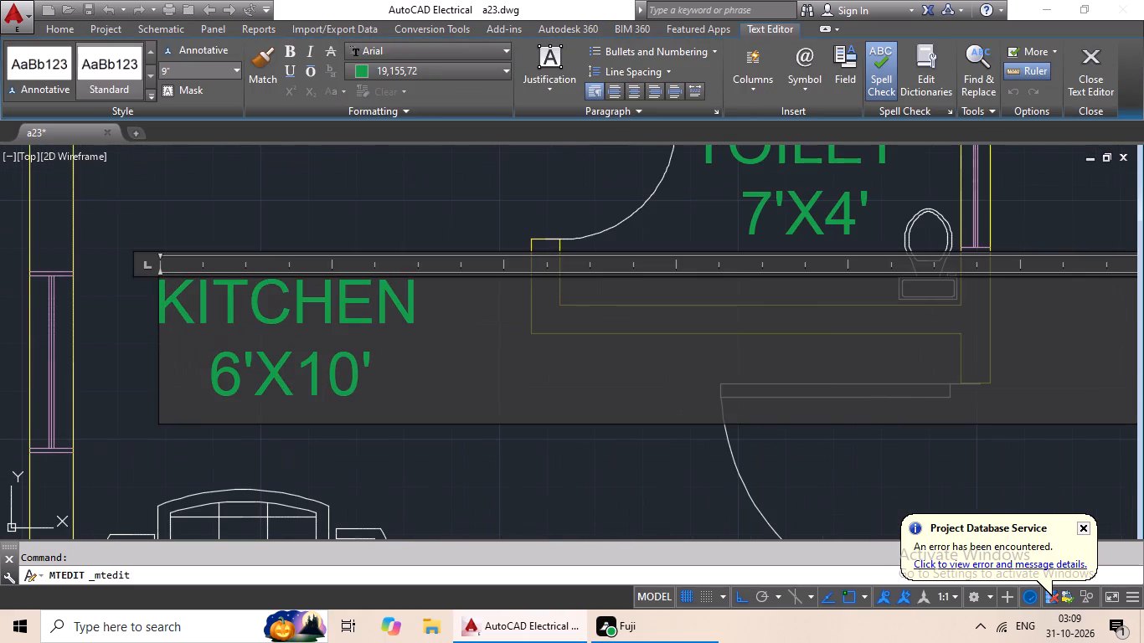
key("BackSpace")
key("BackSpace")
key("BackSpace")
key("BackSpace")
key("BackSpace")
key("BackSpace")
key("BackSpace")
key("BackSpace")
key("BackSpace")
key("BackSpace")
key("BackSpace")
key("BackSpace")
key("BackSpace")
key("BackSpace")
key("BackSpace")
key("BackSpace")
key("BackSpace")
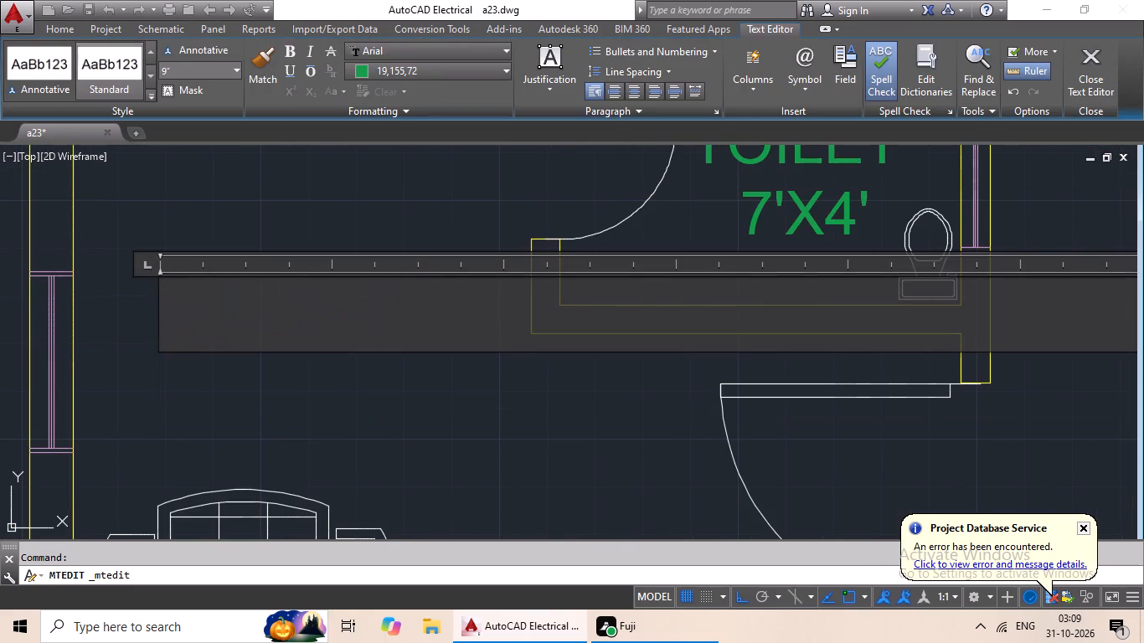
type("HALL")
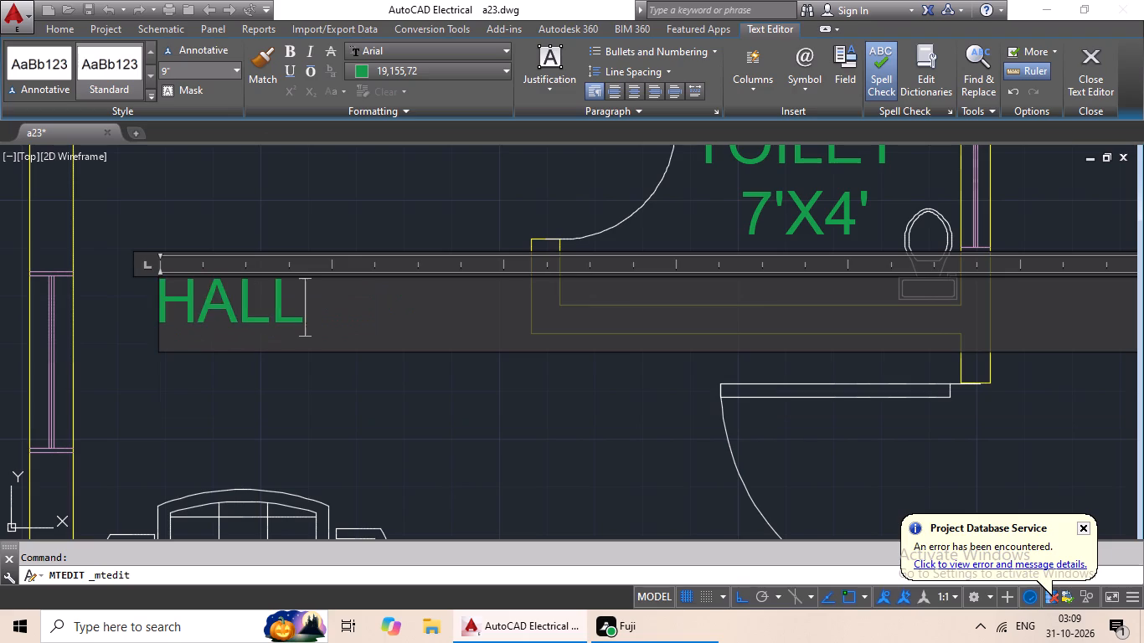
Add a 16'X10' line under HALL, indent HALL with three spaces and the size with one, and finish editing the label.
key("Return")
type("16'X10'")
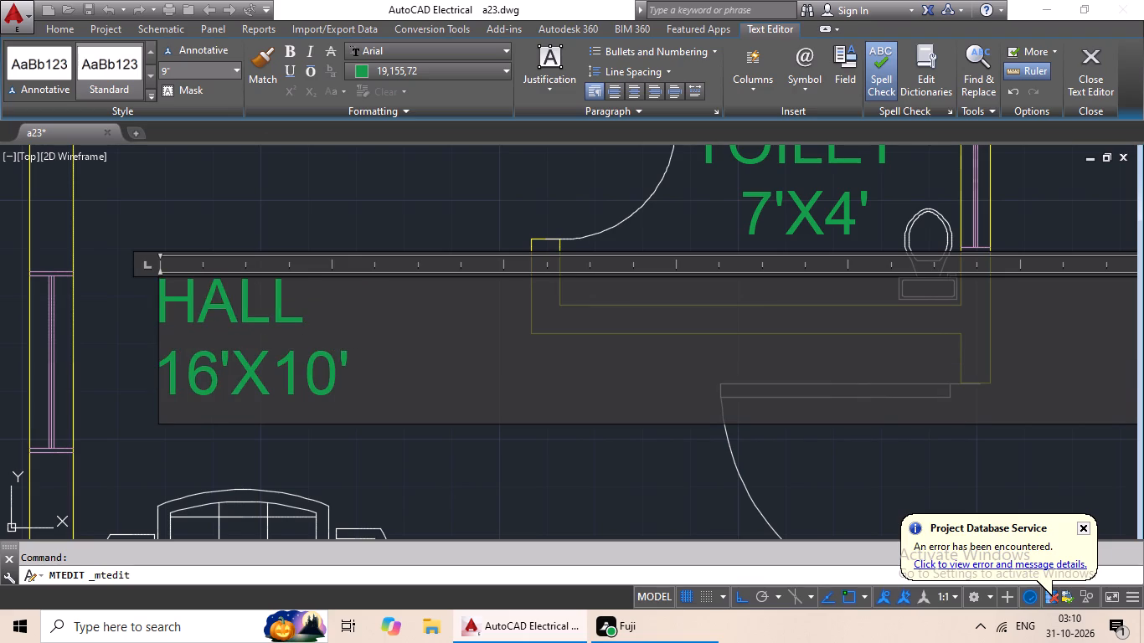
left_click(174, 308)
key("space")
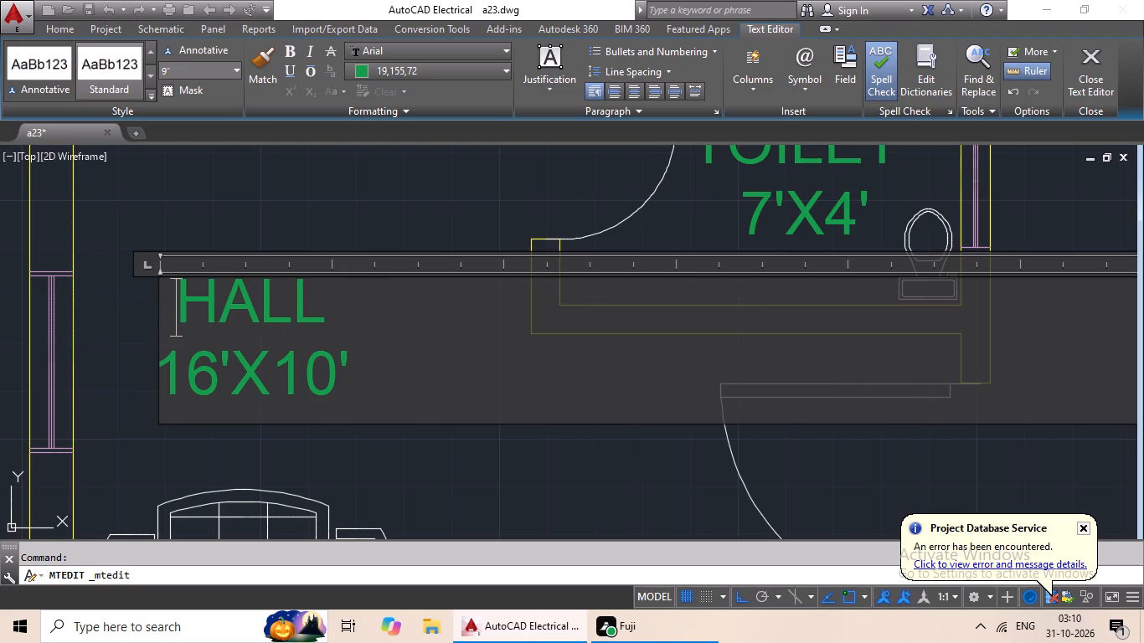
key("space")
key("space")
left_click(165, 373)
key("space")
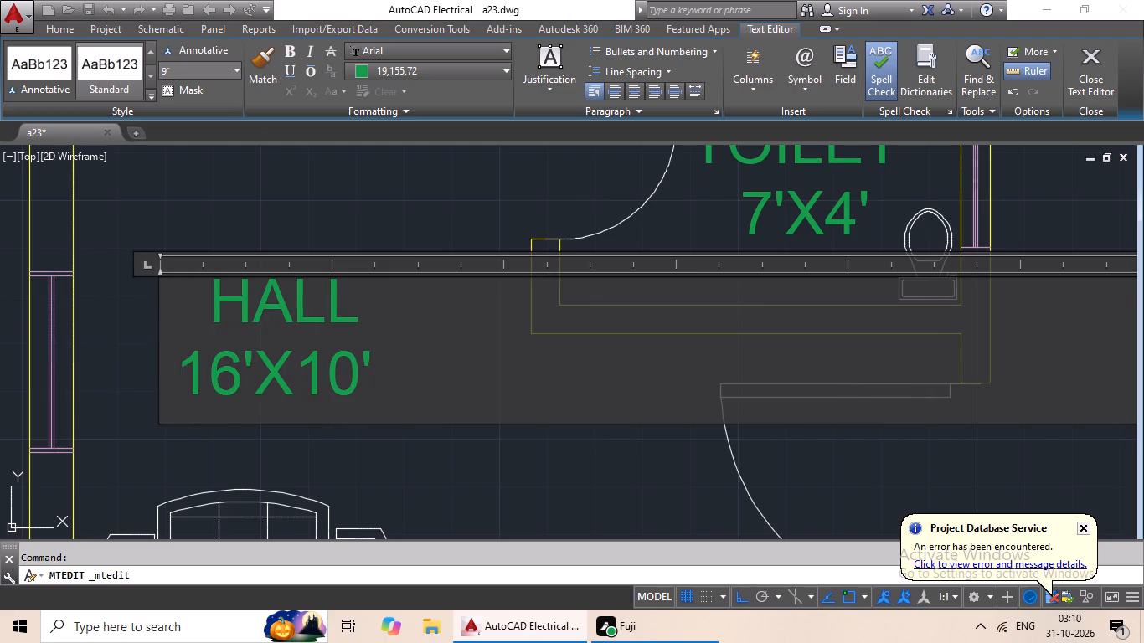
left_click(374, 450)
Replace the KITCHEN 6'X10' label in the right flat's hall, in the same row, with HALL.
scroll(451, 444, "down", 3)
middle_click_drag(453, 443, 310, 421)
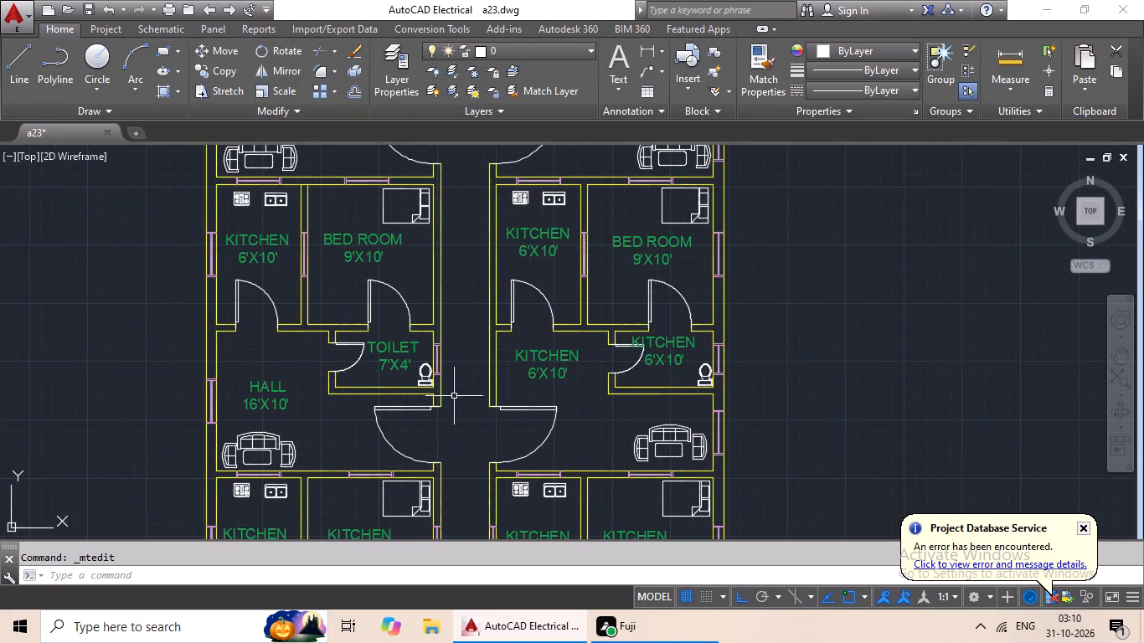
double_click(536, 375)
scroll(536, 375, "up", 3)
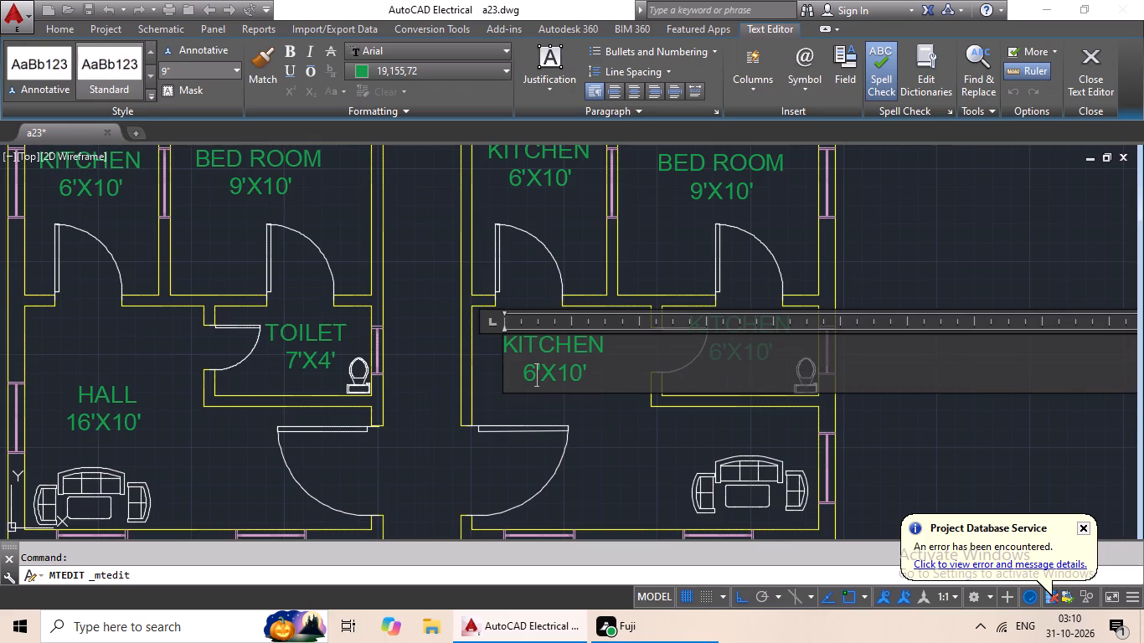
scroll(595, 373, "up", 1)
left_click(597, 373)
key("BackSpace")
key("BackSpace")
key("BackSpace")
key("BackSpace")
key("BackSpace")
key("BackSpace")
key("BackSpace")
key("BackSpace")
key("BackSpace")
key("BackSpace")
key("BackSpace")
key("BackSpace")
key("BackSpace")
key("BackSpace")
key("BackSpace")
key("BackSpace")
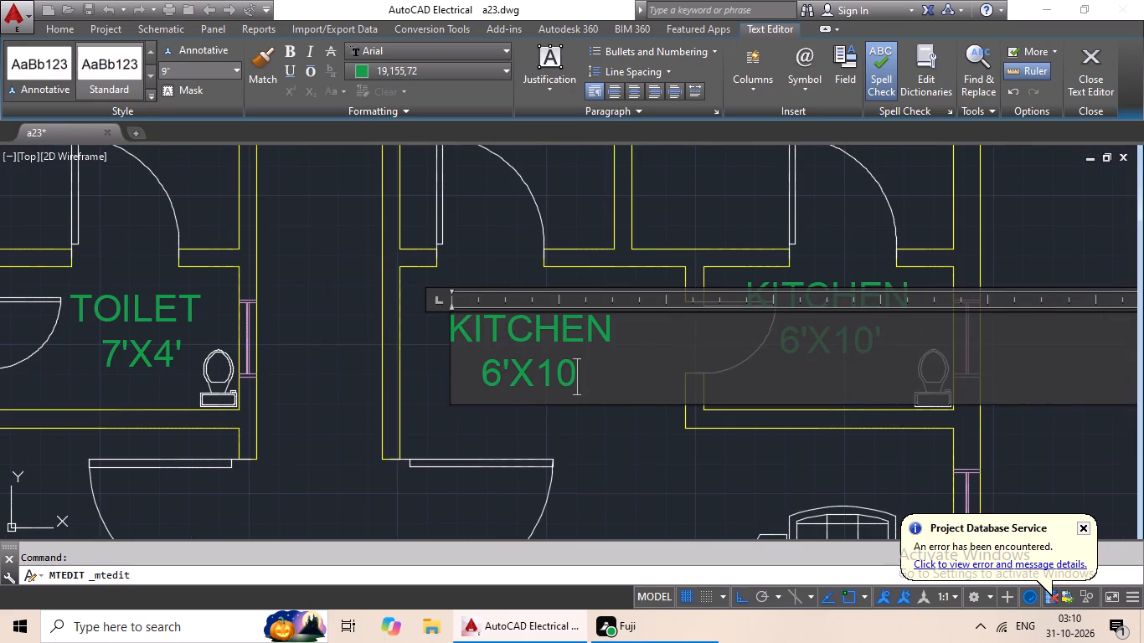
key("BackSpace")
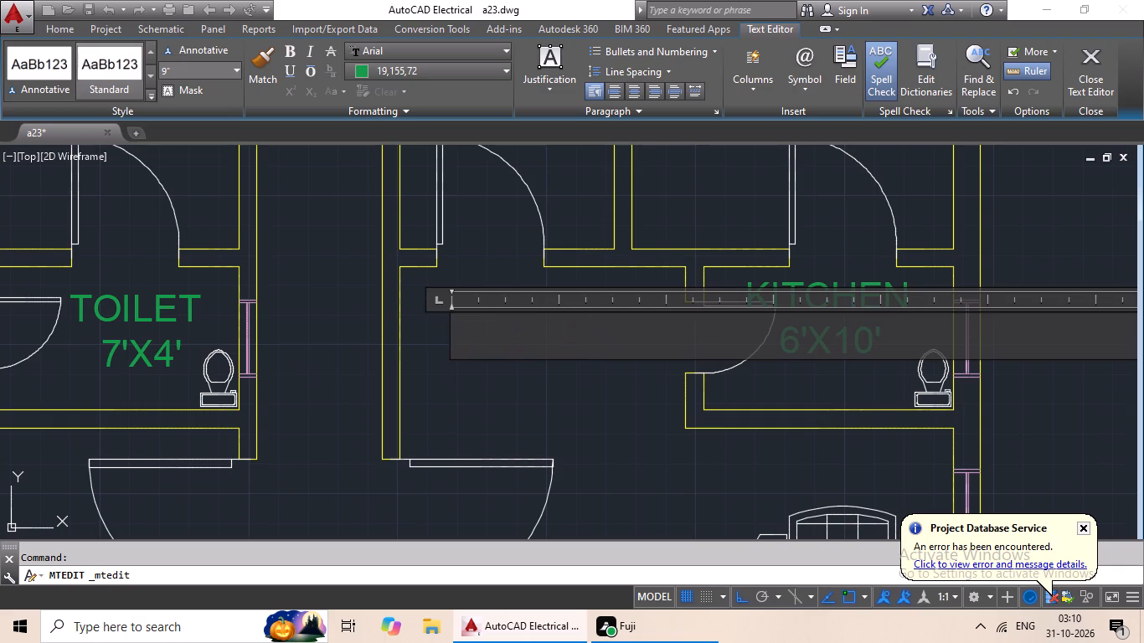
type("HALOL")
key("shift+BackSpace")
key("shift+BackSpace")
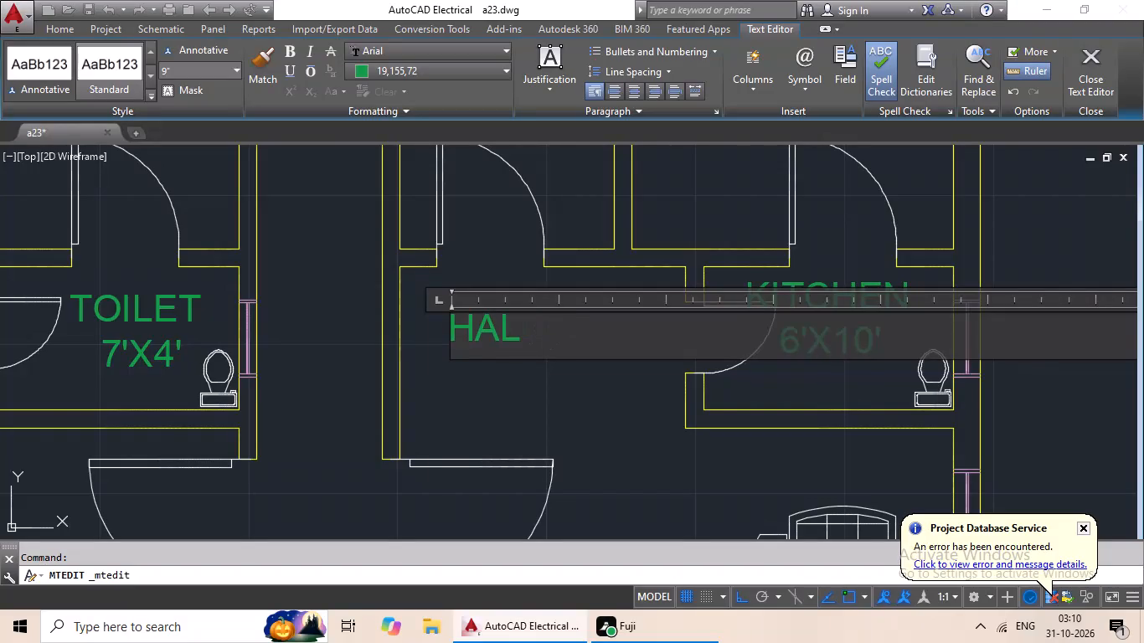
key("shift+l")
Add a 16'X10' line under the right flat's HALL, indent HALL with one space, and finish editing the label.
key("Return")
type("16'X10'")
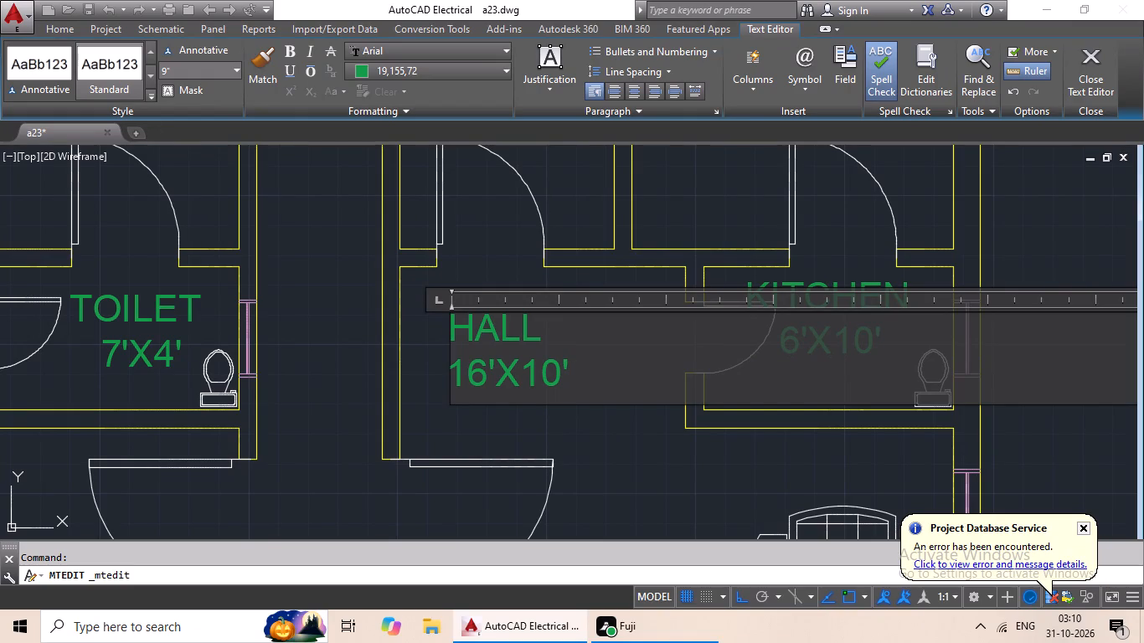
left_click(456, 327)
key("space")
left_click(616, 435)
Replace the KITCHEN 6'X10' label in the right flat's toilet, in the same row, with TOILET.
scroll(628, 428, "down", 1)
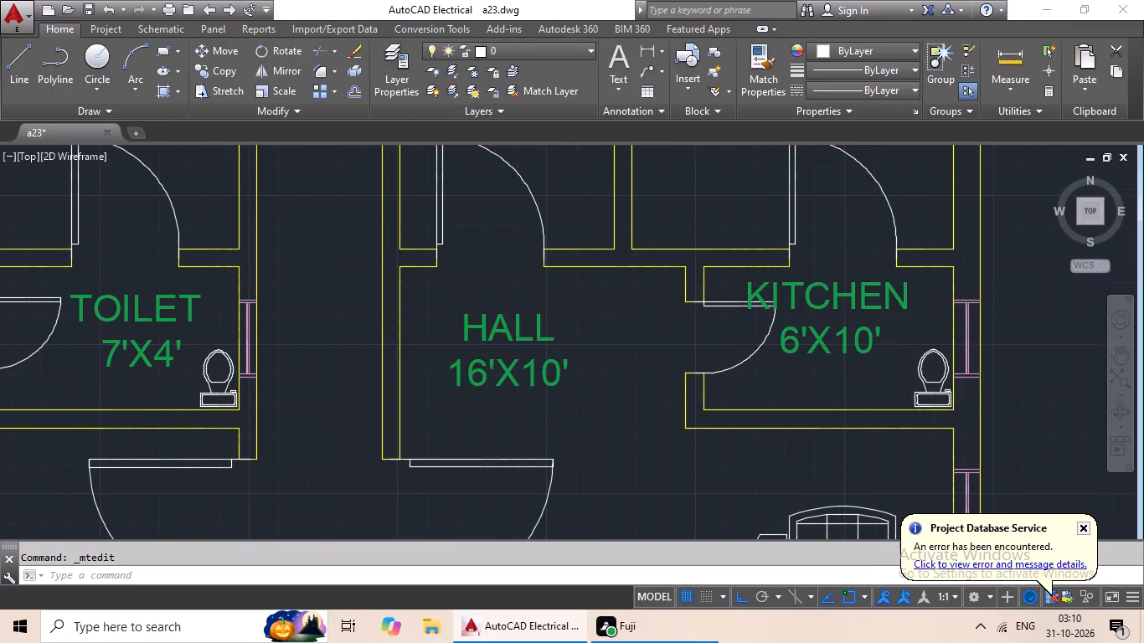
middle_click_drag(628, 427, 632, 311)
double_click(765, 255)
scroll(767, 254, "up", 2)
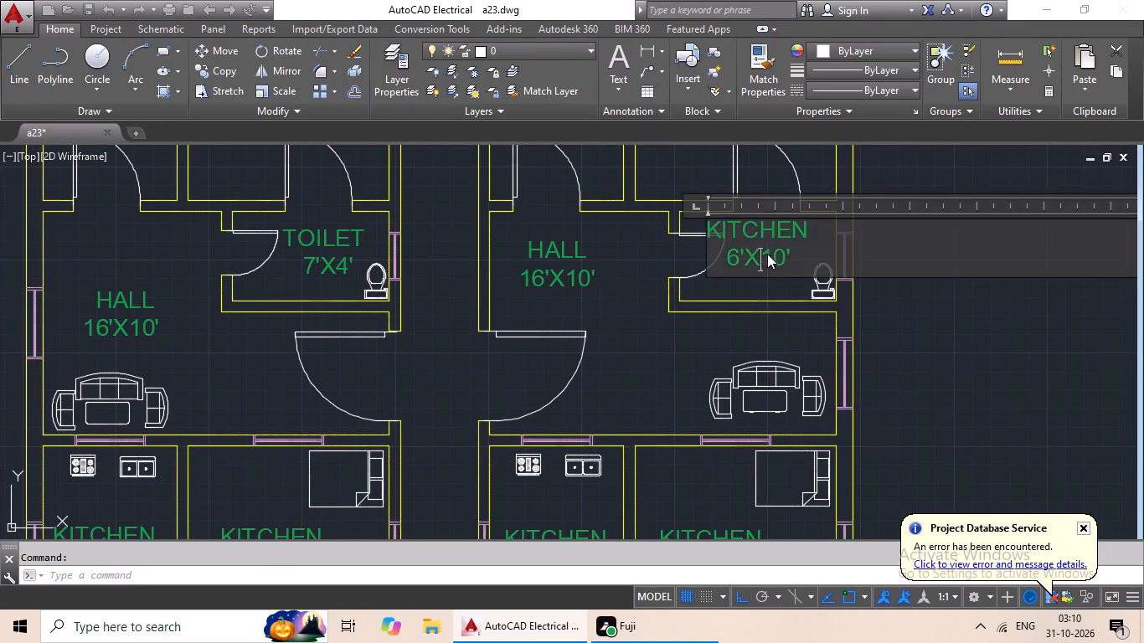
scroll(767, 254, "up", 3)
middle_click_drag(823, 254, 808, 316)
scroll(808, 320, "down", 1)
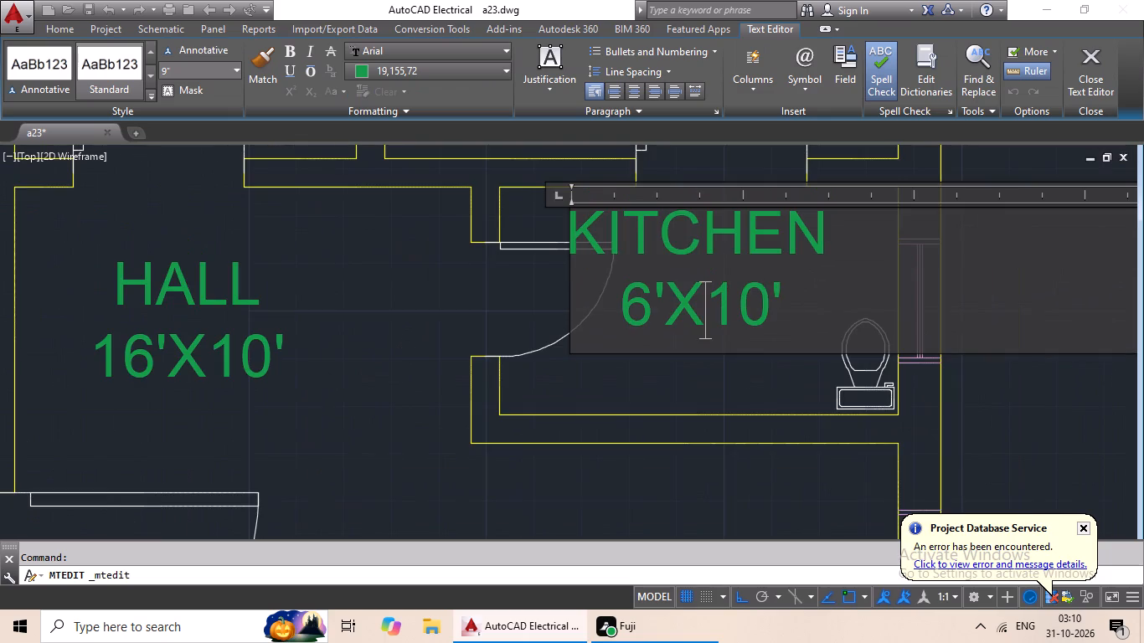
left_click(808, 318)
key("BackSpace")
key("BackSpace")
key("BackSpace")
key("BackSpace")
key("BackSpace")
key("BackSpace")
key("BackSpace")
key("BackSpace")
key("BackSpace")
key("BackSpace")
key("BackSpace")
key("BackSpace")
key("BackSpace")
key("BackSpace")
key("BackSpace")
key("BackSpace")
key("BackSpace")
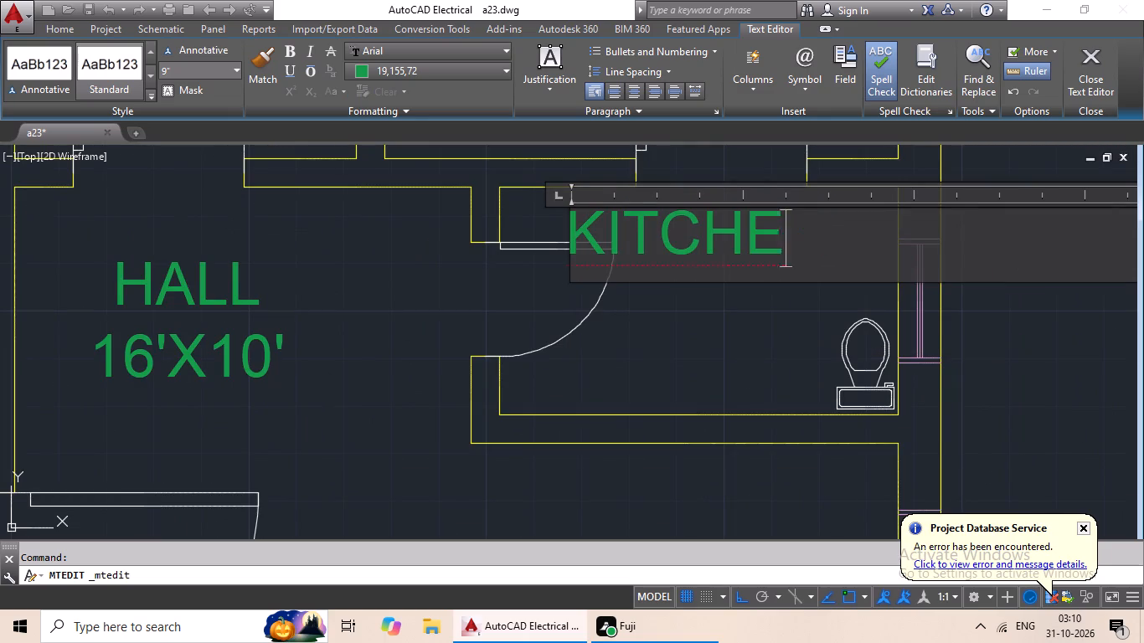
type("TOILET")
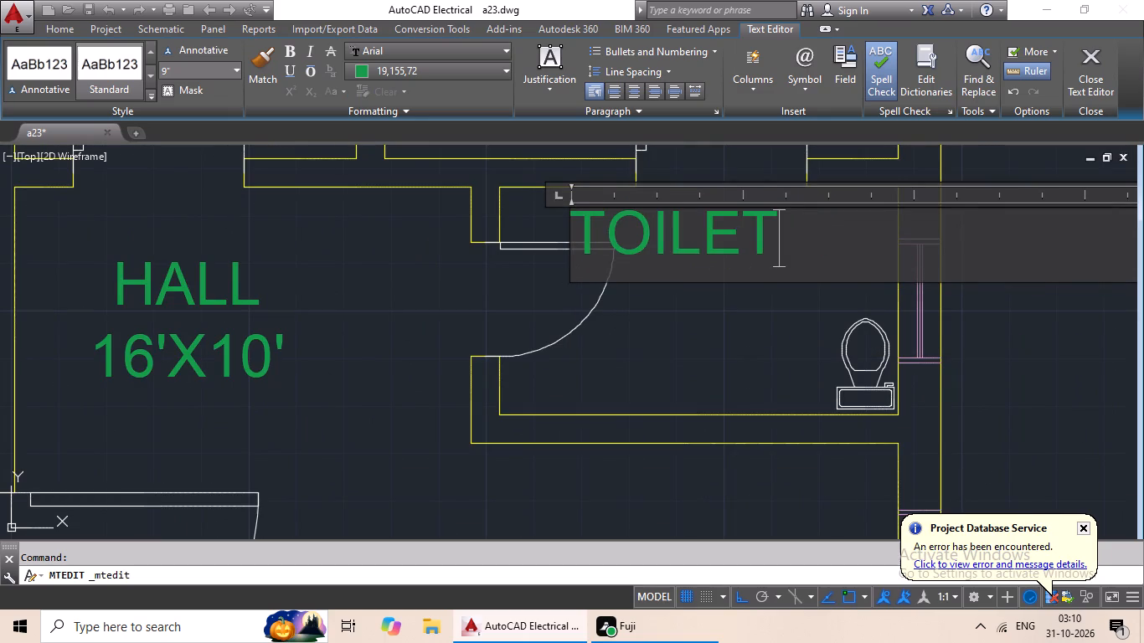
Add a line break after the right flat's TOILET and indent the TOILET line with four spaces.
key("Return")
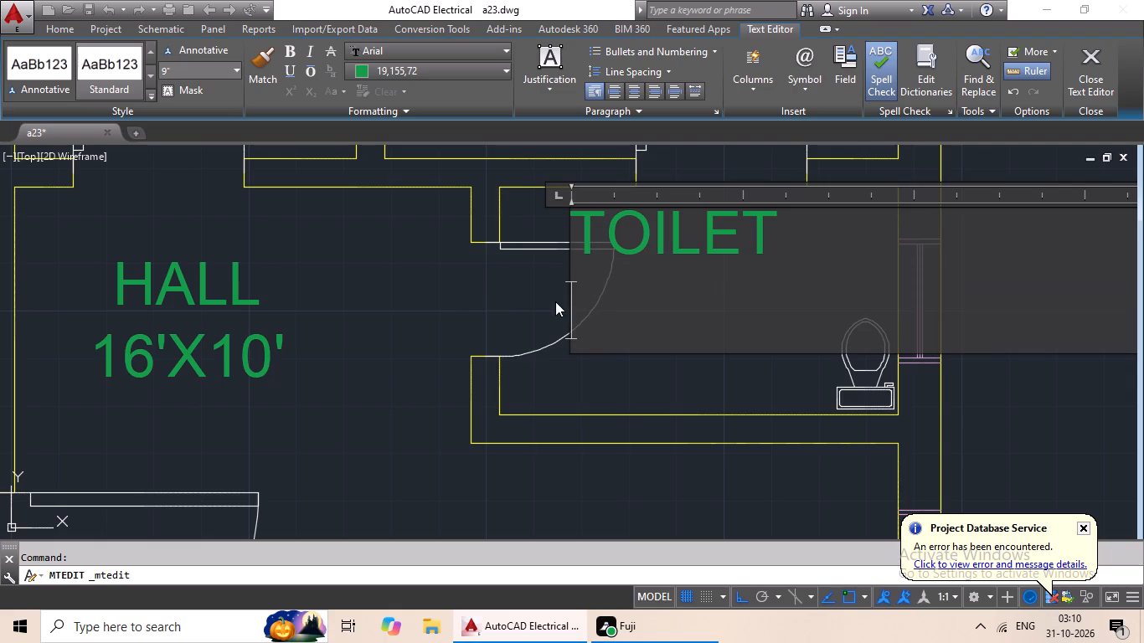
left_click(588, 237)
left_click(583, 237)
key("space")
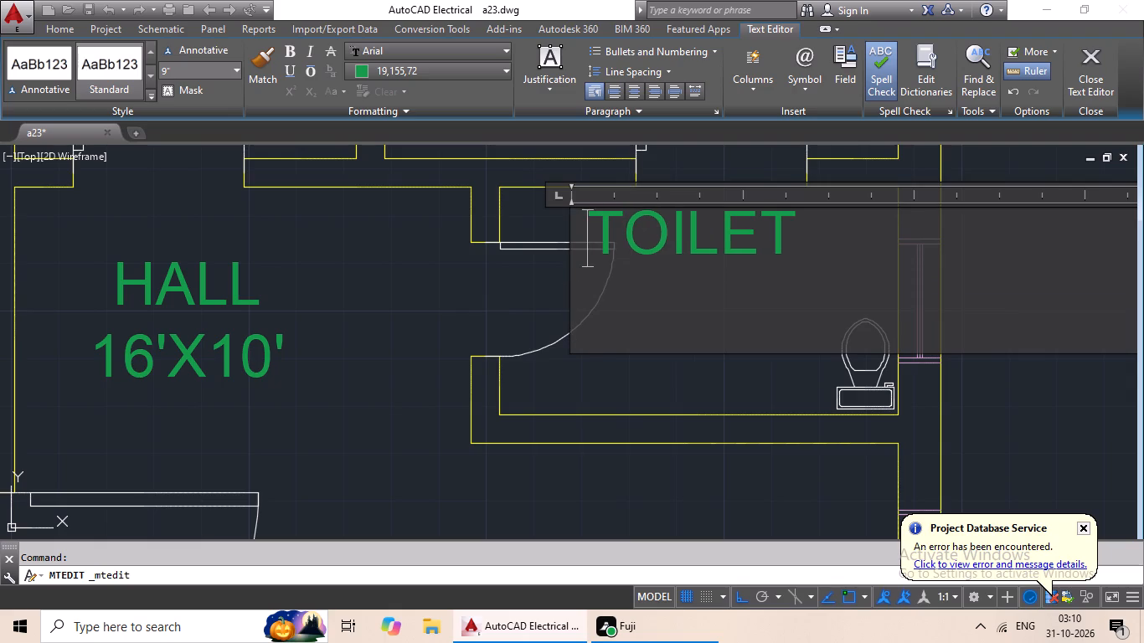
key("space")
key("space")
key("space")
Add a 7'X4' line under TOILET in the right flat's toilet label.
left_click(842, 225)
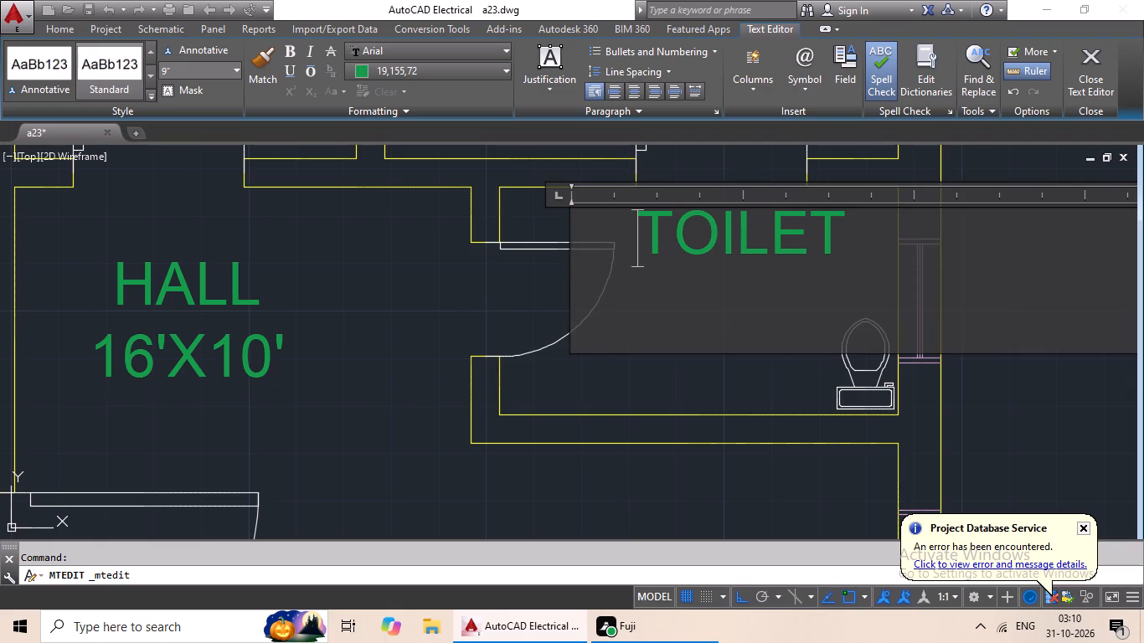
key("BackSpace")
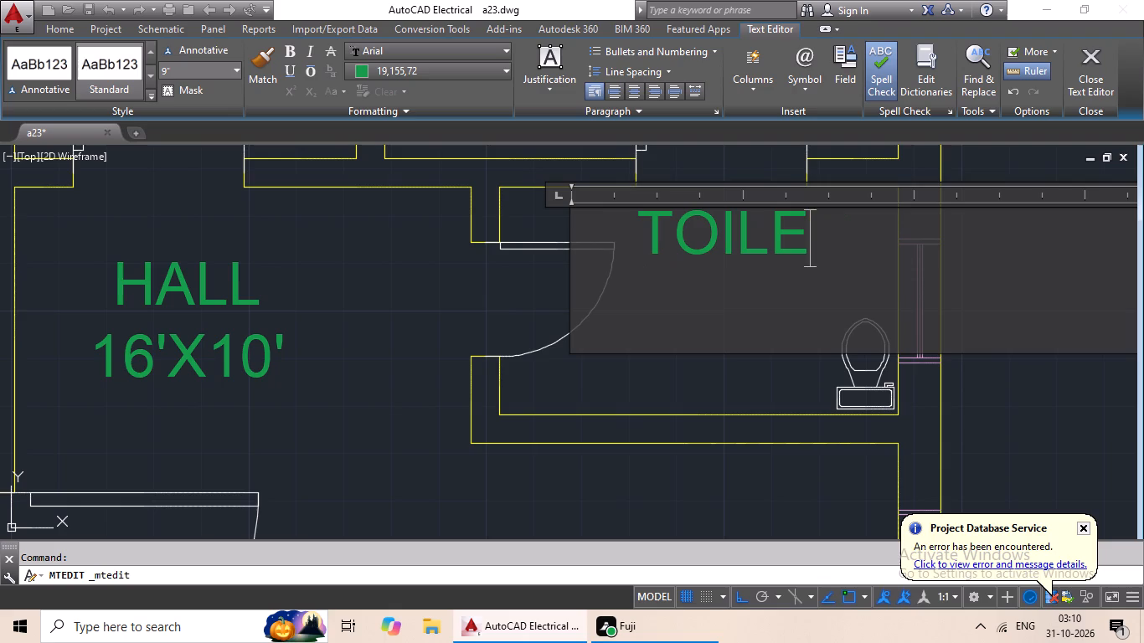
key("shift+t")
key("Return")
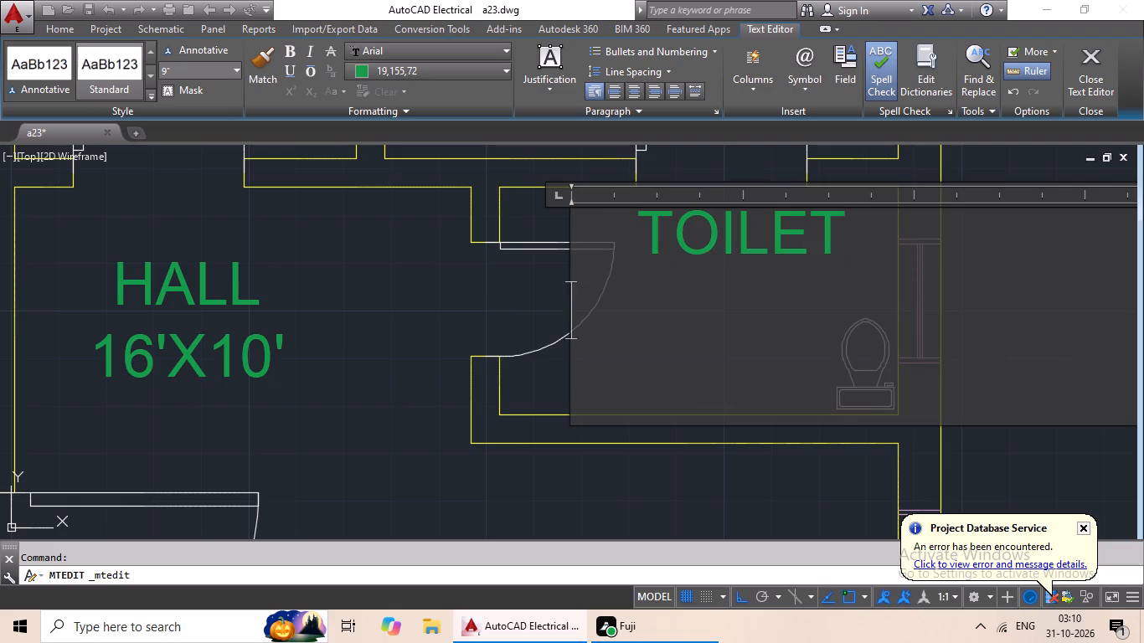
type("7'")
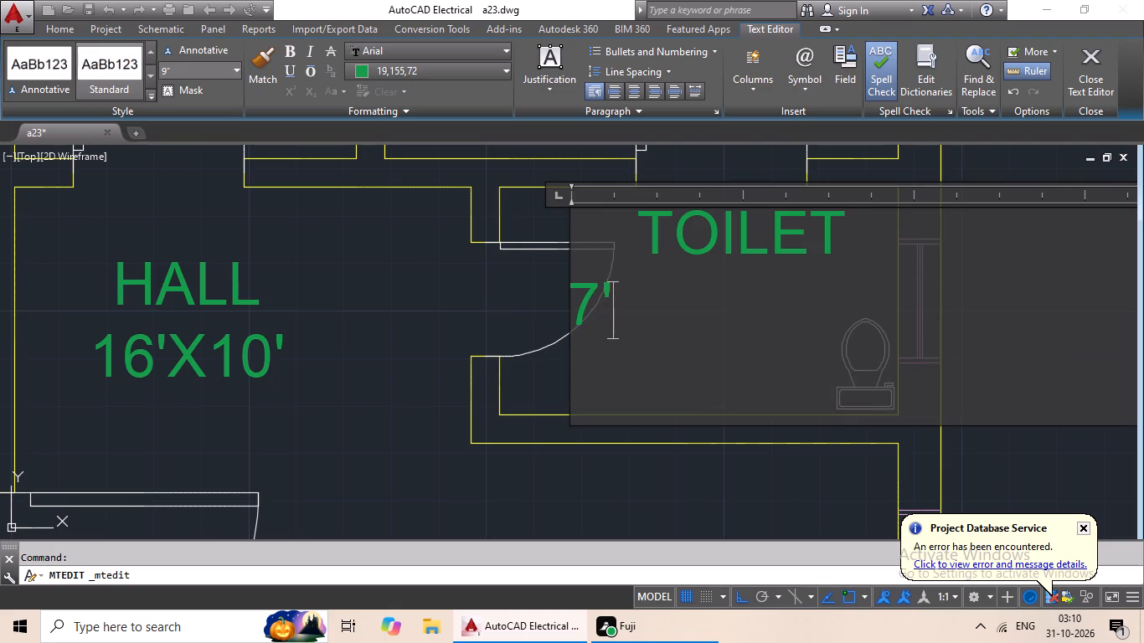
key("shift+x")
type("4'")
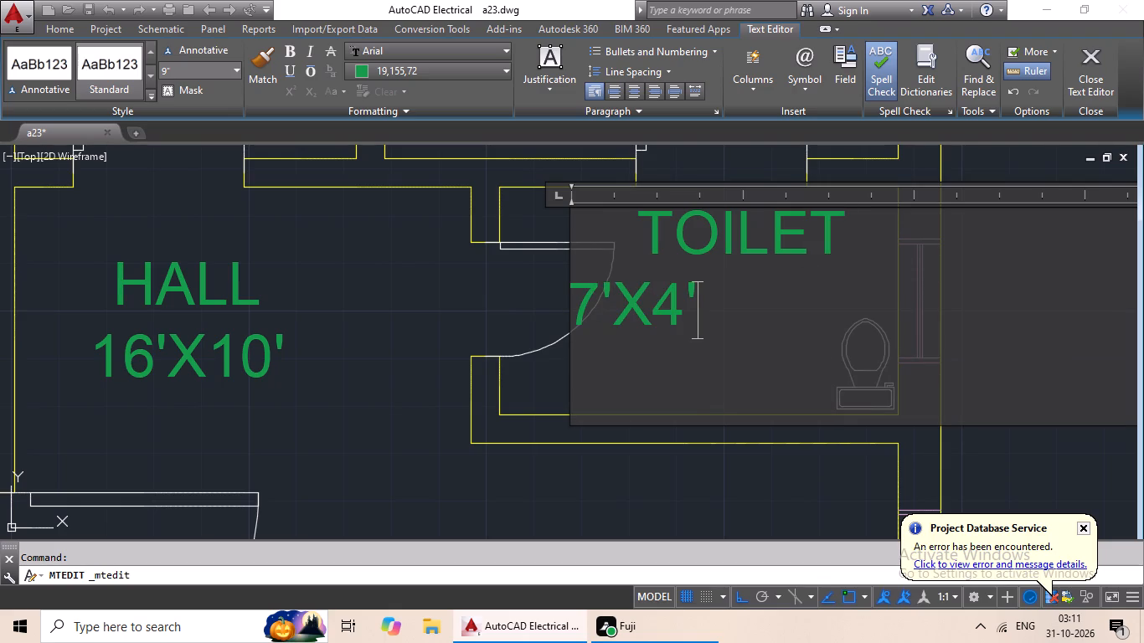
Indent the 7'X4' line with eight spaces and TOILET with one more space, and finish editing the label.
left_click(573, 297)
key("space")
key("space")
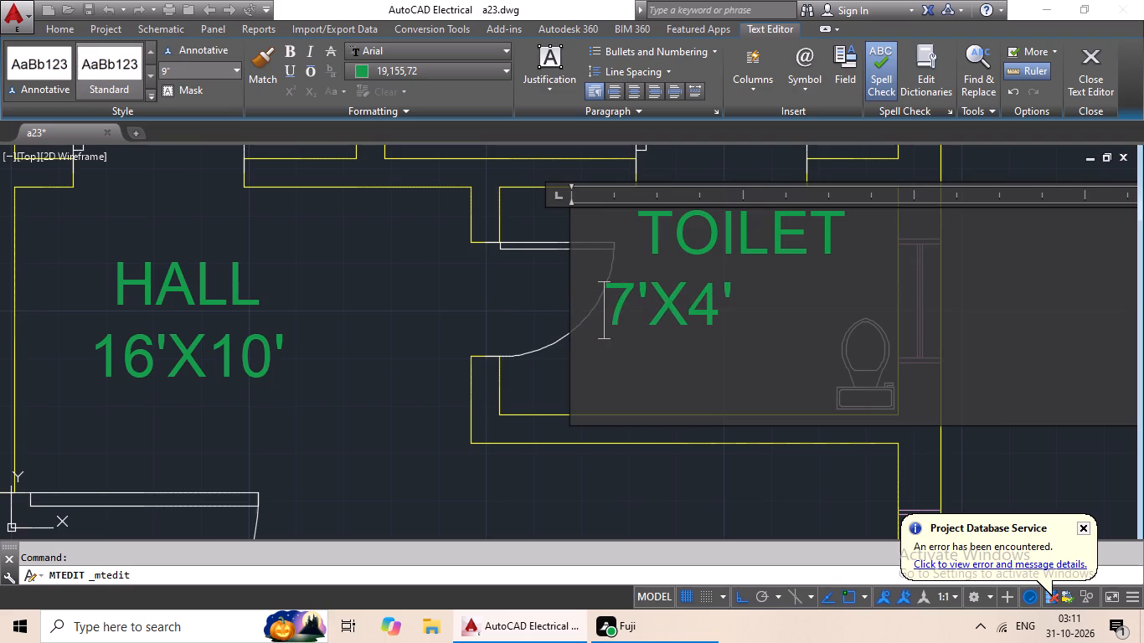
key("space")
key("space")
key("space")
key("space")
key("space")
key("space")
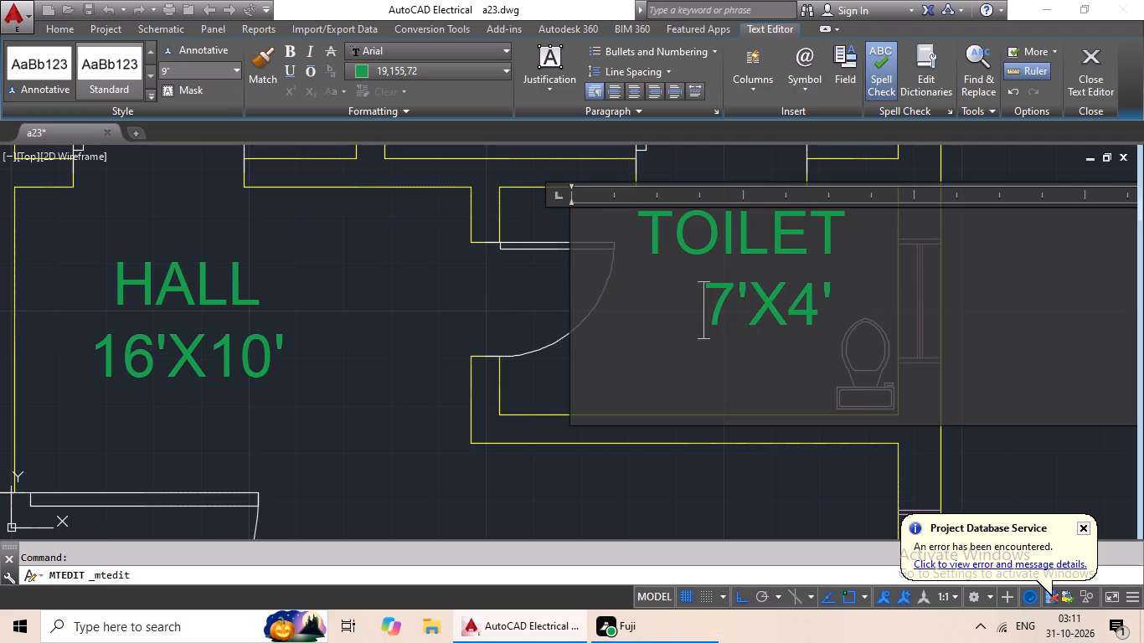
left_click(652, 230)
key("space")
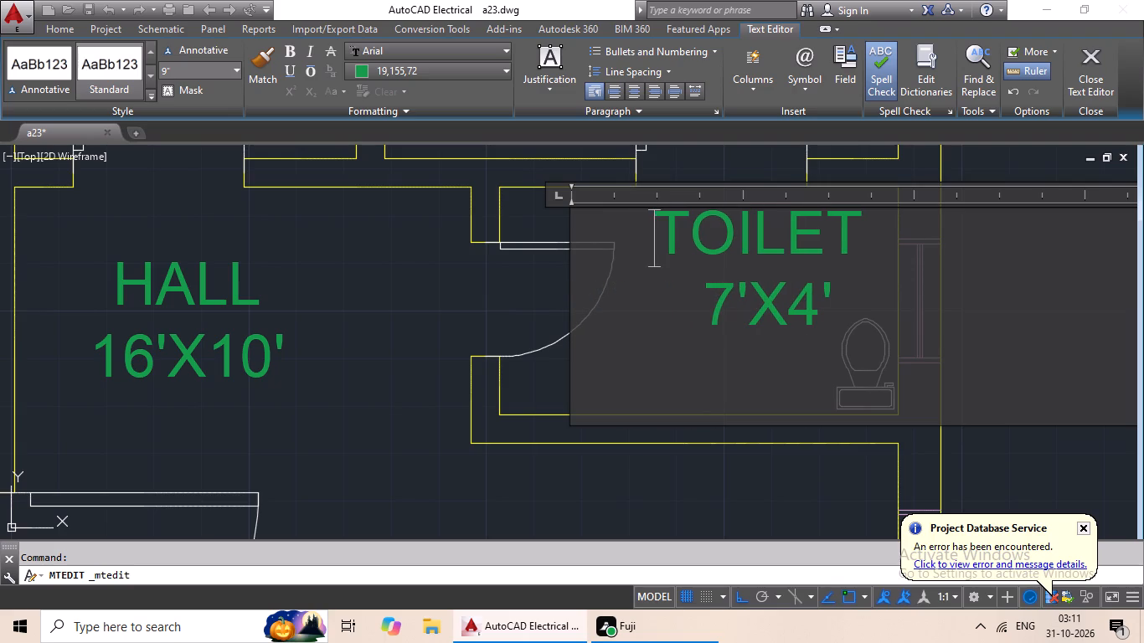
left_click(489, 315)
Replace the KITCHEN 6'X10' label in the left flat's room with the bed, in the next row down, with BED ROOM.
scroll(514, 306, "down", 3)
middle_click_drag(514, 306, 632, 257)
middle_click_drag(616, 284, 638, 260)
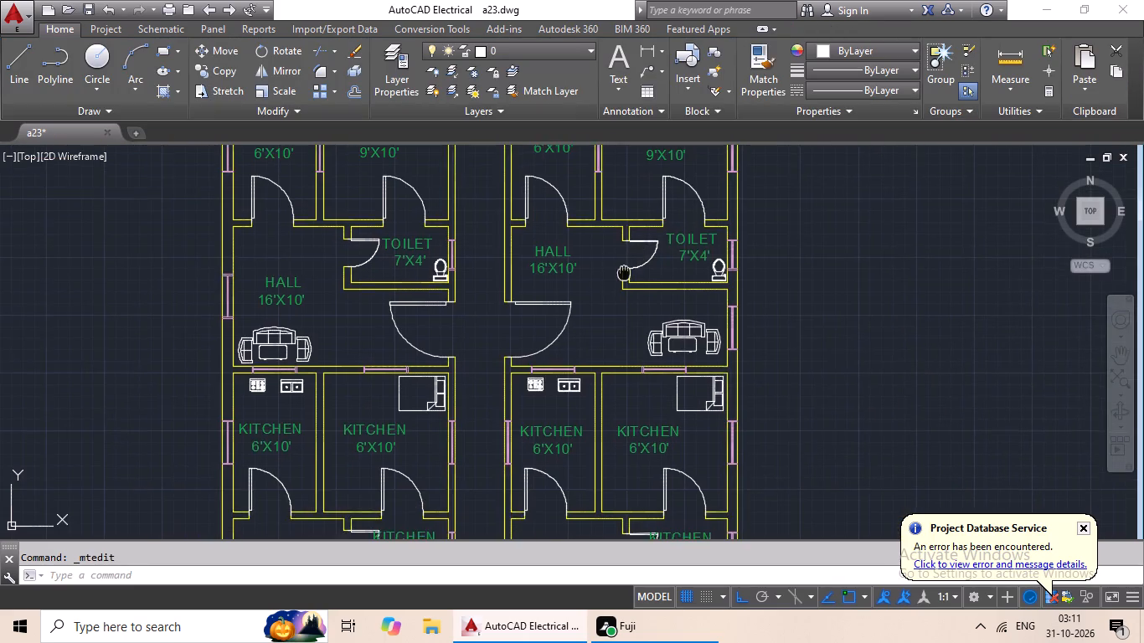
middle_click_drag(638, 260, 673, 225)
middle_click_drag(693, 295, 719, 252)
middle_click_drag(662, 312, 714, 239)
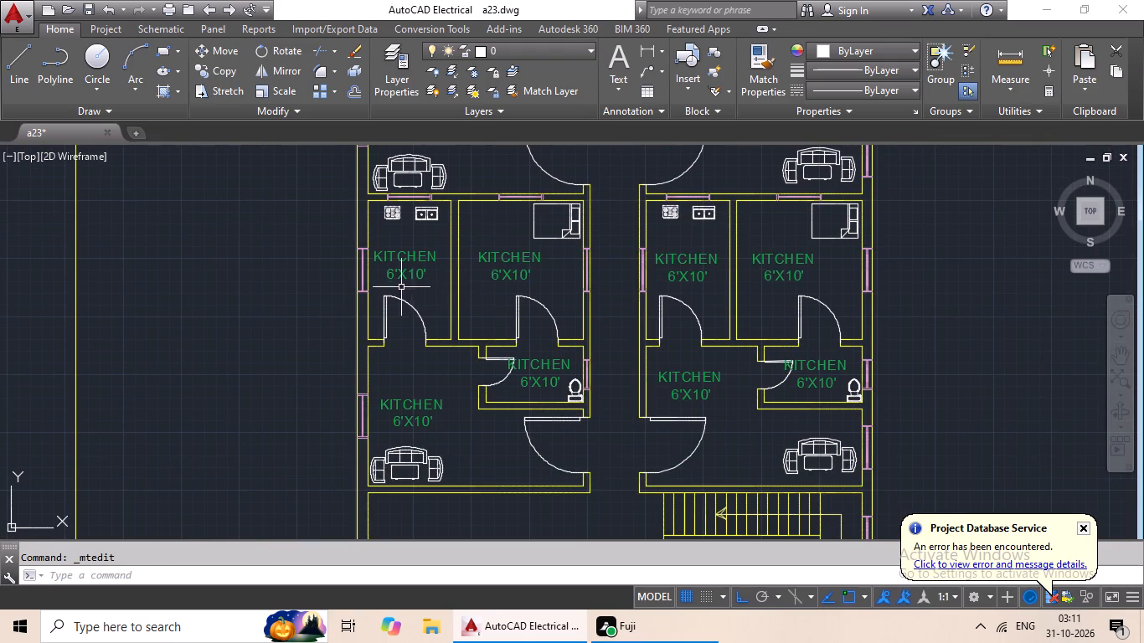
double_click(502, 251)
scroll(515, 265, "up", 2)
scroll(585, 276, "up", 1)
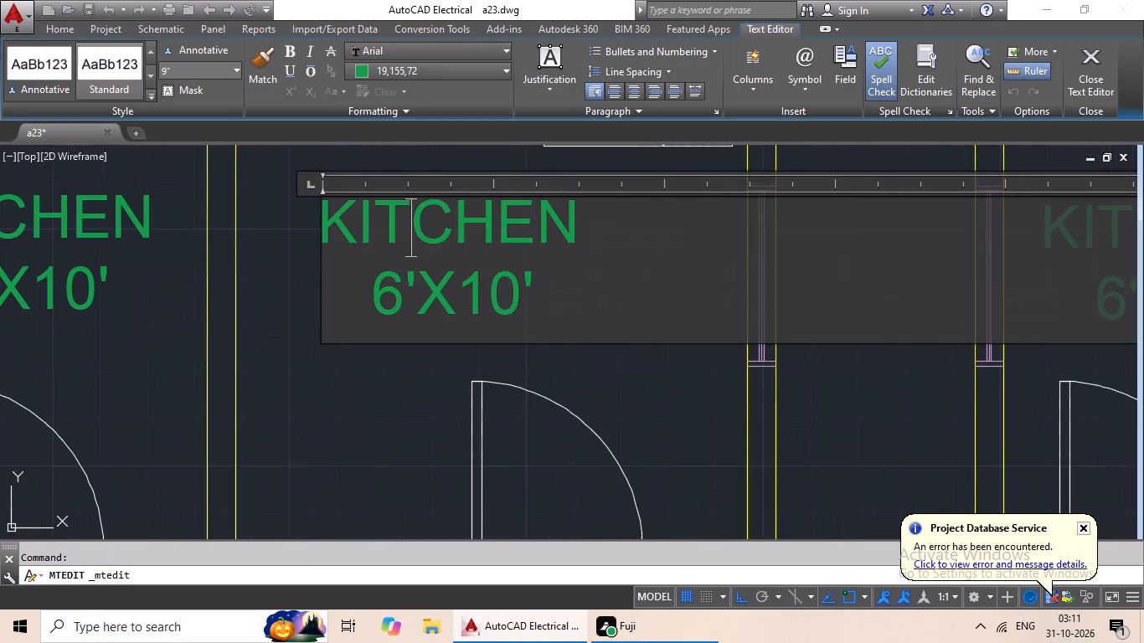
left_click(580, 303)
key("BackSpace")
key("BackSpace")
key("BackSpace")
key("BackSpace")
key("BackSpace")
key("BackSpace")
key("BackSpace")
key("BackSpace")
key("BackSpace")
key("BackSpace")
key("BackSpace")
key("BackSpace")
key("BackSpace")
key("BackSpace")
key("BackSpace")
key("BackSpace")
key("BackSpace")
key("BackSpace")
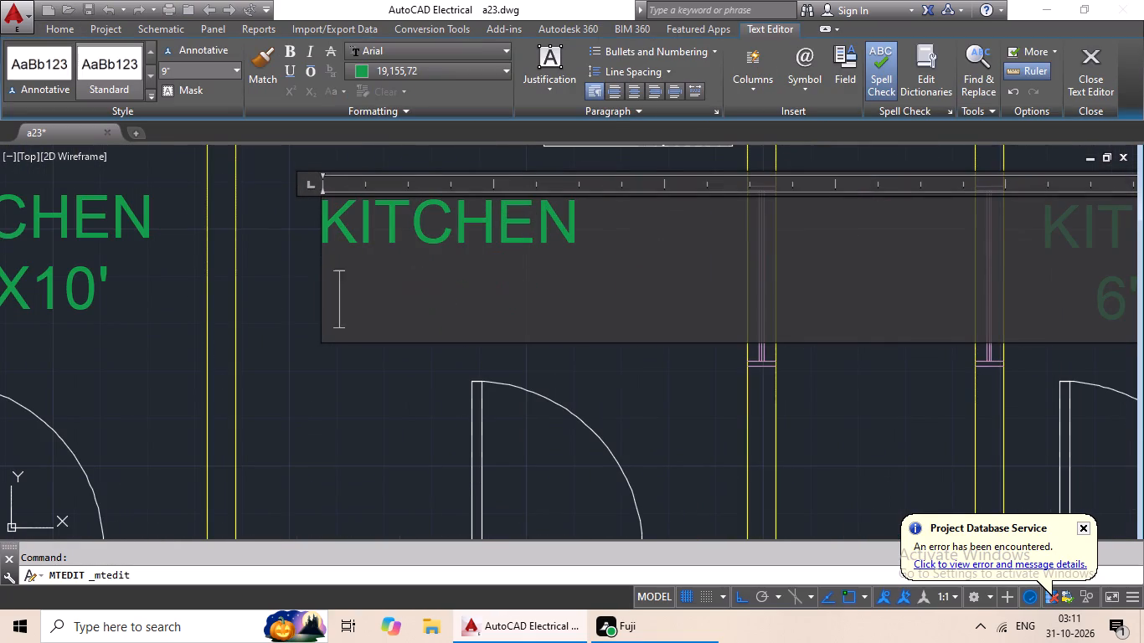
type("BED")
key("shift+space")
type("RO")
key("shift+o")
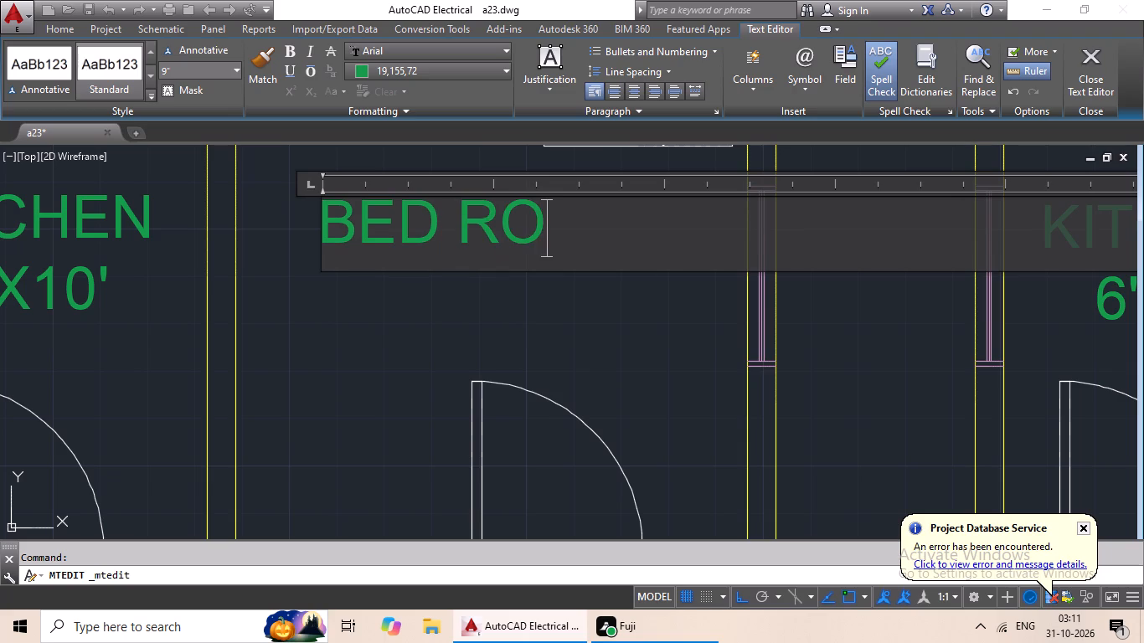
key("shift+m")
Add a 9'X10' line under the left flat's BED ROOM, indent it with four spaces, and finish editing the label.
key("Return")
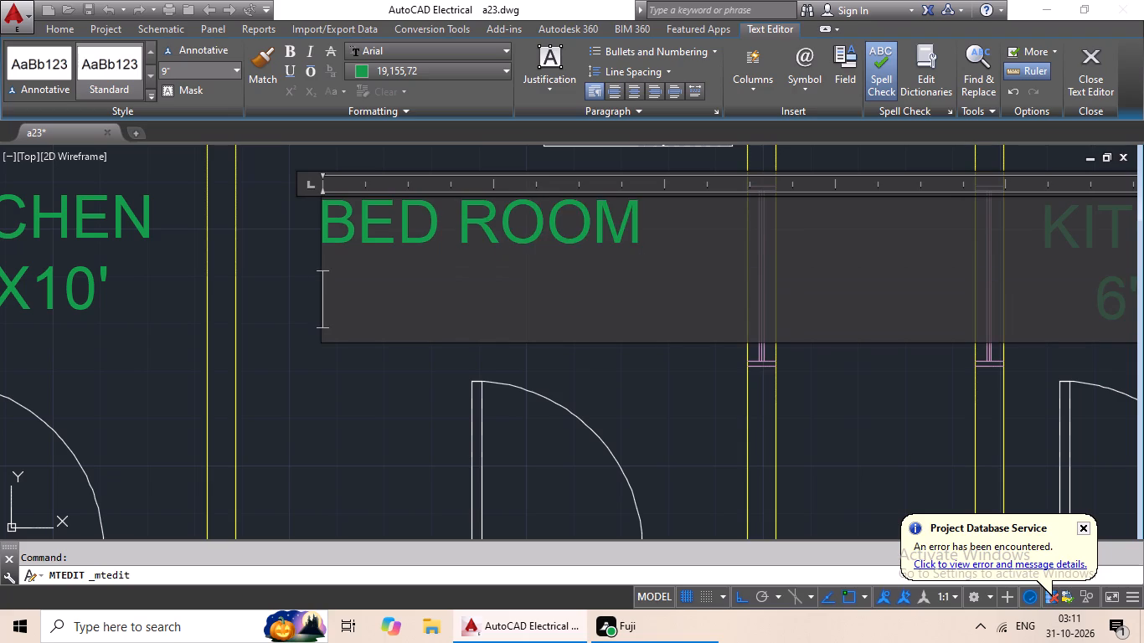
type("9'")
key("shift+x")
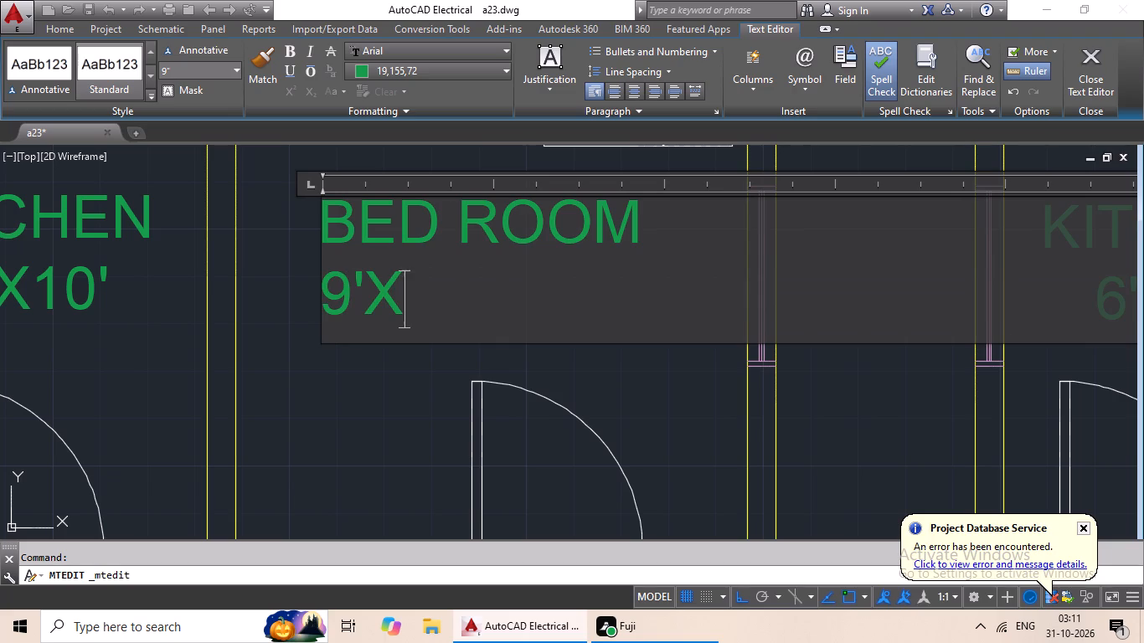
type("10'")
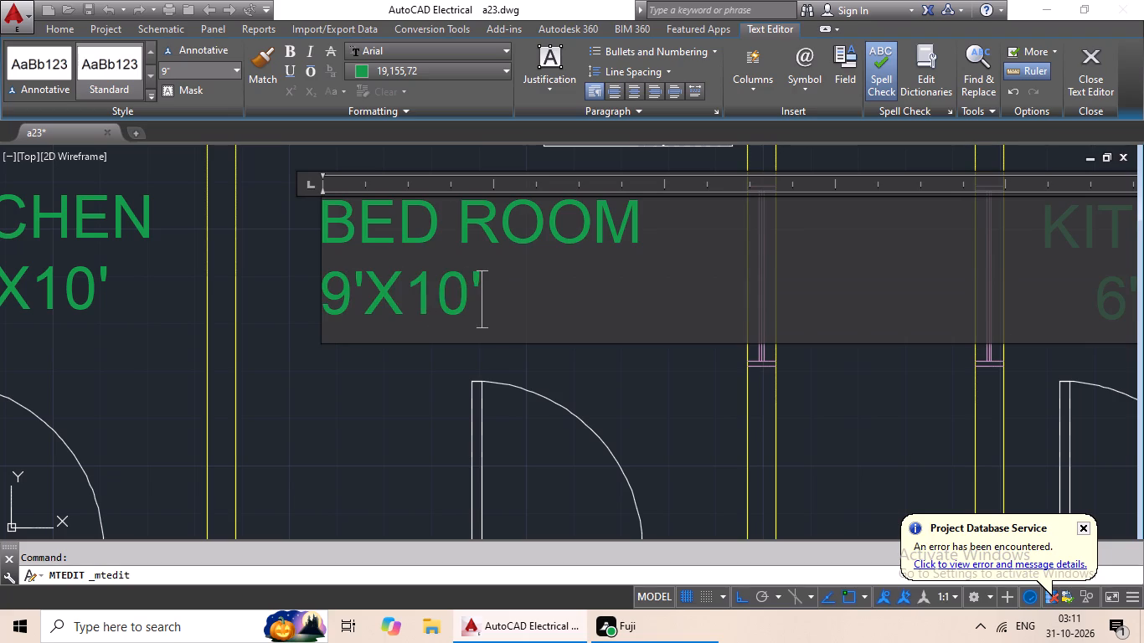
left_click(337, 303)
left_click(335, 294)
key("space")
key("space")
key("space")
key("space")
left_click(353, 381)
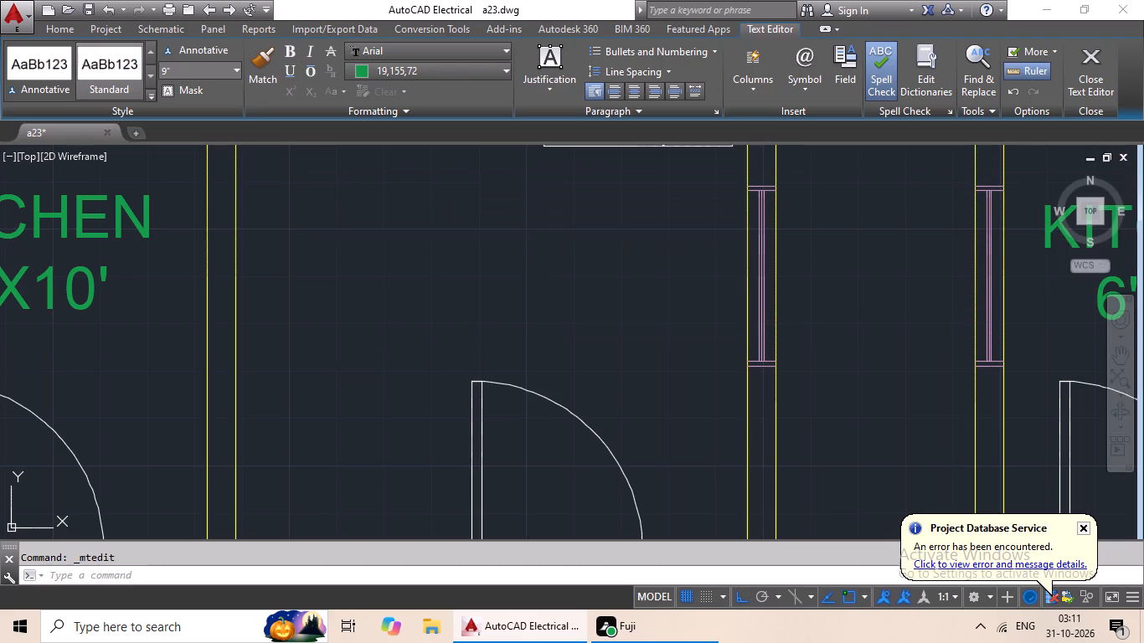
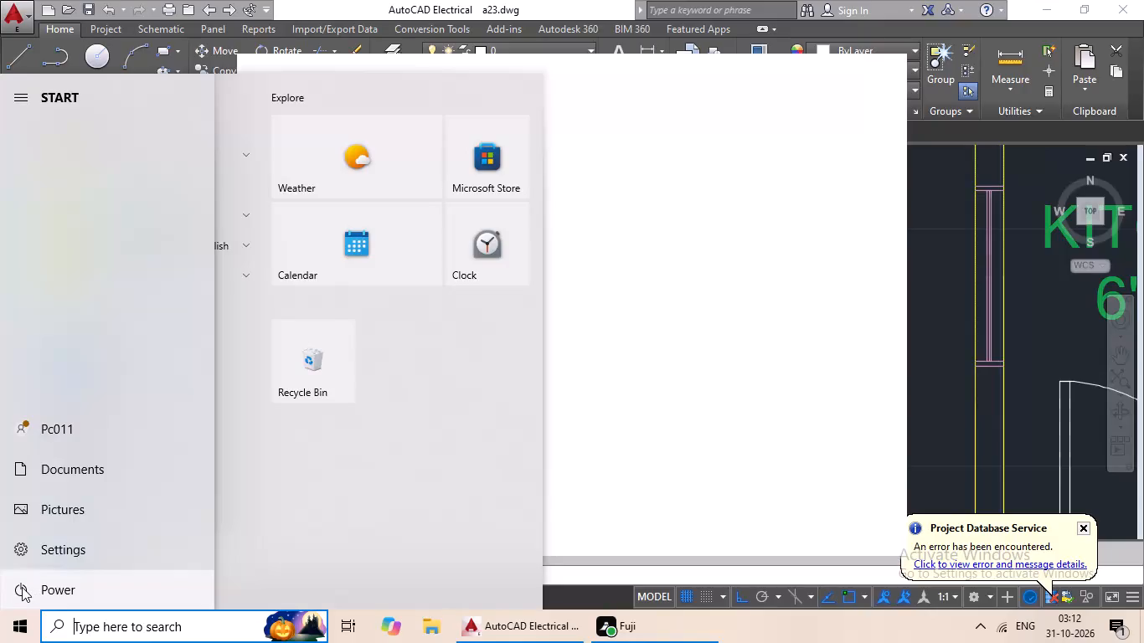
Open the Windows power options for sleep, shutdown and restart.
left_click(21, 589)
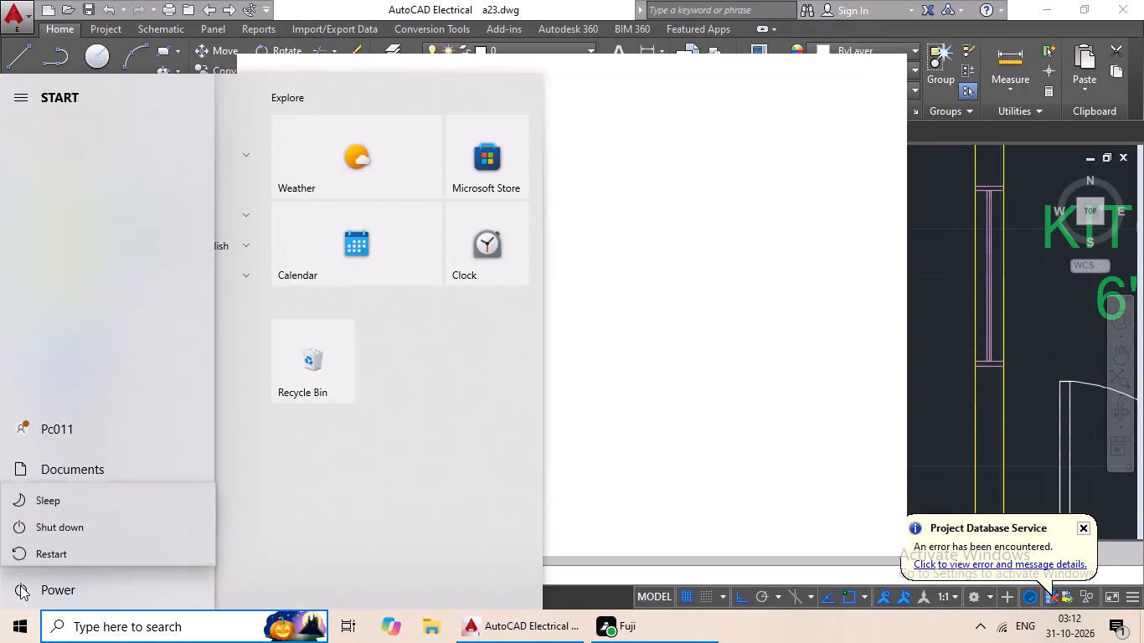
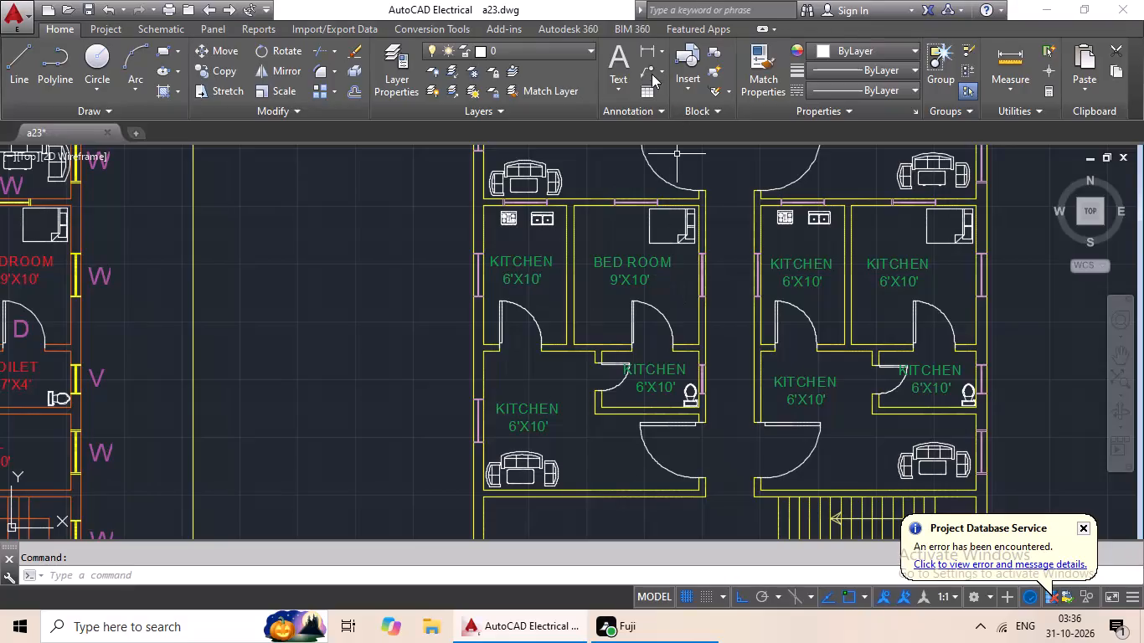
Examine the room labels of the upper and lower flats in the yellow-walled floor plan.
scroll(630, 151, "down", 2)
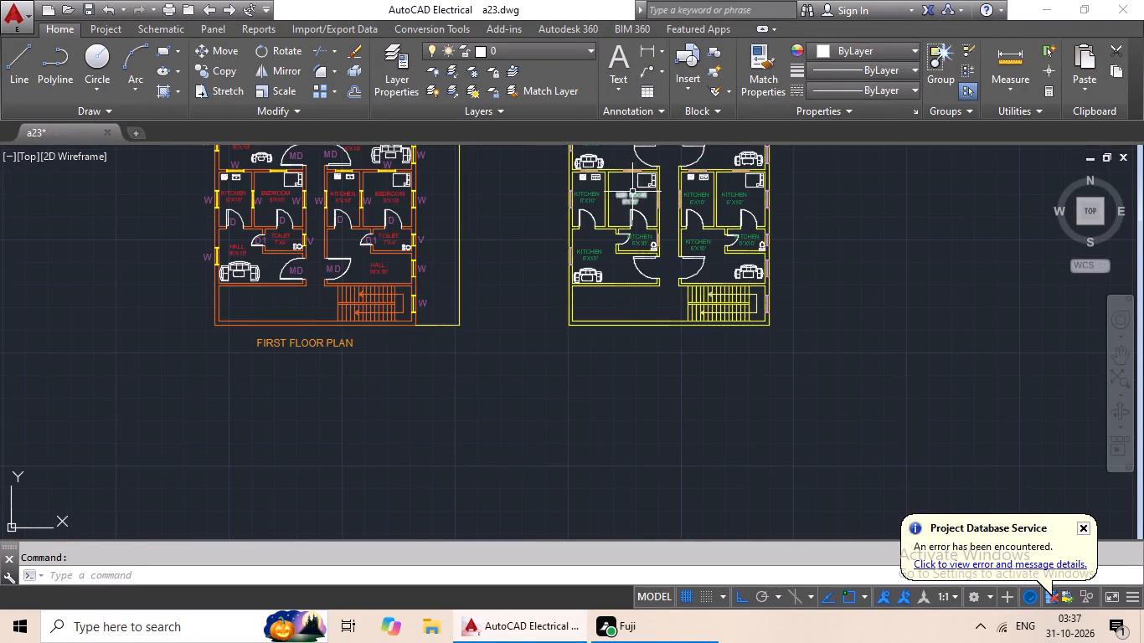
scroll(632, 224, "down", 1)
scroll(671, 219, "up", 3)
middle_click(672, 213)
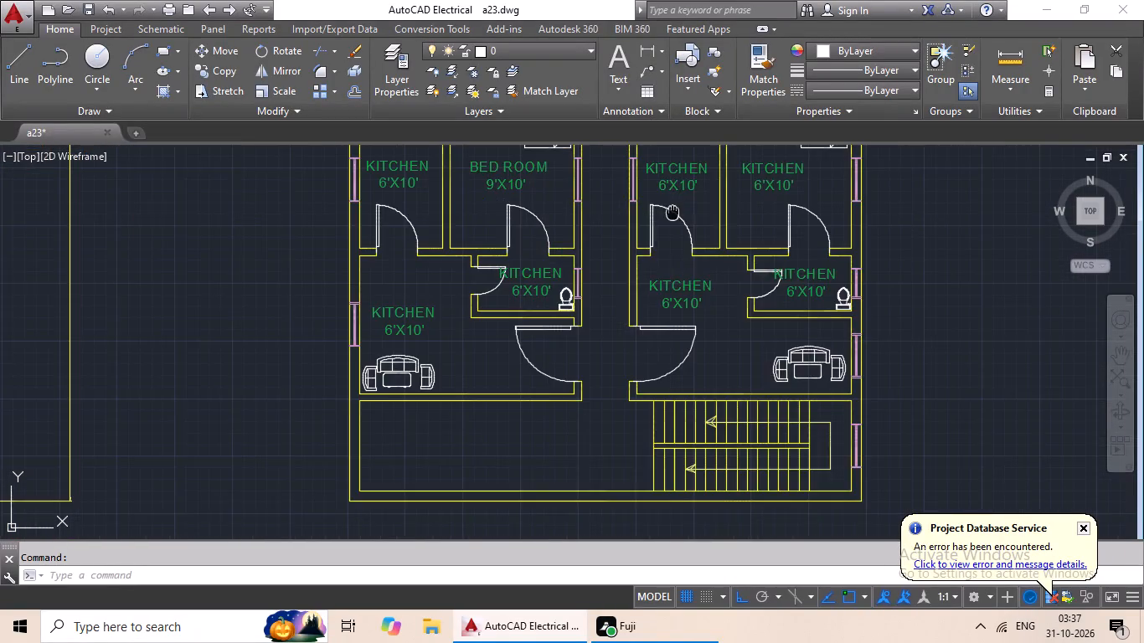
middle_click_drag(634, 326, 600, 408)
middle_click_drag(615, 275, 542, 387)
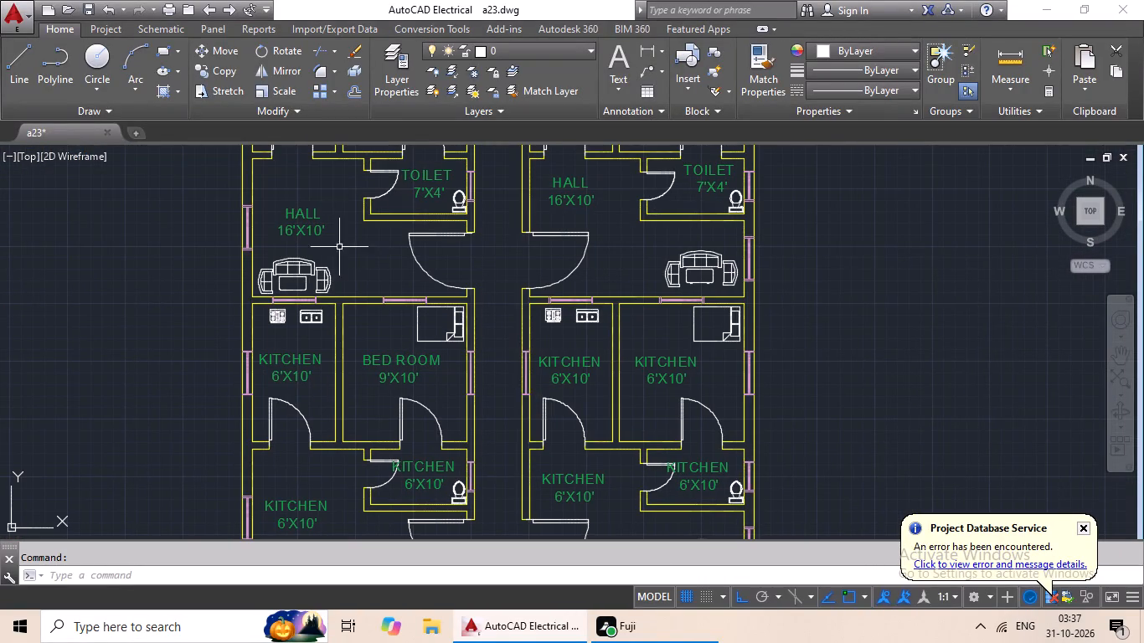
middle_click_drag(346, 246, 351, 400)
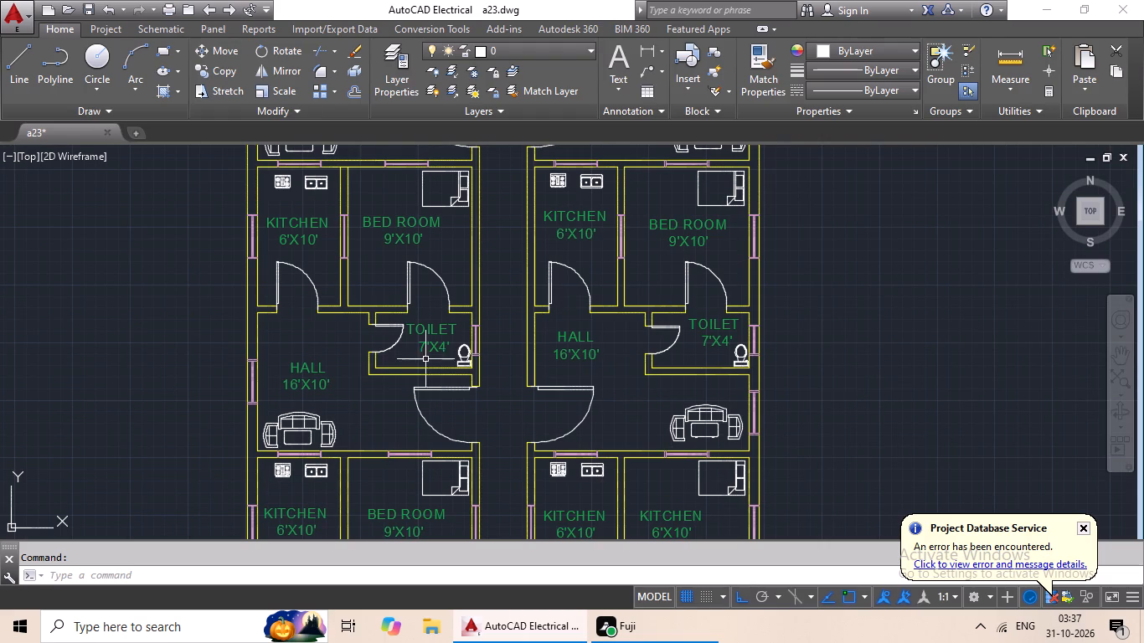
middle_click_drag(514, 342, 541, 311)
middle_click_drag(539, 316, 567, 242)
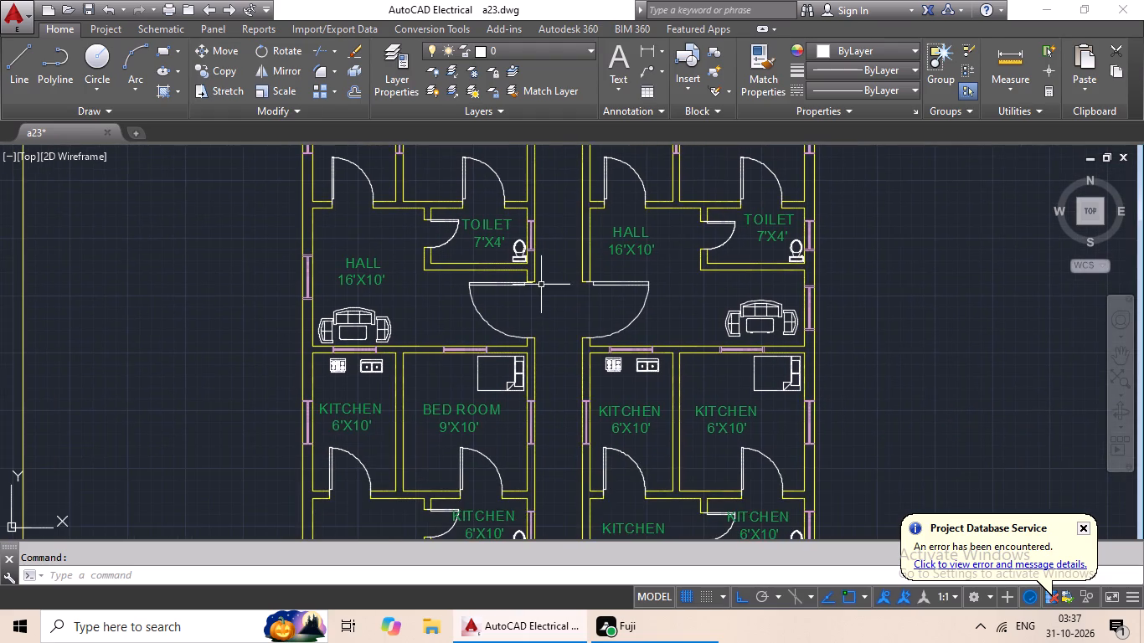
middle_click_drag(524, 301, 491, 241)
middle_click_drag(456, 362, 337, 342)
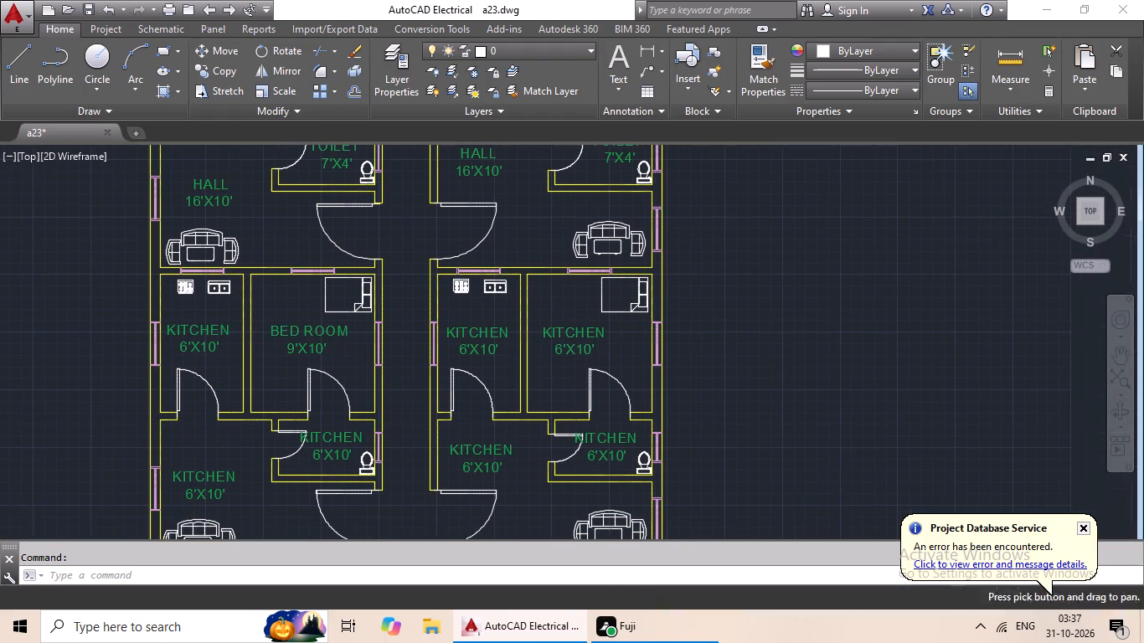
middle_click_drag(535, 284, 494, 384)
middle_click_drag(487, 356, 497, 300)
middle_click_drag(482, 373, 528, 292)
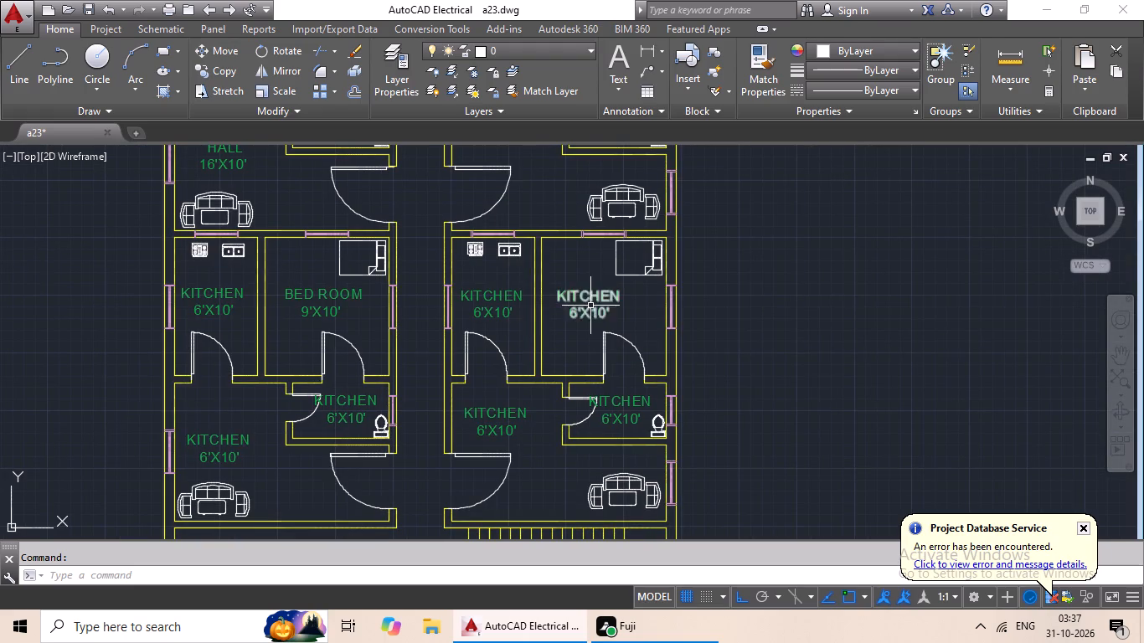
Replace the KITCHEN label in the lower-right flat's bedroom with BED ROOM and 9'X10' on a second line.
double_click(590, 306)
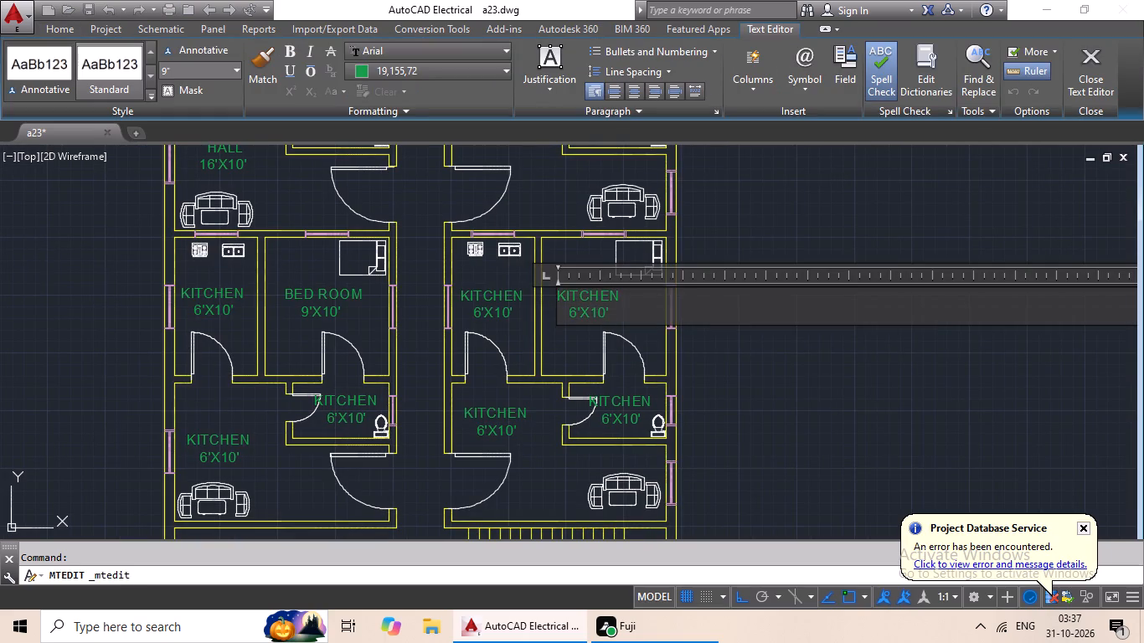
scroll(643, 303, "up", 2)
left_click(617, 320)
key("BackSpace")
key("BackSpace")
key("BackSpace")
key("BackSpace")
key("BackSpace")
key("BackSpace")
key("BackSpace")
key("BackSpace")
key("BackSpace")
key("BackSpace")
key("BackSpace")
key("BackSpace")
key("BackSpace")
key("BackSpace")
key("BackSpace")
key("BackSpace")
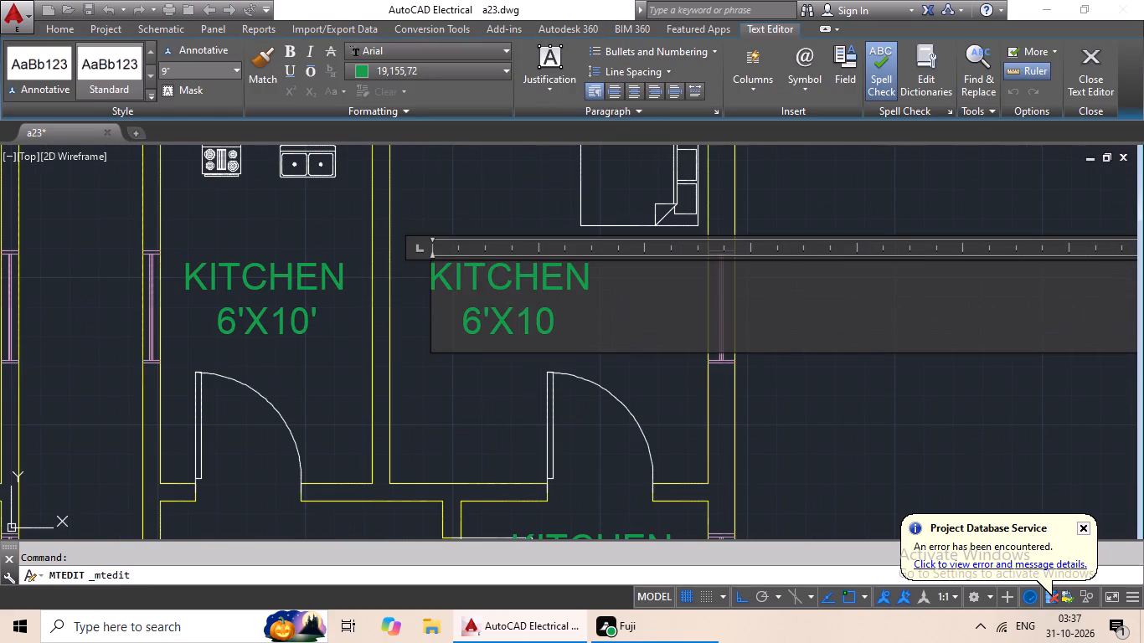
key("BackSpace")
type("BED")
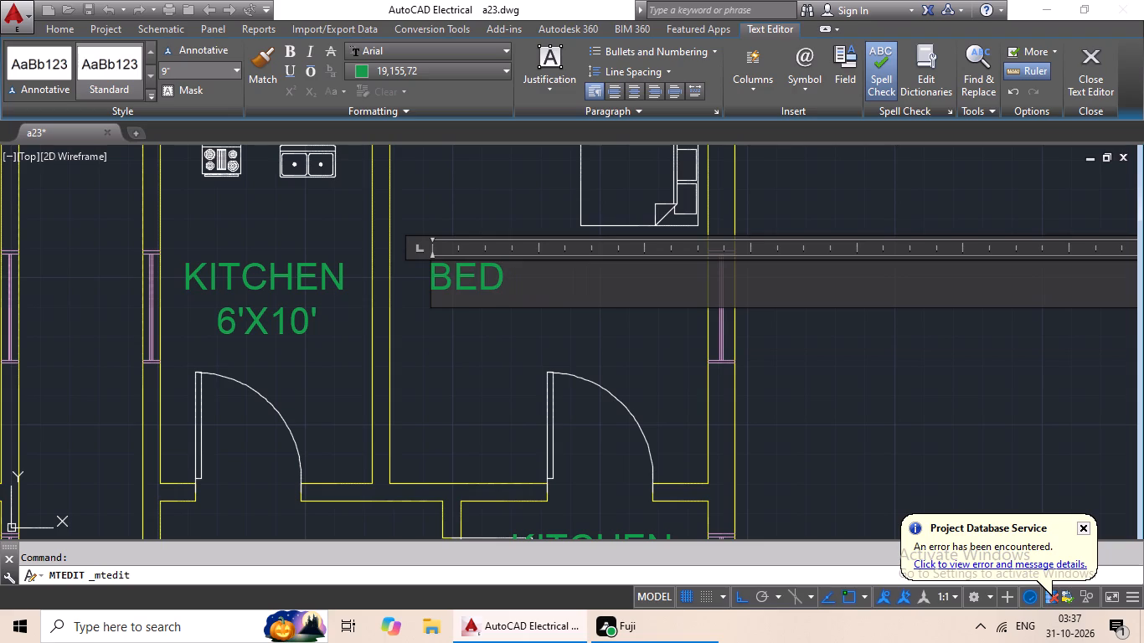
key("space")
type("ROOM")
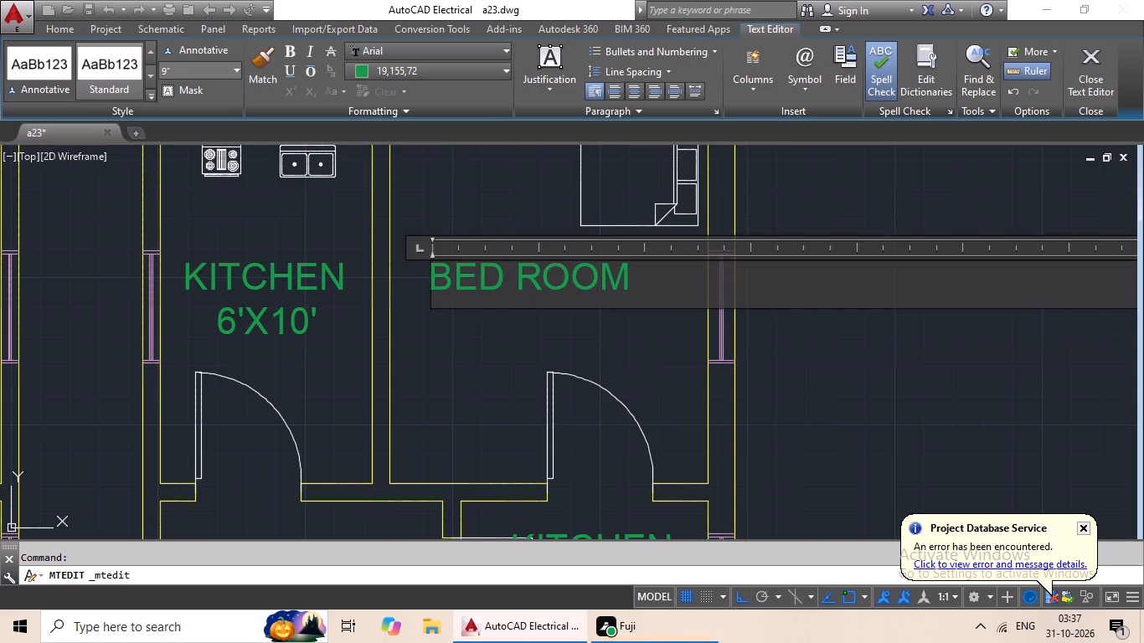
key("Return")
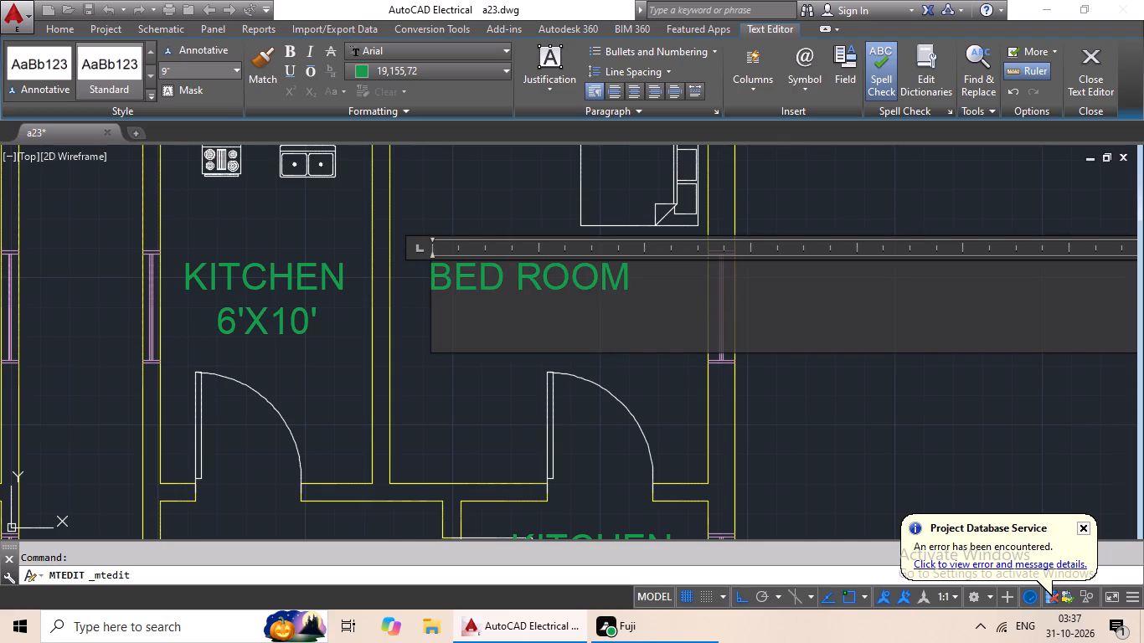
type("9'X")
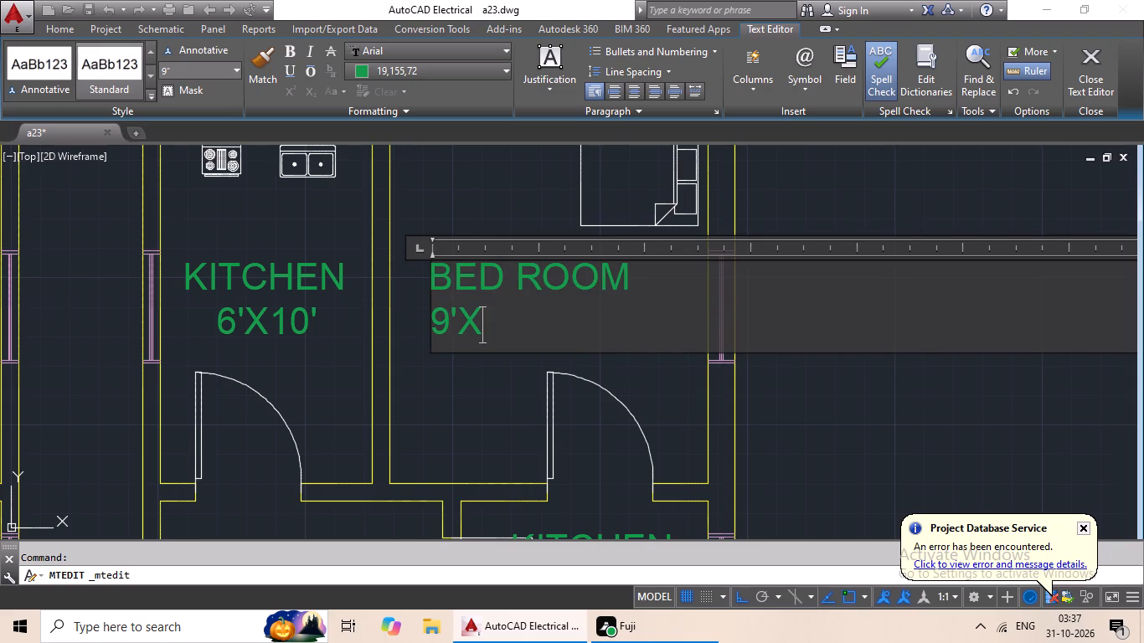
type("10'")
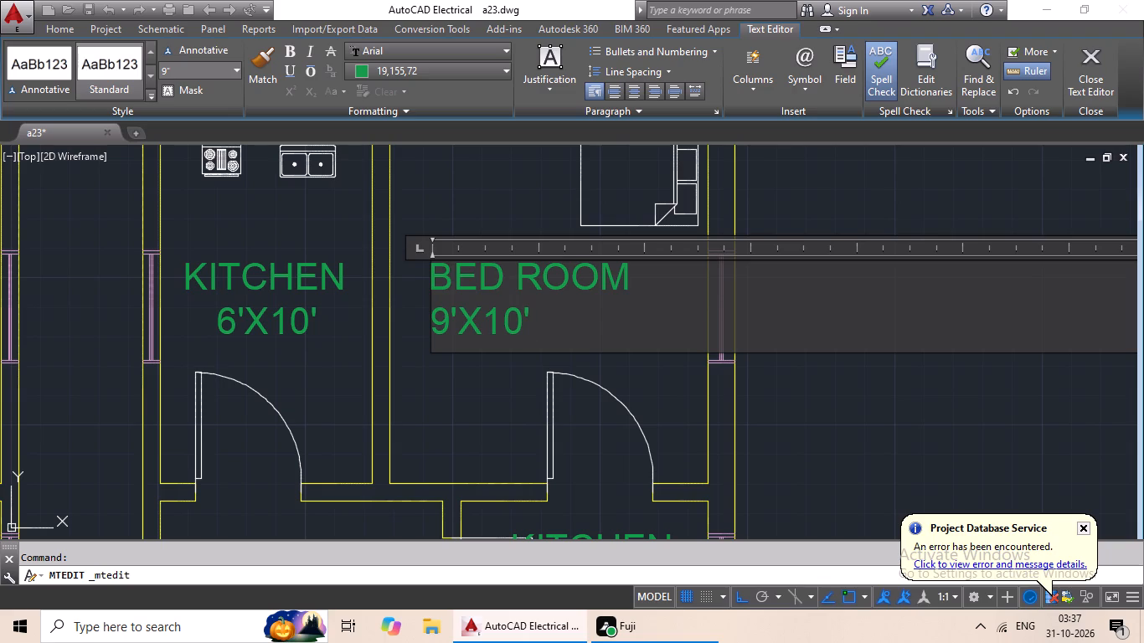
Indent the 9'X10' line with spaces to centre it under BED ROOM, and finish the label edit.
left_click(435, 321)
key("space")
key("space")
key("space")
key("space")
key("space")
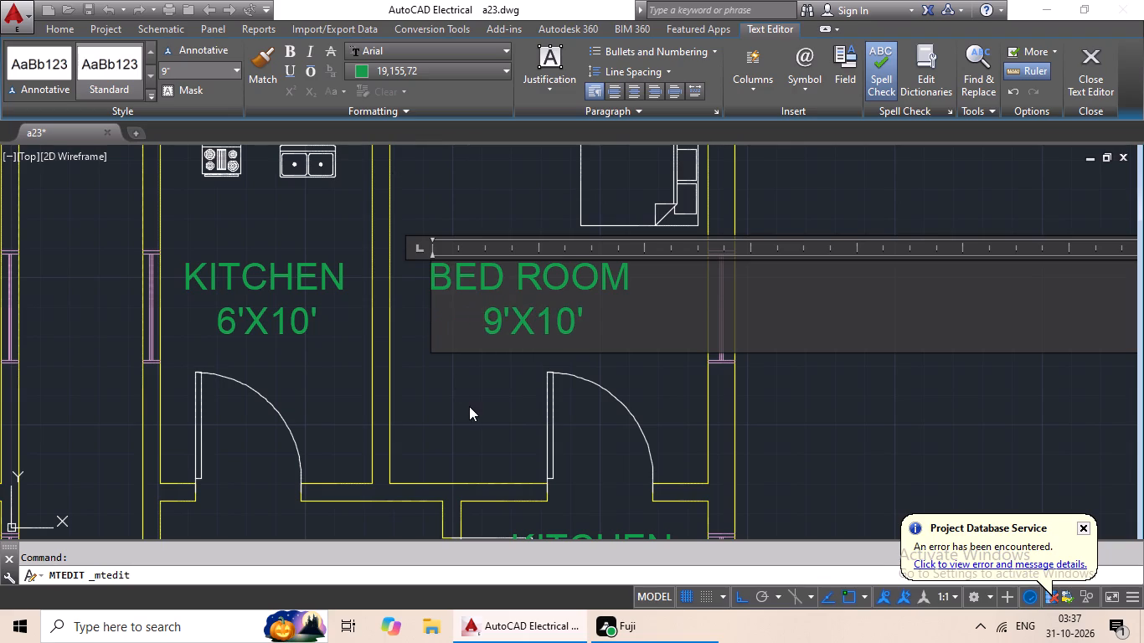
left_click(469, 406)
Replace the KITCHEN label in the lower-left flat's toilet with TOILET and 7'X4' on a second line.
scroll(468, 378, "down", 1)
middle_click_drag(468, 376, 590, 296)
scroll(586, 306, "down", 2)
middle_click_drag(586, 307, 586, 306)
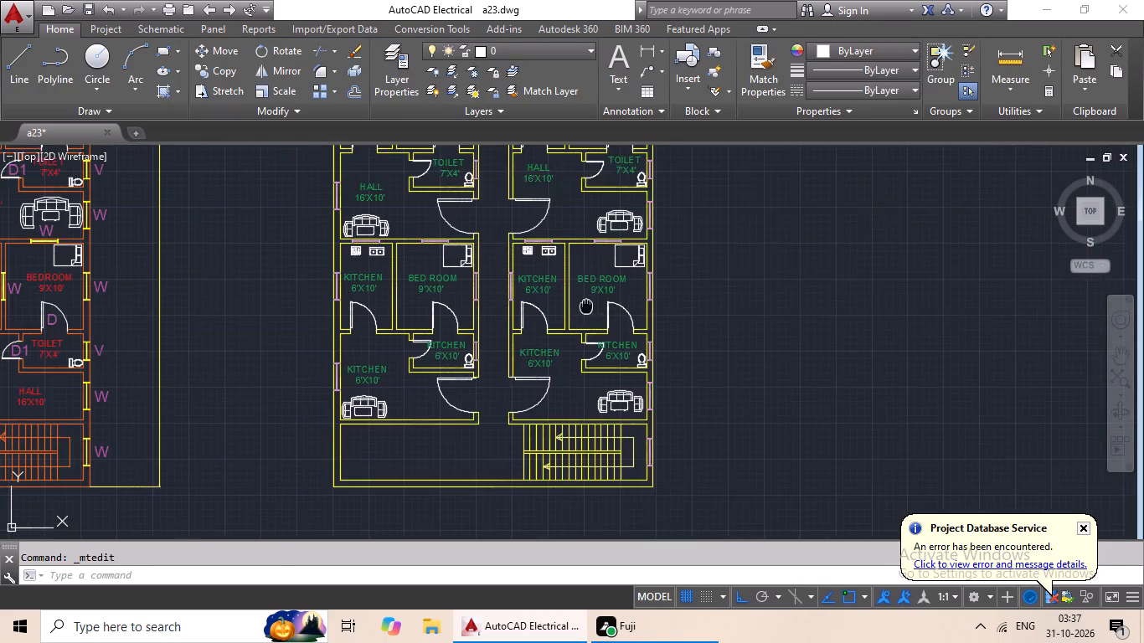
middle_click_drag(586, 306, 652, 264)
scroll(511, 295, "up", 2)
double_click(518, 312)
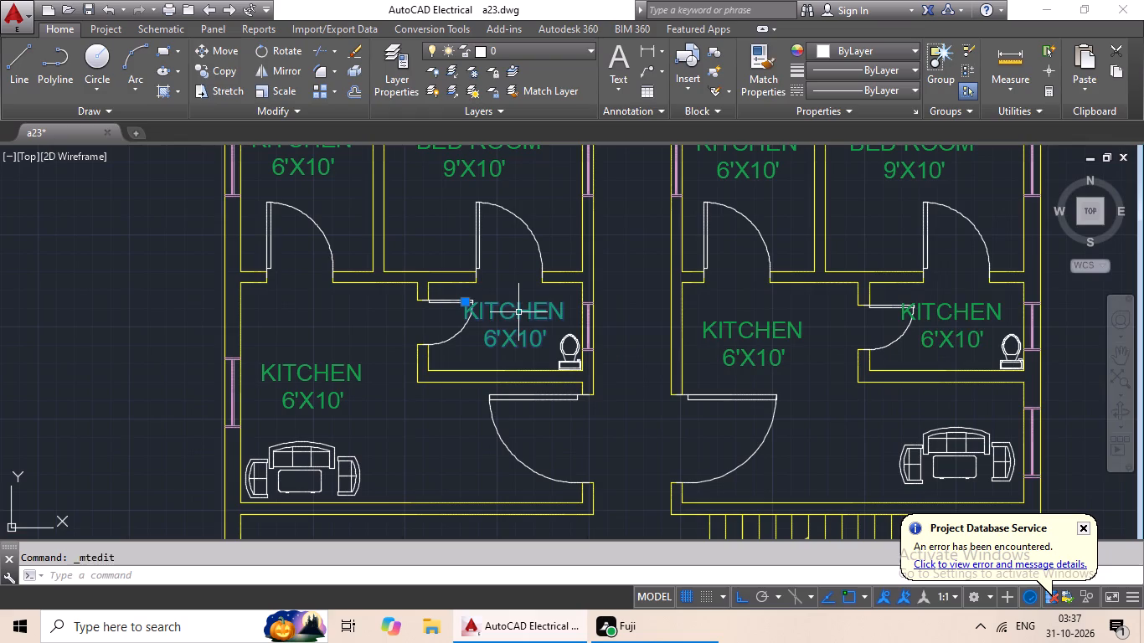
scroll(518, 312, "up", 3)
left_click(637, 458)
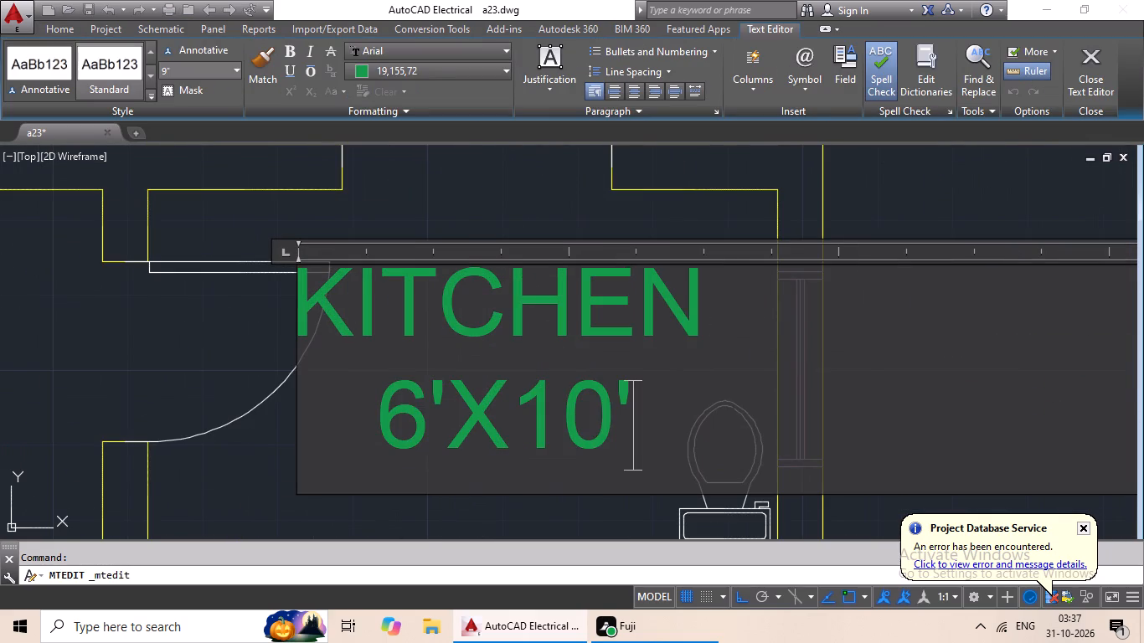
key("BackSpace")
key("BackSpace")
key("BackSpace")
key("BackSpace")
key("BackSpace")
key("BackSpace")
key("BackSpace")
key("BackSpace")
key("BackSpace")
key("BackSpace")
key("BackSpace")
key("BackSpace")
key("BackSpace")
key("BackSpace")
key("BackSpace")
key("BackSpace")
key("BackSpace")
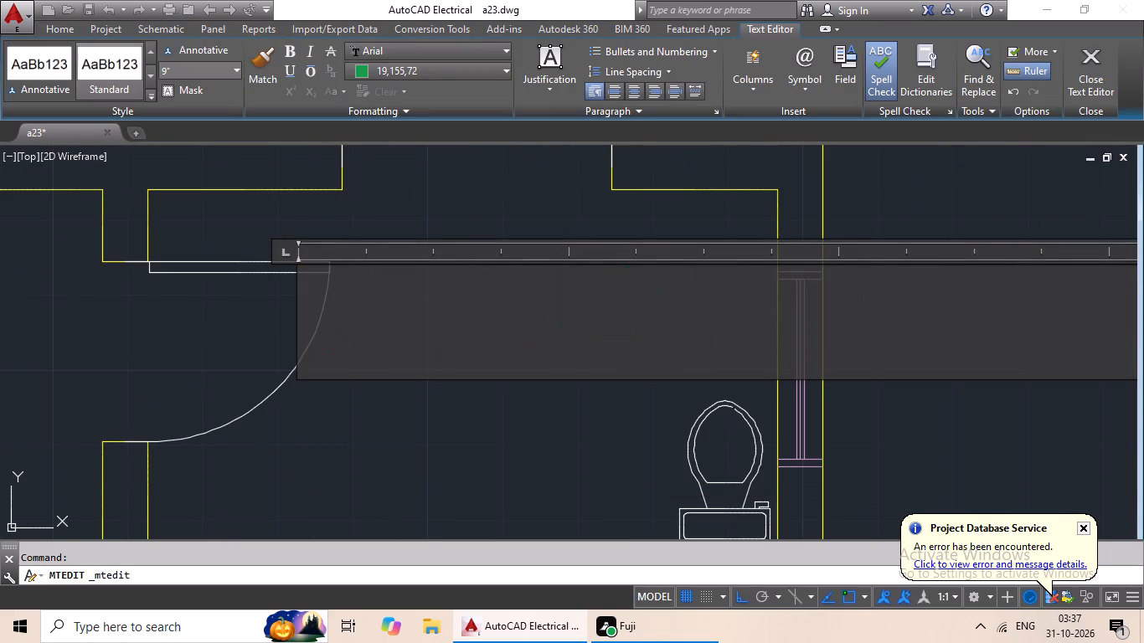
type("TOILET")
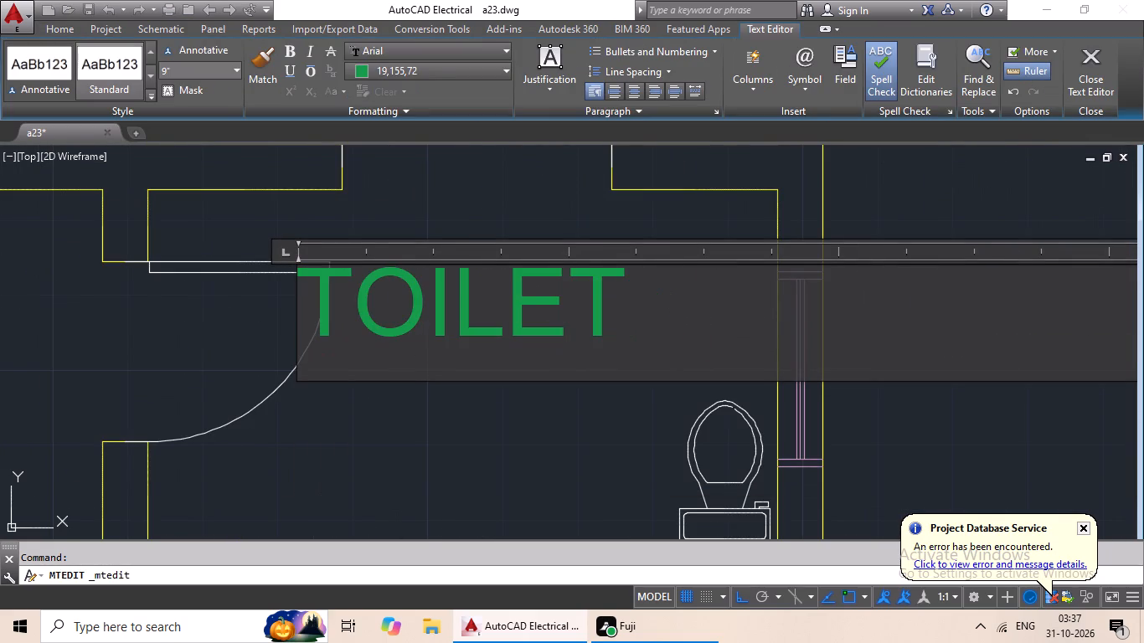
key("Return")
type("7'")
key("shift+x")
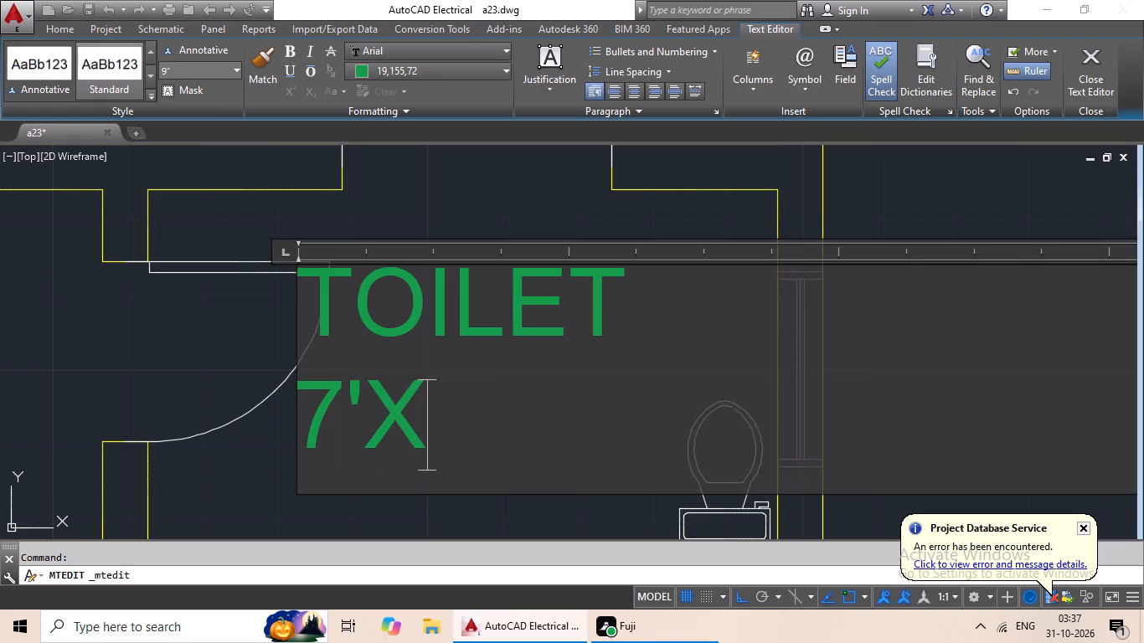
type("4'")
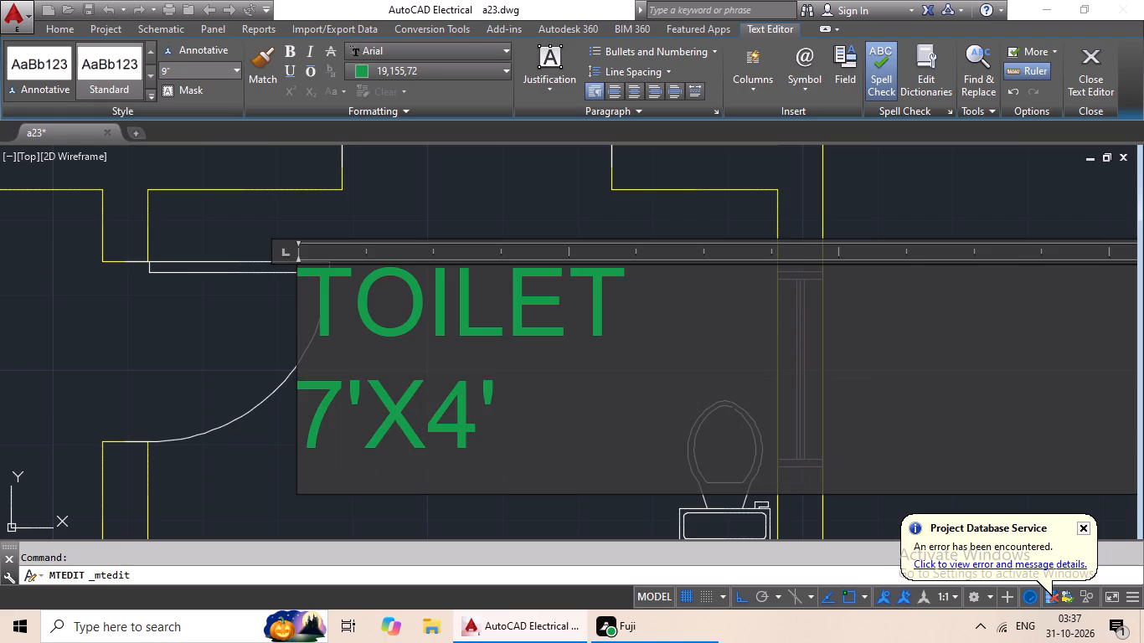
Indent both lines of the TOILET 7'X4' label with spaces so the text clears the door swing, and finish the edit.
left_click(318, 291)
key("space")
key("space")
key("space")
key("space")
key("space")
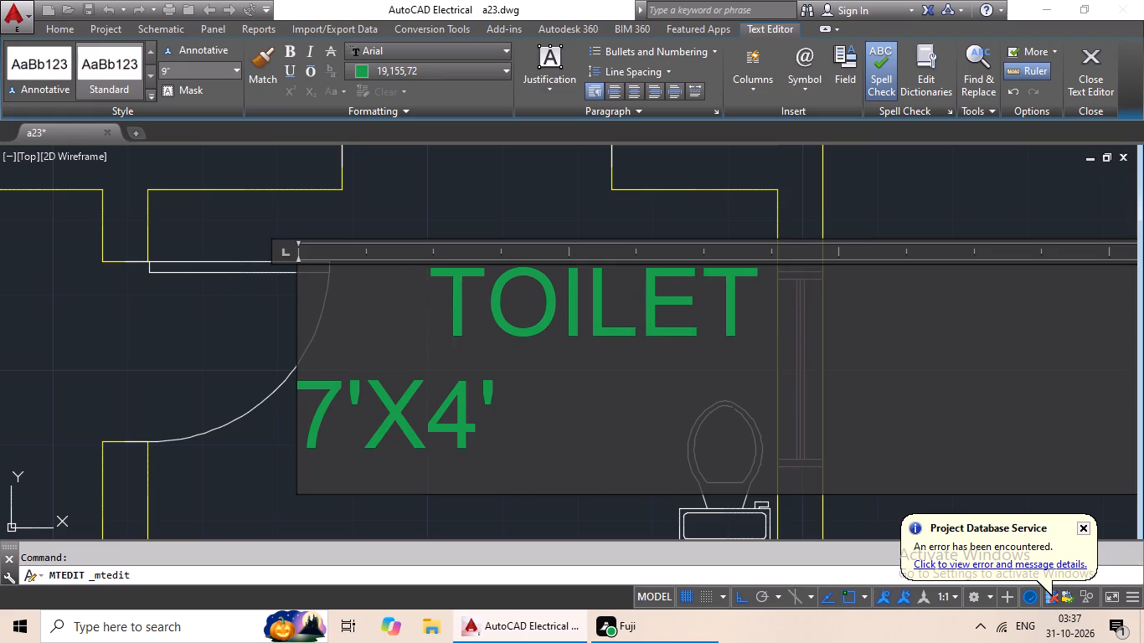
left_click(304, 414)
key("space")
key("space")
key("space")
key("space")
key("space")
key("space")
key("space")
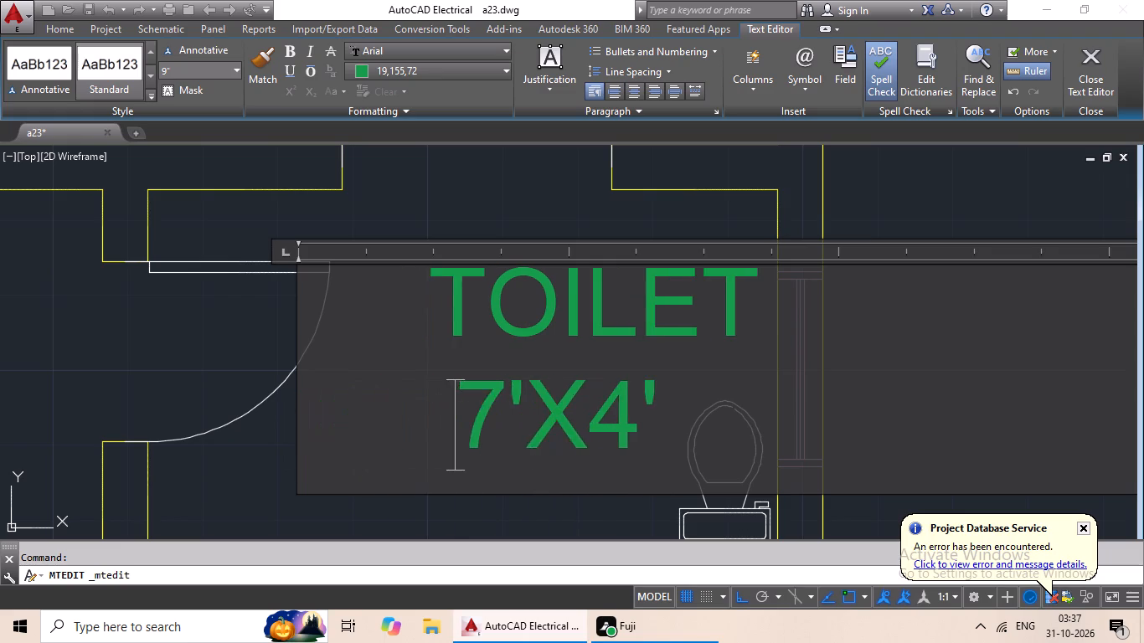
key("space")
left_click(407, 533)
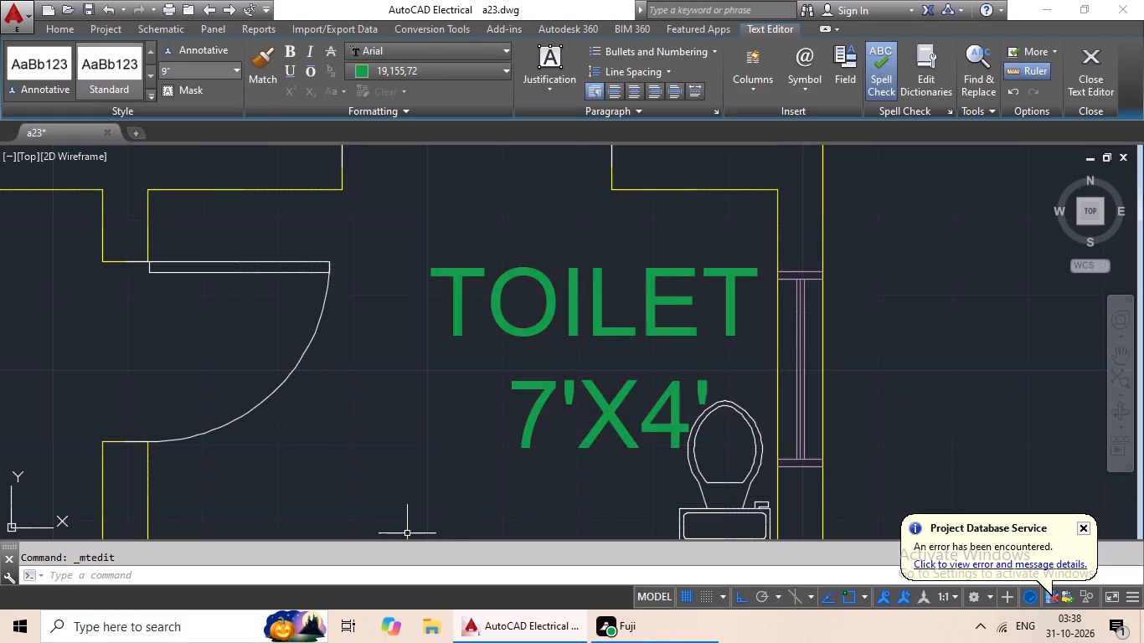
Open the KITCHEN 6'X10' label in the lower-left flat's hall for editing and delete all of its text.
scroll(520, 399, "down", 3)
middle_click_drag(533, 380, 576, 296)
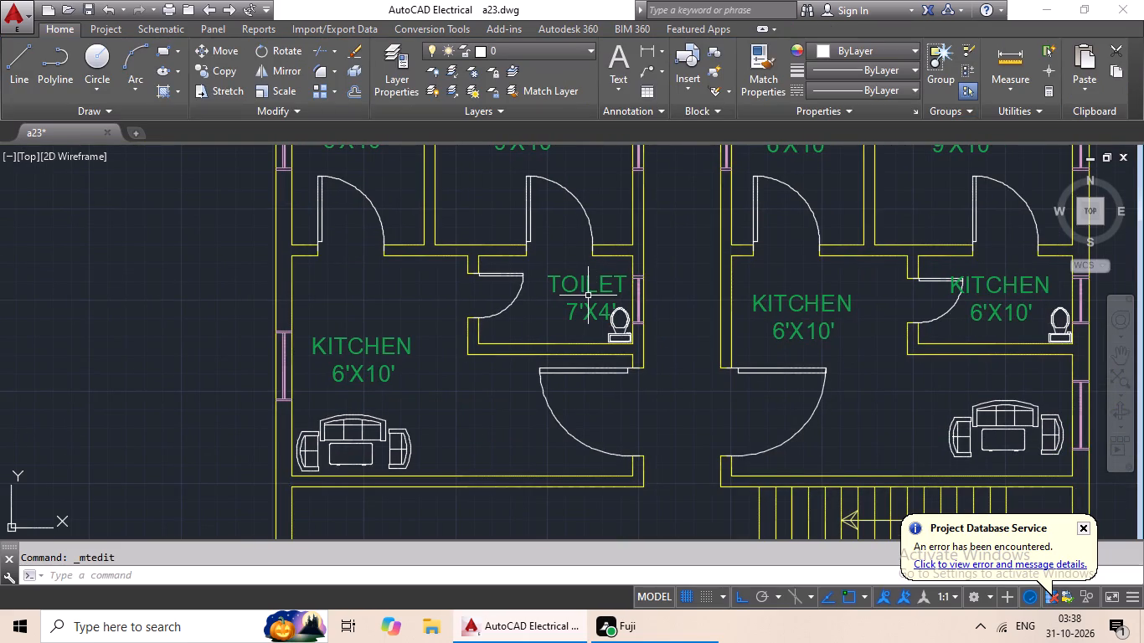
double_click(375, 374)
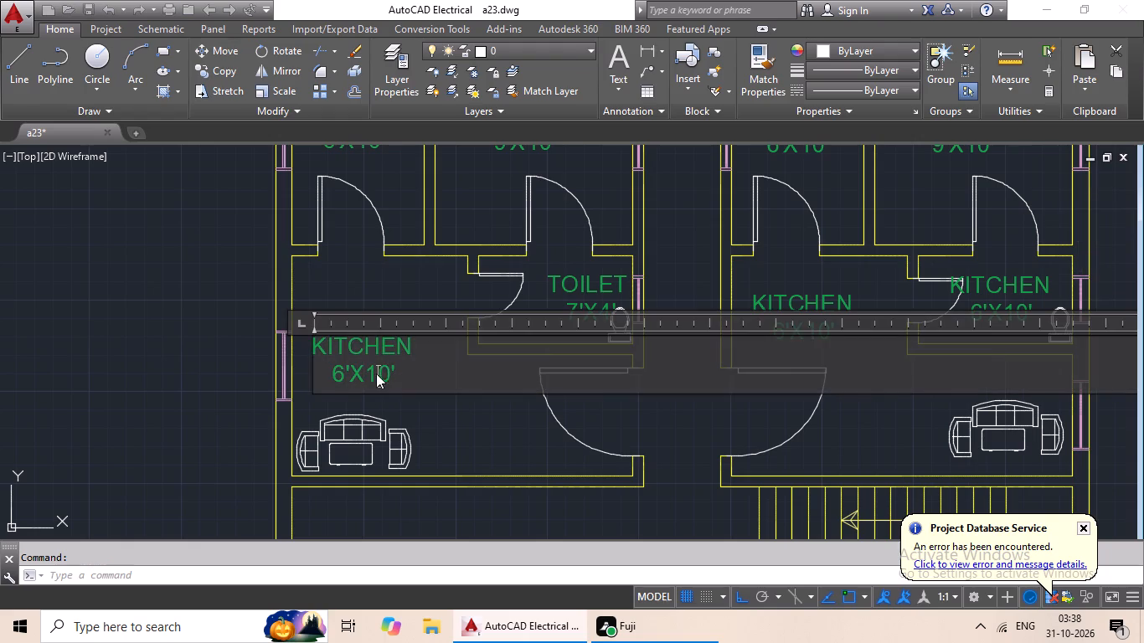
scroll(386, 373, "up", 2)
left_click_drag(570, 417, 577, 406)
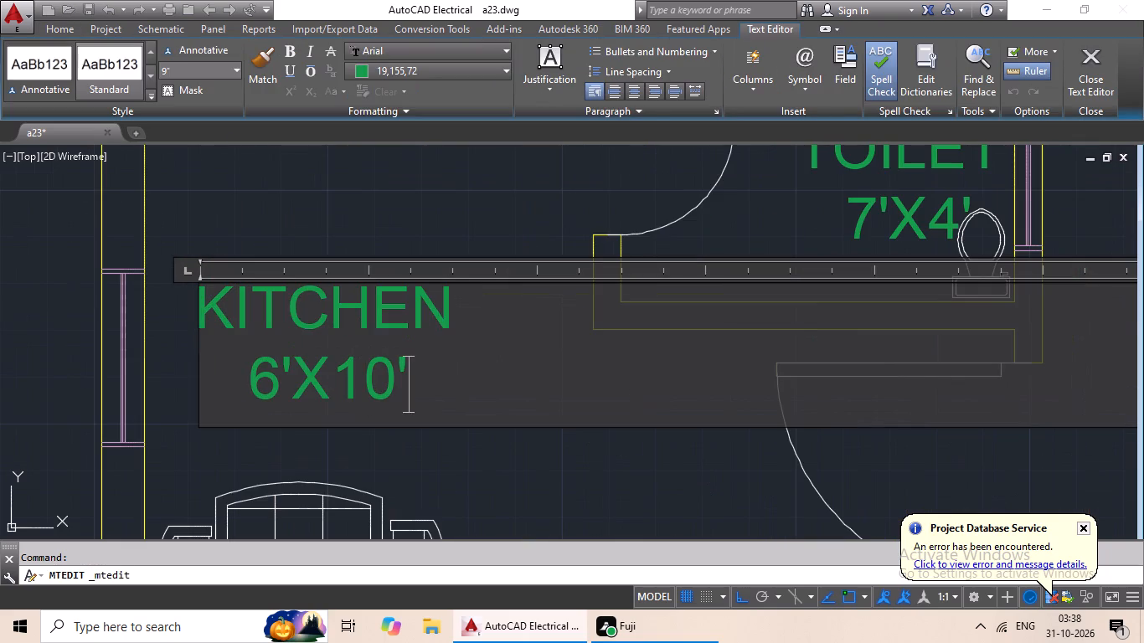
key("BackSpace")
key("BackSpace")
key("BackSpace")
key("BackSpace")
key("BackSpace")
key("BackSpace")
key("BackSpace")
key("BackSpace")
key("BackSpace")
key("BackSpace")
key("BackSpace")
key("BackSpace")
key("BackSpace")
key("BackSpace")
key("BackSpace")
key("BackSpace")
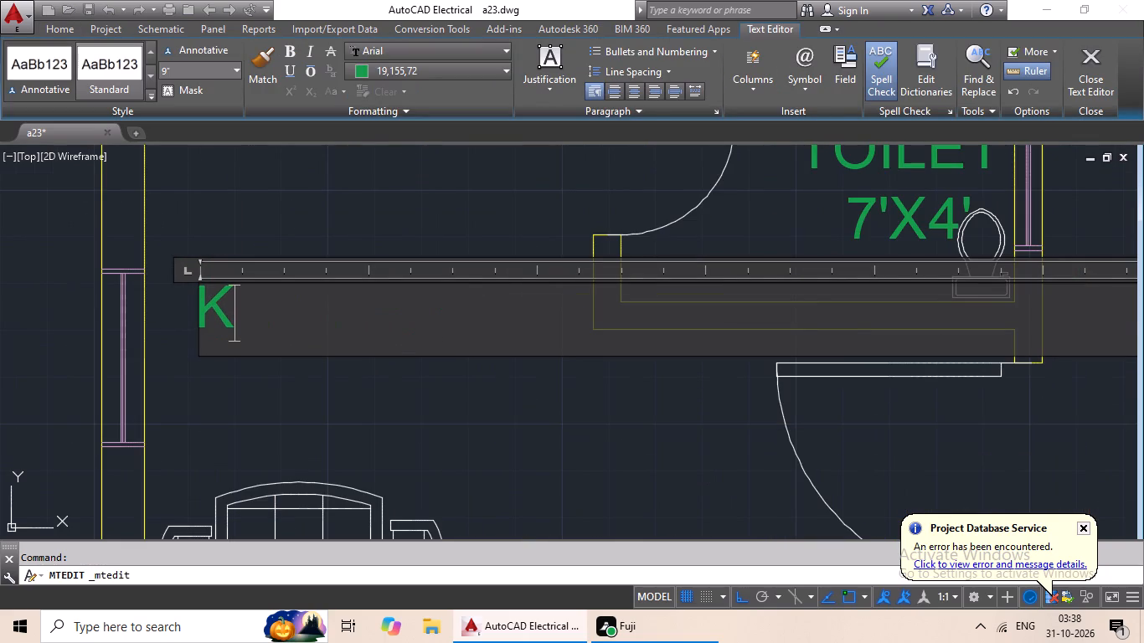
key("BackSpace")
key("BackSpace")
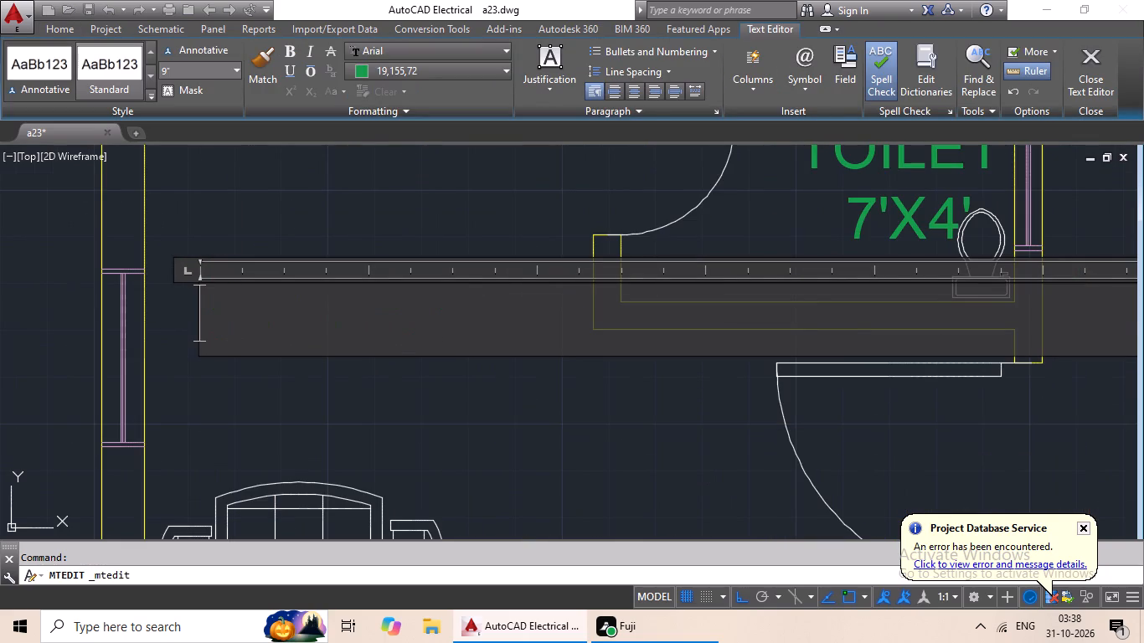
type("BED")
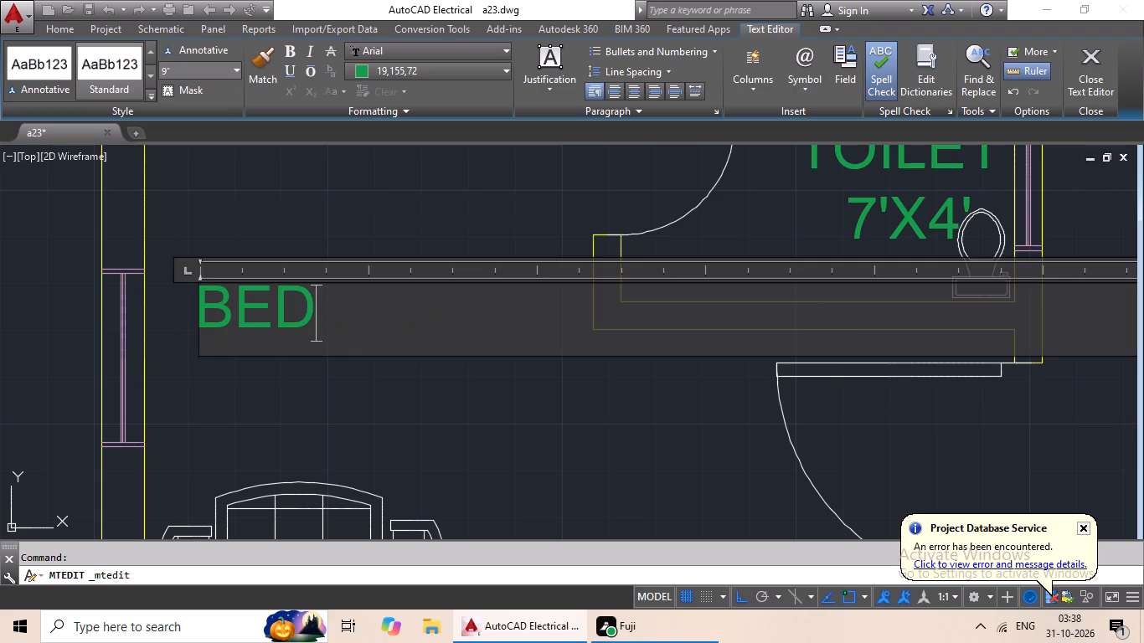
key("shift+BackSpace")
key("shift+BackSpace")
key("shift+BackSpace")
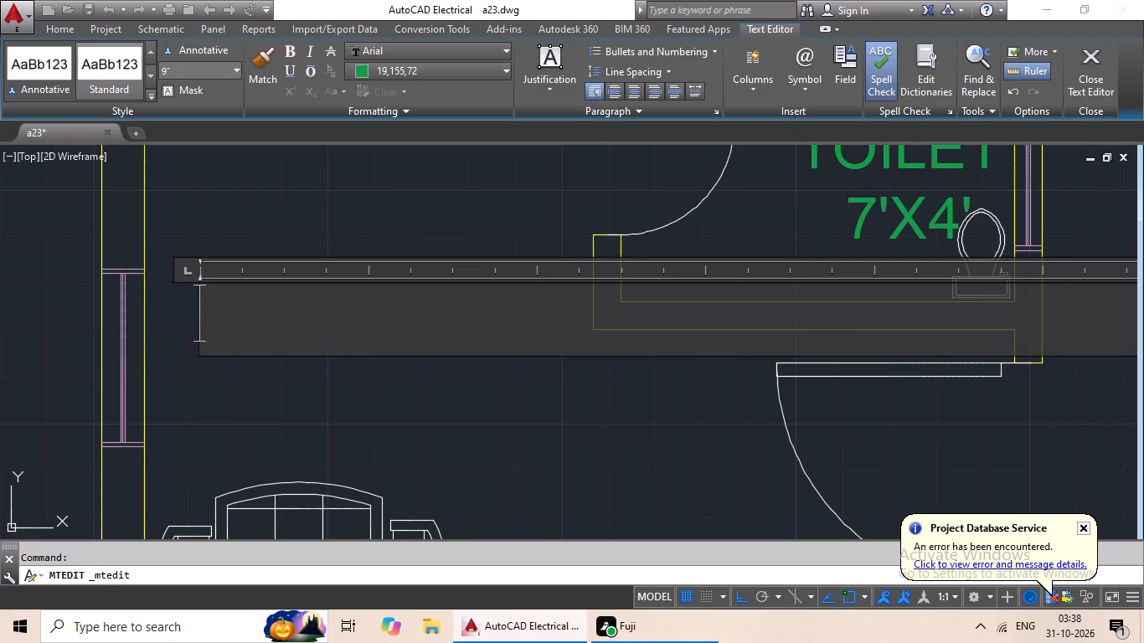
Enter HALL as the first line of the emptied label and indent it with eight spaces.
type("HALL")
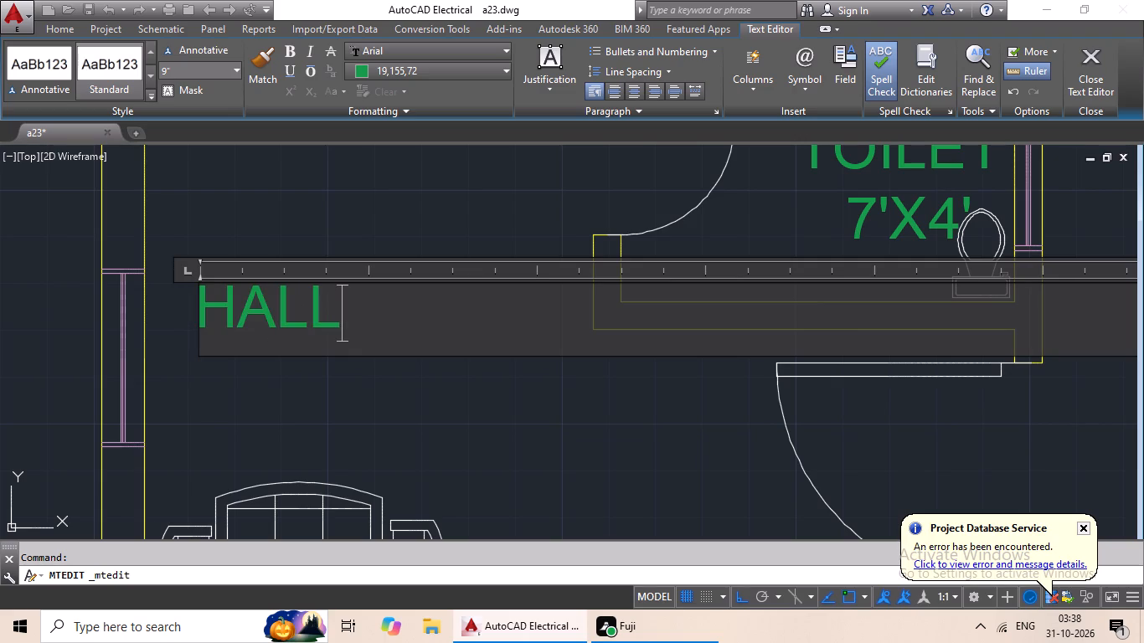
left_click(204, 301)
key("space")
key("space")
key("space")
key("space")
key("space")
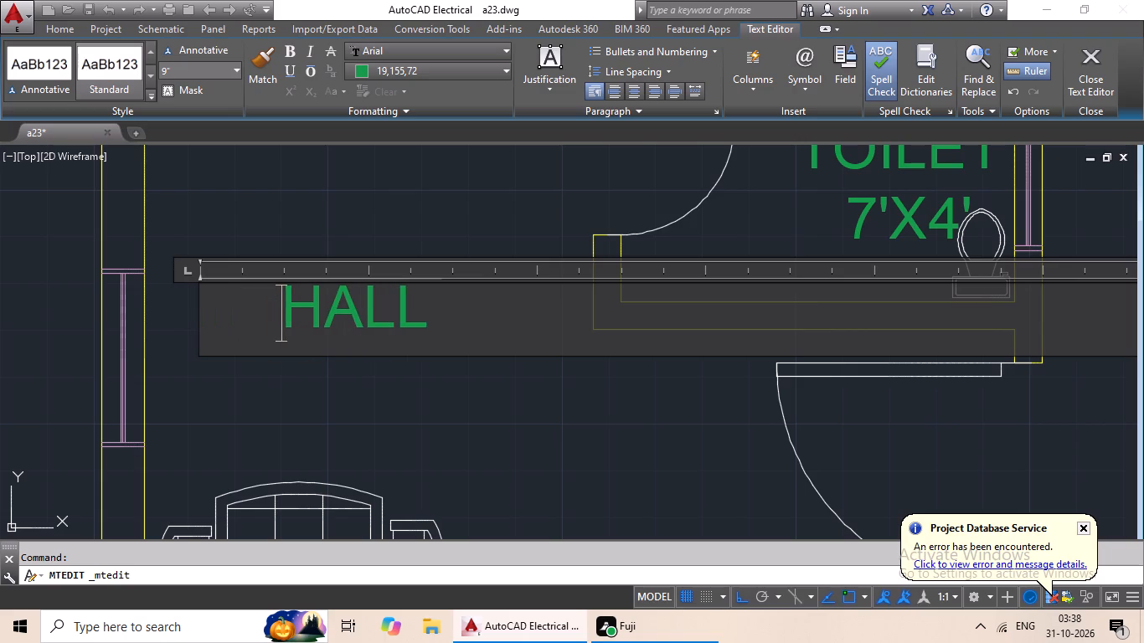
key("space")
key("space")
key("space")
left_click(503, 315)
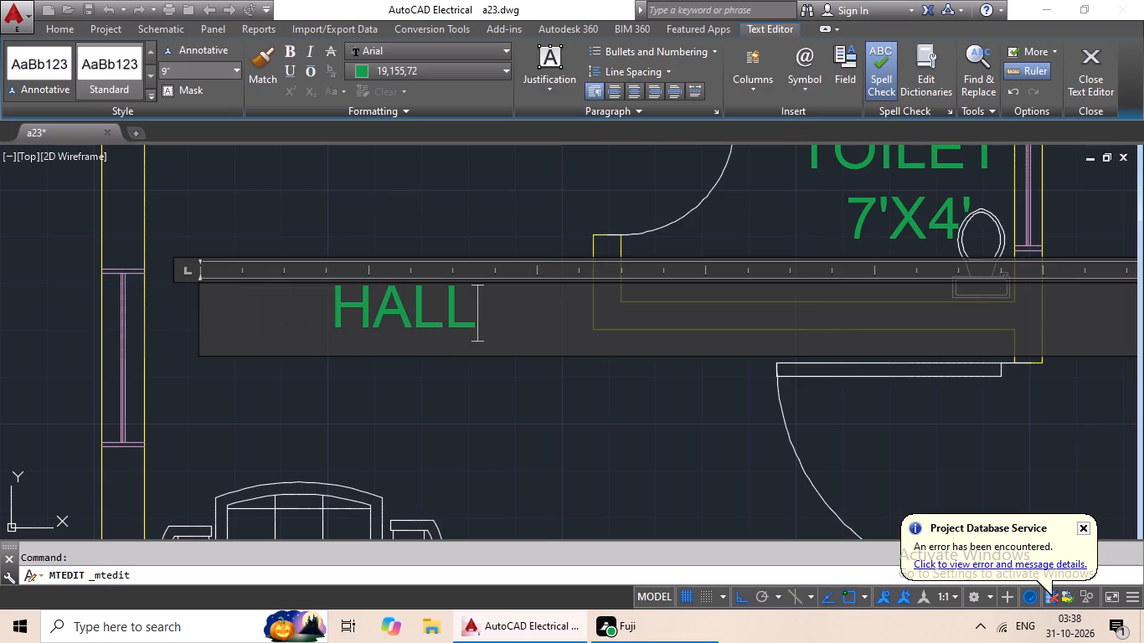
Add 16'X10' as a second line, indent it with seven spaces to centre it under HALL, and finish the label edit.
key("Return")
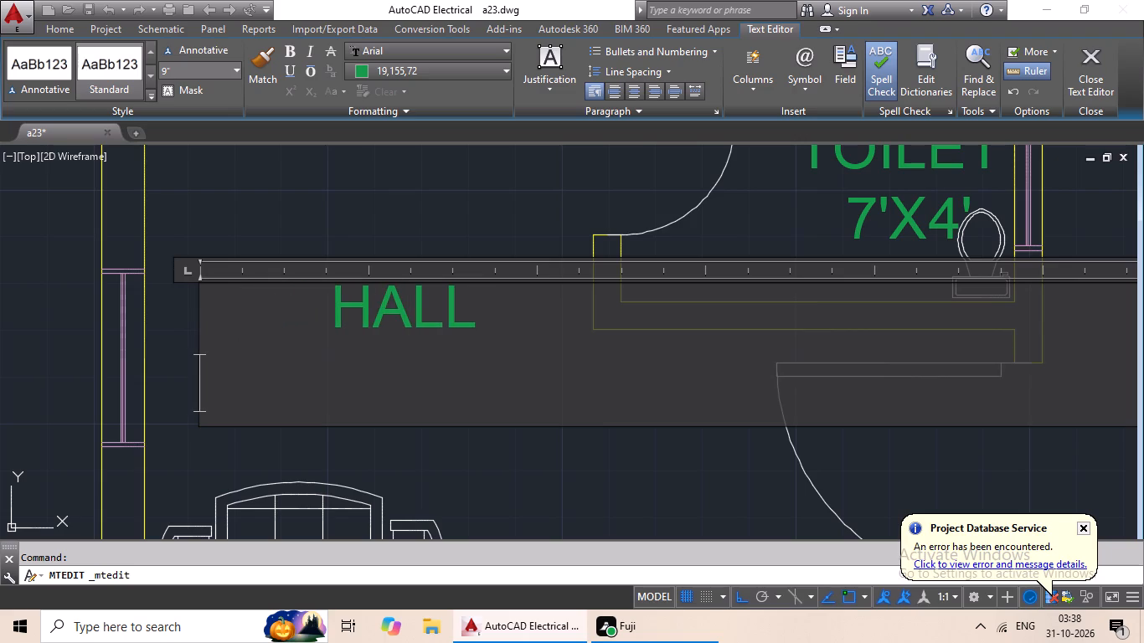
type("16'")
type("X10")
key("apostrophe")
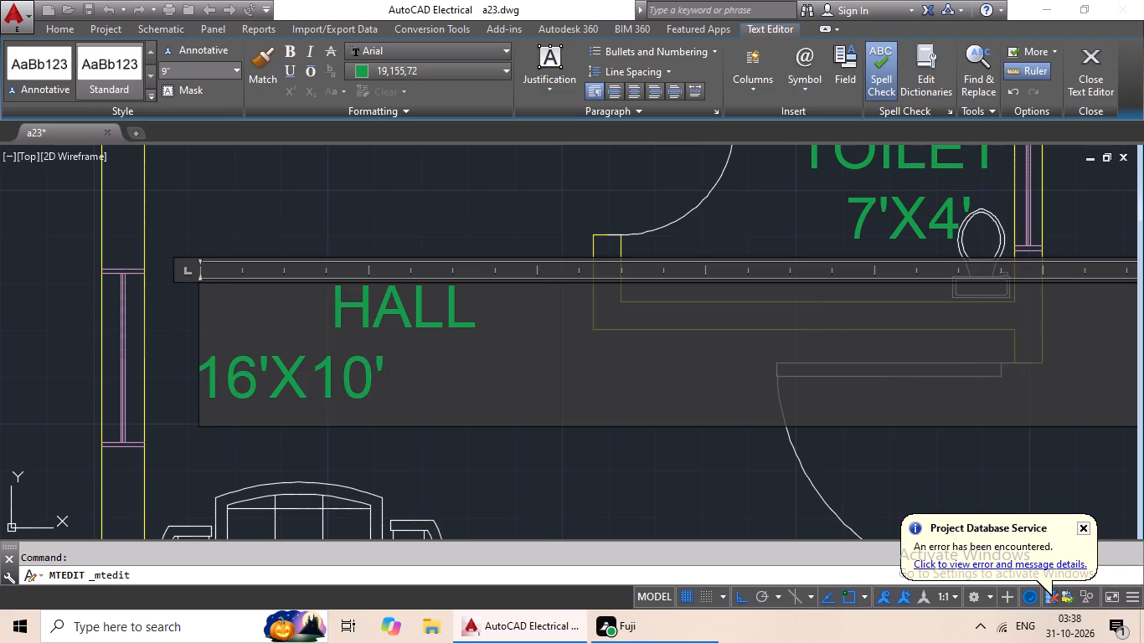
left_click(212, 386)
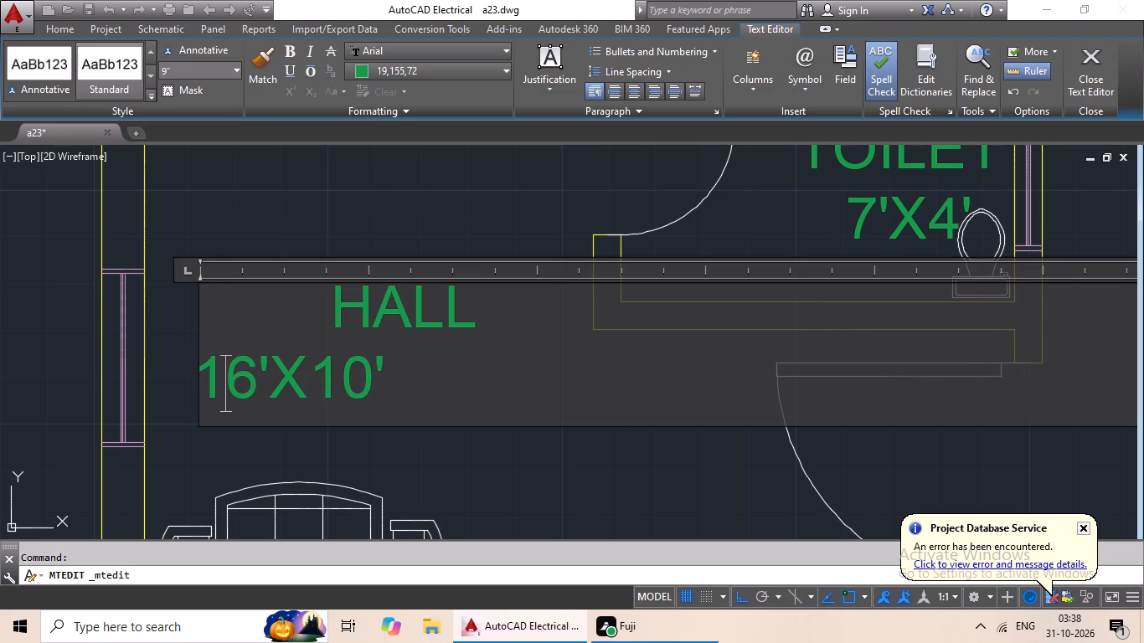
left_click(209, 385)
left_click(209, 384)
left_click(208, 366)
key("space")
key("space")
key("space")
key("space")
key("space")
key("space")
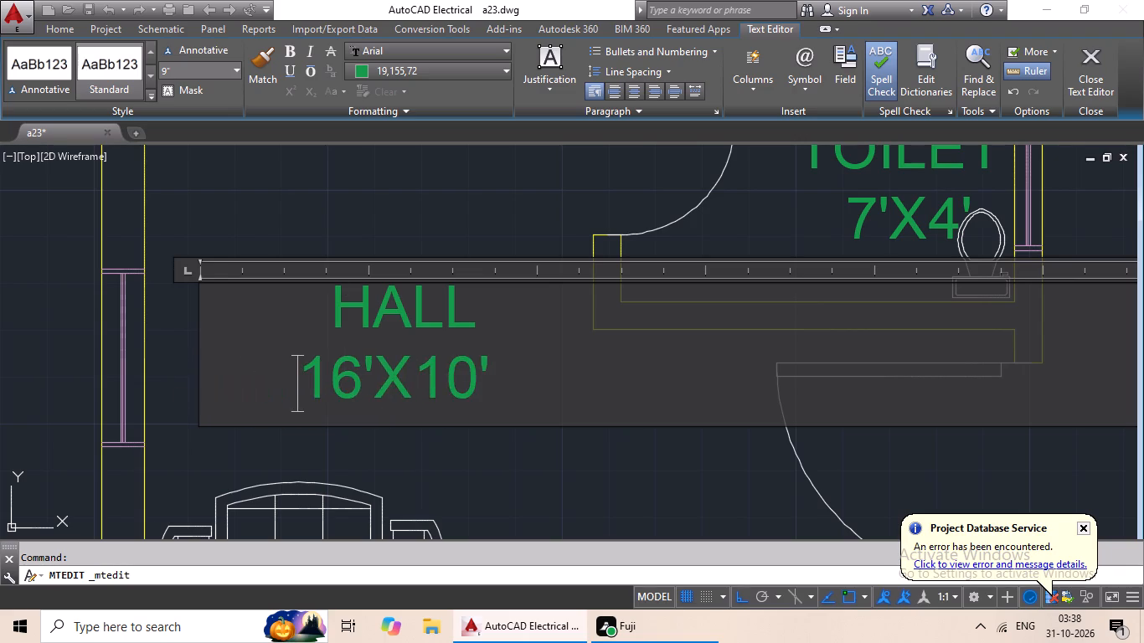
key("space")
left_click(411, 232)
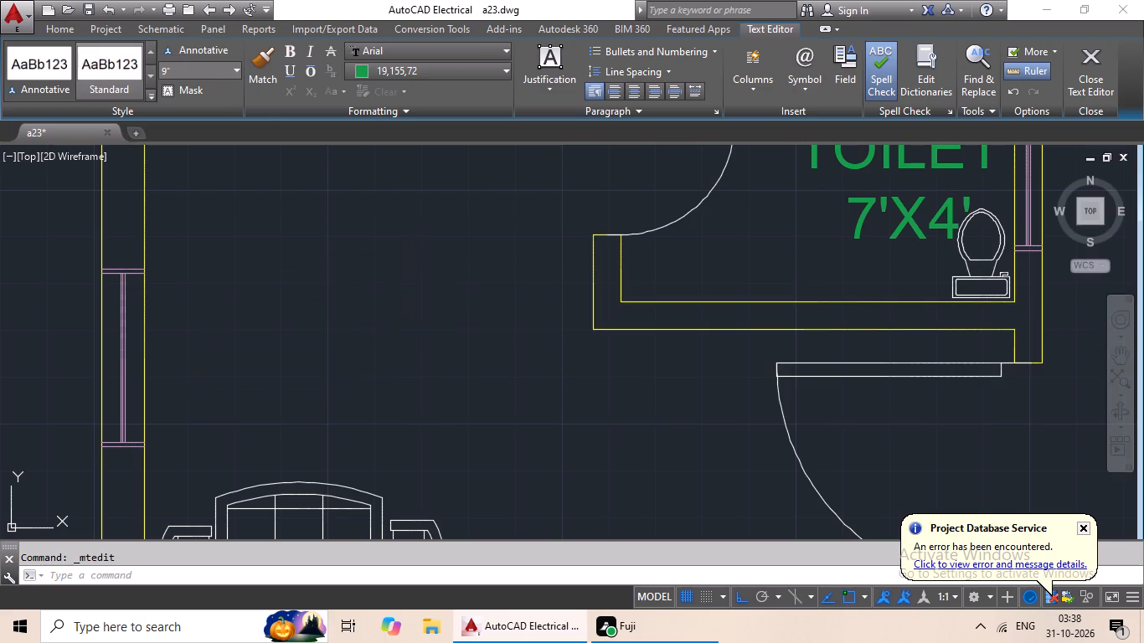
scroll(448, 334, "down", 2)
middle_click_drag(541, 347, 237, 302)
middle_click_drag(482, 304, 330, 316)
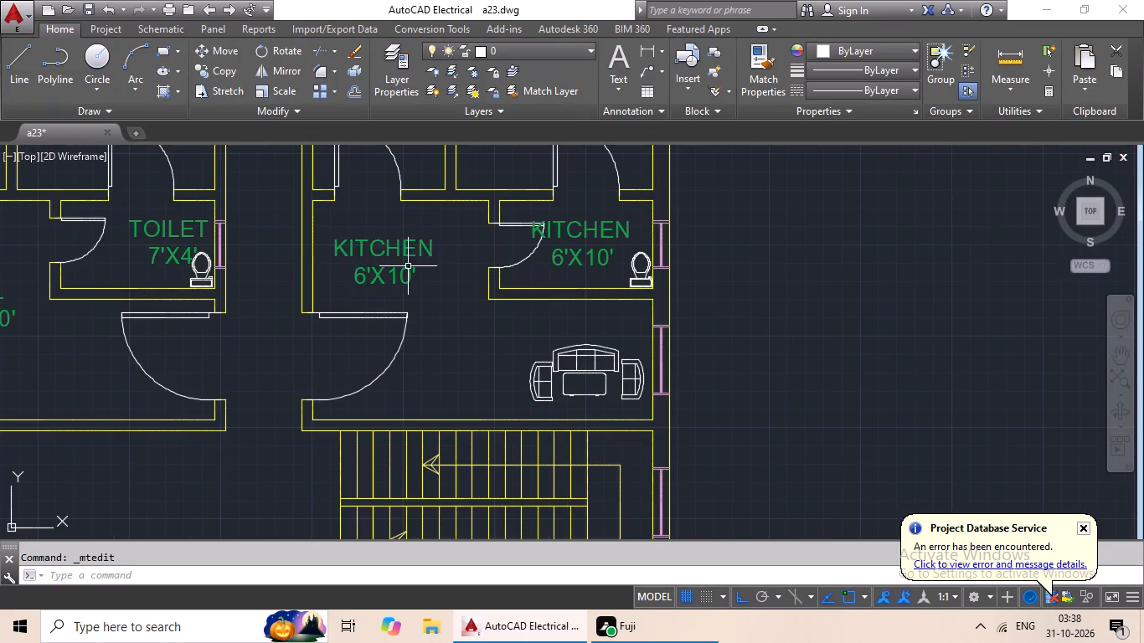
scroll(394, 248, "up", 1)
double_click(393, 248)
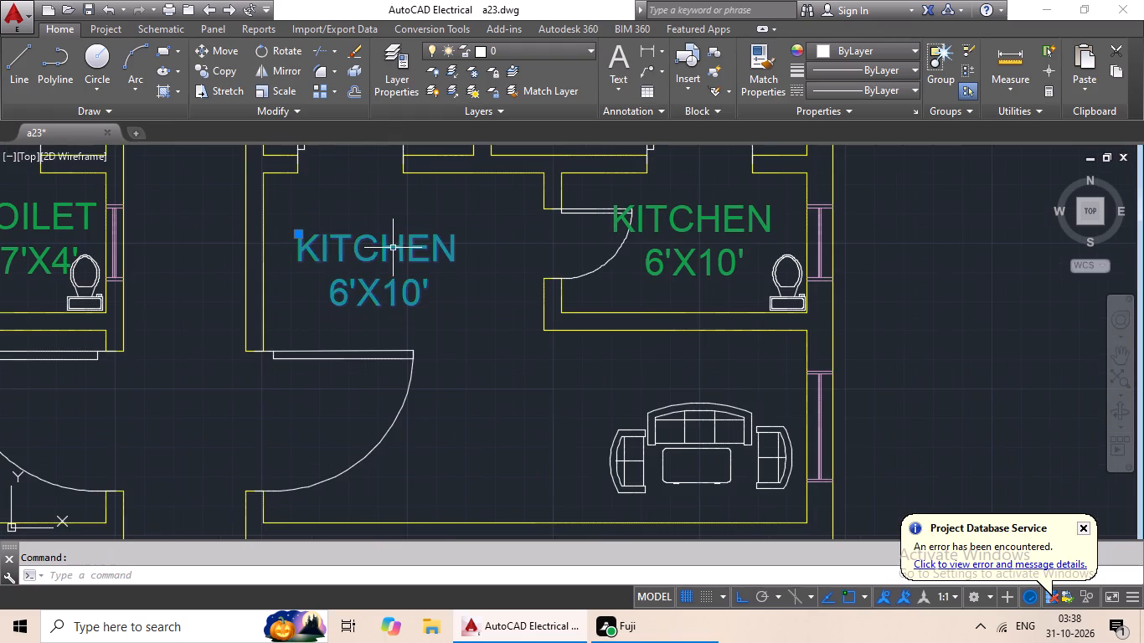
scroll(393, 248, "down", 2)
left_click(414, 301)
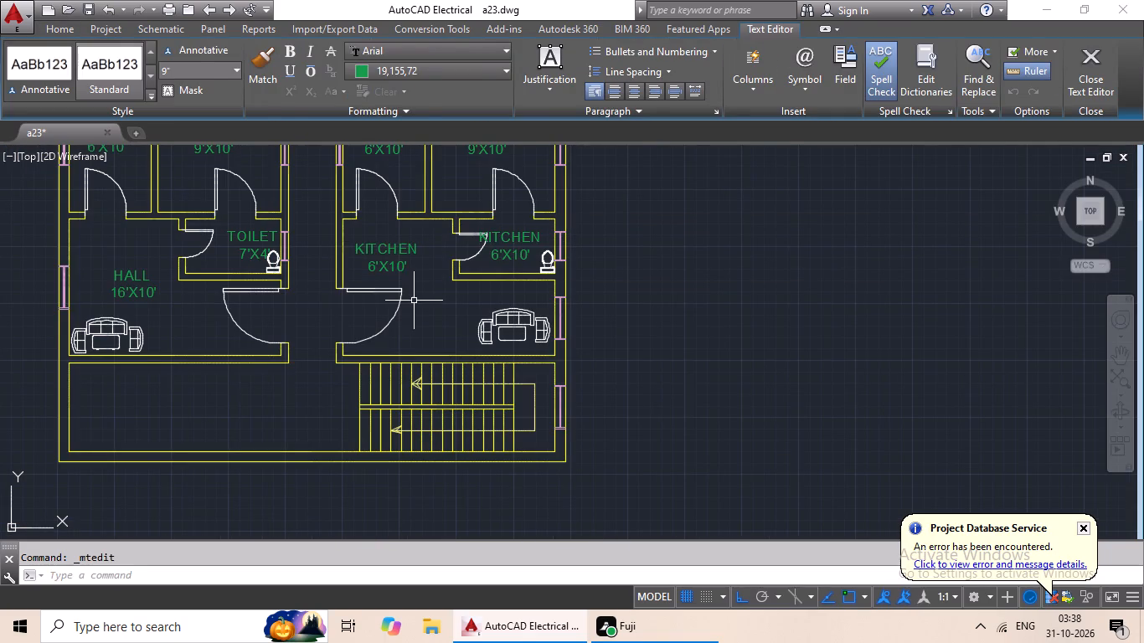
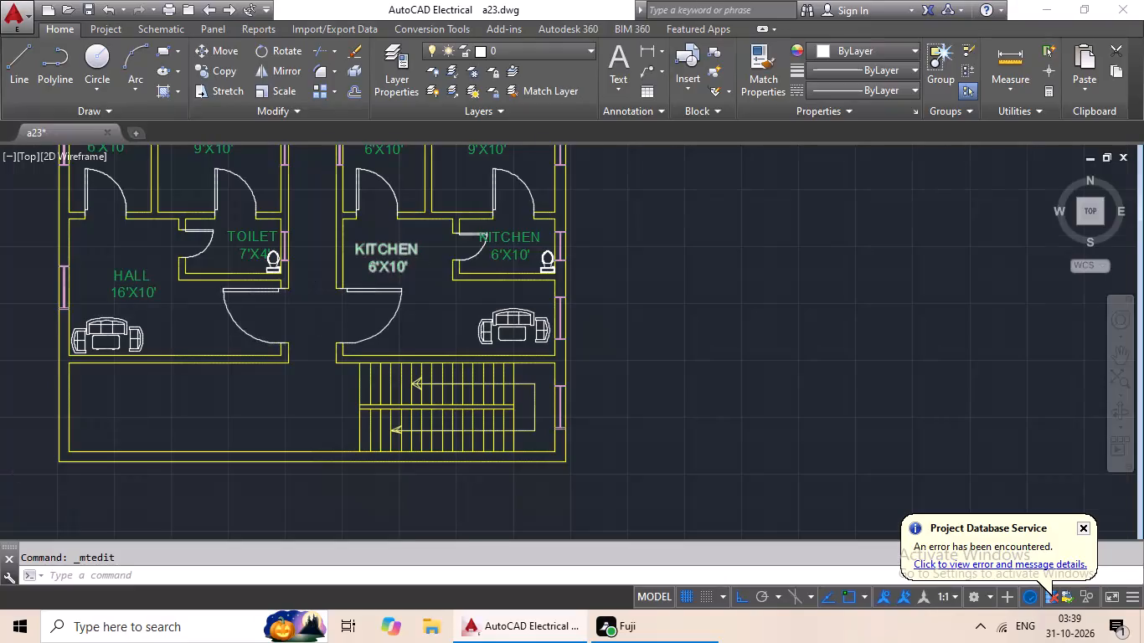
Open the KITCHEN 6'X10' label in the lower-right flat's toilet for editing and delete all of its text.
middle_click_drag(399, 261, 433, 408)
scroll(461, 362, "down", 2)
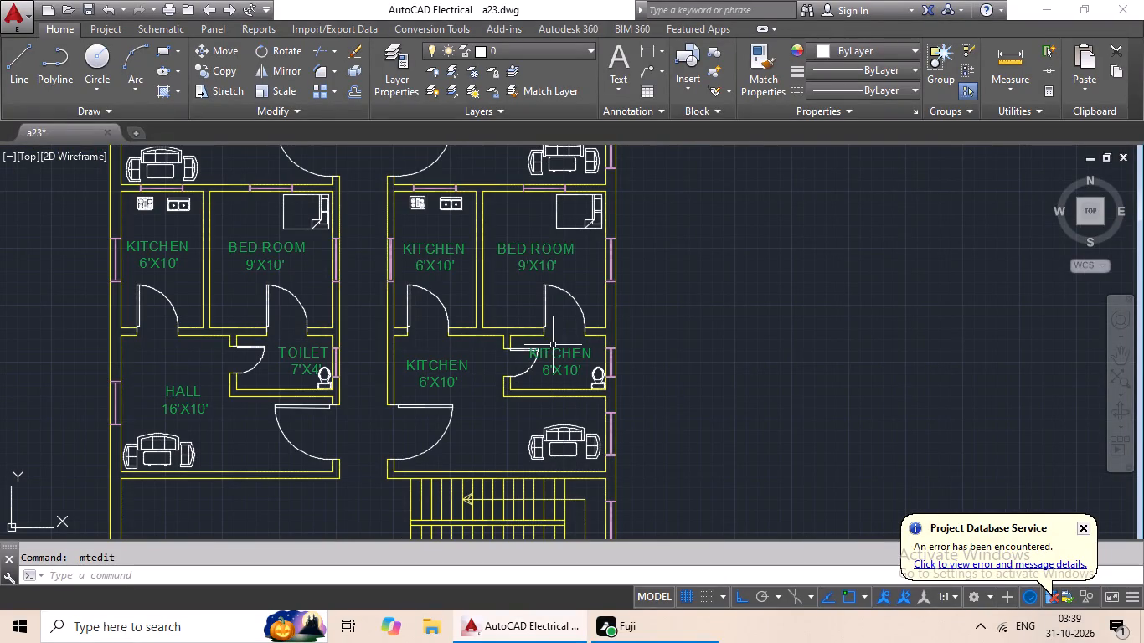
double_click(570, 366)
scroll(570, 365, "up", 5)
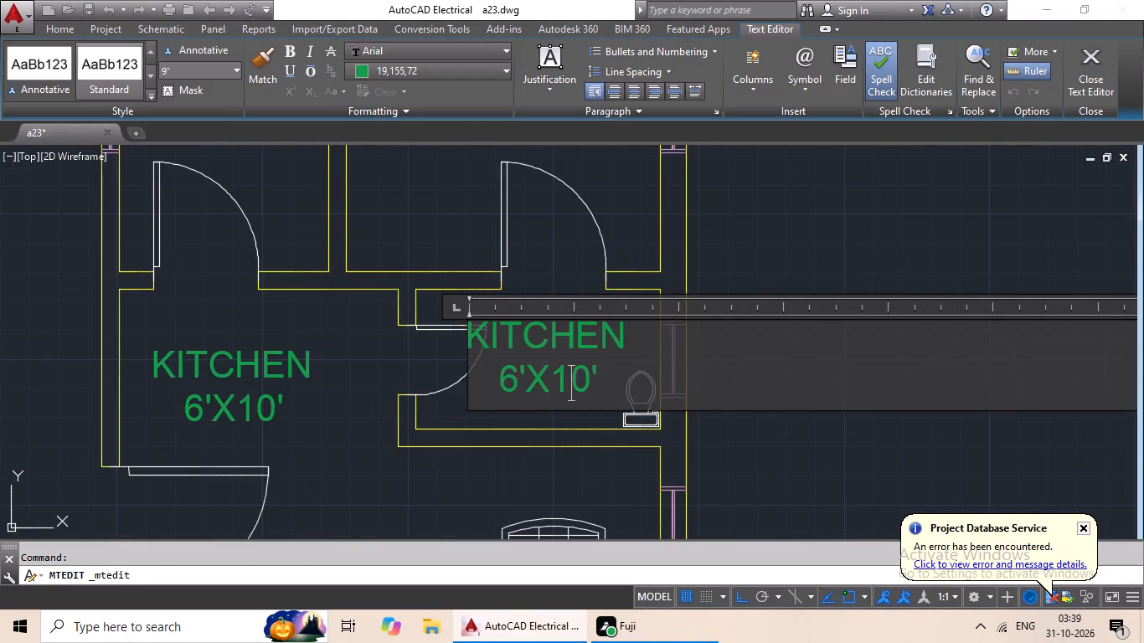
scroll(613, 370, "up", 2)
left_click(639, 376)
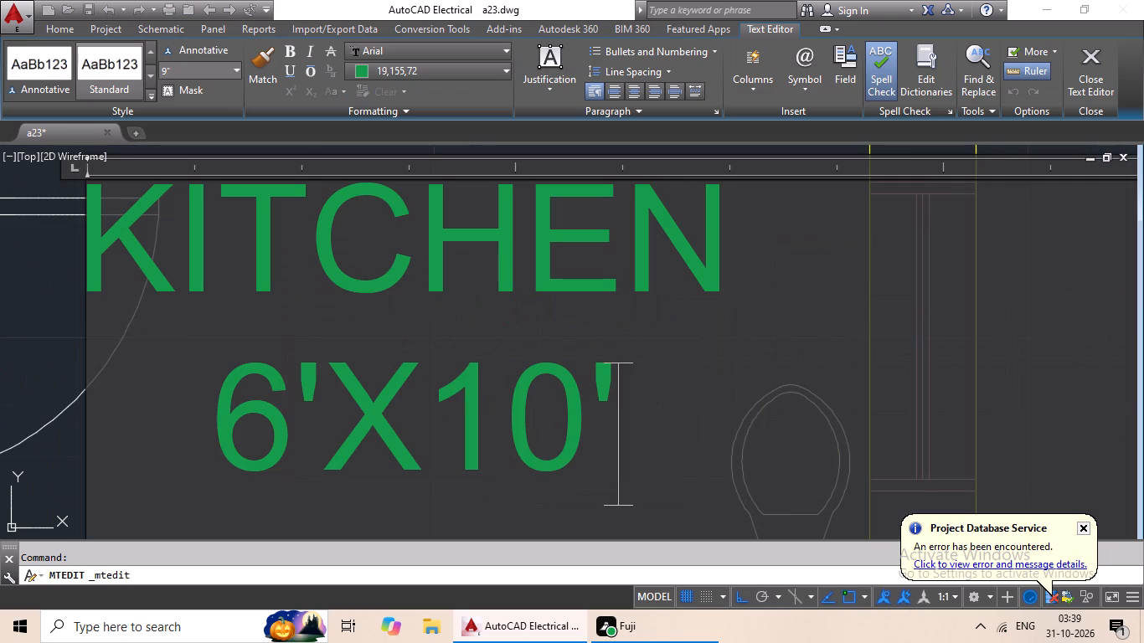
key("BackSpace")
key("BackSpace")
key("BackSpace")
key("BackSpace")
key("BackSpace")
key("BackSpace")
key("BackSpace")
key("BackSpace")
key("BackSpace")
key("BackSpace")
key("BackSpace")
key("BackSpace")
key("BackSpace")
key("BackSpace")
key("BackSpace")
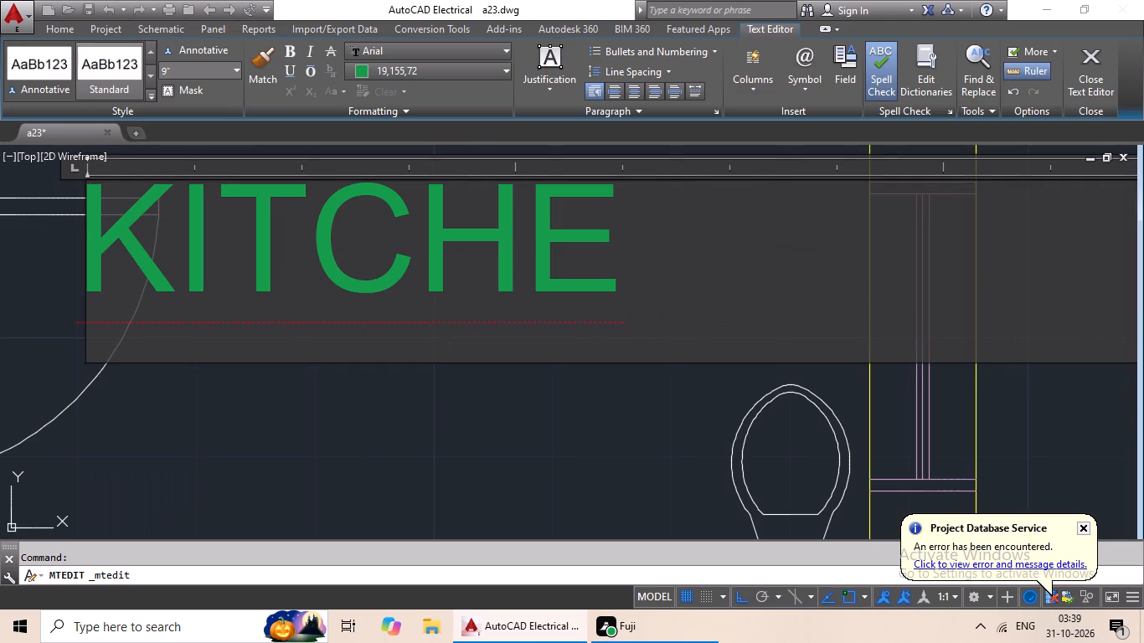
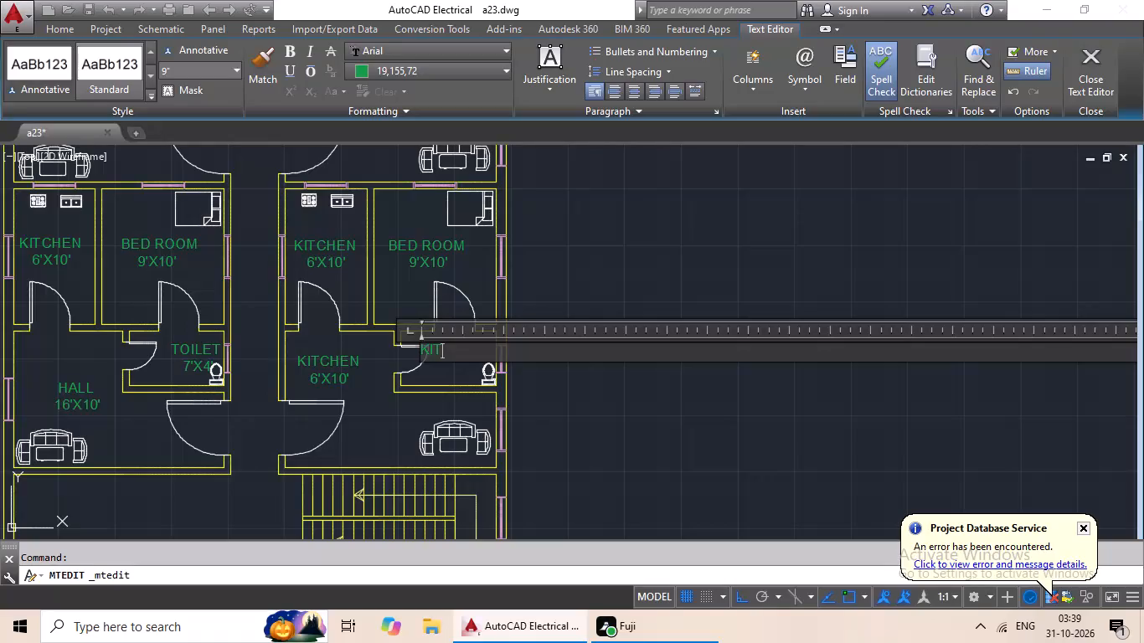
Enter TOILET with 7'X4' on a second line as the new text of the lower-right flat's toilet label.
key("BackSpace")
key("BackSpace")
key("BackSpace")
type("TOILET")
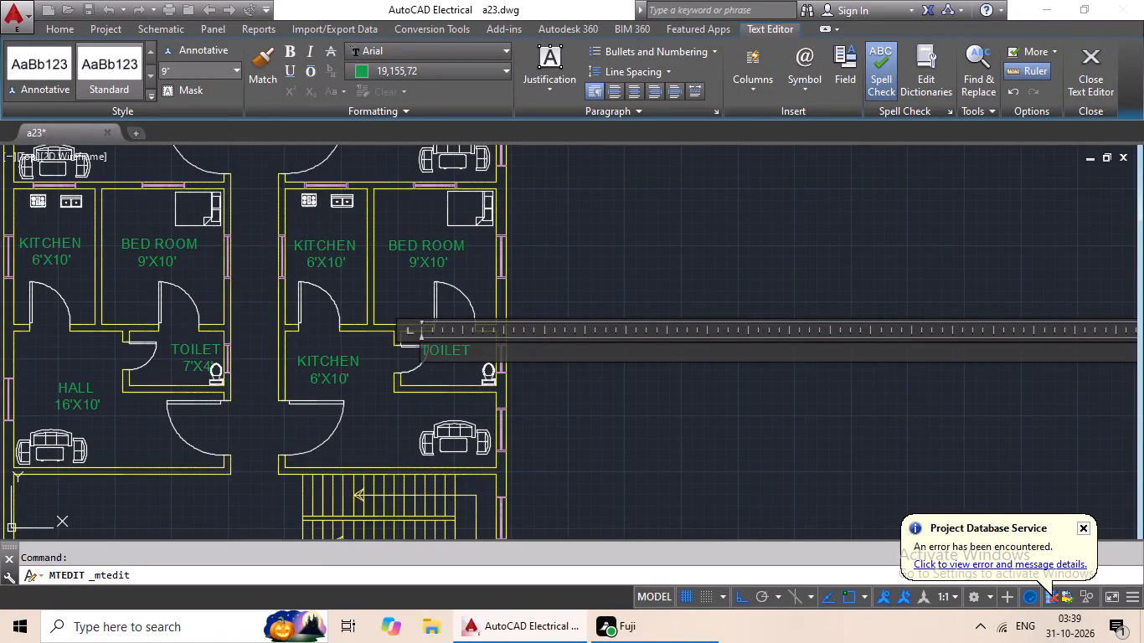
key("Return")
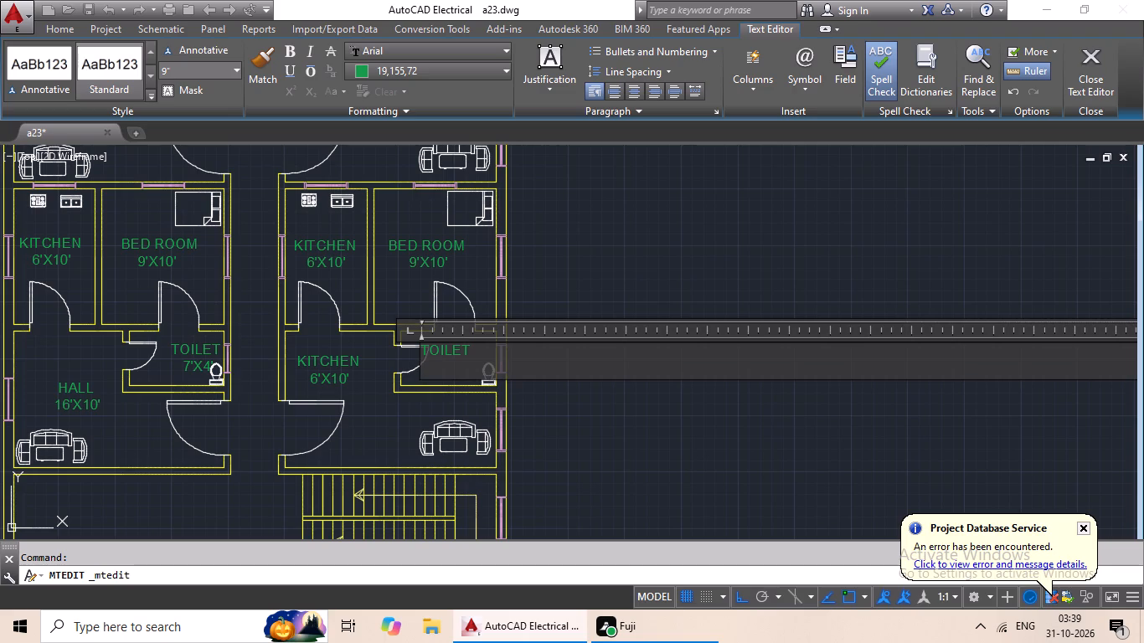
type("7'")
key("shift+x")
type("4'")
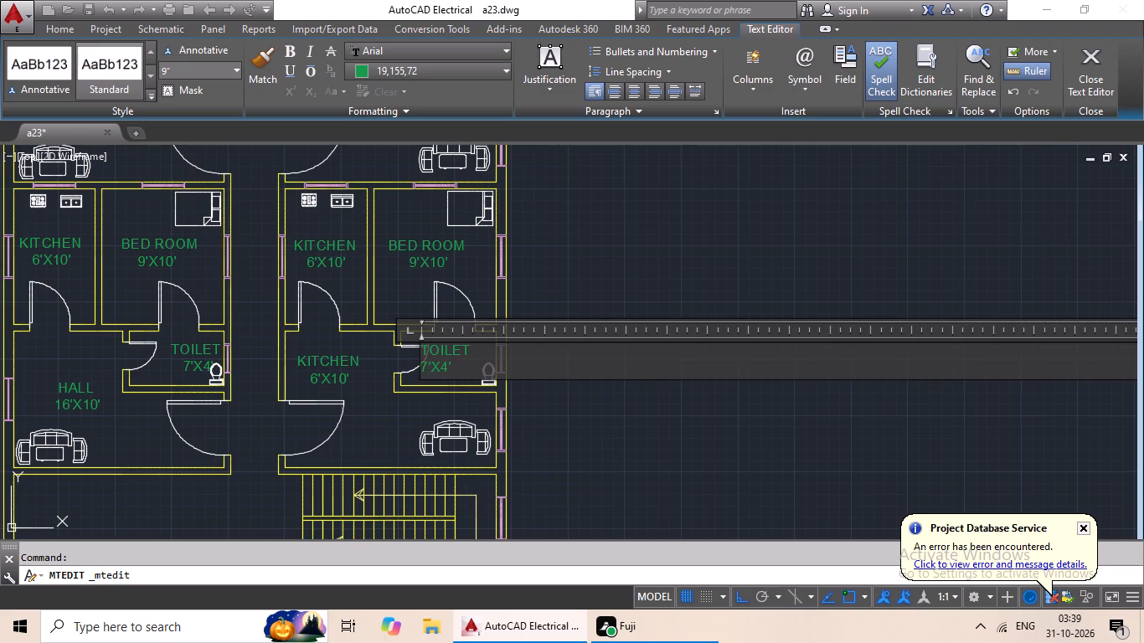
Indent both lines of the TOILET 7'X4' label with leading spaces so they sit centred in the room, and finish editing.
scroll(420, 347, "up", 3)
left_click(421, 347)
key("space")
type("v")
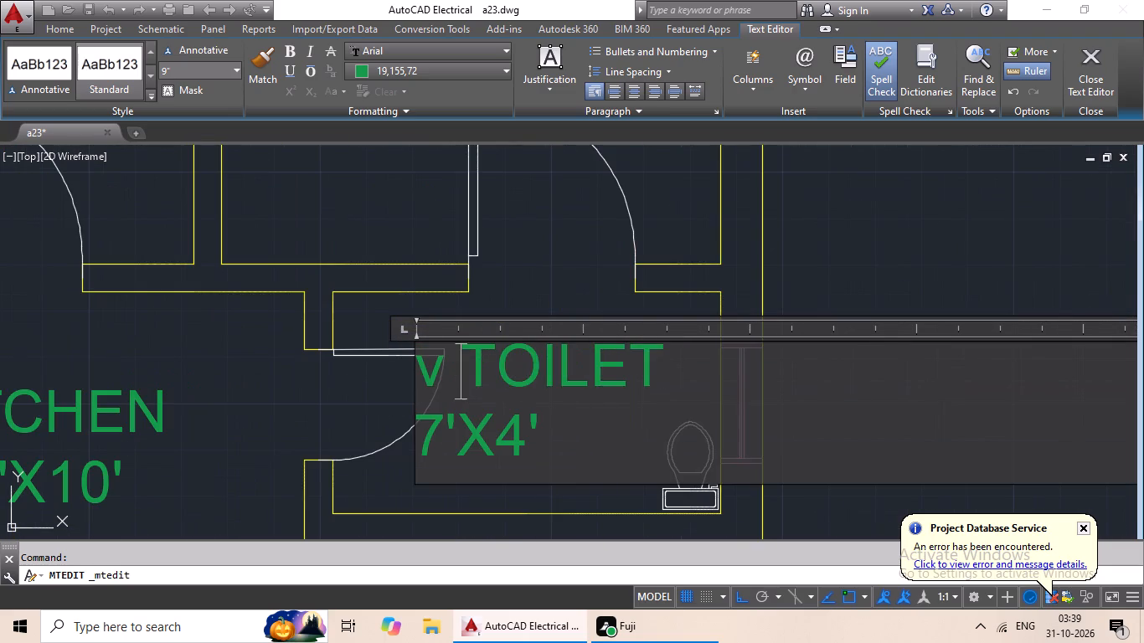
key("space")
left_click(453, 358)
left_click(454, 358)
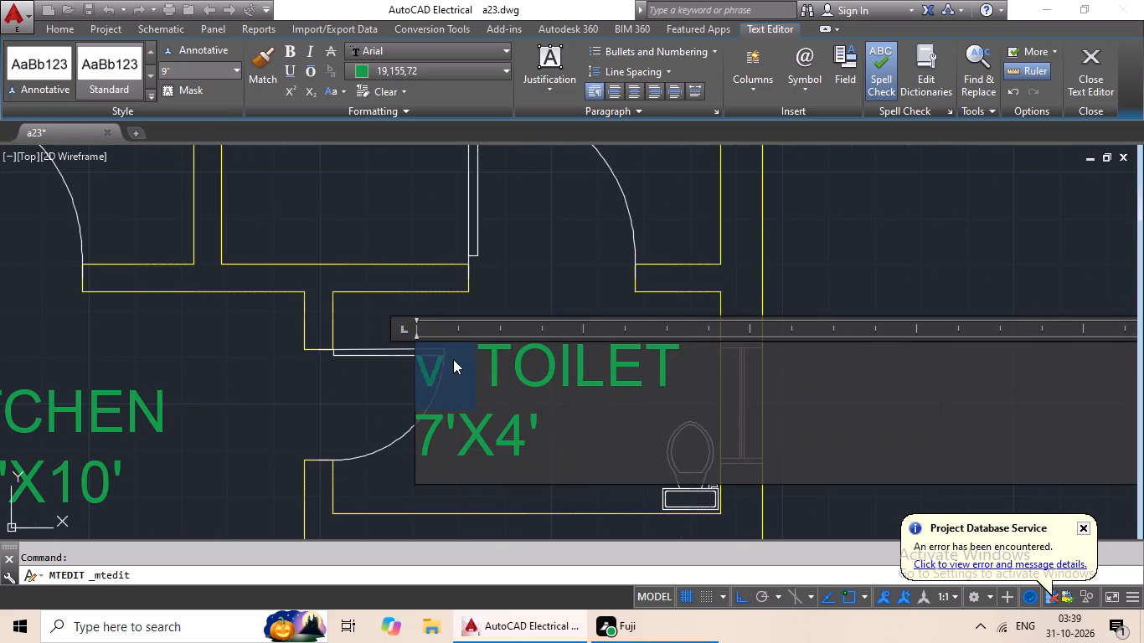
left_click(453, 360)
left_click(453, 361)
key("BackSpace")
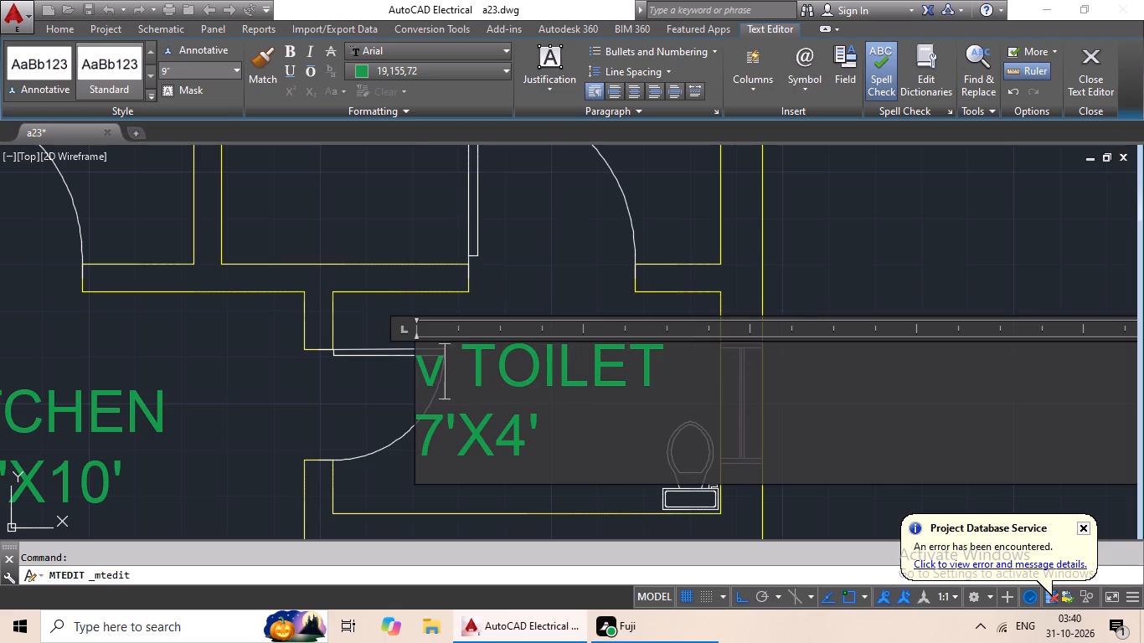
key("BackSpace")
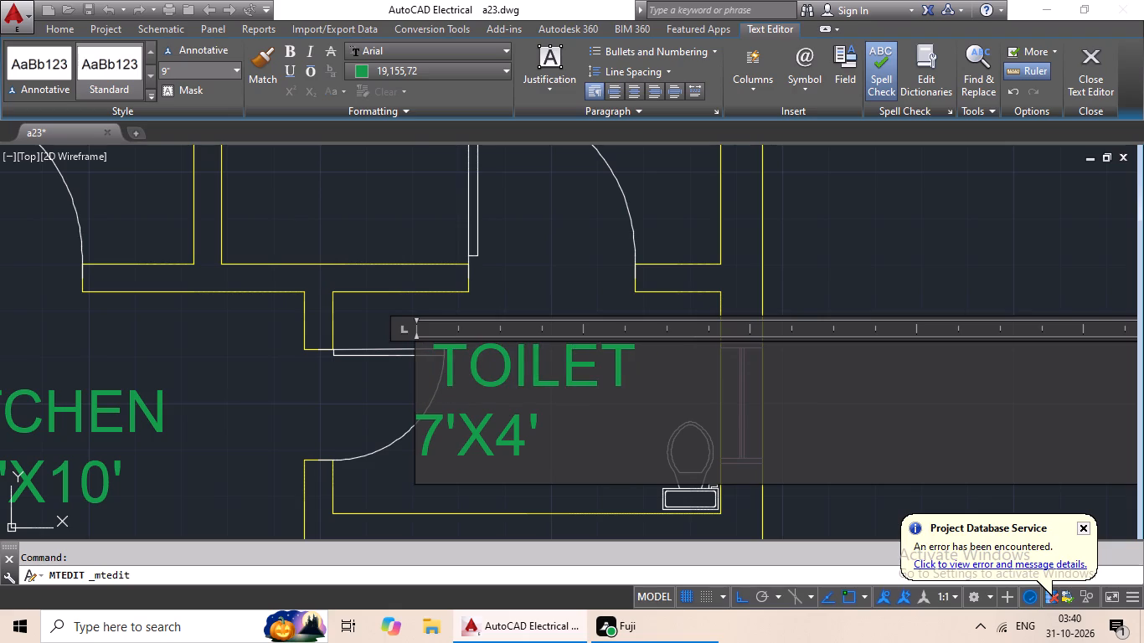
left_click(441, 358)
key("space")
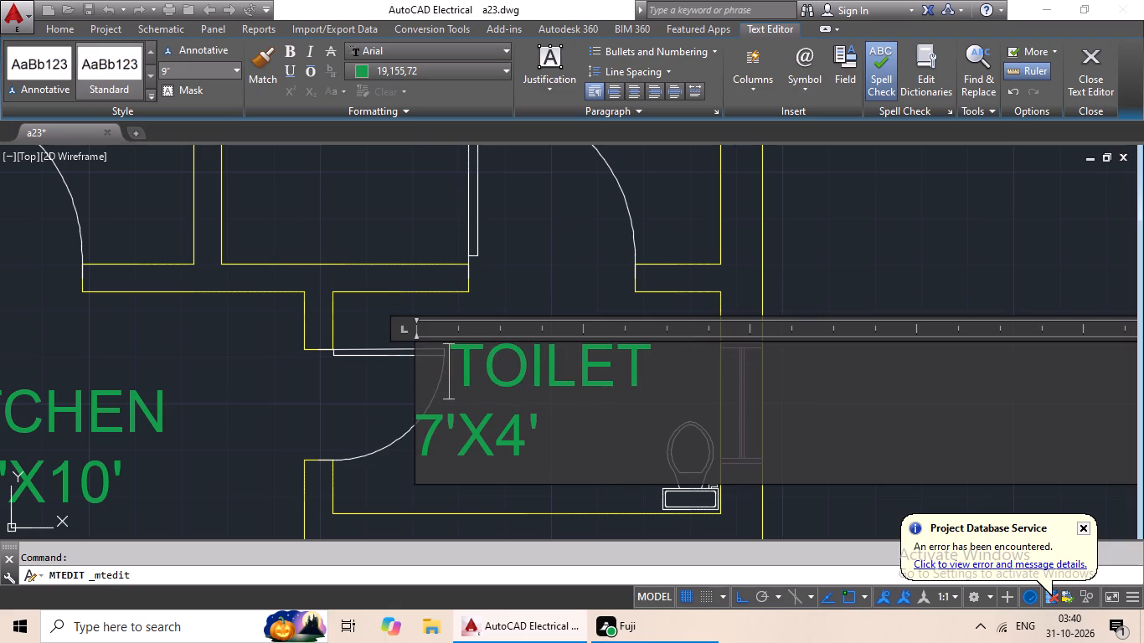
key("space")
key("space")
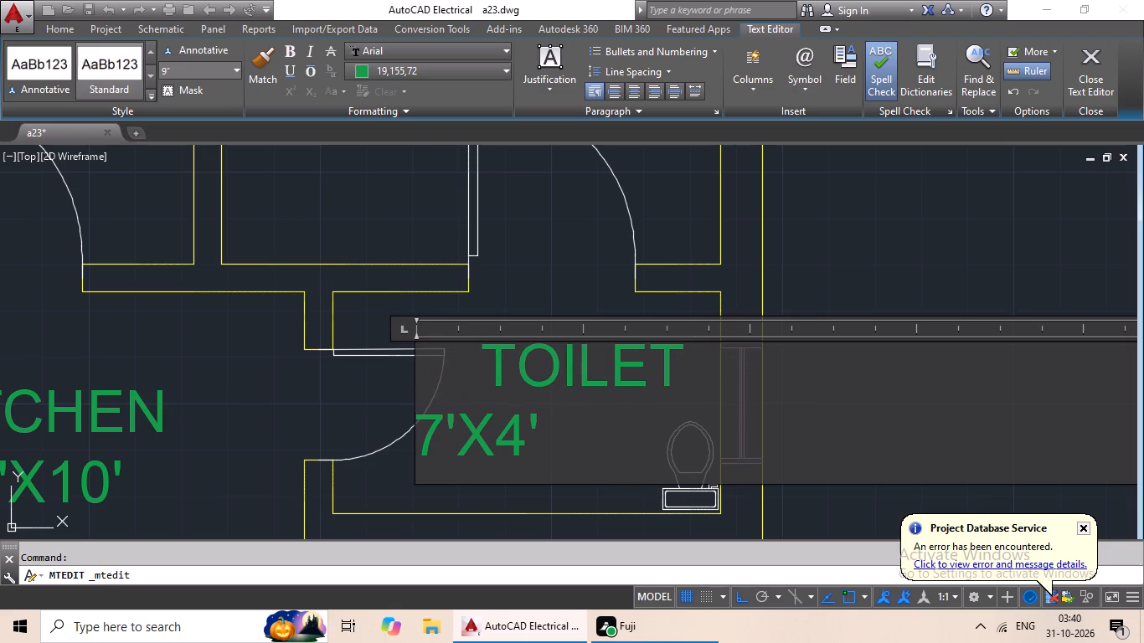
left_click(425, 424)
key("space")
key("space")
key("space")
key("space")
key("space")
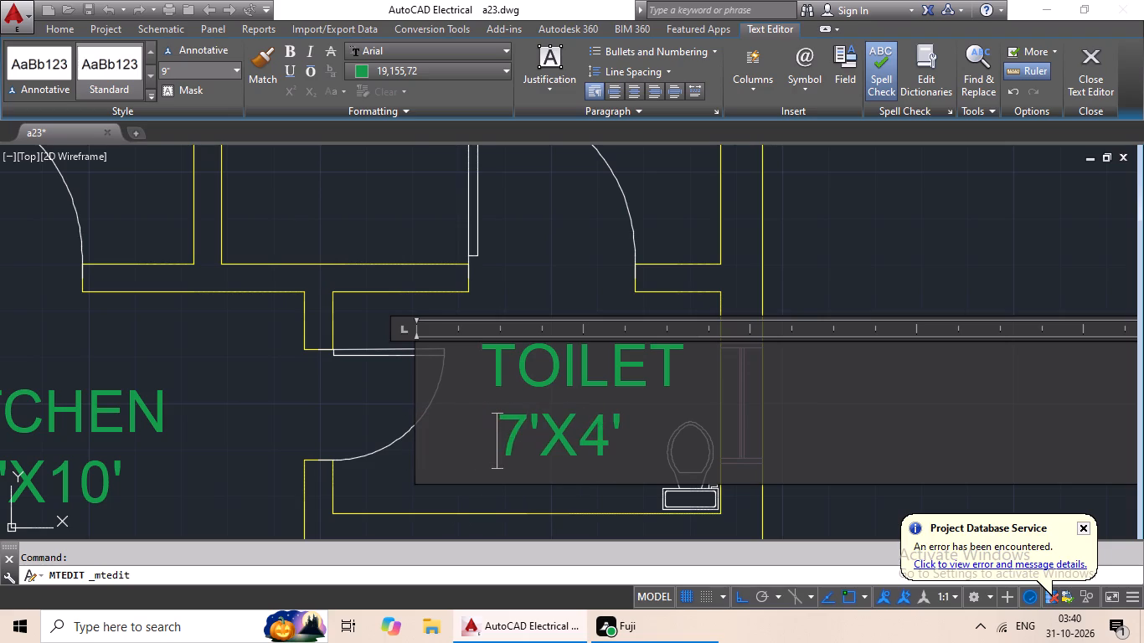
key("space")
left_click(499, 289)
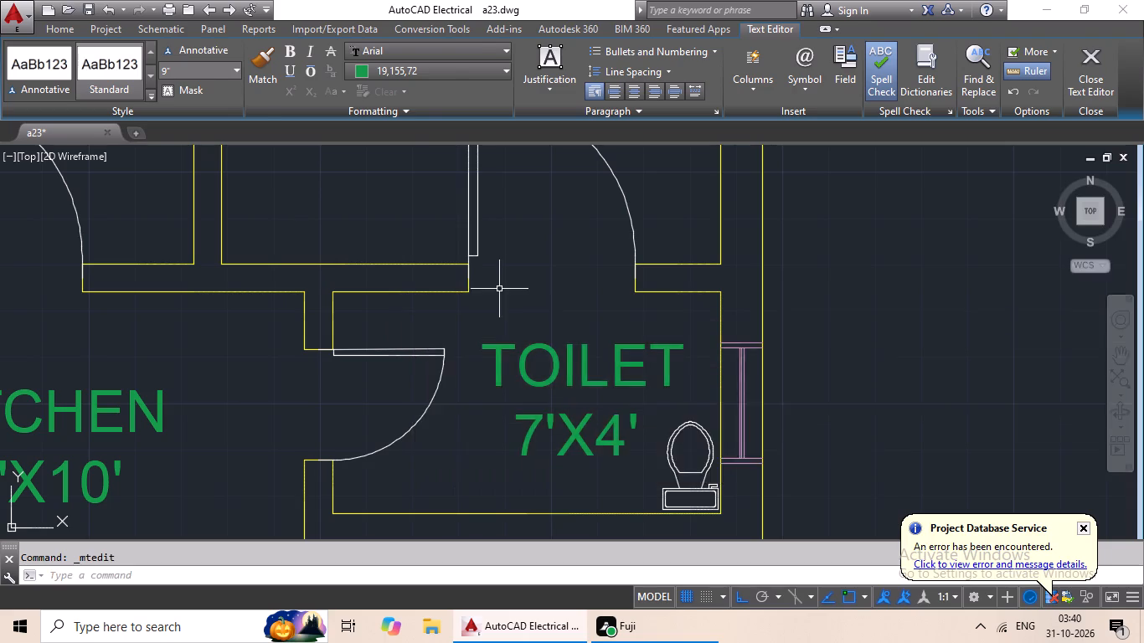
Open the KITCHEN 6'X10' label in the lower-right flat's hall for editing and delete all of its text.
scroll(549, 298, "down", 2)
scroll(534, 363, "down", 1)
middle_click_drag(523, 370, 631, 330)
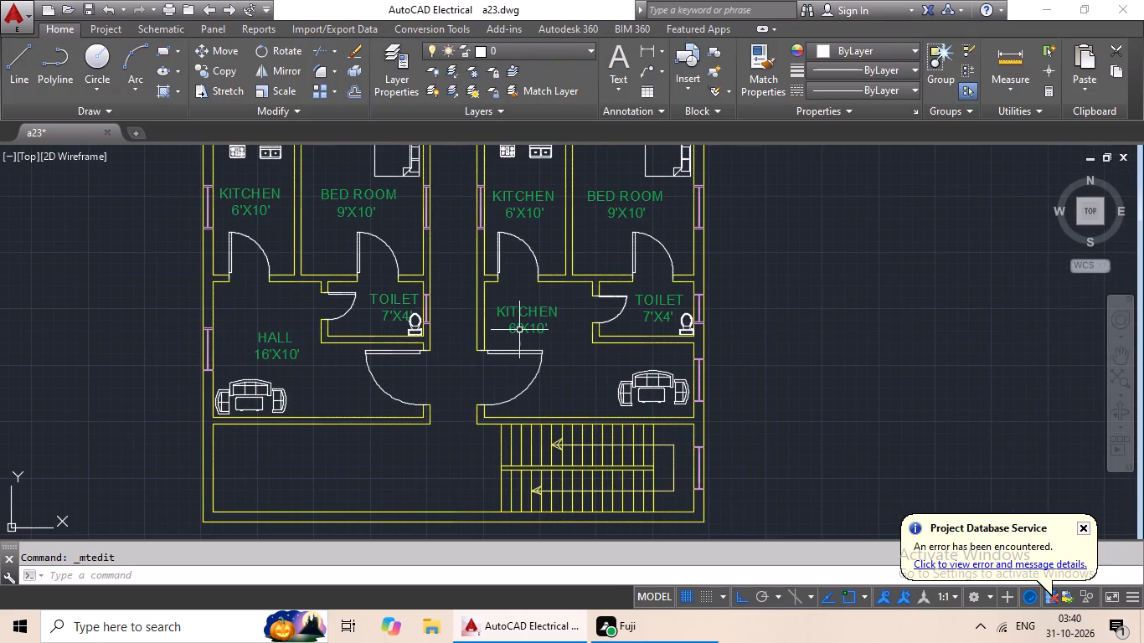
double_click(519, 325)
scroll(519, 325, "up", 4)
left_click(684, 327)
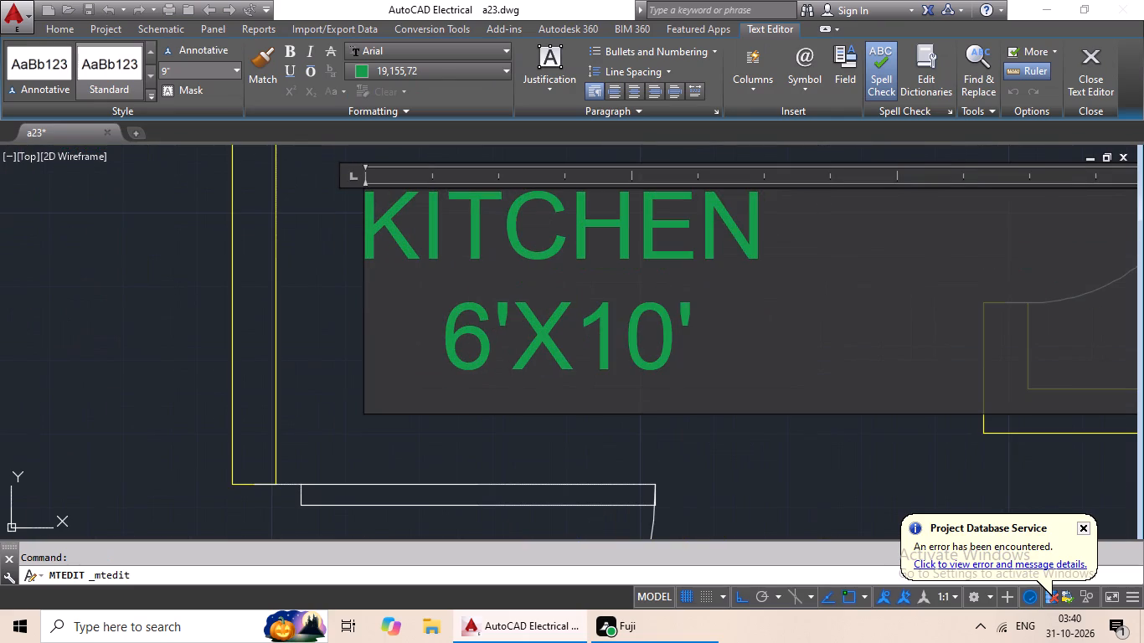
left_click(757, 339)
key("BackSpace")
key("BackSpace")
key("BackSpace")
key("BackSpace")
key("BackSpace")
key("BackSpace")
key("BackSpace")
key("BackSpace")
key("BackSpace")
key("BackSpace")
key("BackSpace")
key("BackSpace")
key("BackSpace")
key("BackSpace")
key("BackSpace")
key("BackSpace")
key("BackSpace")
key("BackSpace")
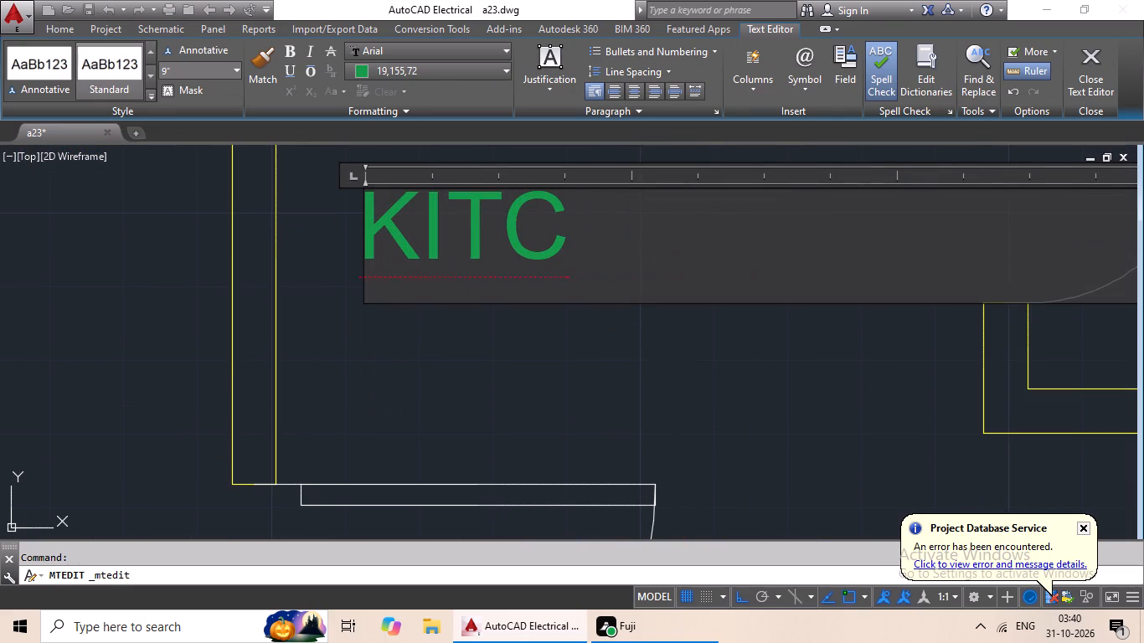
Enter HALL as the first line of the lower-right flat's hall label and indent it with leading spaces.
type("HA")
type("LL")
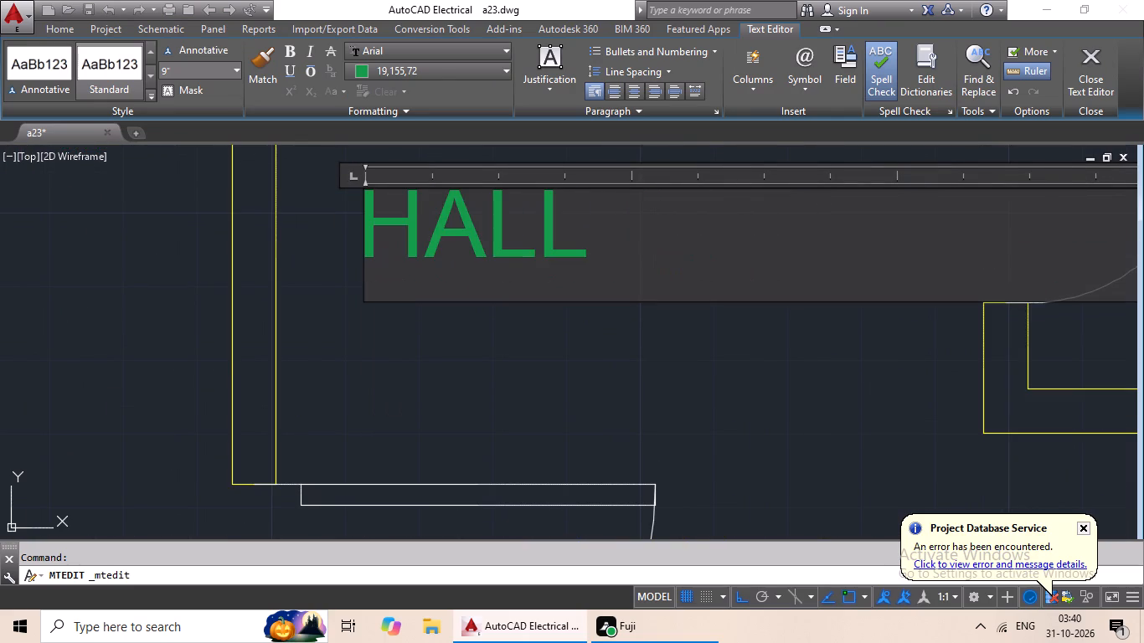
left_click(388, 221)
key("space")
key("space")
key("space")
key("space")
key("space")
key("space")
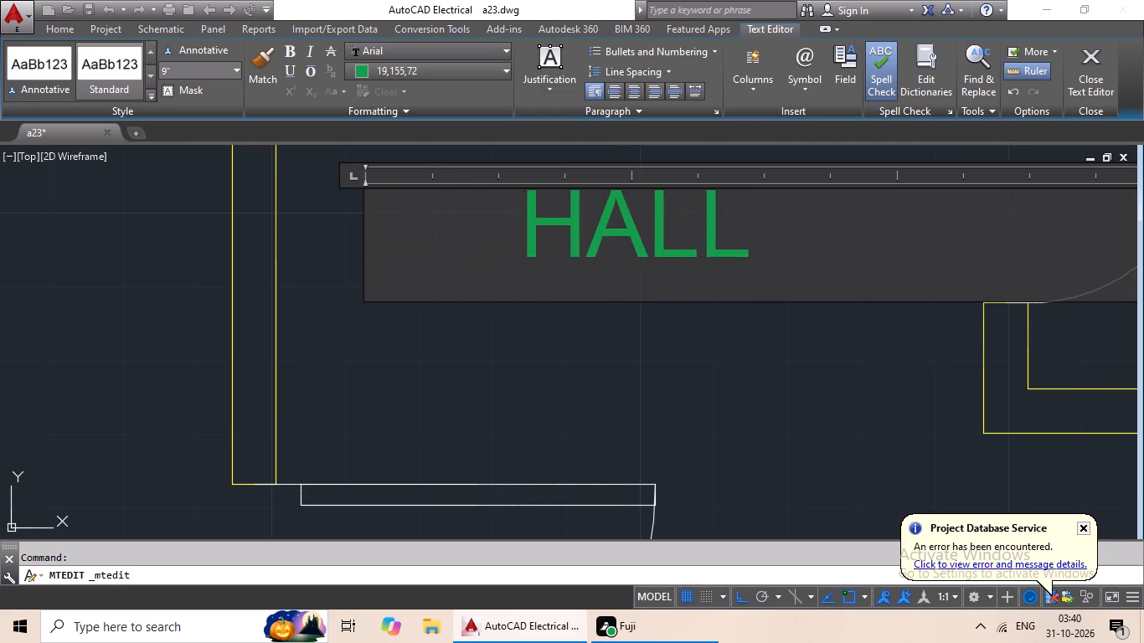
key("space")
Add a second line 16'X10' to the hall label, indent it beneath HALL, and finish editing.
left_click(801, 248)
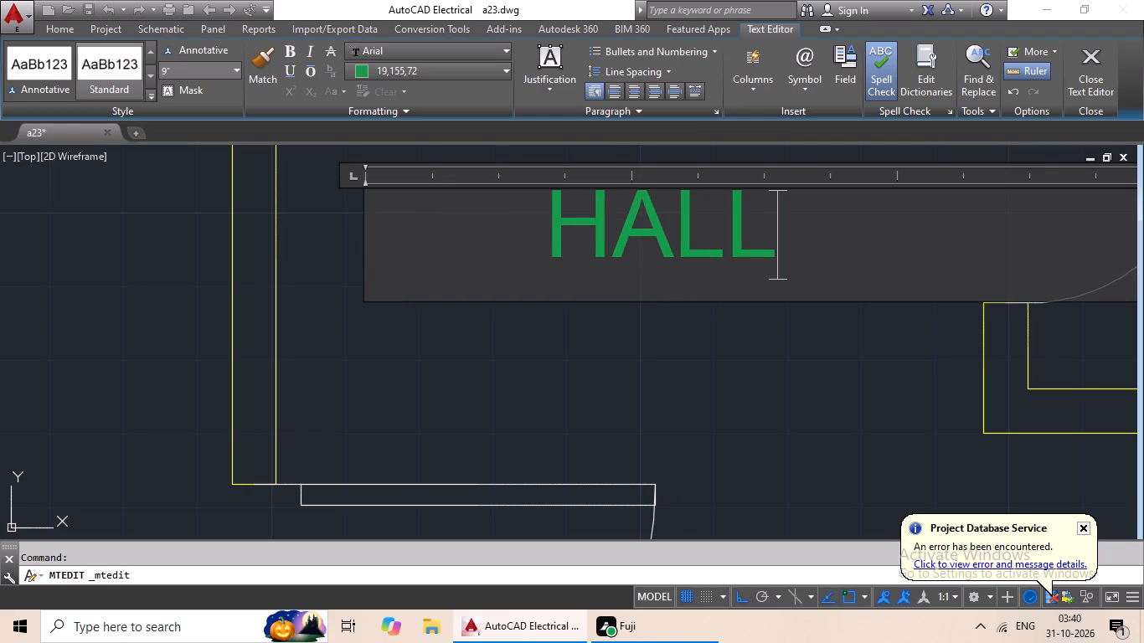
key("Return")
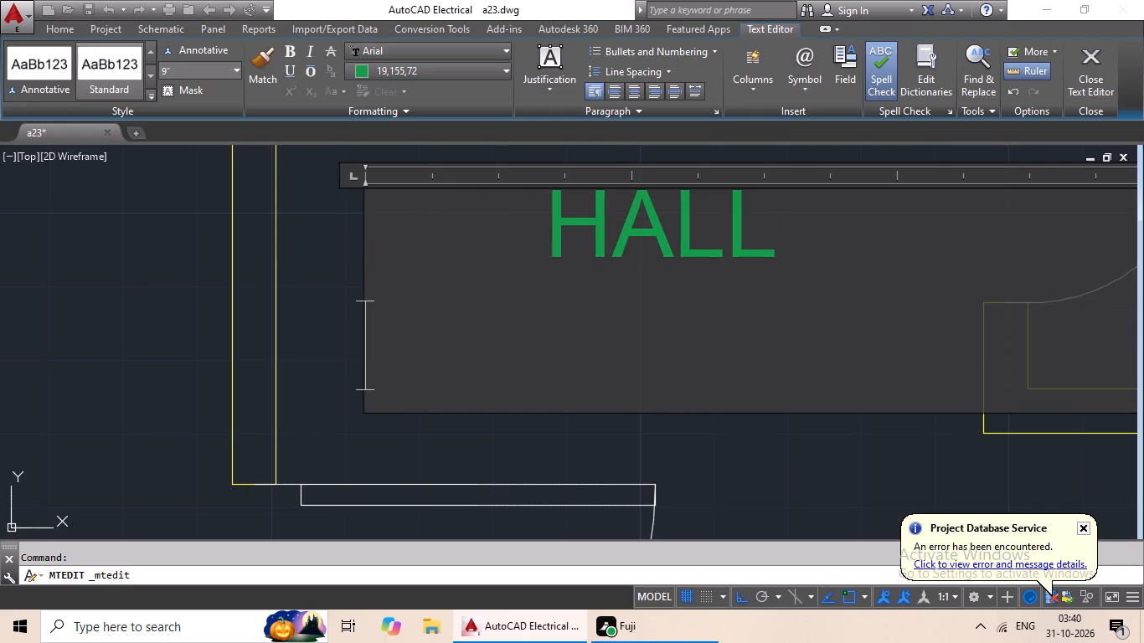
type("16'")
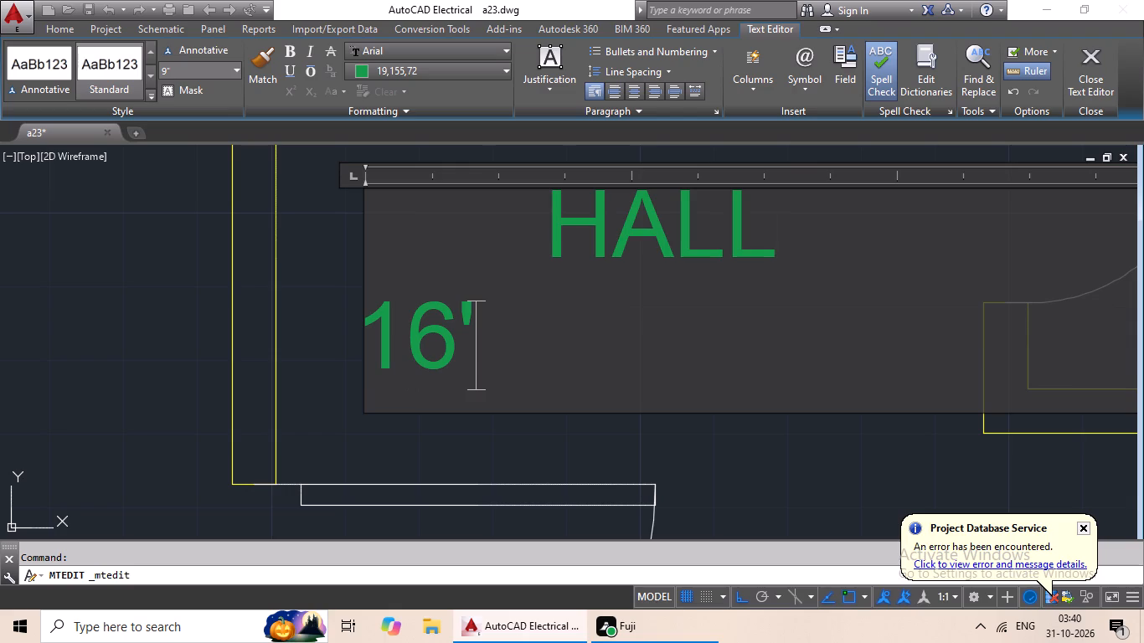
key("shift+x")
key("BackSpace")
key("shift+x")
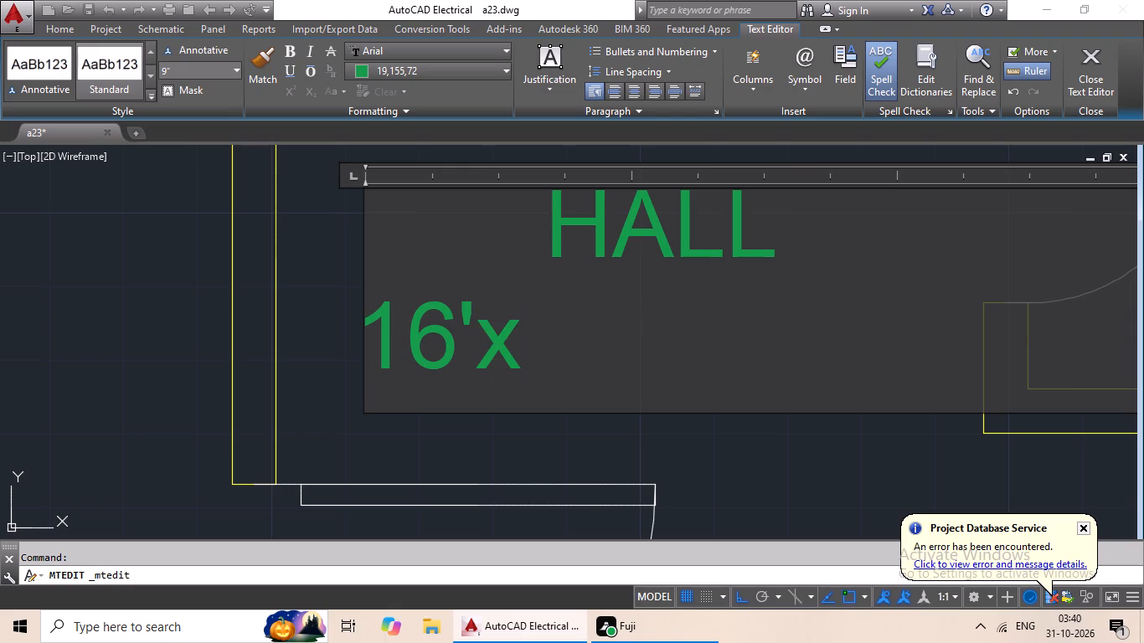
key("BackSpace")
key("shift+x")
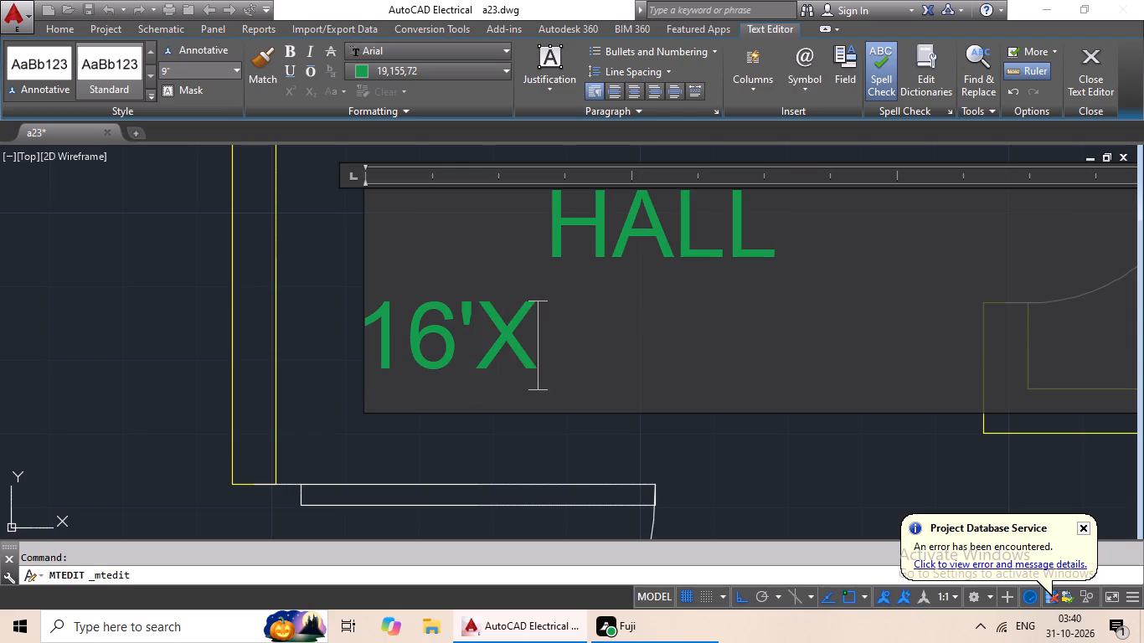
type("10'")
left_click(380, 348)
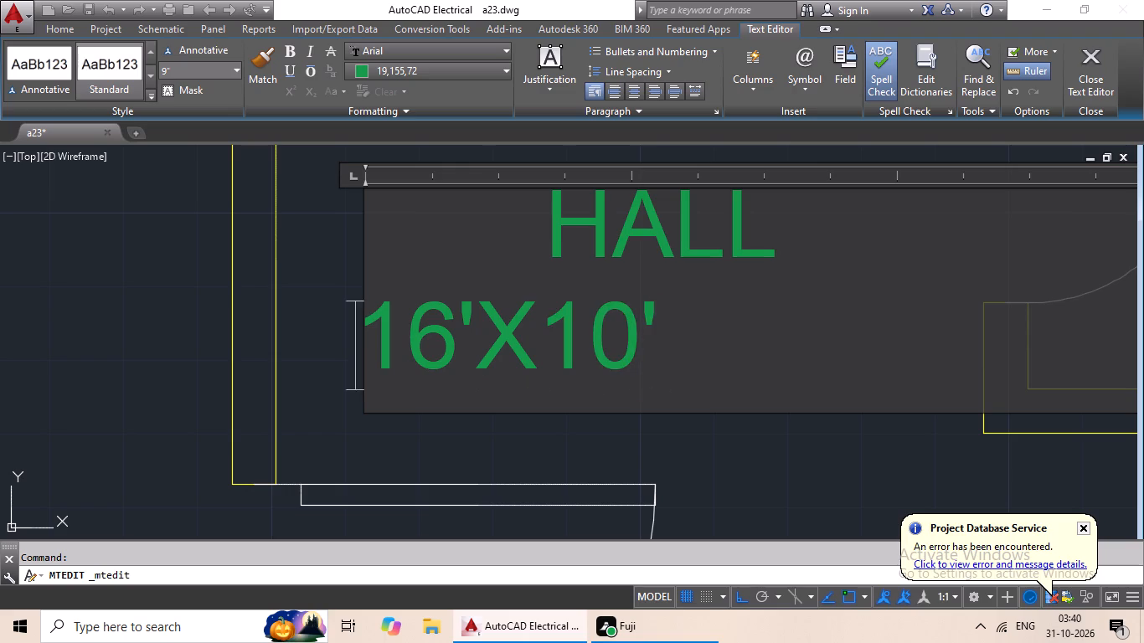
key("space")
key("space")
key("space")
key("space")
key("space")
key("space")
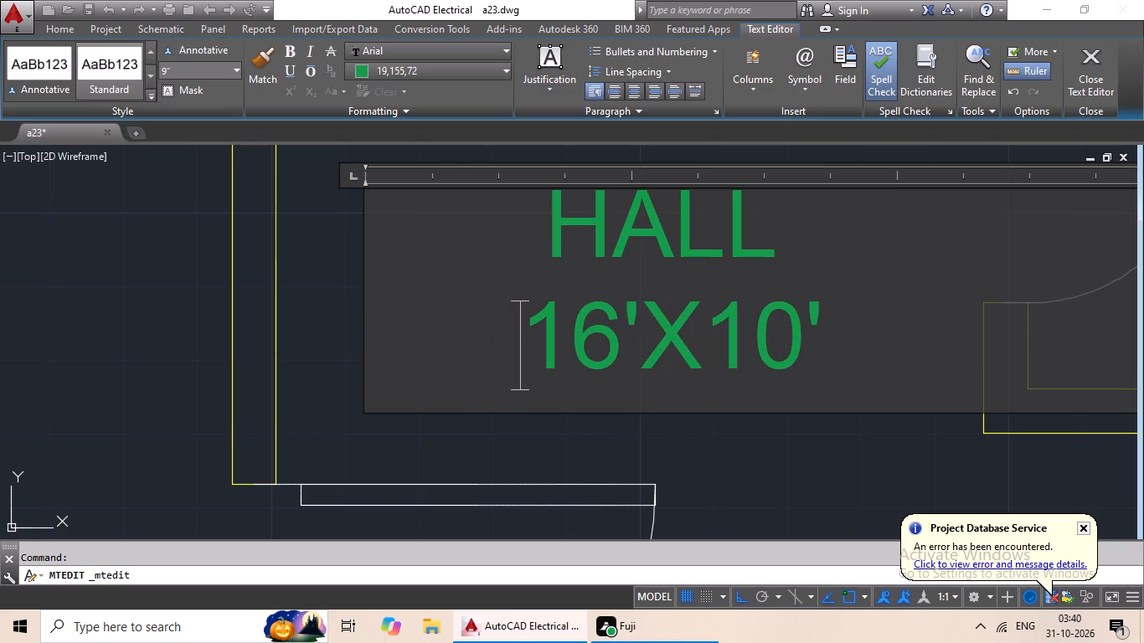
left_click(755, 482)
Open the spare KITCHEN 6'X10' label beside the yellow-walled plan for editing and recolour all its text to 242,113,114.
scroll(812, 425, "down", 4)
middle_click_drag(825, 422, 724, 248)
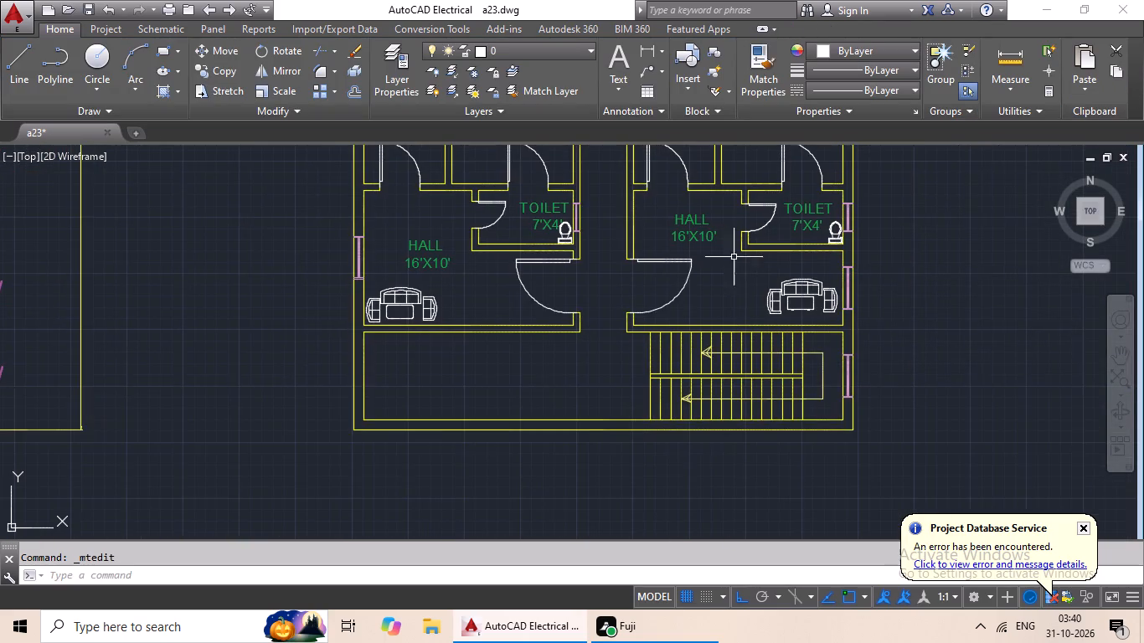
middle_click_drag(747, 287, 660, 304)
middle_click_drag(645, 294, 571, 426)
scroll(578, 384, "down", 1)
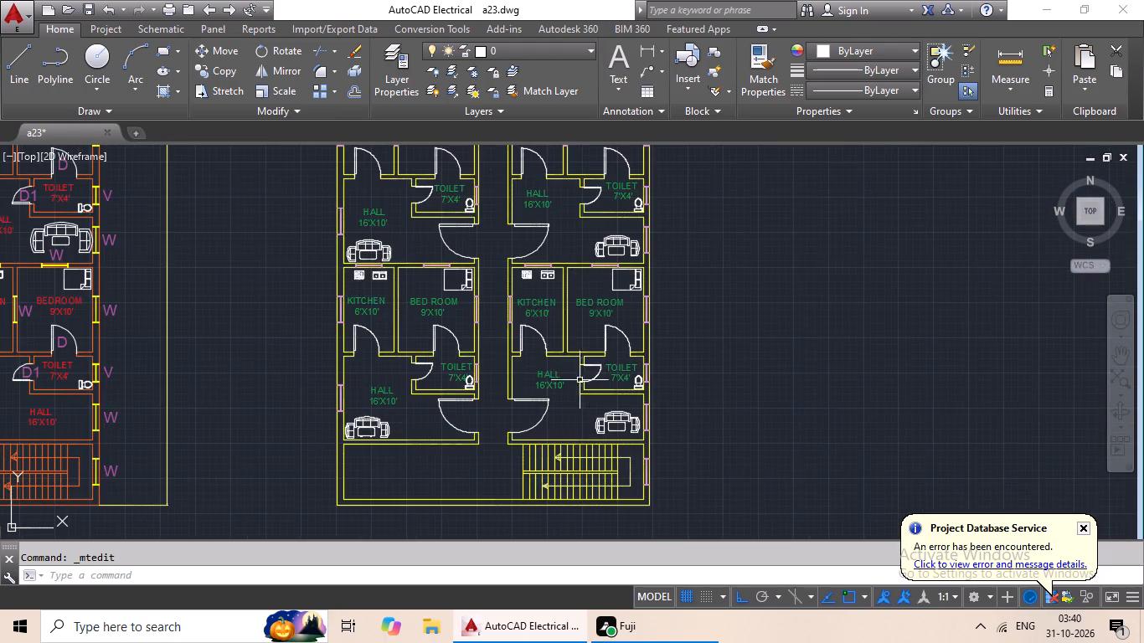
middle_click_drag(580, 358, 543, 442)
middle_click_drag(564, 356, 533, 433)
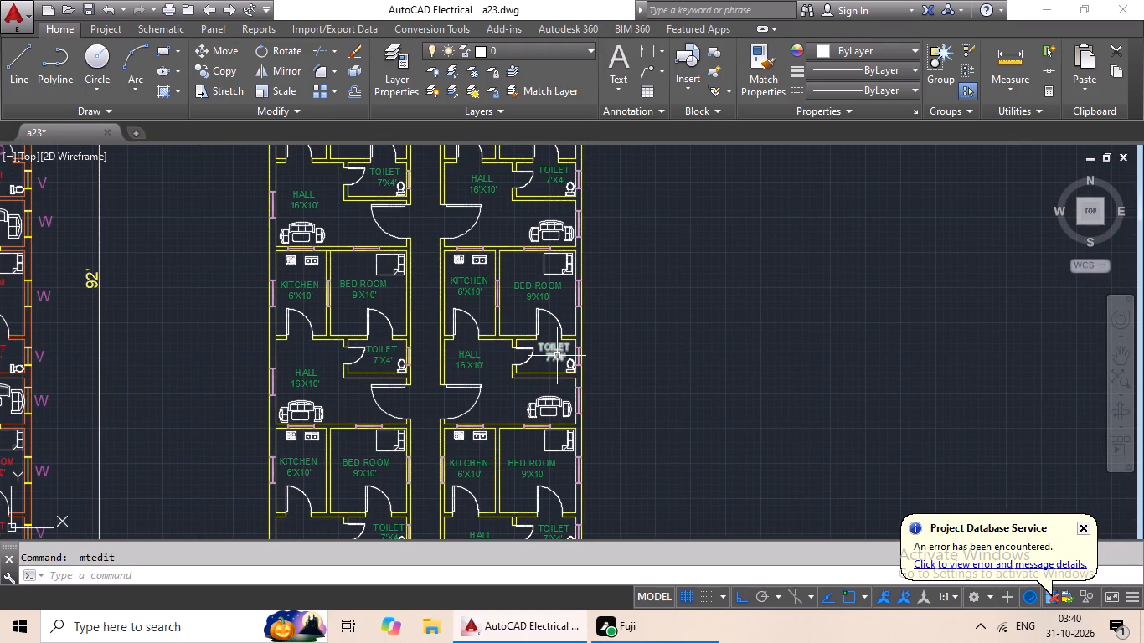
middle_click_drag(506, 287, 492, 367)
scroll(597, 337, "down", 1)
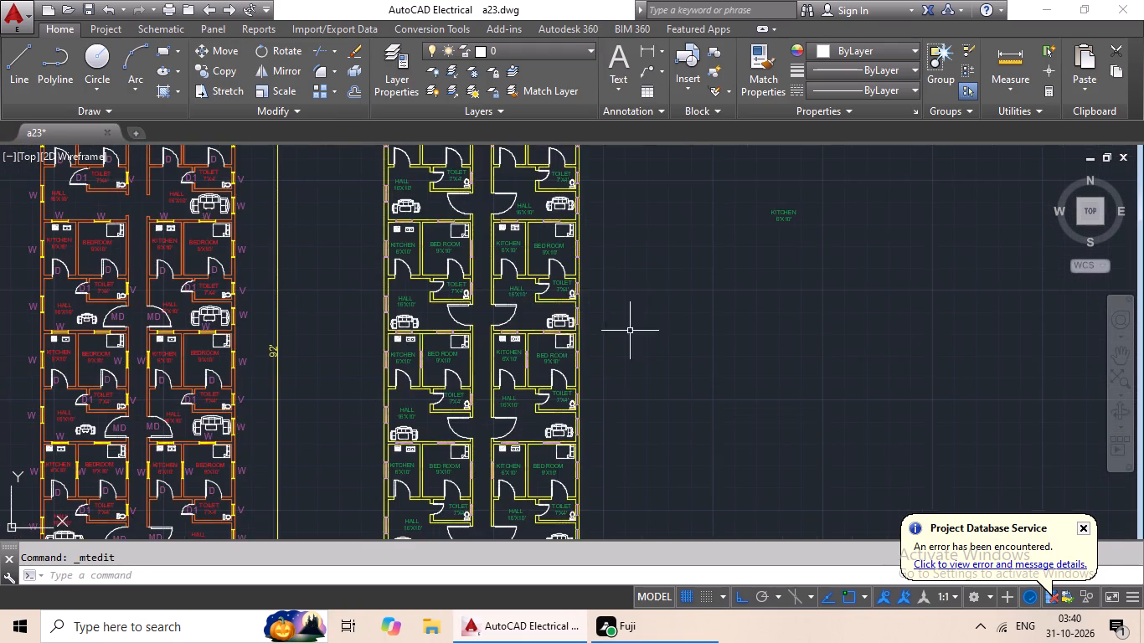
middle_click_drag(635, 326, 537, 378)
double_click(693, 271)
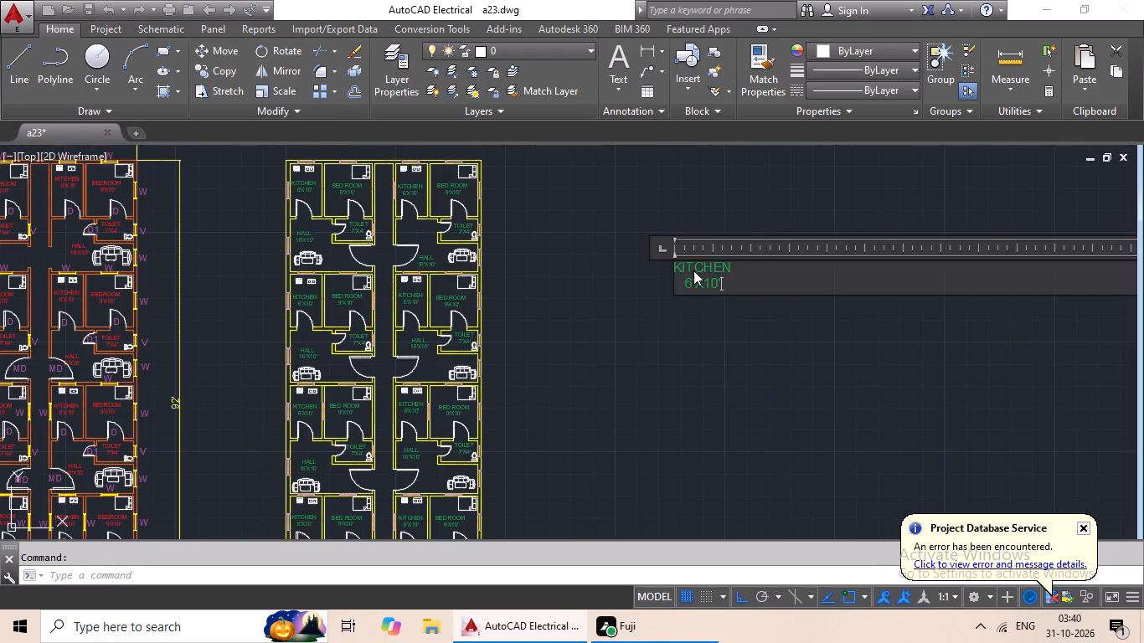
scroll(693, 270, "up", 3)
left_click_drag(798, 285, 596, 290)
left_click_drag(785, 295, 646, 267)
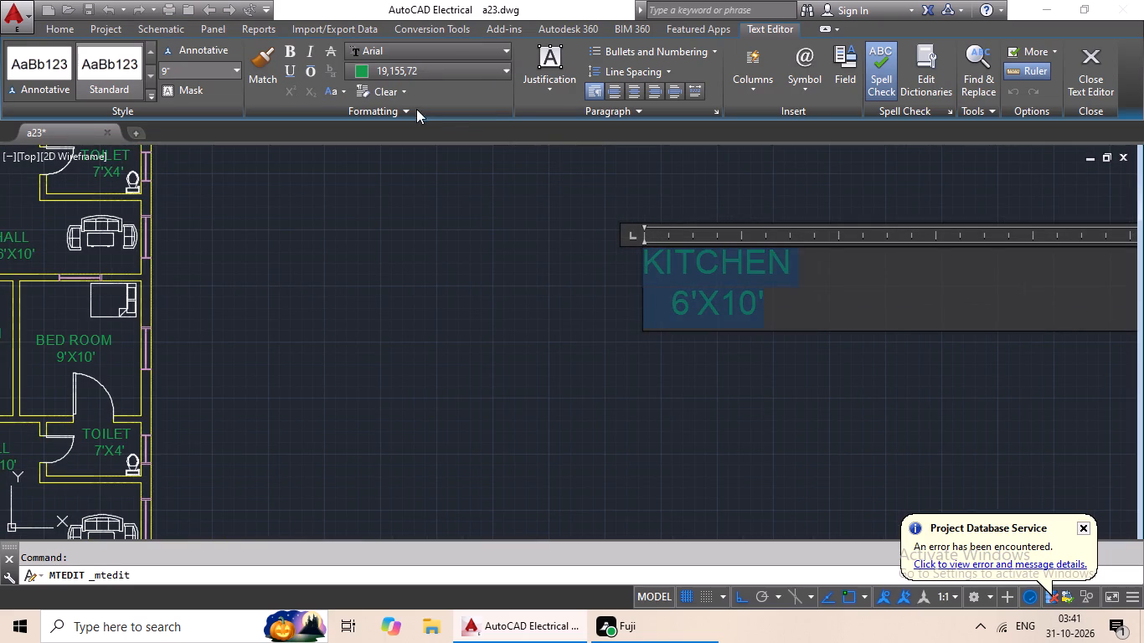
left_click(469, 65)
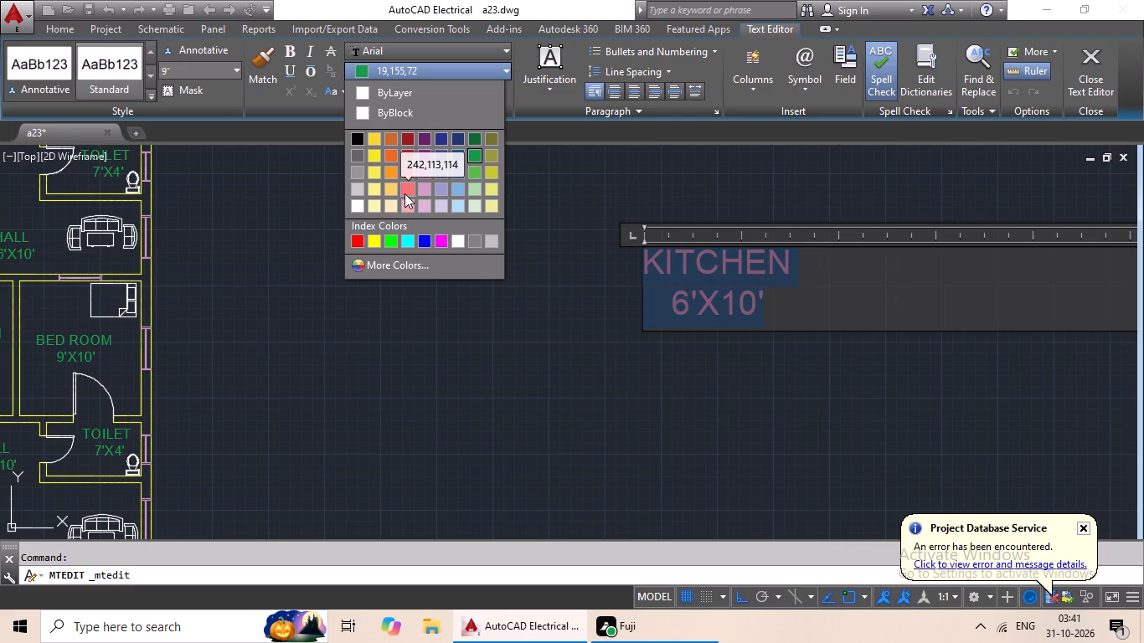
left_click(405, 193)
left_click(808, 291)
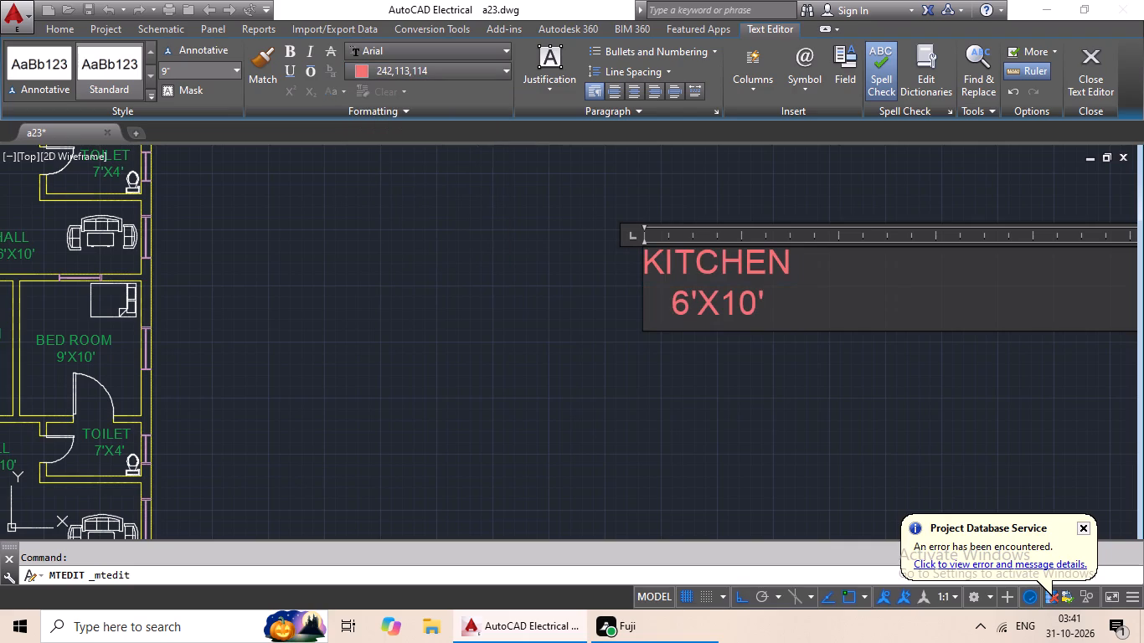
Delete all of the text in the spare label beside the yellow-walled plan.
key("BackSpace")
key("BackSpace")
key("BackSpace")
key("BackSpace")
key("BackSpace")
key("BackSpace")
key("BackSpace")
key("BackSpace")
key("BackSpace")
key("BackSpace")
key("BackSpace")
key("BackSpace")
key("BackSpace")
key("BackSpace")
key("BackSpace")
key("BackSpace")
key("BackSpace")
key("BackSpace")
key("BackSpace")
key("BackSpace")
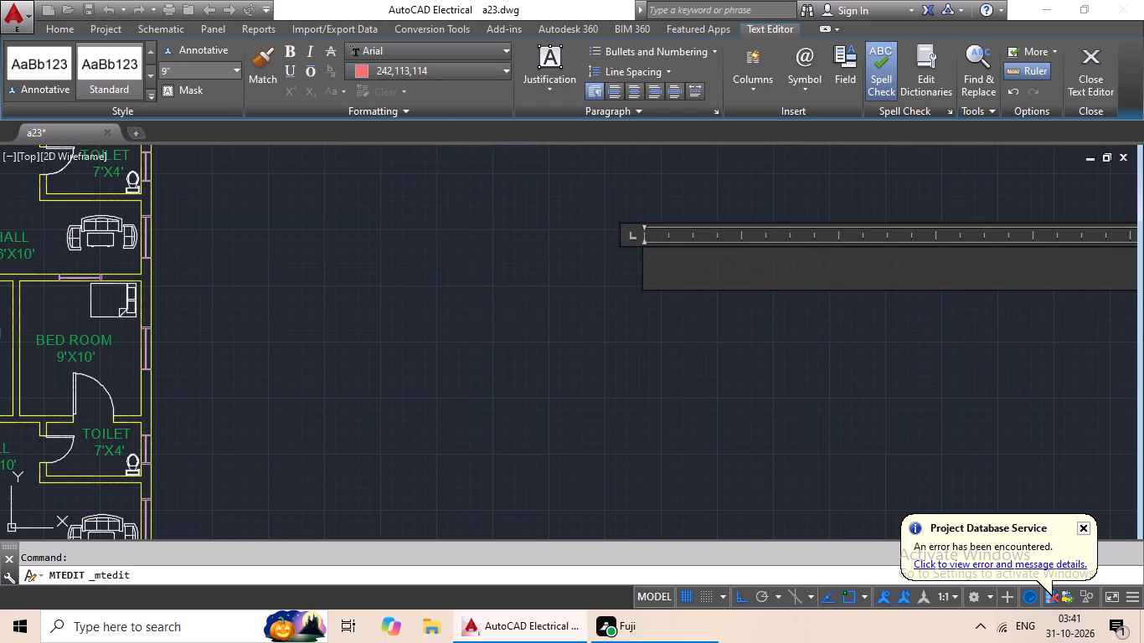
Enter W as the new text of the spare label beside the yellow-walled plan and finish editing.
key("shift+w")
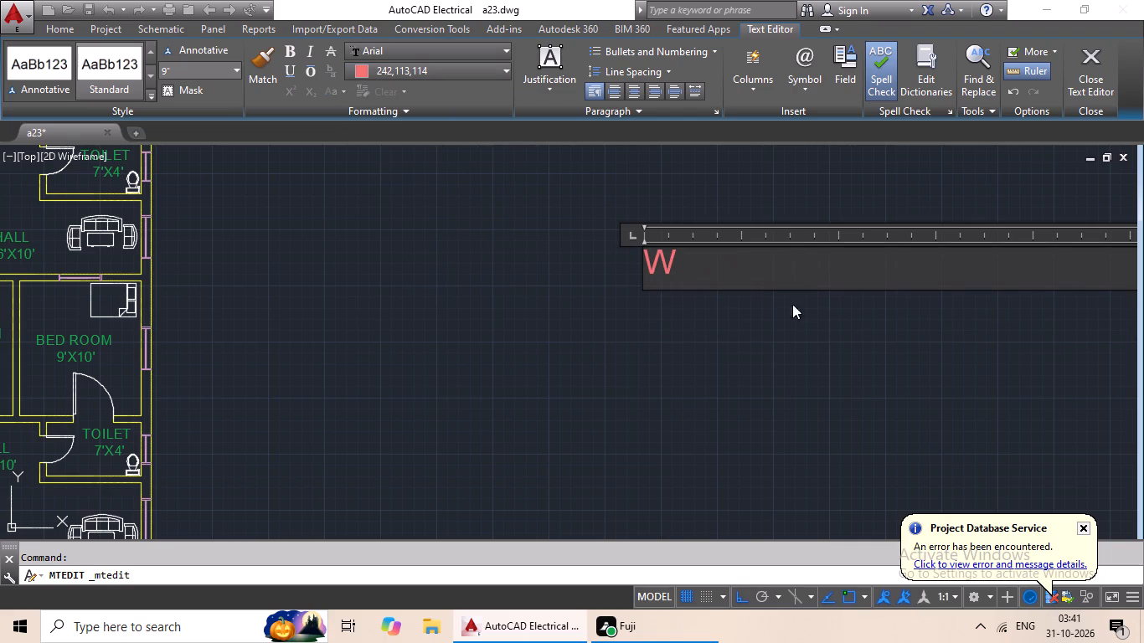
left_click(611, 324)
Copy the W label and paste it outside the right-hand wall window of the upper-right flat's bedroom.
scroll(672, 246, "up", 3)
left_click(589, 275)
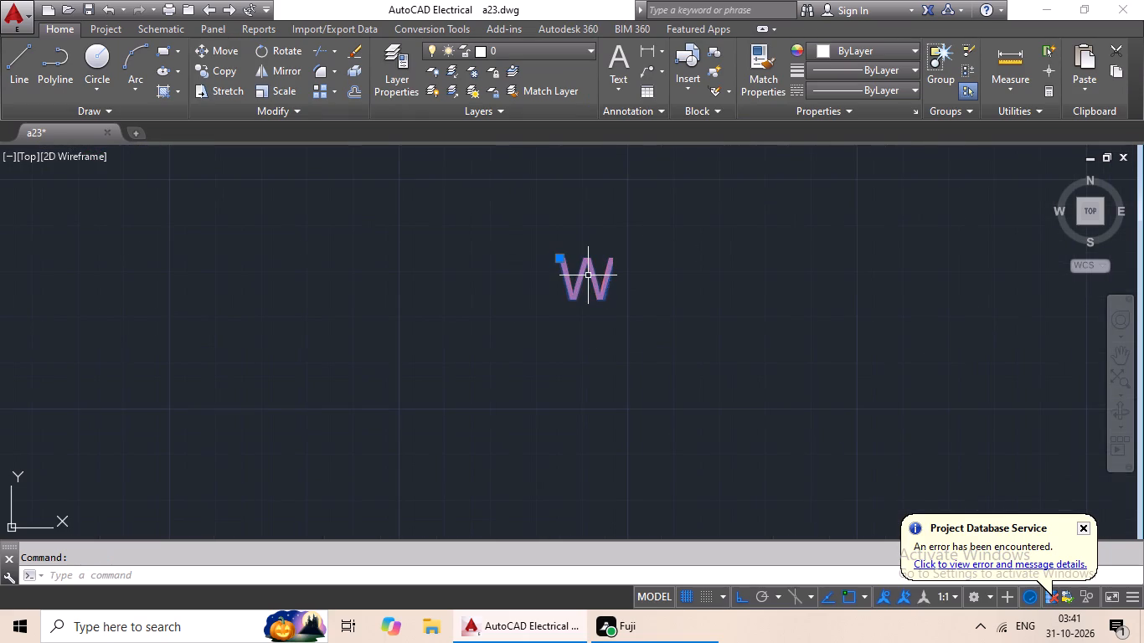
key("ctrl+c")
key("ctrl+v")
scroll(554, 305, "down", 2, "ctrl")
scroll(346, 295, "down", 2)
middle_click_drag(387, 306, 698, 305)
middle_click_drag(334, 265, 322, 411)
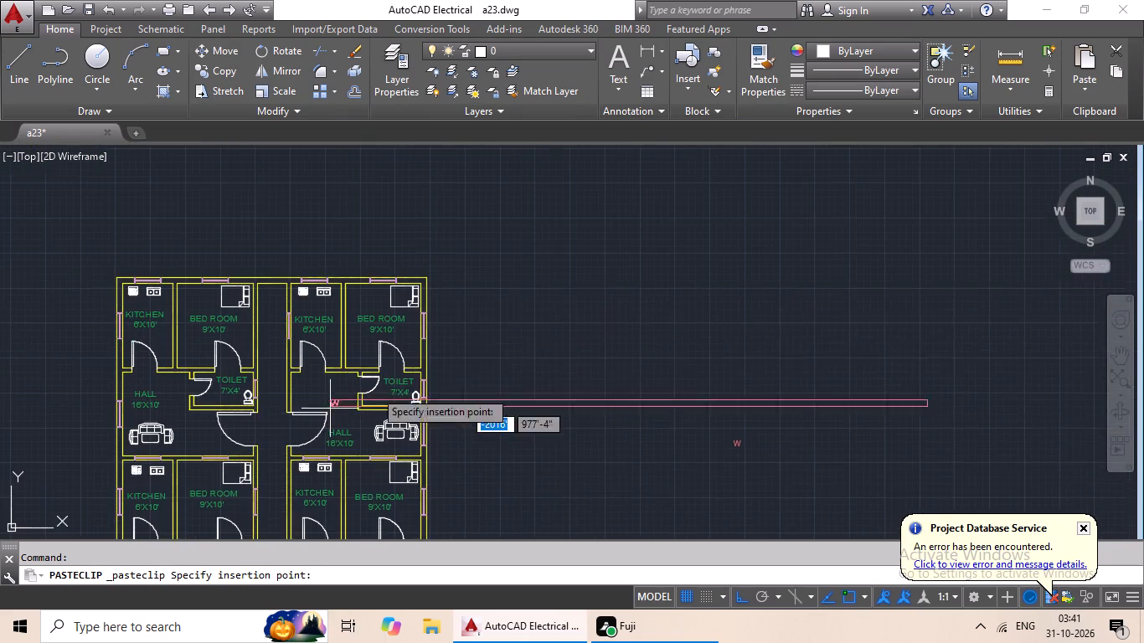
scroll(462, 325, "up", 3)
scroll(371, 352, "up", 3)
scroll(294, 355, "down", 1)
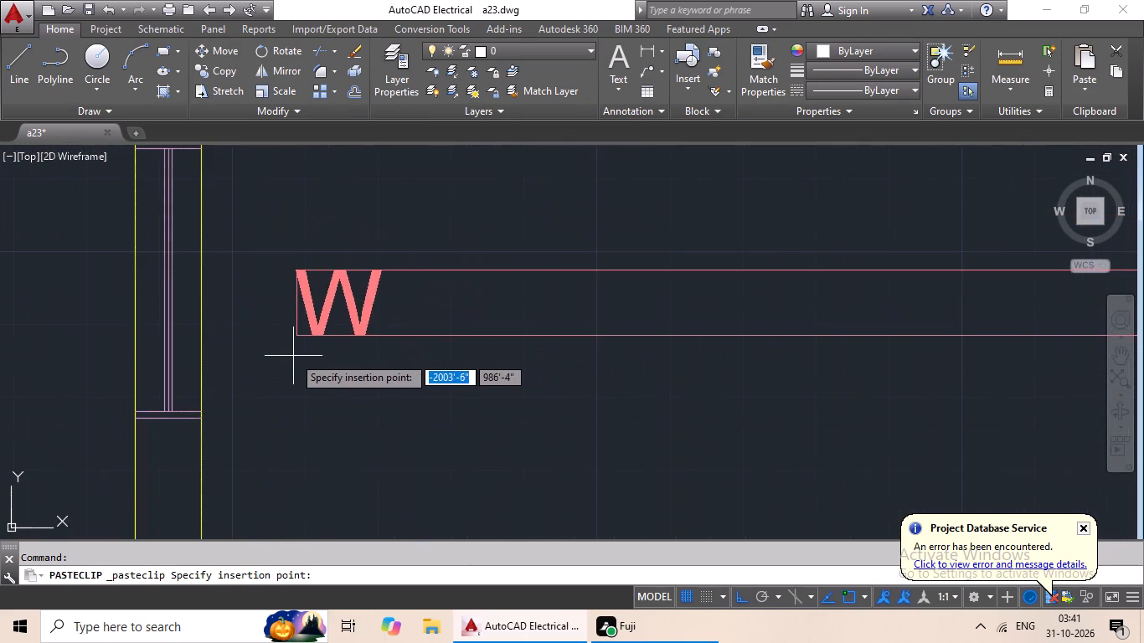
left_click(228, 344)
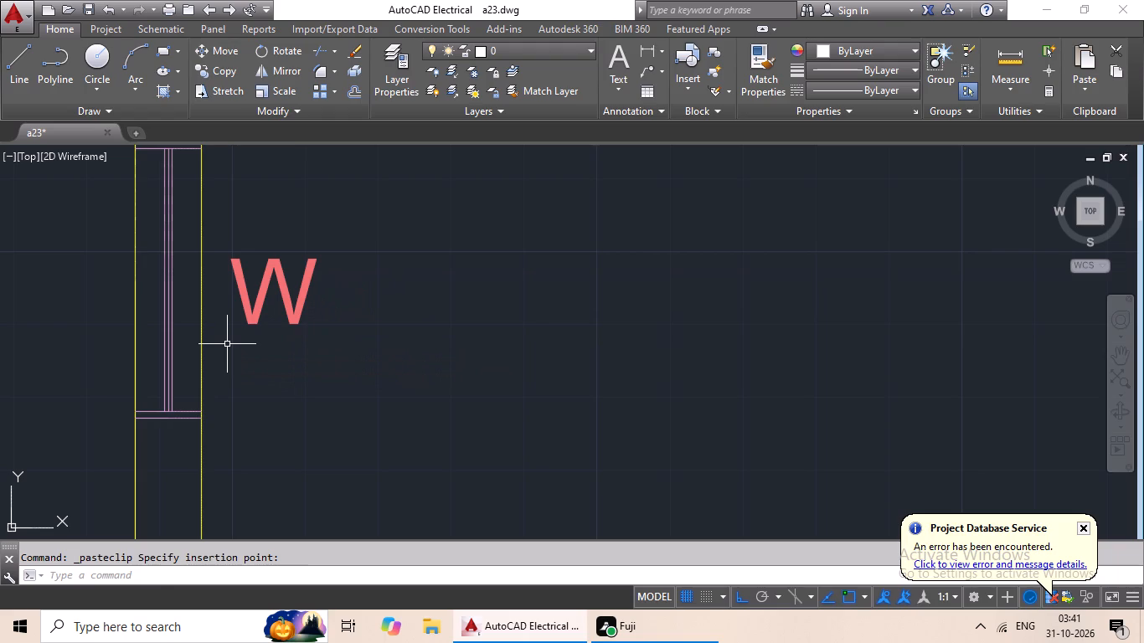
Paste W labels above the top-wall windows of the upper-right flat's bedroom and kitchen.
key("ctrl+v")
scroll(288, 337, "down", 3, "ctrl")
middle_click_drag(303, 337, 555, 325)
middle_click_drag(368, 285, 362, 383)
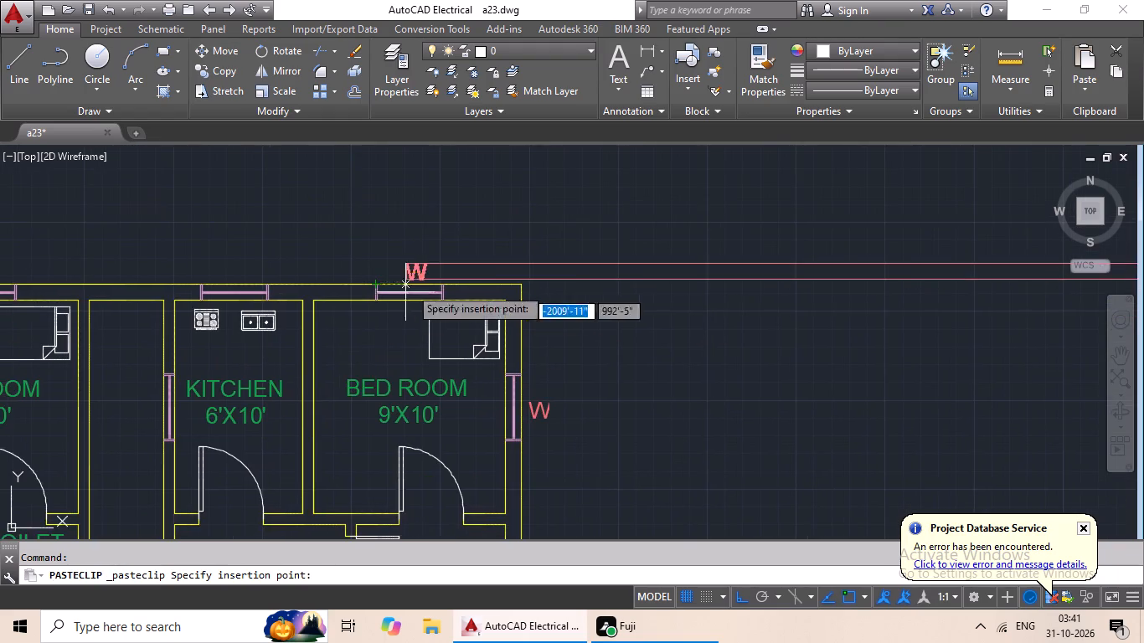
scroll(420, 280, "up", 3)
left_click(317, 305)
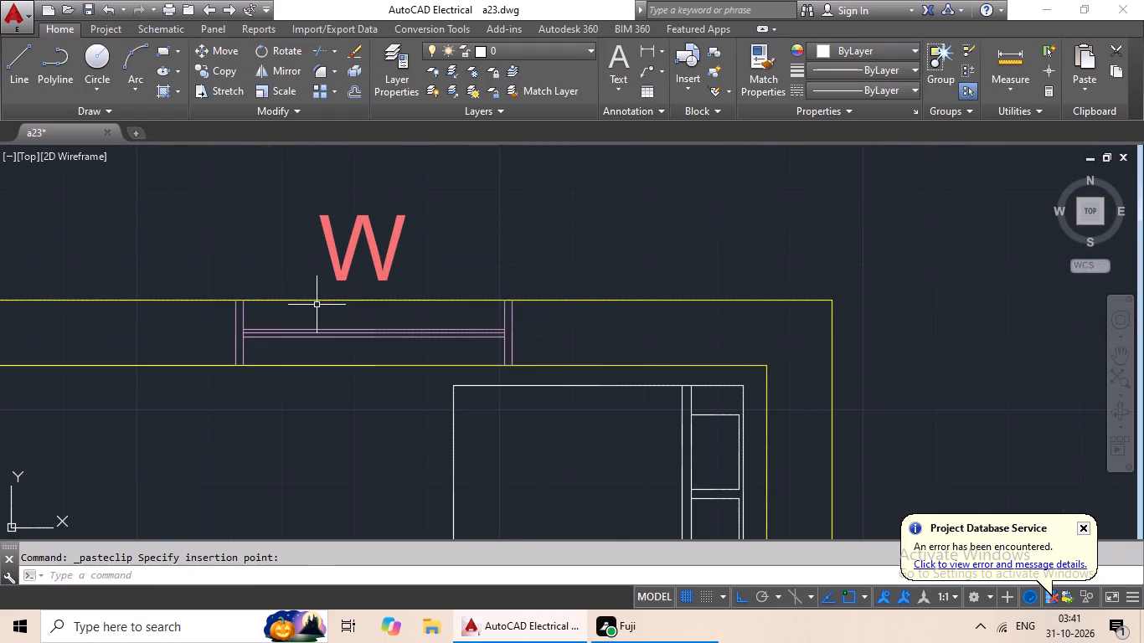
key("ctrl+v")
scroll(317, 305, "down", 3, "ctrl")
middle_click_drag(311, 321, 595, 288)
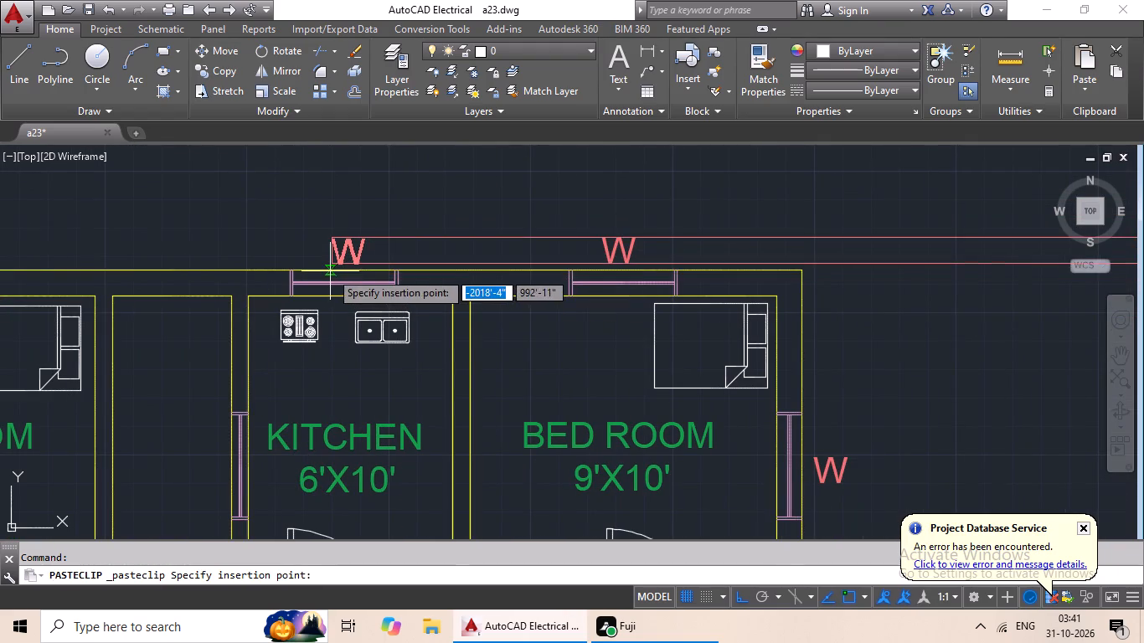
left_click(327, 265)
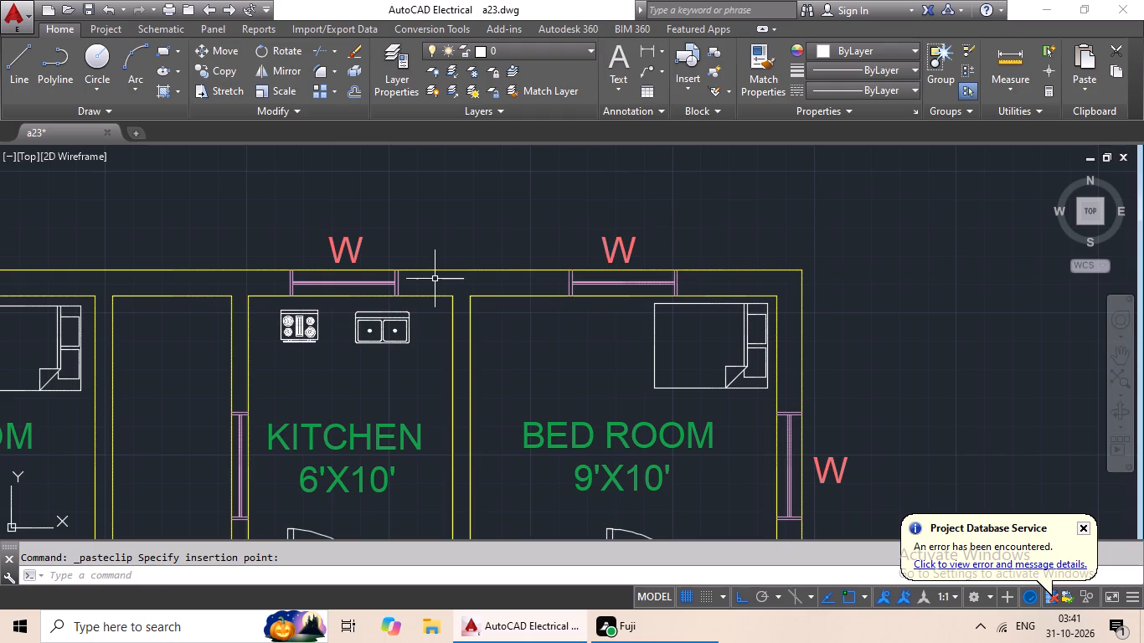
Paste W labels above the top-wall windows of the upper-left flat's bedroom and kitchen.
key("ctrl+v")
scroll(444, 281, "down", 3, "ctrl")
middle_click_drag(369, 311, 520, 300)
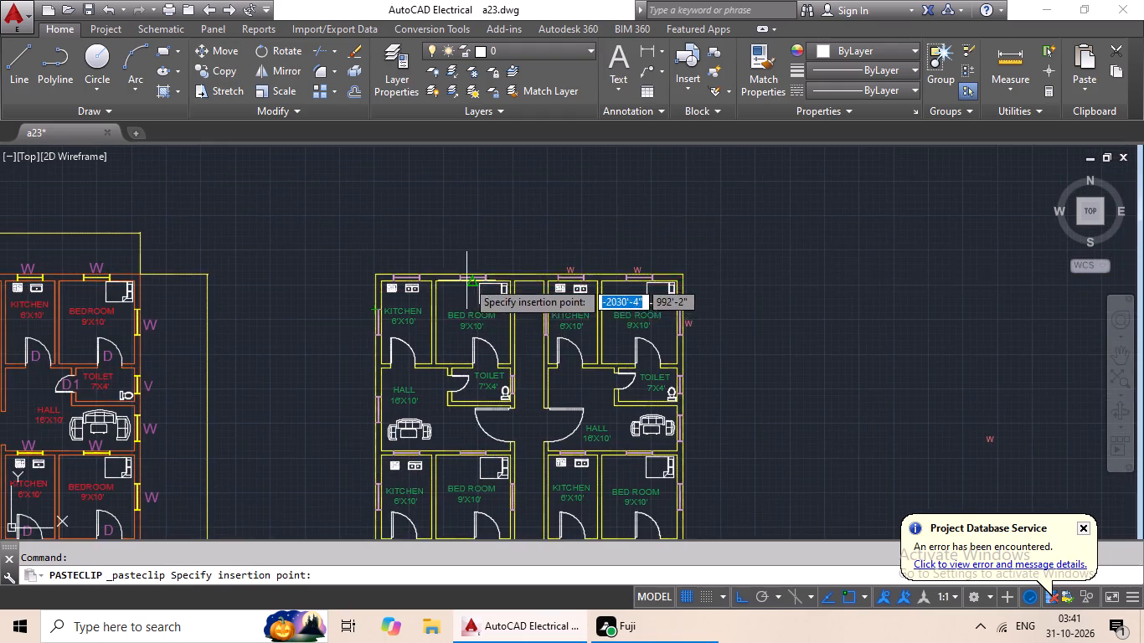
scroll(461, 275, "up", 6)
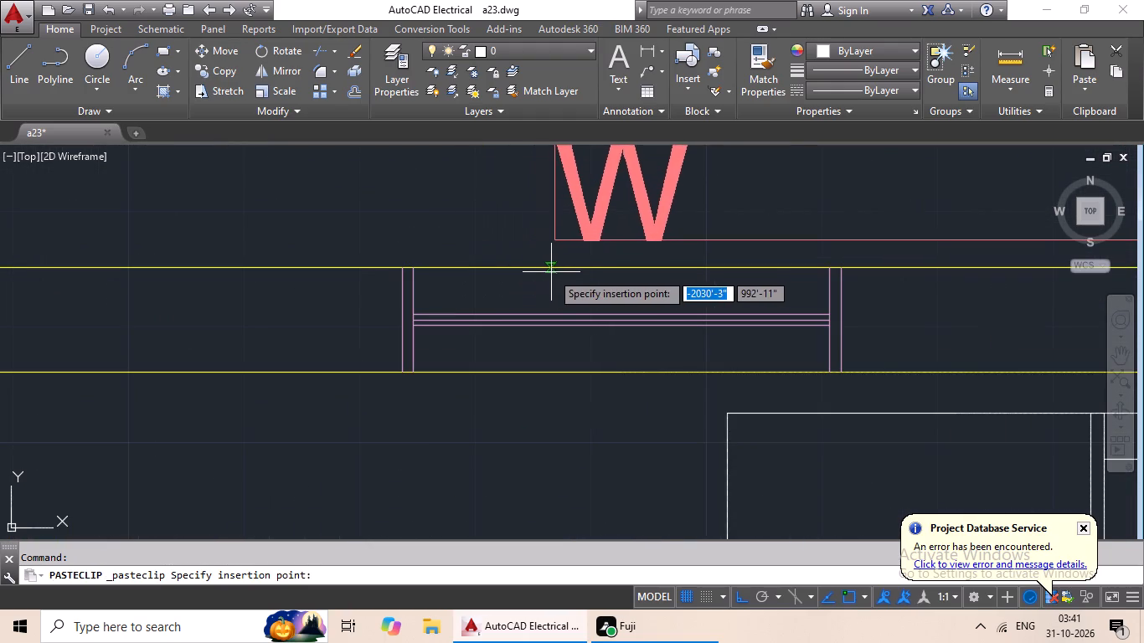
left_click(551, 272)
key("ctrl+v")
scroll(490, 296, "down", 1)
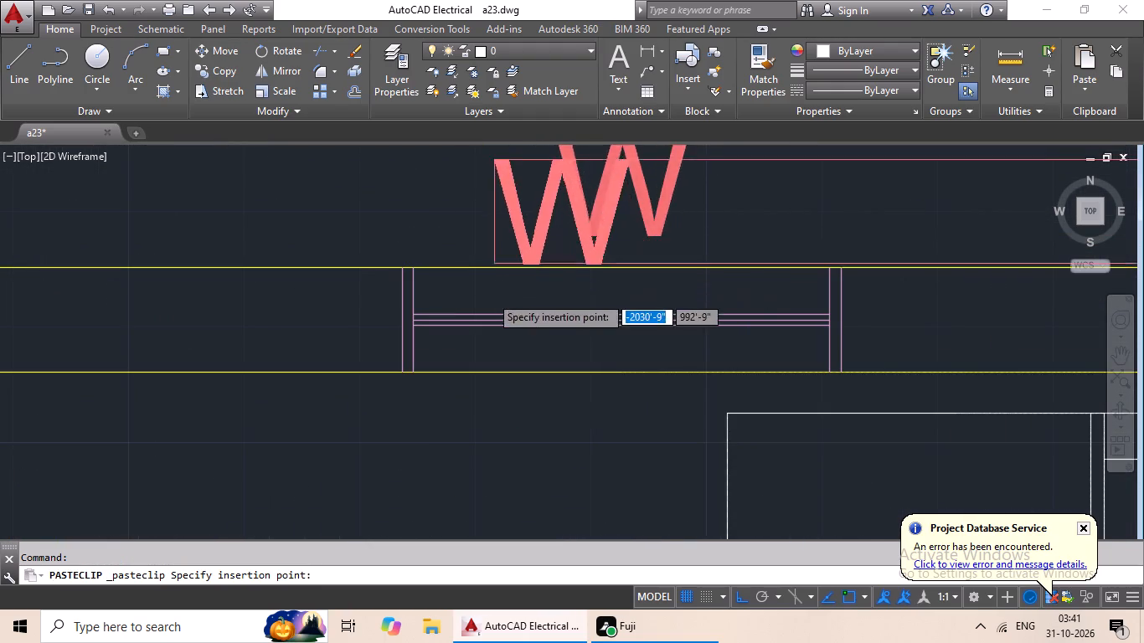
middle_click_drag(490, 317, 778, 283)
middle_click_drag(456, 306, 862, 296)
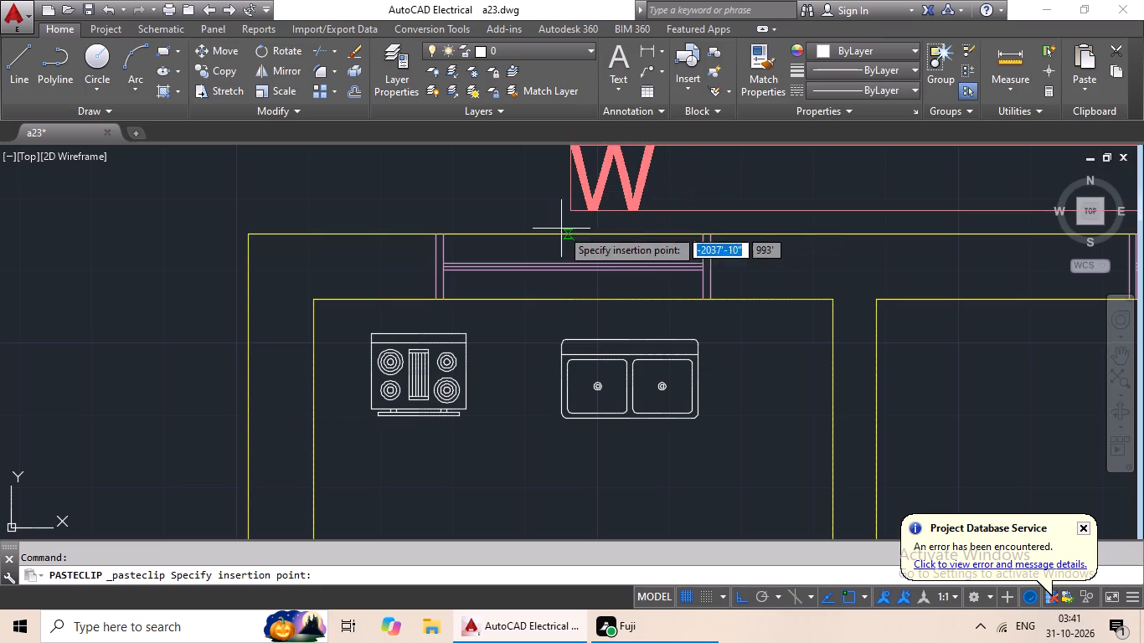
left_click(523, 231)
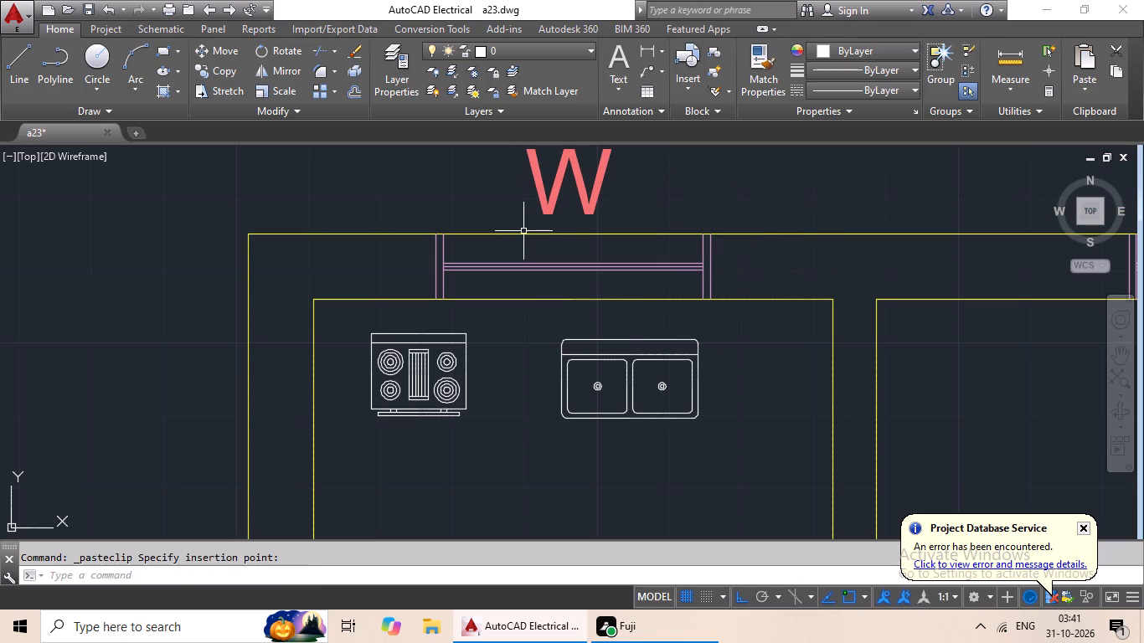
Paste a W label outside the left-hand wall window of the upper-left flat's kitchen.
key("ctrl+v")
scroll(554, 255, "down", 3)
middle_click_drag(554, 265, 560, 195)
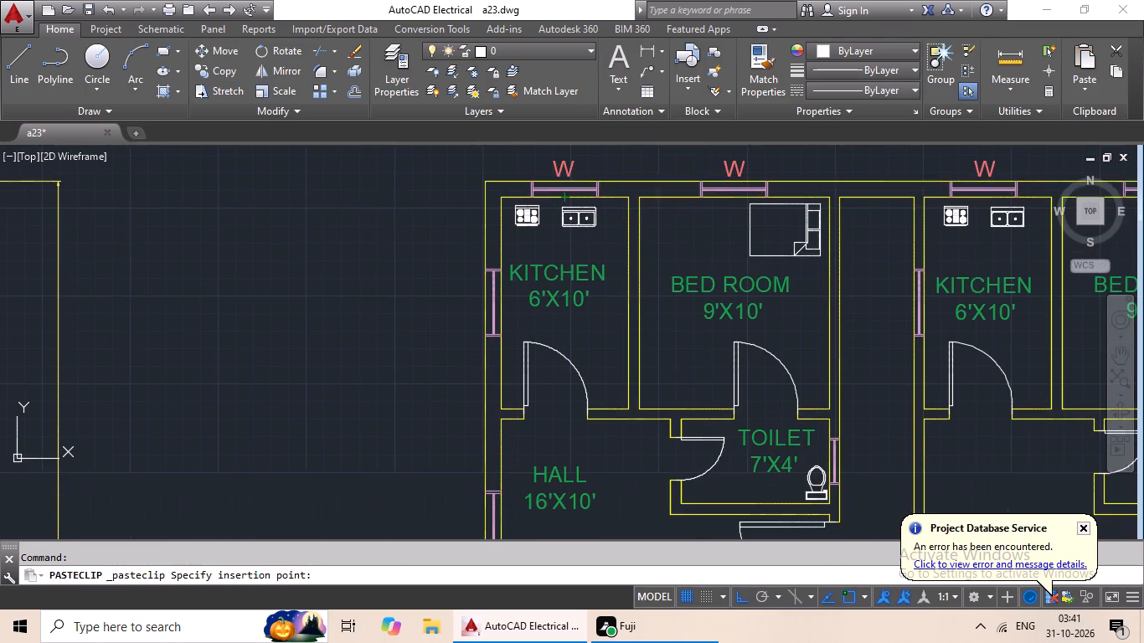
scroll(469, 301, "up", 3)
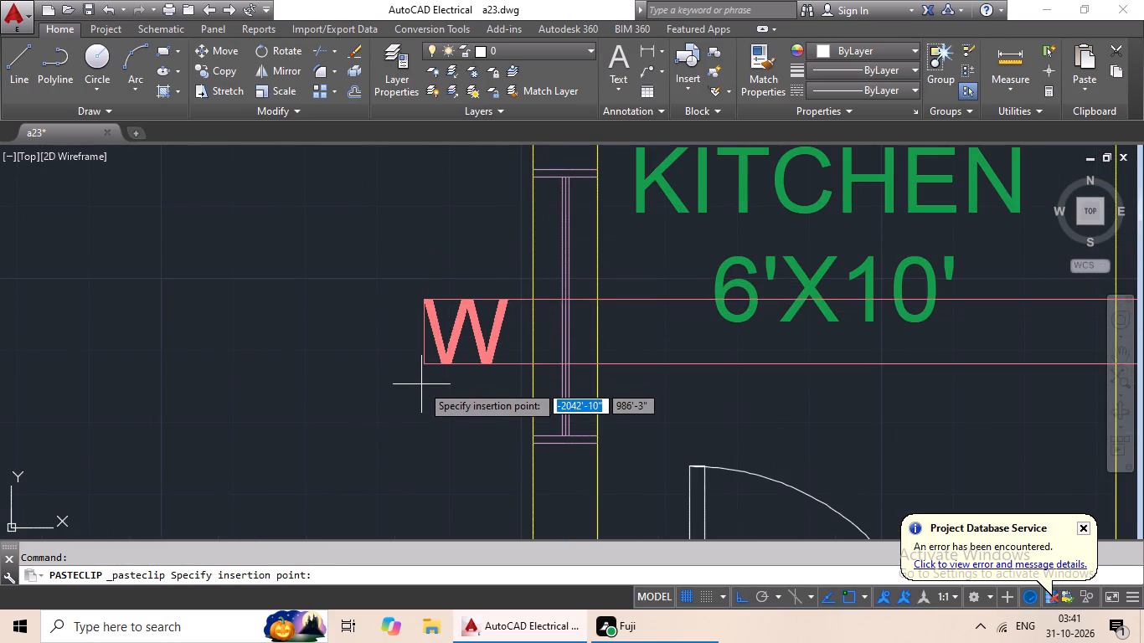
left_click(421, 378)
Paste a W label in the central passage beside the side window of the upper-right flat's kitchen.
key("ctrl+v")
scroll(727, 313, "down", 3, "ctrl")
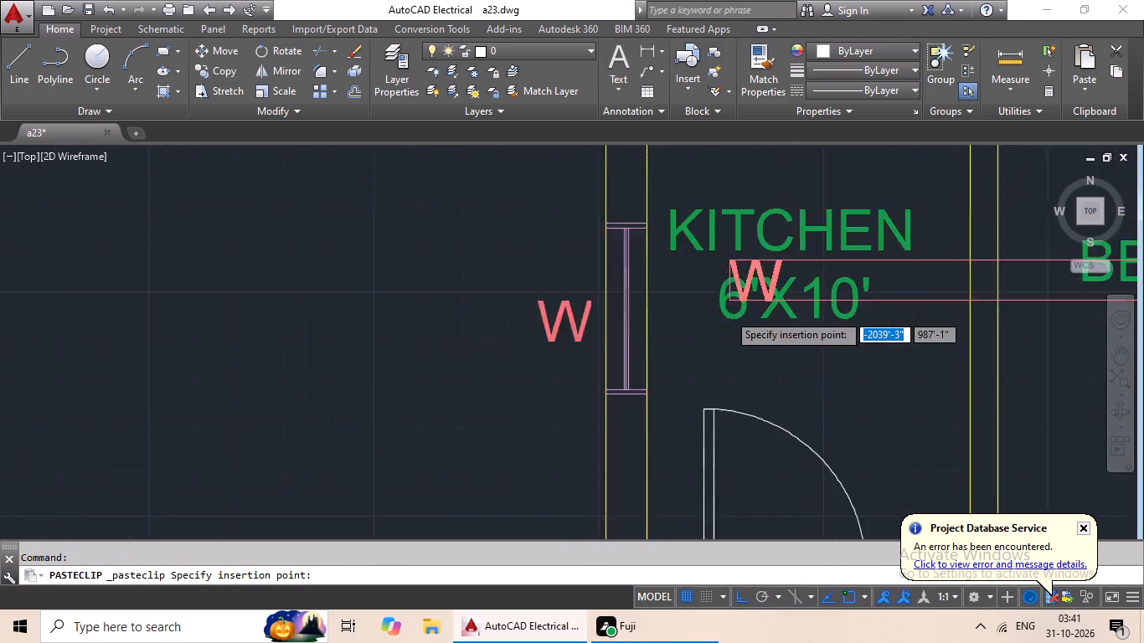
middle_click_drag(801, 327, 492, 283)
scroll(636, 301, "down", 1)
middle_click_drag(670, 301, 537, 286)
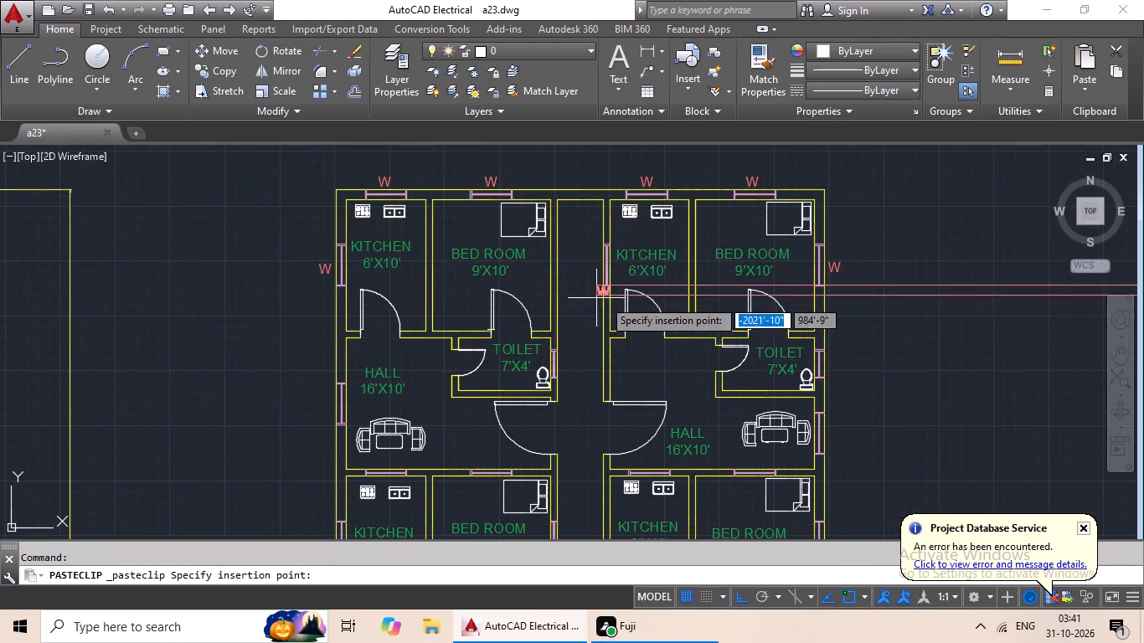
scroll(626, 274, "up", 4)
scroll(544, 276, "down", 2)
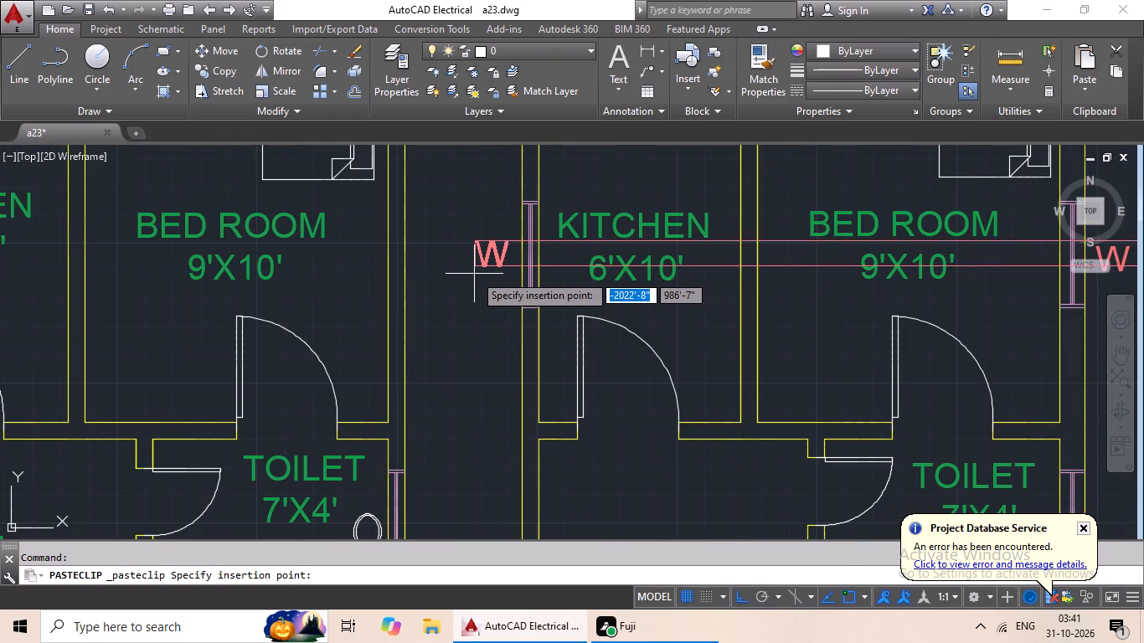
left_click(472, 269)
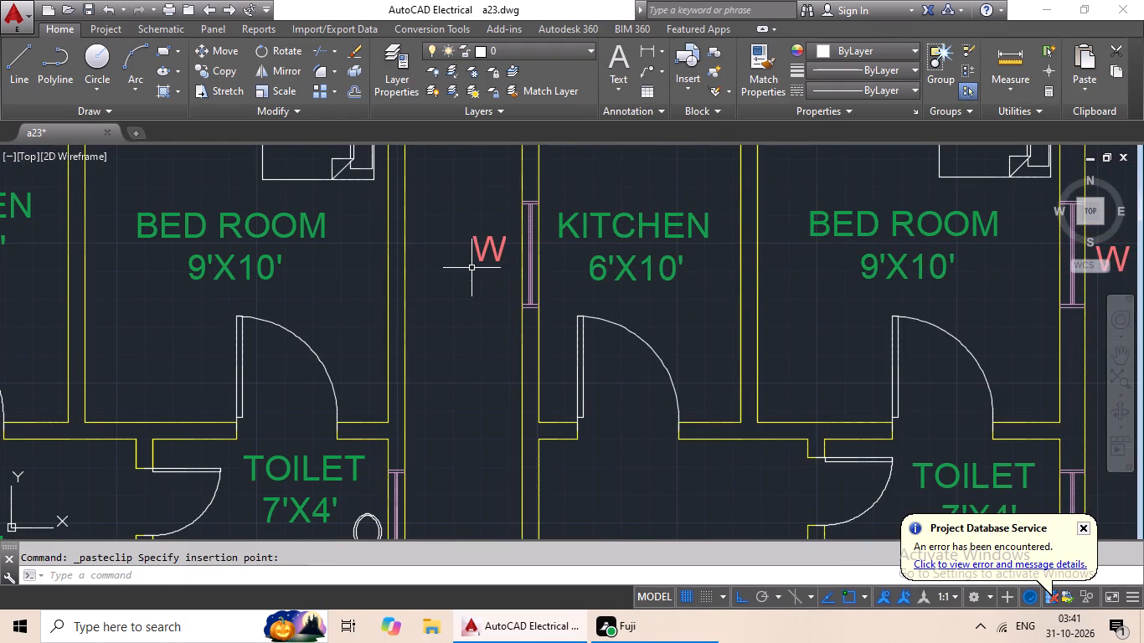
Paste a W label outside the left-hand wall window of the upper-left flat's hall.
key("ctrl+v")
scroll(573, 289, "down", 3, "ctrl")
middle_click_drag(616, 296, 512, 287)
middle_click_drag(606, 316, 605, 263)
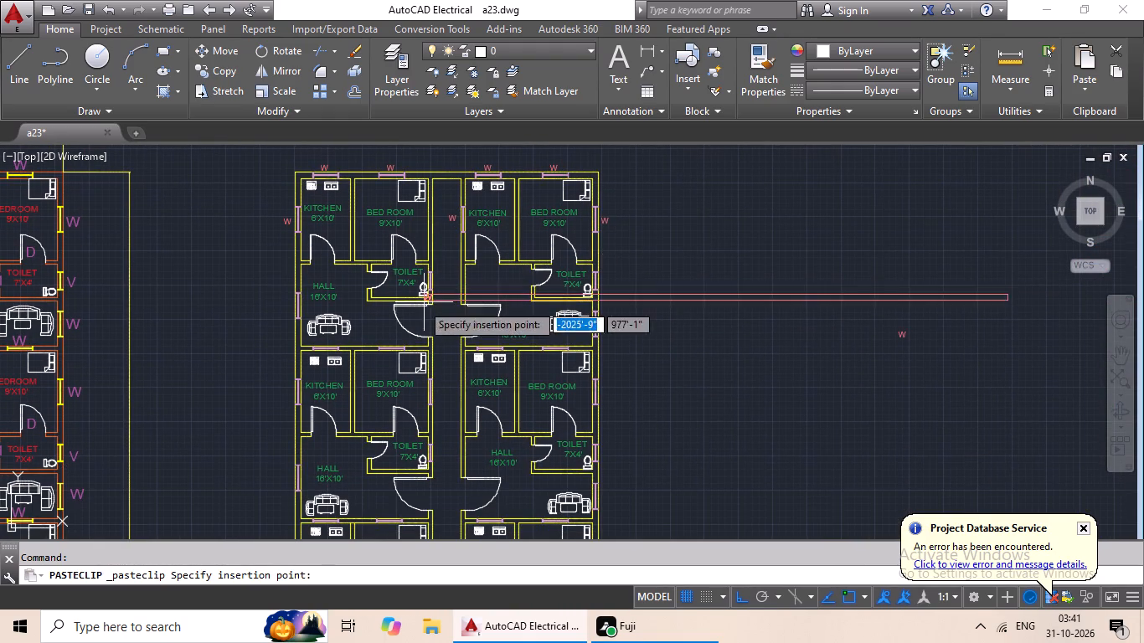
middle_click_drag(485, 281, 548, 243)
scroll(366, 286, "up", 3)
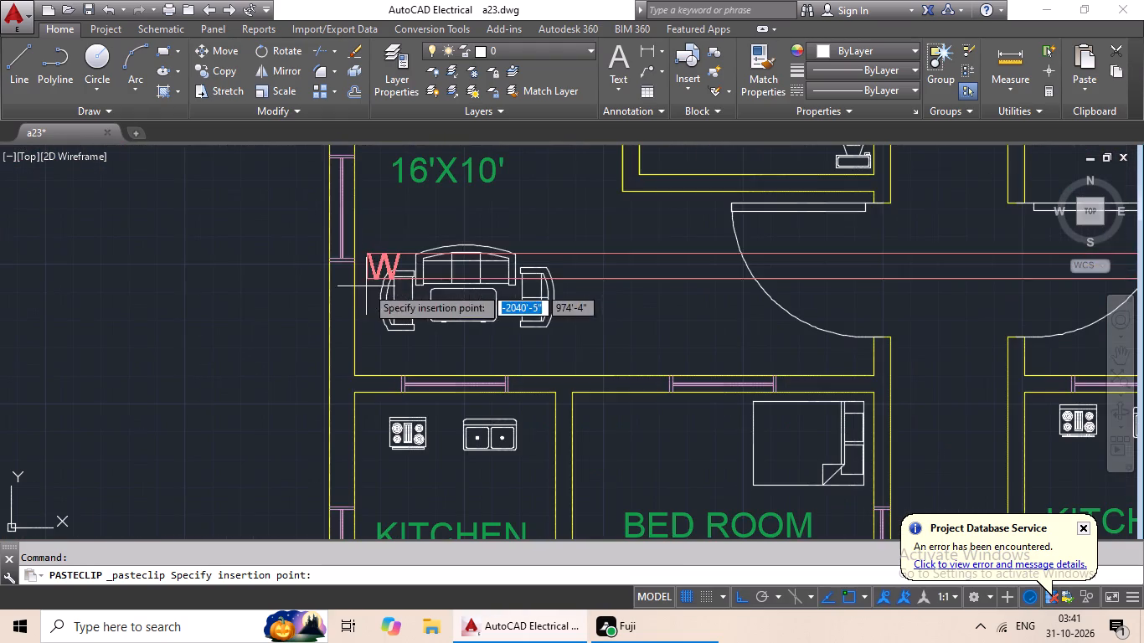
middle_click_drag(295, 225, 286, 306)
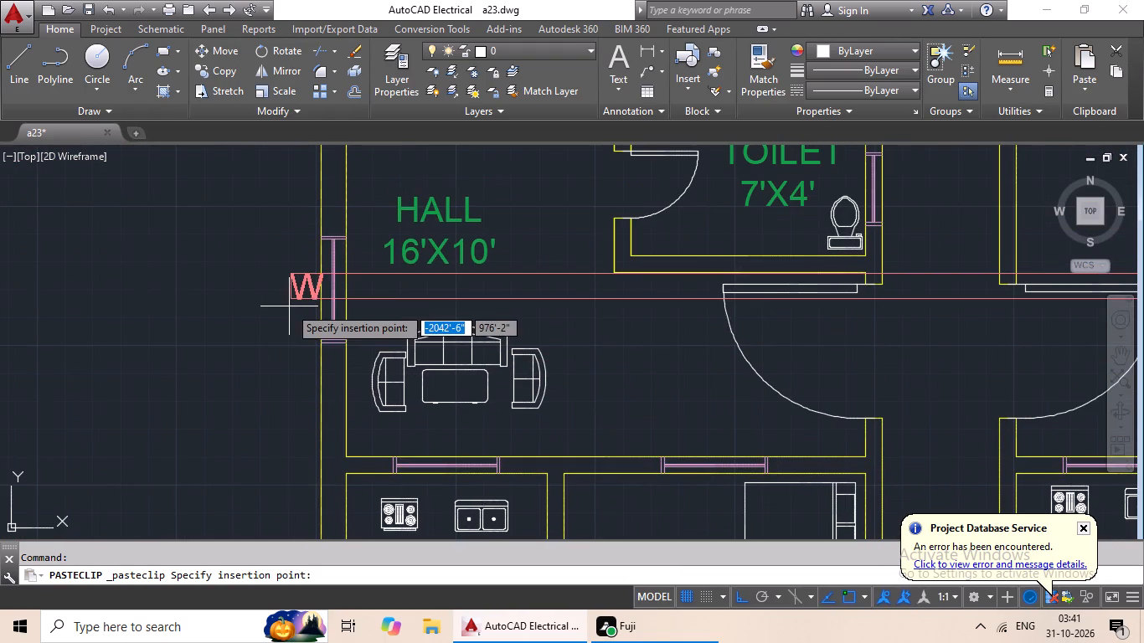
left_click(268, 310)
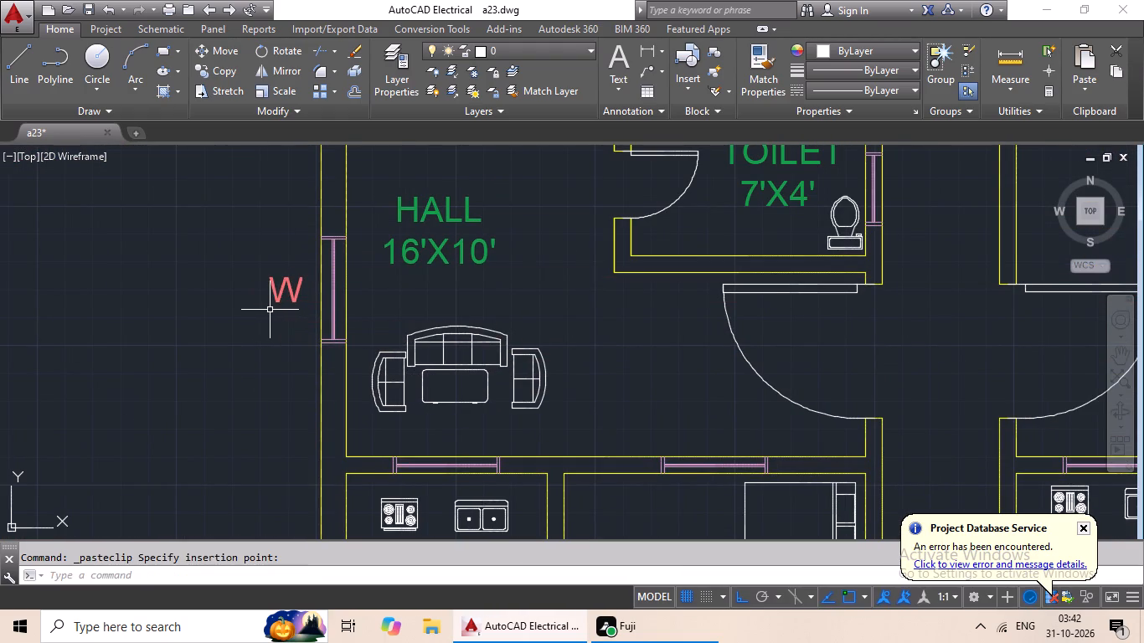
Paste a W label inside the upper-left hall, just above the window shared with the second-row kitchen.
key("ctrl+v")
scroll(506, 379, "down", 1)
middle_click_drag(512, 378, 533, 288)
scroll(471, 318, "up", 4)
left_click(526, 433)
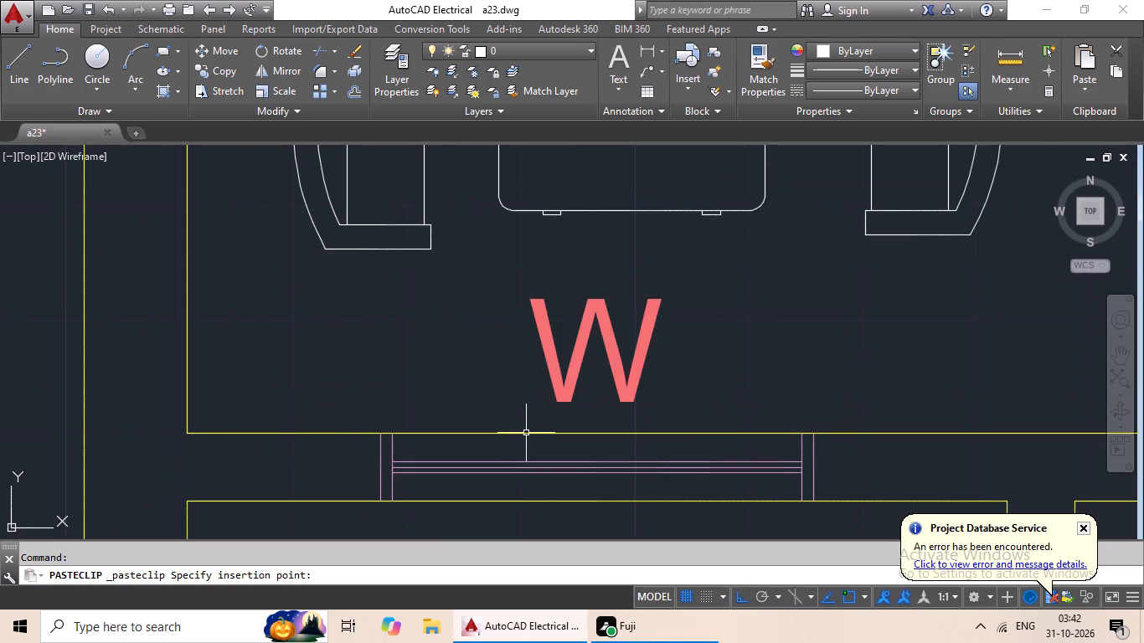
Paste a W label outside the left-hand wall window of the second-row left flat's kitchen.
key("ctrl+v")
scroll(543, 418, "down", 3, "ctrl")
middle_click_drag(546, 418, 571, 260)
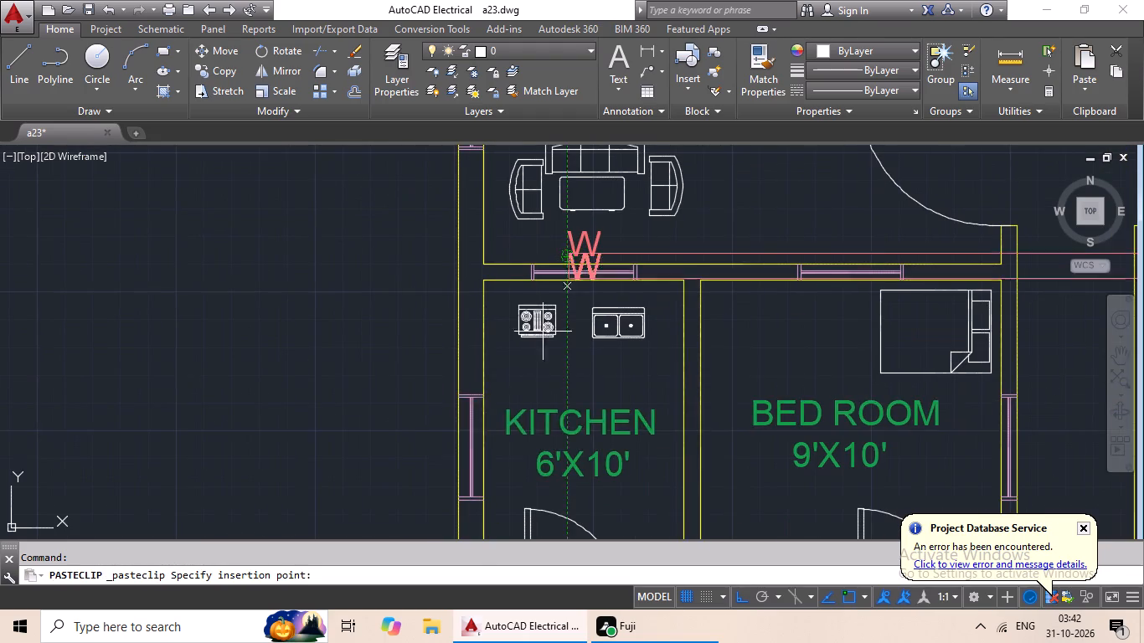
middle_click_drag(435, 428, 455, 315)
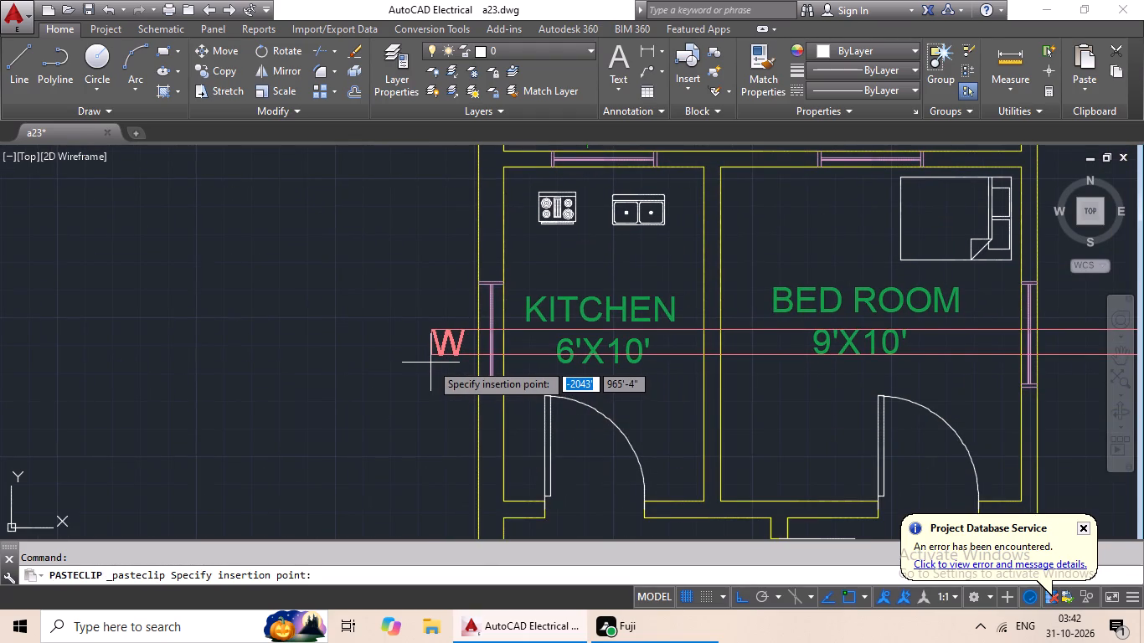
left_click(430, 359)
Paste a W label in the central passage beside the side window of the second-row left flat's bedroom.
key("ctrl+v")
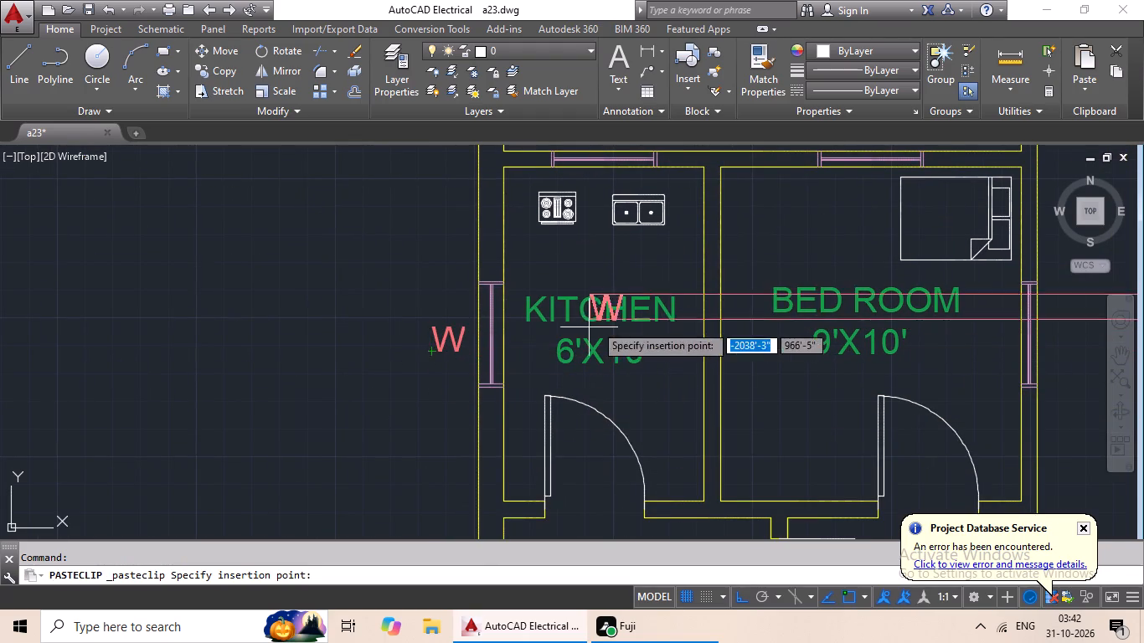
scroll(633, 319, "down", 2)
middle_click_drag(636, 324, 503, 309)
middle_click_drag(628, 339, 508, 358)
scroll(551, 333, "up", 1)
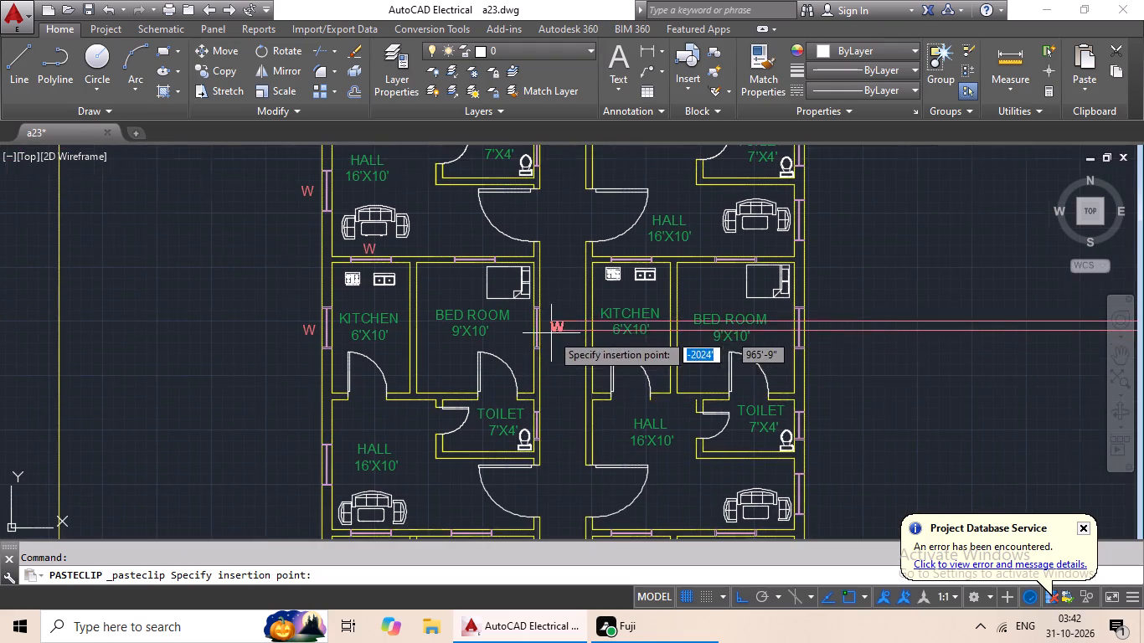
scroll(551, 333, "up", 3)
left_click(494, 352)
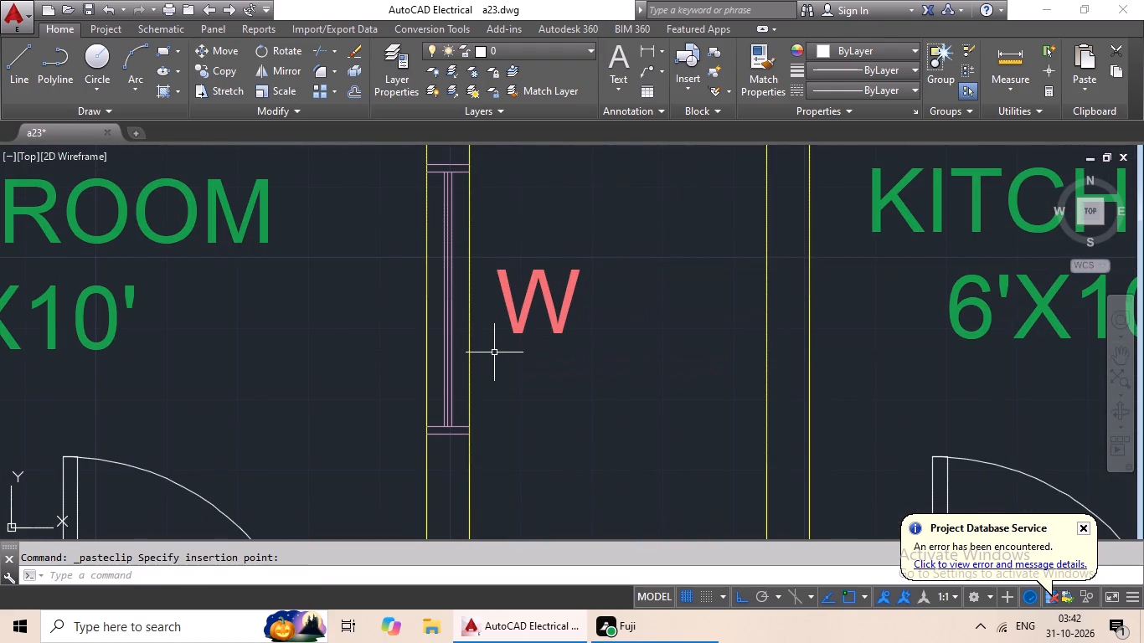
Paste a W label outside the right-hand wall window of the second-row right flat's bedroom.
key("ctrl+v")
scroll(575, 361, "down", 3, "ctrl")
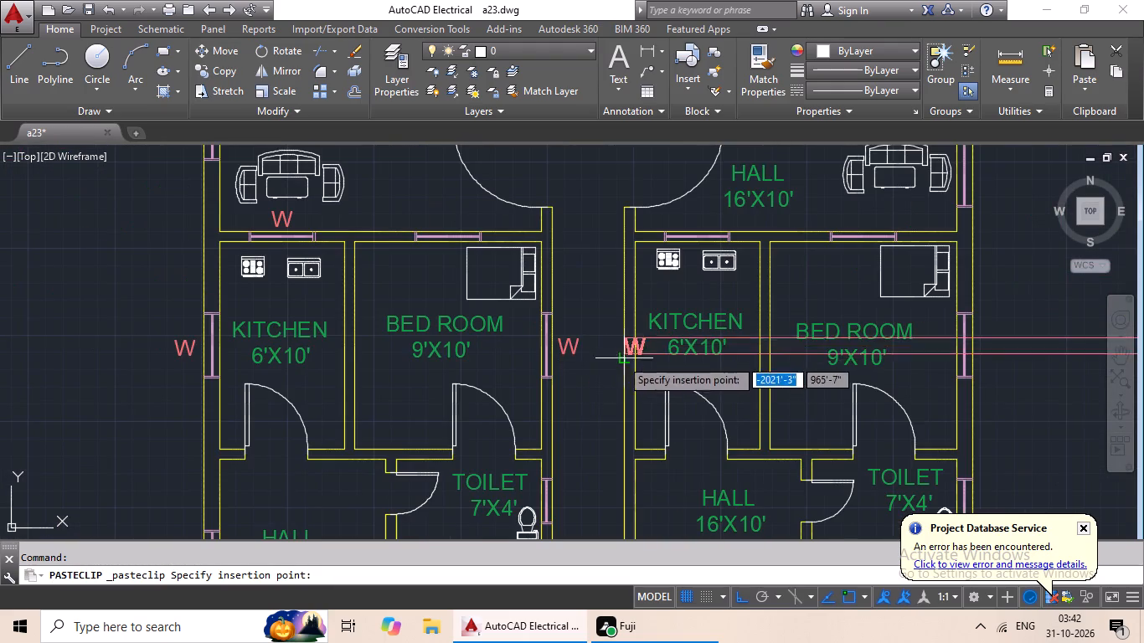
middle_click_drag(594, 358, 480, 342)
middle_click_drag(611, 357, 437, 354)
scroll(706, 336, "up", 2)
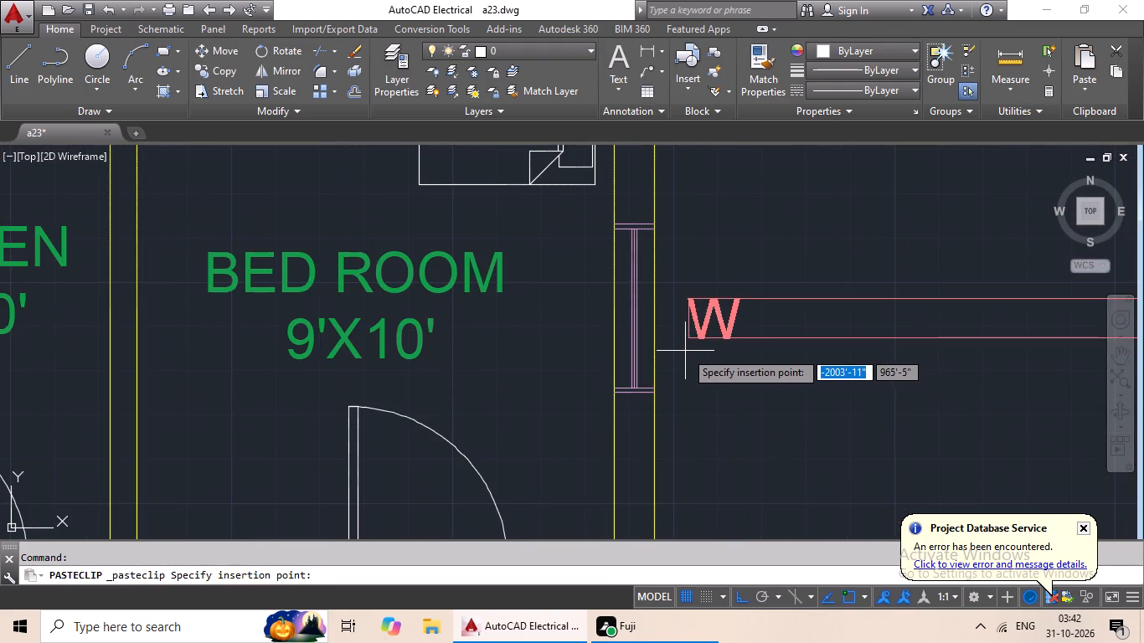
left_click(672, 351)
Paste a W label just above the top-wall window of the second-row right flat's bedroom.
key("ctrl+v")
scroll(702, 342, "down", 2)
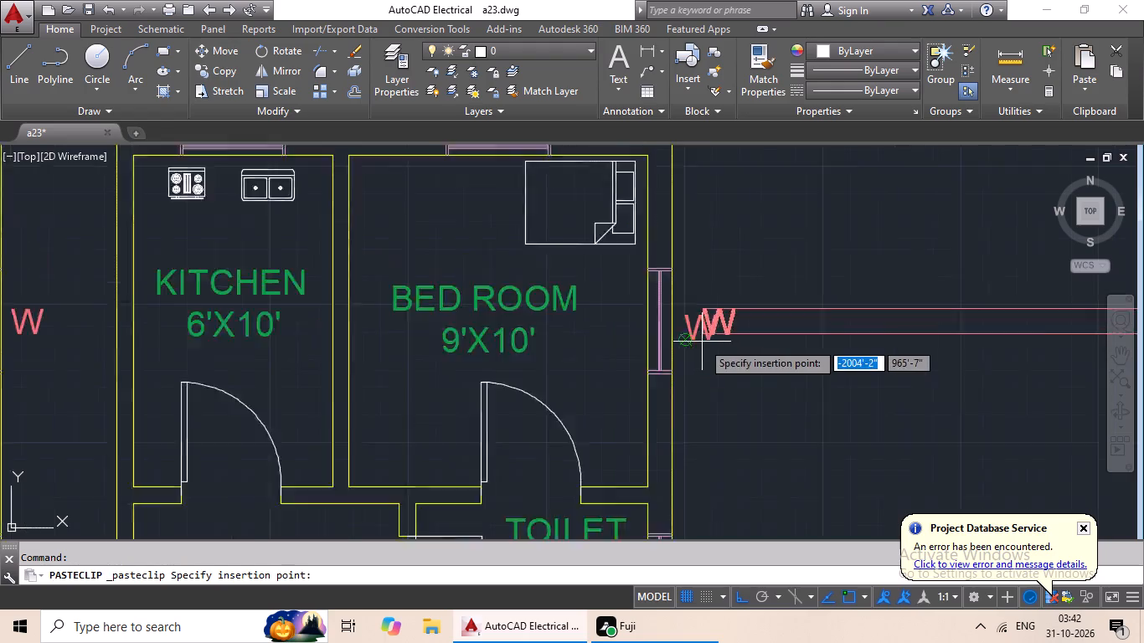
middle_click_drag(711, 317, 631, 411)
scroll(482, 295, "up", 4)
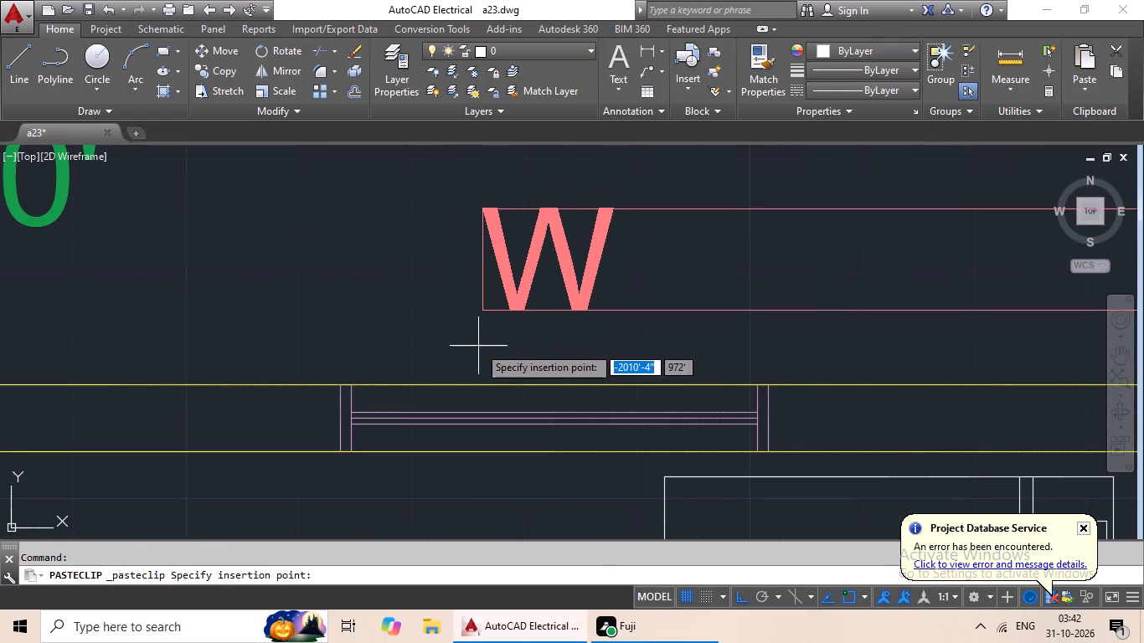
left_click(482, 383)
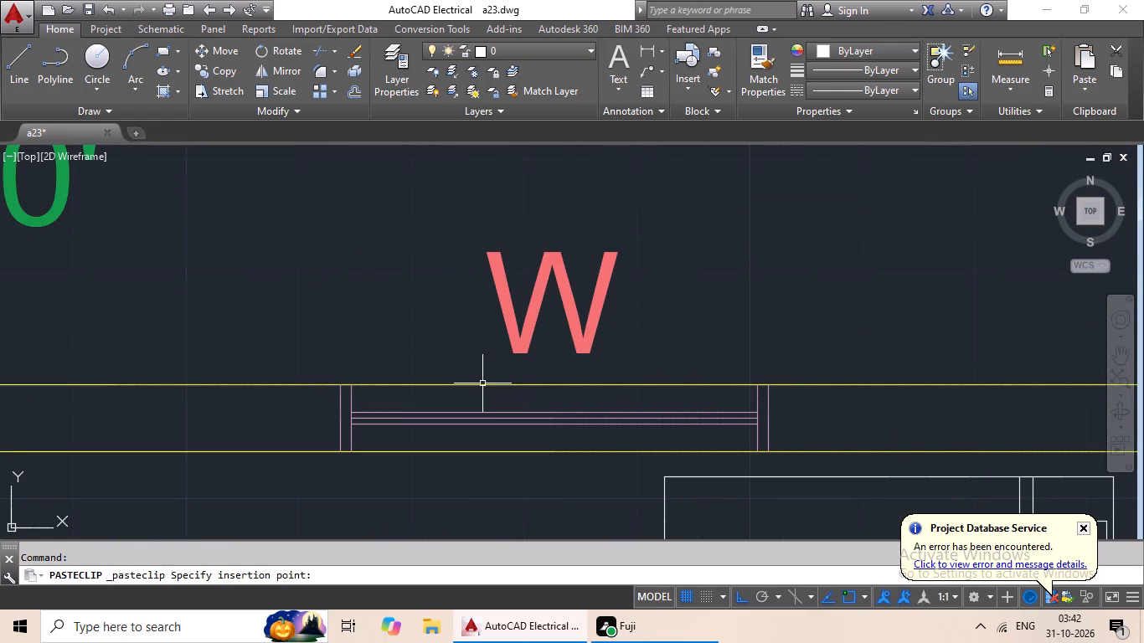
Paste a W label outside the right-hand wall window of the first-row right flat's hall.
key("ctrl+v")
scroll(669, 360, "down", 3)
middle_click_drag(677, 340, 506, 357)
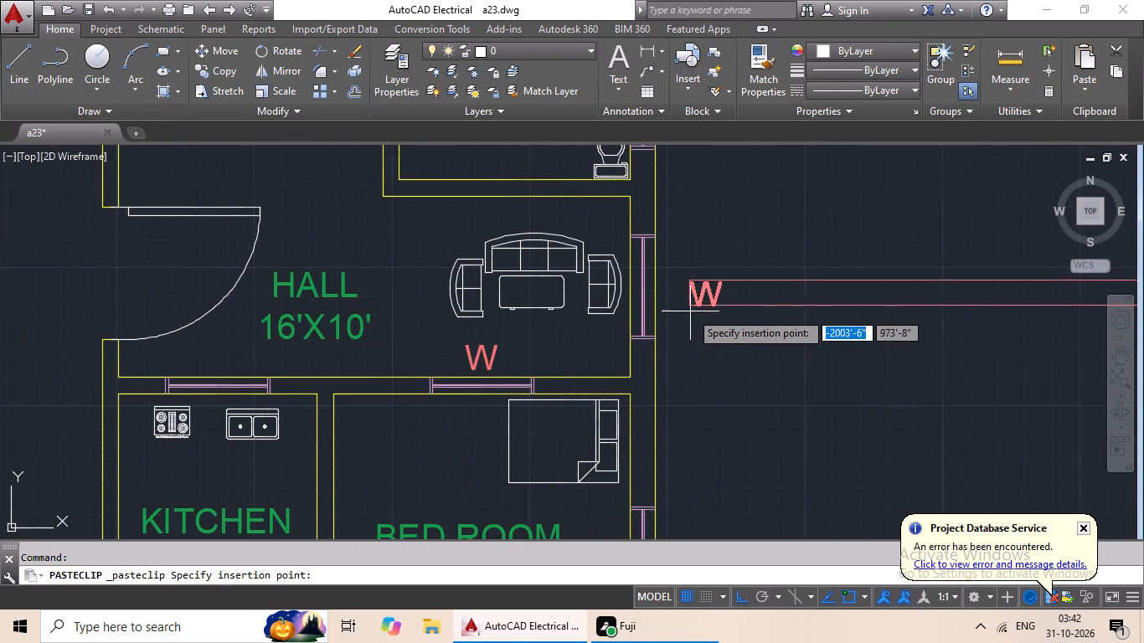
left_click(672, 306)
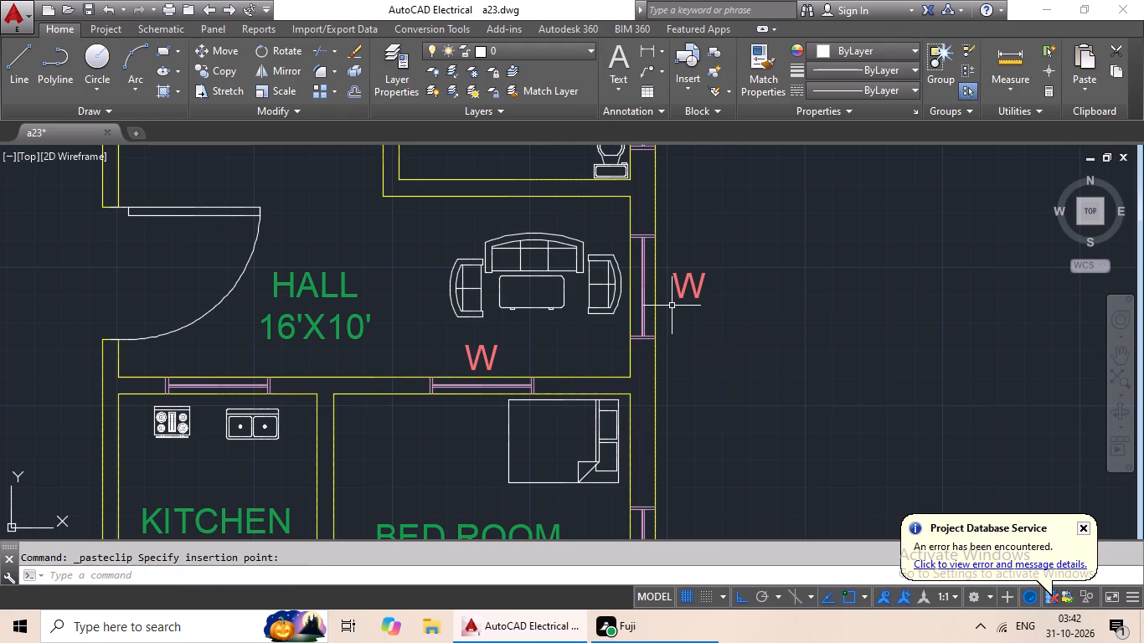
Paste a W label outside the right-hand wall window of the second-row right flat's hall.
key("ctrl+v")
scroll(687, 306, "down", 2, "ctrl")
middle_click_drag(734, 286, 633, 359)
middle_click_drag(617, 288, 615, 306)
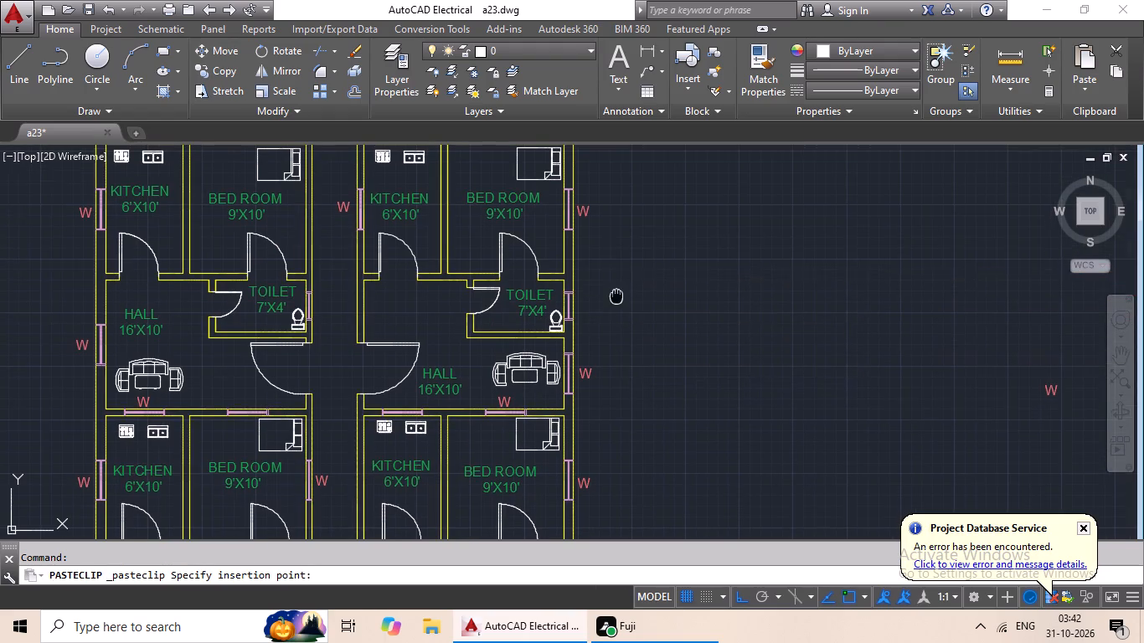
middle_click_drag(615, 306, 611, 321)
scroll(613, 351, "down", 1)
middle_click_drag(613, 350, 637, 246)
middle_click_drag(652, 329, 655, 264)
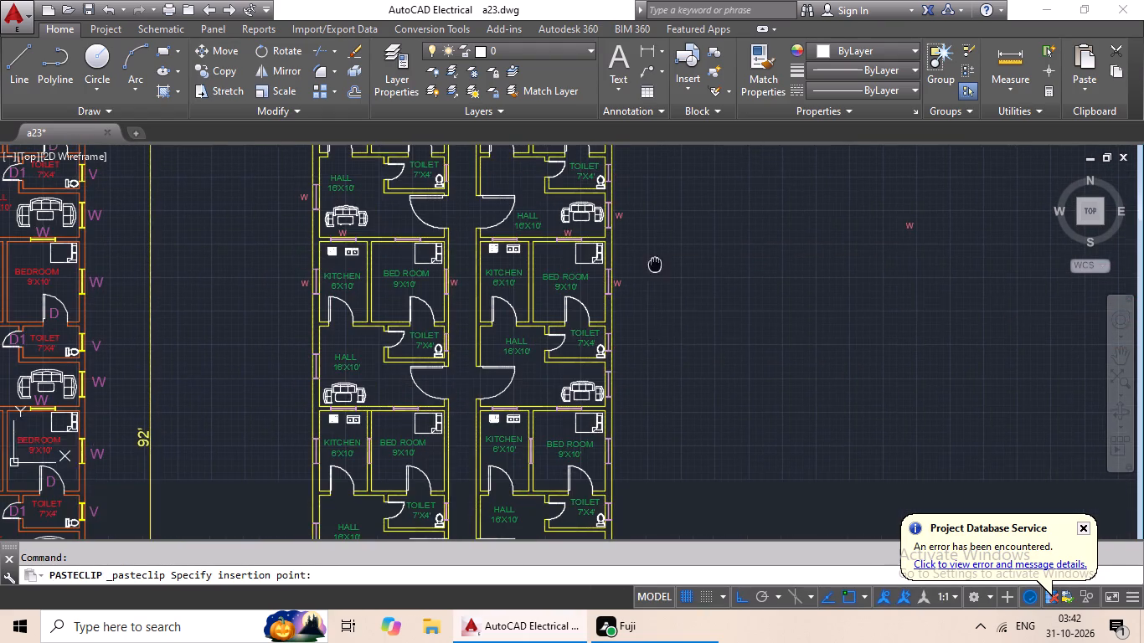
middle_click_drag(655, 308, 667, 261)
middle_click_drag(664, 314, 667, 276)
scroll(636, 312, "up", 3)
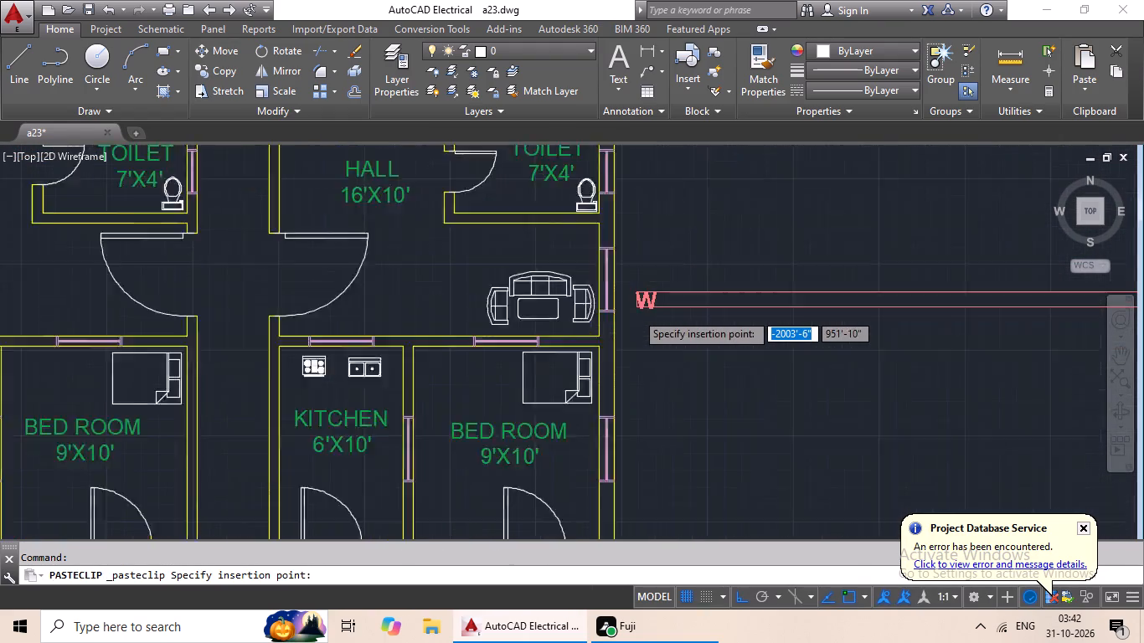
scroll(627, 276, "up", 2)
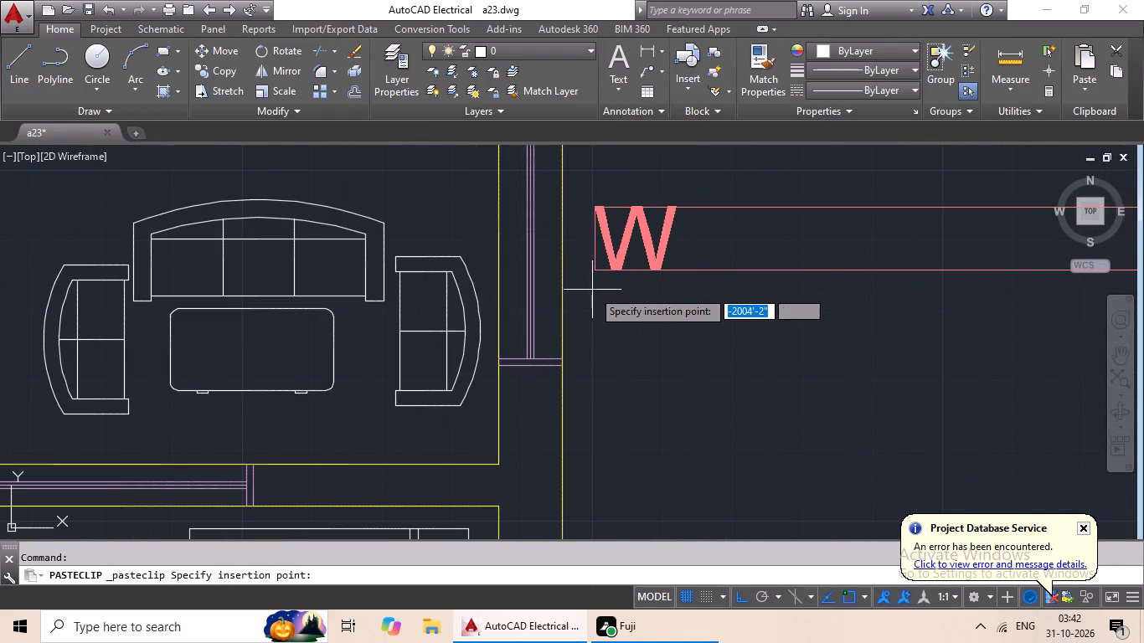
left_click(592, 290)
Paste a W label just below the top-wall window of the third-row right flat's bedroom.
key("ctrl+v")
scroll(568, 324, "down", 3, "ctrl")
middle_click_drag(567, 332, 609, 305)
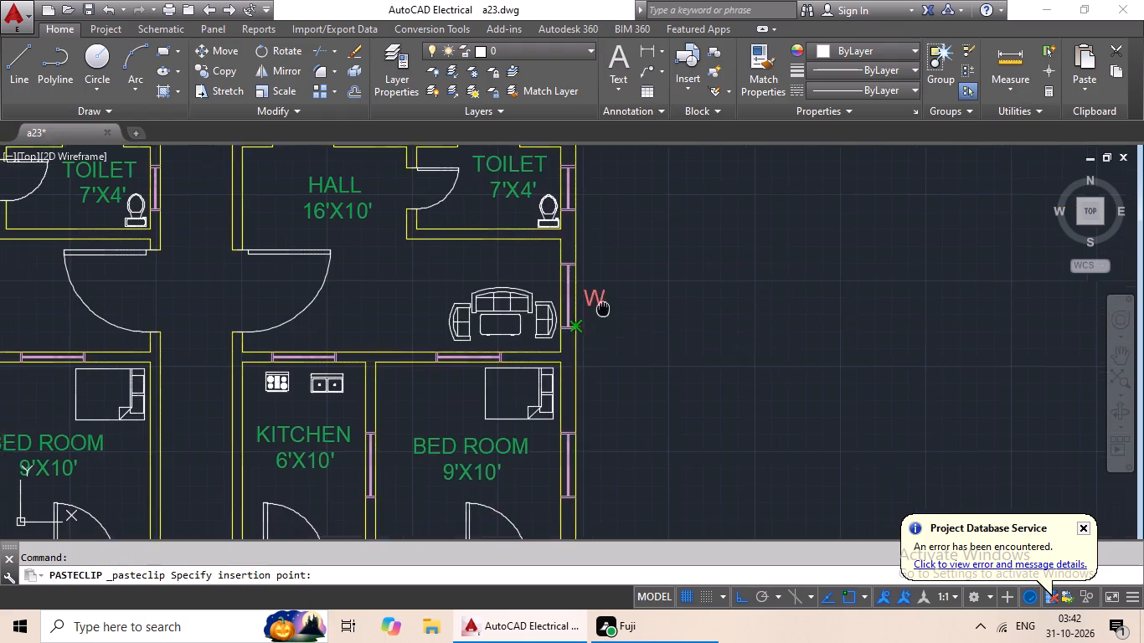
middle_click_drag(609, 305, 634, 291)
scroll(520, 322, "up", 4)
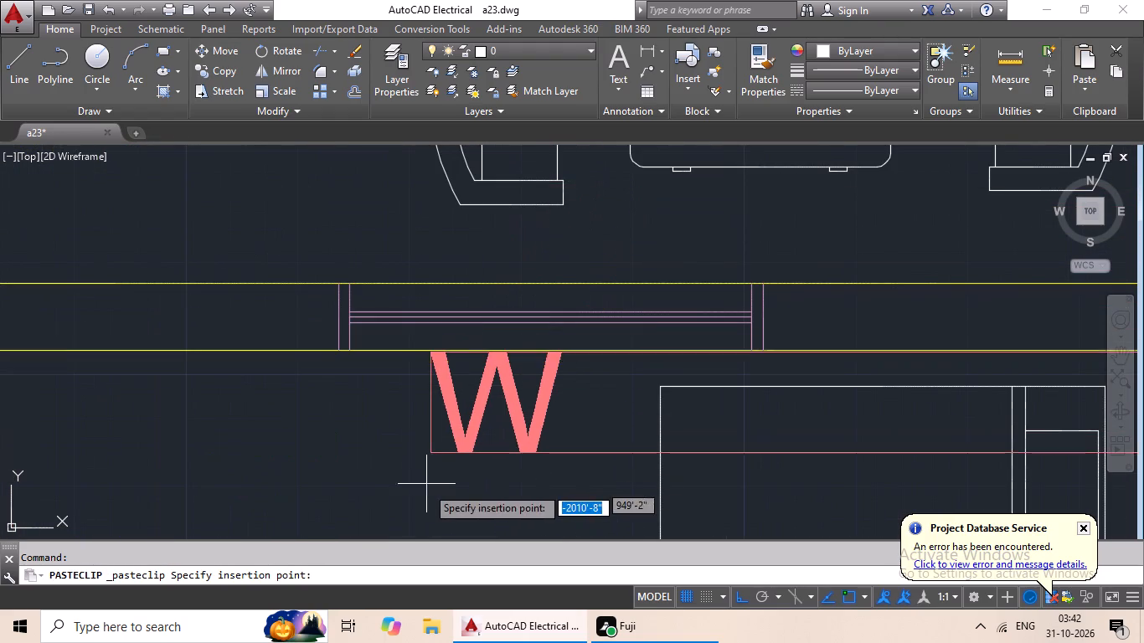
left_click(429, 501)
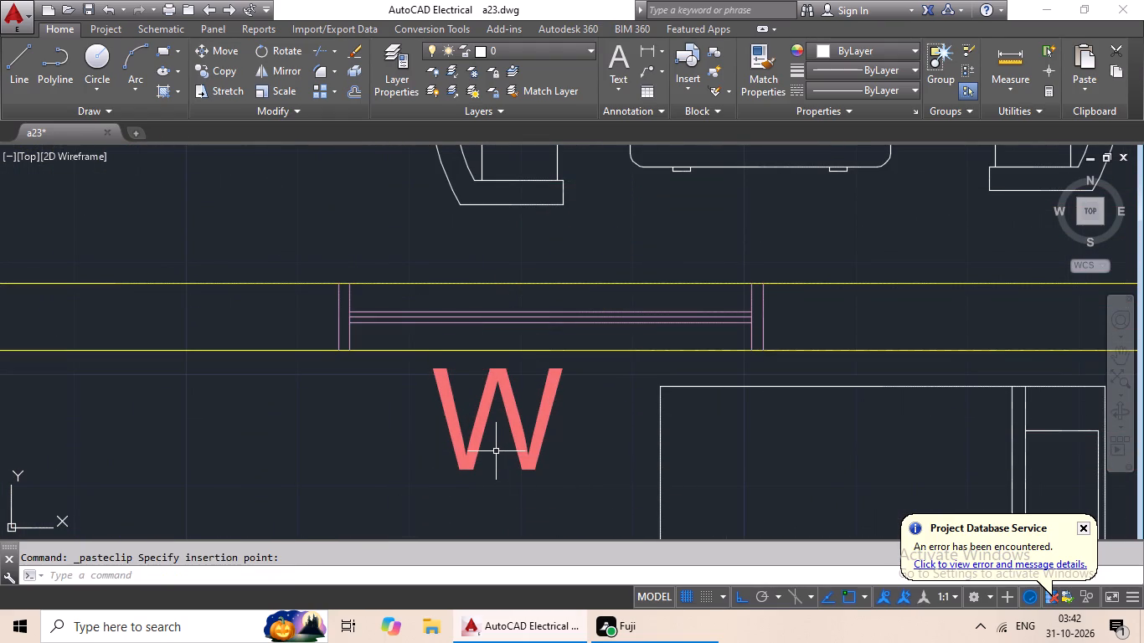
Paste a W label just above the top-wall window of the third-row right flat's kitchen.
key("ctrl+v")
scroll(601, 409, "down", 4, "ctrl")
scroll(440, 379, "up", 4)
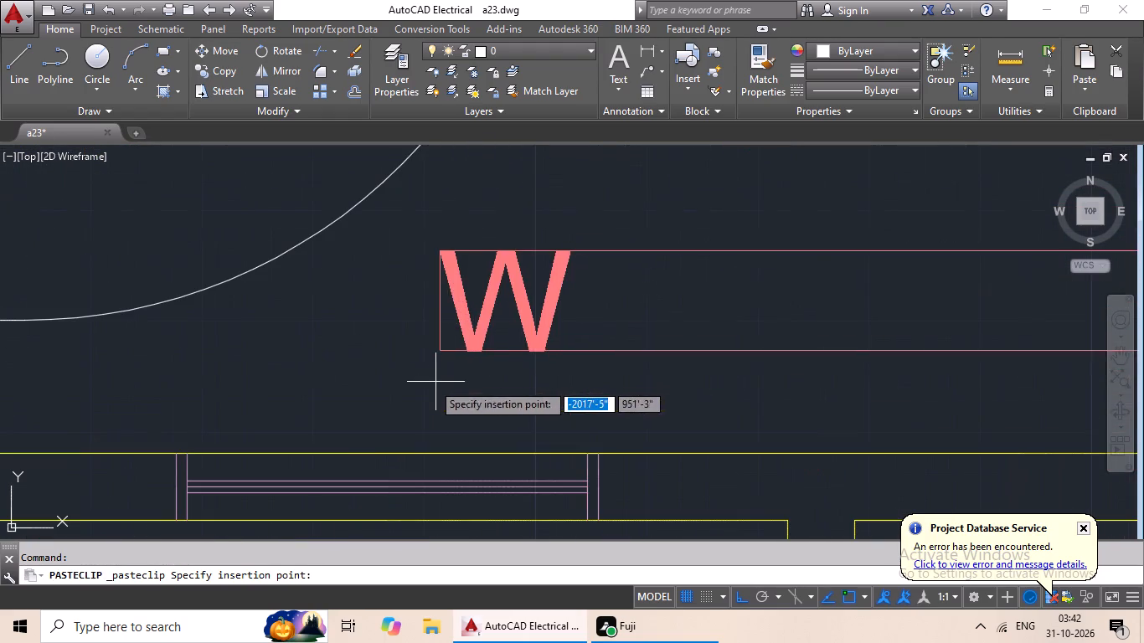
left_click(320, 447)
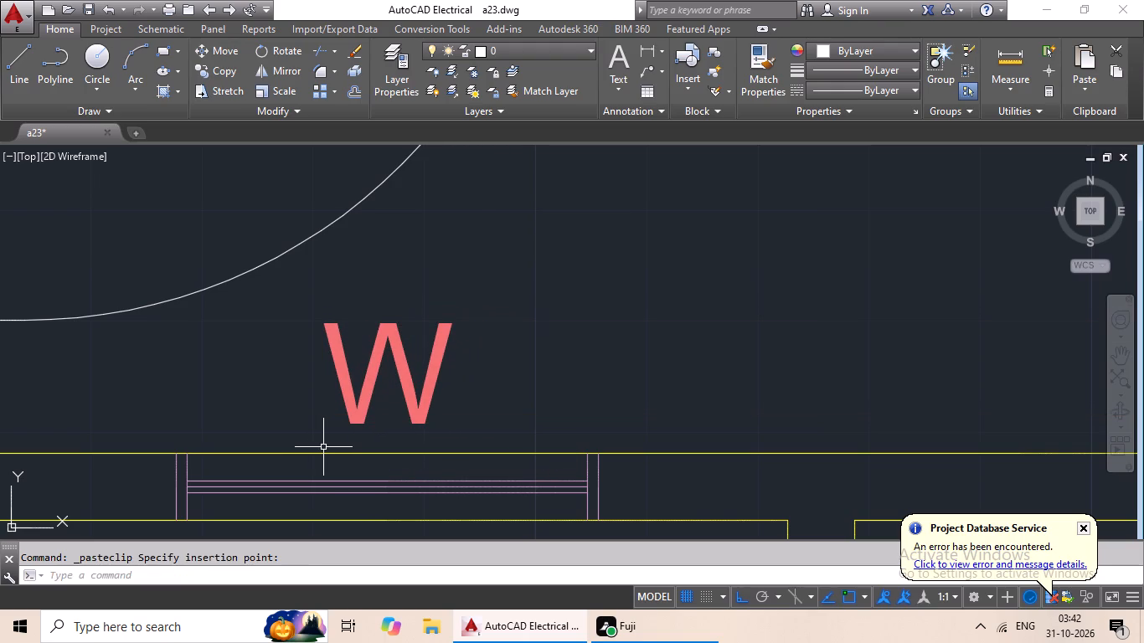
Paste a W label in the third-row right flat's bedroom, beside the window in the kitchen partition wall.
key("ctrl+v")
scroll(410, 420, "down", 1)
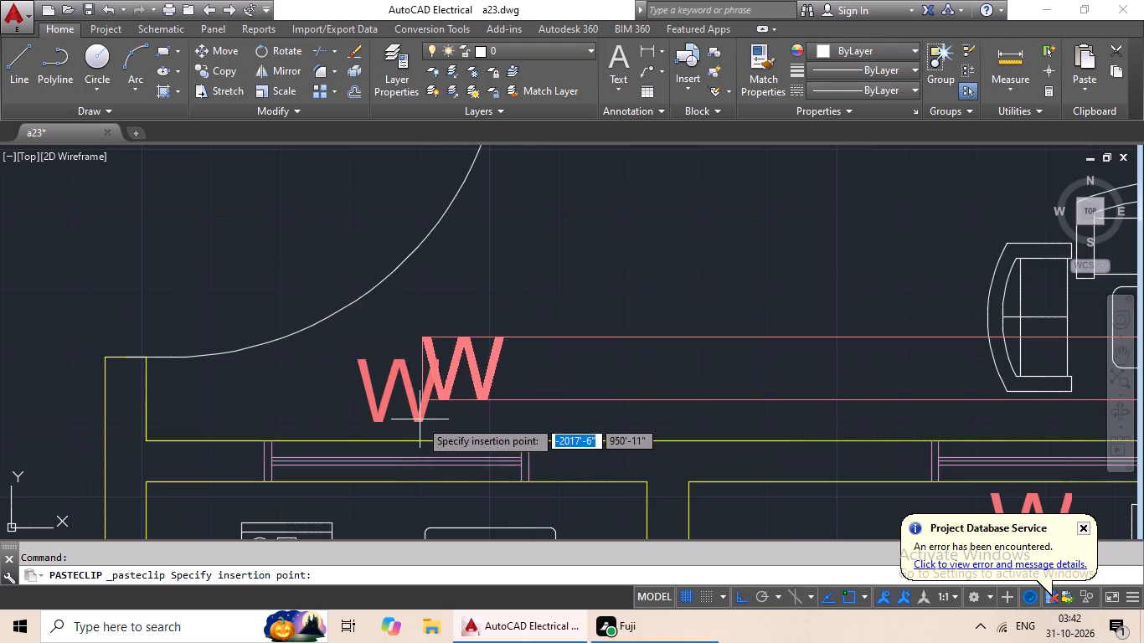
scroll(487, 359, "down", 3)
middle_click_drag(478, 371, 581, 318)
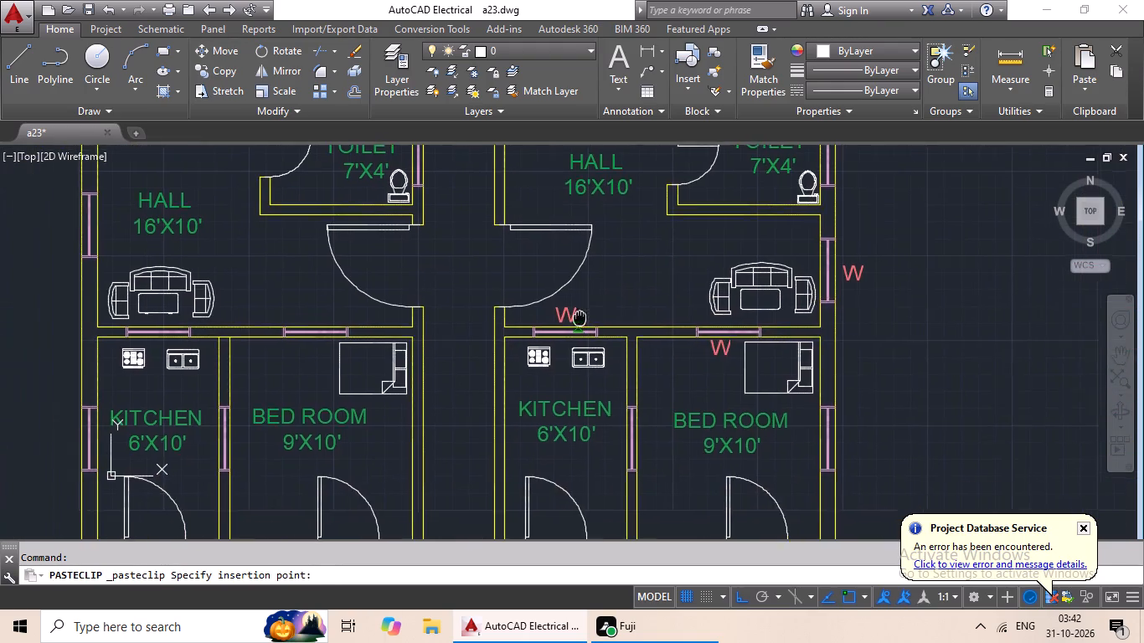
middle_click_drag(585, 390, 599, 290)
scroll(670, 365, "up", 3)
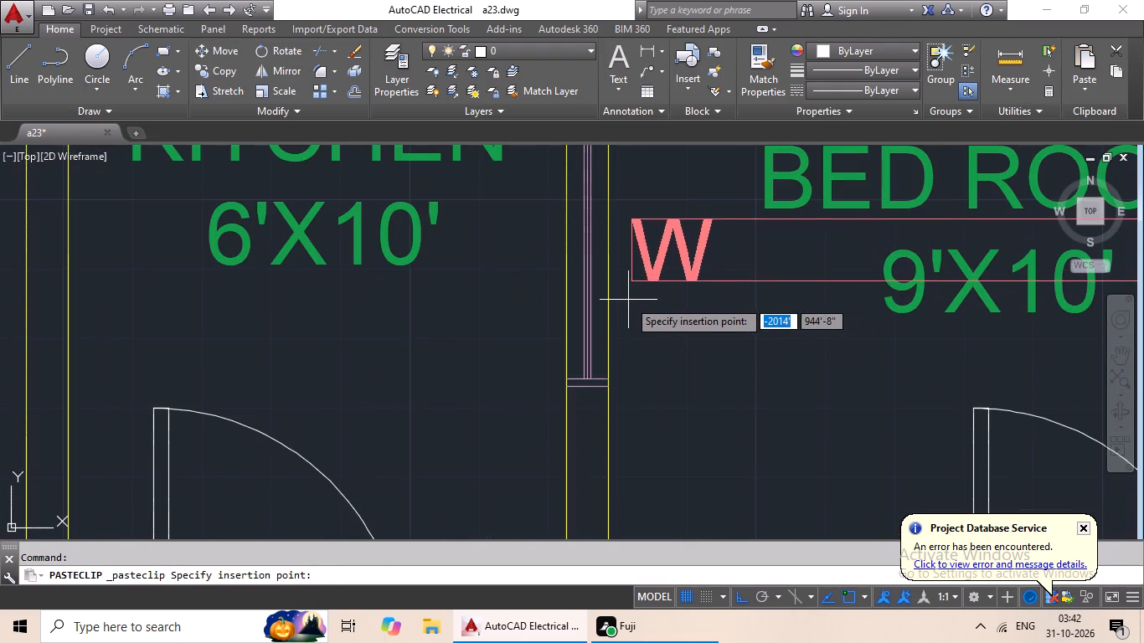
left_click(621, 305)
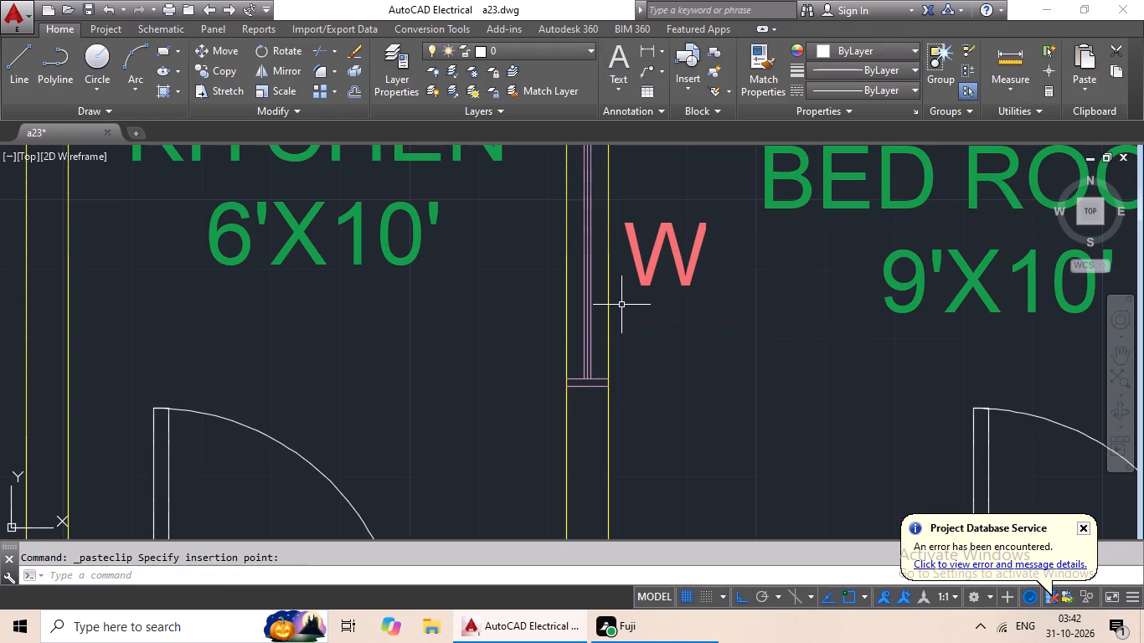
Paste a W label outside the right-hand wall window of the third-row right flat's bedroom.
key("ctrl+v")
scroll(699, 310, "down", 2)
middle_click_drag(772, 321, 394, 304)
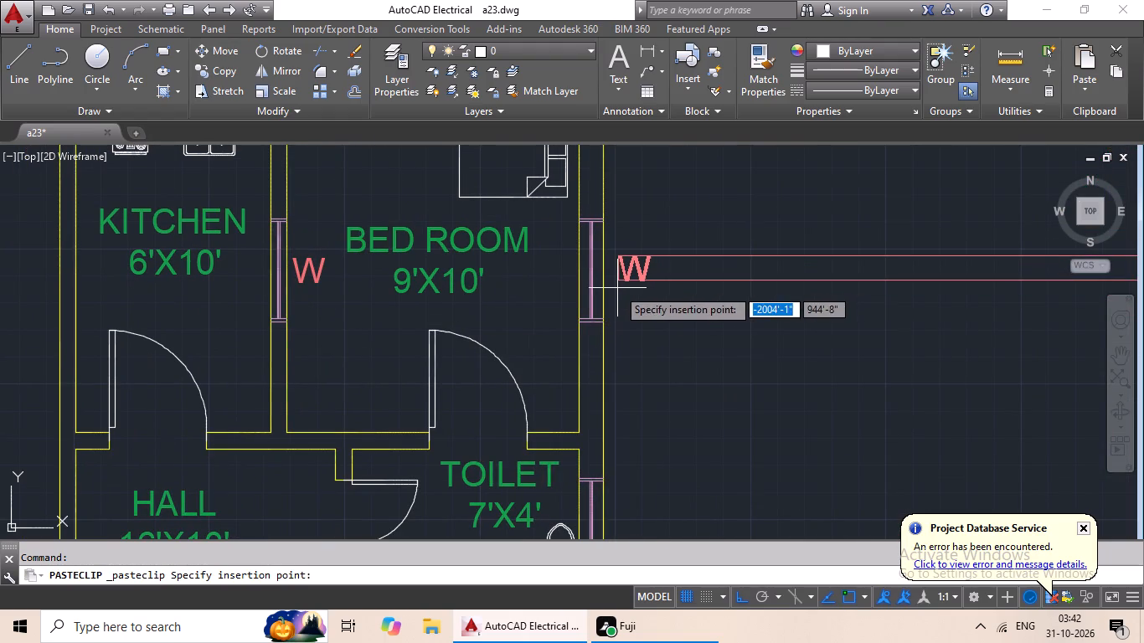
left_click(617, 288)
Paste a W label in the third-row left flat's bedroom, beside the window in the kitchen partition wall.
key("ctrl+v")
scroll(674, 290, "down", 2, "ctrl")
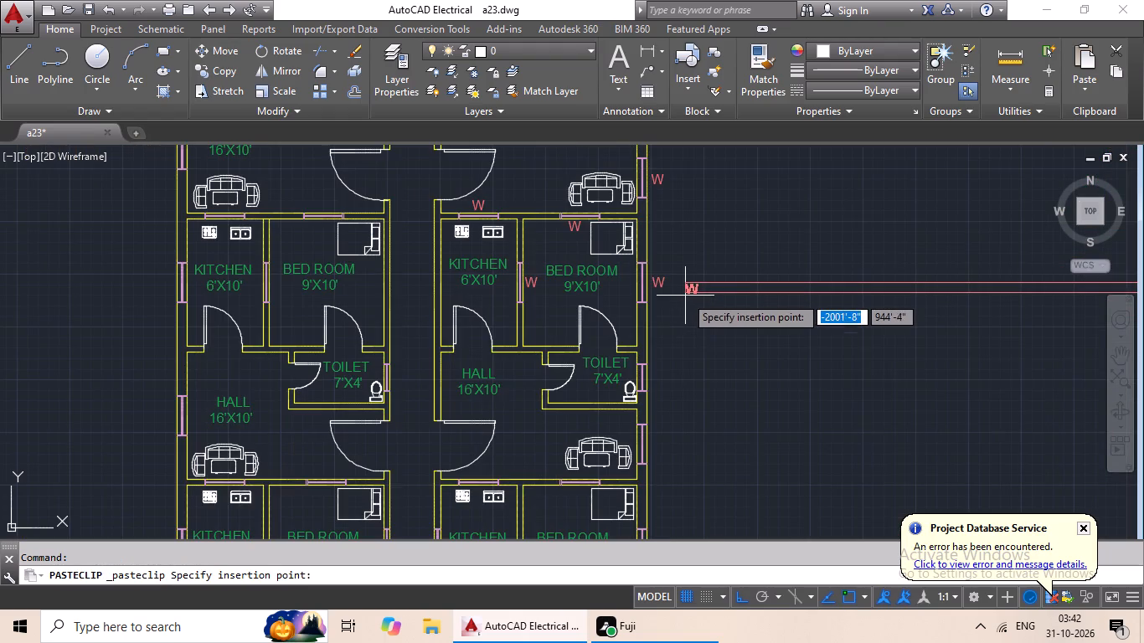
middle_click_drag(684, 303, 755, 275)
scroll(348, 258, "up", 3)
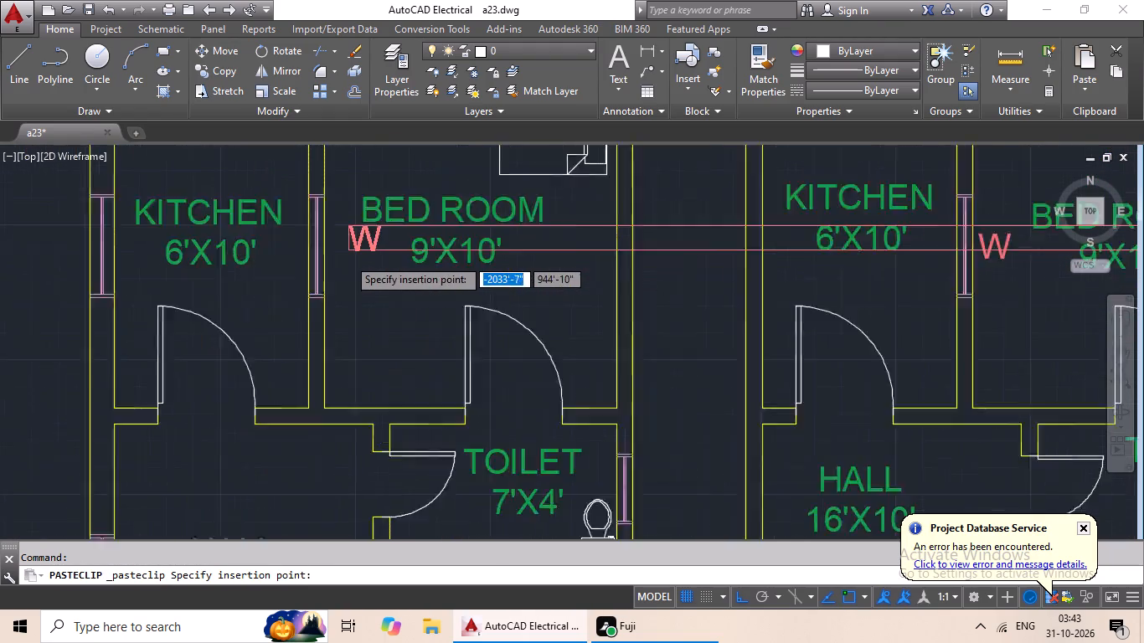
left_click(319, 275)
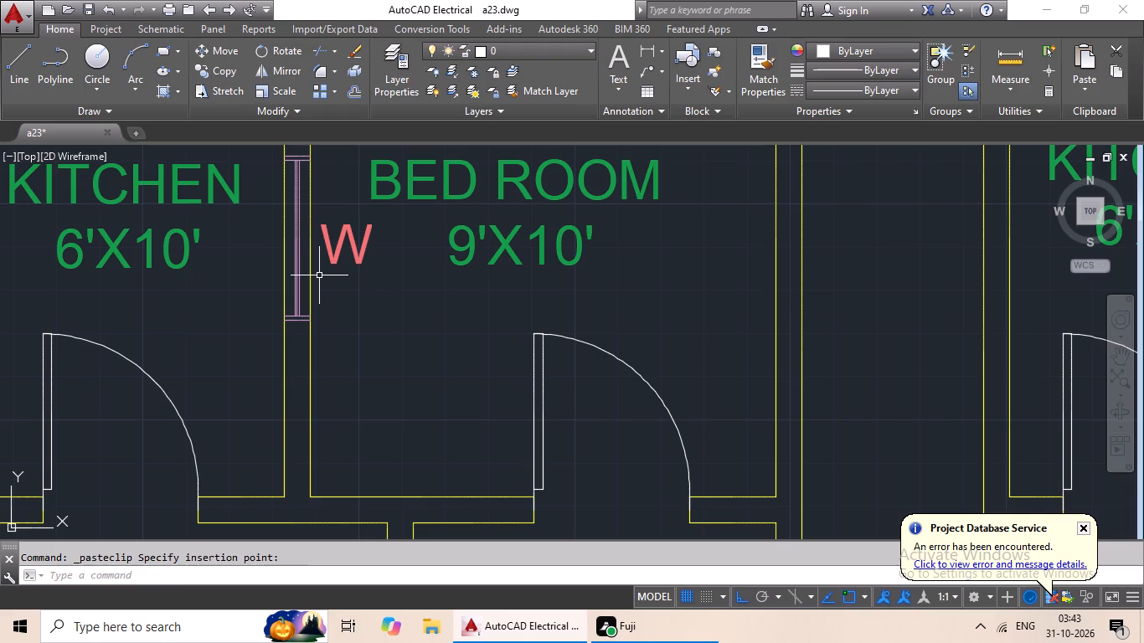
Paste a W label outside the left-hand wall window of the third-row left flat's kitchen.
key("ctrl+v")
scroll(389, 283, "down", 3, "ctrl")
scroll(245, 292, "up", 1)
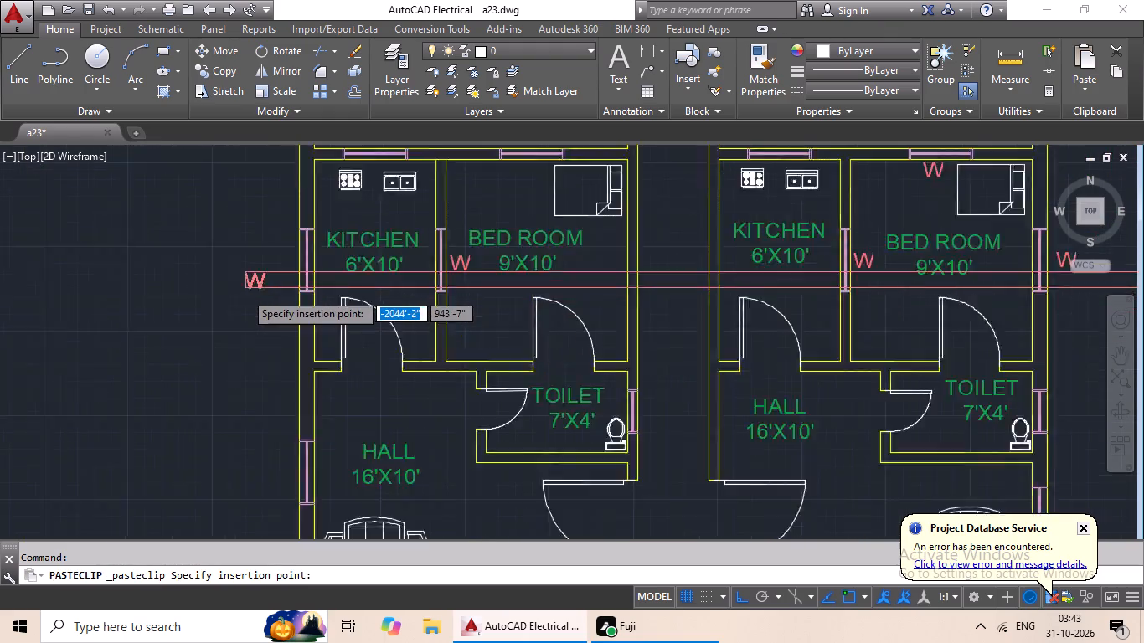
scroll(245, 292, "up", 1)
left_click(283, 258)
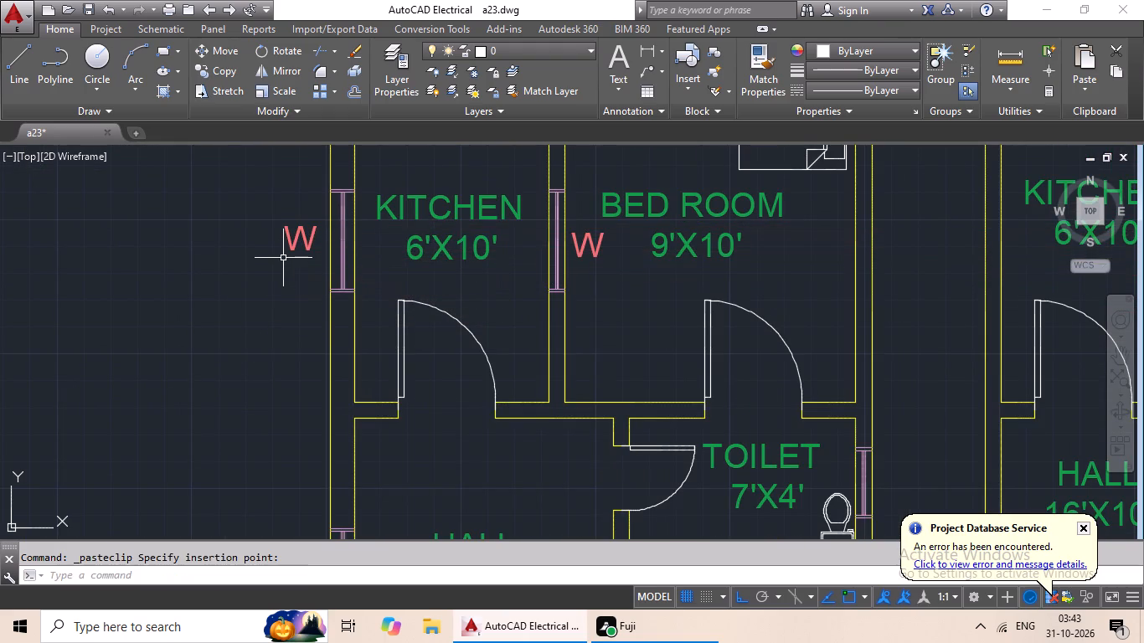
Paste a W label just above the top-wall window of the third-row left flat's bedroom.
key("ctrl+v")
scroll(439, 267, "down", 1, "ctrl")
scroll(473, 273, "down", 1)
middle_click_drag(474, 273, 432, 352)
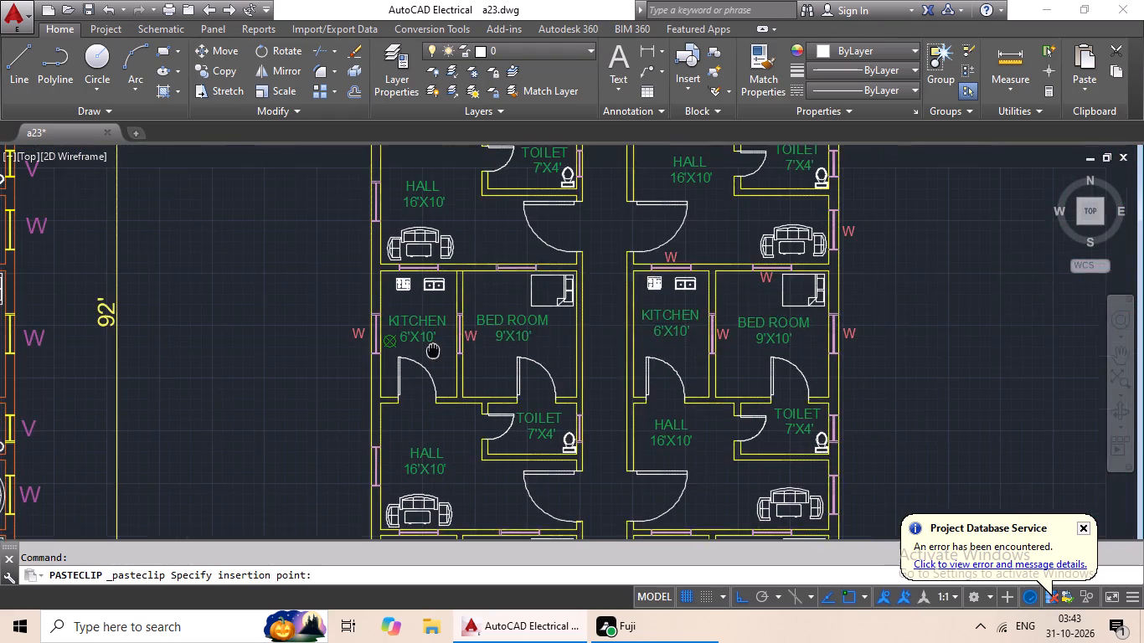
middle_click_drag(432, 352, 432, 352)
scroll(497, 271, "up", 3)
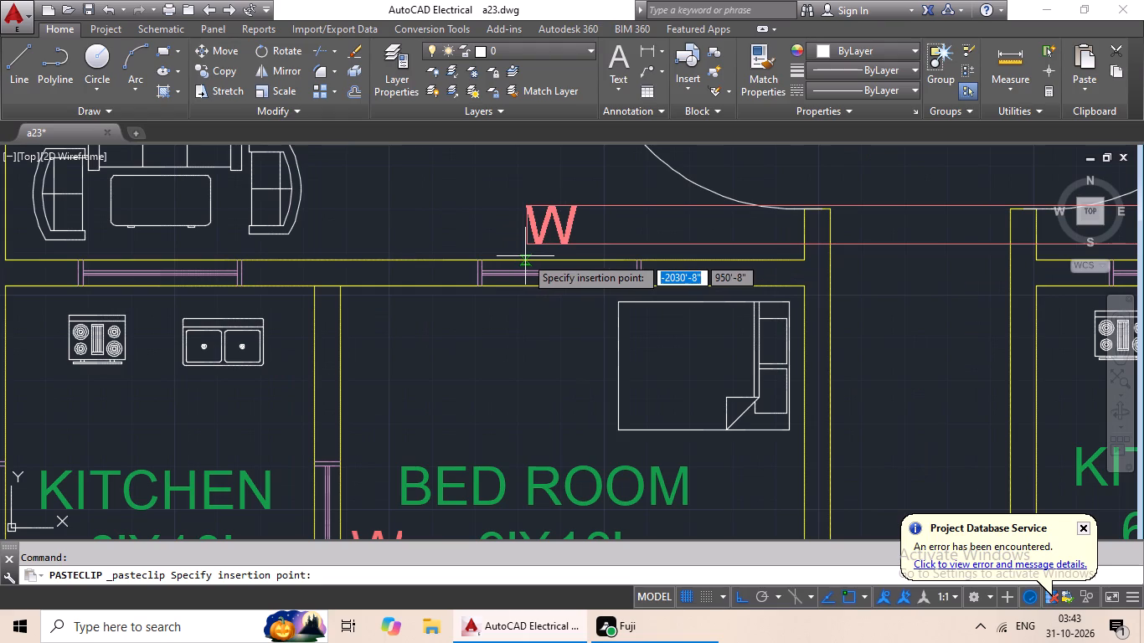
left_click(525, 256)
Paste a W label outside the left-hand wall window of the third-row left flat's hall.
key("ctrl+v")
scroll(535, 268, "down", 1, "ctrl")
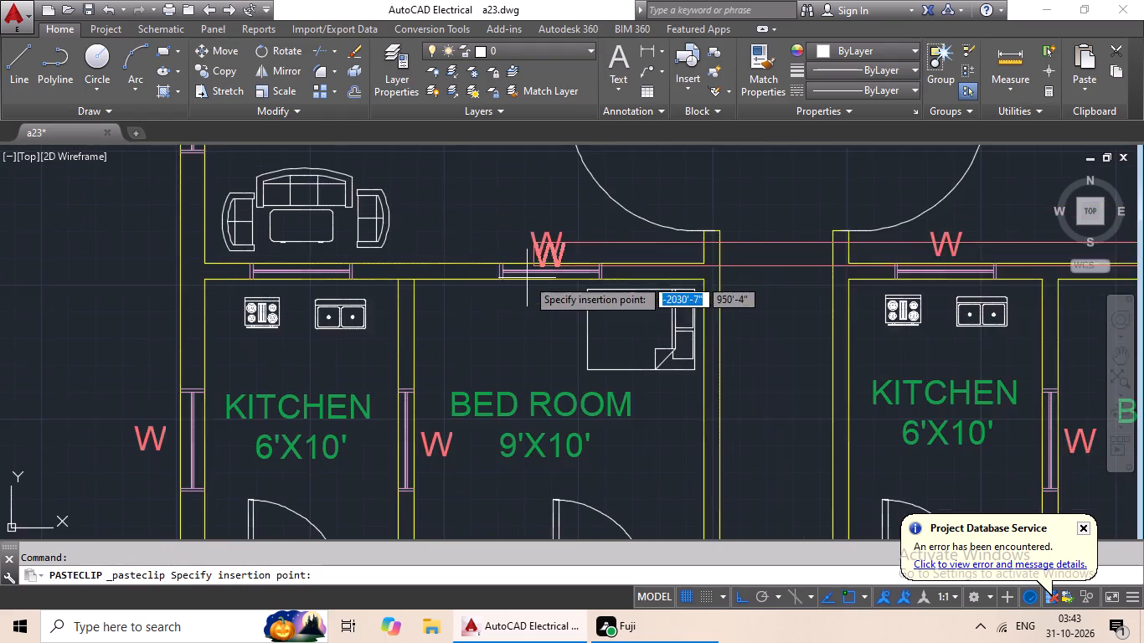
middle_click_drag(489, 296, 514, 200)
scroll(482, 353, "down", 1)
middle_click_drag(483, 352, 477, 242)
middle_click_drag(447, 374, 475, 255)
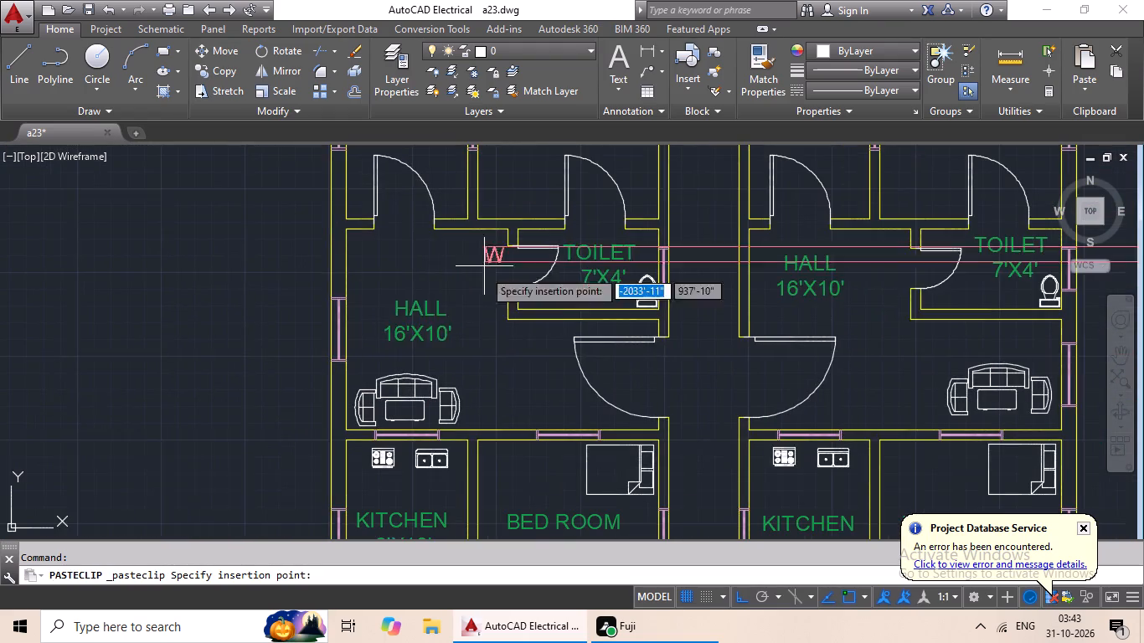
scroll(348, 336, "up", 3)
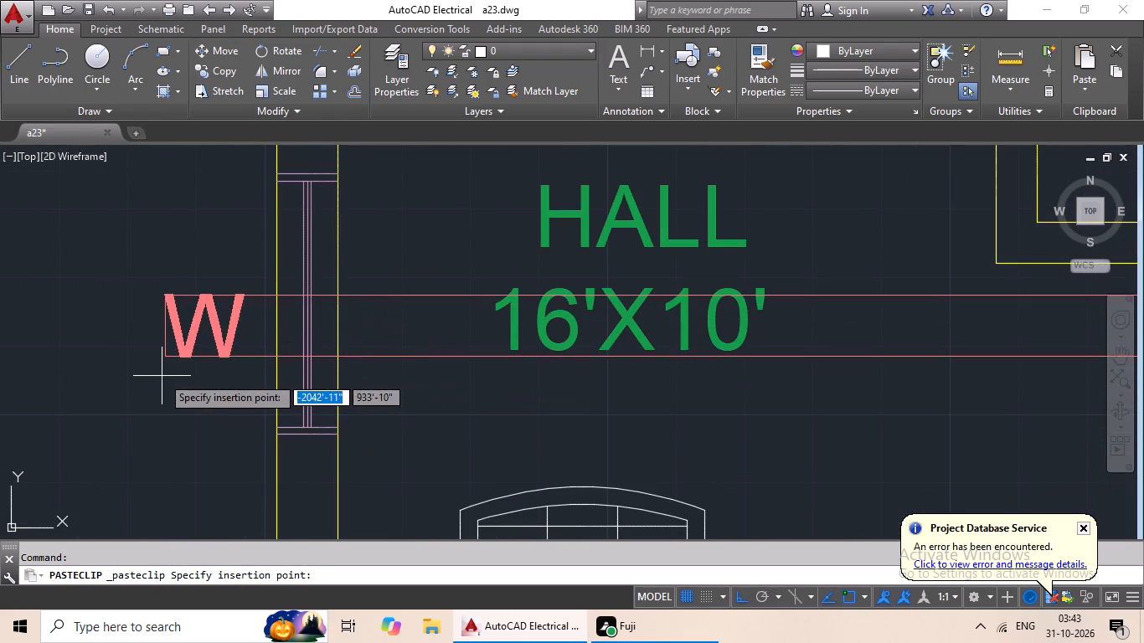
left_click(161, 375)
Paste a W label outside the right-hand wall window of the third-row right flat's hall.
key("ctrl+v")
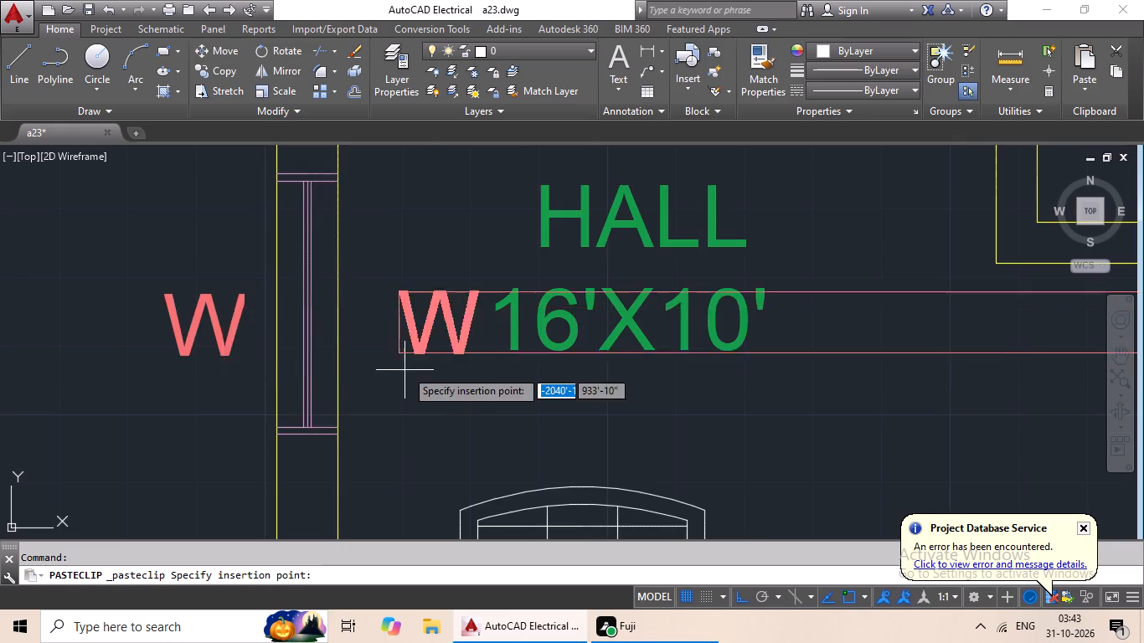
scroll(405, 369, "down", 2)
middle_click_drag(513, 384, 307, 386)
scroll(461, 426, "down", 1)
middle_click_drag(466, 424, 474, 278)
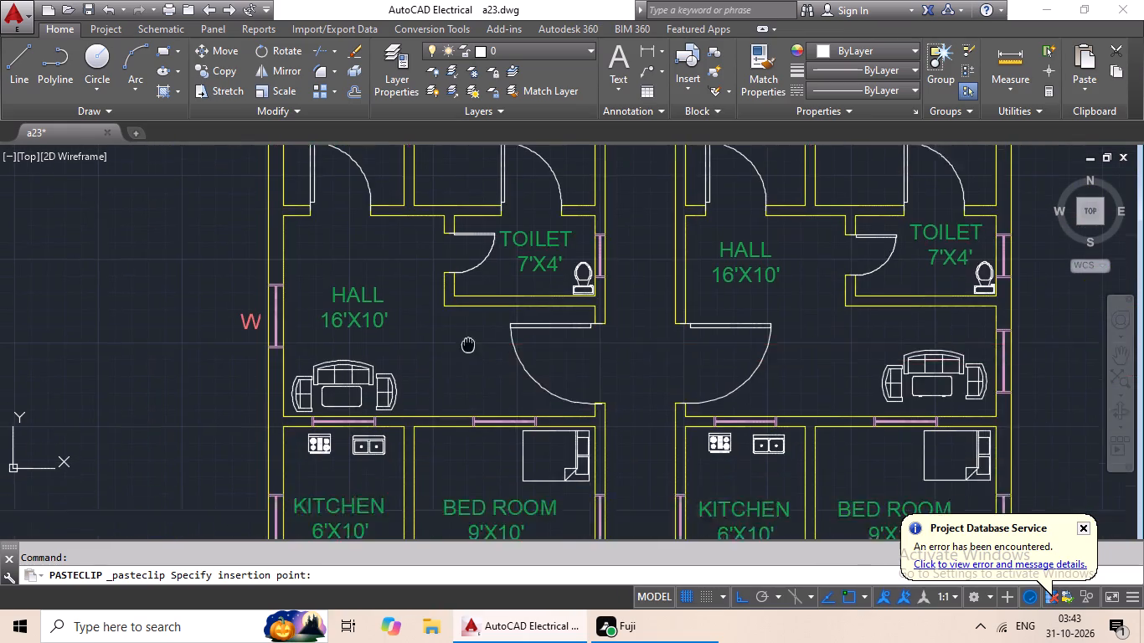
middle_click_drag(446, 404, 470, 332)
middle_click_drag(516, 347, 276, 440)
middle_click_drag(562, 327, 490, 455)
middle_click_drag(542, 372, 504, 438)
middle_click_drag(516, 430, 517, 296)
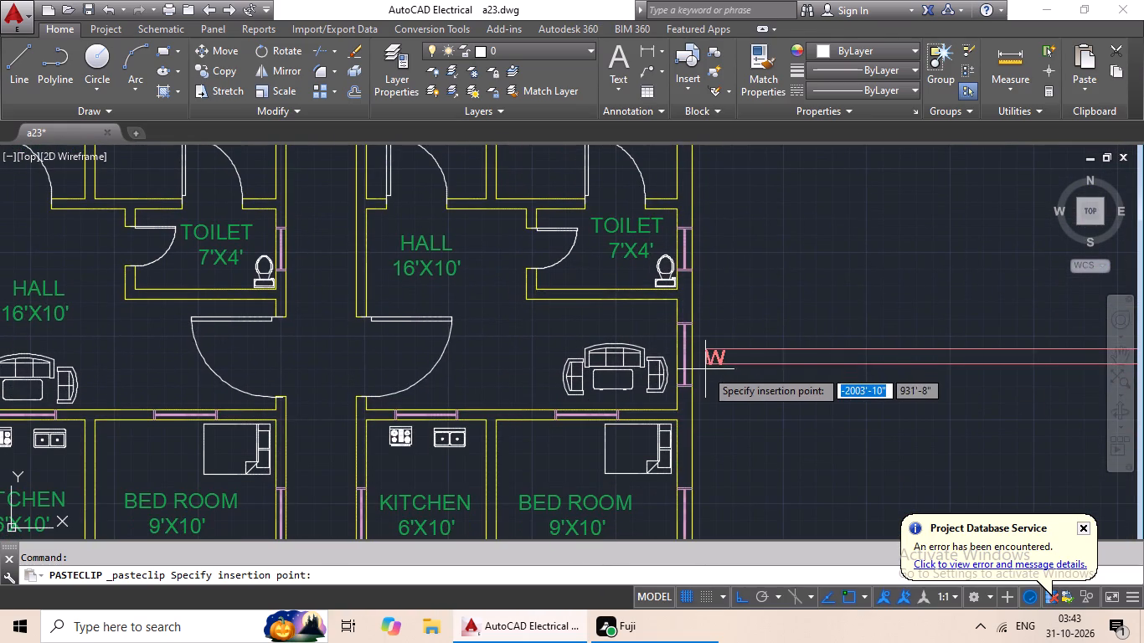
left_click(705, 368)
Paste a W label outside the left-hand wall window of the fourth-row left flat's kitchen.
key("ctrl+v")
scroll(778, 352, "down", 2, "ctrl")
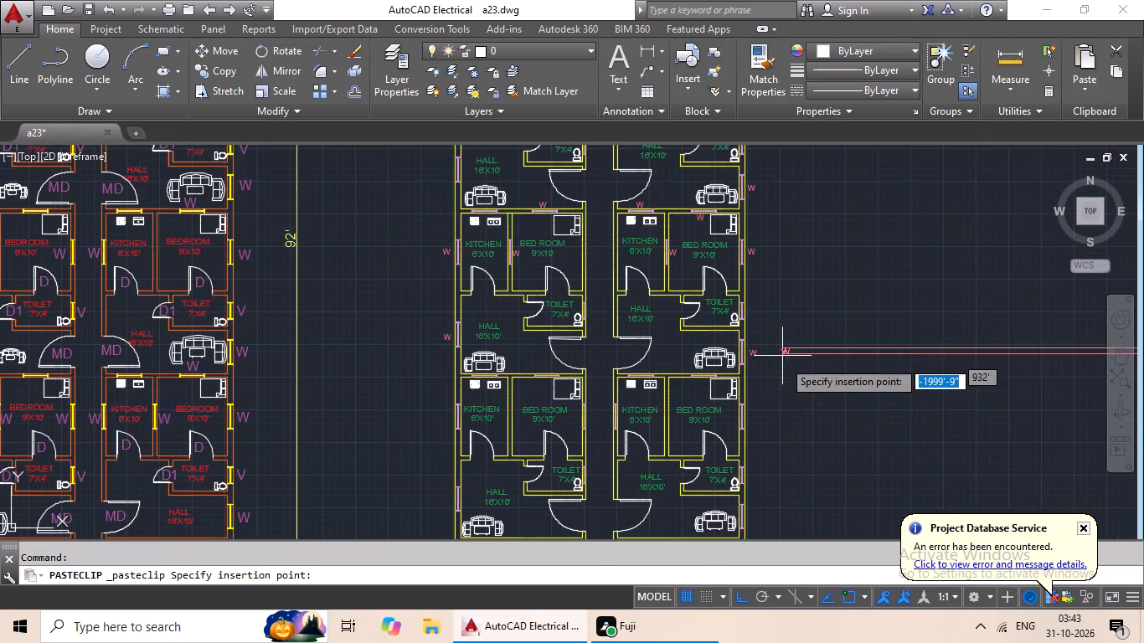
middle_click_drag(782, 367, 831, 327)
scroll(465, 393, "up", 2)
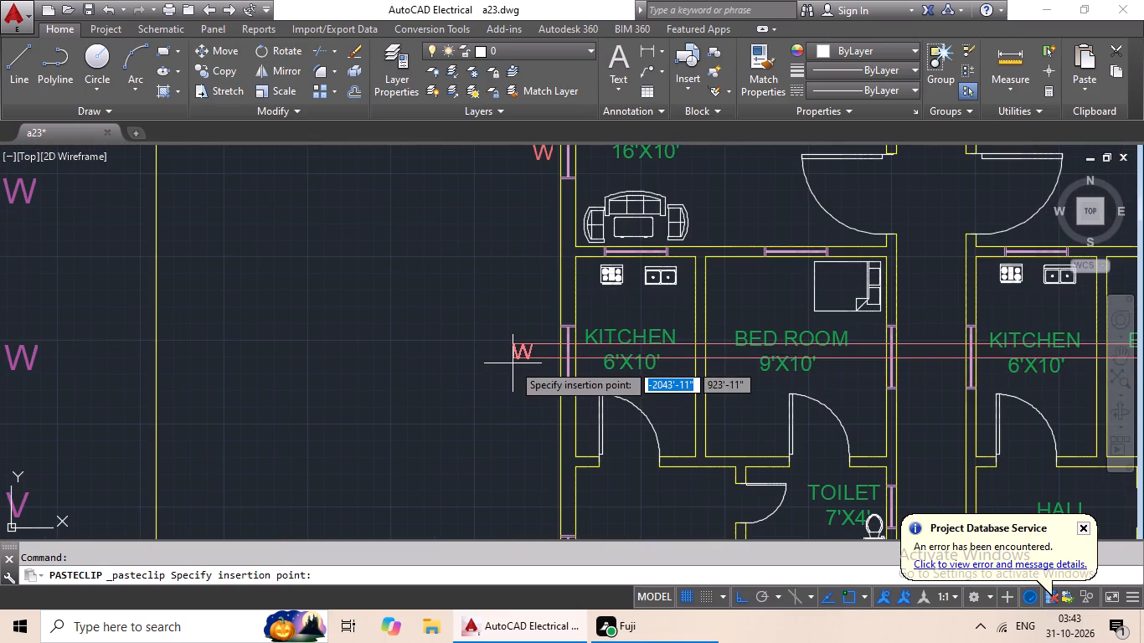
left_click(525, 374)
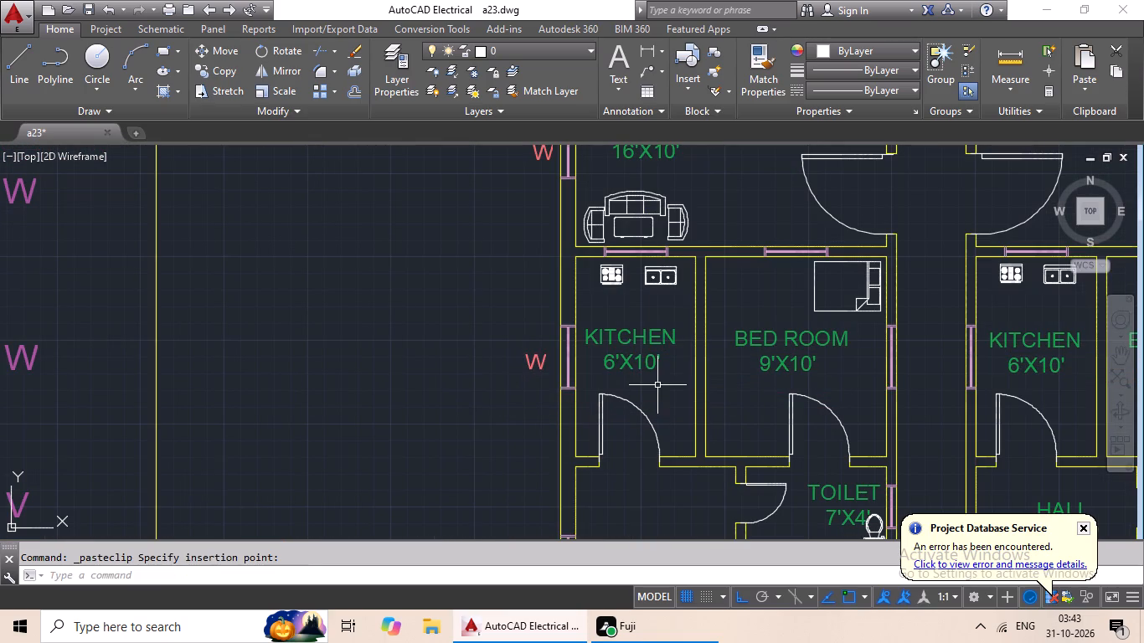
Paste a W label just above the top-wall window of the fourth-row left flat's bedroom.
key("ctrl+v")
scroll(775, 236, "up", 3)
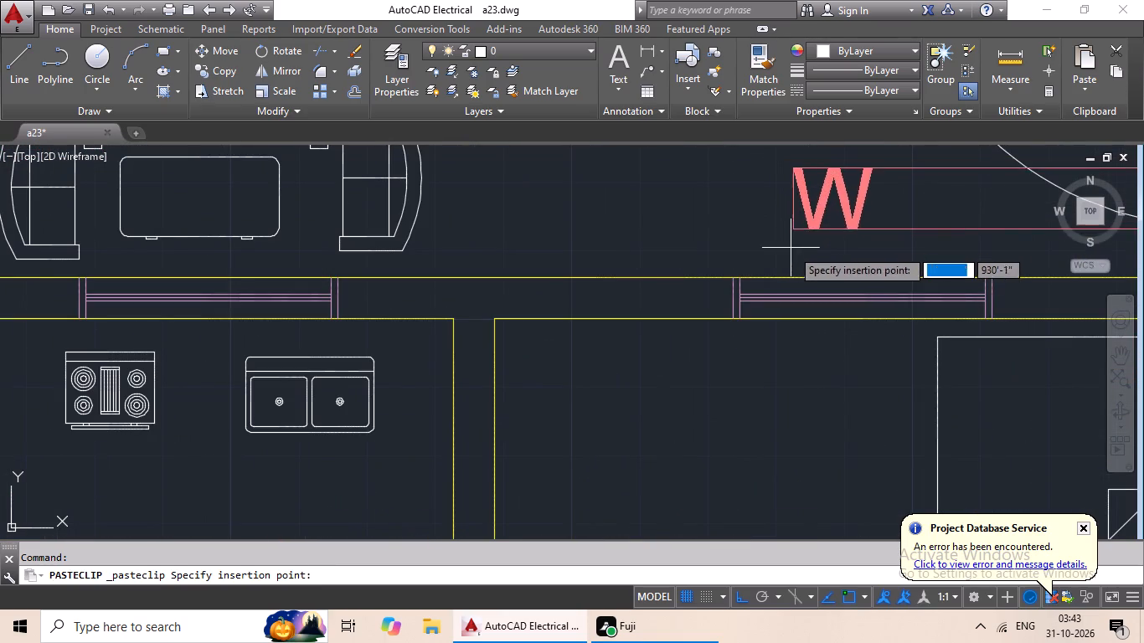
left_click(809, 275)
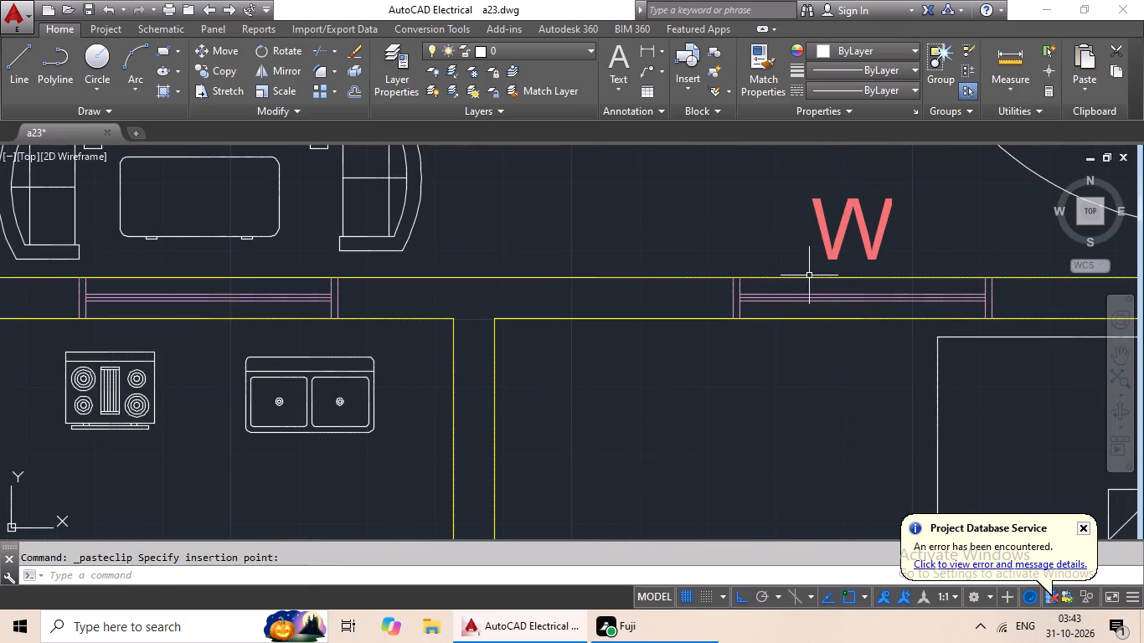
Paste a W label in the passage beside the left-hand wall window of the fourth-row right flat's kitchen.
key("ctrl+v")
scroll(250, 383, "down", 3)
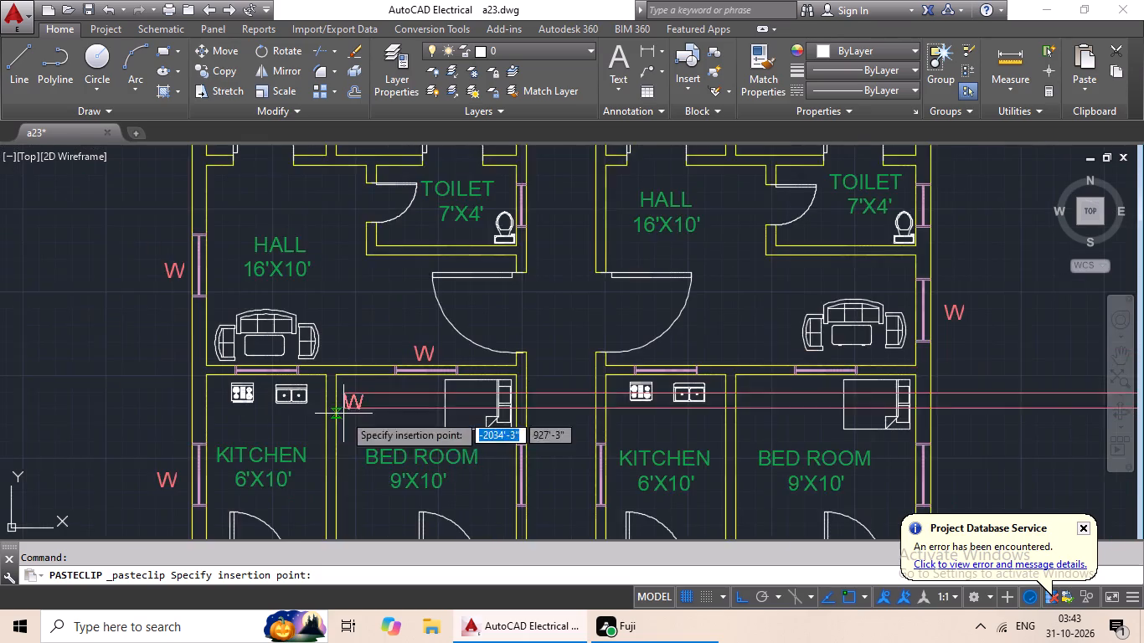
middle_click_drag(344, 414, 348, 283)
middle_click_drag(451, 391, 384, 367)
scroll(483, 332, "up", 3)
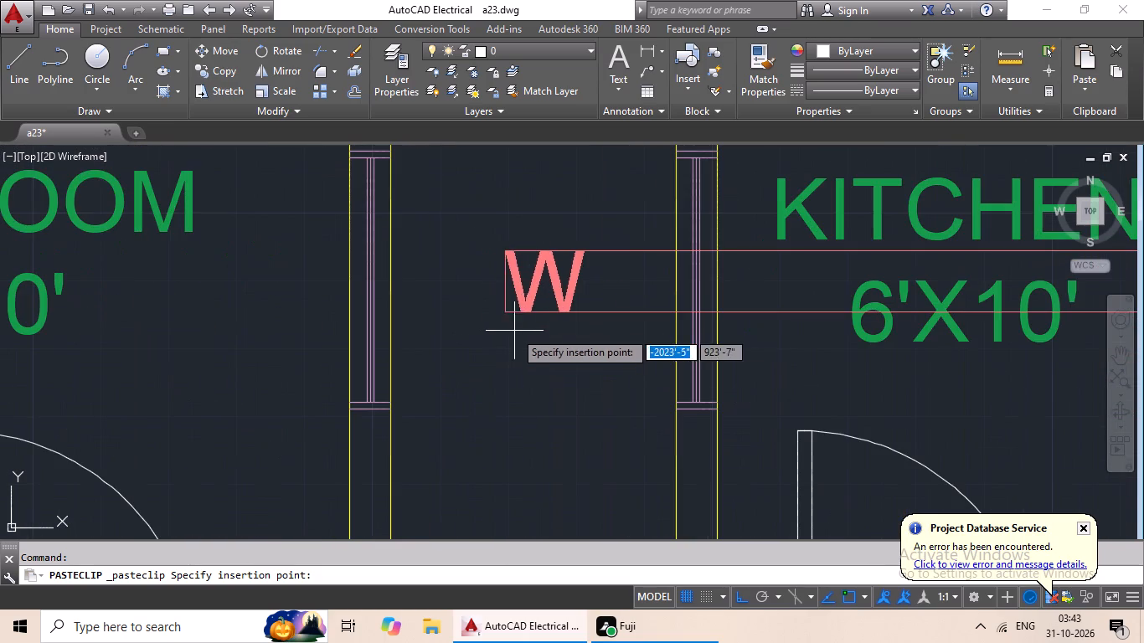
left_click(586, 327)
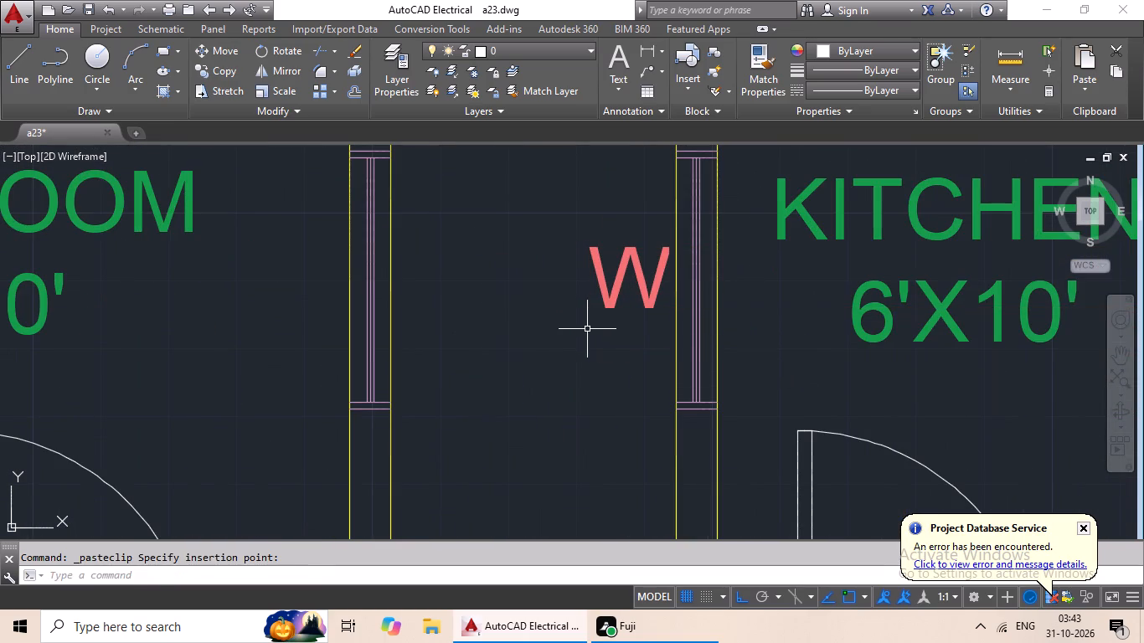
Paste a W label just inside the right-hand wall window of the fourth-row left flat's bedroom.
key("ctrl+v")
left_click(236, 351, "ctrl")
Paste a W label outside the left-hand wall window of the fourth-row left flat's hall.
scroll(423, 375, "down", 2)
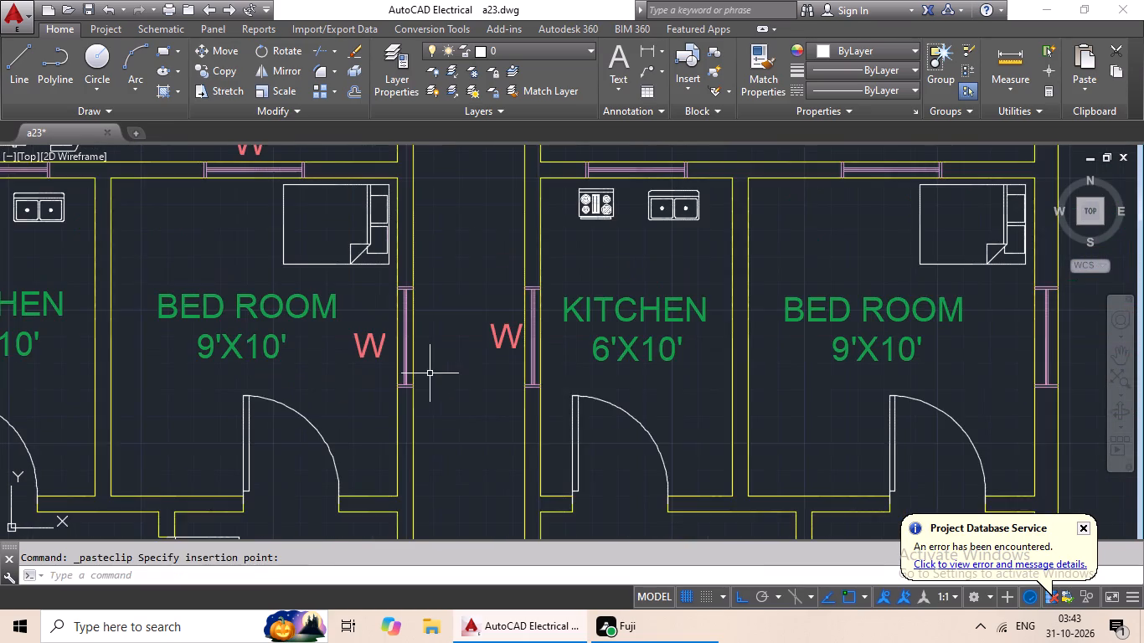
middle_click_drag(433, 373, 435, 296)
scroll(455, 328, "down", 2)
middle_click_drag(456, 339, 457, 292)
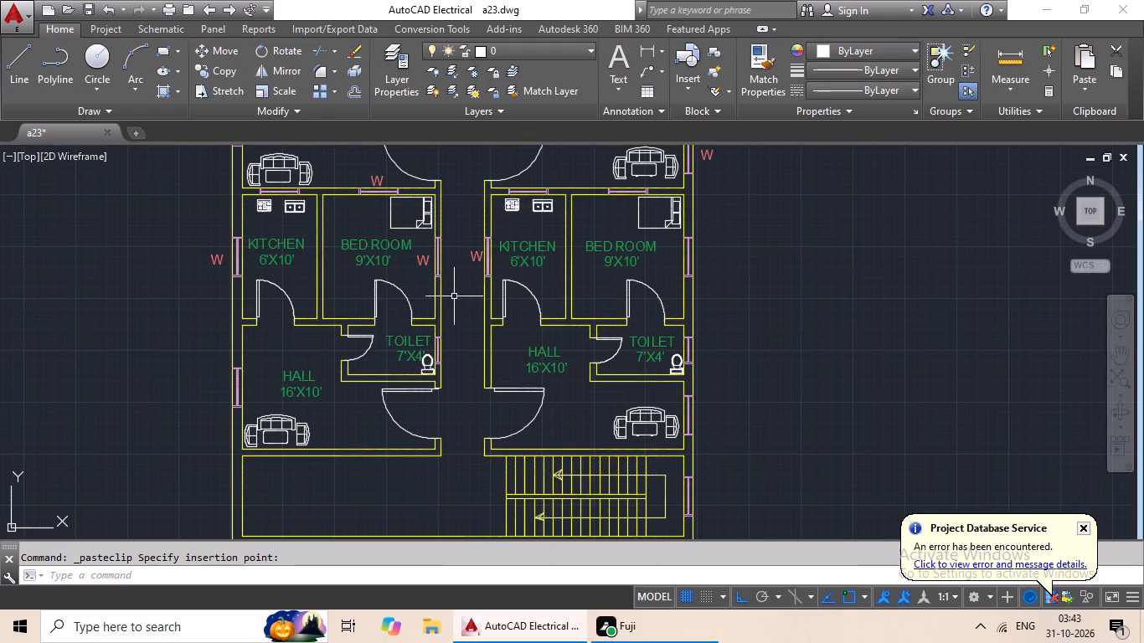
key("ctrl+v")
scroll(200, 386, "up", 3)
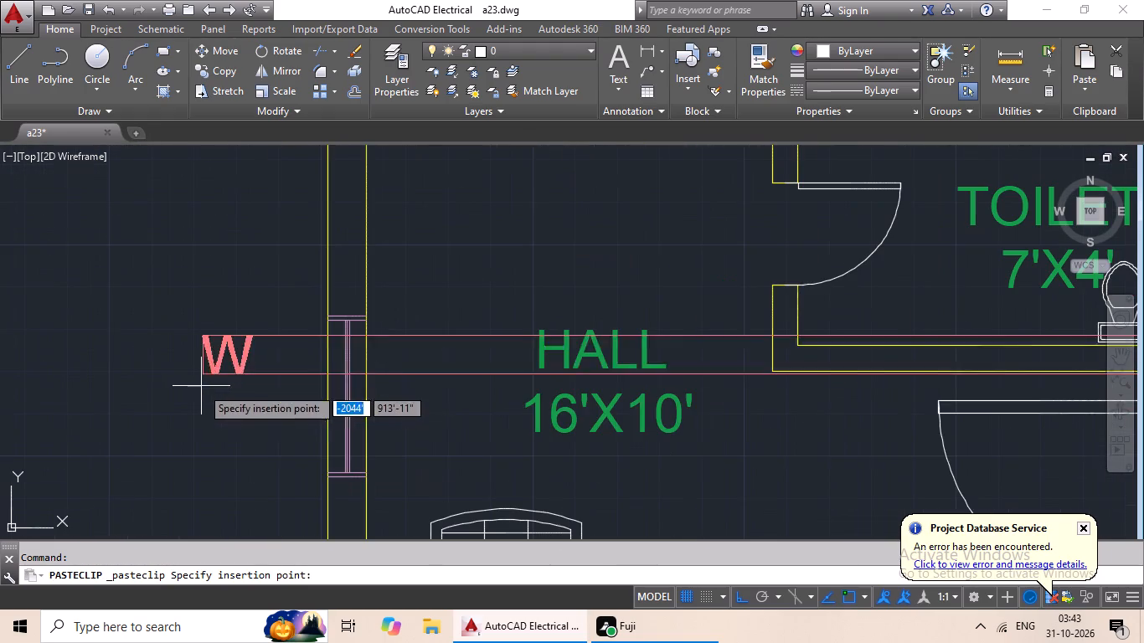
left_click(249, 438)
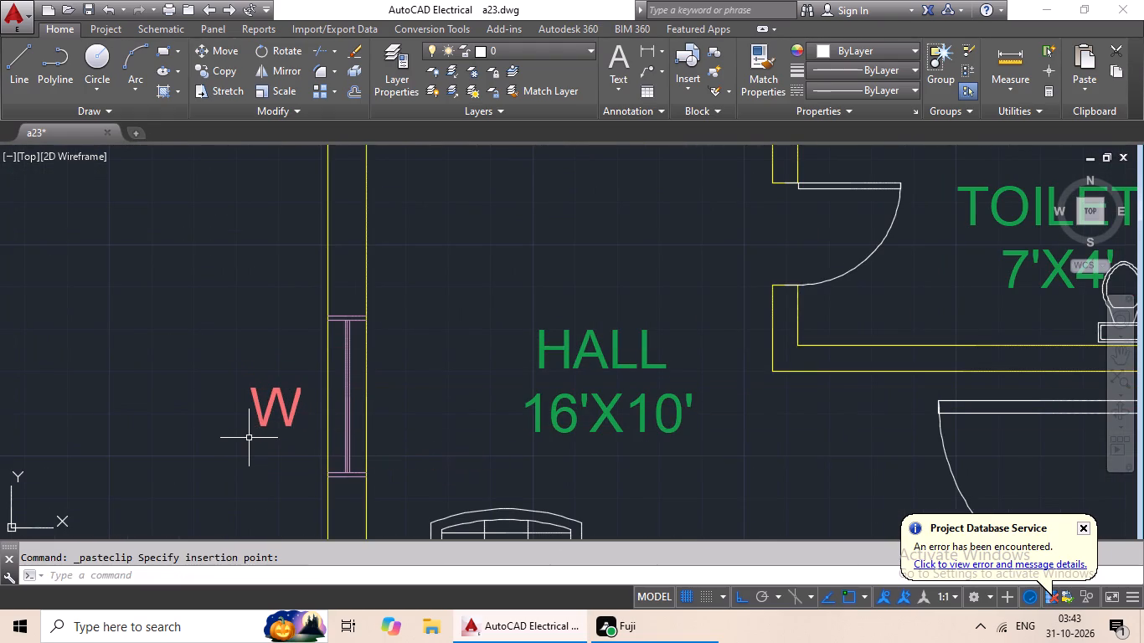
Paste a W label outside the right-hand wall window of the fourth-row right flat's hall.
key("ctrl+v")
scroll(365, 414, "down", 4, "ctrl")
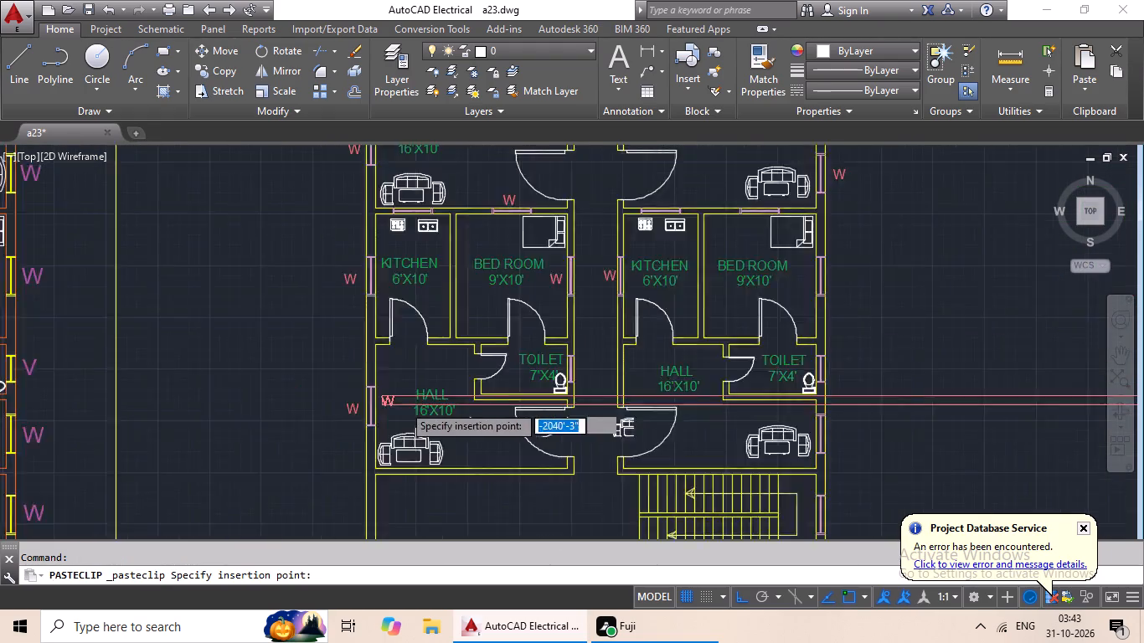
scroll(536, 383, "down", 1)
scroll(613, 406, "up", 4)
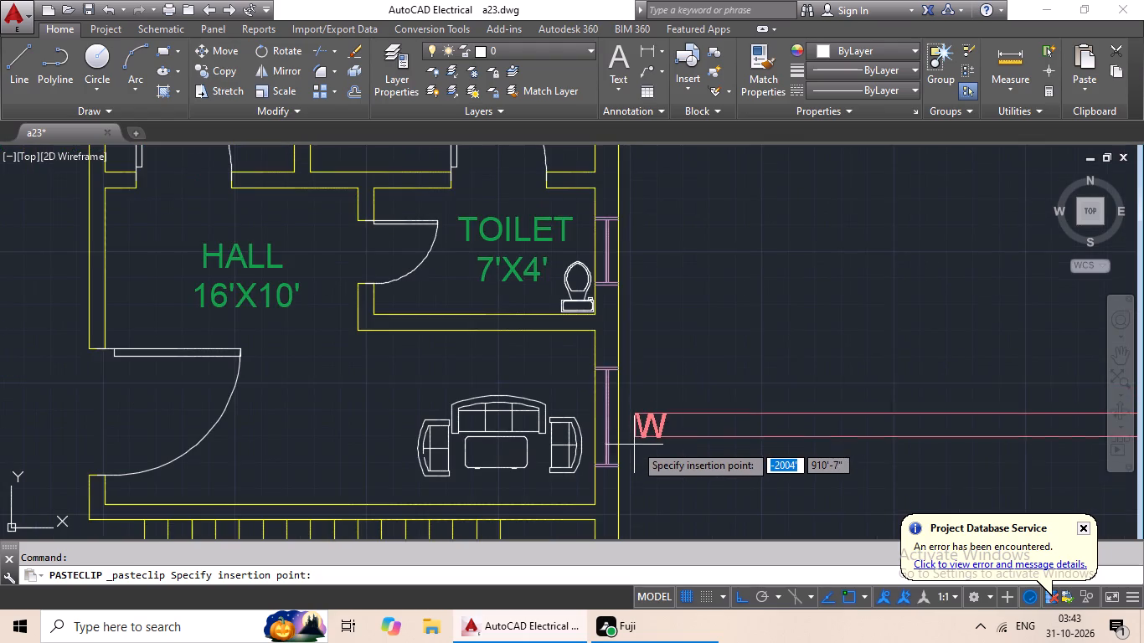
scroll(635, 442, "up", 3)
left_click(610, 458)
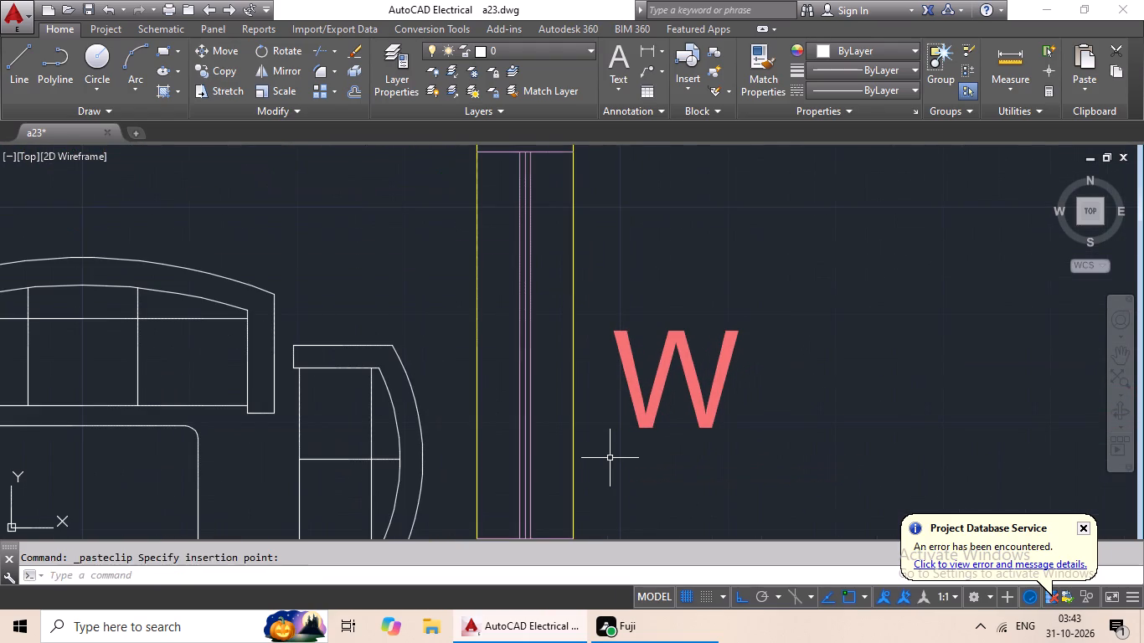
Paste a W label outside the right-hand wall window of the staircase at the plan's bottom.
key("ctrl+v")
scroll(669, 426, "down", 2, "ctrl")
middle_click_drag(678, 447, 656, 311)
scroll(690, 388, "down", 2)
middle_click_drag(692, 422, 645, 332)
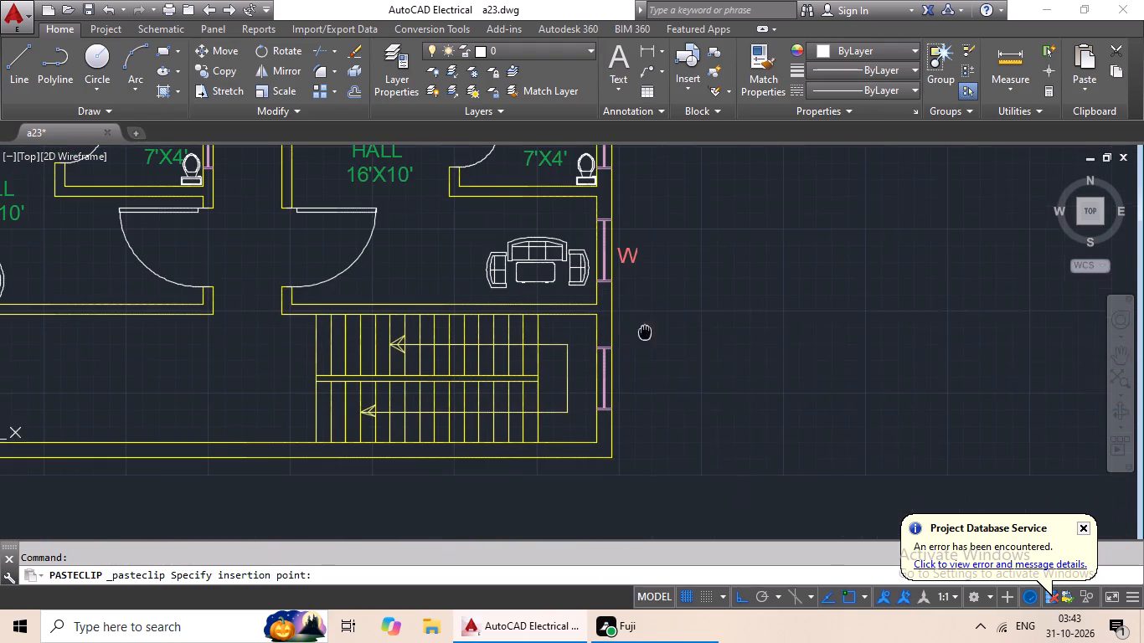
left_click(625, 394)
Paste a W label outside the right-hand wall window of the fourth-row right flat's bedroom.
middle_click_drag(657, 301, 609, 420)
scroll(619, 332, "down", 1)
middle_click_drag(620, 327, 564, 386)
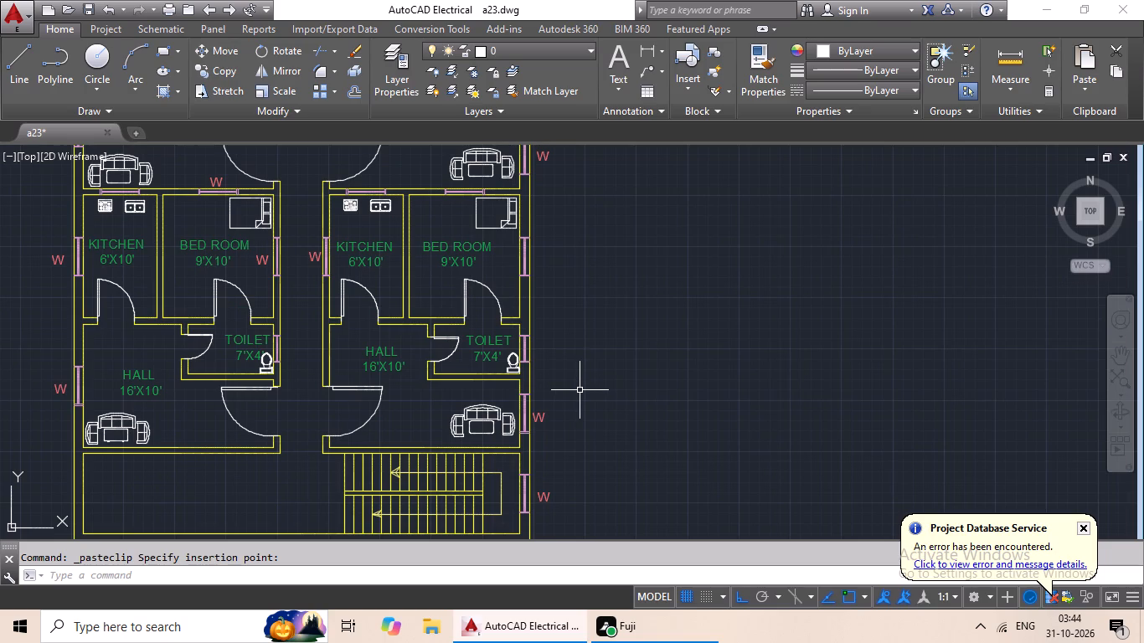
key("ctrl+v")
scroll(532, 269, "up", 3)
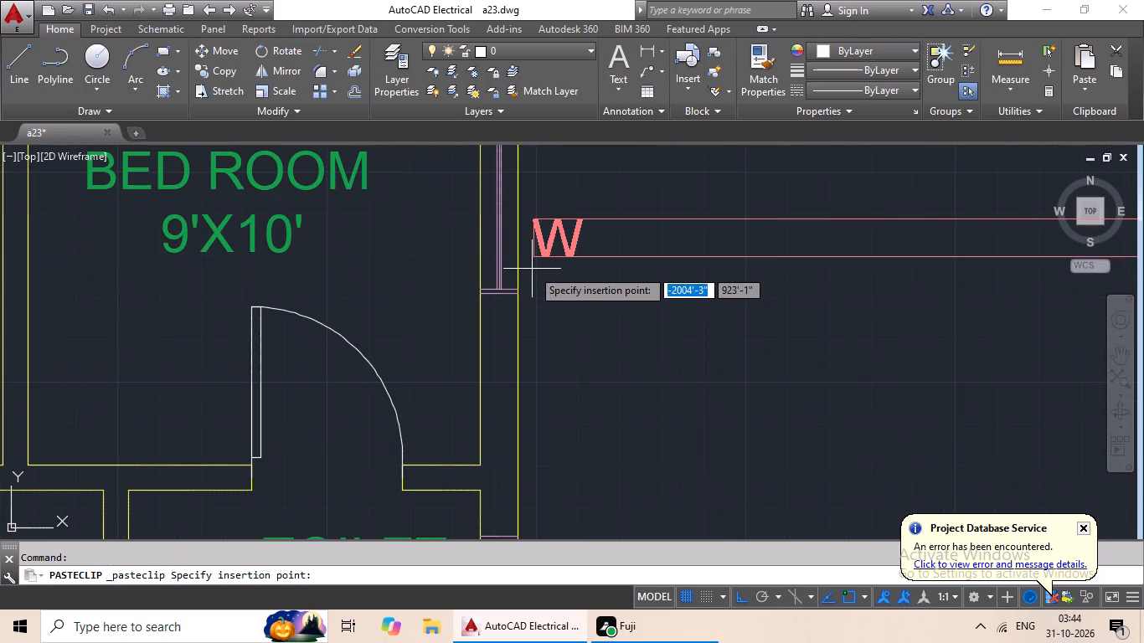
left_click(535, 237)
Change the text of the spare W label standing apart from the floor plan to V.
scroll(636, 393, "down", 3)
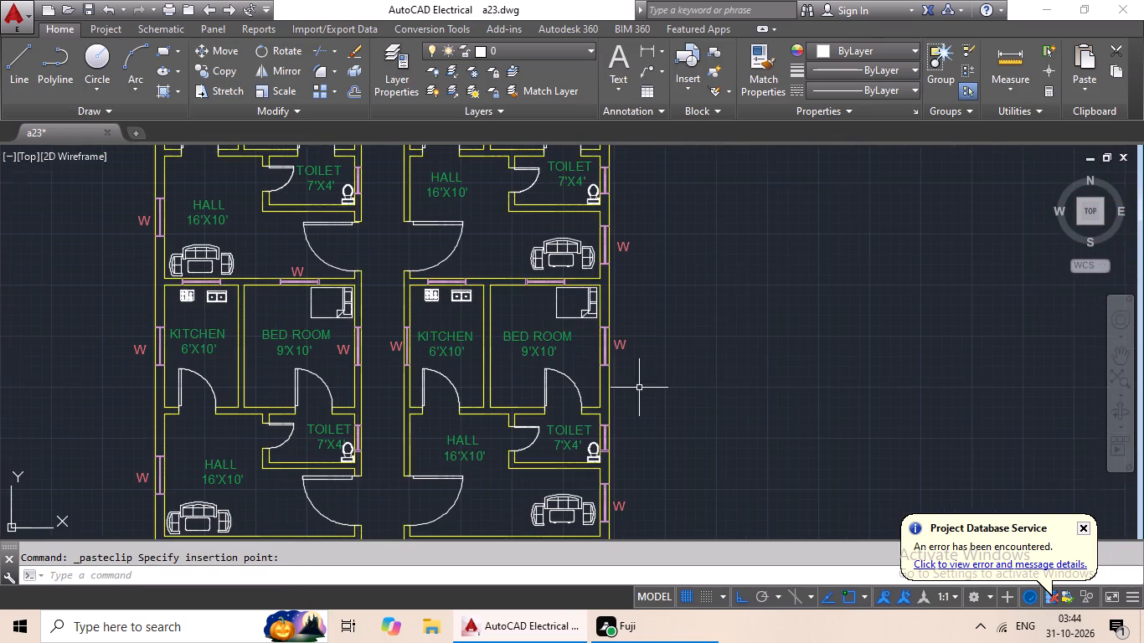
middle_click_drag(728, 349, 619, 373)
scroll(530, 260, "down", 1)
middle_click_drag(568, 246, 565, 253)
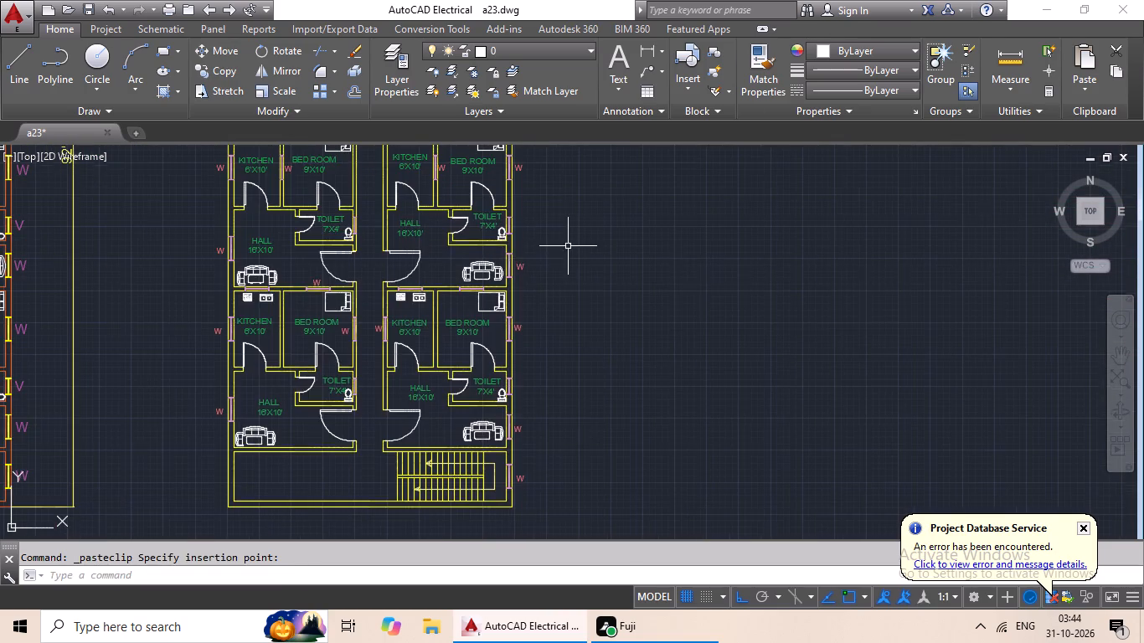
middle_click_drag(565, 253, 472, 376)
middle_click_drag(544, 256, 478, 401)
scroll(652, 229, "up", 3)
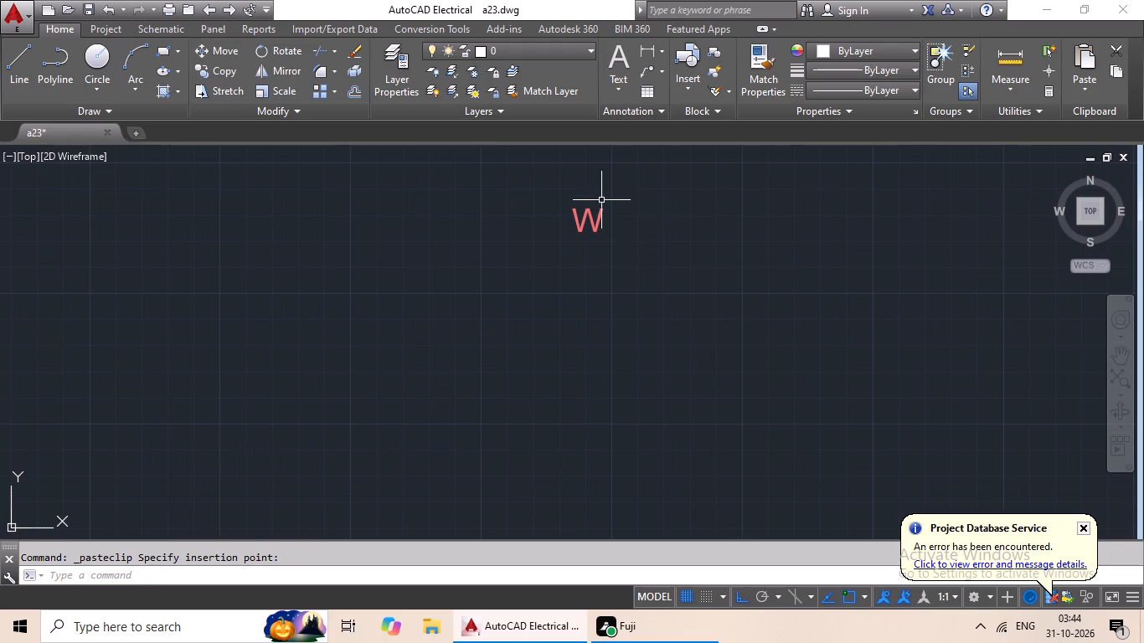
double_click(589, 224)
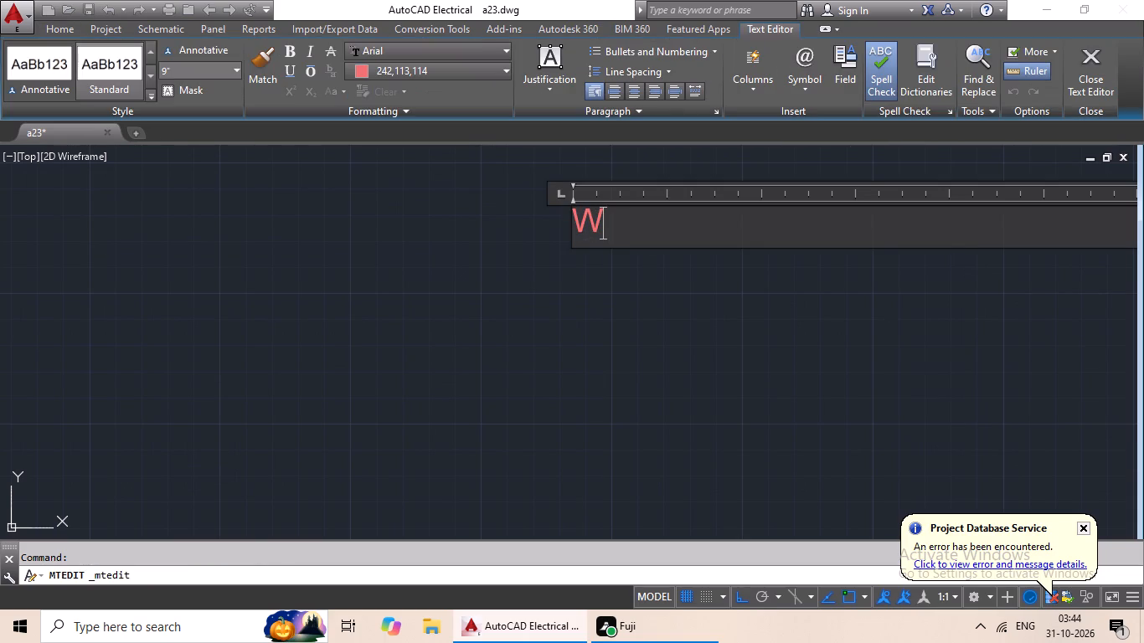
key("BackSpace")
key("shift+v")
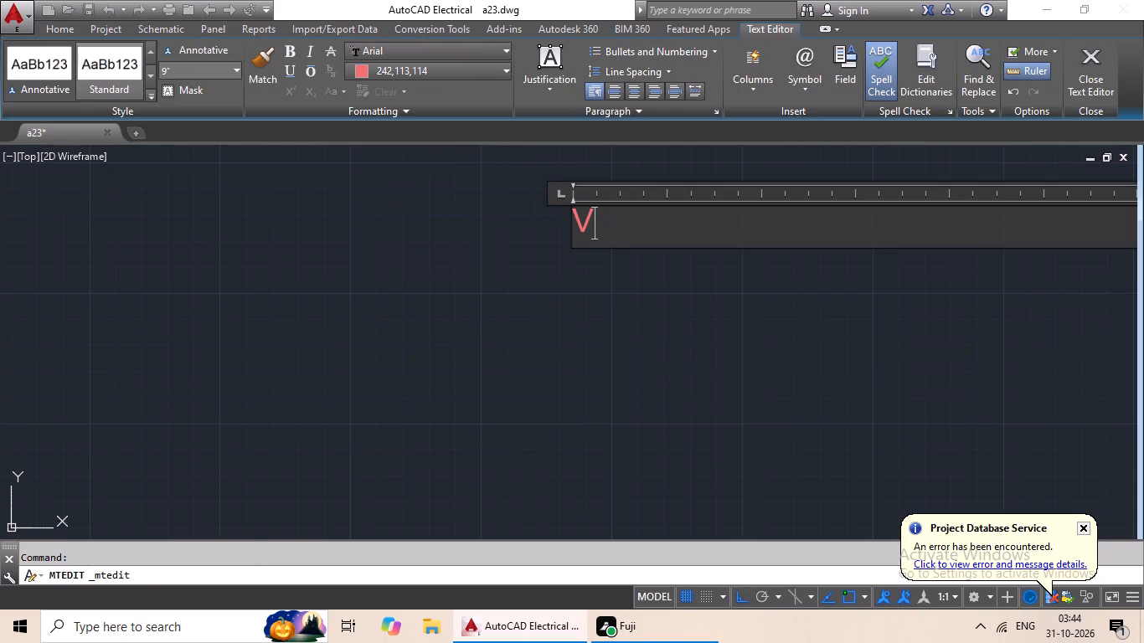
left_click(607, 292)
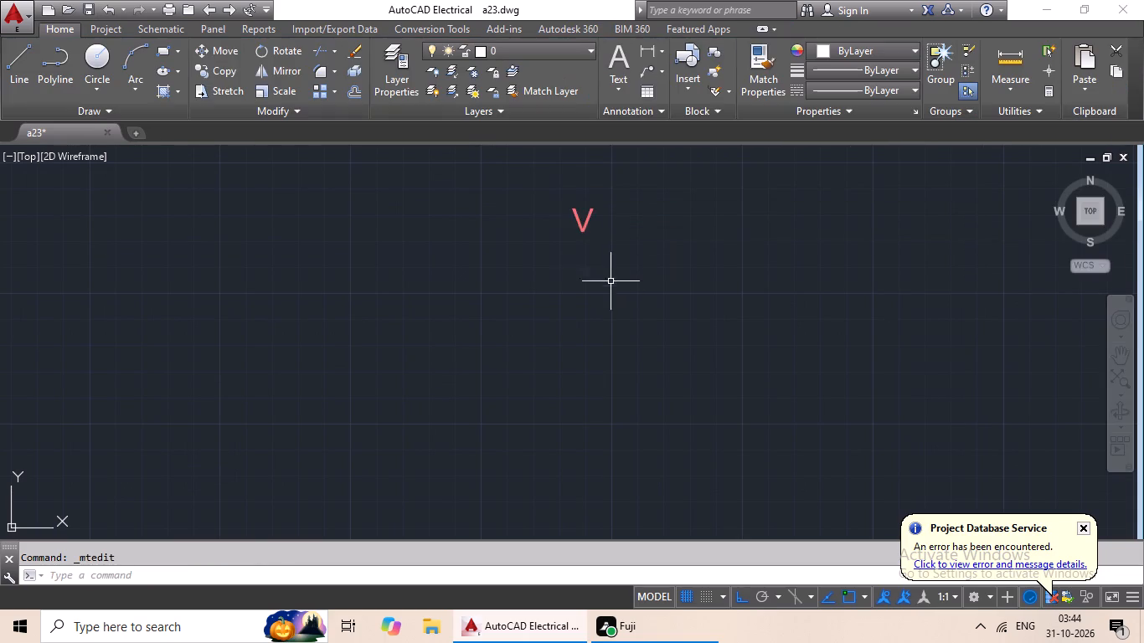
Copy the V label and paste it outside the right-hand wall opening of the top-row right flat's toilet.
left_click(585, 229)
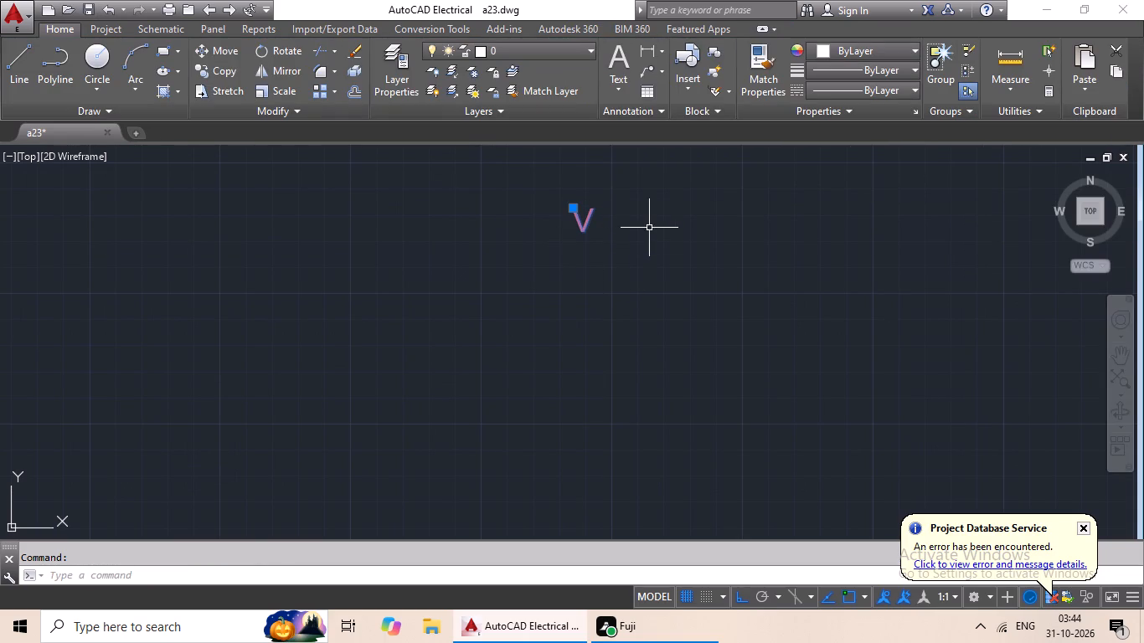
key("ctrl+c")
key("ctrl+v")
scroll(514, 249, "down", 4, "ctrl")
middle_click_drag(383, 186, 365, 314)
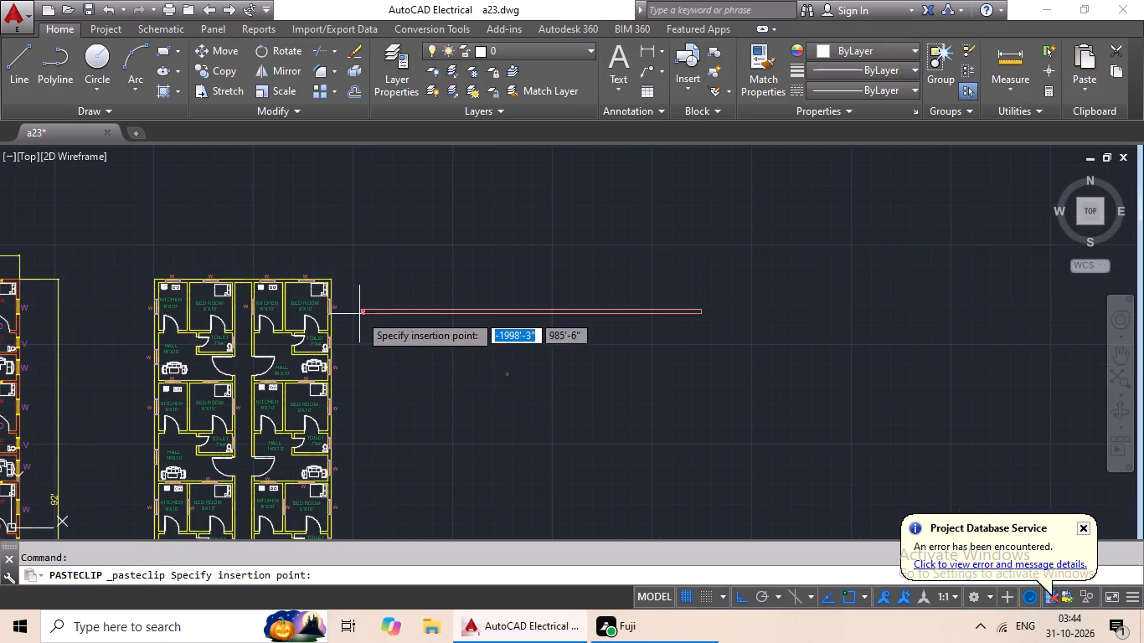
scroll(376, 341, "up", 3)
middle_click_drag(318, 349, 461, 312)
scroll(379, 303, "up", 2)
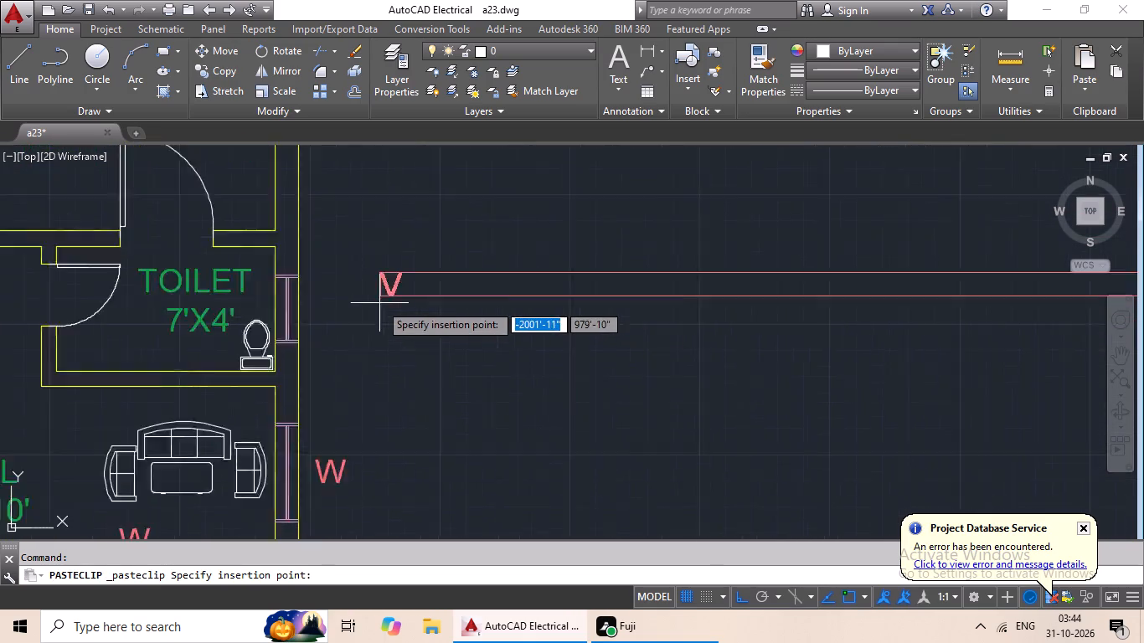
scroll(379, 303, "up", 1)
left_click(195, 369)
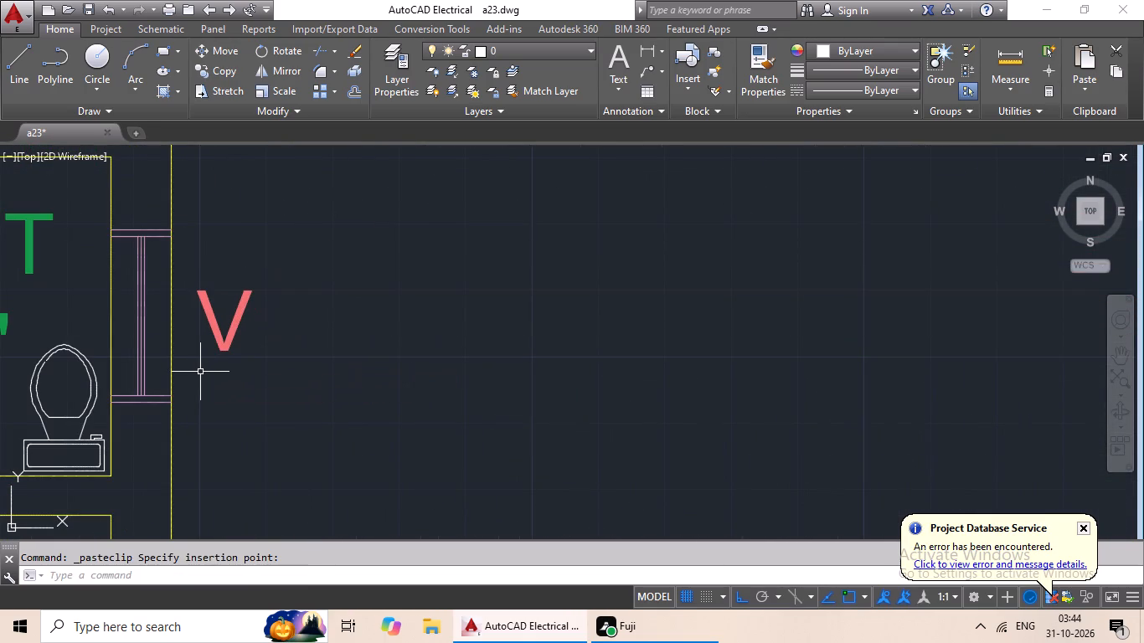
Paste a V label outside the right-hand wall opening of the second-row right flat's toilet.
key("ctrl+v")
scroll(206, 366, "down", 3, "ctrl")
scroll(249, 379, "down", 1)
middle_click_drag(252, 368, 265, 215)
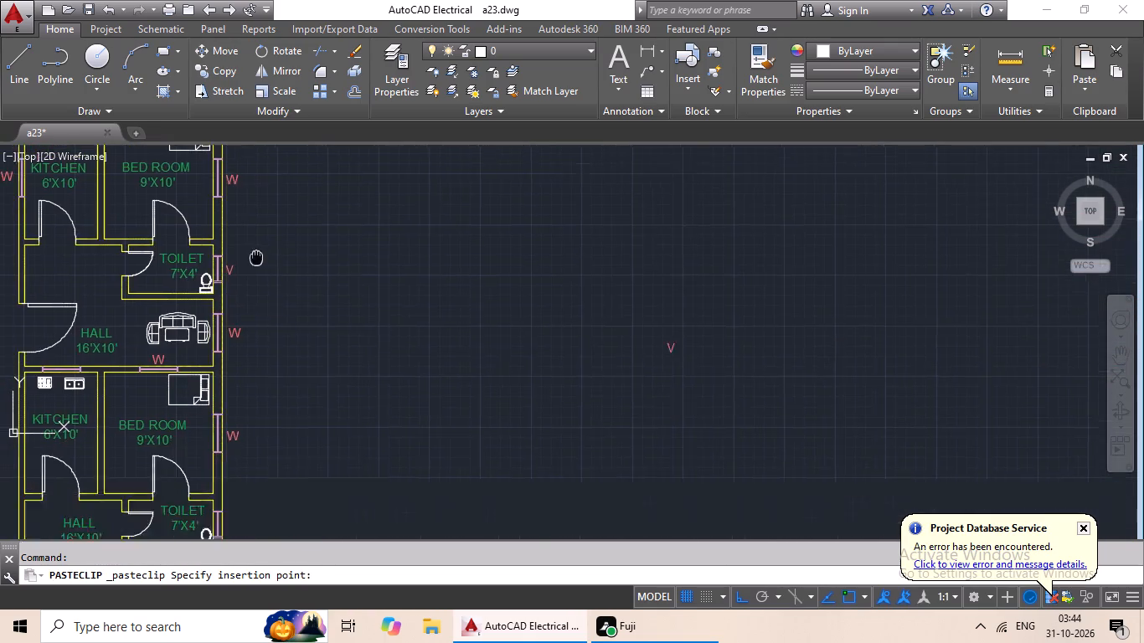
middle_click_drag(299, 347, 344, 226)
scroll(302, 352, "up", 3)
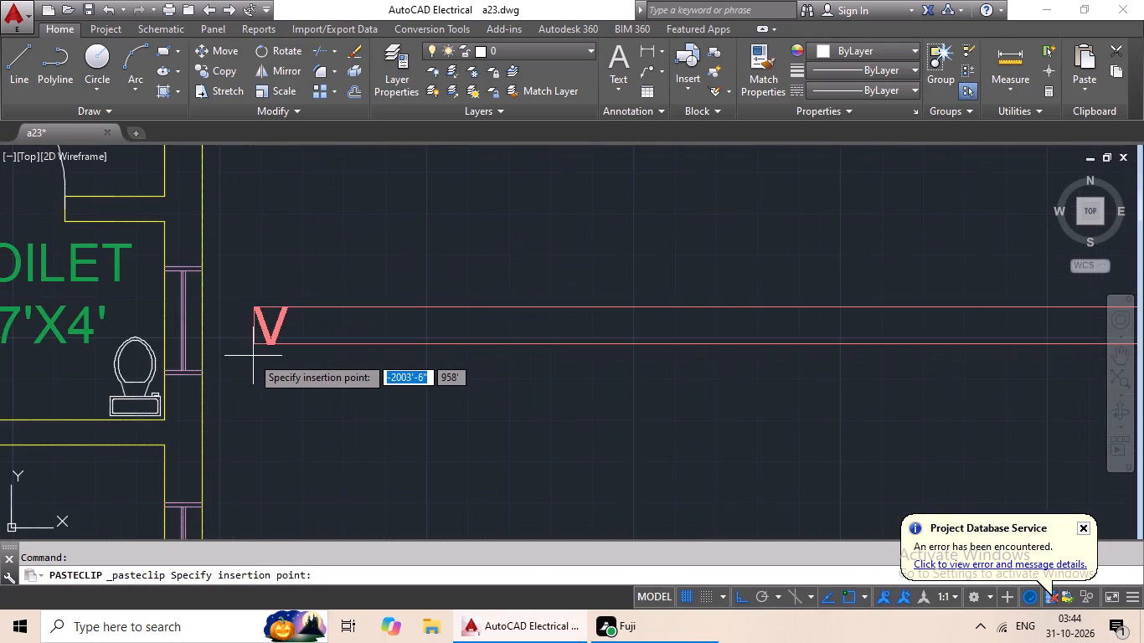
scroll(243, 354, "up", 3)
scroll(243, 353, "down", 2)
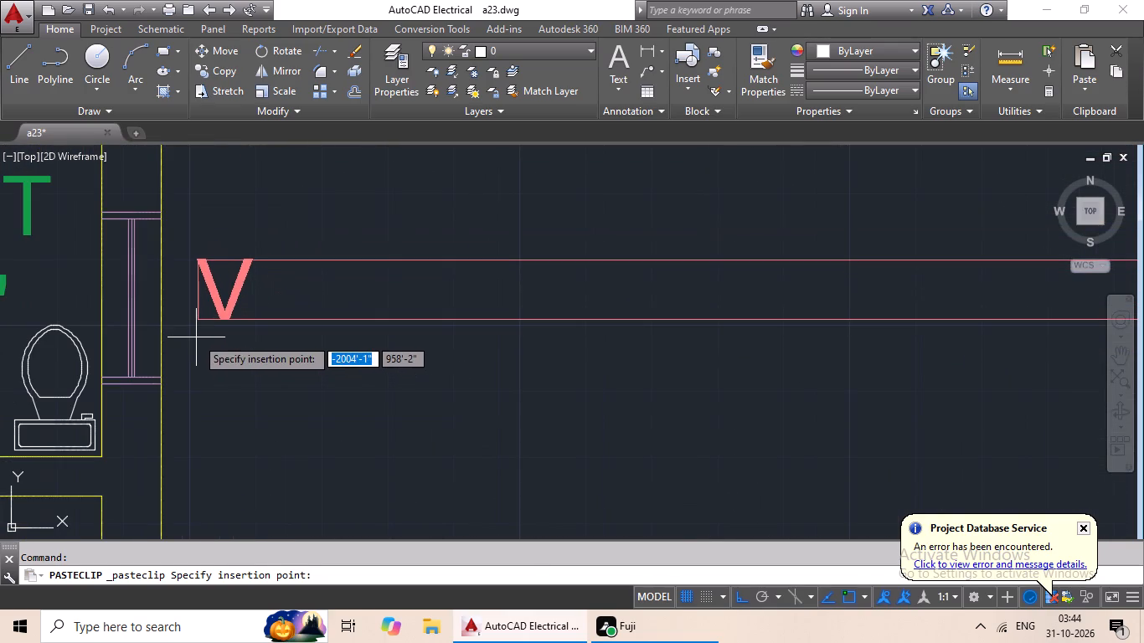
left_click(193, 337)
Paste a V label outside the right-hand wall opening of the third-row right flat's toilet.
key("ctrl+v")
scroll(245, 327, "down", 2, "ctrl")
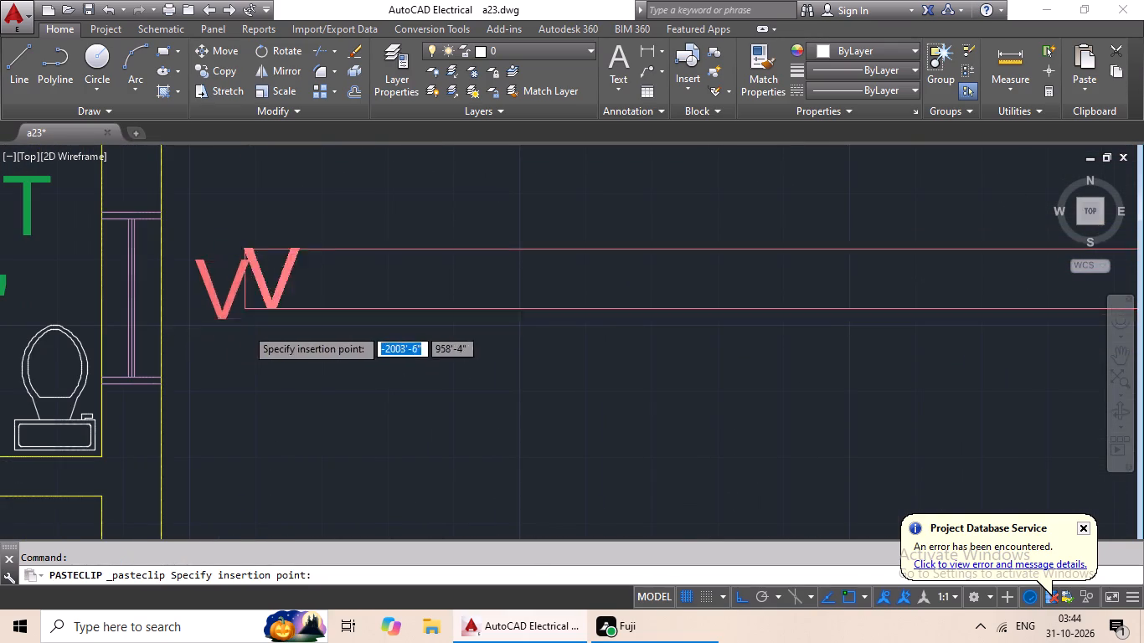
scroll(251, 331, "down", 1, "ctrl")
middle_click_drag(275, 349, 371, 206)
middle_click_drag(390, 324, 417, 207)
scroll(435, 288, "down", 1)
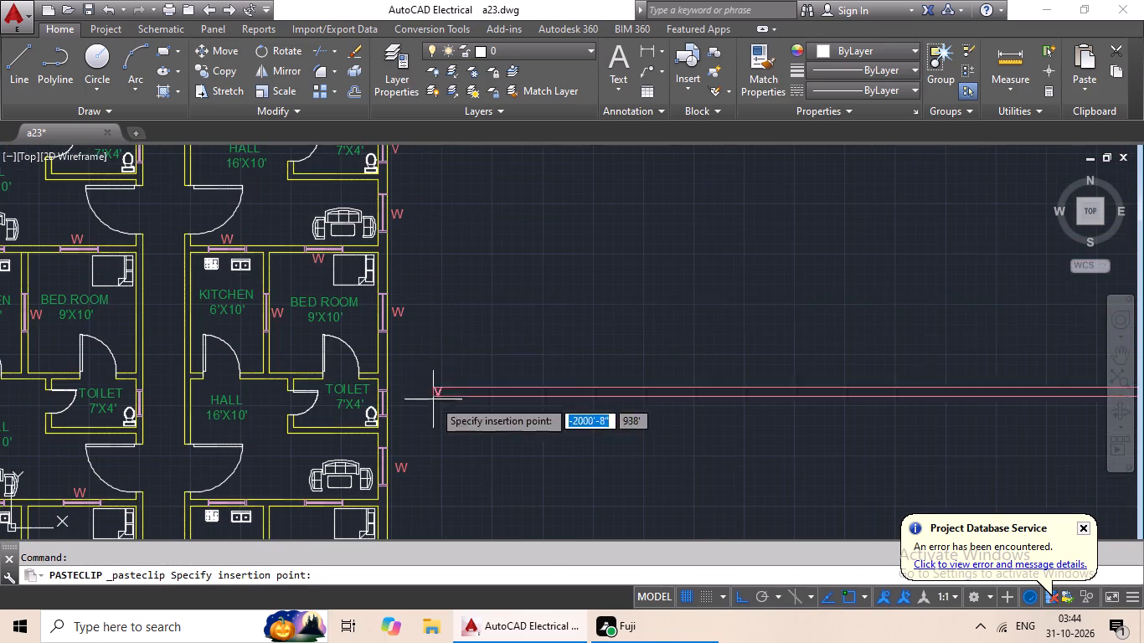
scroll(425, 418, "up", 3)
scroll(333, 399, "up", 2)
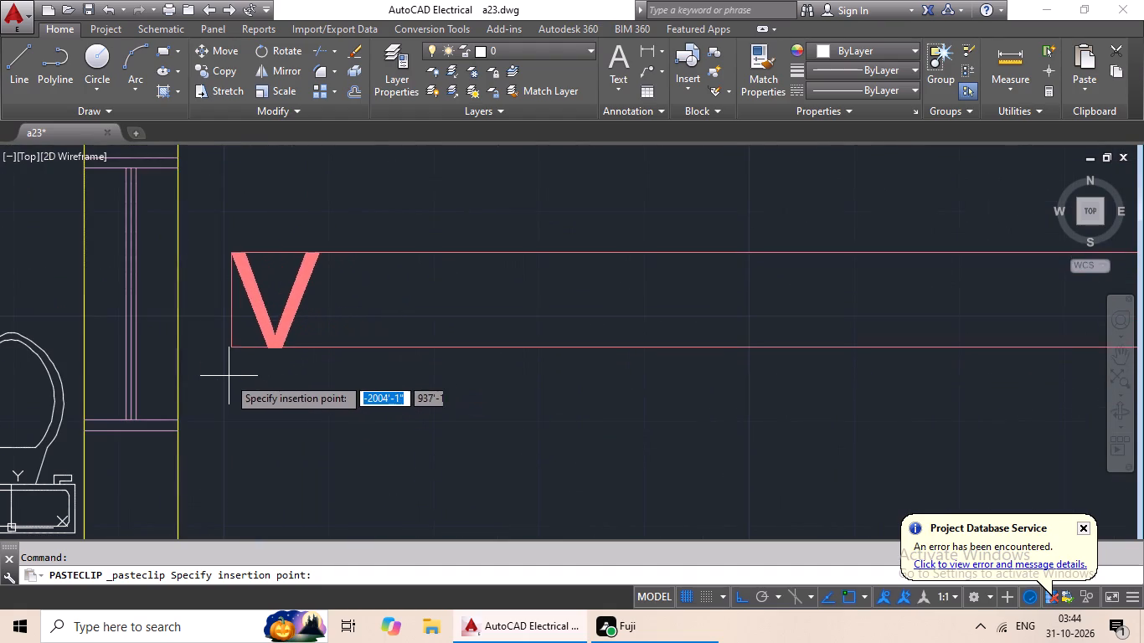
left_click(217, 385)
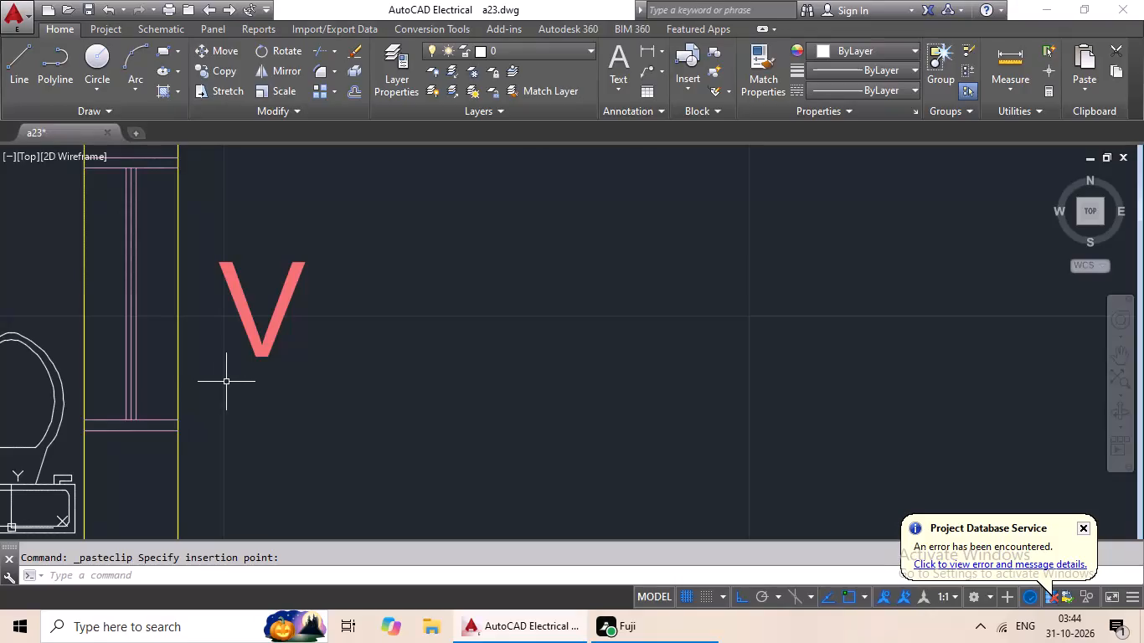
Paste a V label outside the right-hand wall opening of the fourth-row right flat's toilet.
key("ctrl+v")
scroll(276, 368, "down", 2, "ctrl")
scroll(288, 372, "down", 1)
middle_click_drag(312, 378, 353, 263)
scroll(360, 277, "down", 2)
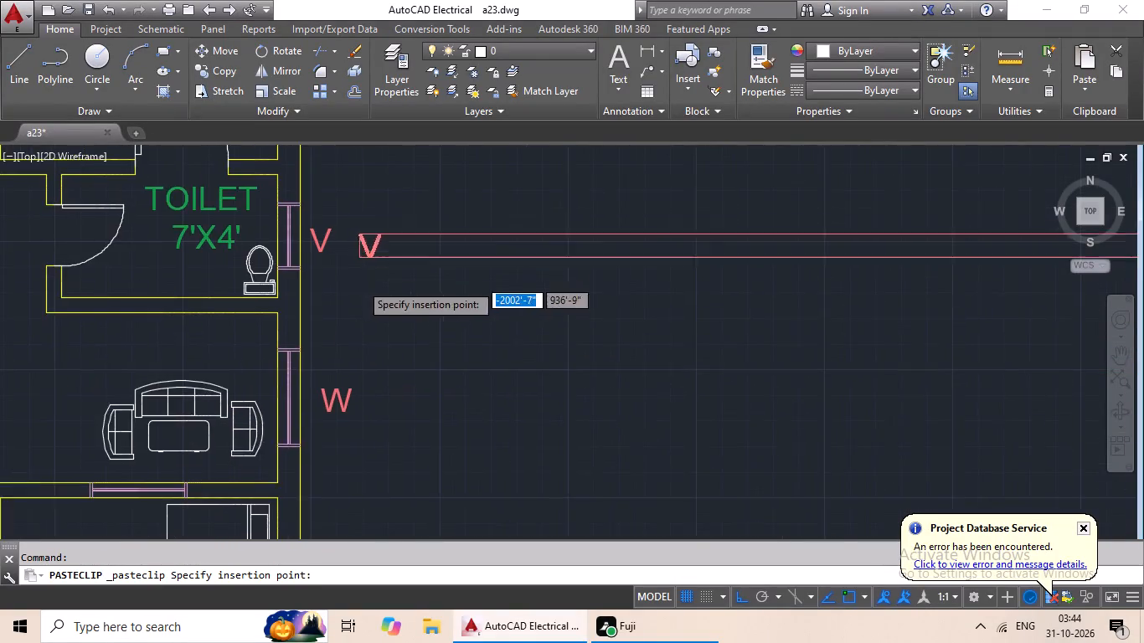
middle_click_drag(376, 321, 422, 224)
middle_click_drag(406, 321, 422, 219)
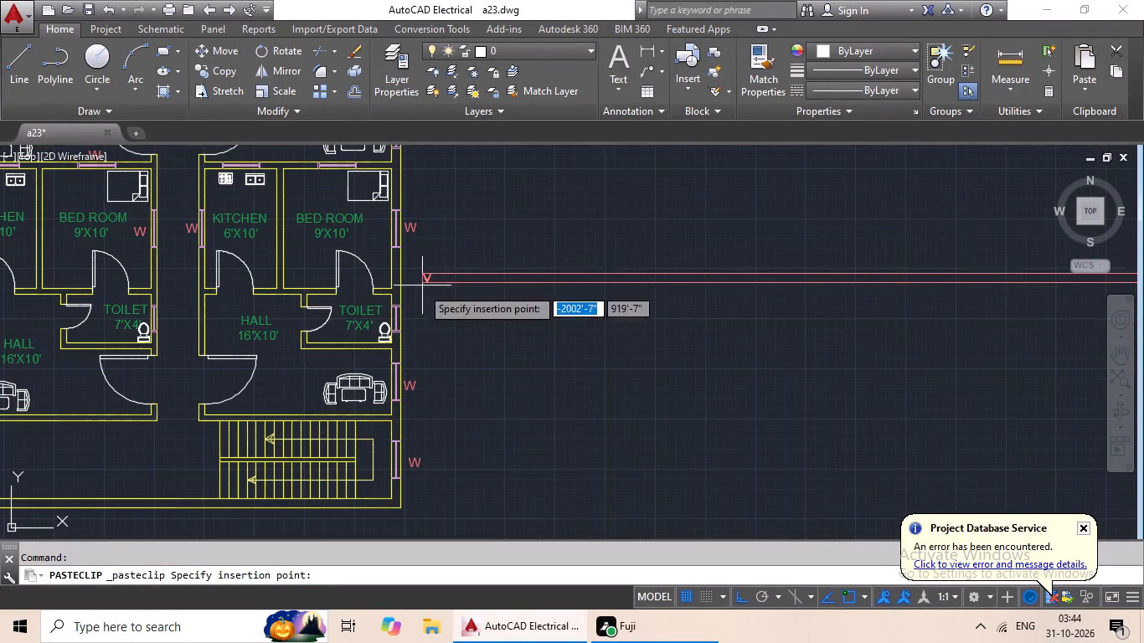
scroll(410, 323, "up", 4)
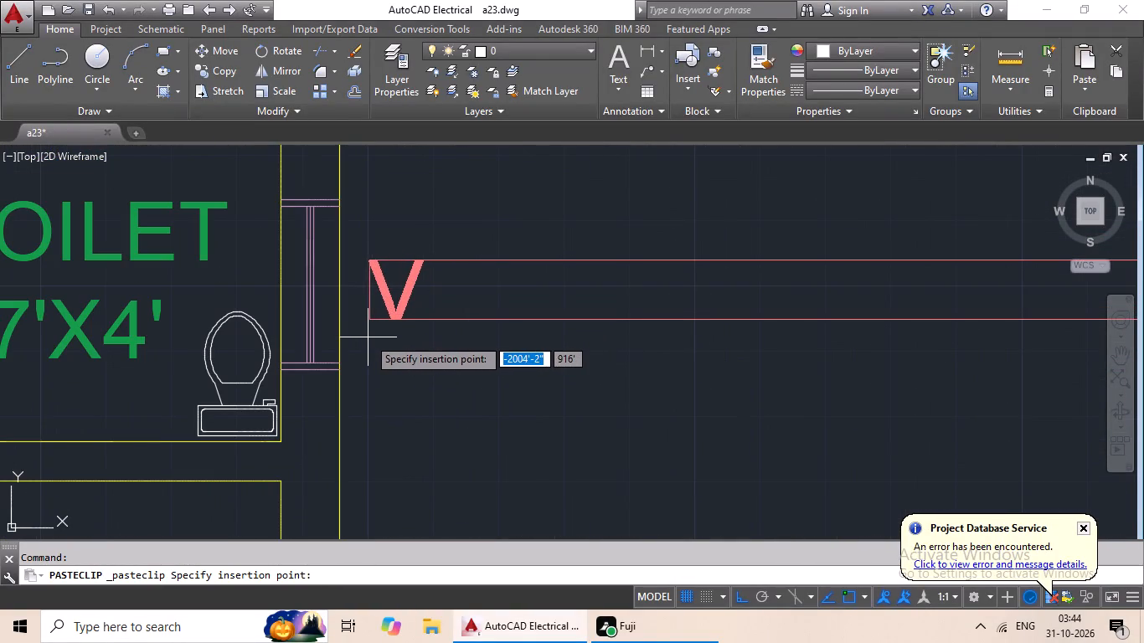
left_click(368, 337)
Paste a V label outside the right-hand wall opening of the fourth-row left flat's toilet.
key("ctrl+v")
scroll(446, 318, "down", 3, "ctrl")
middle_click_drag(449, 329, 461, 301)
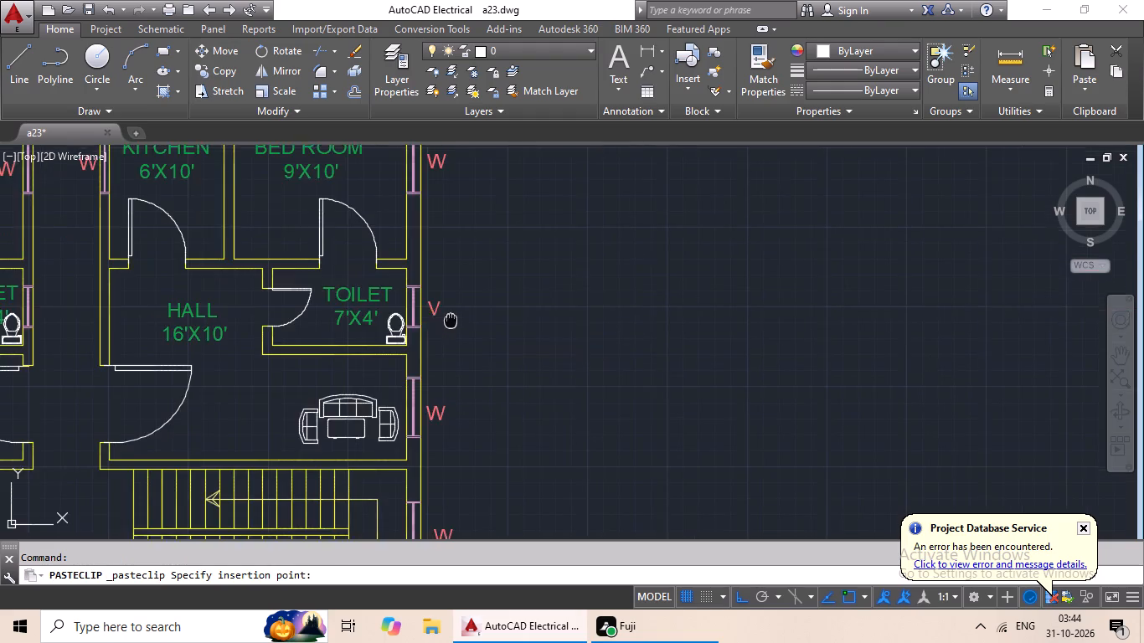
middle_click_drag(461, 301, 498, 215)
scroll(385, 321, "down", 1)
middle_click_drag(360, 304, 674, 450)
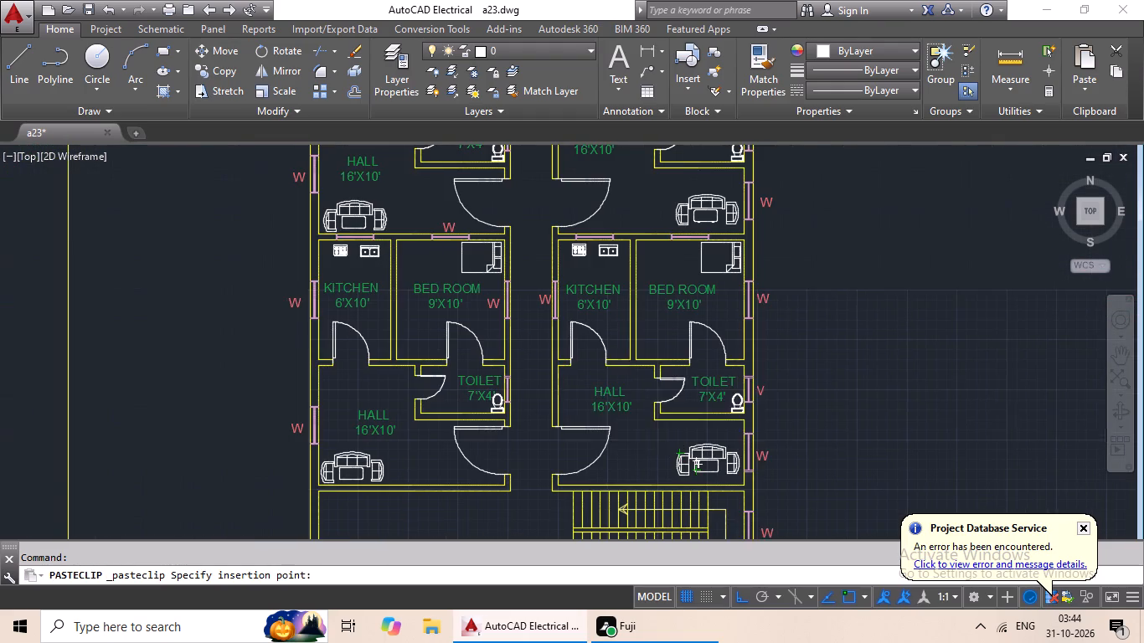
middle_click_drag(553, 405, 573, 318)
scroll(551, 319, "up", 4)
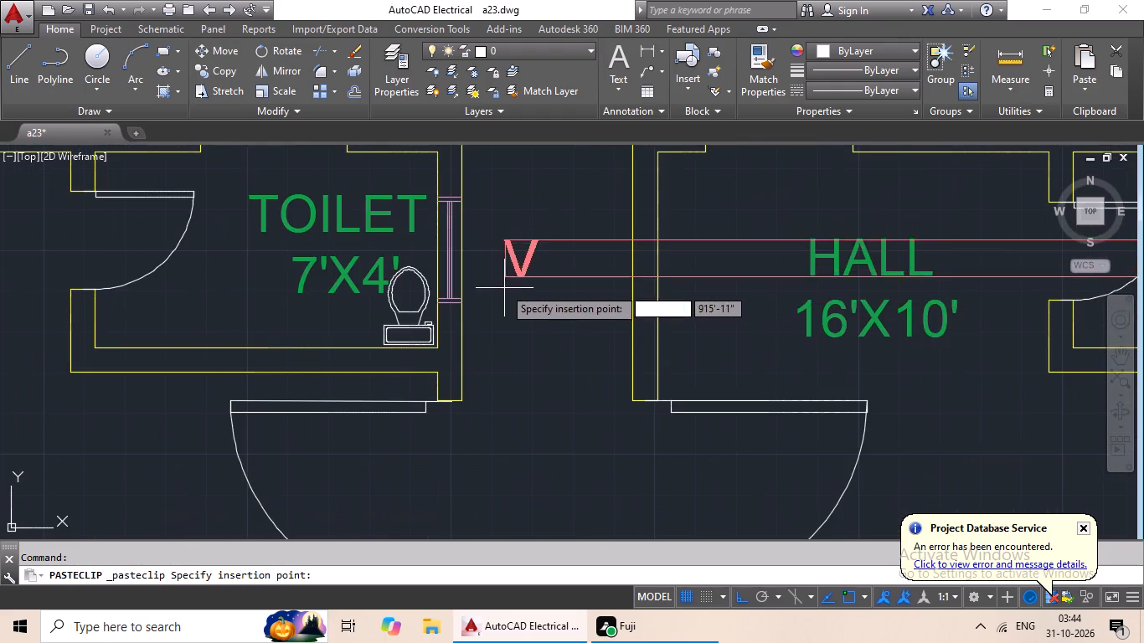
scroll(497, 283, "up", 2)
left_click(446, 288)
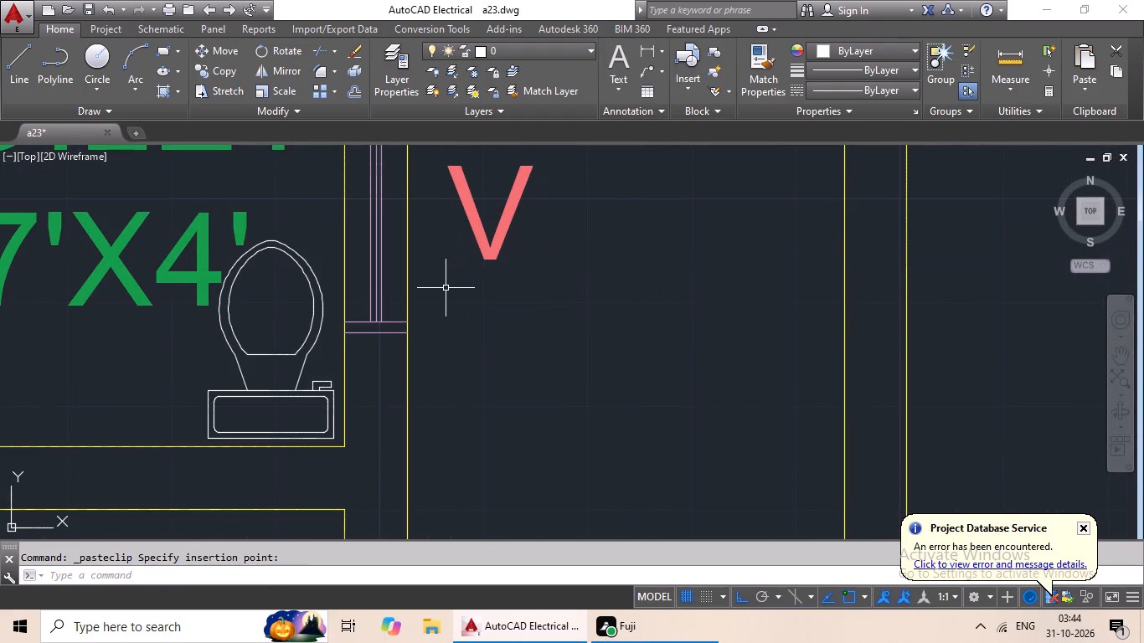
Paste a V label outside the right-hand wall opening of the third-row left flat's toilet.
key("ctrl+v")
scroll(497, 303, "down", 3, "ctrl")
scroll(530, 328, "down", 2)
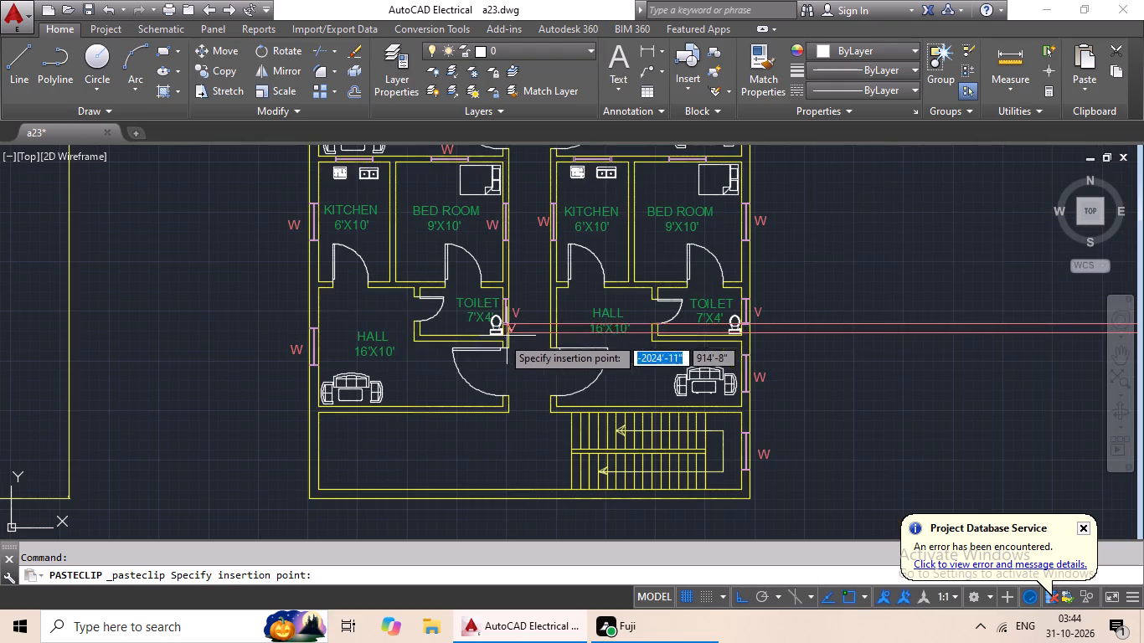
middle_click_drag(400, 281, 380, 378)
middle_click_drag(373, 303, 367, 386)
middle_click(367, 388)
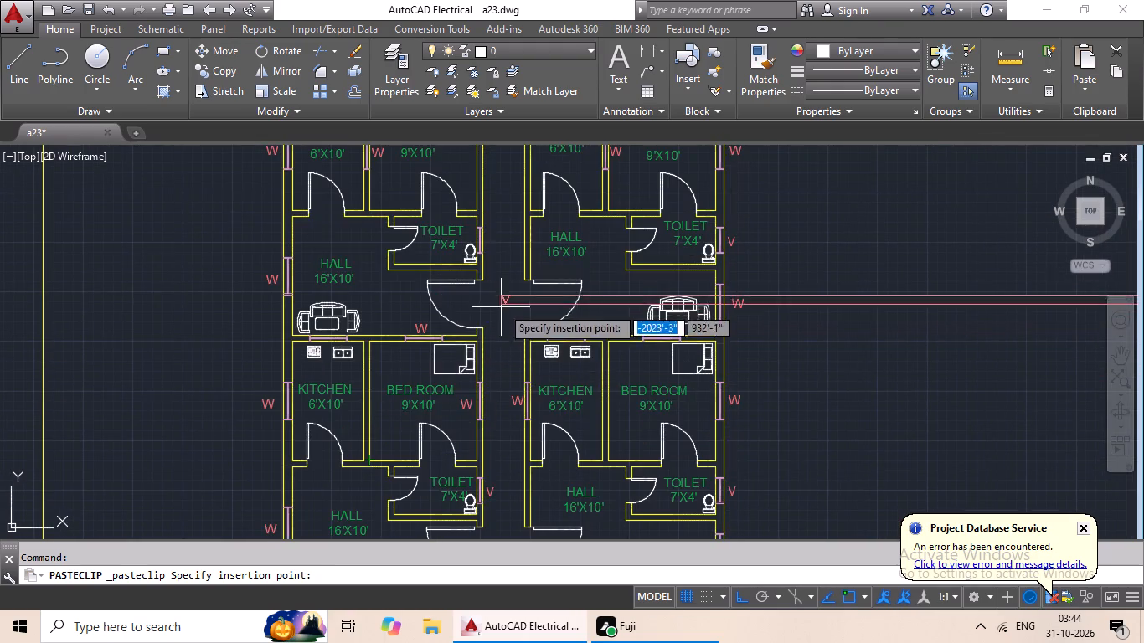
middle_click_drag(502, 303, 476, 368)
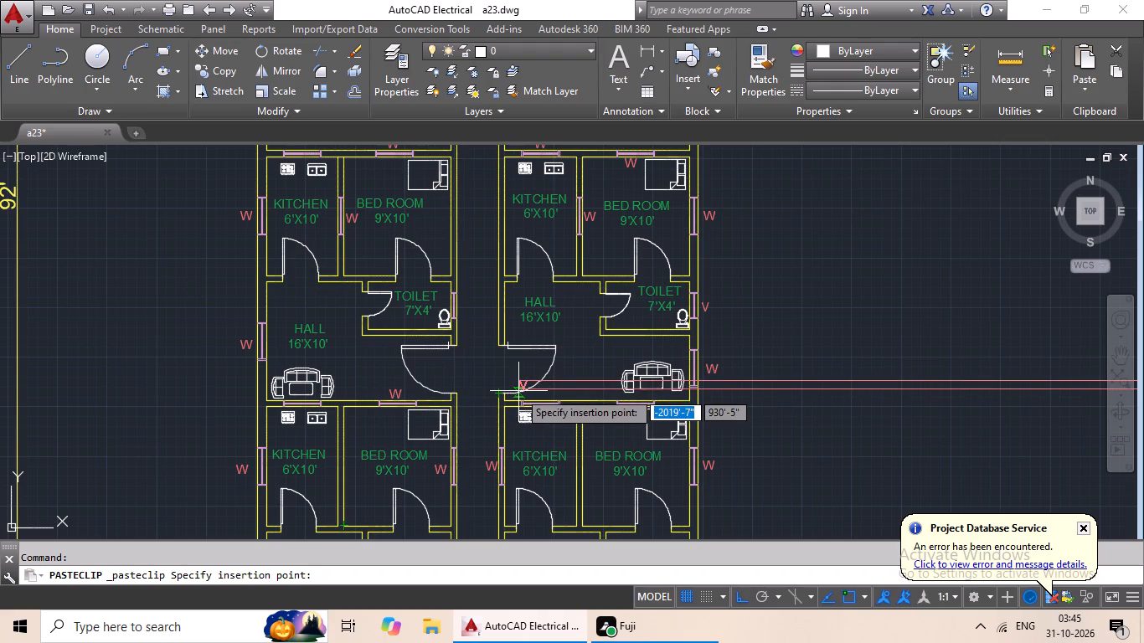
scroll(449, 295, "up", 2)
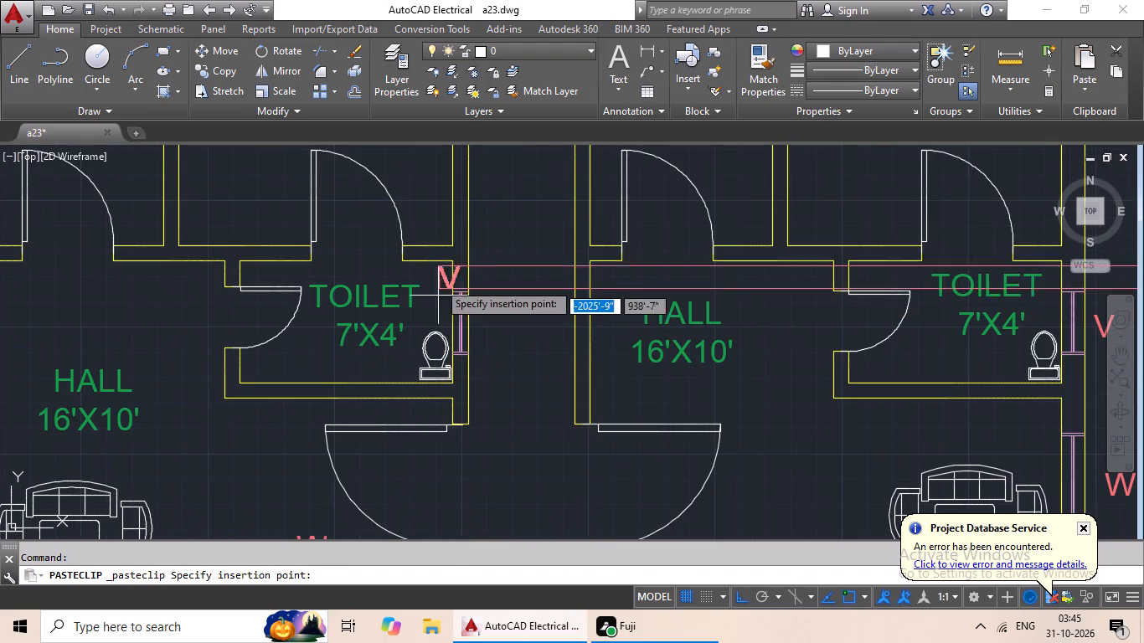
scroll(478, 327, "up", 2)
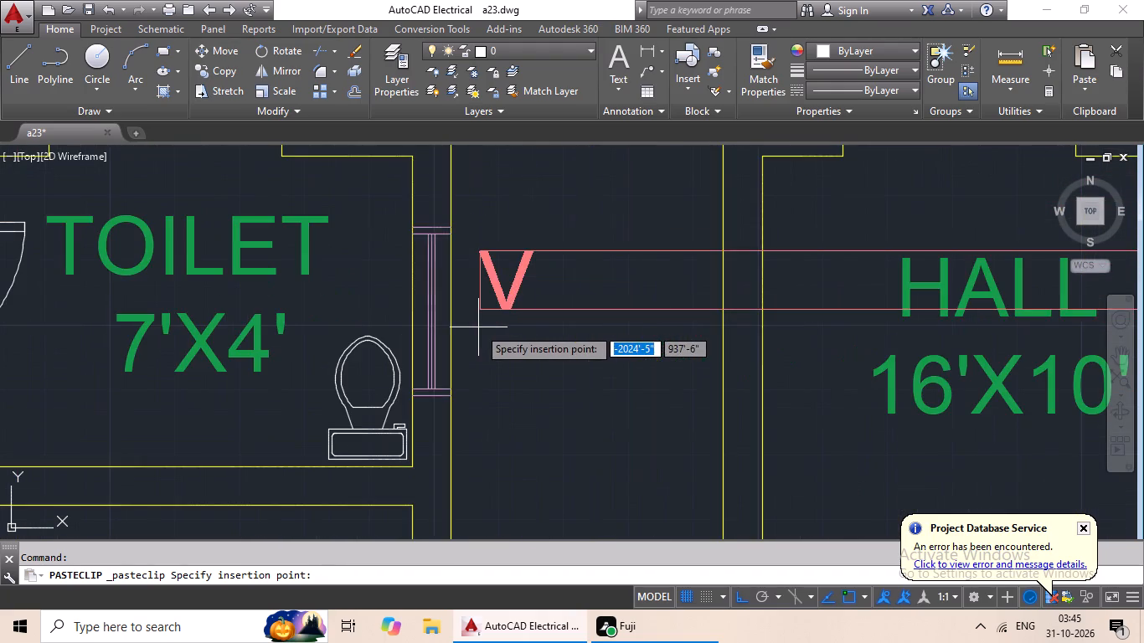
scroll(470, 336, "up", 2)
scroll(453, 394, "down", 1)
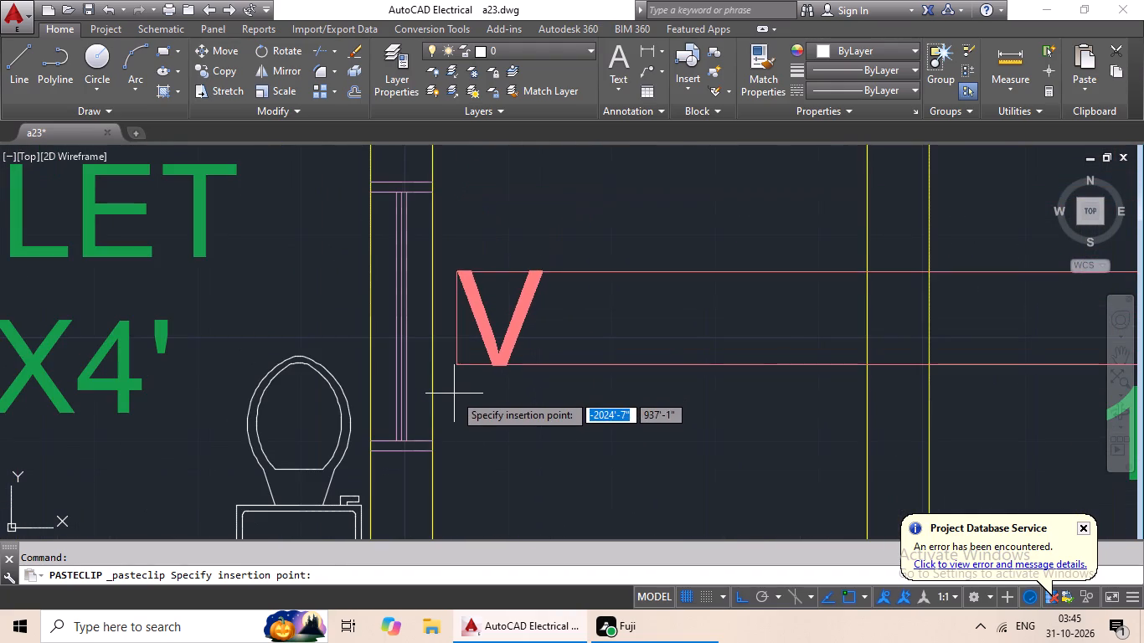
left_click(446, 397)
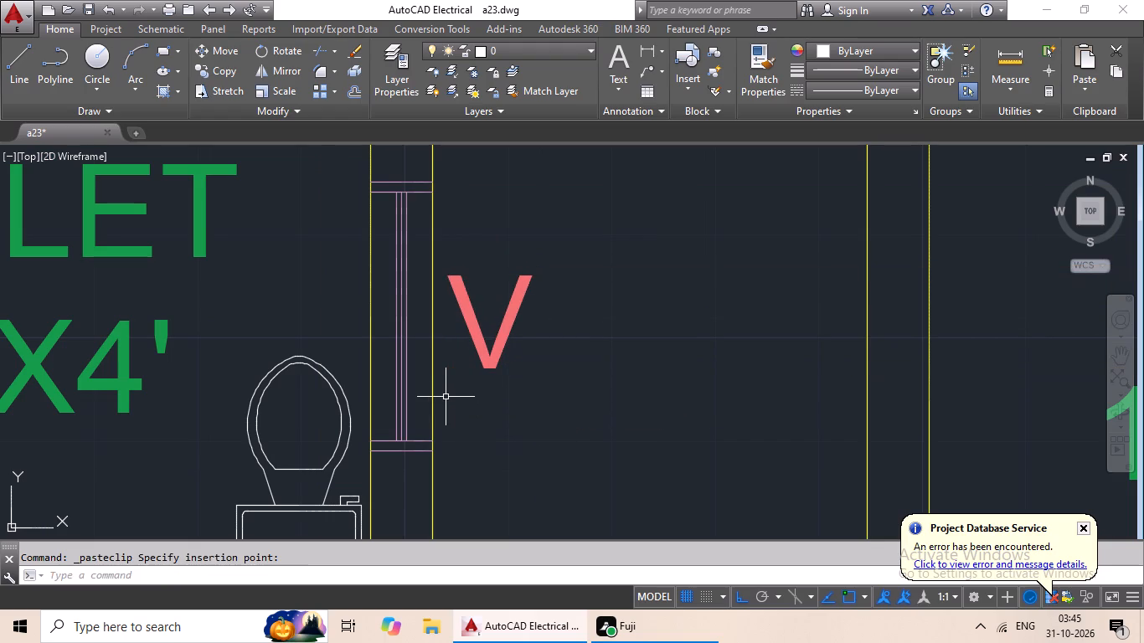
Paste a V label outside the right-hand wall opening of the second-row left flat's toilet.
key("ctrl+v")
scroll(559, 373, "down", 2, "ctrl")
scroll(559, 373, "down", 2)
middle_click_drag(549, 315, 482, 379)
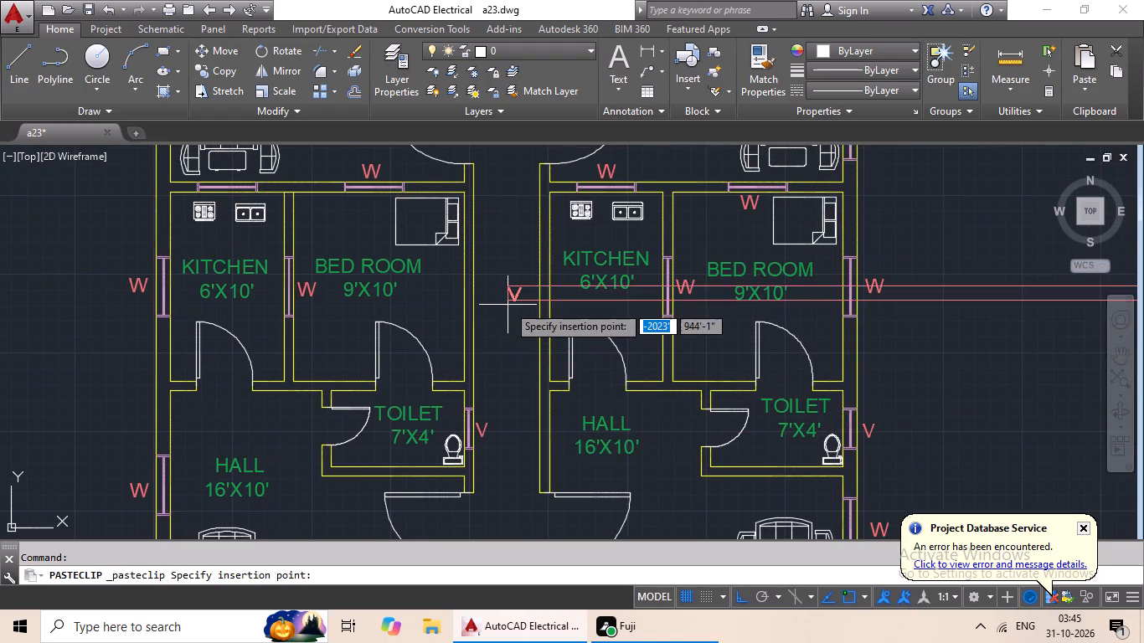
scroll(508, 303, "down", 2)
middle_click_drag(508, 303, 459, 187)
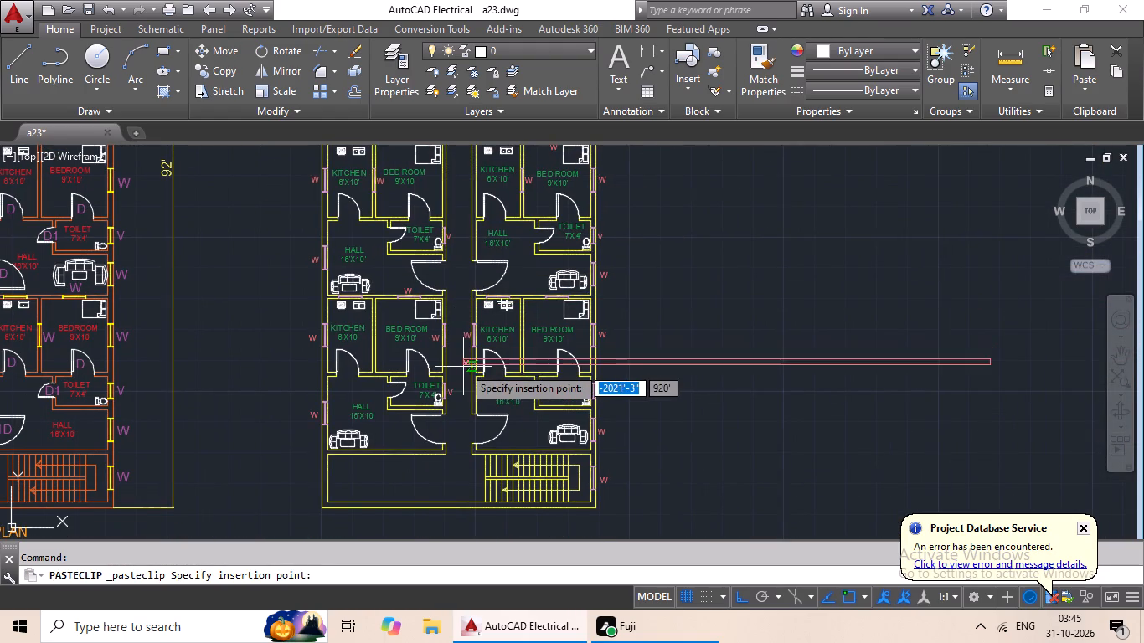
scroll(389, 388, "up", 3)
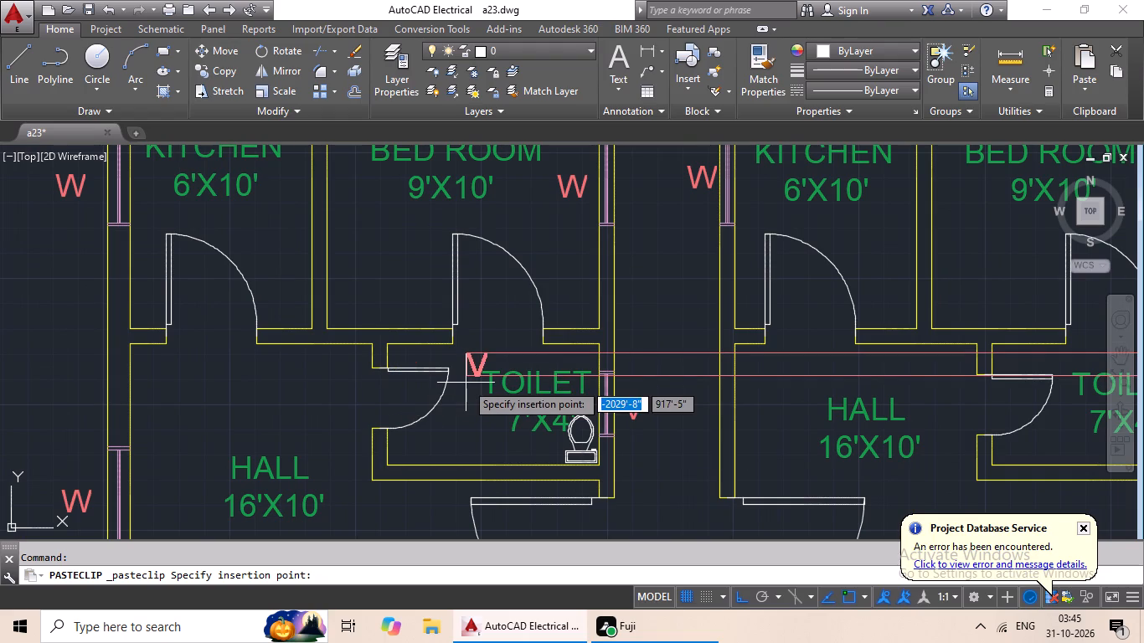
scroll(554, 382, "down", 2)
middle_click_drag(598, 385, 475, 366)
middle_click_drag(704, 317, 703, 312)
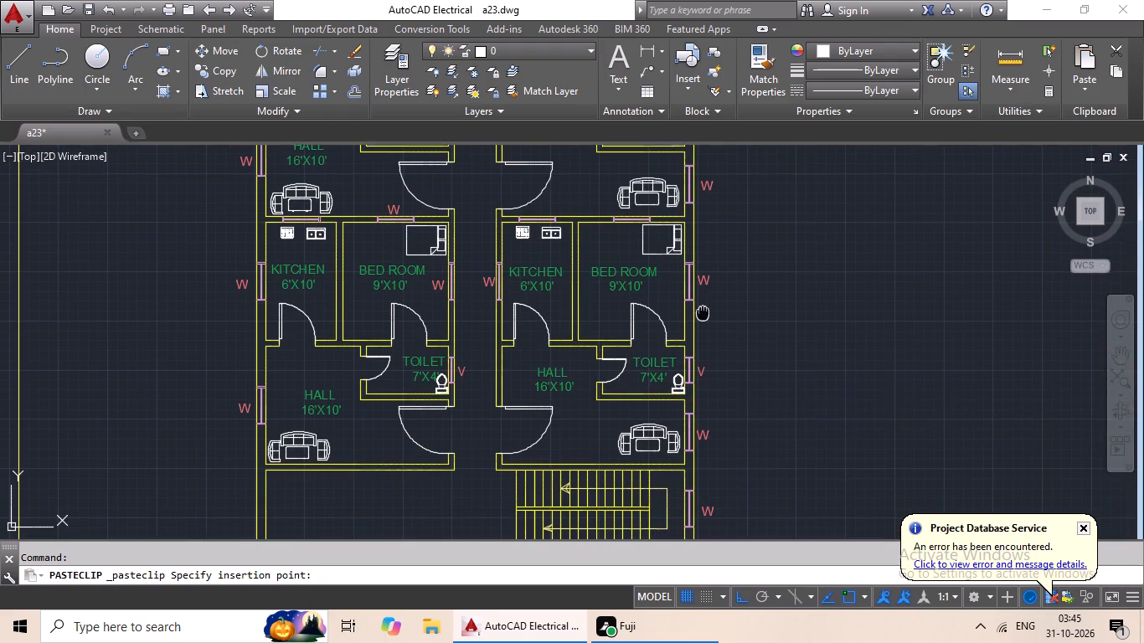
middle_click_drag(703, 312, 693, 283)
middle_click_drag(453, 352, 439, 439)
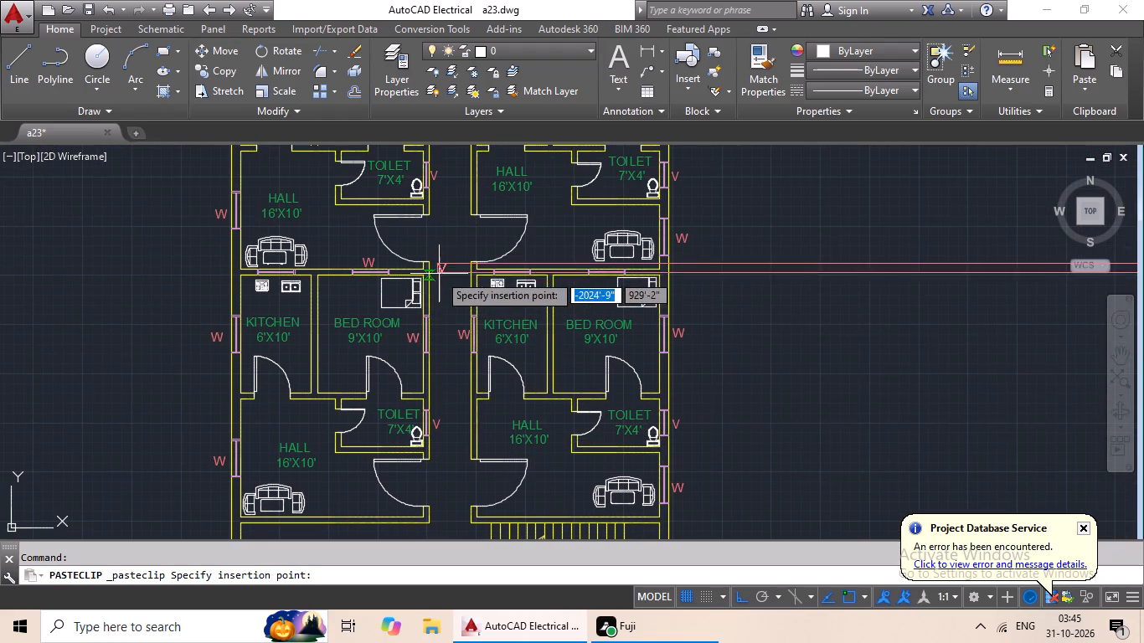
middle_click_drag(439, 274, 431, 307)
middle_click_drag(440, 274, 425, 358)
middle_click_drag(409, 277, 409, 373)
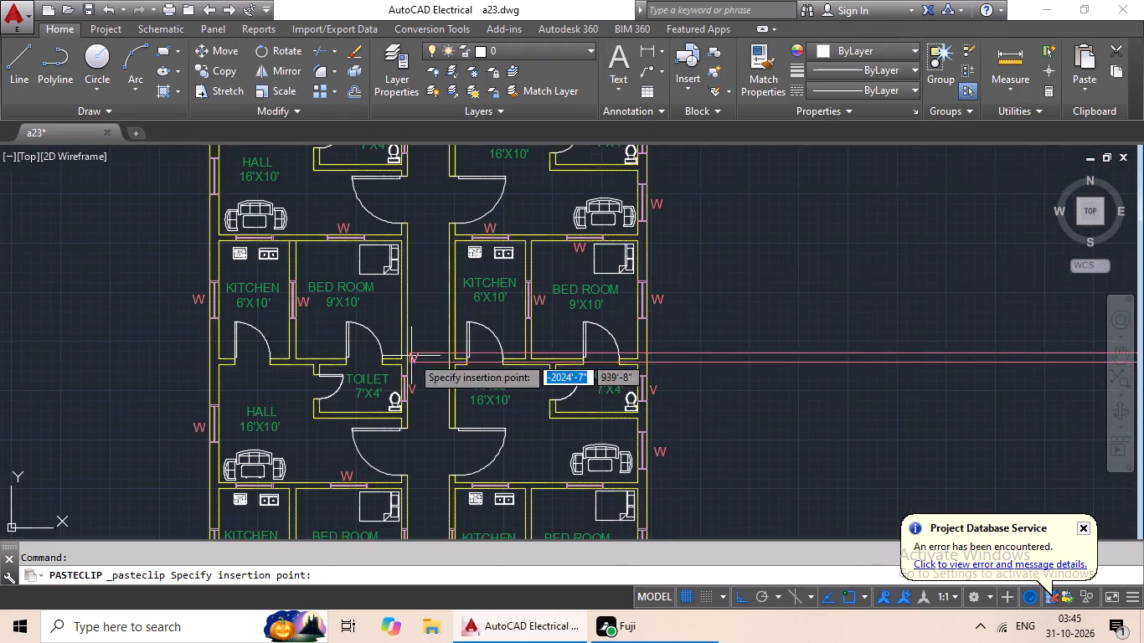
middle_click_drag(400, 274, 392, 369)
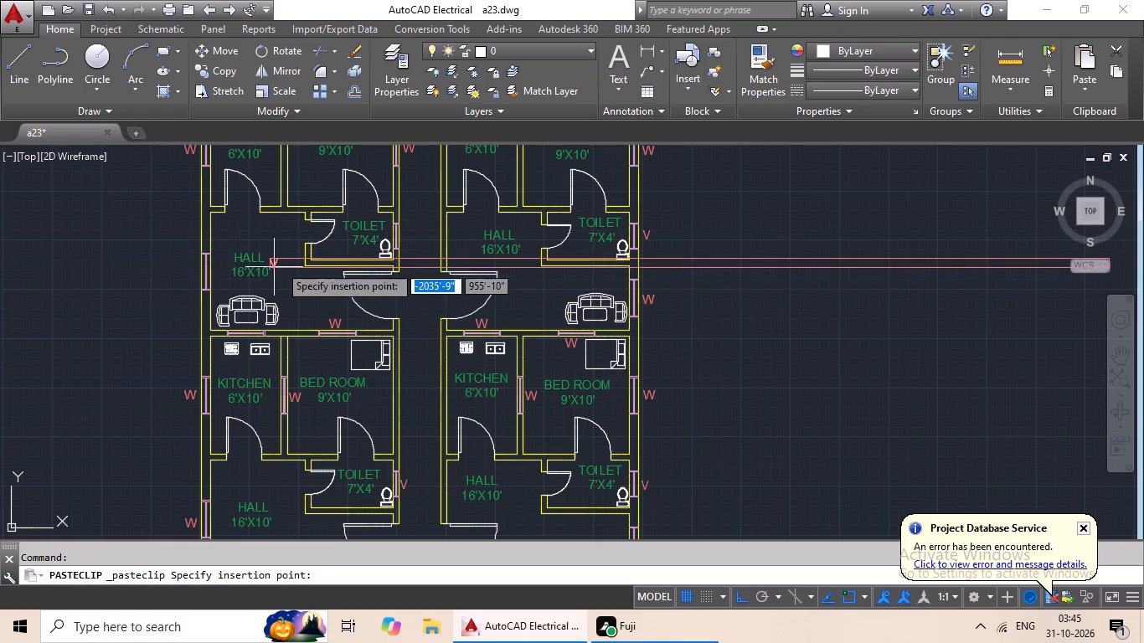
middle_click_drag(302, 265, 306, 361)
scroll(415, 335, "up", 2)
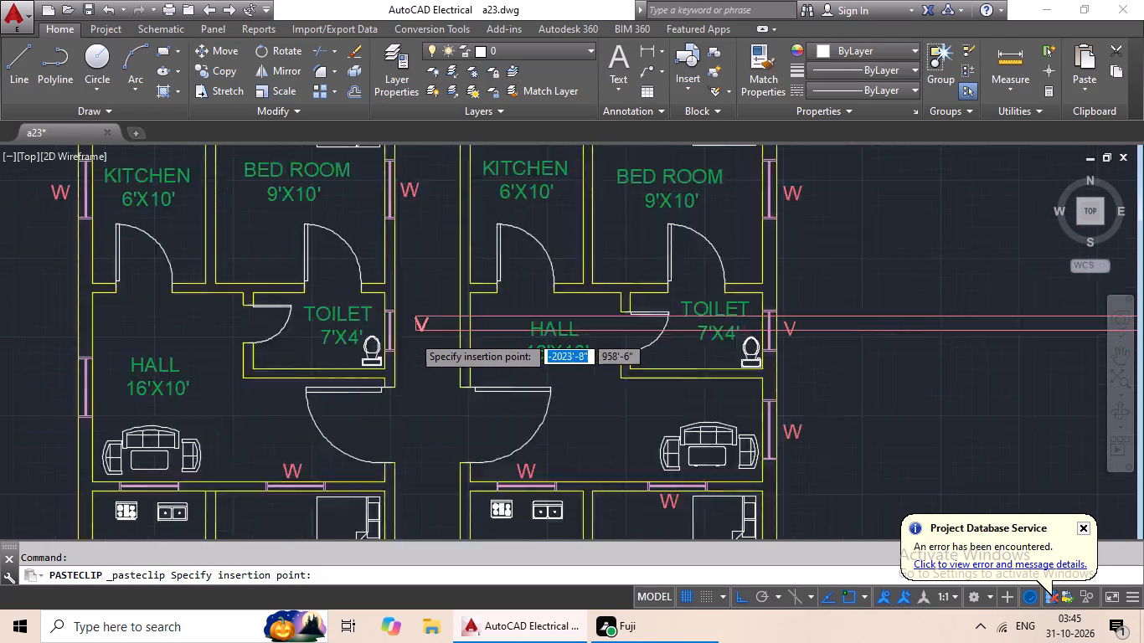
scroll(412, 335, "up", 4)
left_click(314, 416)
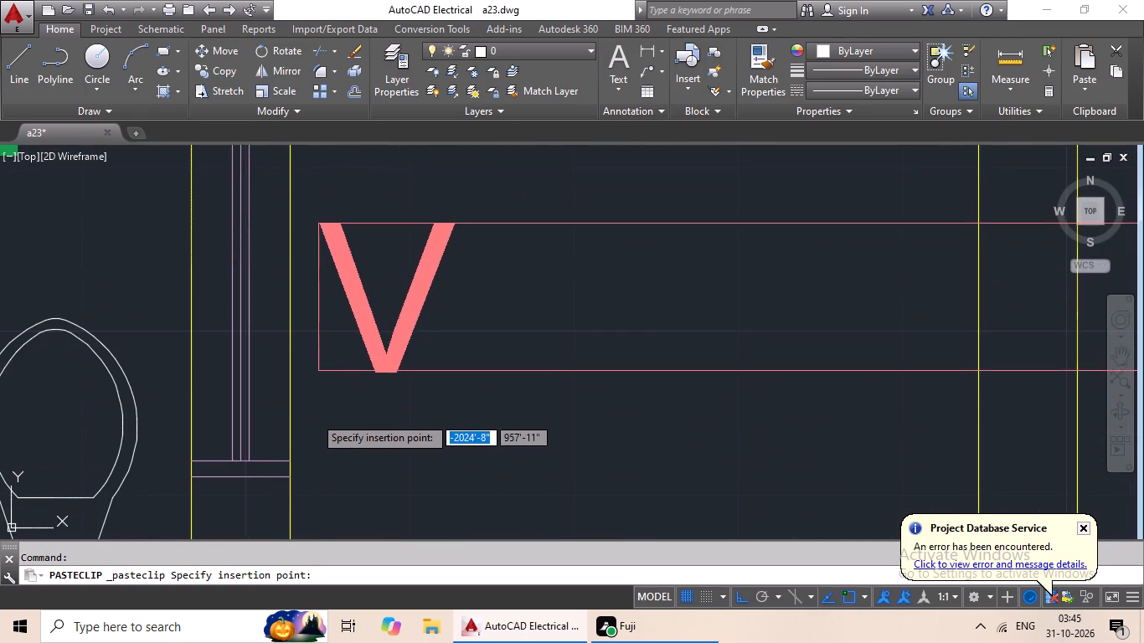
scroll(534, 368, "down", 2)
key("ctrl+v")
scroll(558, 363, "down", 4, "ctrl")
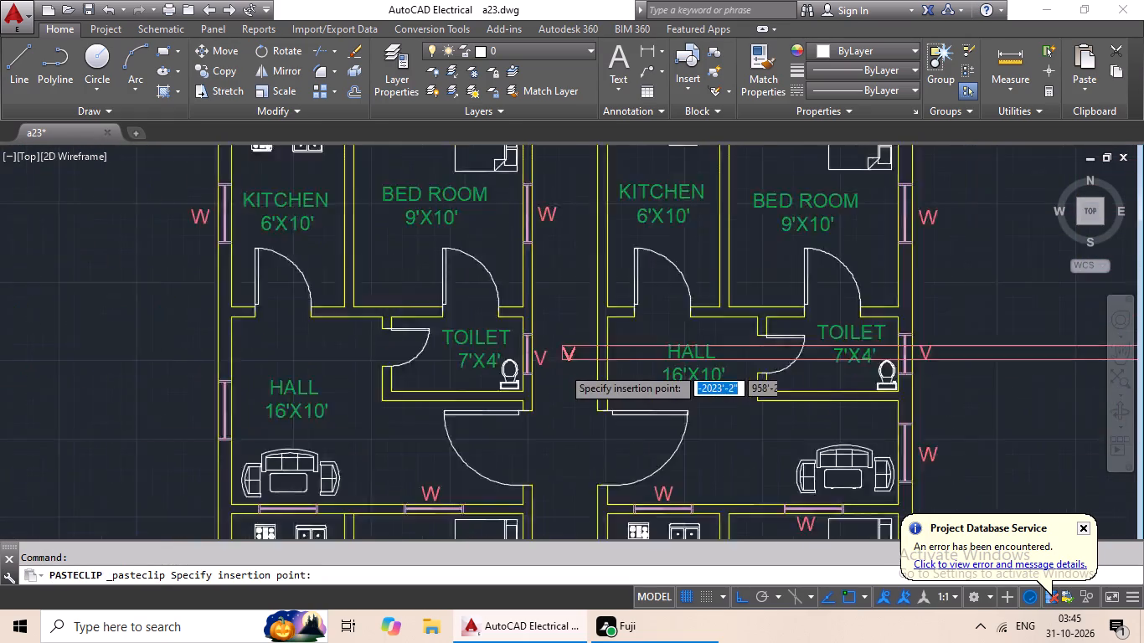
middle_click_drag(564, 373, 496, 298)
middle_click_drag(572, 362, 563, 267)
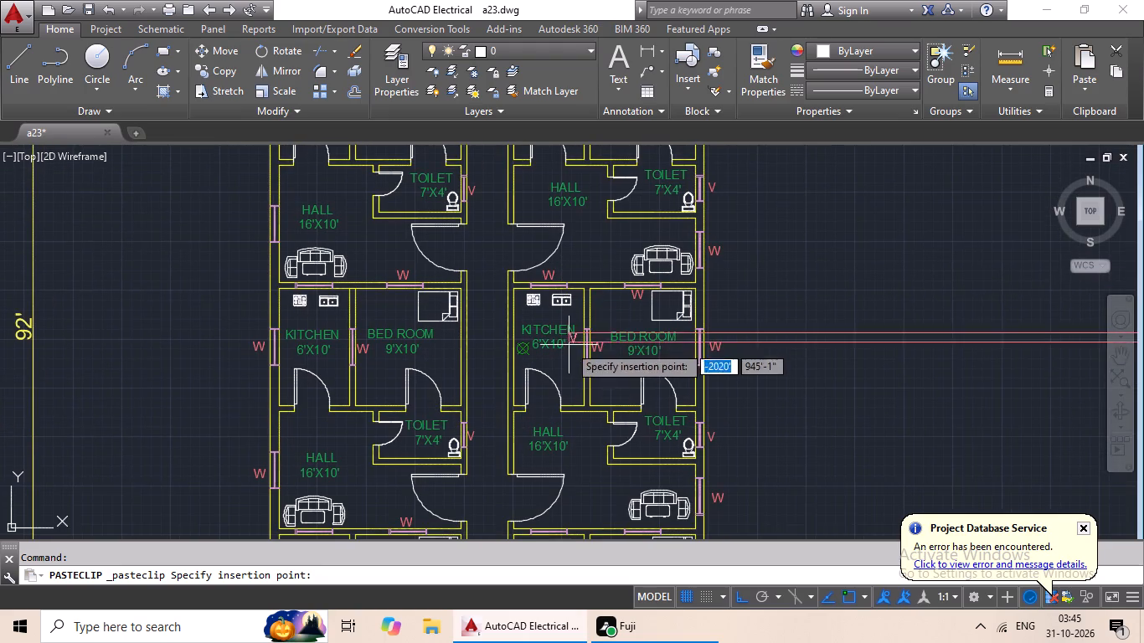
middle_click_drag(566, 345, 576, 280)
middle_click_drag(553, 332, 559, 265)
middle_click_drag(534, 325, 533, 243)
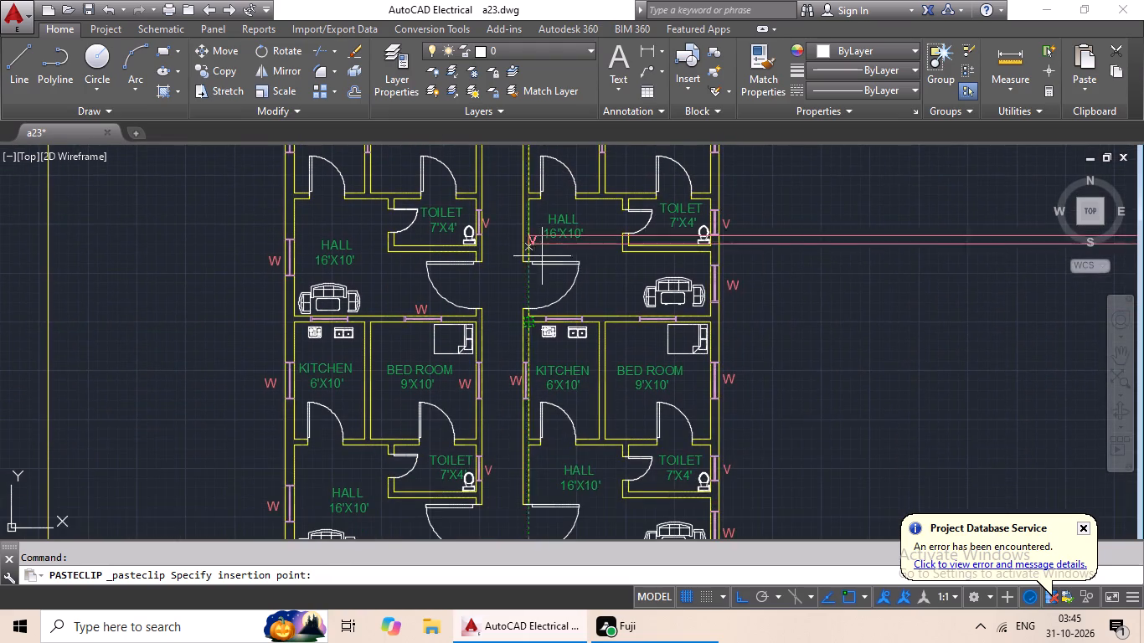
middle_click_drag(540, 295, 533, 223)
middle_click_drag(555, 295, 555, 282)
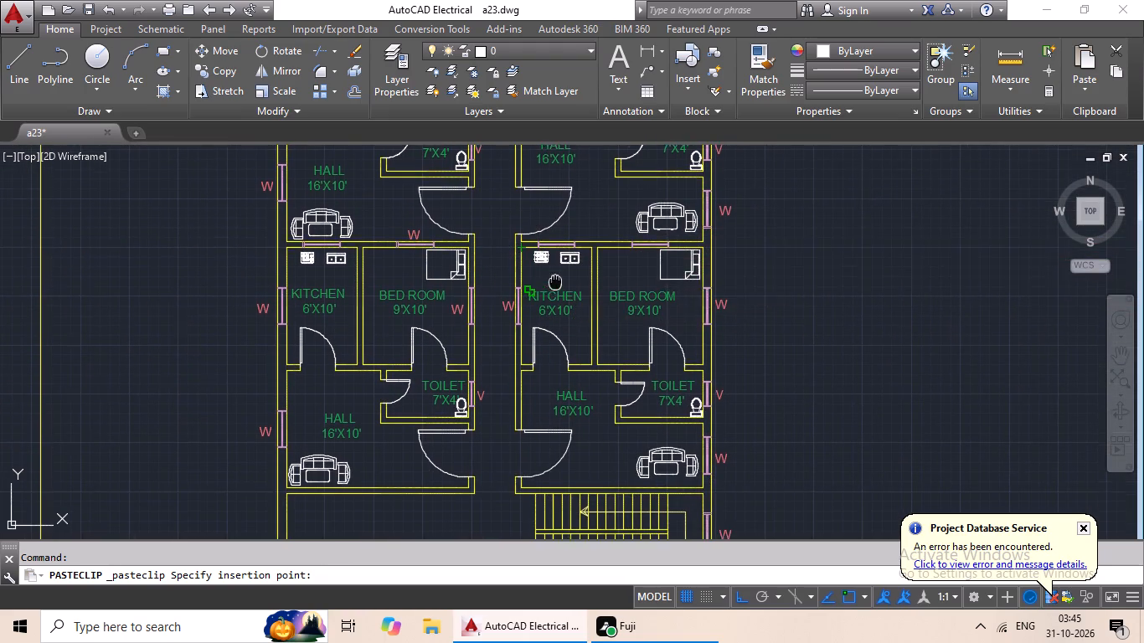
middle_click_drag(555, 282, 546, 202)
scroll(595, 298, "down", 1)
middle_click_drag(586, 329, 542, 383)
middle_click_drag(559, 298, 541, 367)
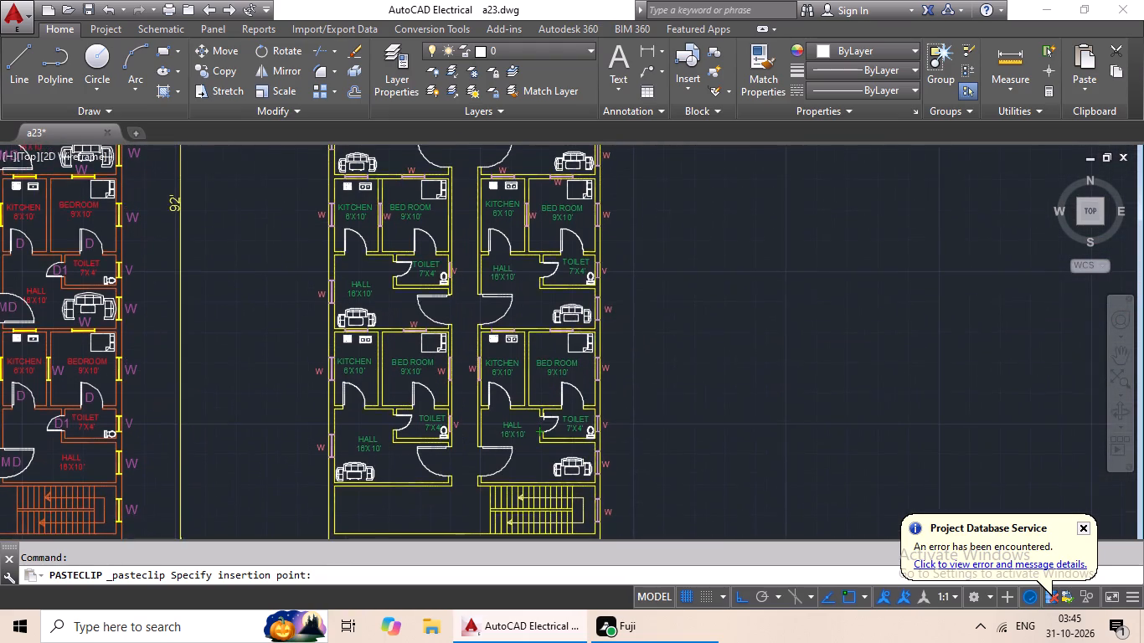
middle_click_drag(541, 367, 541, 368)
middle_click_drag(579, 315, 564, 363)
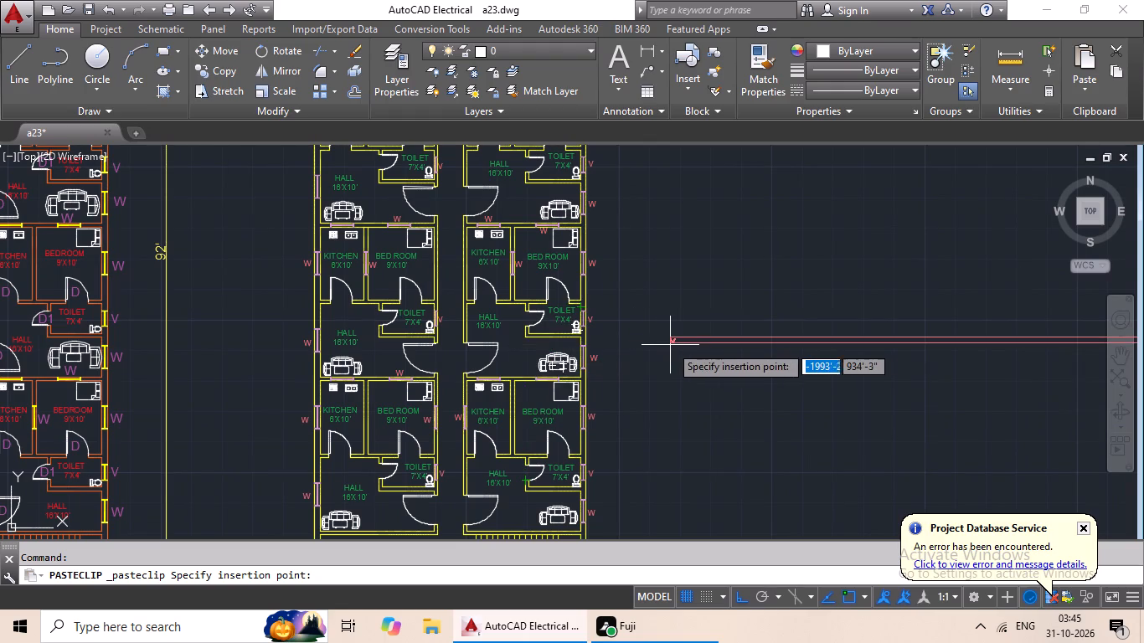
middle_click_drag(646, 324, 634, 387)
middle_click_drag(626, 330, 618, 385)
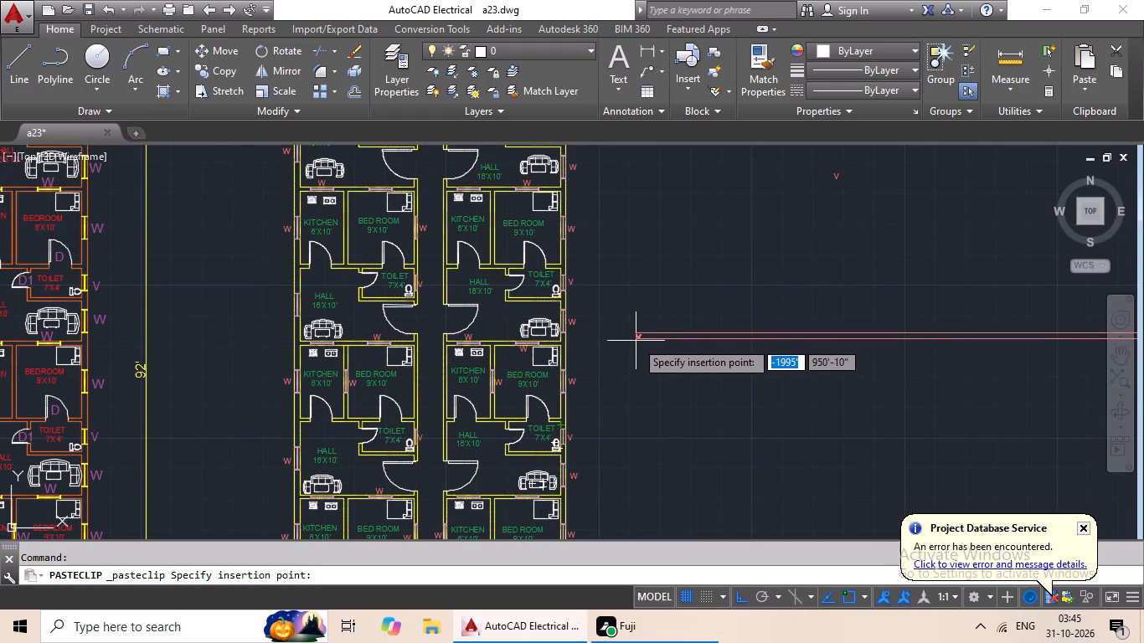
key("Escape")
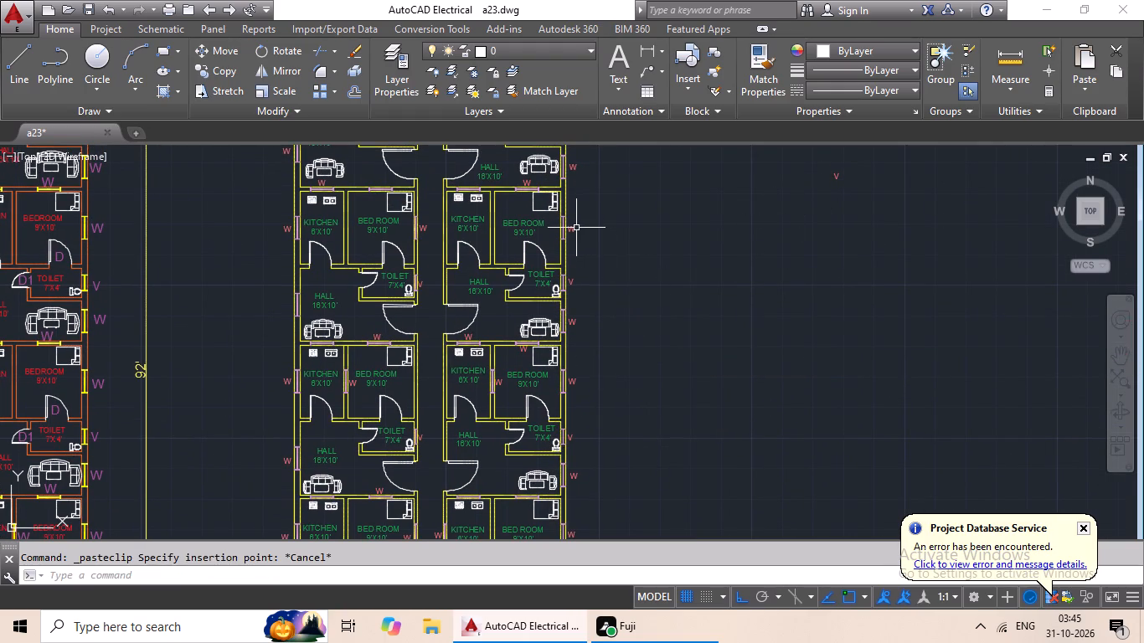
Copy the W label beside the second-row right flat's bedroom and paste it outside the second-row left flat's hall window.
left_click(576, 228)
key("ctrl+c")
key("ctrl+v")
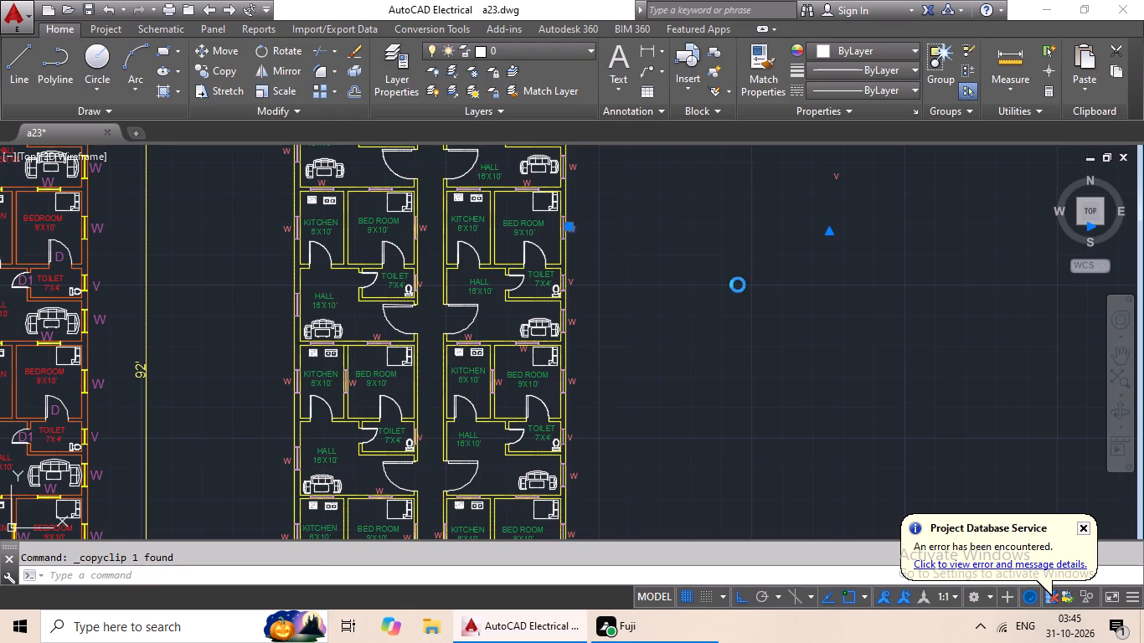
scroll(267, 330, "up", 4)
middle_click_drag(306, 260, 298, 384)
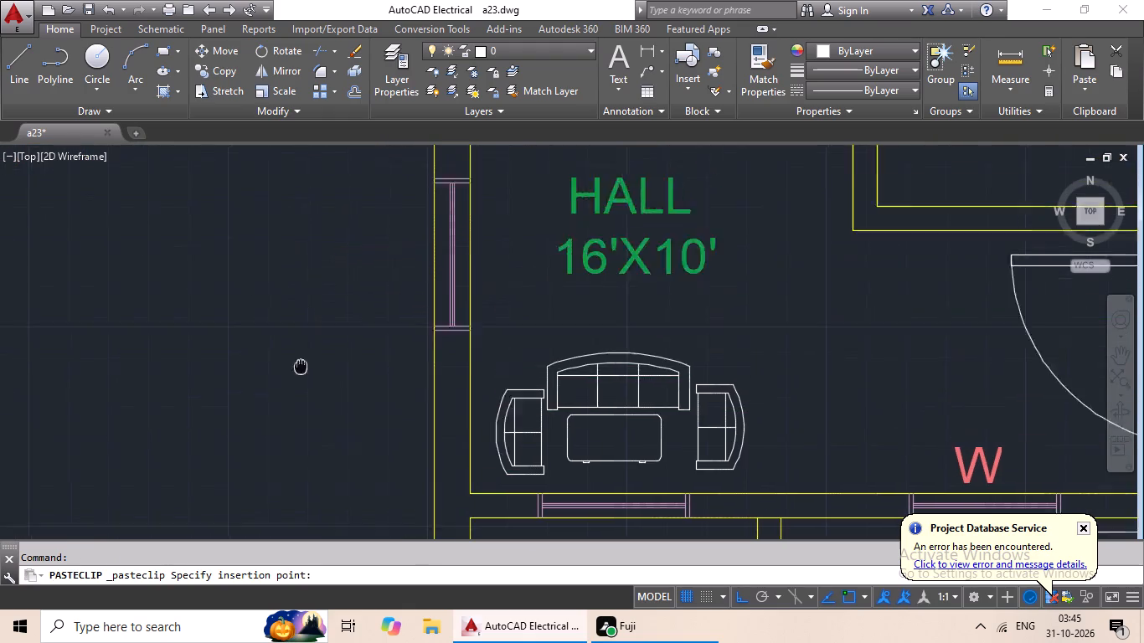
middle_click_drag(298, 384, 298, 399)
left_click(359, 321)
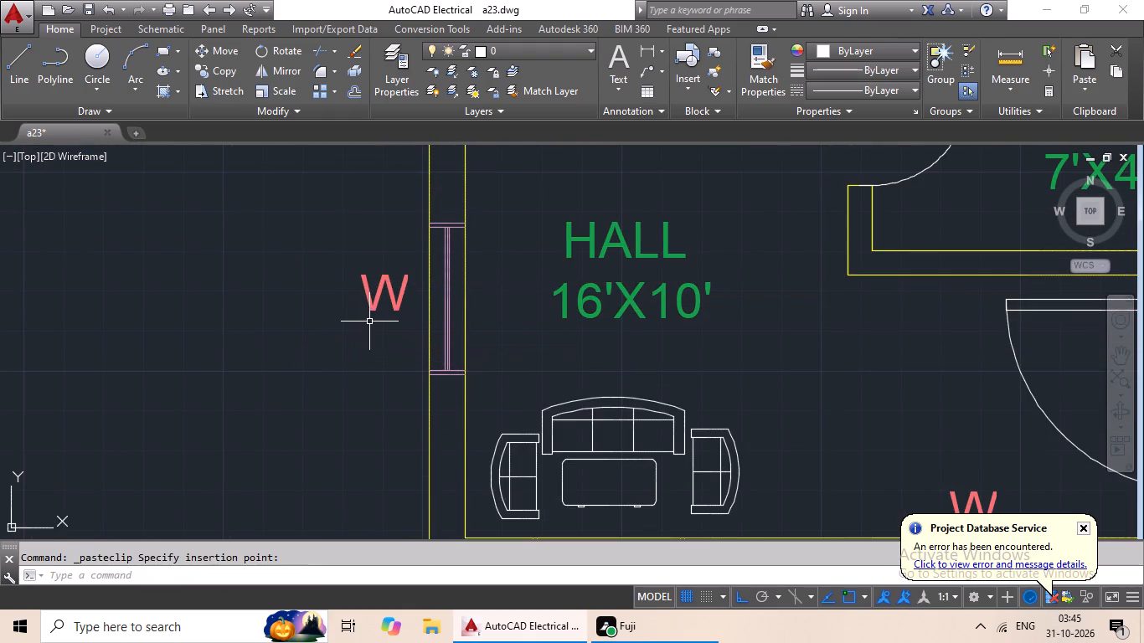
Paste a W label above the upper-wall window of the second-row left flat's bedroom.
key("ctrl+v")
scroll(447, 329, "down", 3)
middle_click_drag(486, 325, 425, 374)
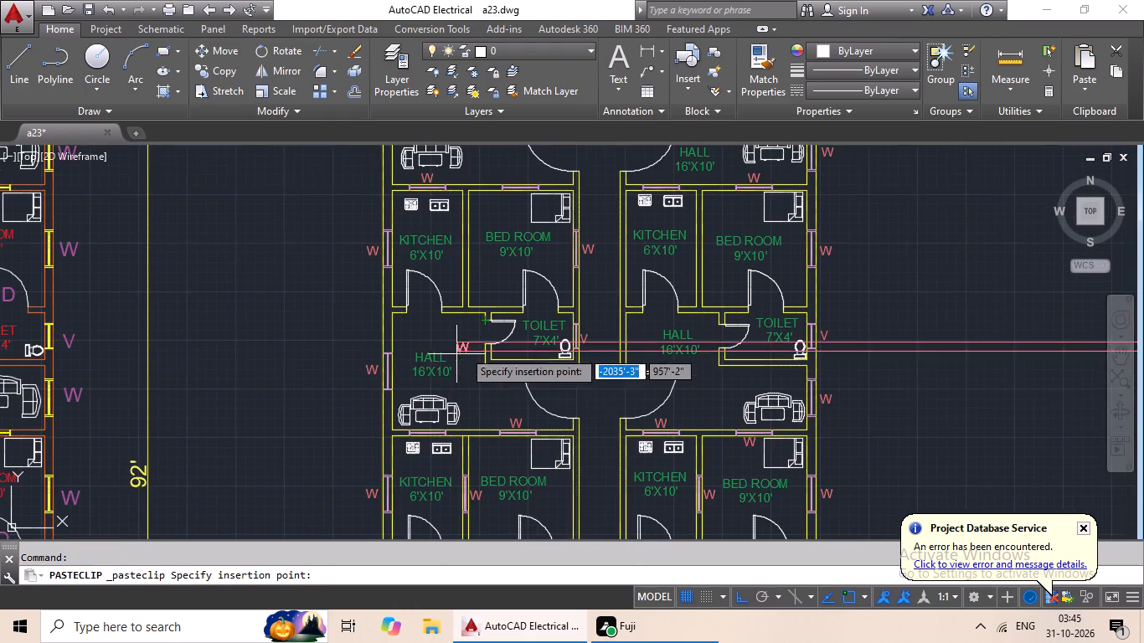
middle_click_drag(480, 337, 419, 379)
middle_click_drag(459, 295, 425, 386)
scroll(438, 318, "up", 3)
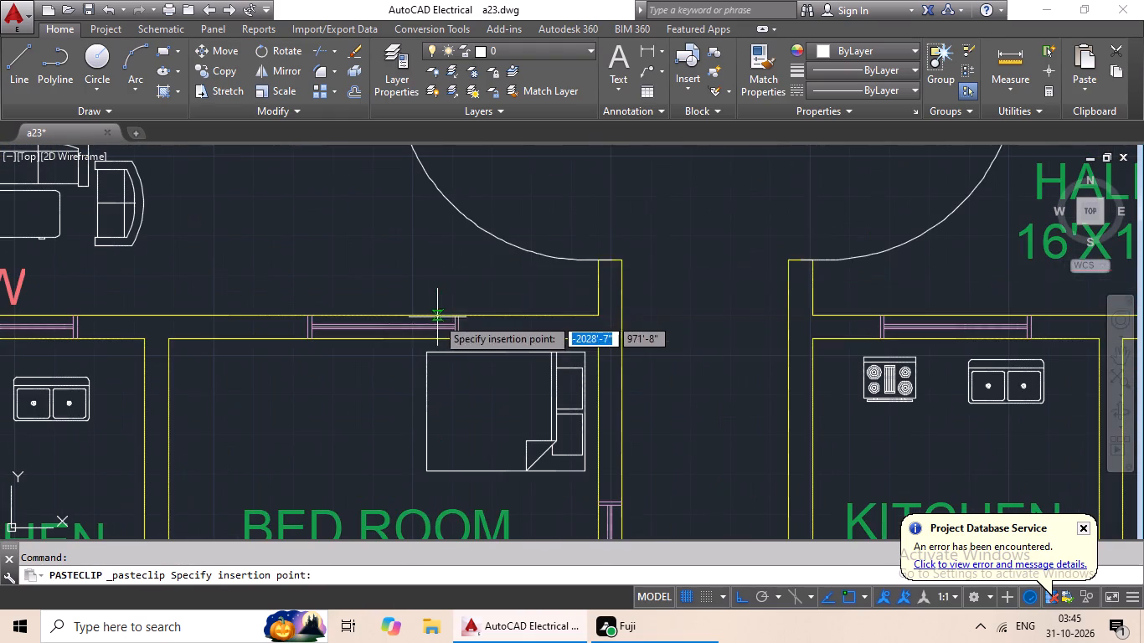
left_click(354, 315)
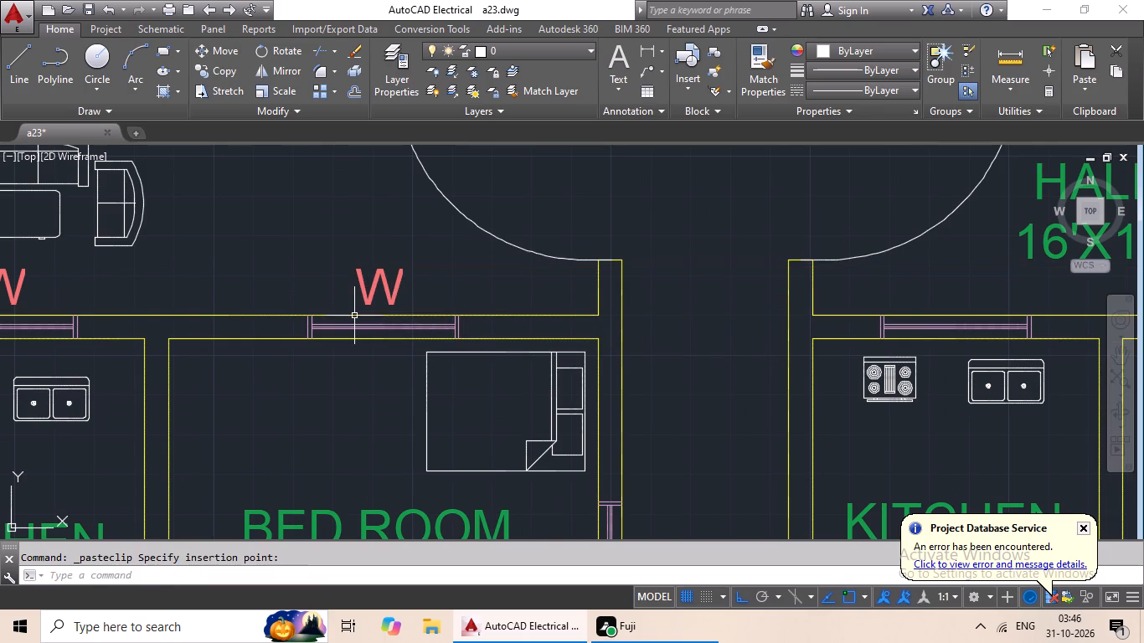
Paste a W label above the upper-wall window of the second-row right flat's kitchen.
key("ctrl+v")
scroll(410, 326, "down", 3, "ctrl")
middle_click_drag(467, 317, 430, 416)
middle_click_drag(451, 337, 431, 388)
middle_click_drag(450, 366, 450, 223)
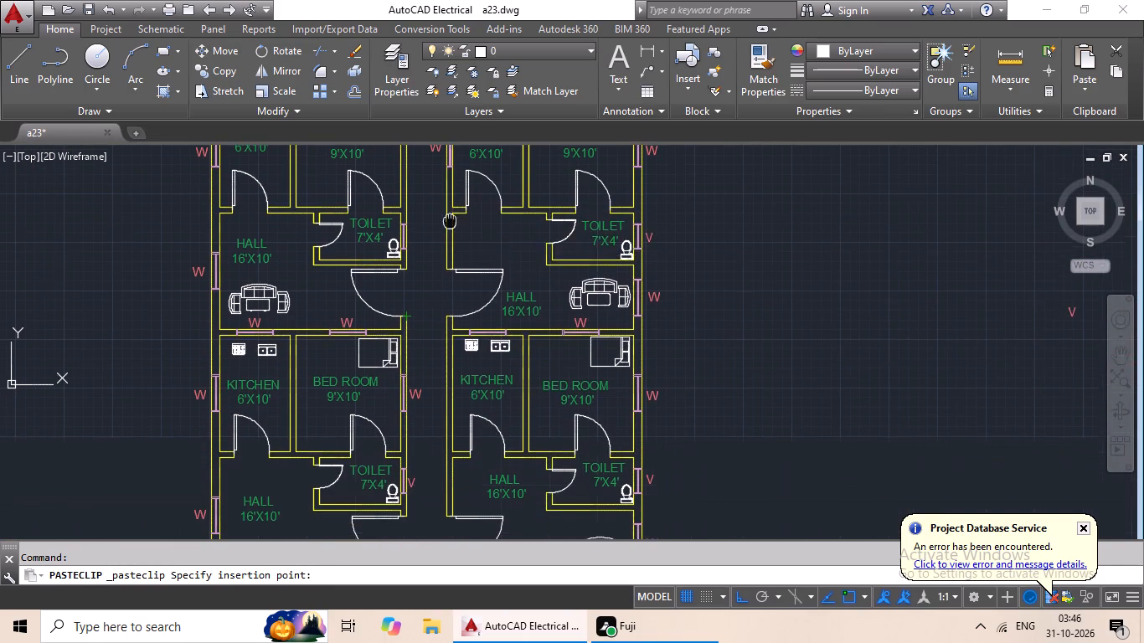
scroll(492, 321, "up", 4)
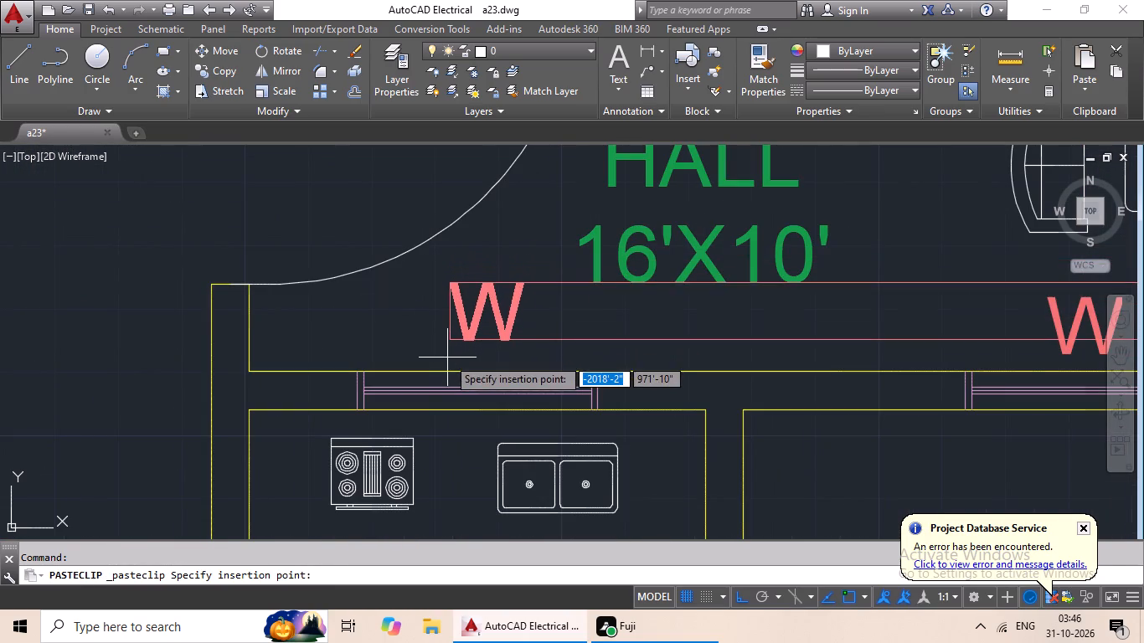
left_click(441, 371)
Paste a W label above the upper-wall window of the fourth-row right flat's kitchen.
scroll(576, 325, "down", 2)
middle_click_drag(602, 345, 533, 234)
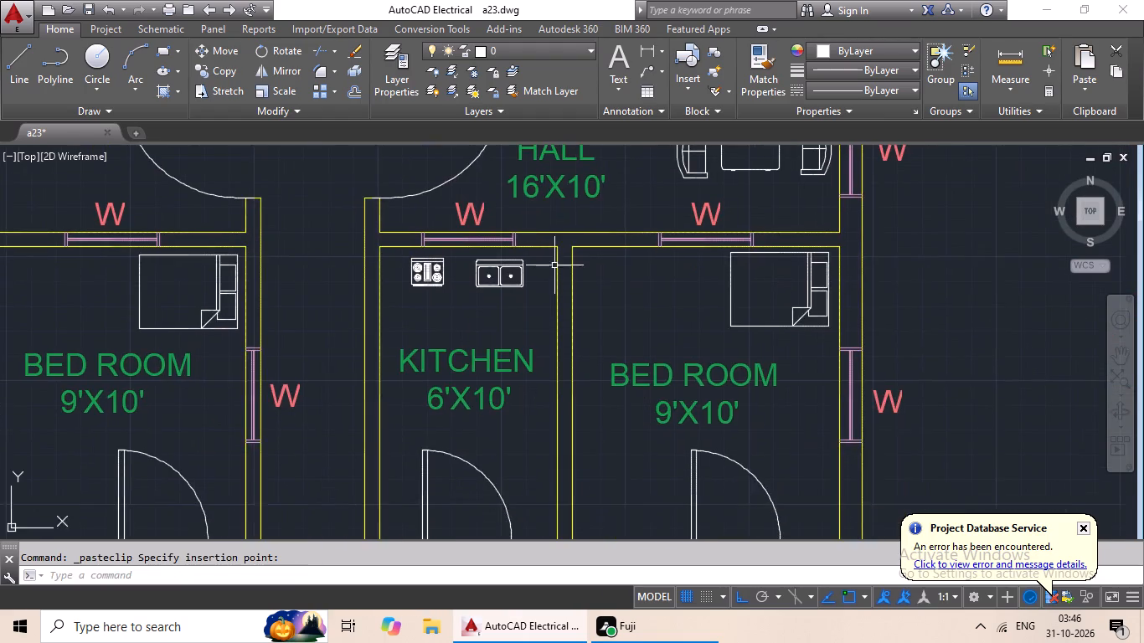
scroll(563, 316, "down", 2)
middle_click_drag(576, 358, 519, 264)
middle_click_drag(542, 284, 527, 205)
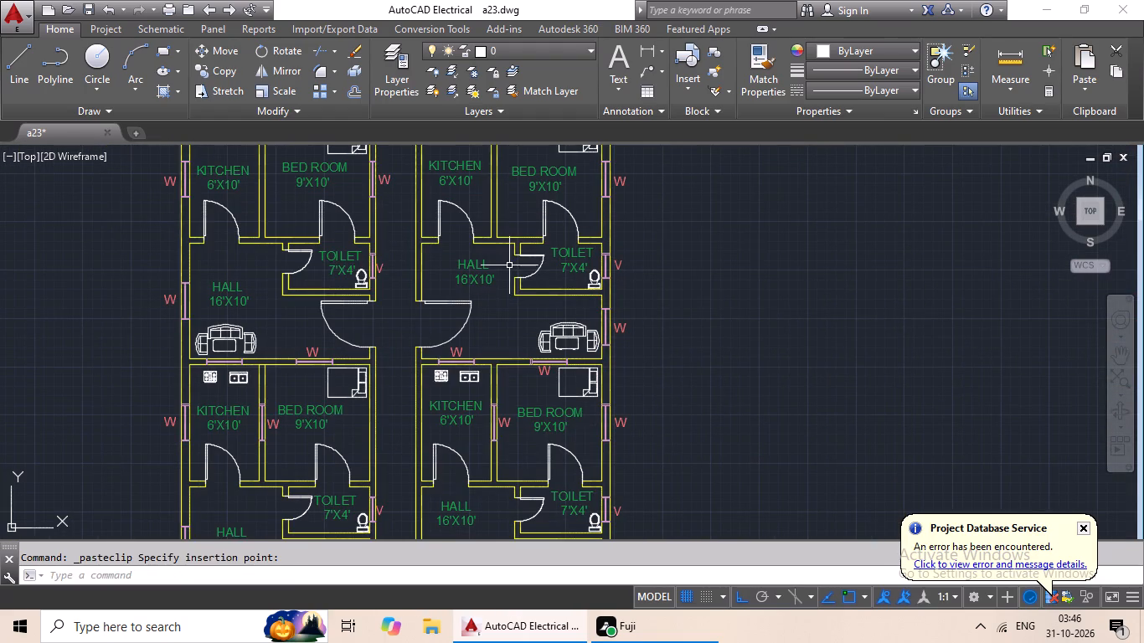
middle_click_drag(512, 274, 506, 204)
middle_click_drag(526, 266, 521, 219)
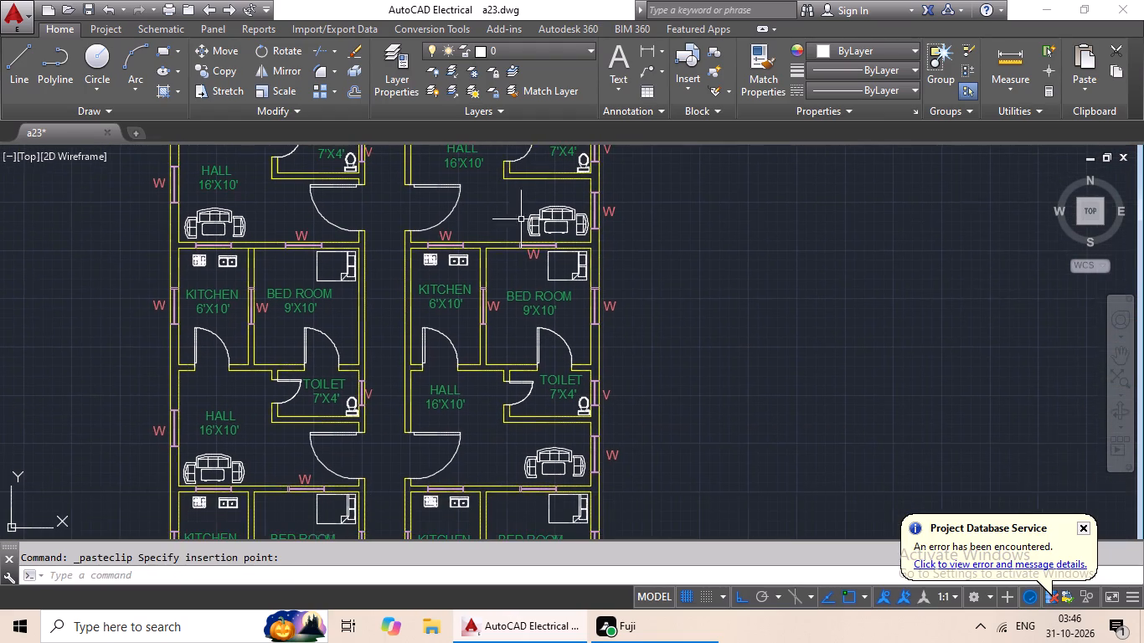
middle_click_drag(510, 277, 506, 223)
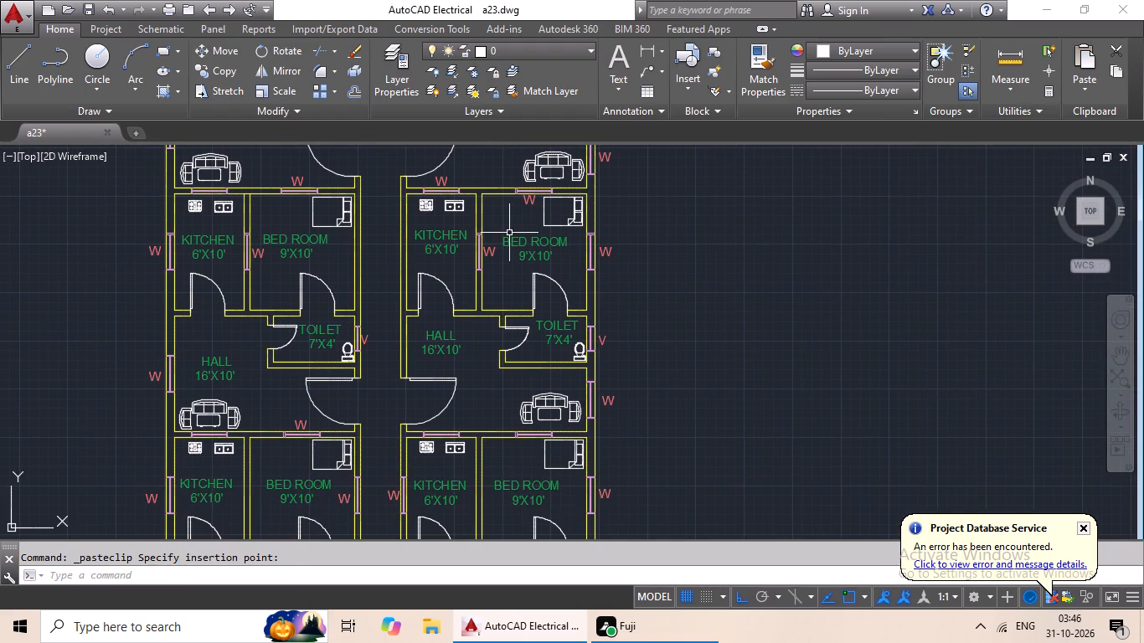
key("ctrl+v")
middle_click_drag(520, 405, 509, 353)
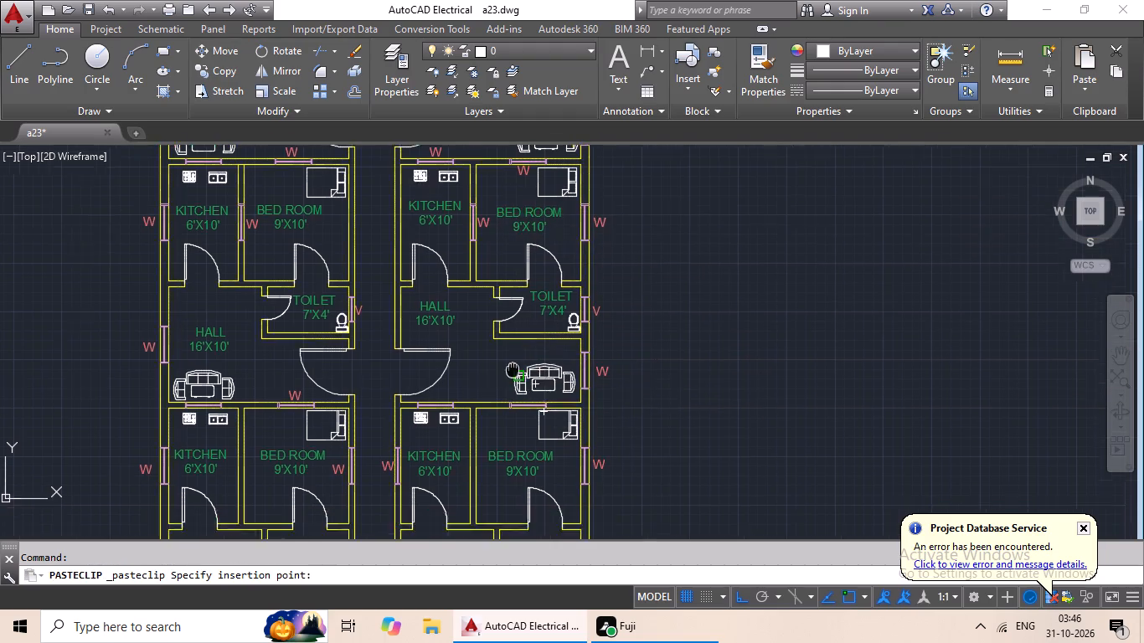
middle_click_drag(509, 353, 504, 280)
scroll(488, 288, "up", 2)
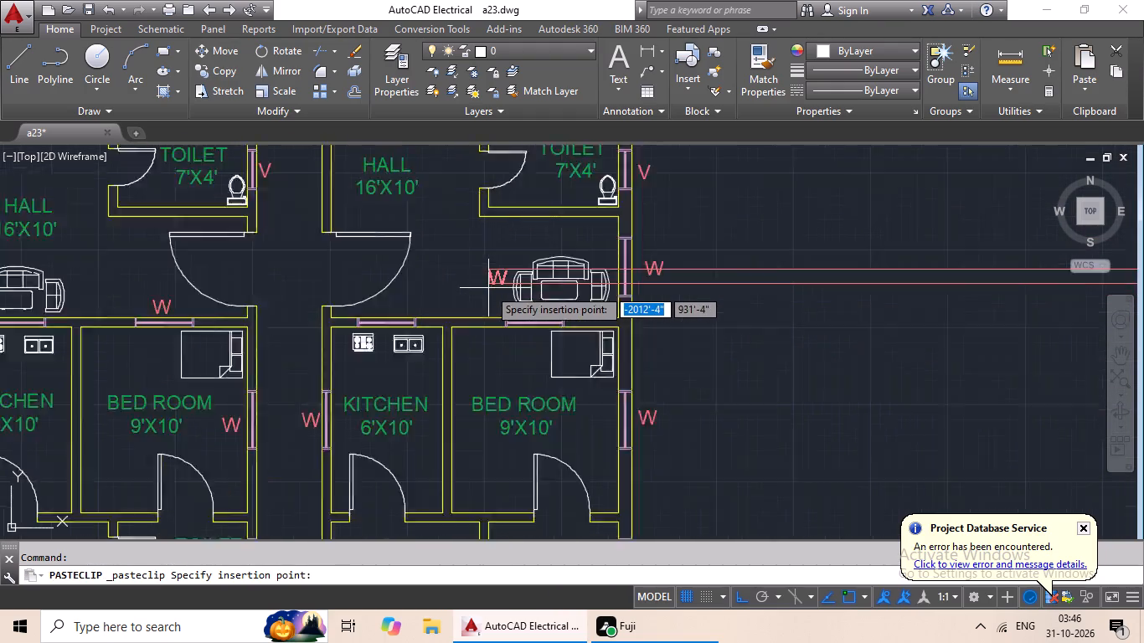
scroll(488, 288, "up", 1)
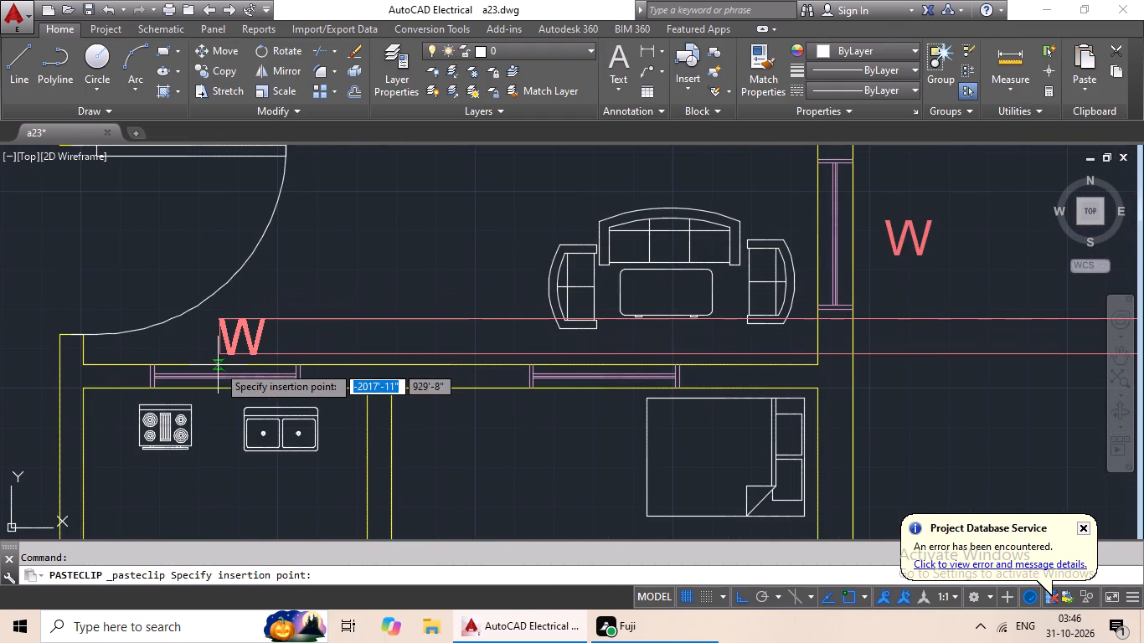
left_click(206, 363)
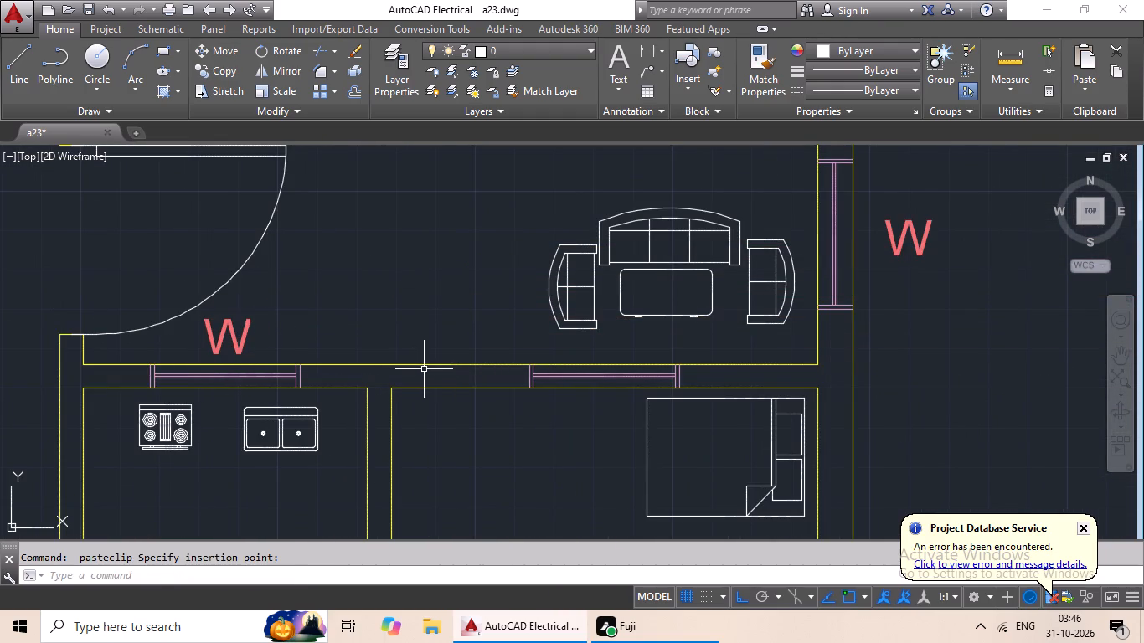
Paste a W label just below the upper-wall window, inside the fourth-row right flat's bedroom.
key("ctrl+v")
left_click(575, 444)
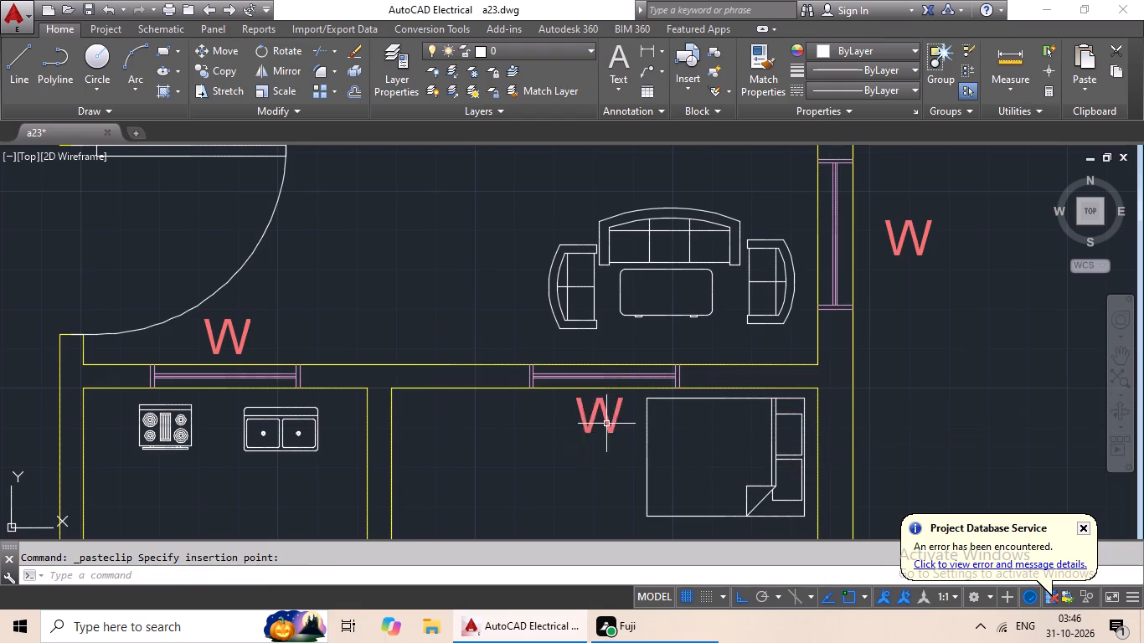
Examine the yellow-walled plan from the staircase row up to the top row for openings still missing labels.
scroll(642, 321, "down", 2)
middle_click_drag(642, 332, 604, 197)
middle_click_drag(628, 340, 581, 239)
scroll(585, 331, "down", 1)
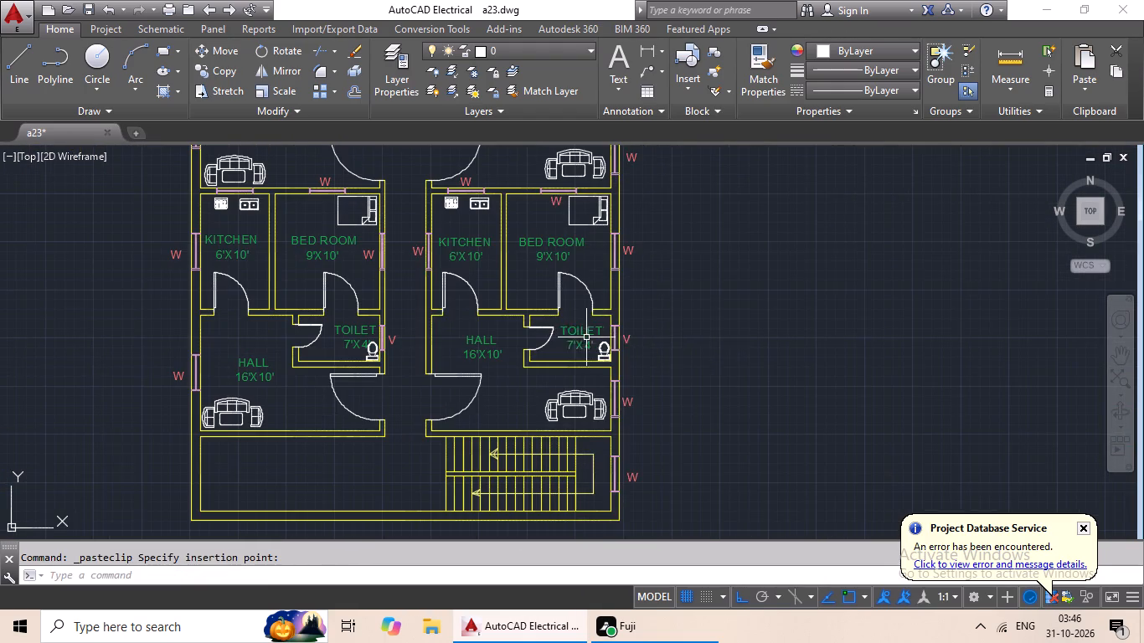
middle_click_drag(658, 338, 624, 390)
middle_click_drag(635, 259, 621, 367)
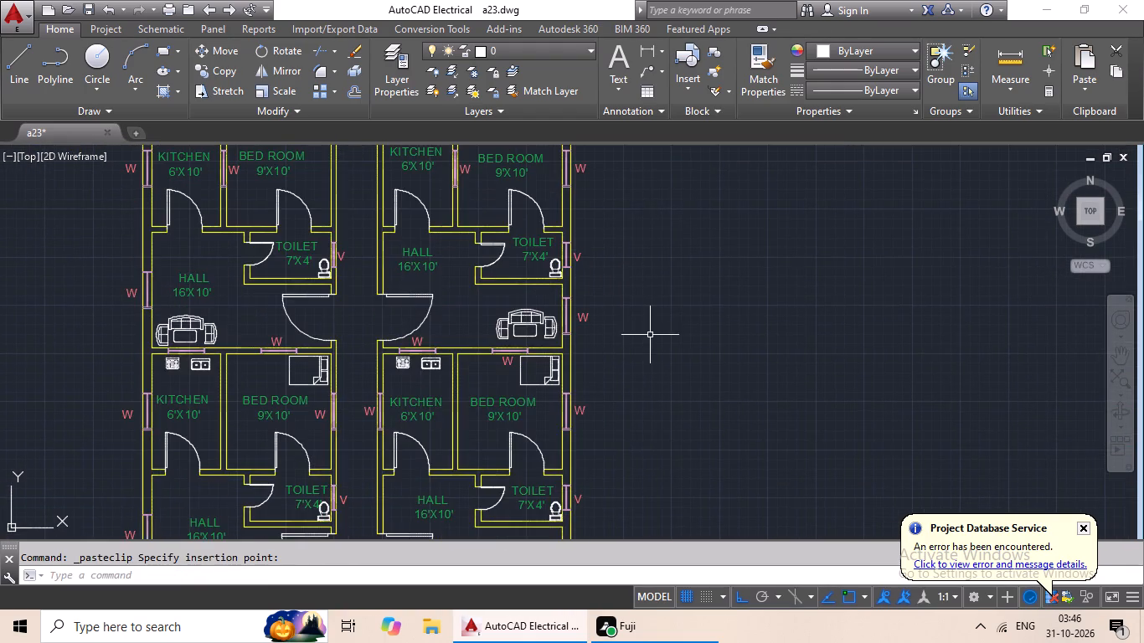
middle_click_drag(642, 299, 627, 382)
middle_click_drag(620, 280, 611, 367)
scroll(602, 312, "down", 1)
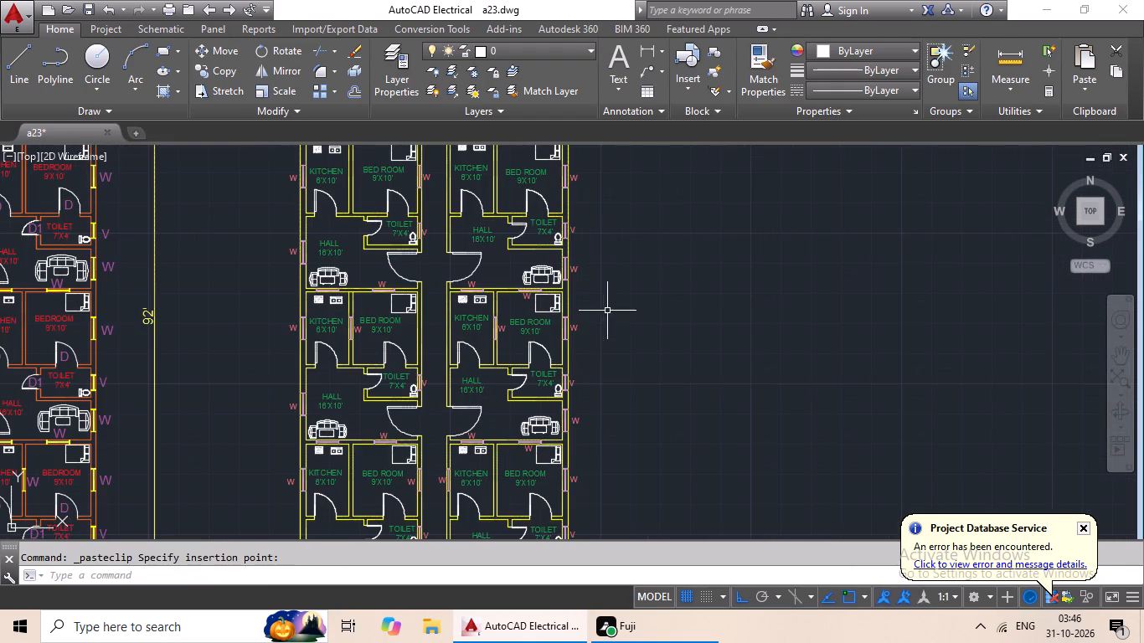
middle_click_drag(619, 315, 619, 349)
middle_click_drag(646, 310, 640, 350)
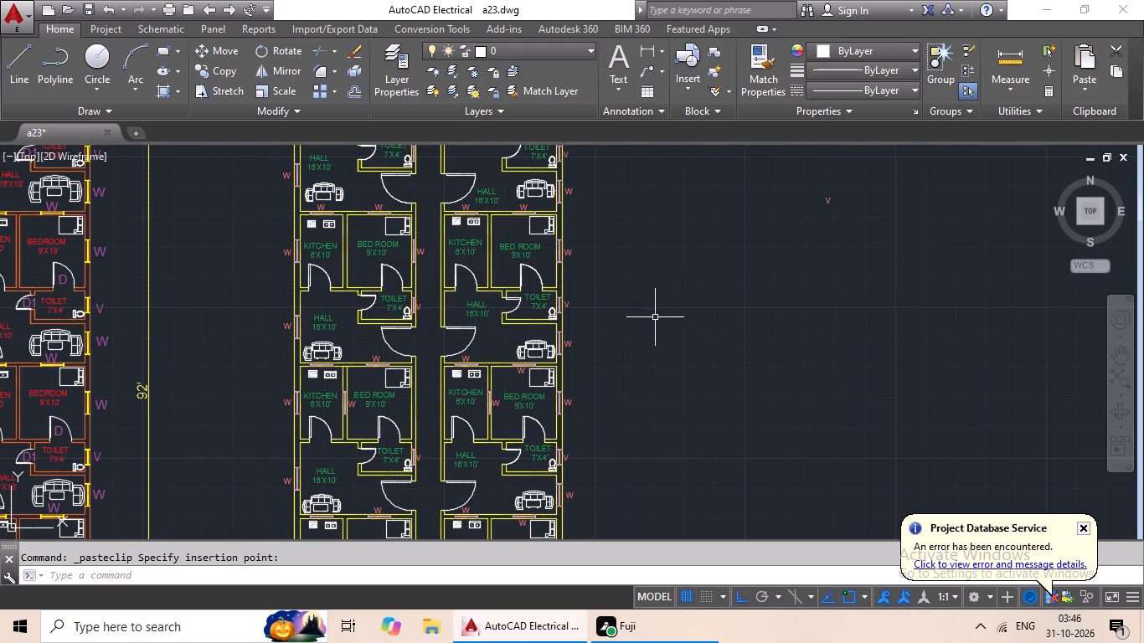
middle_click_drag(656, 321, 650, 412)
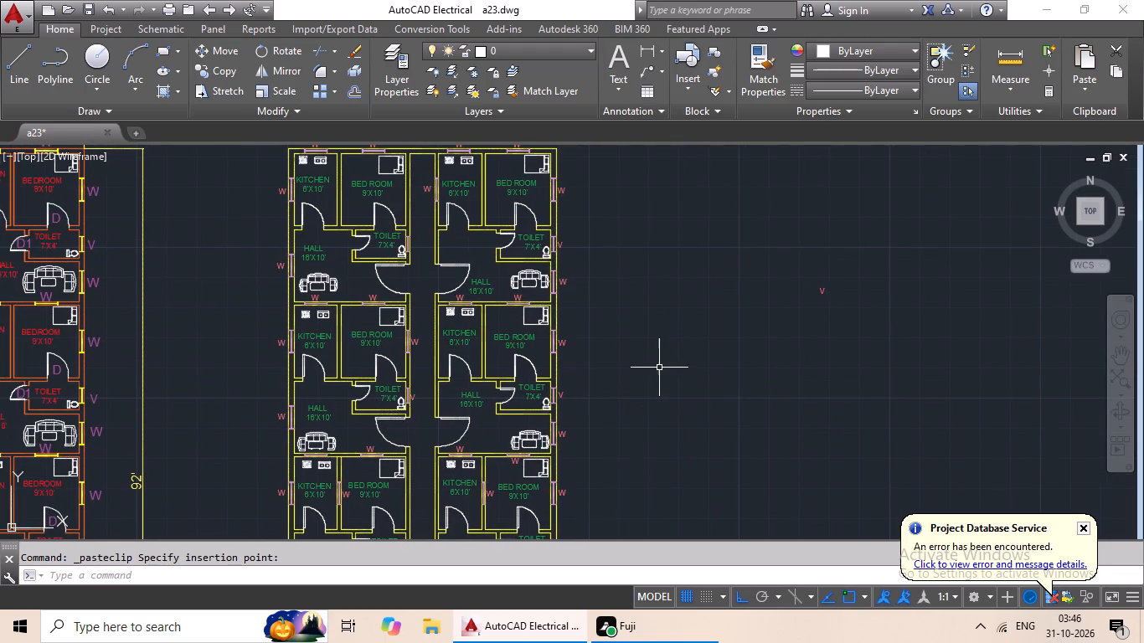
middle_click_drag(659, 363, 648, 401)
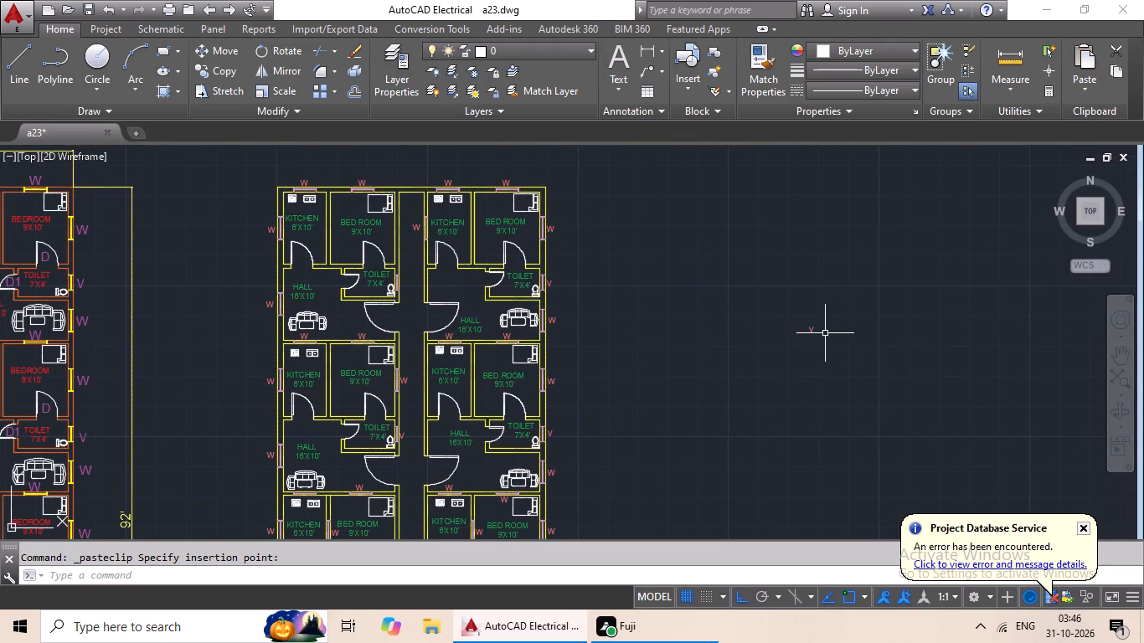
Copy the spare V label lying outside the plan and paste it beside the right-hand wall opening of the first-row left flat's toilet.
left_click(806, 328)
left_click(815, 350)
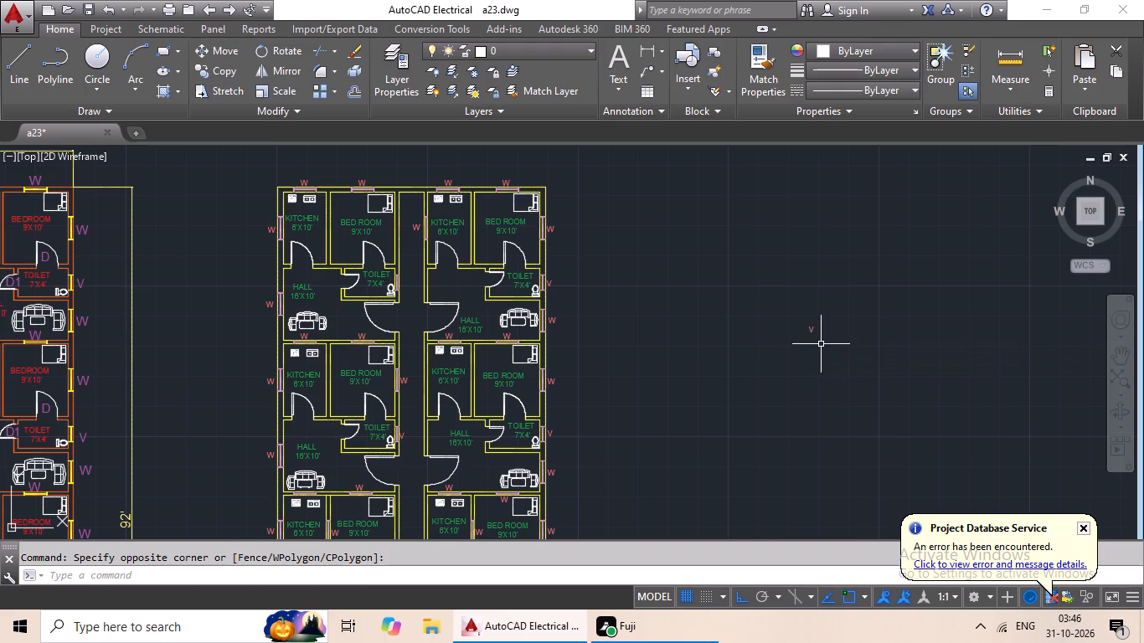
left_click(809, 329)
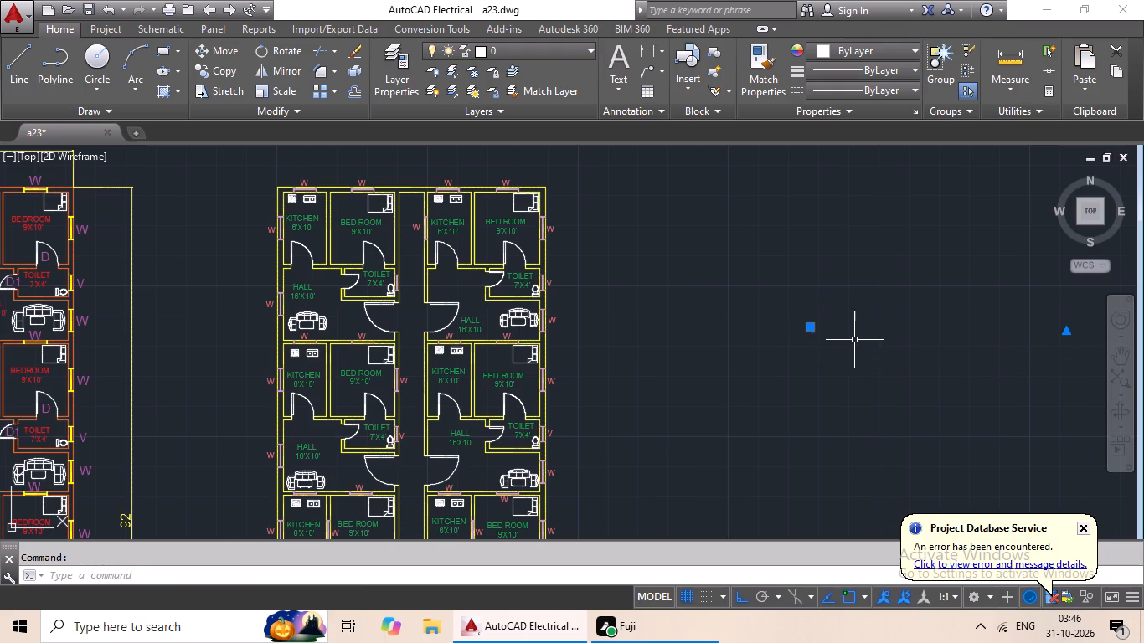
key("ctrl+c")
key("ctrl+v")
scroll(389, 277, "up", 4)
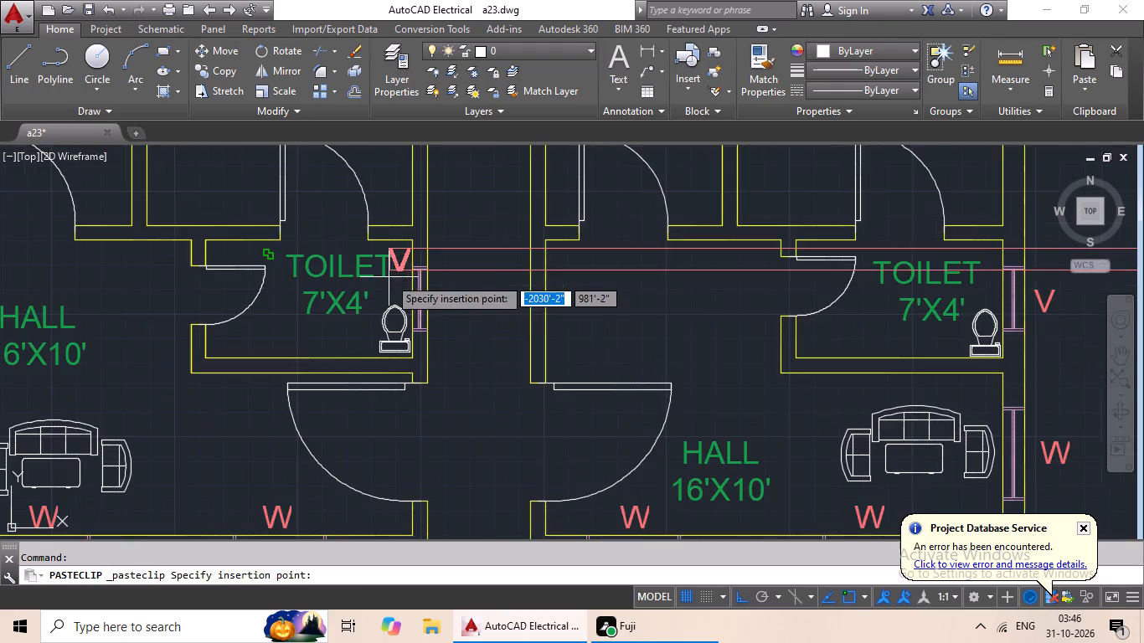
scroll(434, 303, "up", 3)
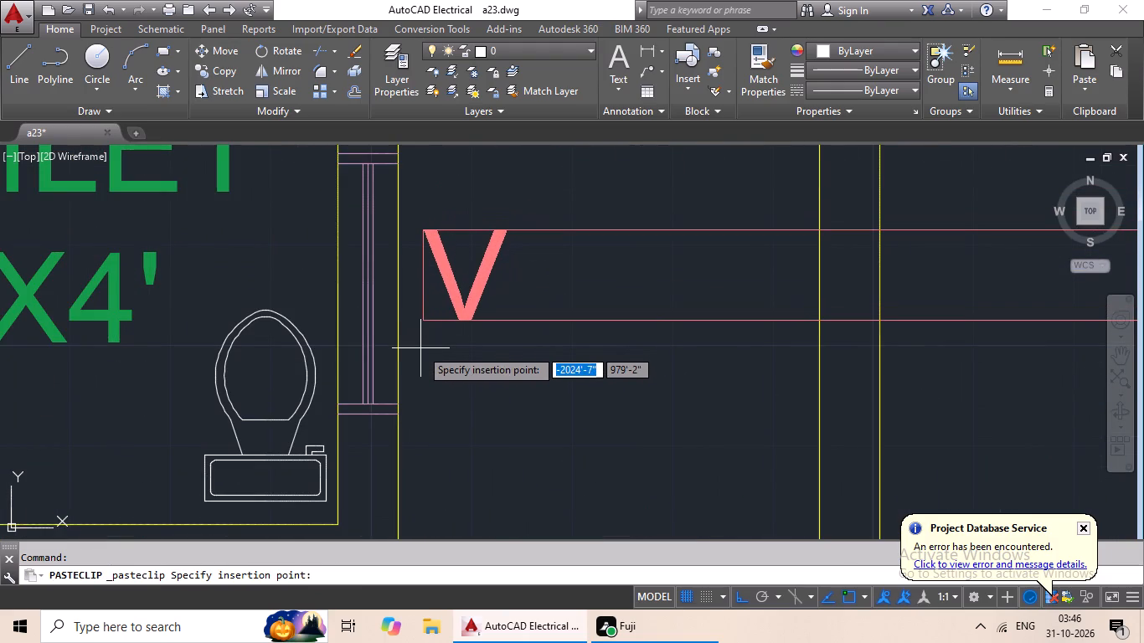
left_click(420, 348)
Delete the spare V label lying in the empty area beyond the yellow-walled plan.
scroll(538, 308, "down", 4)
scroll(651, 326, "down", 1)
middle_click_drag(655, 327, 597, 314)
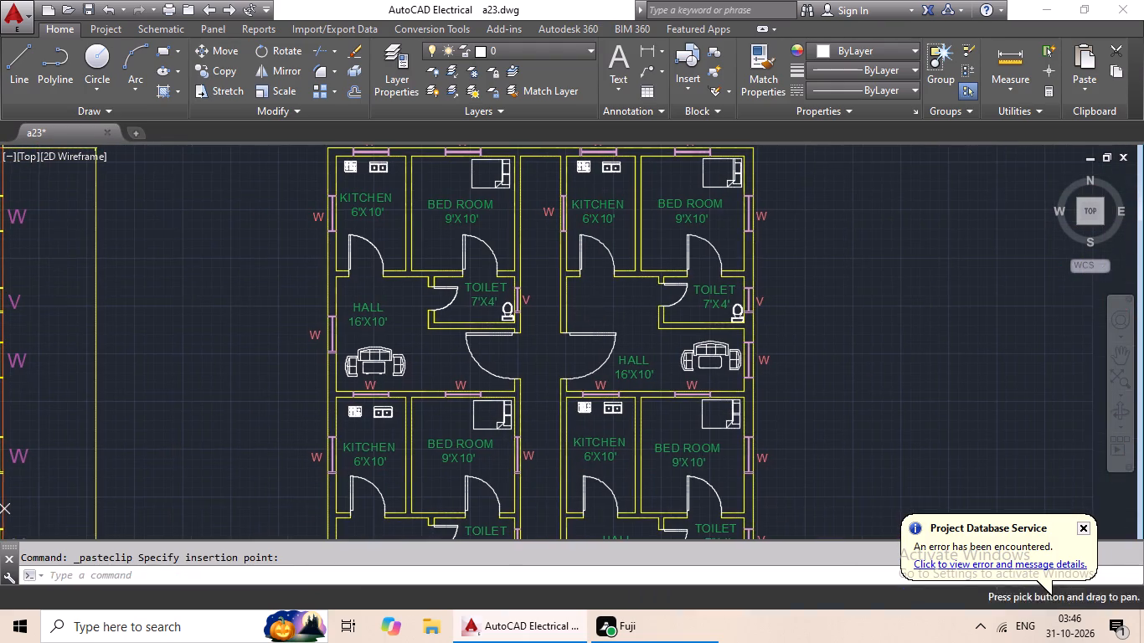
middle_click_drag(779, 313, 658, 296)
scroll(750, 301, "down", 1)
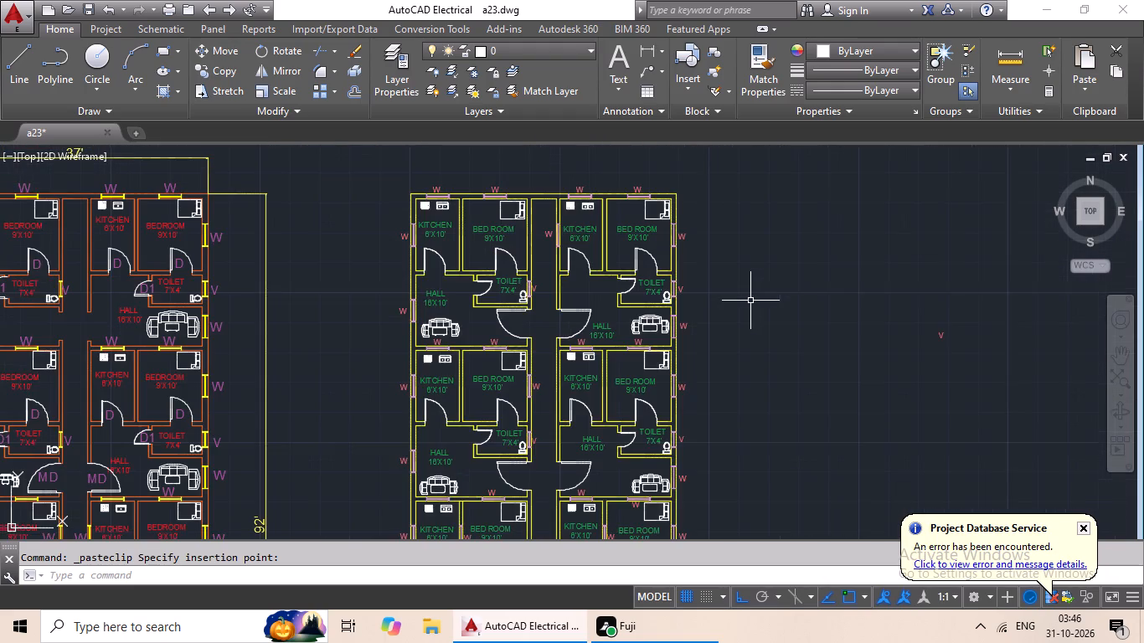
middle_click_drag(750, 303, 667, 291)
middle_click_drag(671, 307, 655, 222)
scroll(693, 296, "down", 1)
middle_click_drag(693, 312, 688, 312)
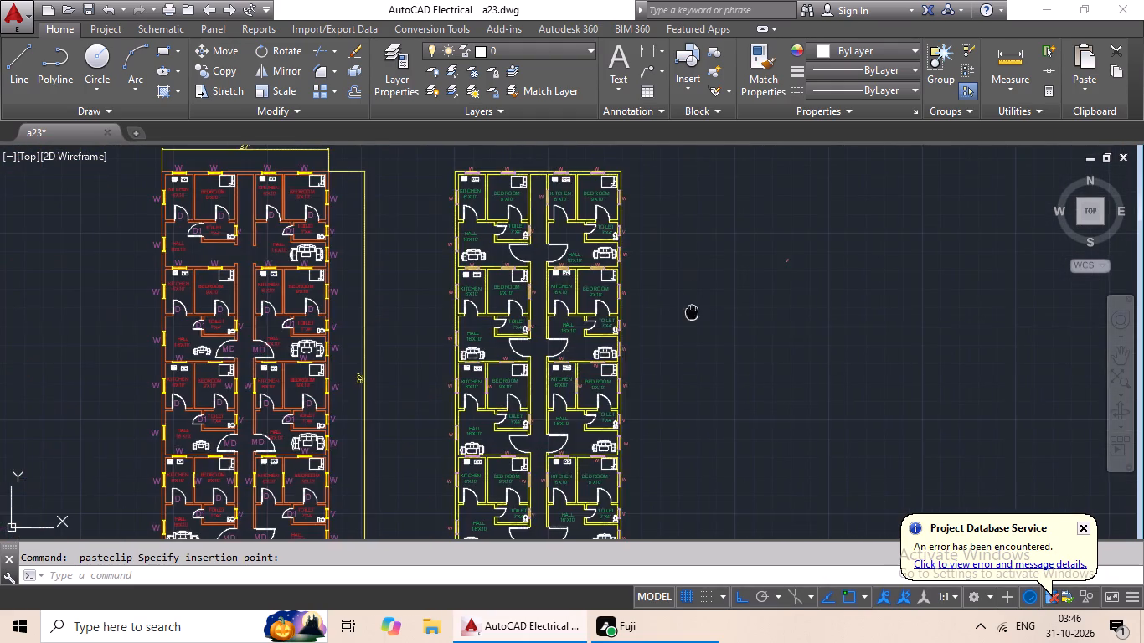
middle_click_drag(688, 312, 586, 303)
middle_click_drag(635, 327, 590, 328)
left_click_drag(671, 235, 664, 321)
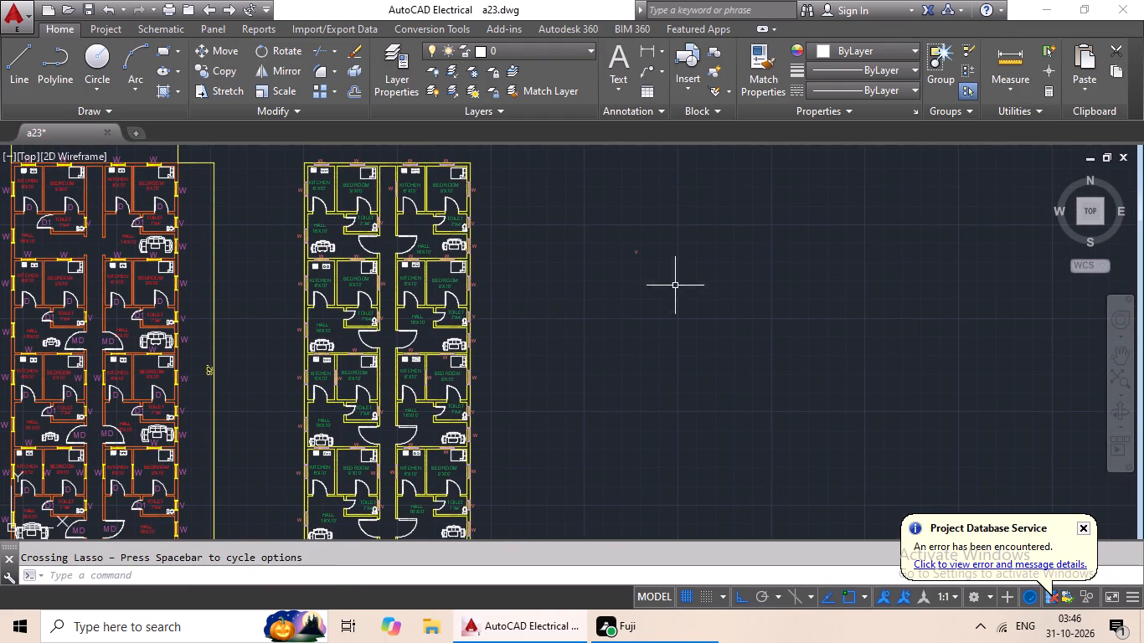
left_click_drag(667, 235, 700, 308)
key("Delete")
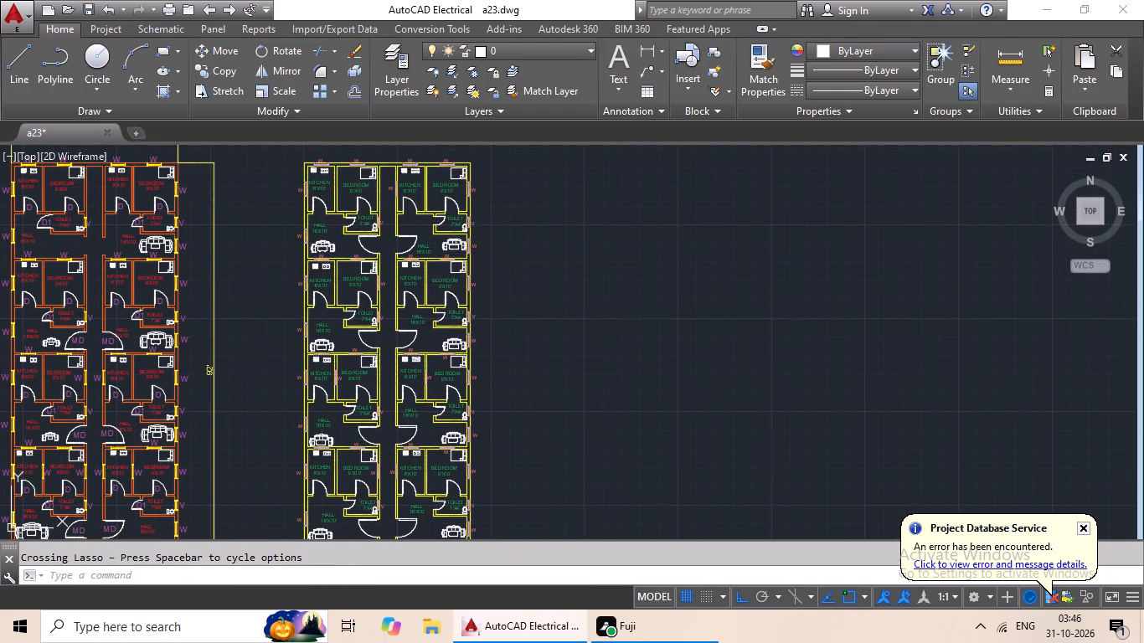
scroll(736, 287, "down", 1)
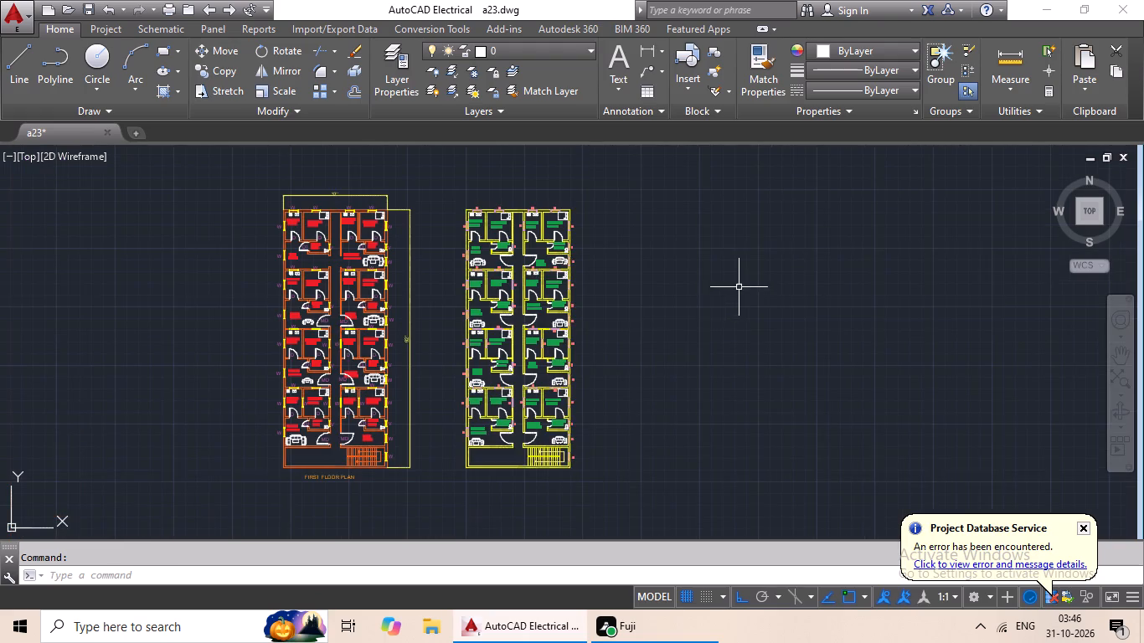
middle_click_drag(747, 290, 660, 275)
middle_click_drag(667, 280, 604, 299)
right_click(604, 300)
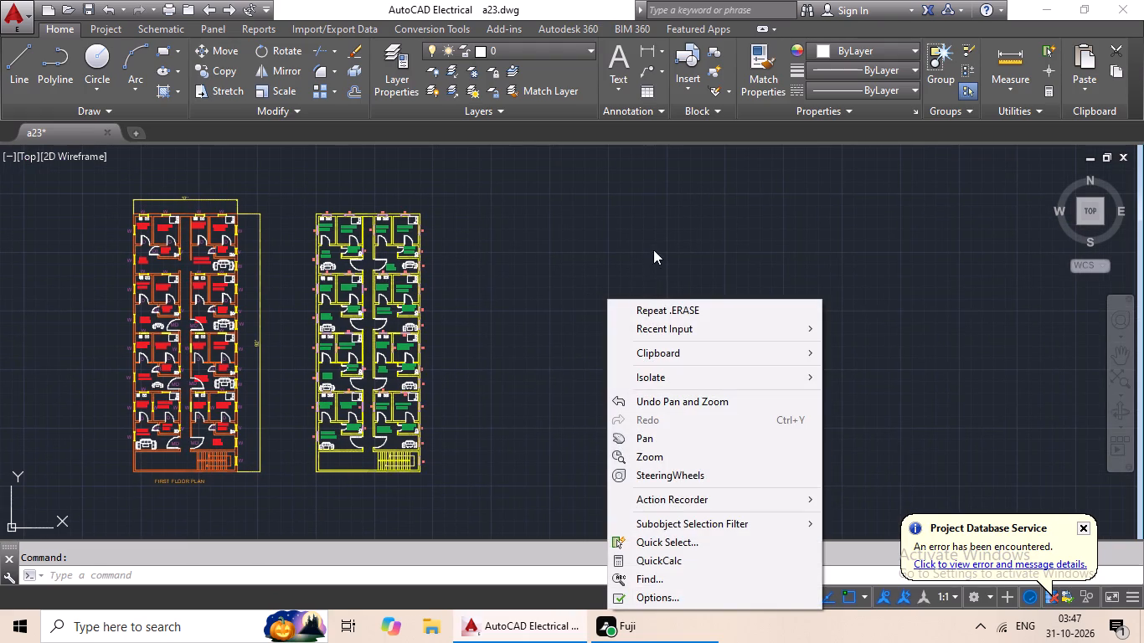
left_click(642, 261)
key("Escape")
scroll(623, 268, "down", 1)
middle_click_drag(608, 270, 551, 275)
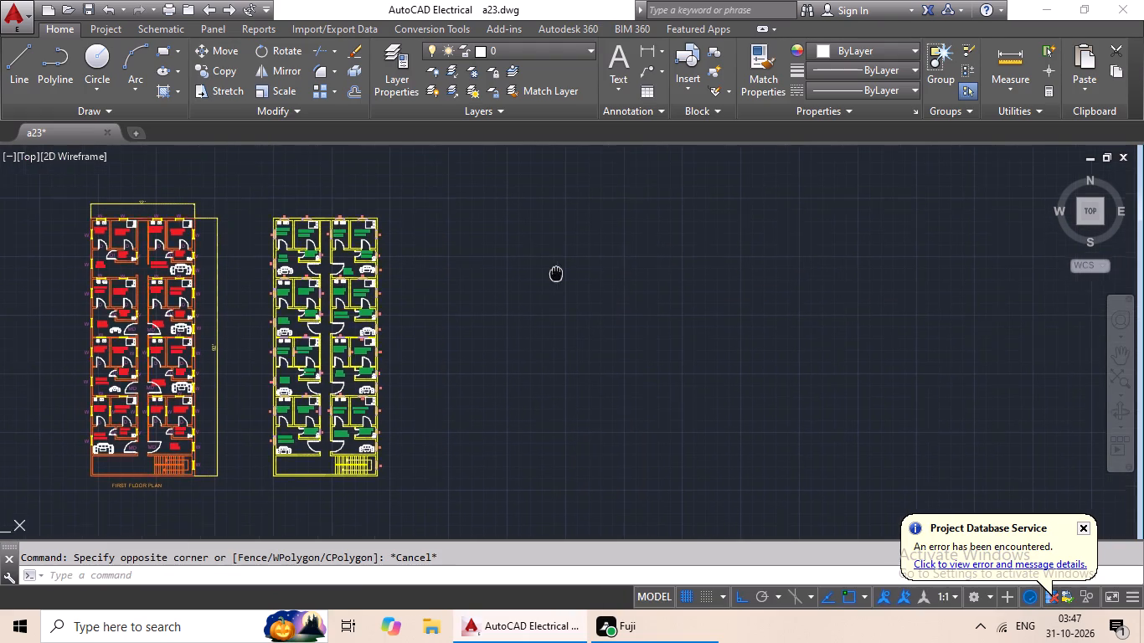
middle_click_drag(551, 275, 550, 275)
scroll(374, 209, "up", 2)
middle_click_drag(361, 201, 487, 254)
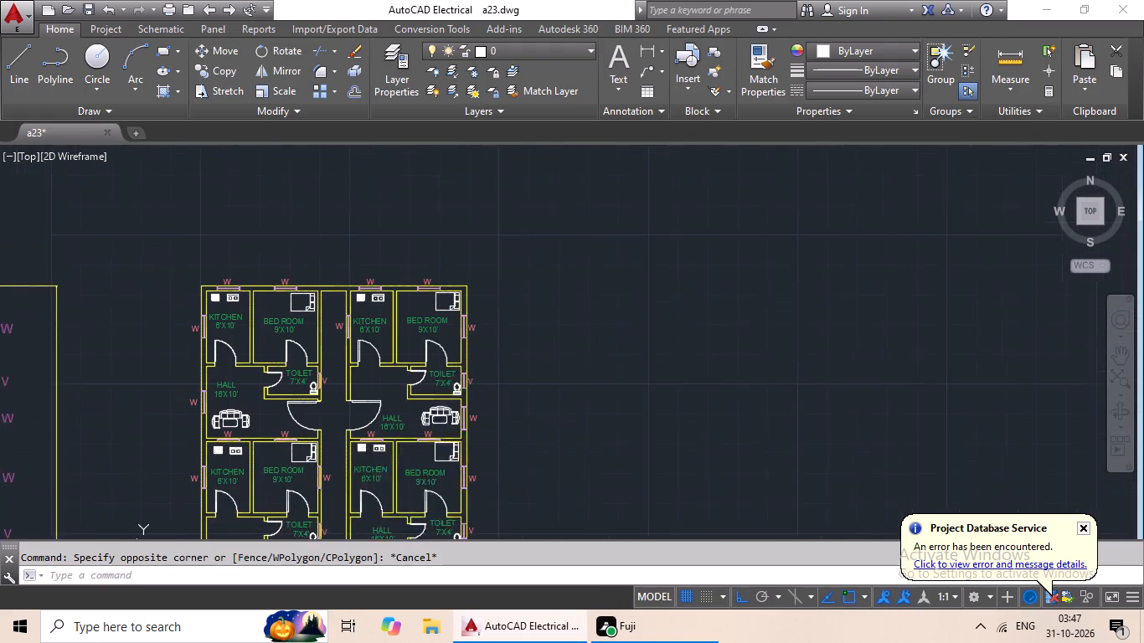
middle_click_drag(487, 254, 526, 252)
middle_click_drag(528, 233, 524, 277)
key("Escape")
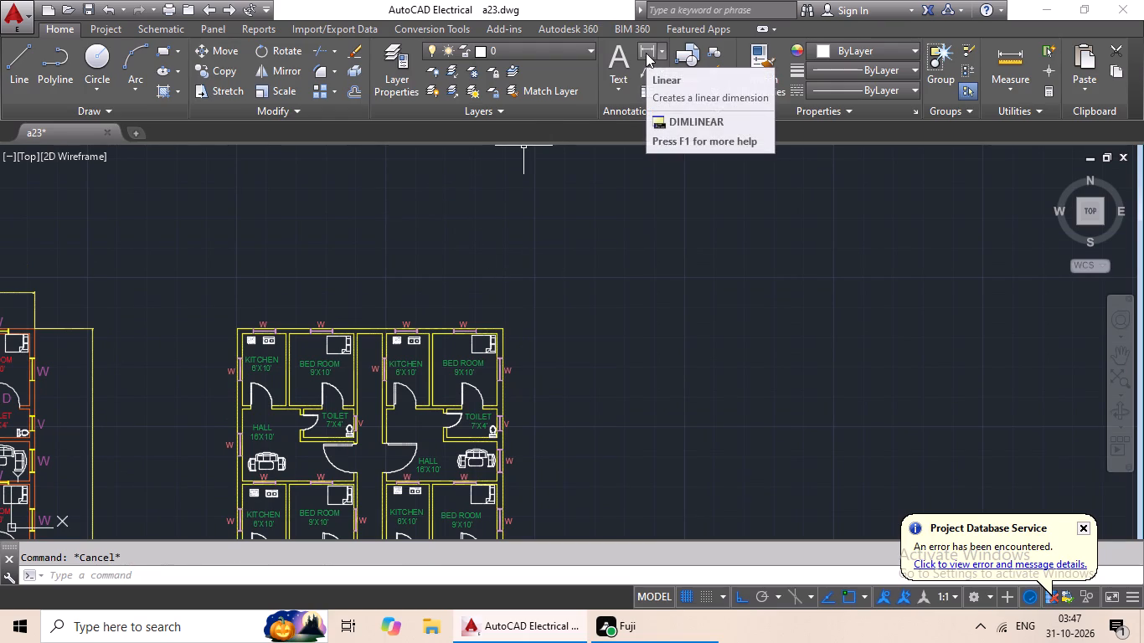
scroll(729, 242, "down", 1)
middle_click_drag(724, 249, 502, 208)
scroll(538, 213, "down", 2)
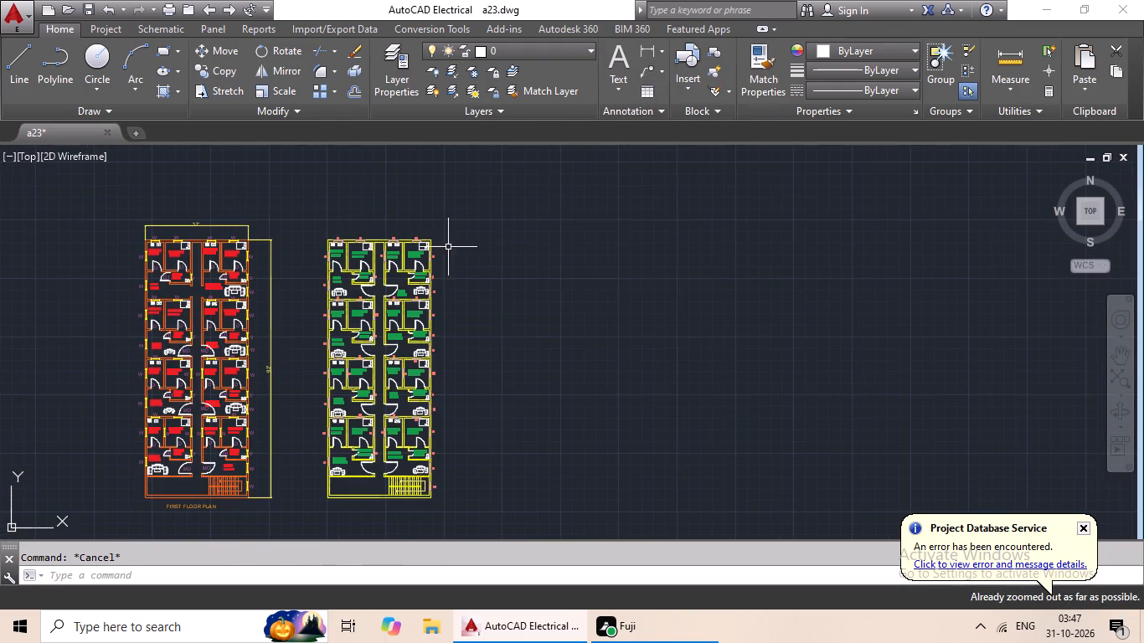
Copy the W label beside the first-row right flat's bedroom window and paste the copy in the empty area outside the yellow-walled plan.
scroll(410, 262, "up", 4)
scroll(562, 198, "up", 3)
left_click(528, 268)
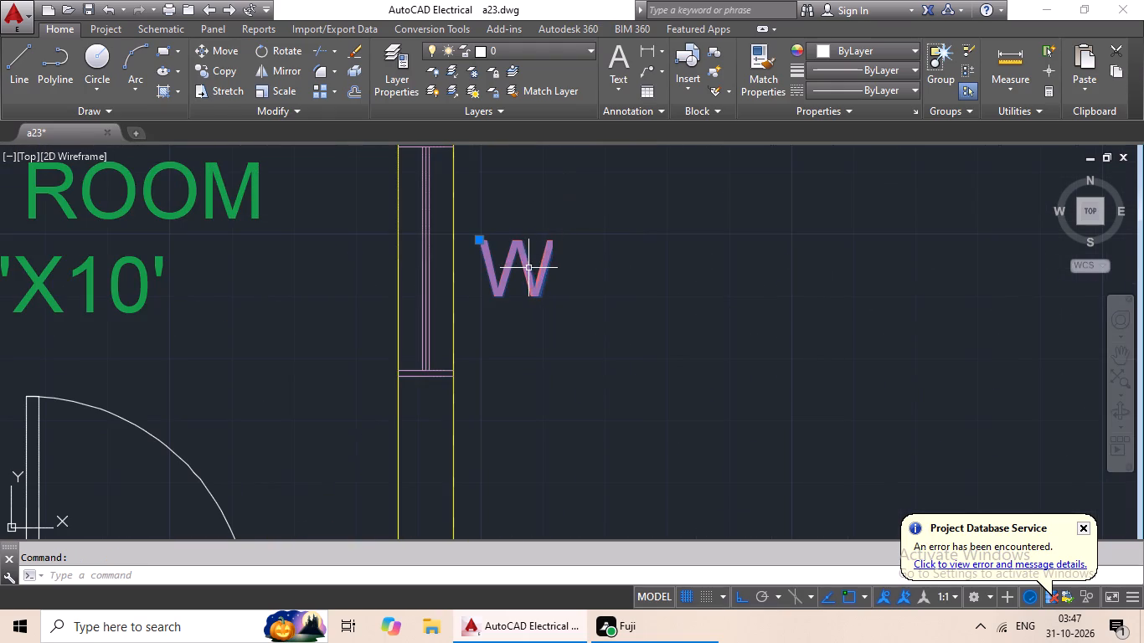
key("ctrl+c")
key("ctrl+v")
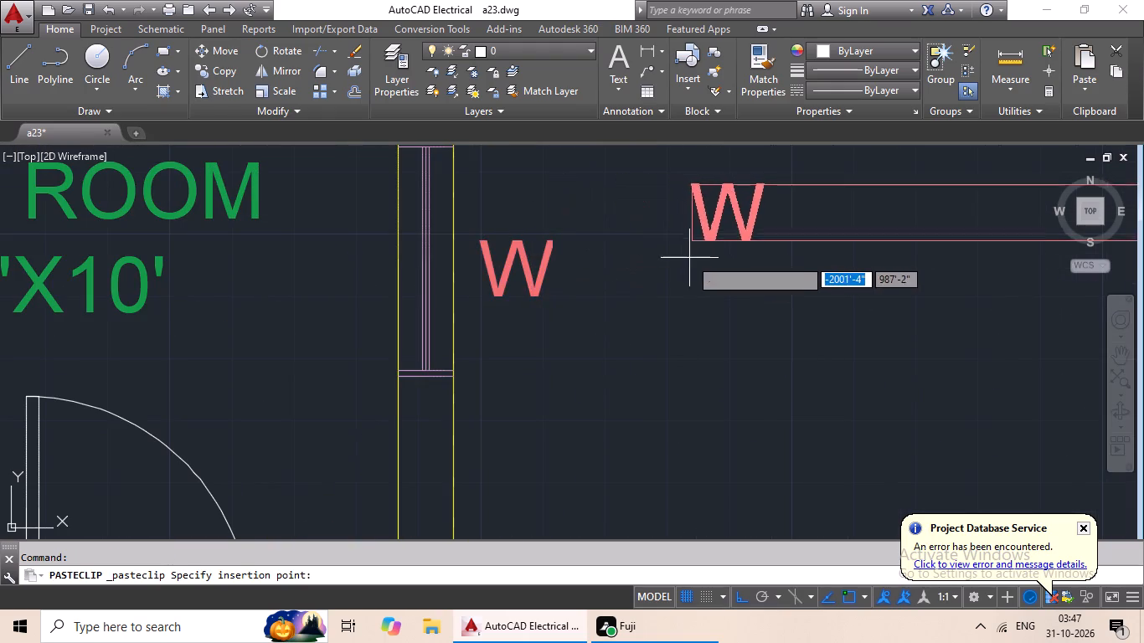
scroll(689, 259, "down", 1)
middle_click_drag(690, 270, 539, 286)
middle_click_drag(660, 287, 605, 316)
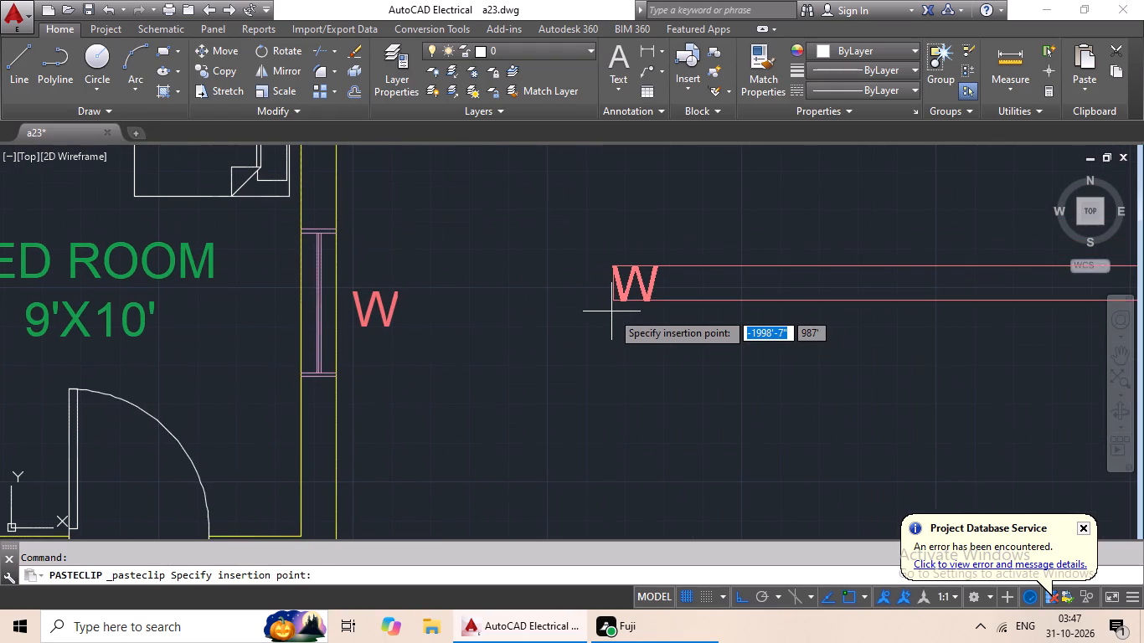
left_click(610, 328)
Change the text of the pasted W label outside the plan to D.
scroll(631, 307, "up", 2)
scroll(647, 289, "down", 1)
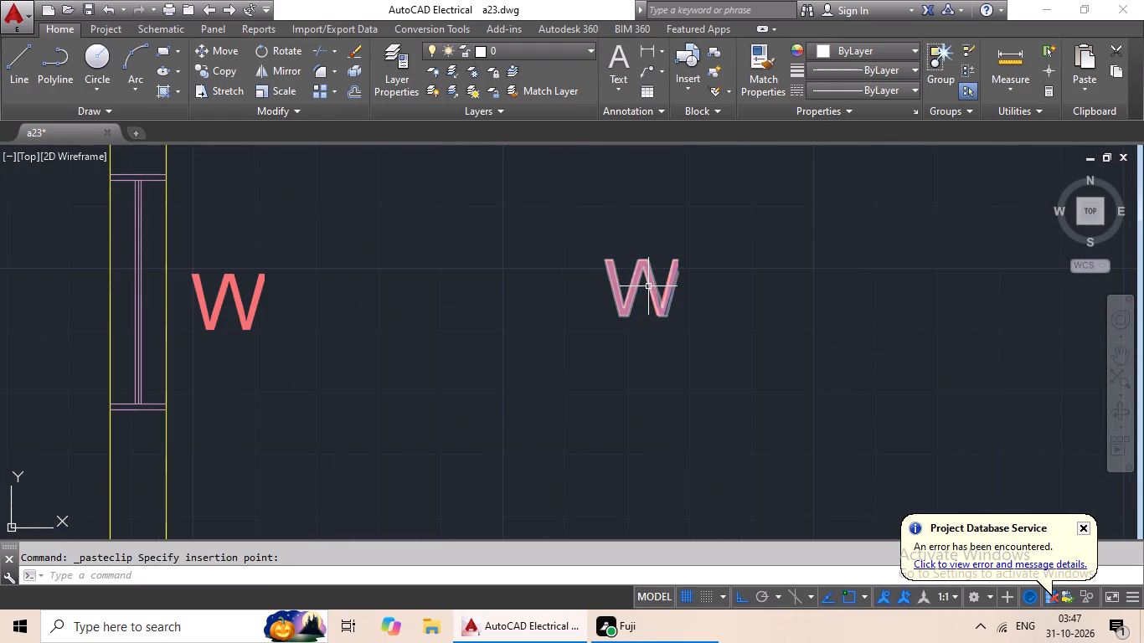
double_click(648, 286)
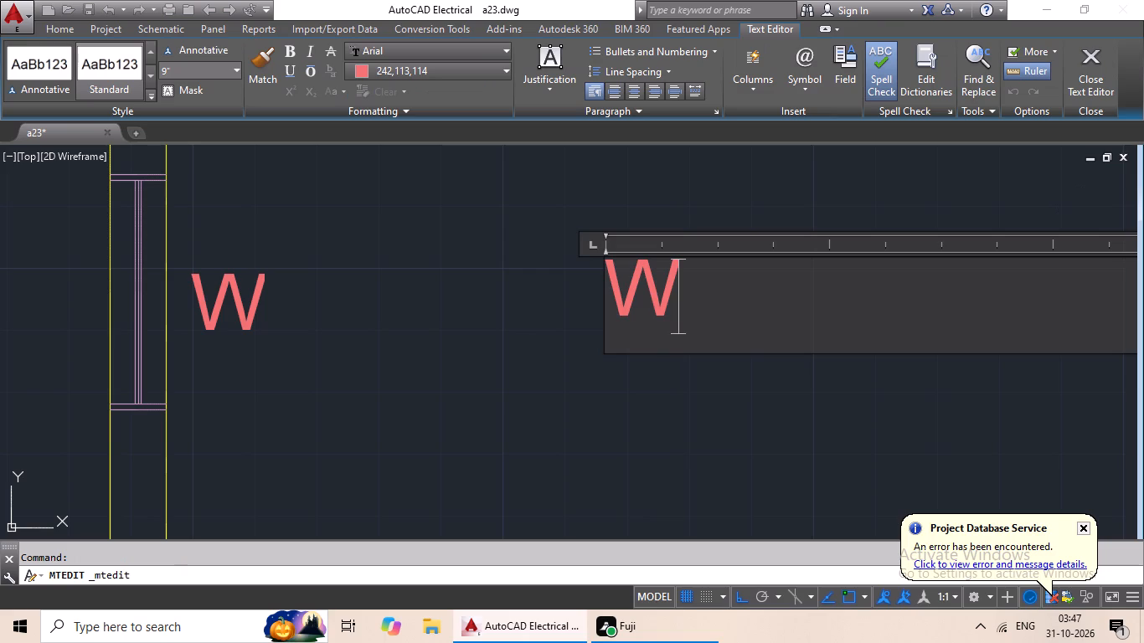
key("BackSpace")
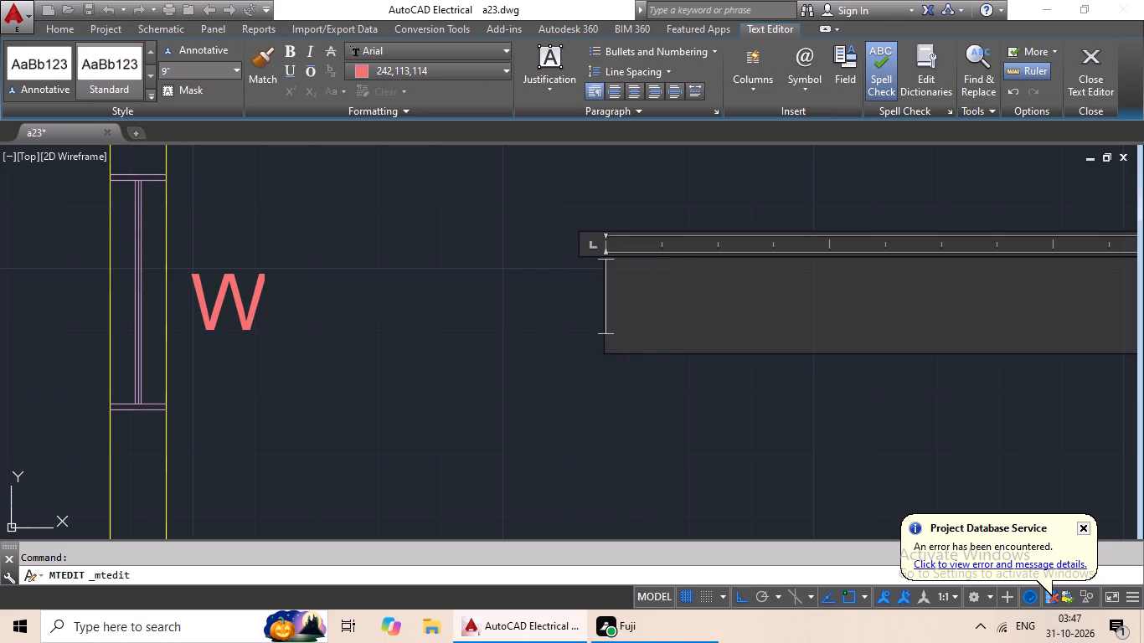
key("shift+d")
left_click(643, 358)
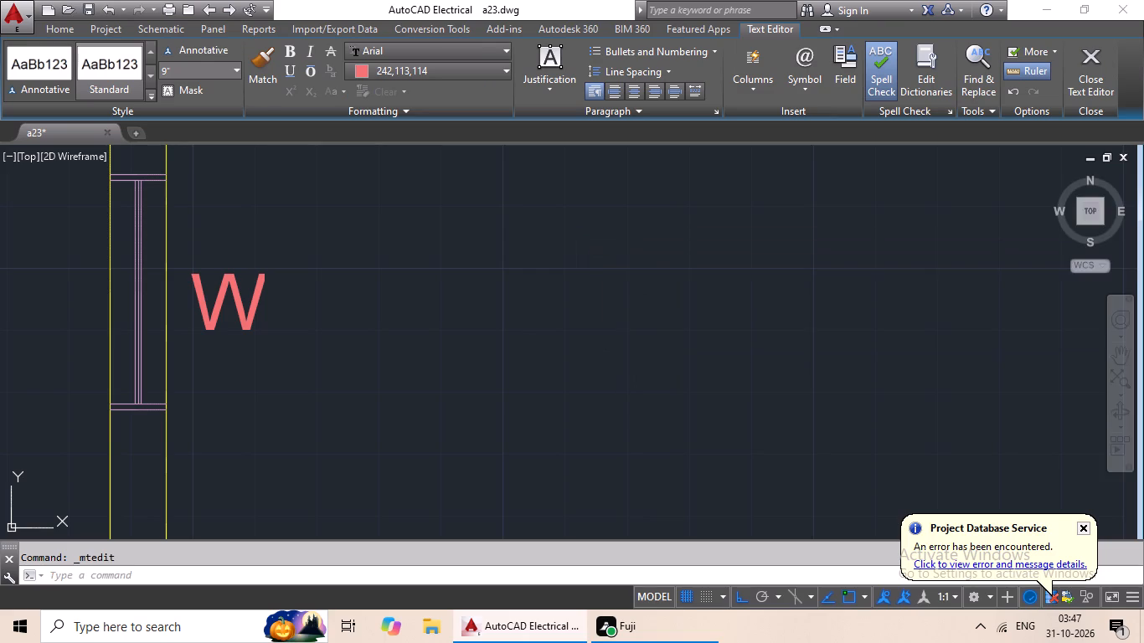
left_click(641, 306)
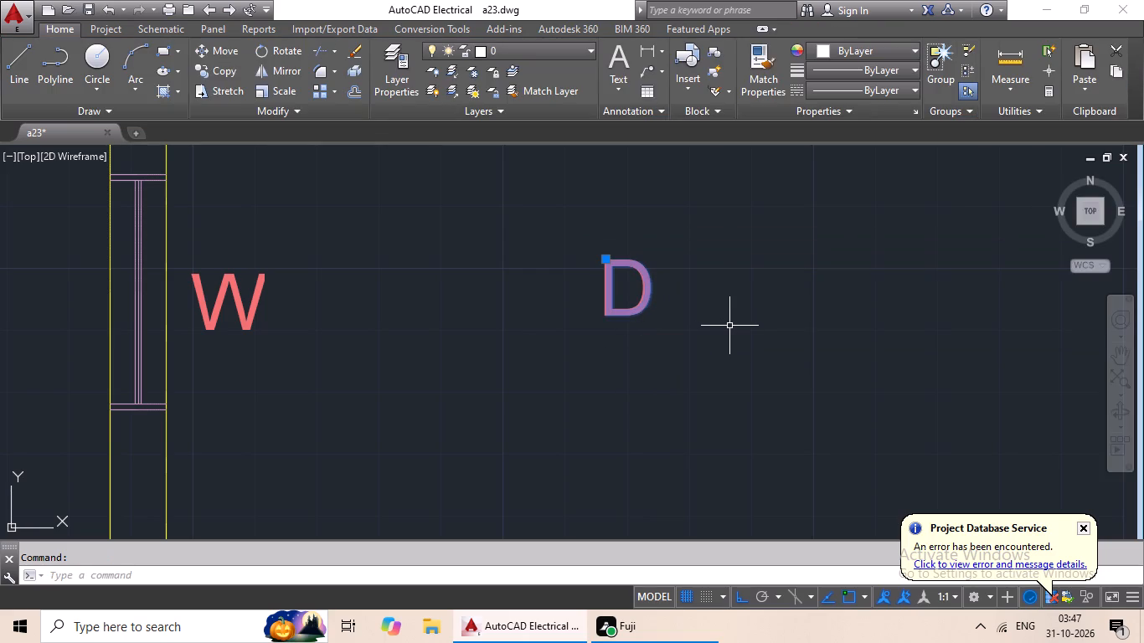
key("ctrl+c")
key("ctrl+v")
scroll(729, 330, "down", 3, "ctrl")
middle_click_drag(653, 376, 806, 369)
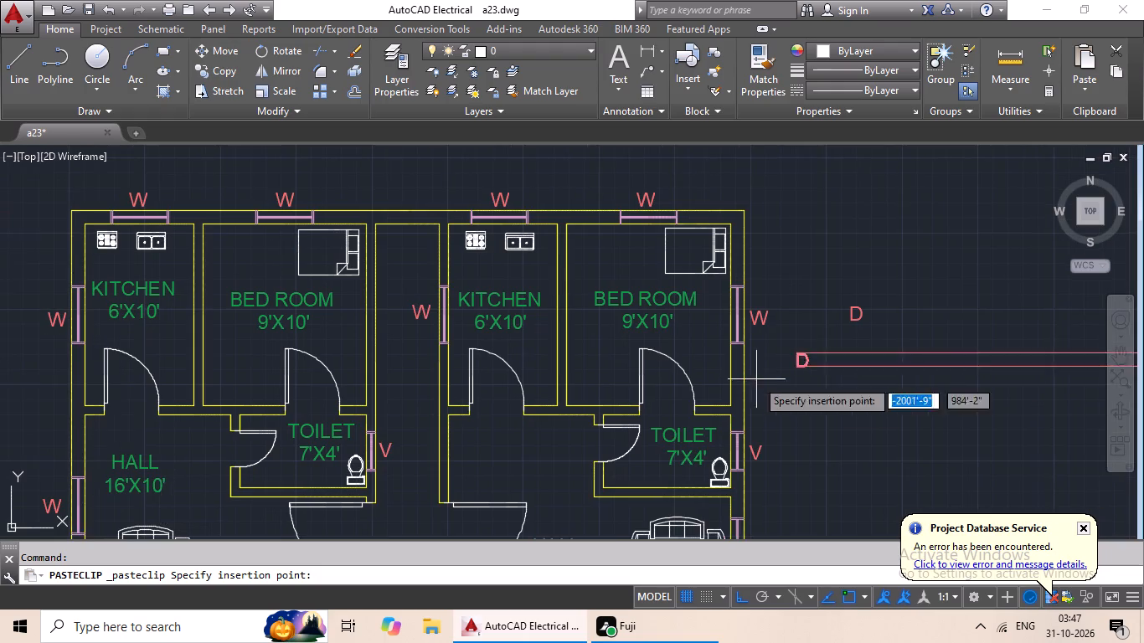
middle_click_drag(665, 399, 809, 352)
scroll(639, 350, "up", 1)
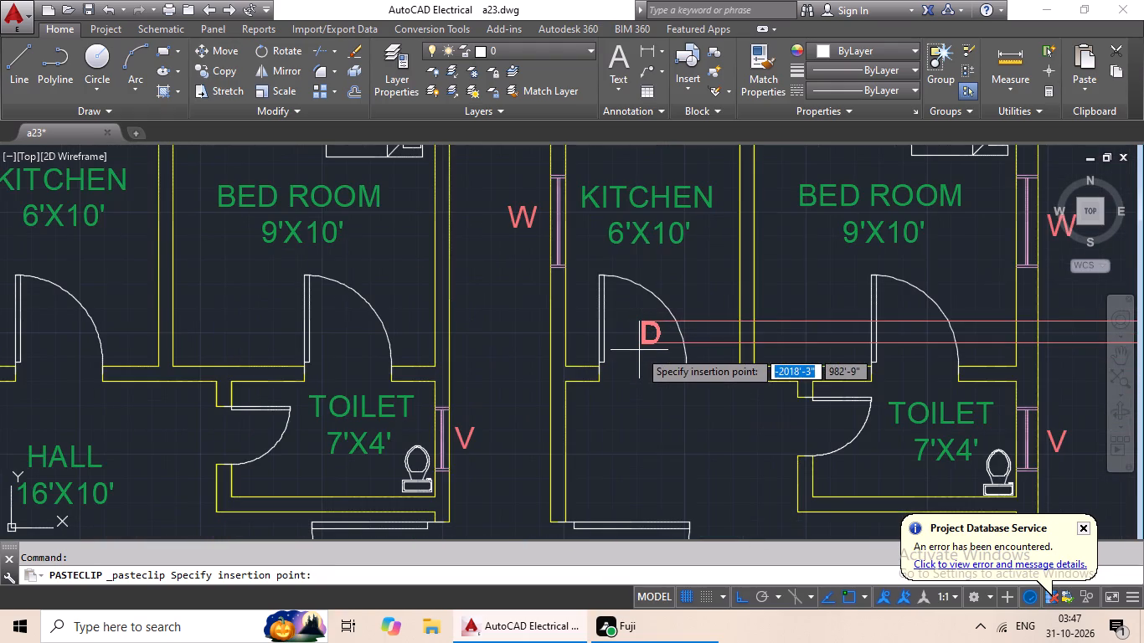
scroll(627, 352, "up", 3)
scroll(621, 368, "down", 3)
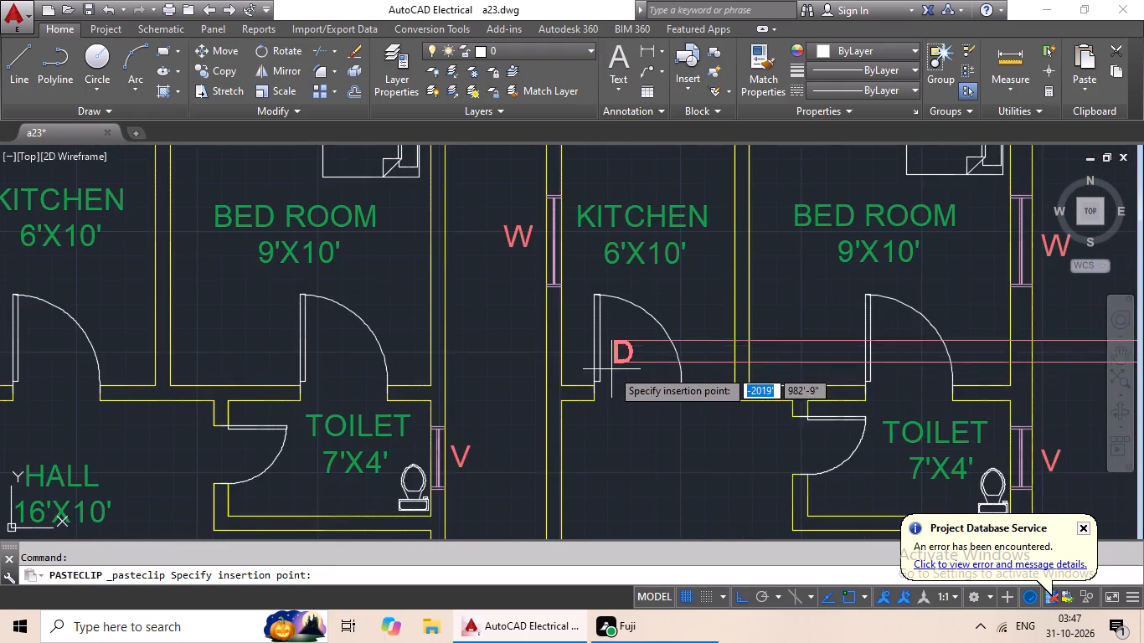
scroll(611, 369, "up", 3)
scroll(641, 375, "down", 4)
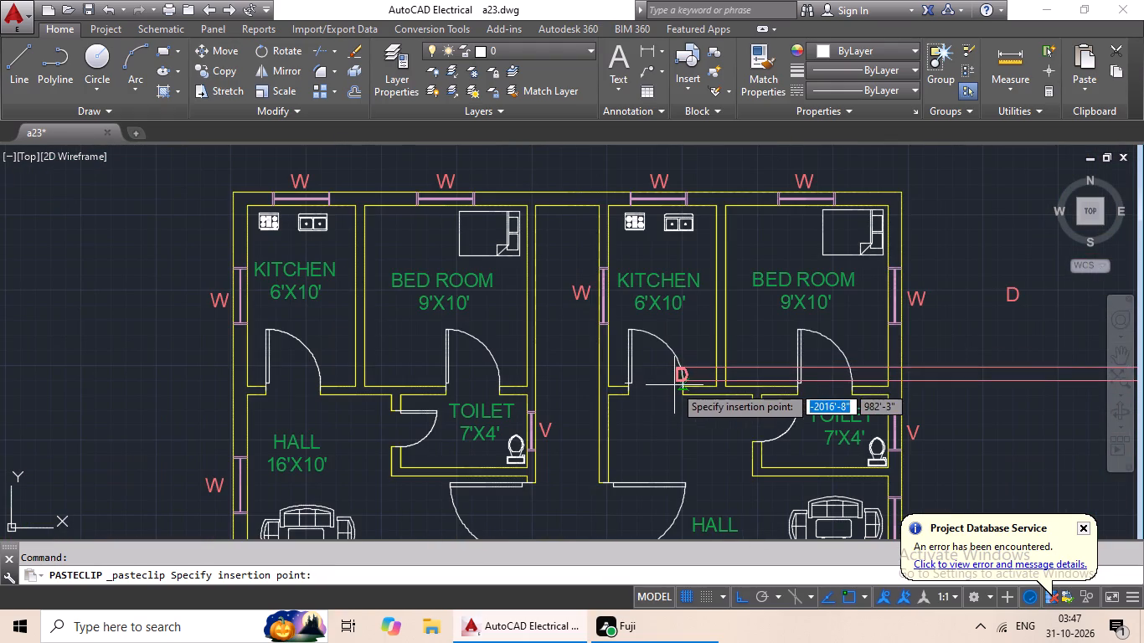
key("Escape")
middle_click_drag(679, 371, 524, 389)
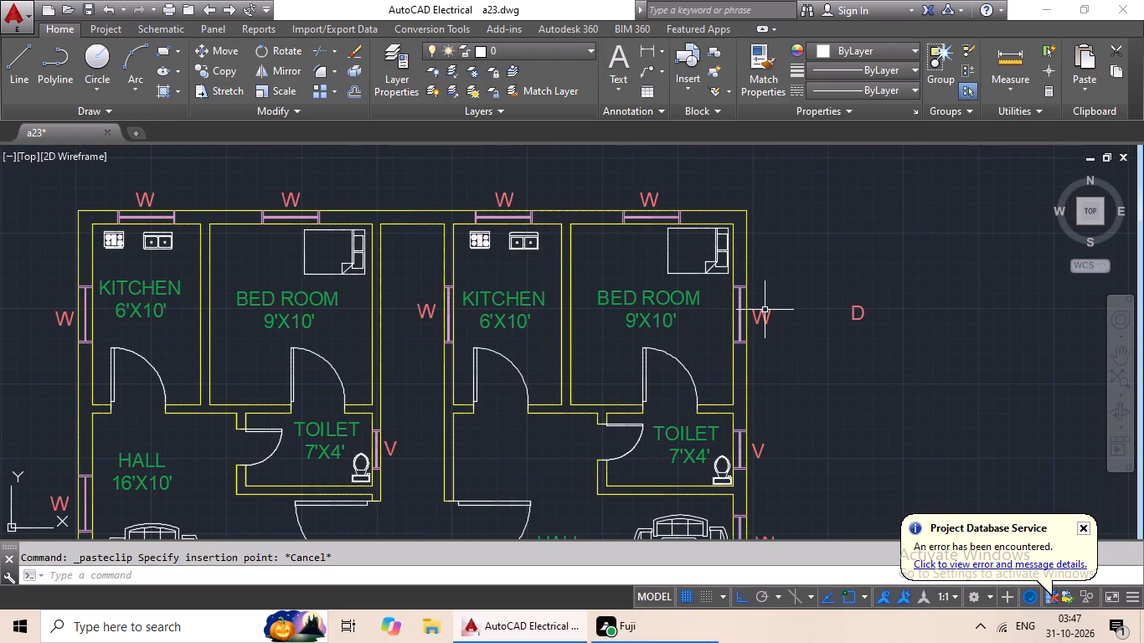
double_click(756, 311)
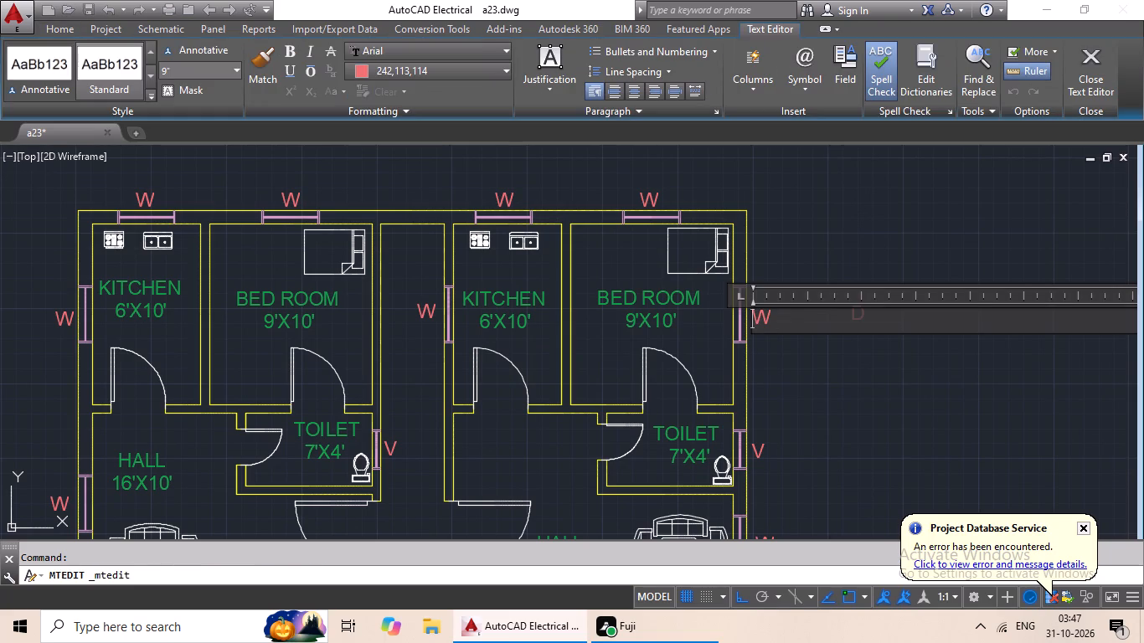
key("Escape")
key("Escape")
Select the W labels around the kitchens and bedrooms of the two first-row flats in the yellow-walled plan.
left_click(762, 323)
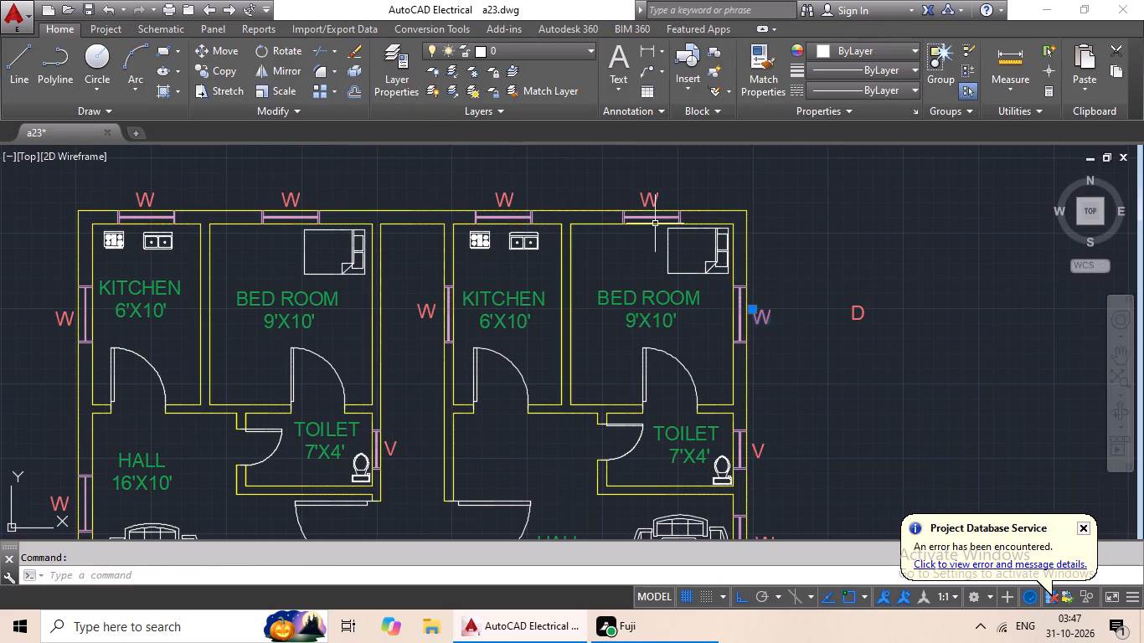
left_click(650, 204)
left_click(513, 196)
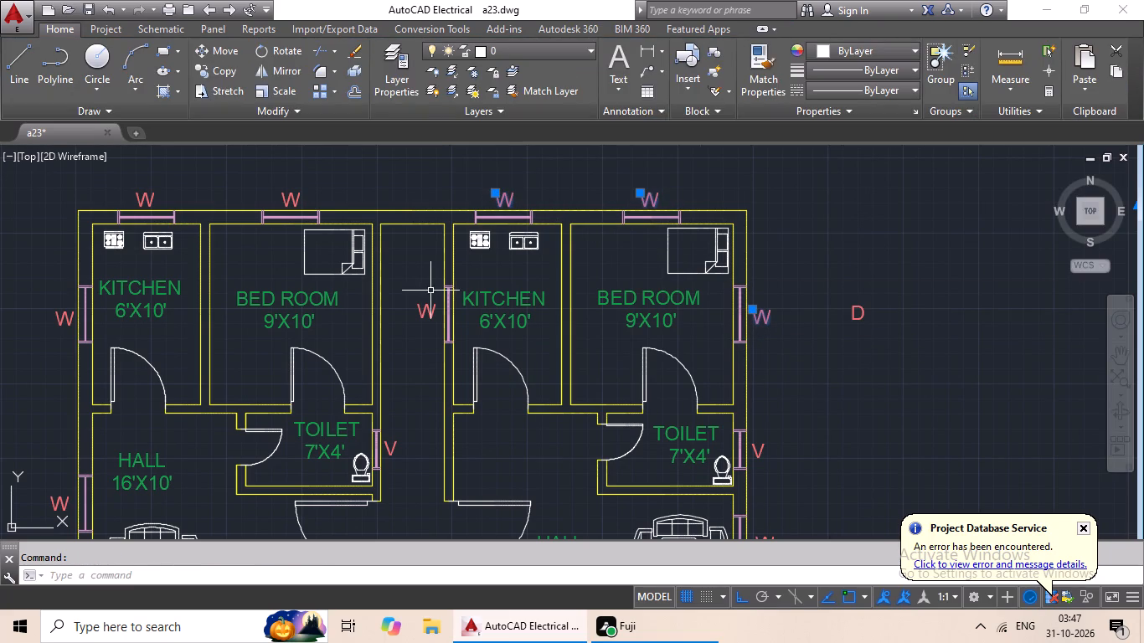
left_click(428, 305)
left_click(301, 204)
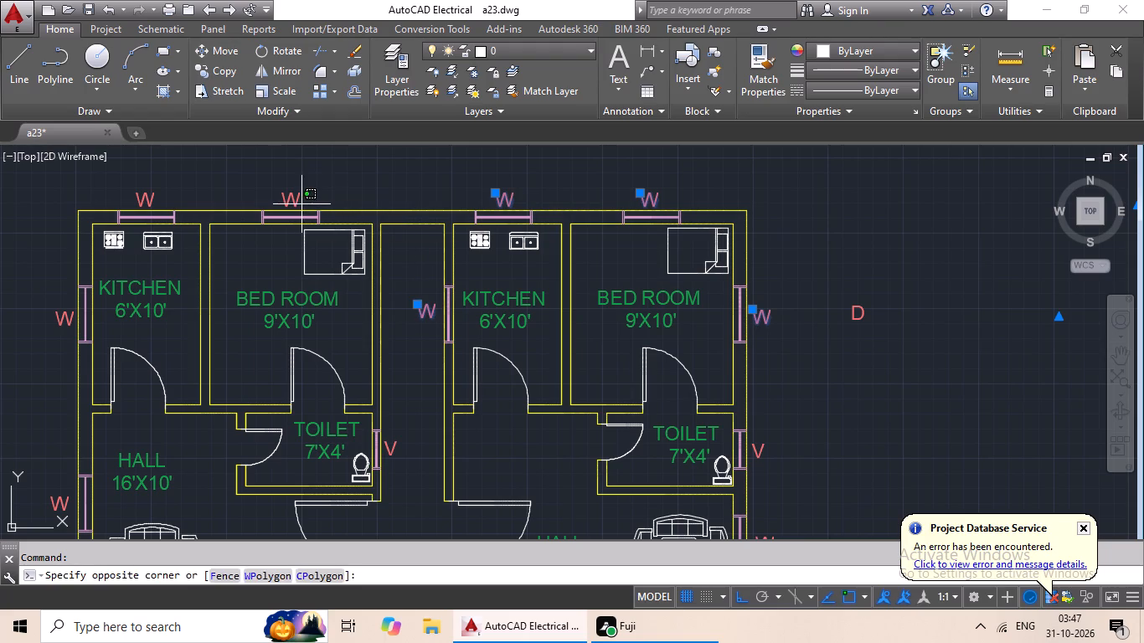
left_click(296, 202)
left_click(150, 198)
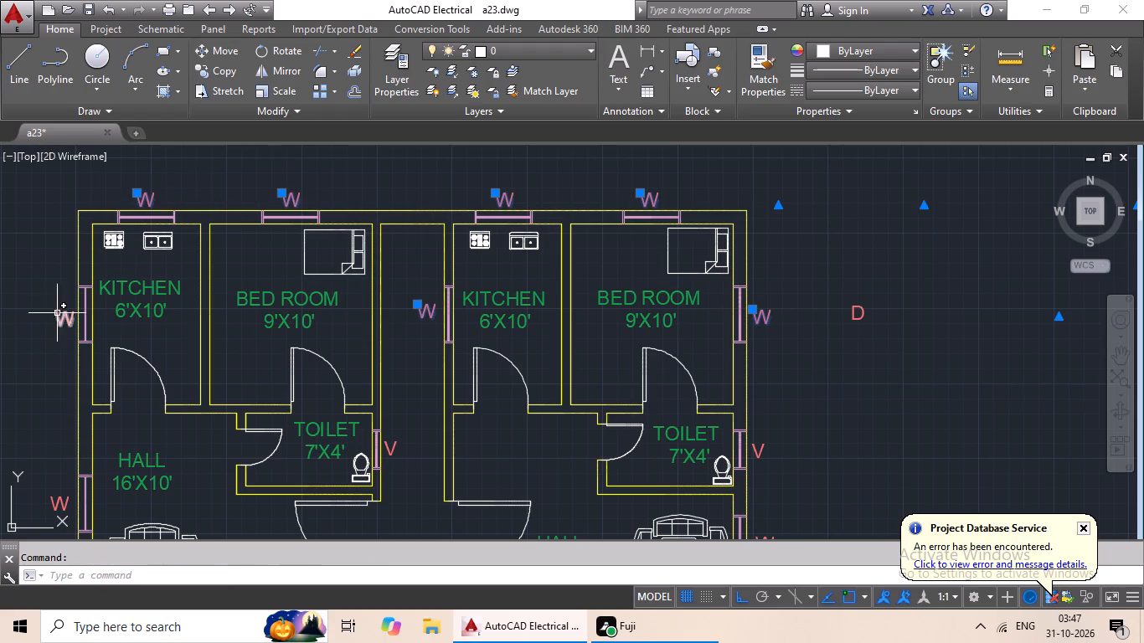
left_click(58, 312)
Add the W labels around the first-row halls and above their lower-wall windows, plus both toilets' V labels, to the selection.
middle_click_drag(243, 353, 386, 172)
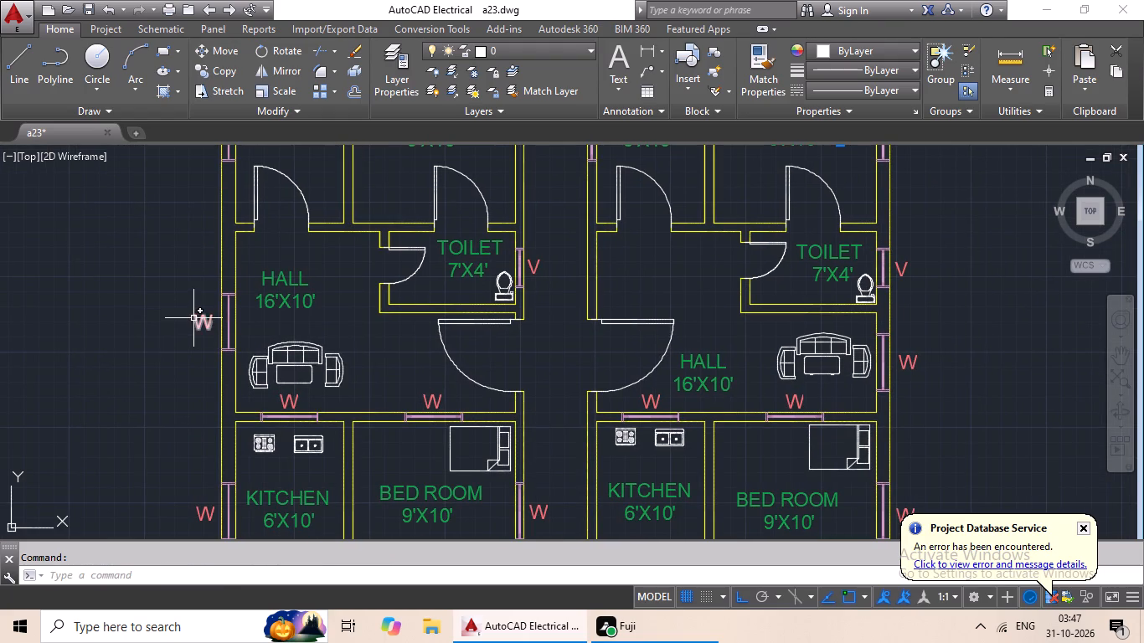
left_click_drag(193, 318, 201, 328)
left_click_drag(283, 405, 296, 409)
left_click_drag(434, 394, 440, 404)
left_click(647, 399)
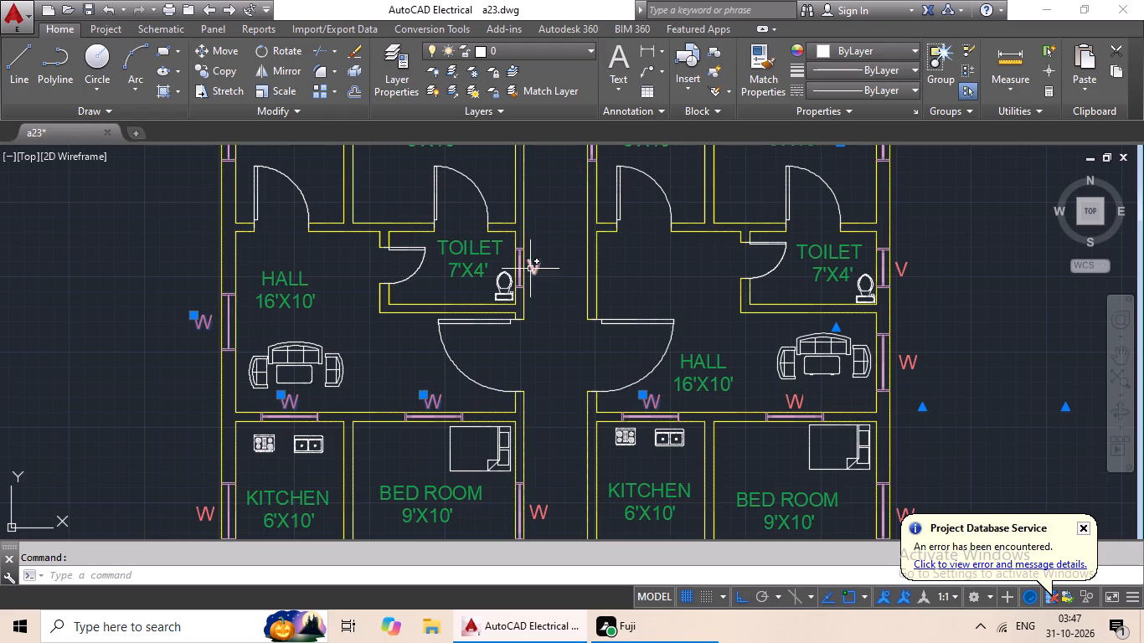
left_click(530, 269)
left_click(794, 394)
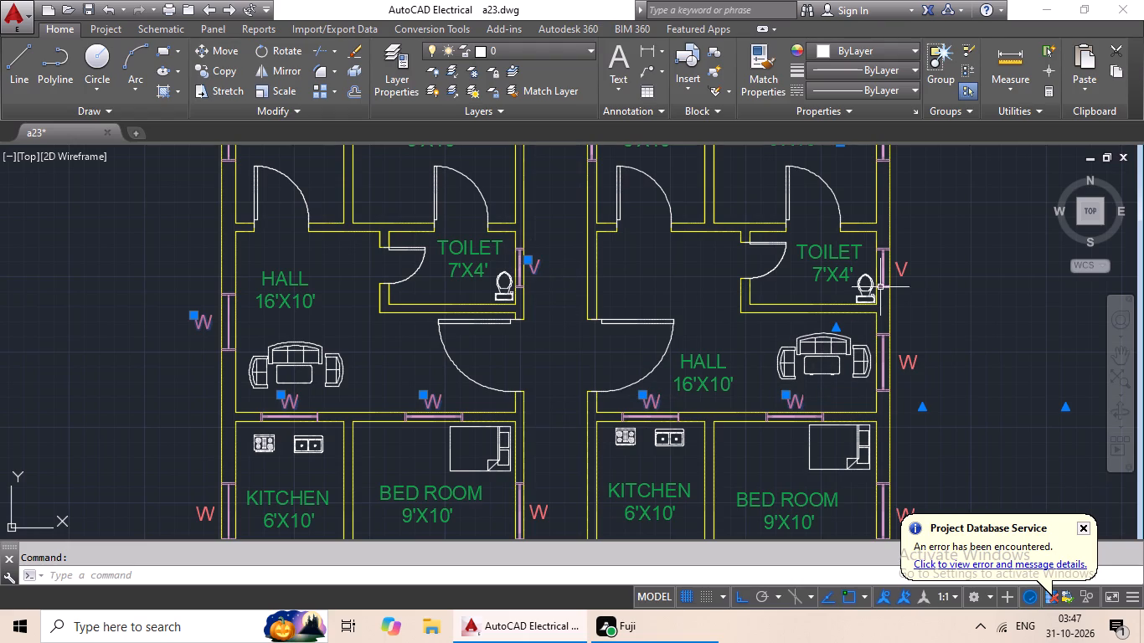
left_click(902, 267)
left_click(915, 352)
left_click_drag(922, 359, 914, 372)
left_click(914, 372)
left_click(910, 365)
Add the W and V labels of the second-row flats, including the W labels above their halls' lower-wall windows, to the selection.
scroll(928, 345, "down", 1)
middle_click_drag(928, 345, 699, 242)
left_click(684, 354)
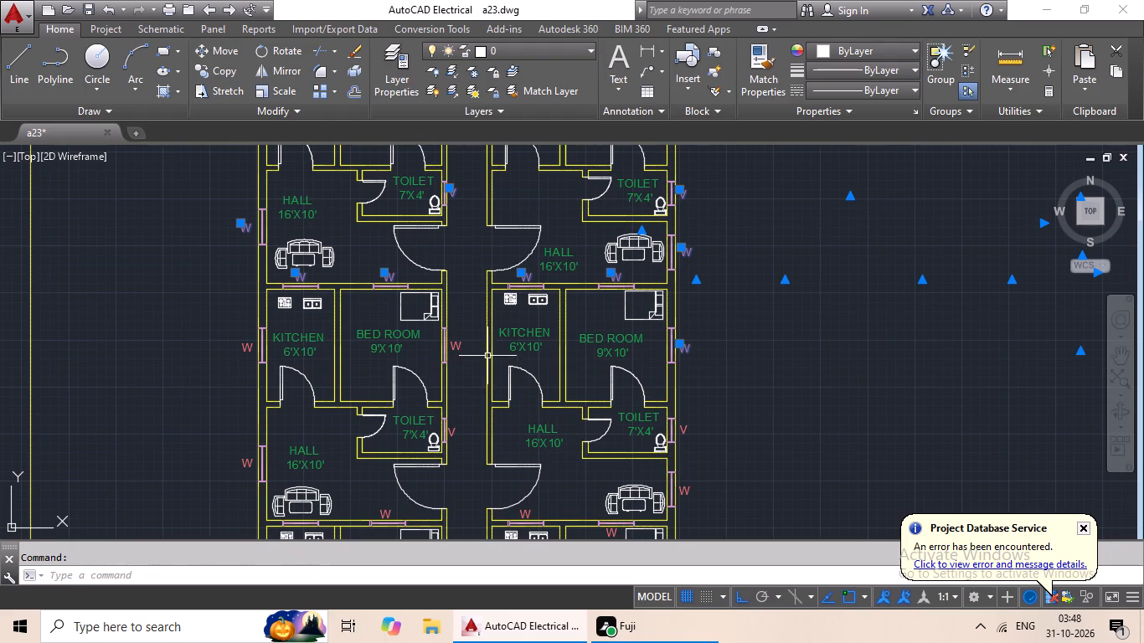
left_click(456, 349)
left_click(243, 352)
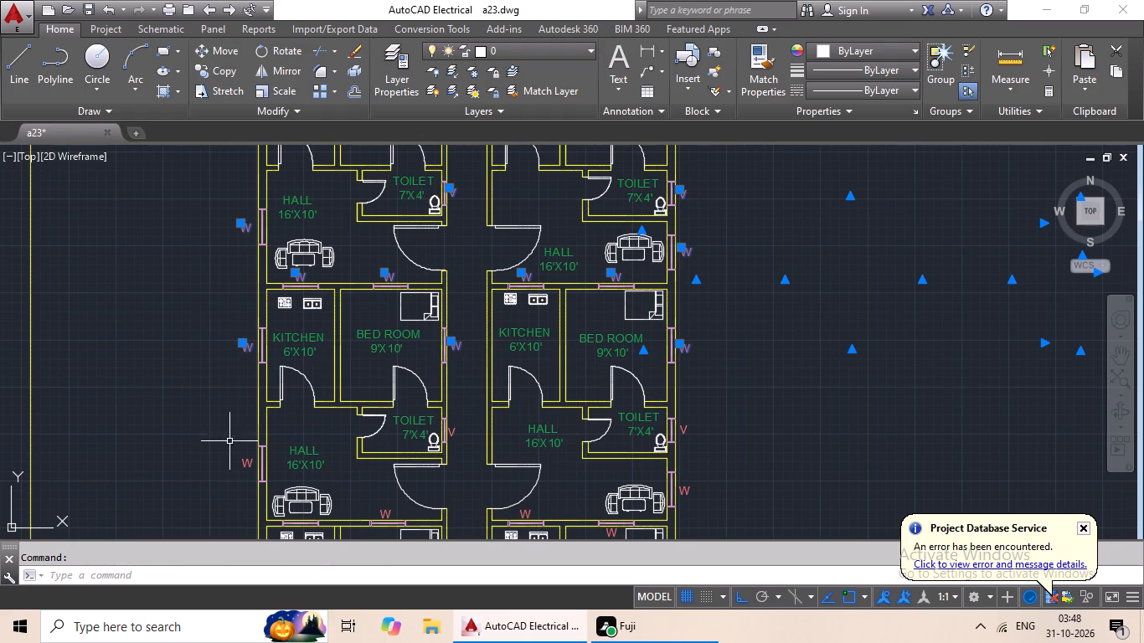
left_click(248, 466)
left_click_drag(449, 436, 457, 440)
left_click(686, 432)
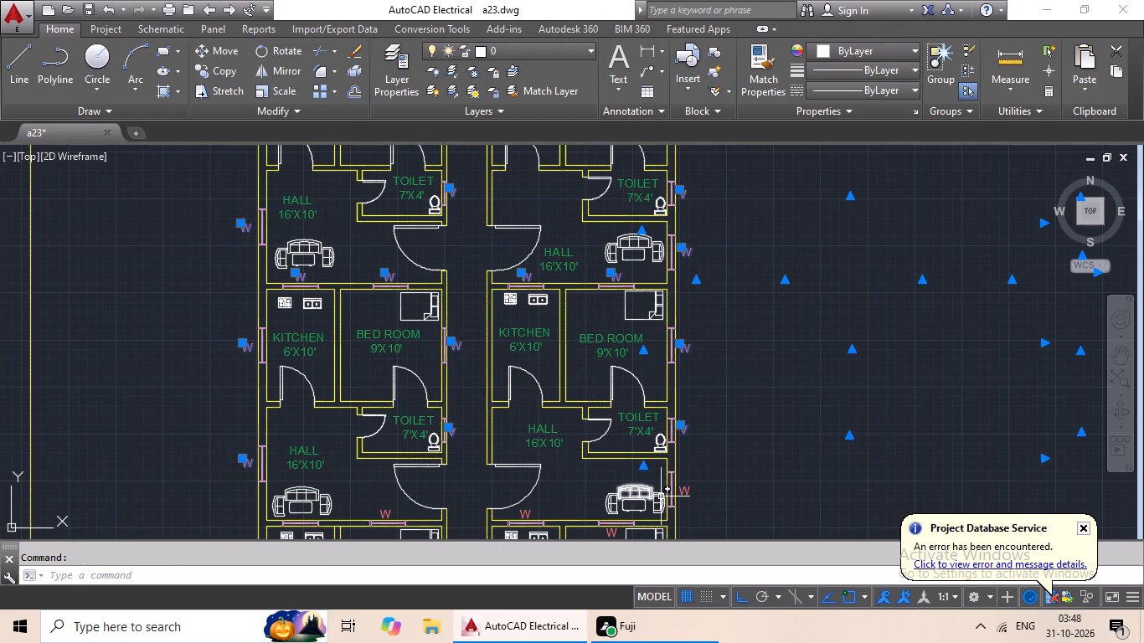
left_click(685, 490)
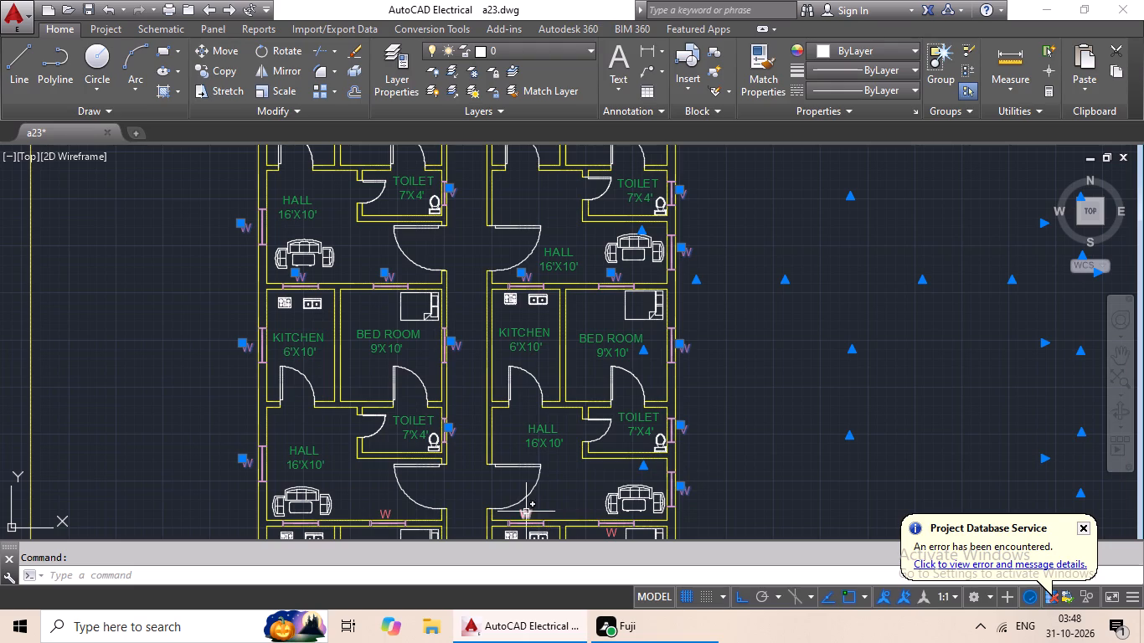
left_click(526, 512)
left_click(384, 514)
Add the W and V labels of the third-row flats, including the W labels above their halls' lower-wall windows, to the selection.
middle_click_drag(414, 444, 414, 191)
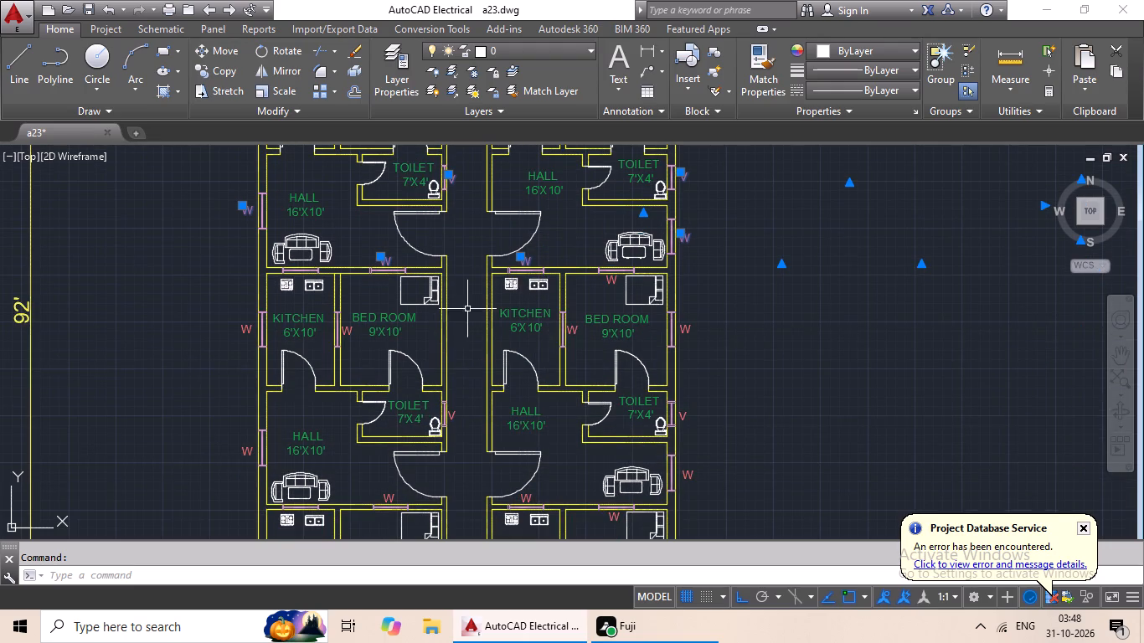
left_click(454, 420)
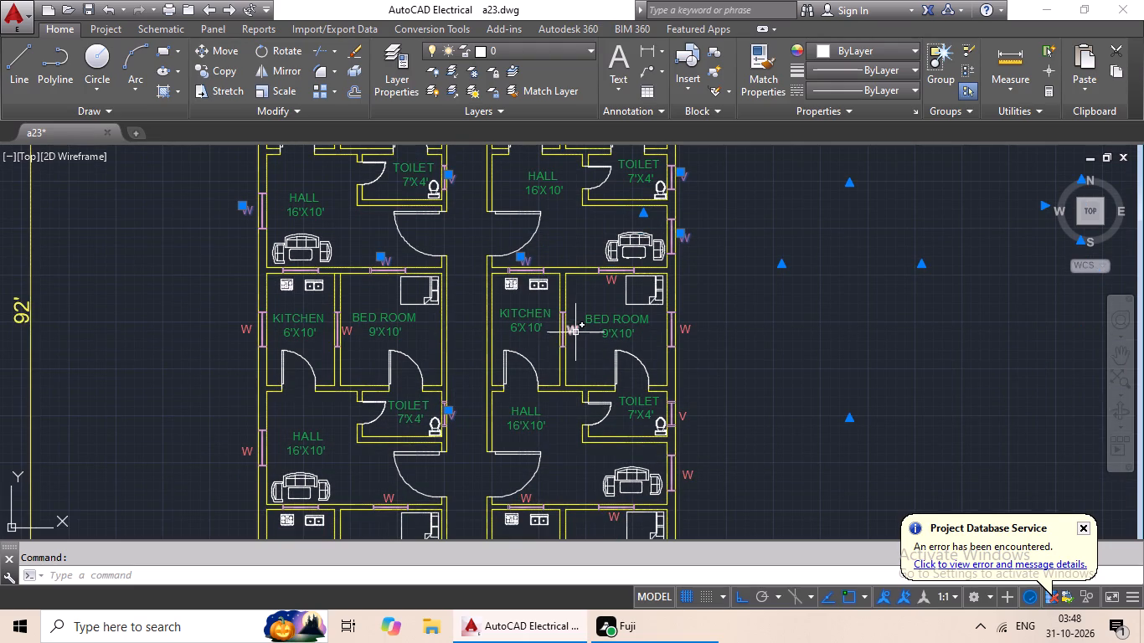
left_click(575, 328)
left_click(348, 327)
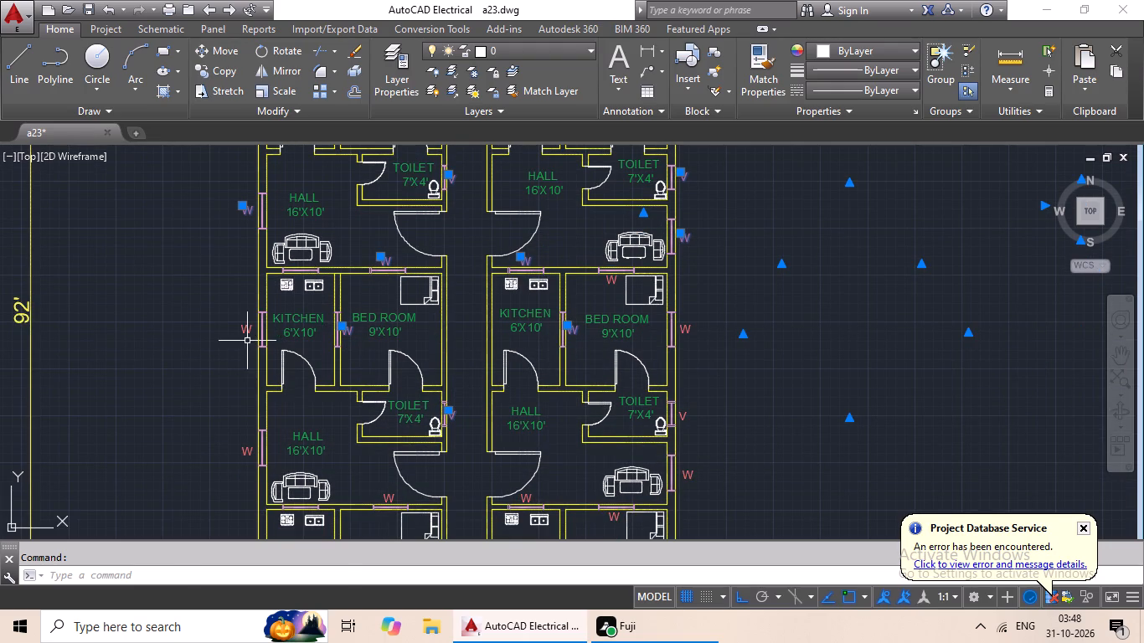
left_click(248, 336)
left_click(248, 326)
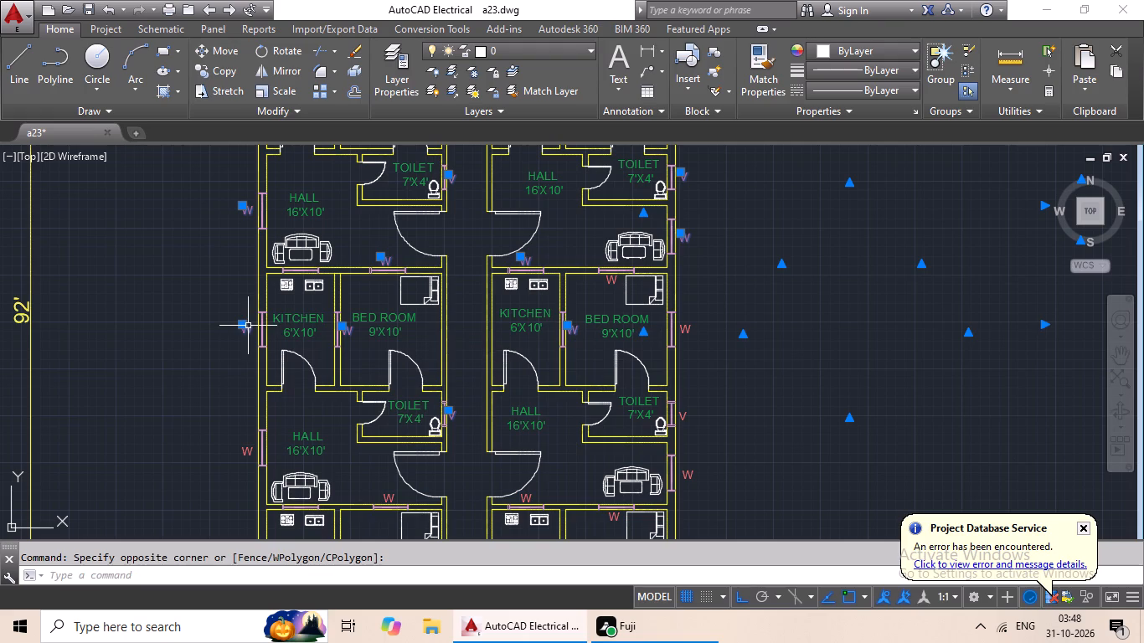
left_click(249, 447)
middle_click_drag(394, 463, 396, 357)
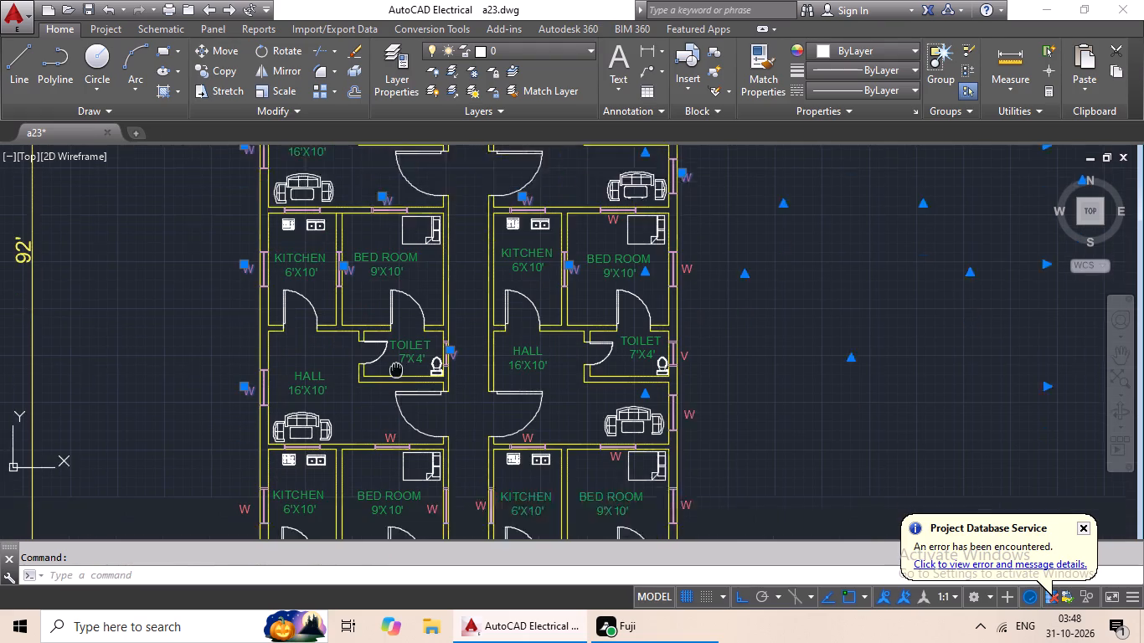
middle_click_drag(396, 357, 396, 340)
left_click(390, 373)
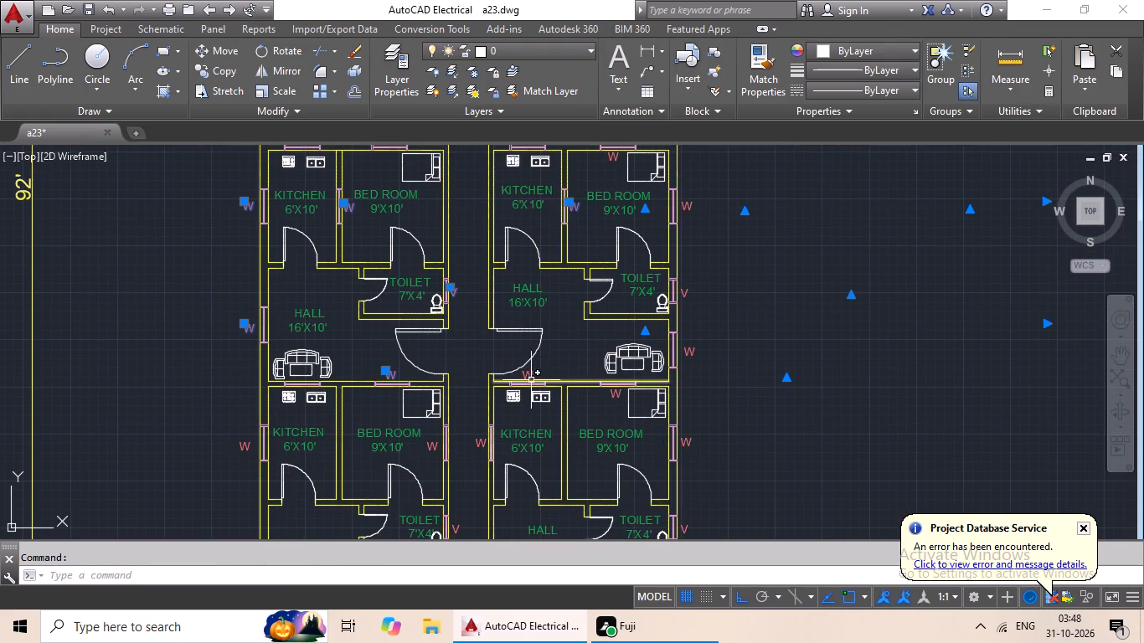
left_click(527, 378)
left_click(693, 353)
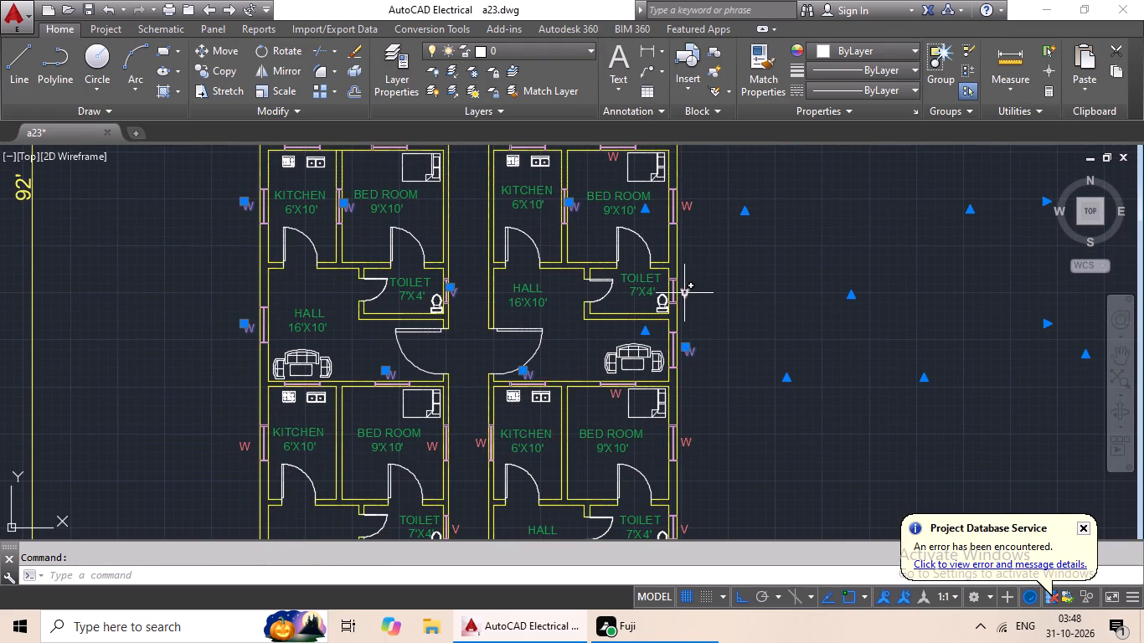
left_click_drag(684, 292, 687, 284)
left_click(688, 207)
middle_click_drag(618, 173, 600, 271)
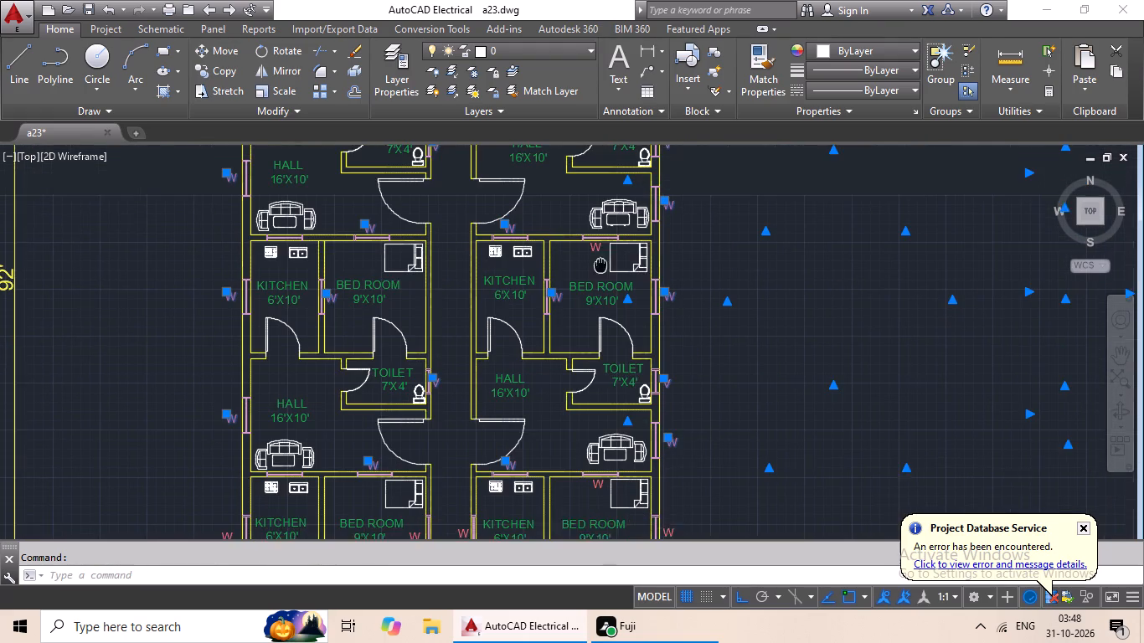
middle_click_drag(600, 271, 600, 274)
left_click(590, 259)
Add the fourth-row kitchen and bedroom W labels, plus the first flat's toilet V and hall W labels, to the selection.
scroll(708, 258, "down", 1)
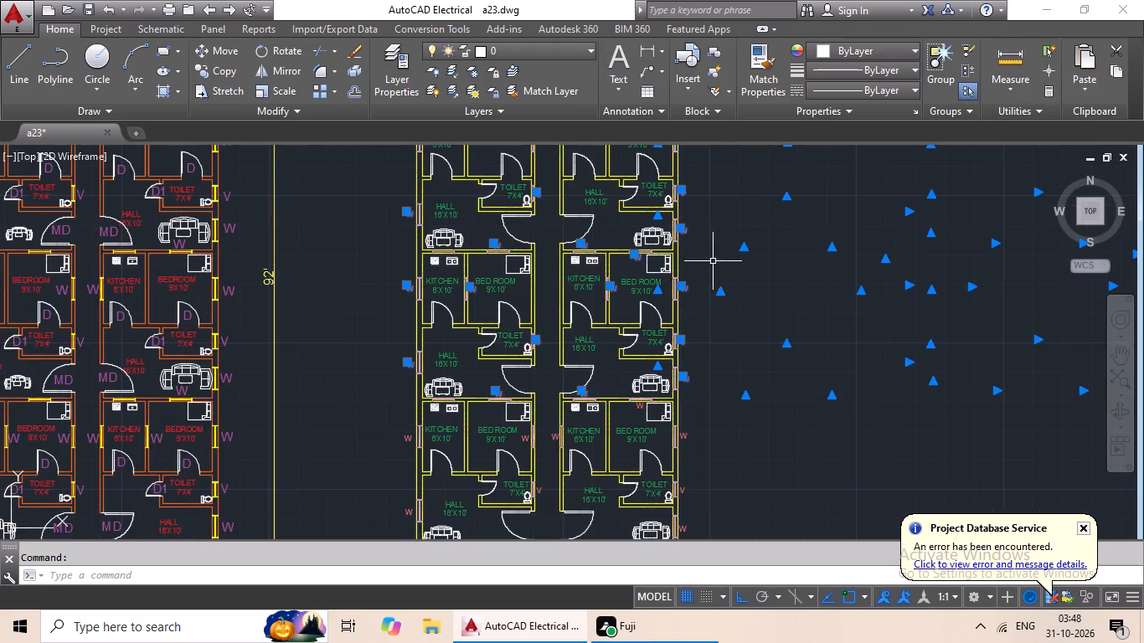
middle_click_drag(716, 265, 654, 221)
scroll(575, 365, "up", 2)
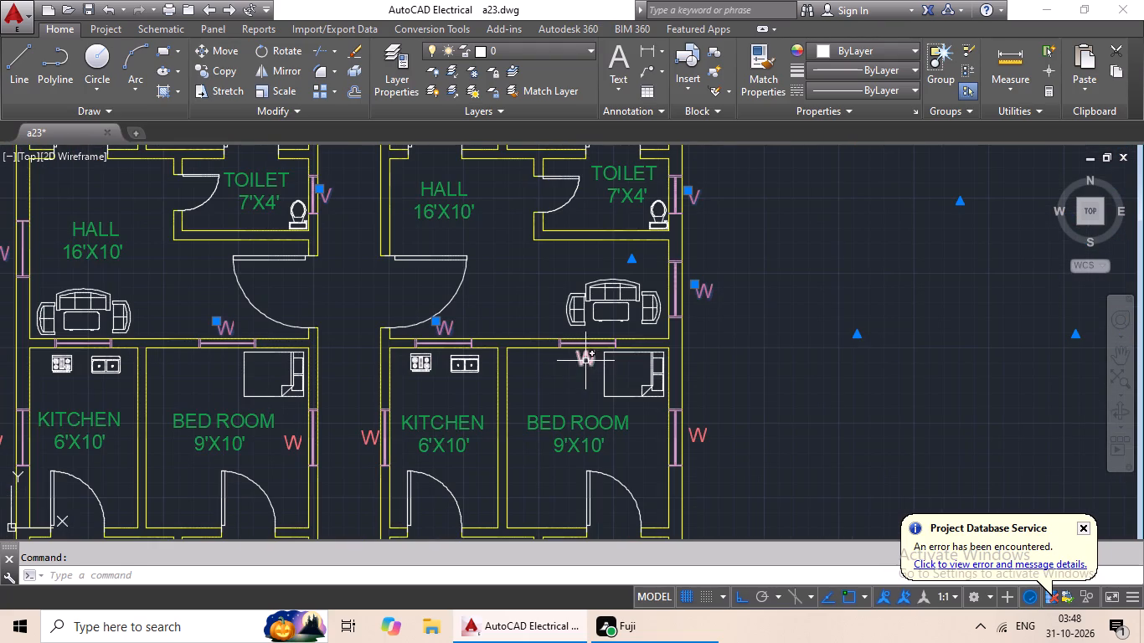
left_click(585, 361)
left_click(688, 435)
left_click(367, 440)
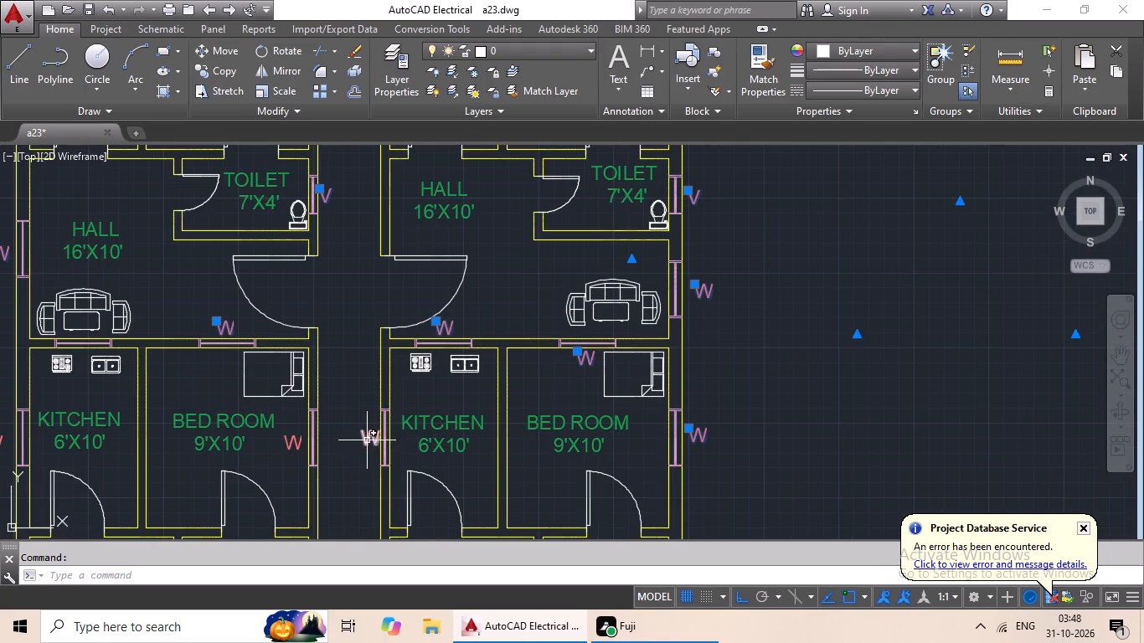
left_click(301, 444)
middle_click_drag(186, 387, 447, 359)
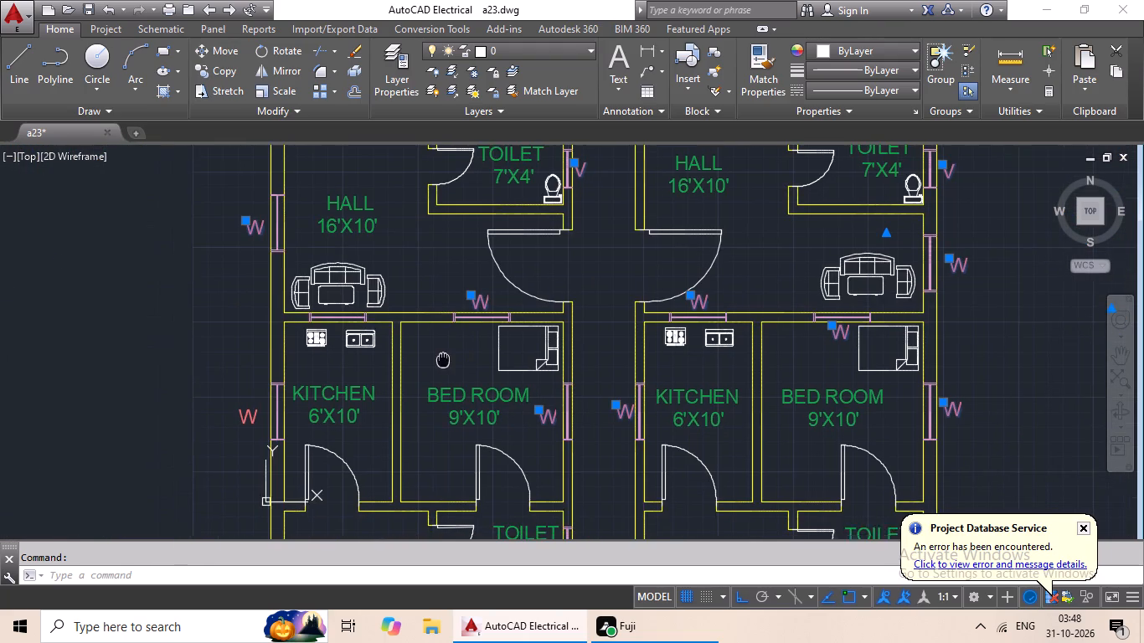
left_click(250, 417)
middle_click_drag(444, 468, 439, 279)
left_click(588, 360)
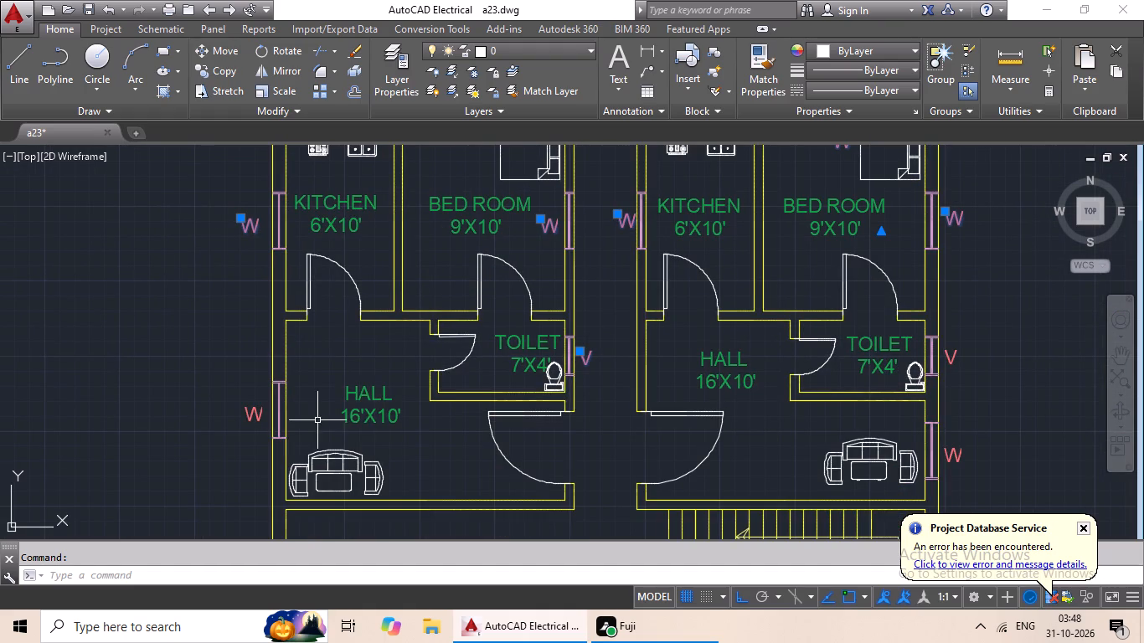
left_click(259, 417)
Add the staircase W label and the fourth-row stair-side flat's hall W and toilet V labels, and delete all selected labels.
scroll(483, 405, "down", 1)
scroll(799, 473, "down", 1)
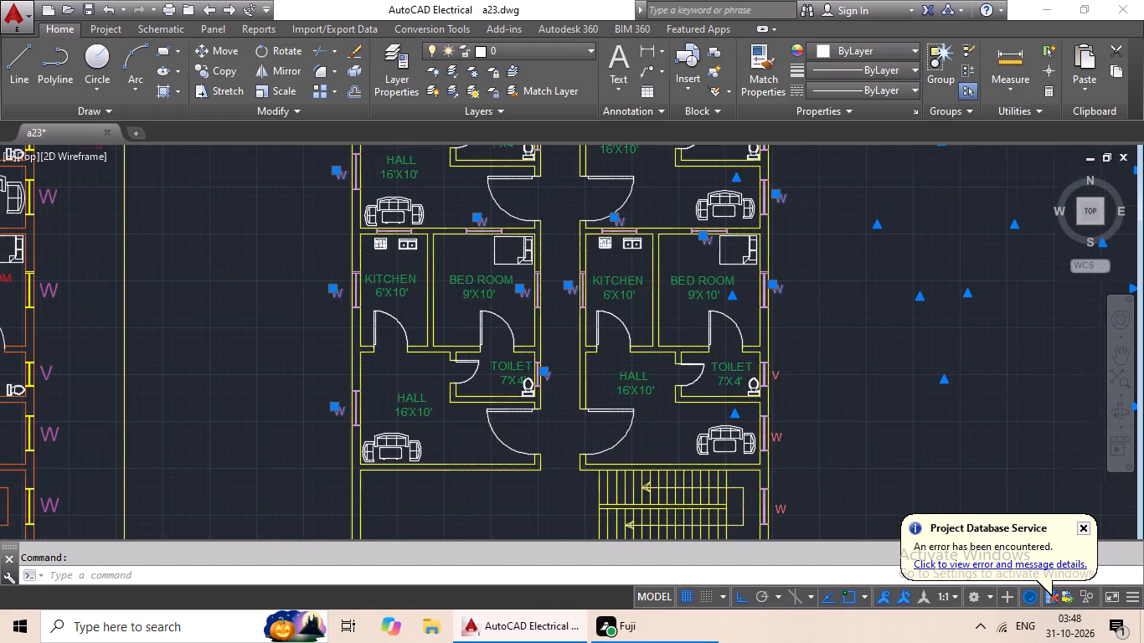
middle_click_drag(800, 472, 691, 432)
left_click(680, 459)
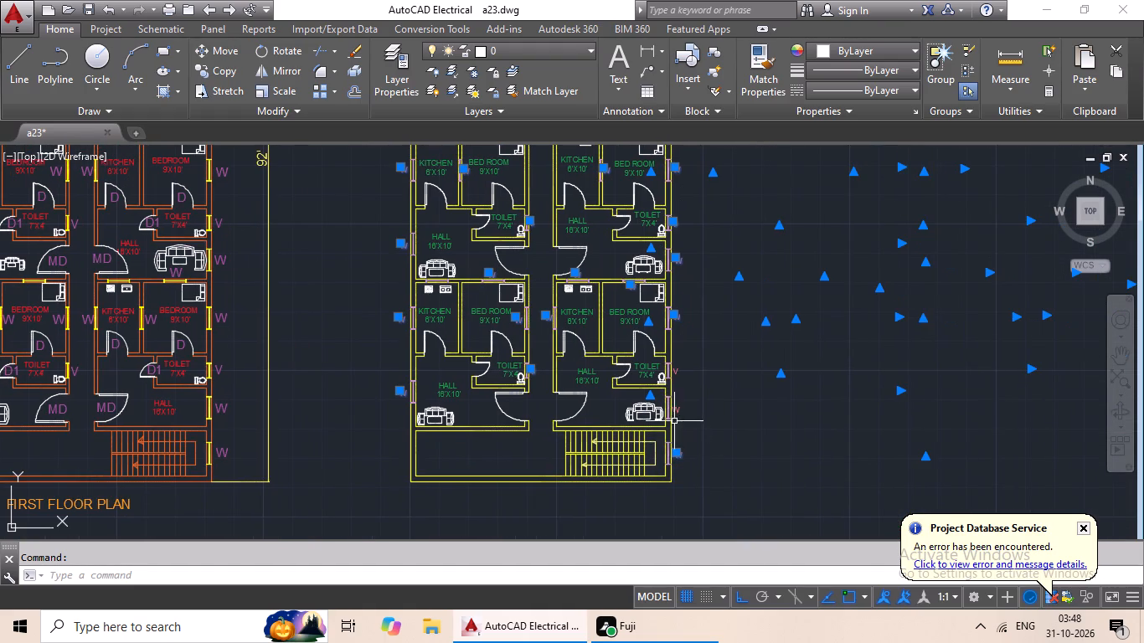
left_click(679, 407)
left_click(676, 369)
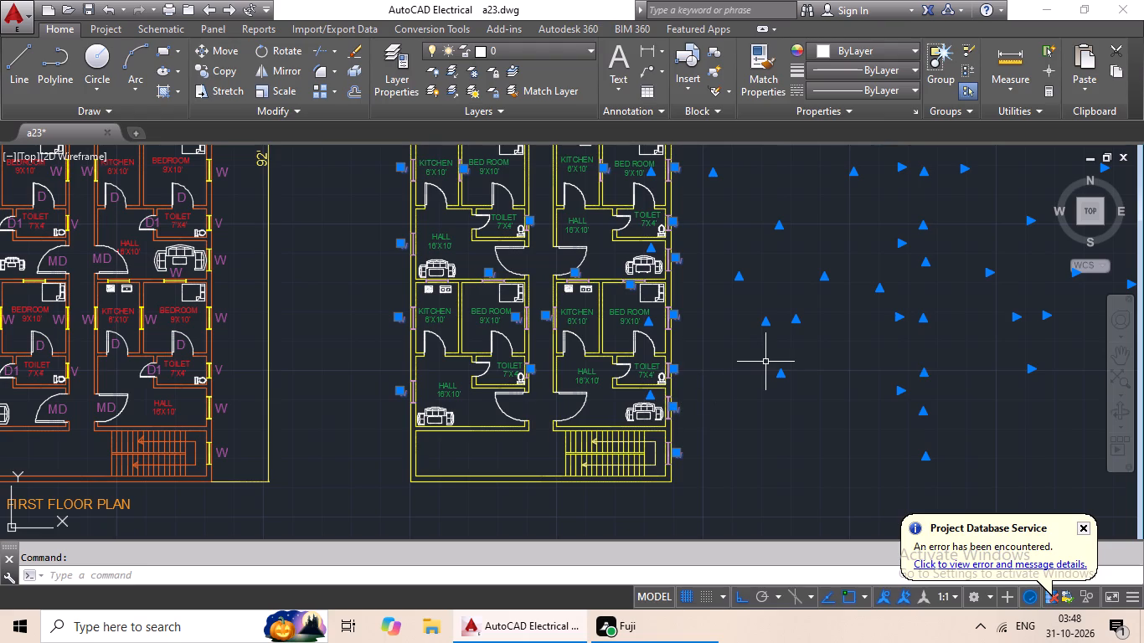
key("Delete")
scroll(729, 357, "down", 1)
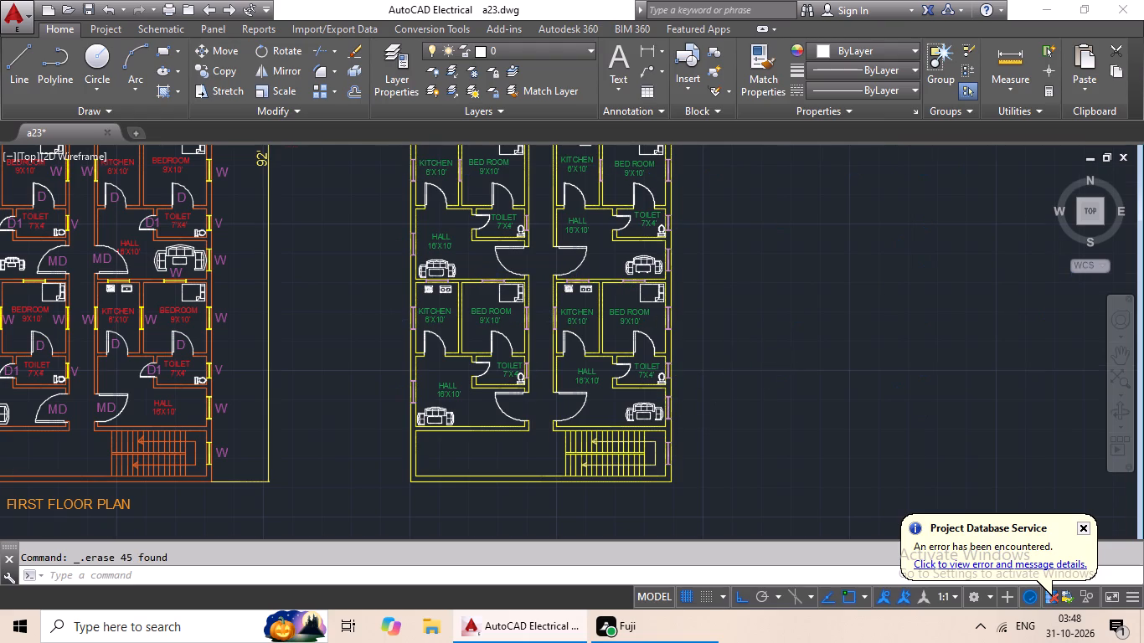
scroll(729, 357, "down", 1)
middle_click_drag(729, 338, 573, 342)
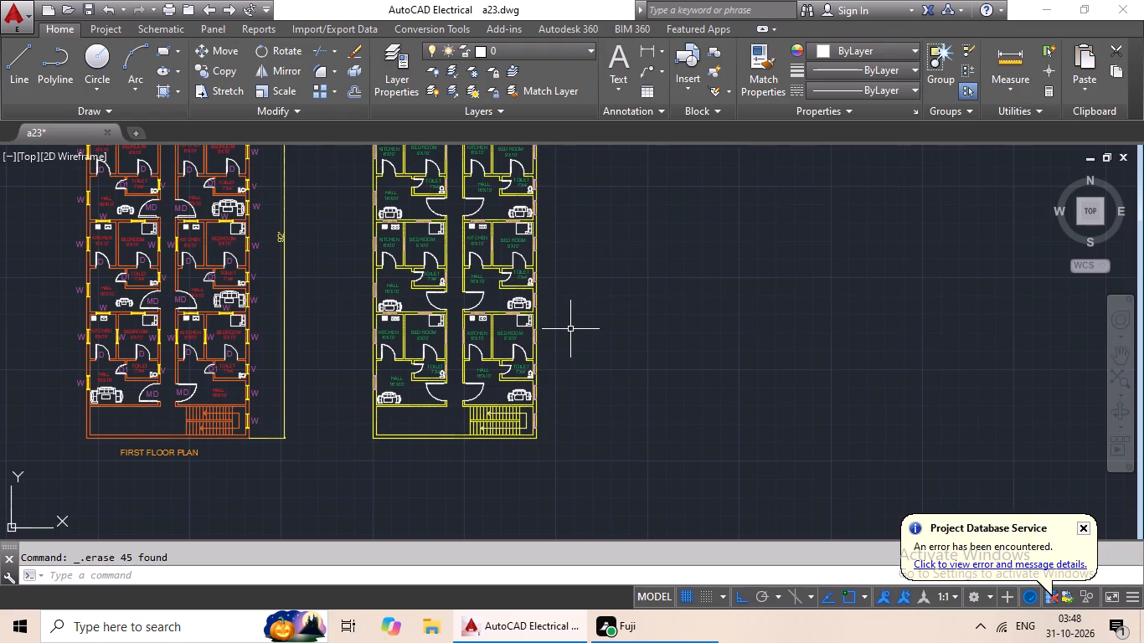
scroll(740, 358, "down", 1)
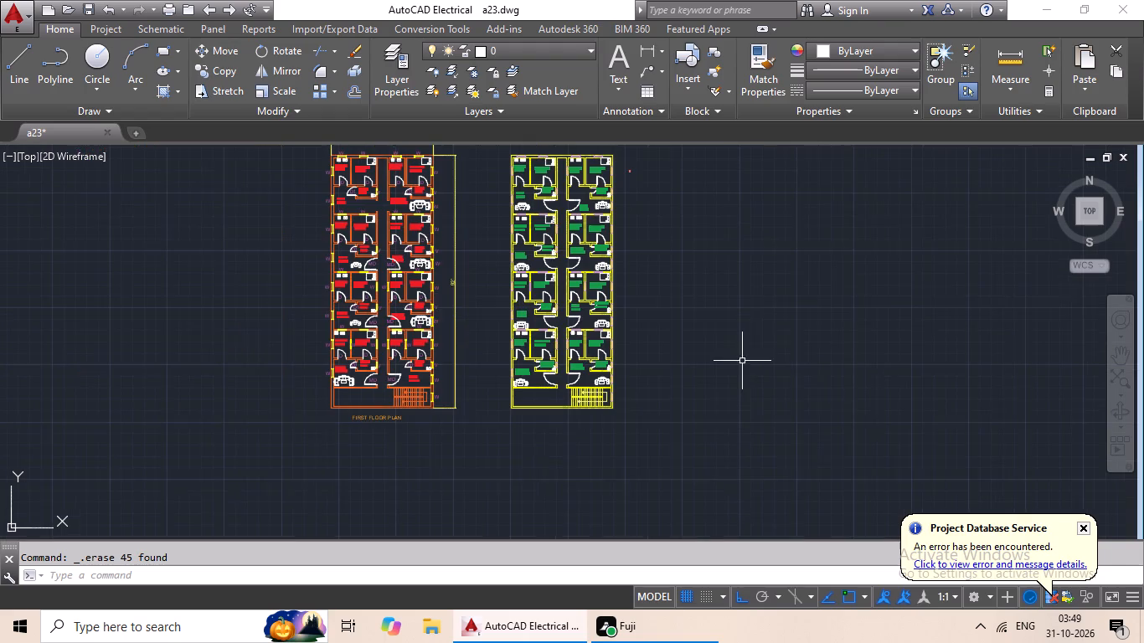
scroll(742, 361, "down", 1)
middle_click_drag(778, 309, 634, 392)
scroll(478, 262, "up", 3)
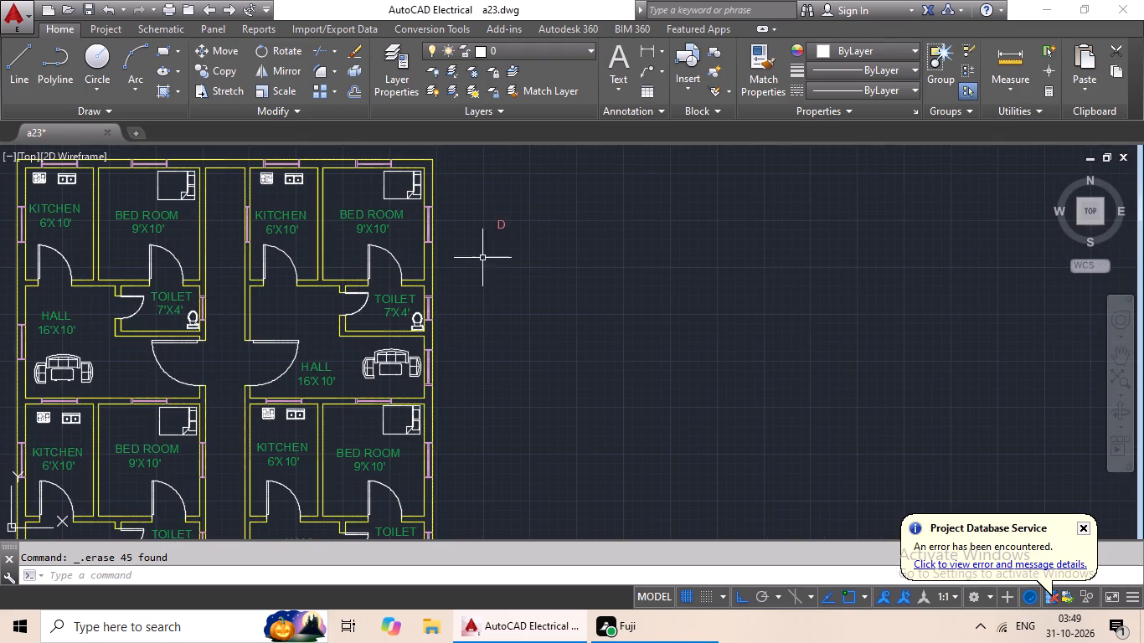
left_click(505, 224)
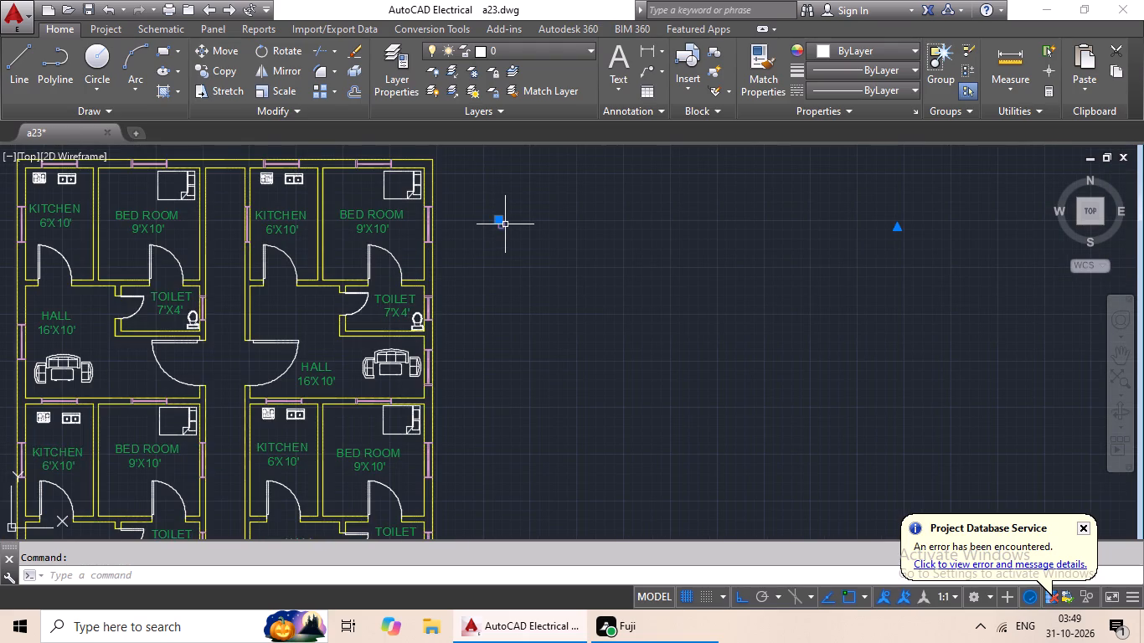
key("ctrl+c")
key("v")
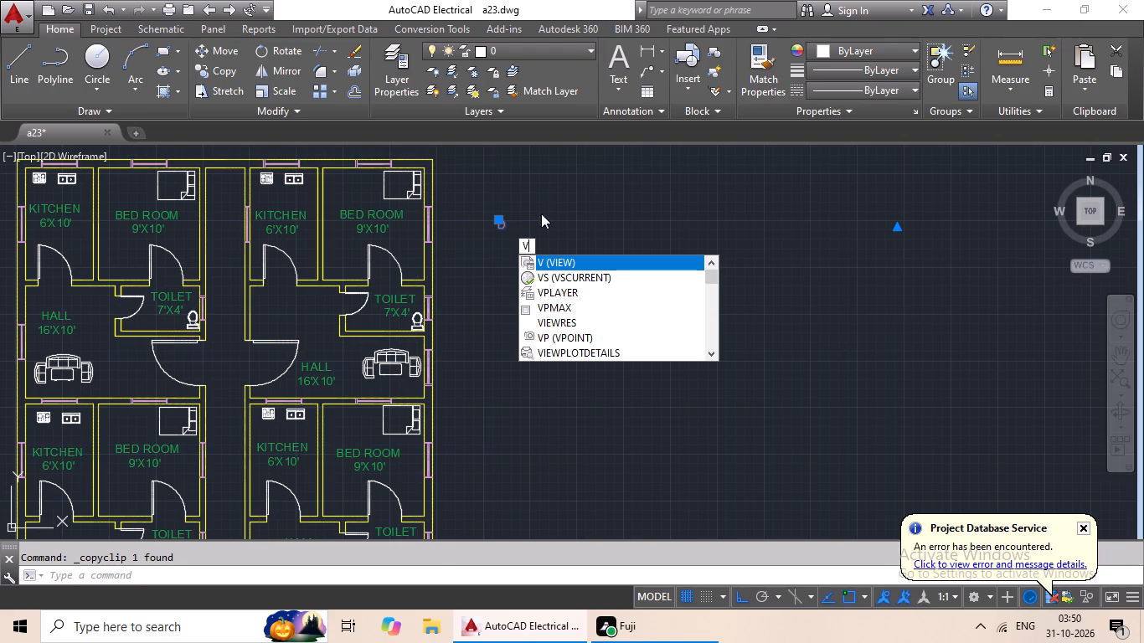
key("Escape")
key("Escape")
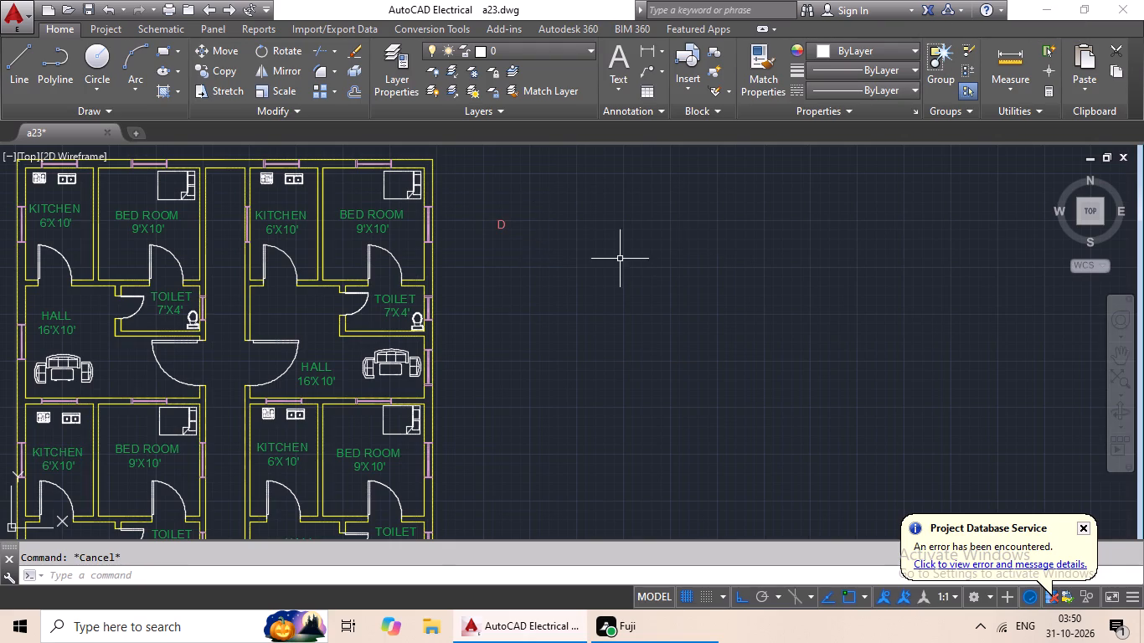
Paste a copy of the D label in the empty area farther out from the yellow-walled plan.
scroll(481, 216, "up", 2)
left_click(519, 236)
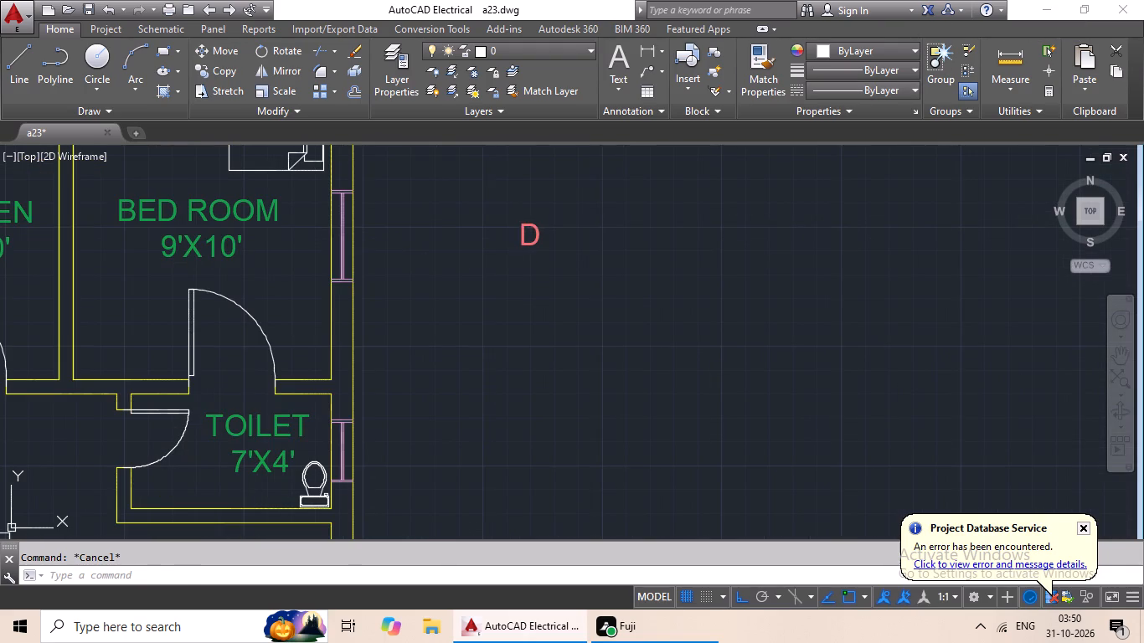
left_click(523, 244)
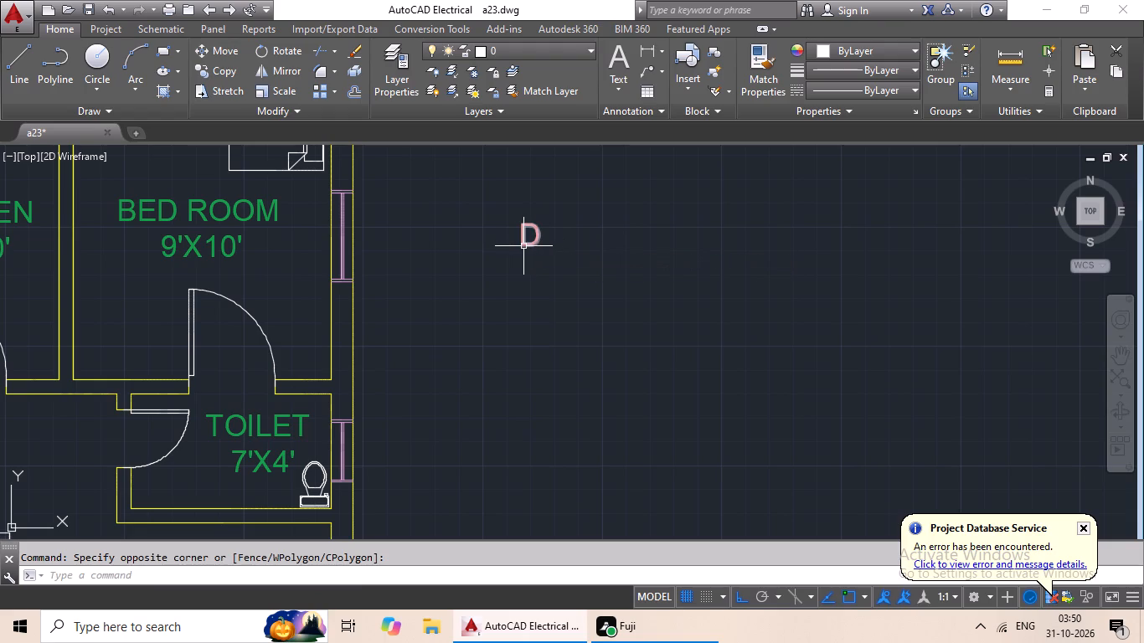
left_click(530, 239)
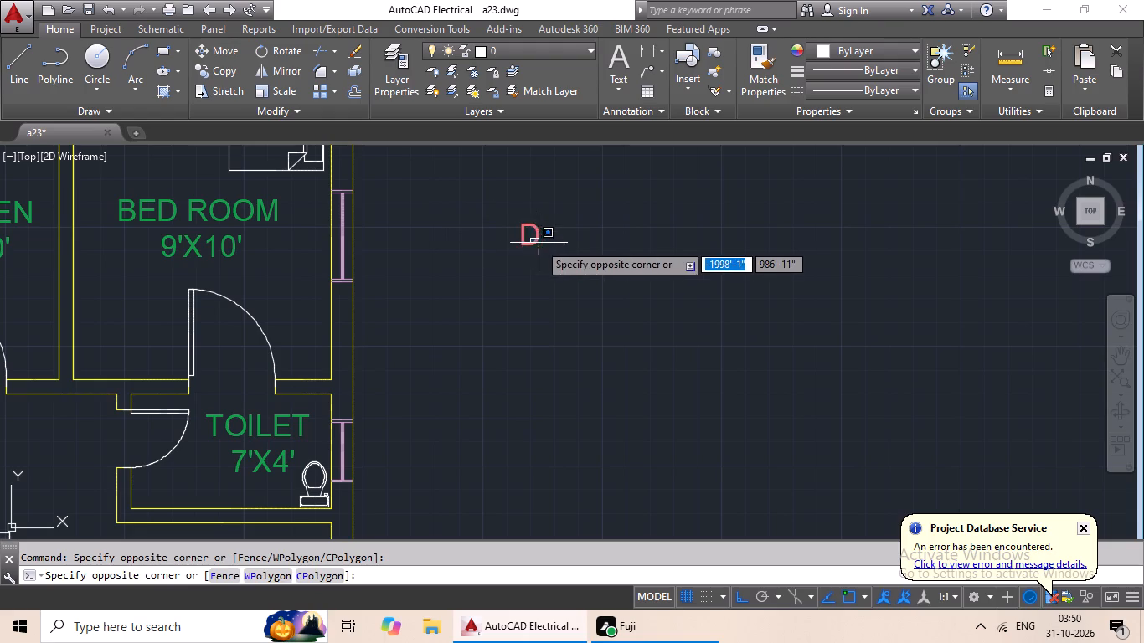
left_click(522, 245)
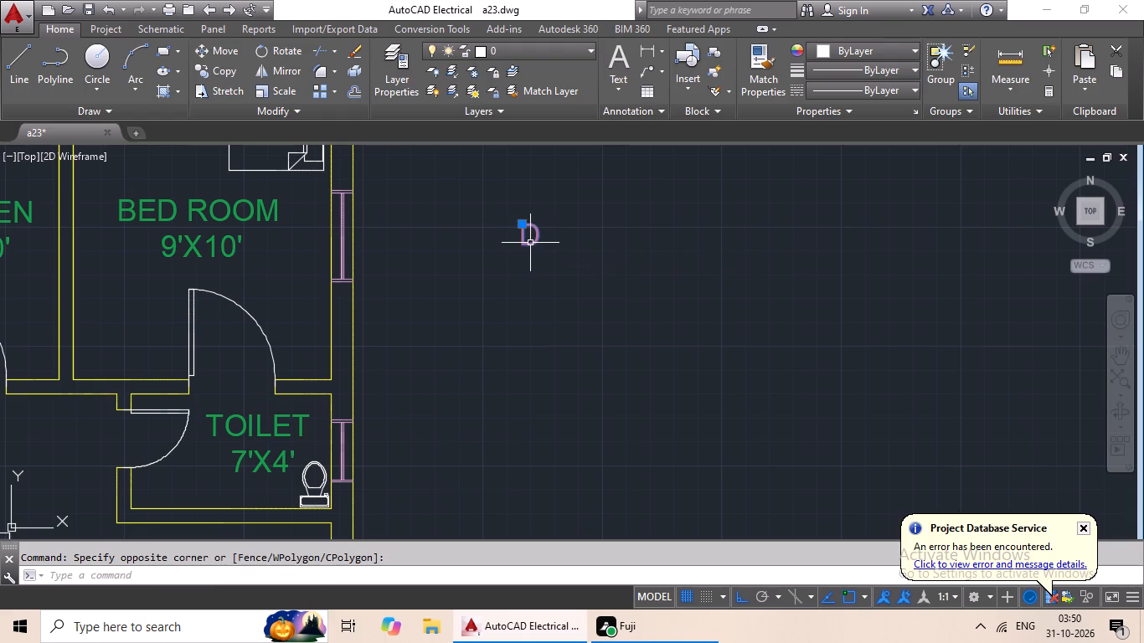
key("ctrl+c")
key("ctrl+v")
left_click(679, 234)
Delete the original D label that sits nearer to the yellow-walled plan.
scroll(534, 218, "up", 2)
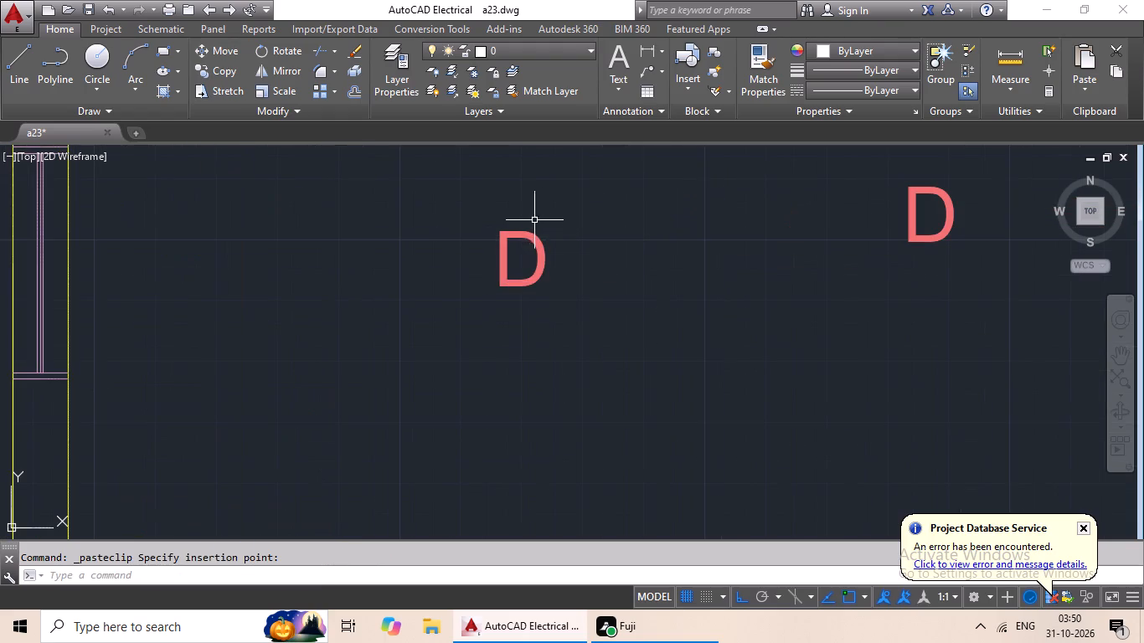
left_click_drag(544, 219, 557, 319)
key("Delete")
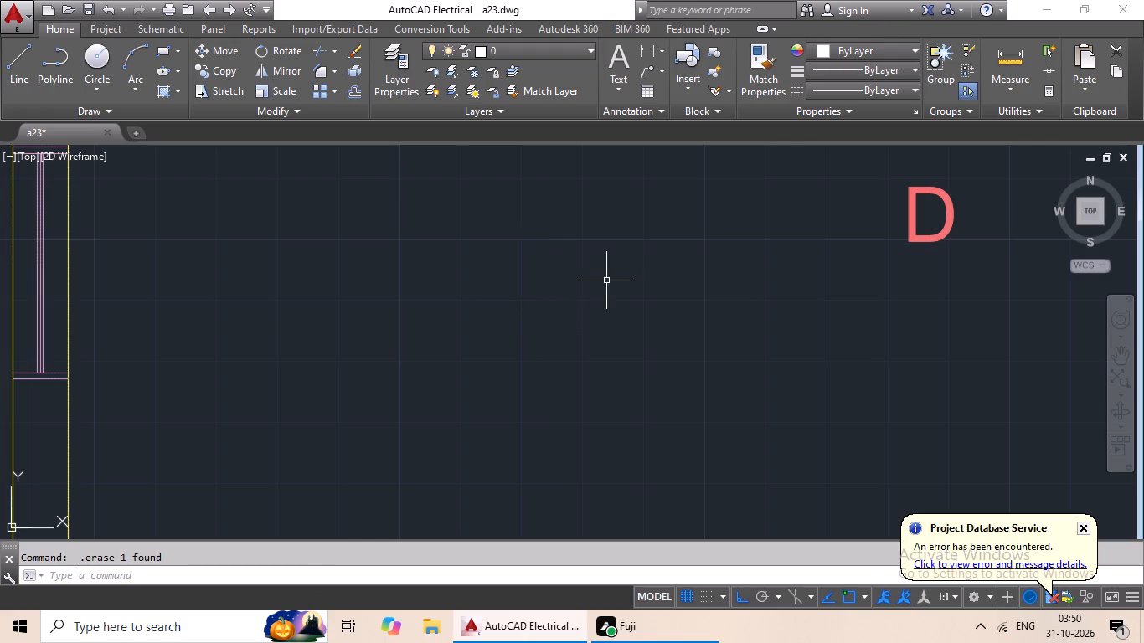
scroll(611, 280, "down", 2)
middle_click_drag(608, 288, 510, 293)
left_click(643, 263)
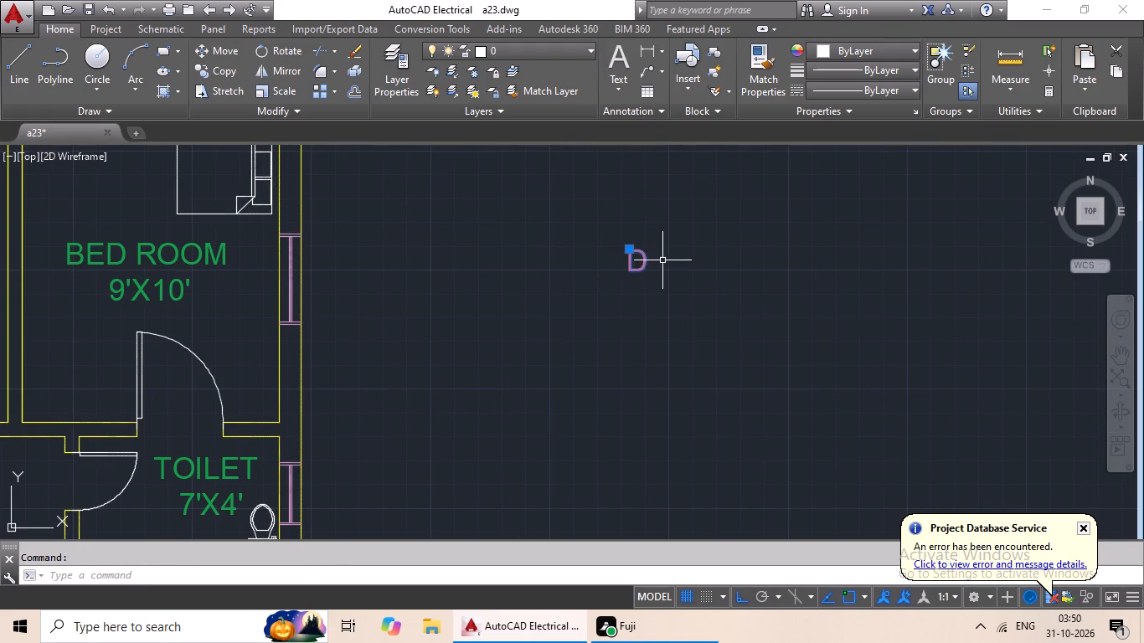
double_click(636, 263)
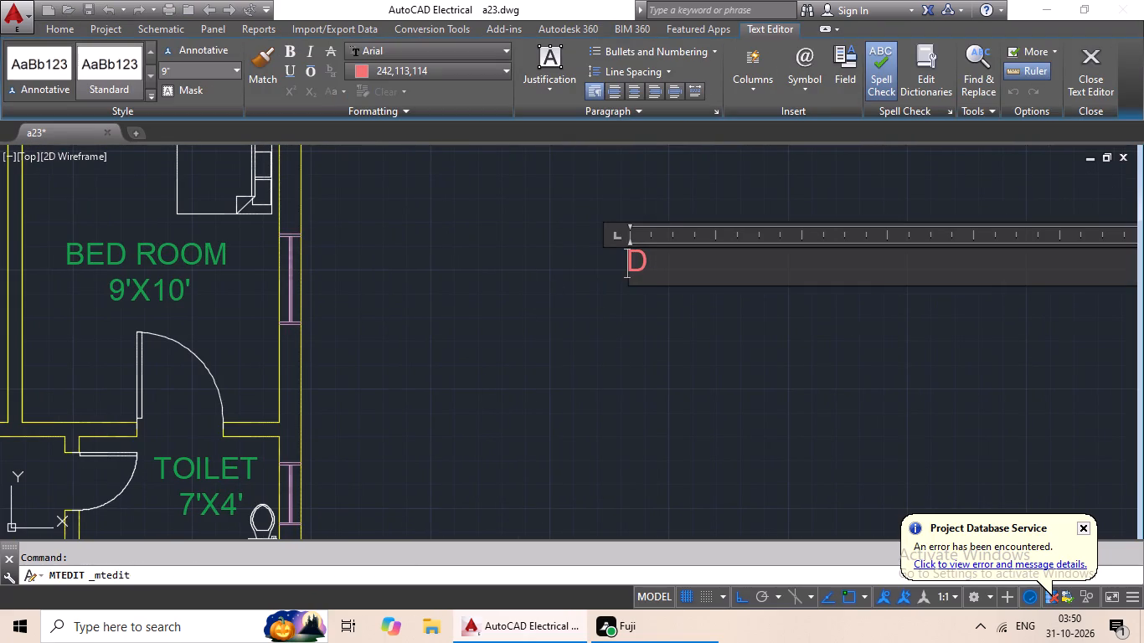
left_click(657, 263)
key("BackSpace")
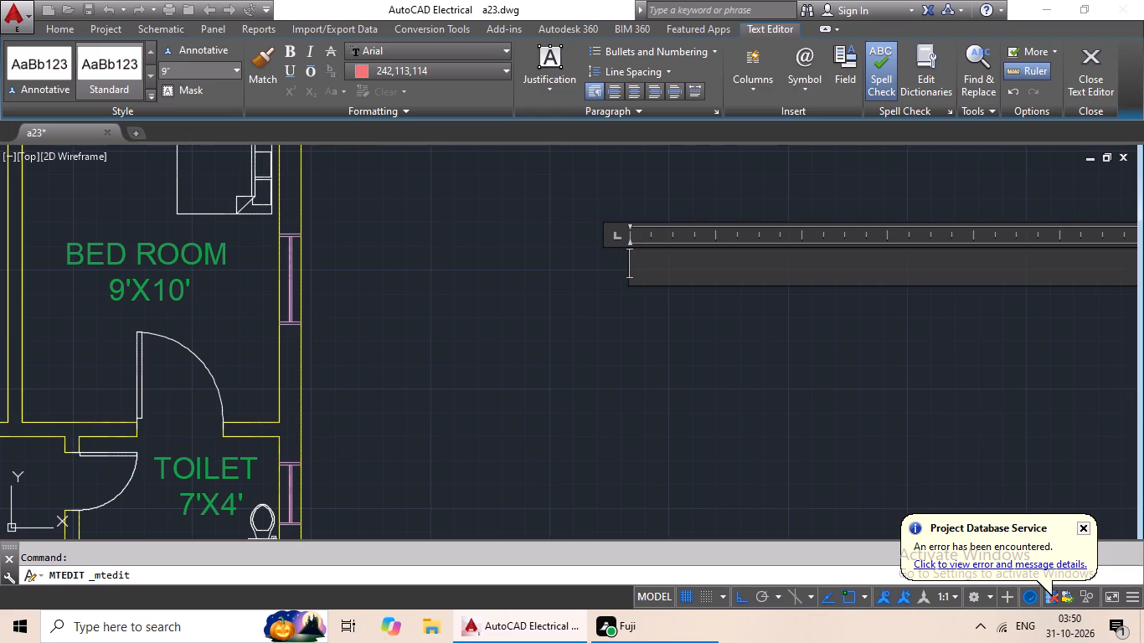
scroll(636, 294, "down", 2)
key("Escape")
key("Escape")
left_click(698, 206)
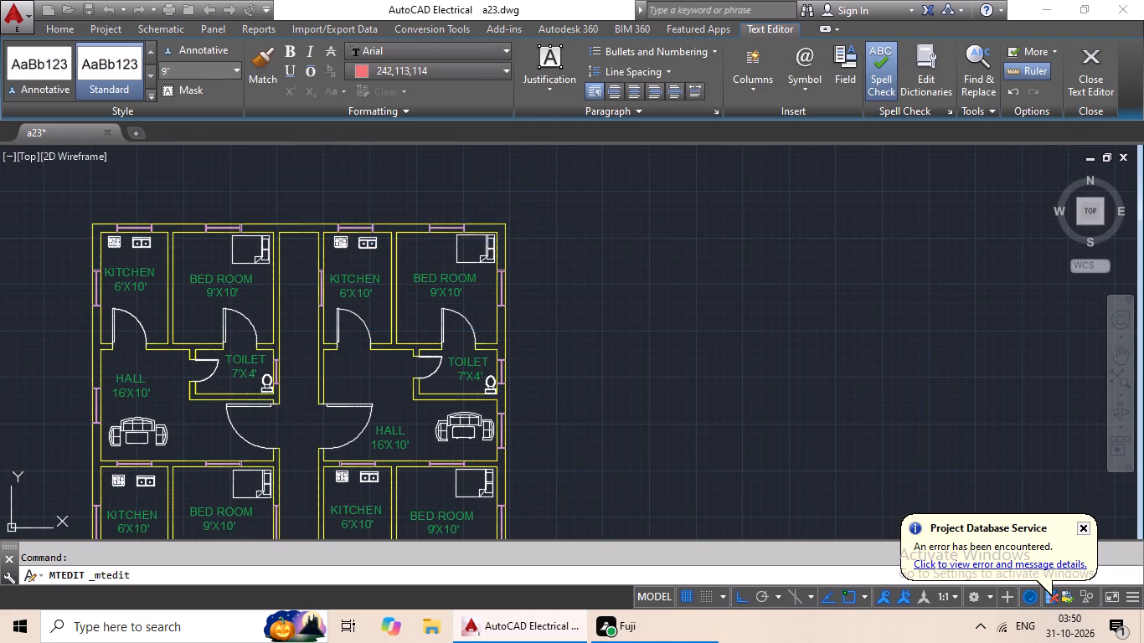
Set the text height of the D label outside the yellow-walled plan to 1'-3".
double_click(640, 282)
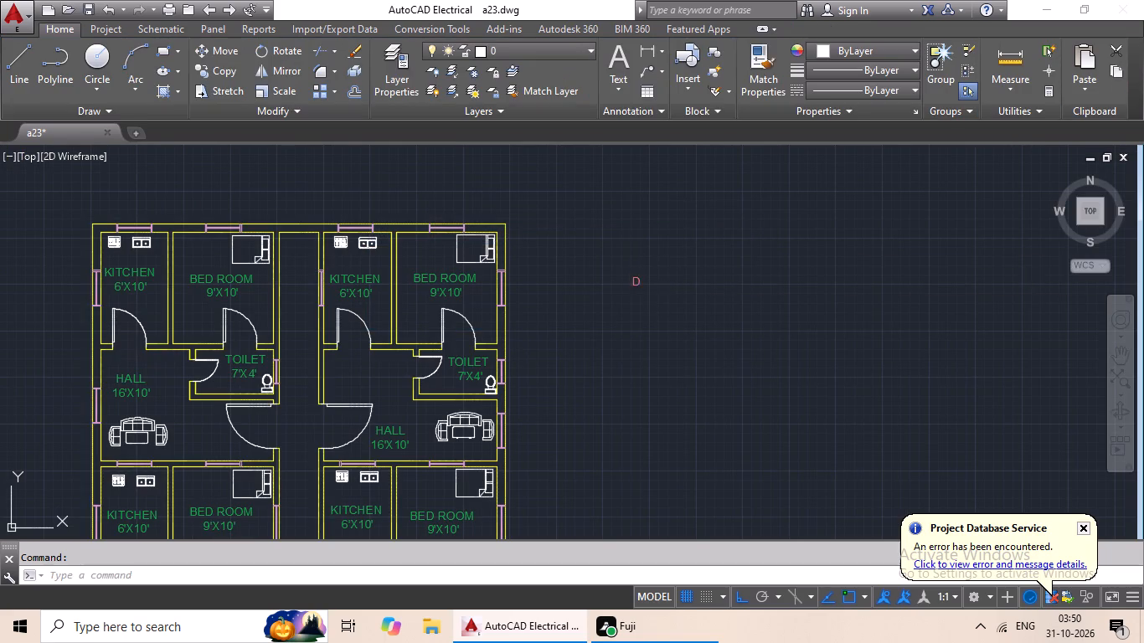
scroll(650, 283, "up", 3)
left_click_drag(665, 275, 544, 280)
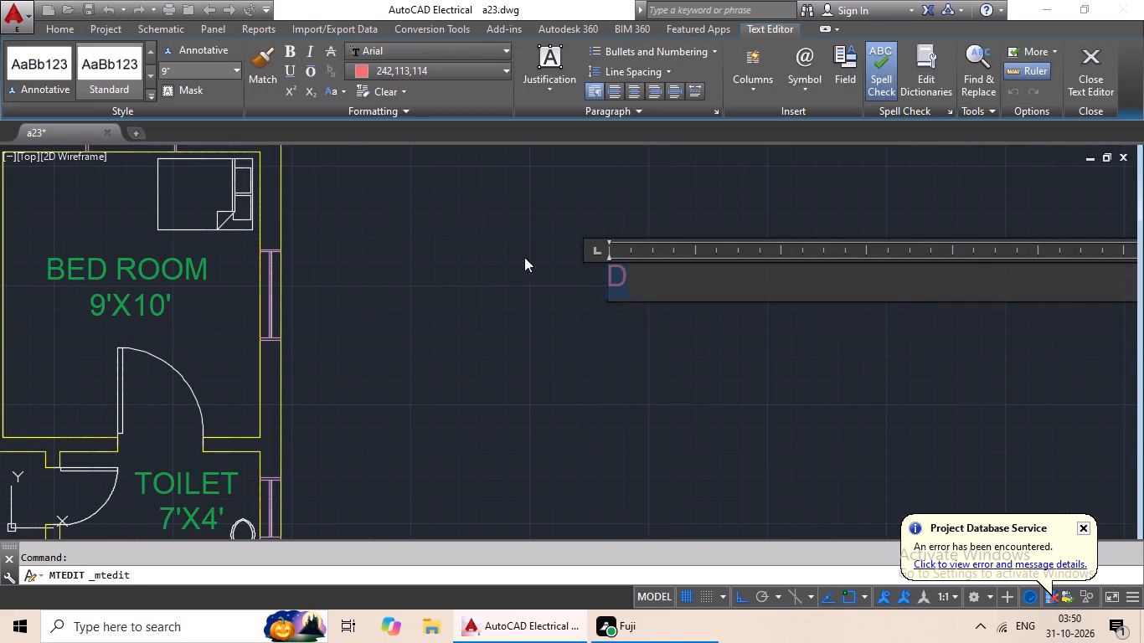
left_click(239, 63)
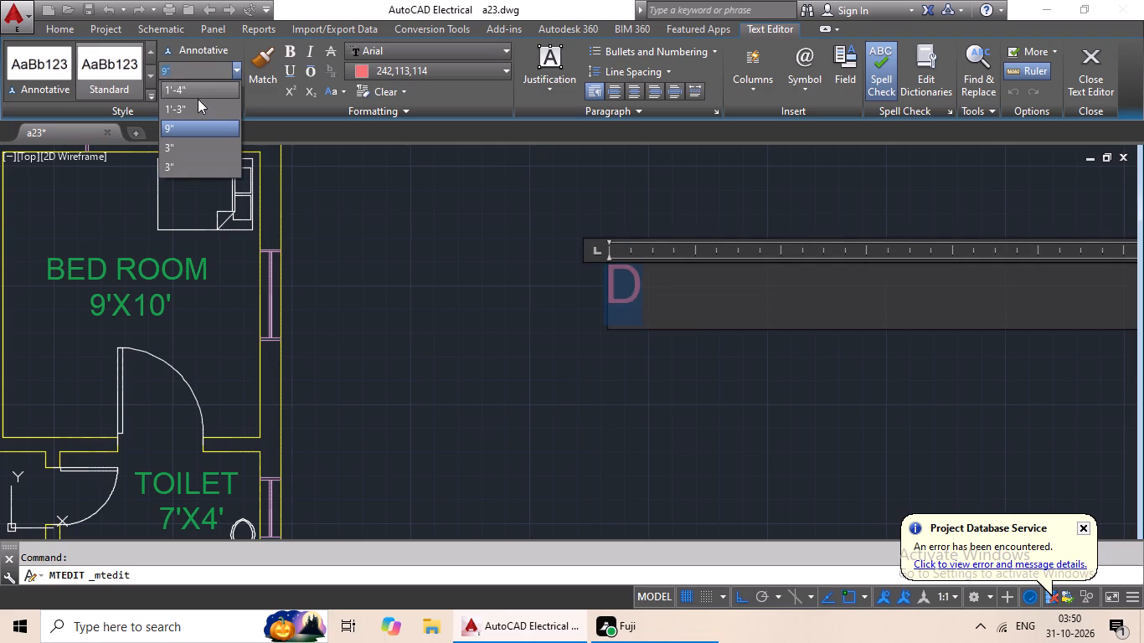
left_click(193, 104)
left_click(494, 288)
Change the text of the outside D label to W.
double_click(633, 285)
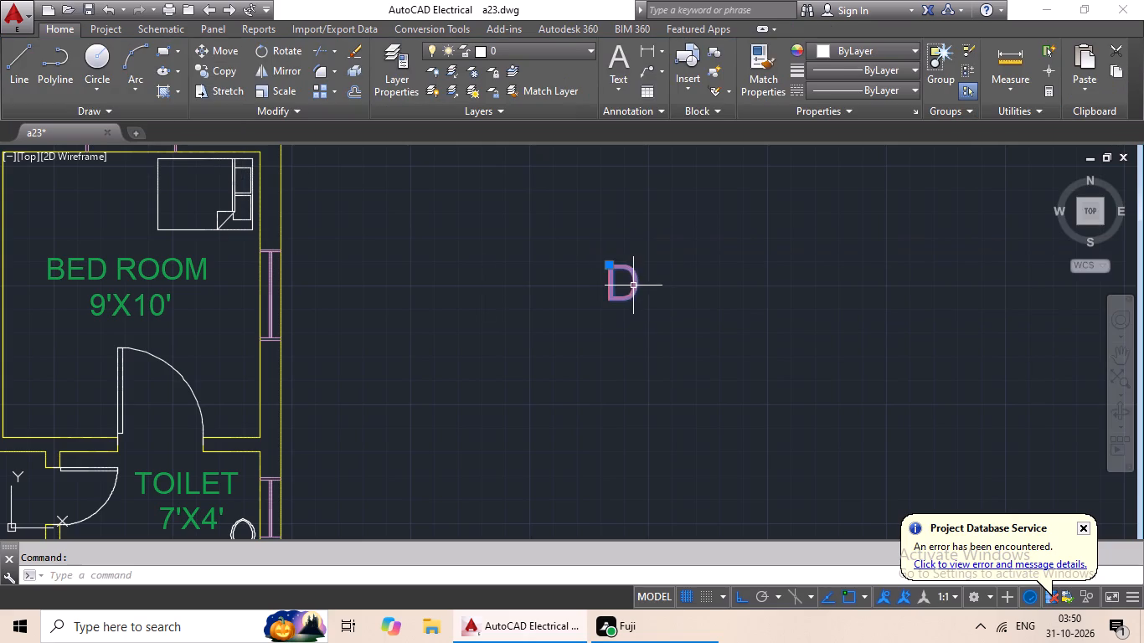
key("BackSpace")
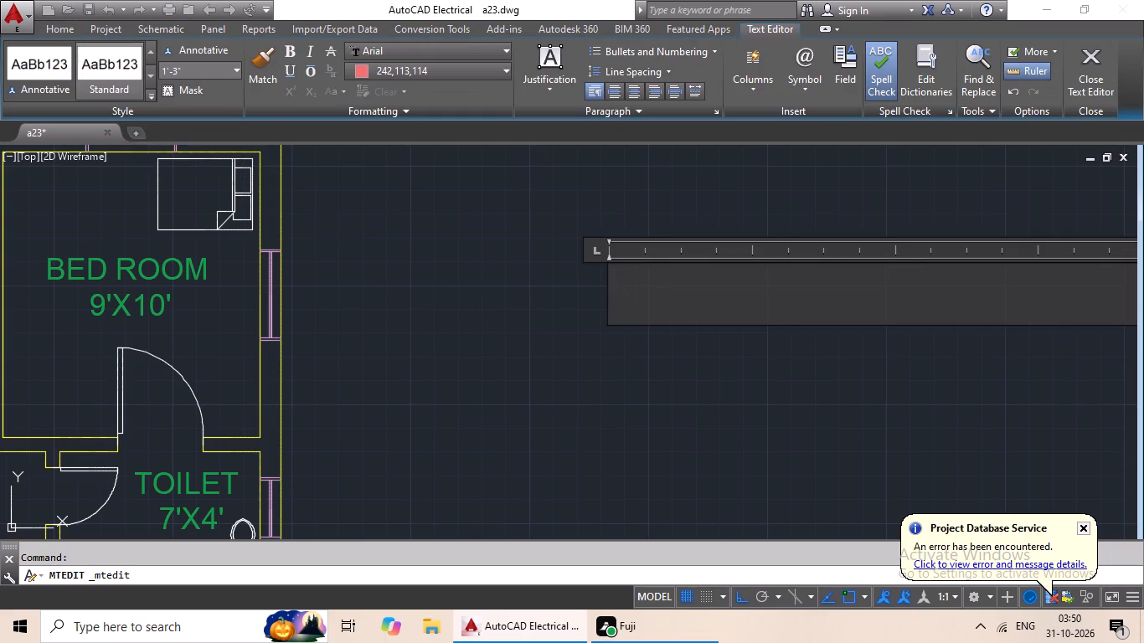
key("shift+w")
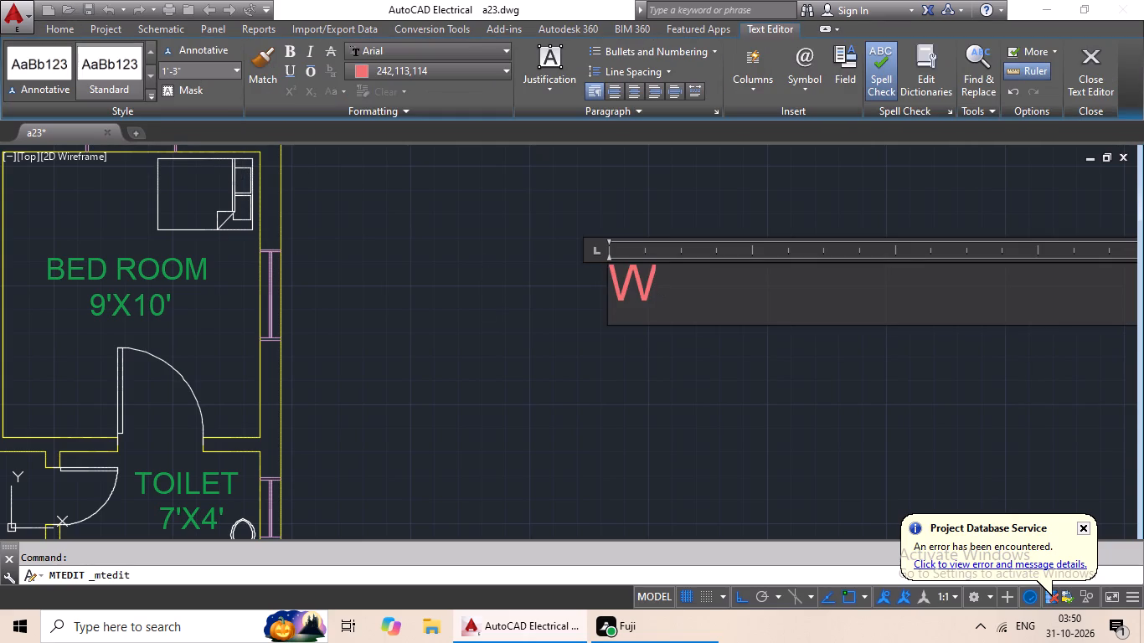
left_click(637, 373)
Copy the W label and paste it above and beside the two outer-wall windows of the top-row right flat's bedroom.
scroll(647, 260, "down", 1)
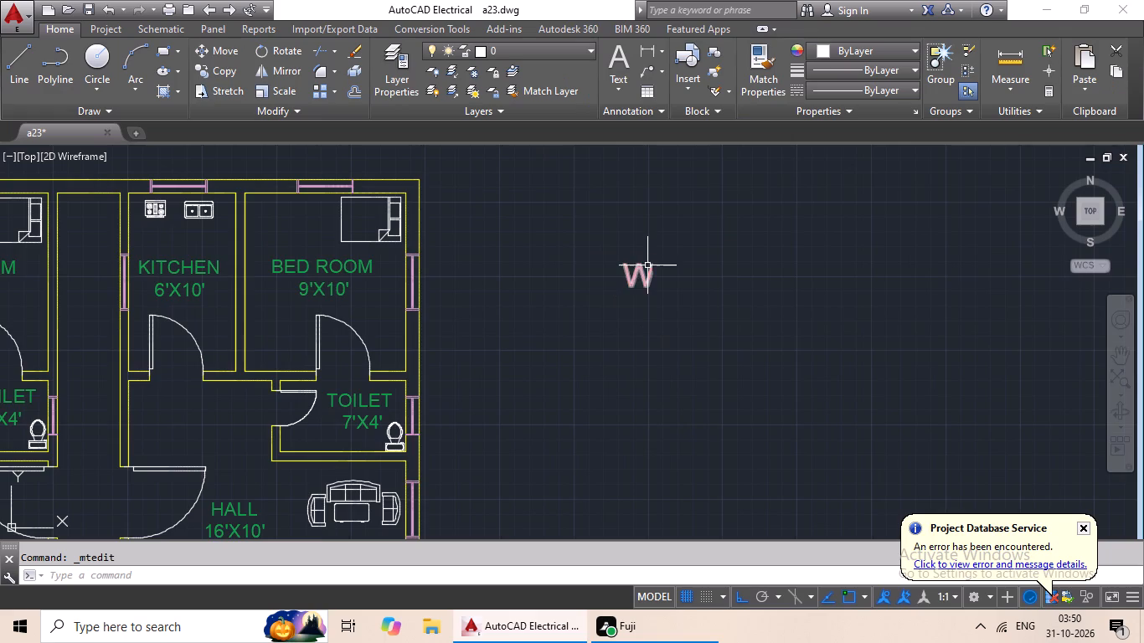
scroll(655, 263, "down", 1)
left_click(653, 266)
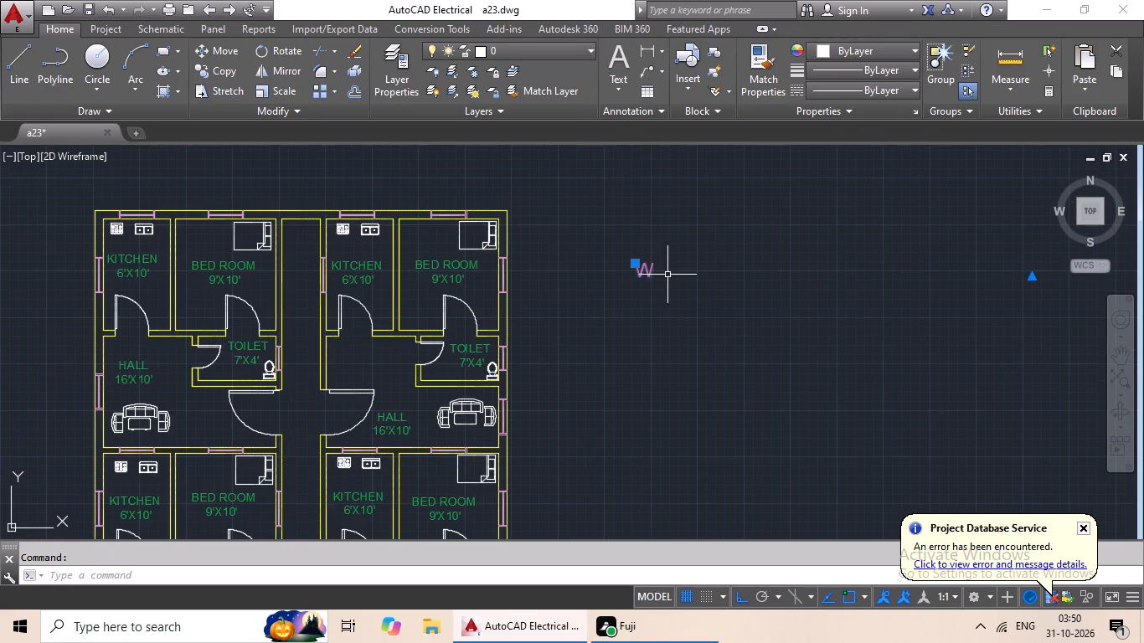
key("ctrl+c")
key("ctrl+v")
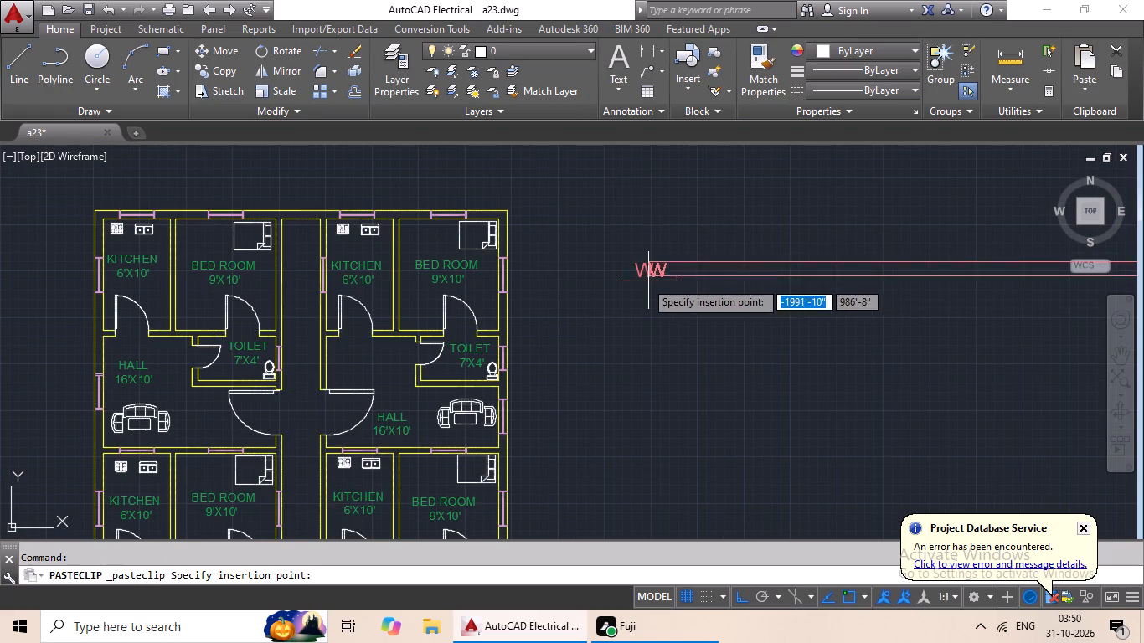
scroll(435, 203, "up", 3)
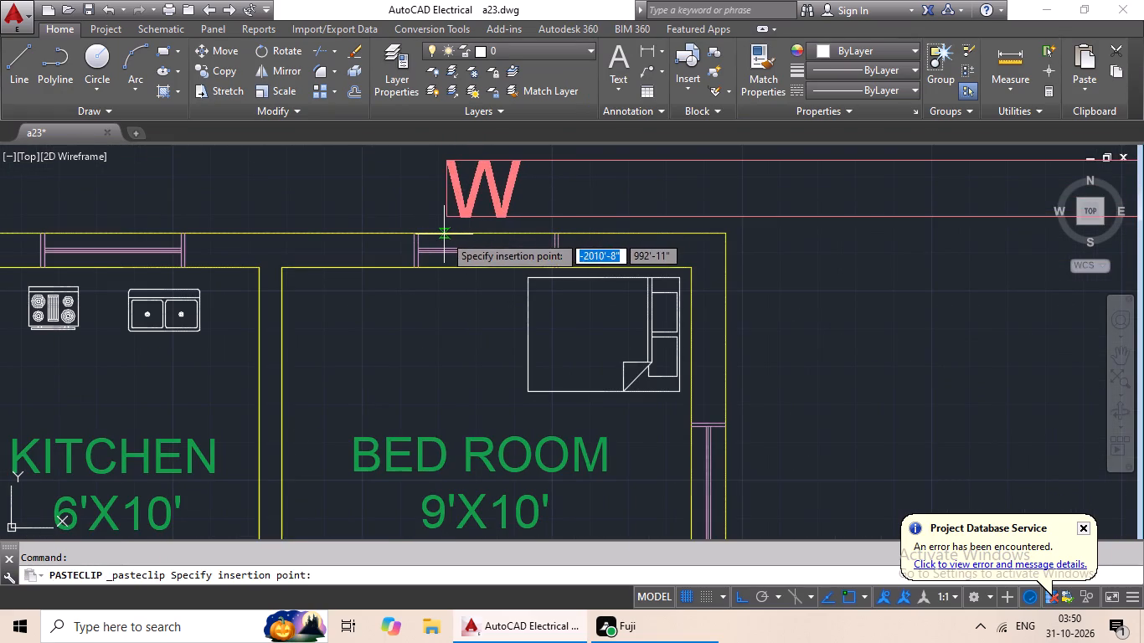
left_click(443, 234)
key("ctrl+c")
key("ctrl+v")
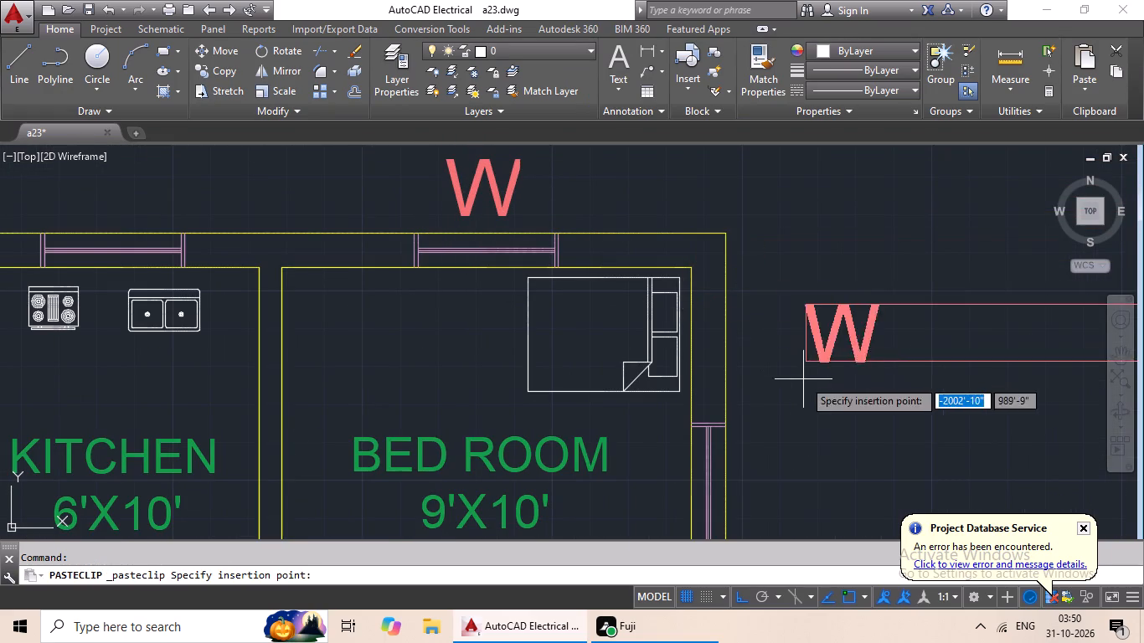
middle_click_drag(801, 378, 673, 214)
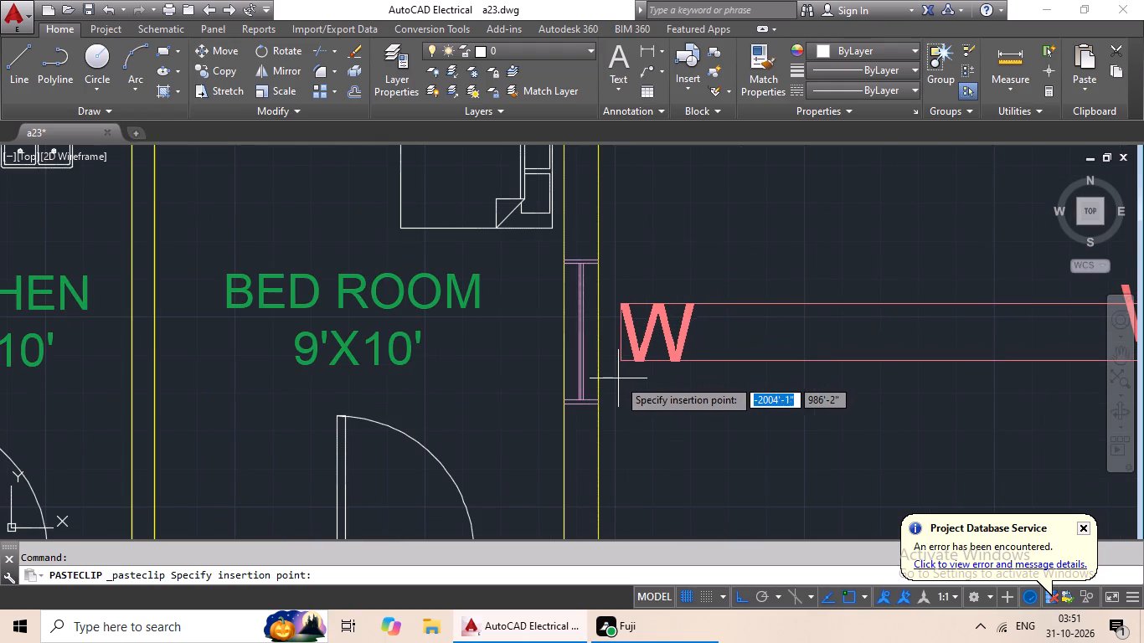
left_click(618, 378)
Paste a W label above the kitchen window of the top-row right flat.
key("ctrl+v")
scroll(675, 382, "down", 2, "ctrl")
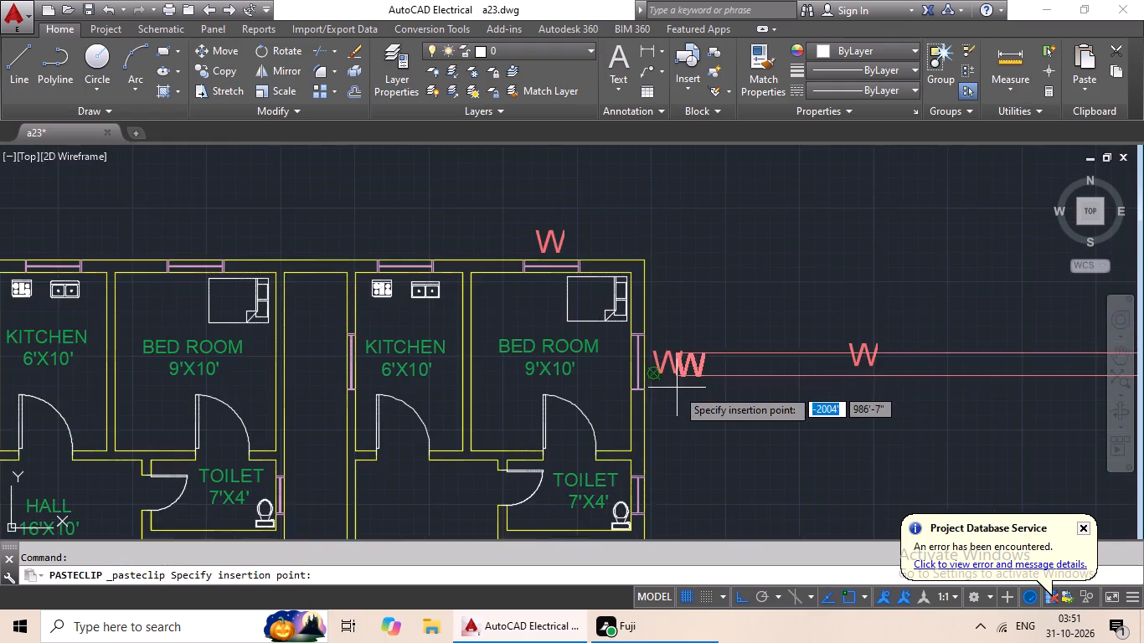
middle_click_drag(678, 394, 777, 338)
middle_click_drag(569, 293, 593, 410)
scroll(489, 304, "up", 3)
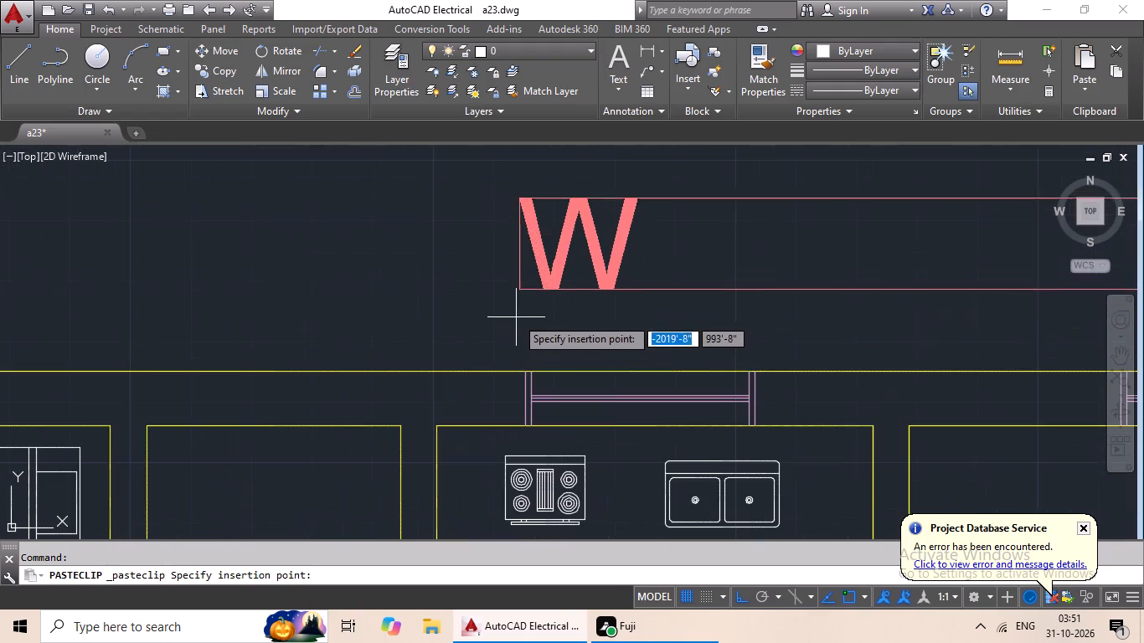
left_click(564, 373)
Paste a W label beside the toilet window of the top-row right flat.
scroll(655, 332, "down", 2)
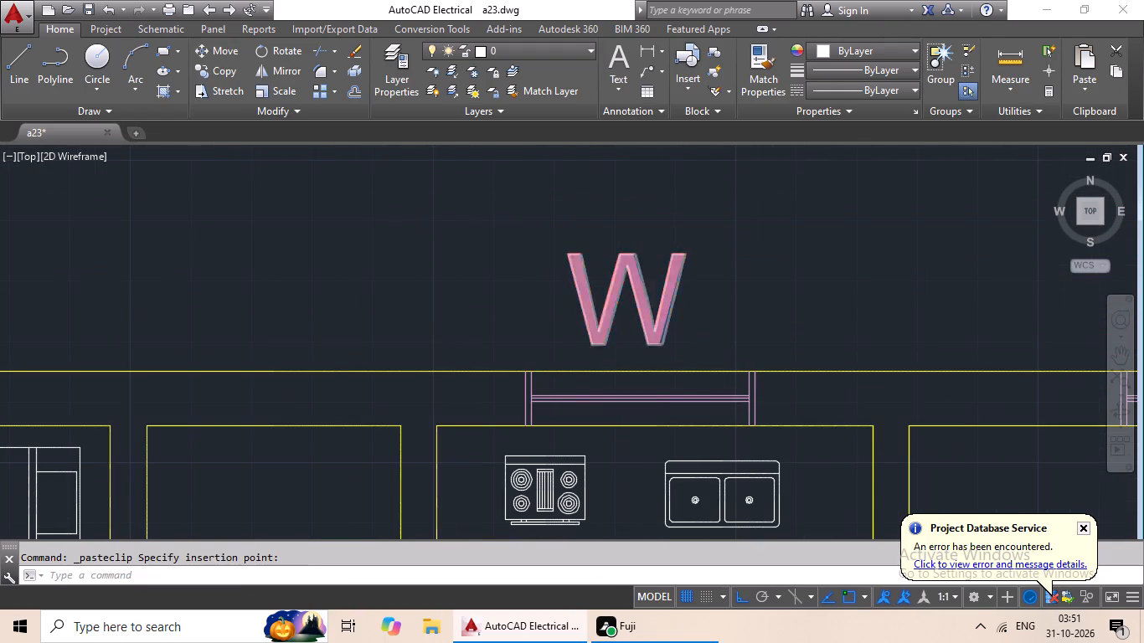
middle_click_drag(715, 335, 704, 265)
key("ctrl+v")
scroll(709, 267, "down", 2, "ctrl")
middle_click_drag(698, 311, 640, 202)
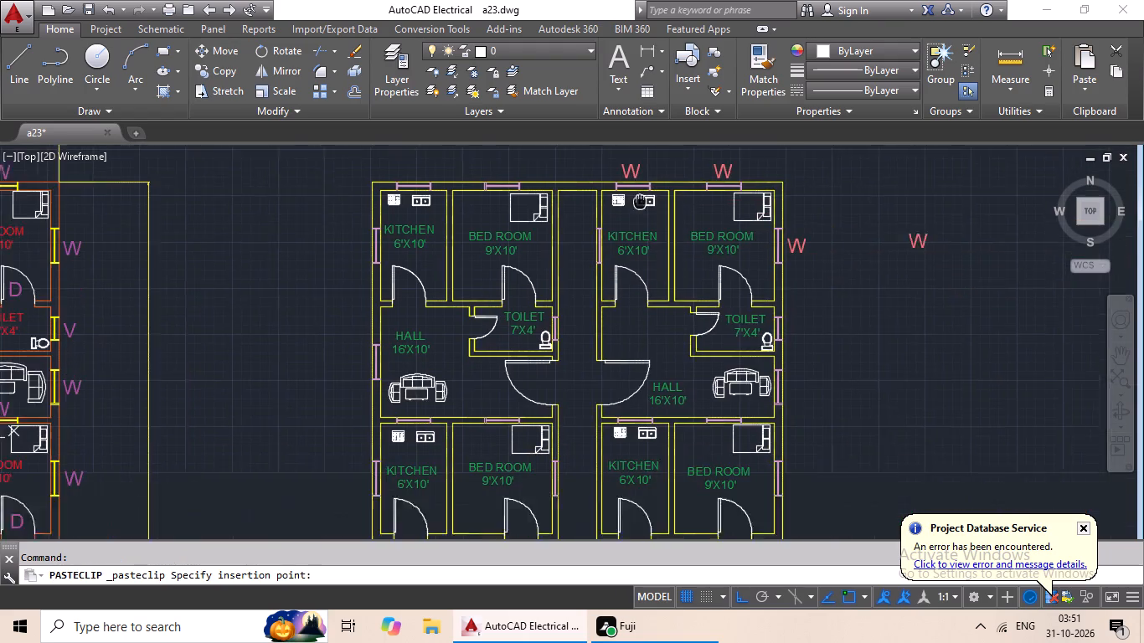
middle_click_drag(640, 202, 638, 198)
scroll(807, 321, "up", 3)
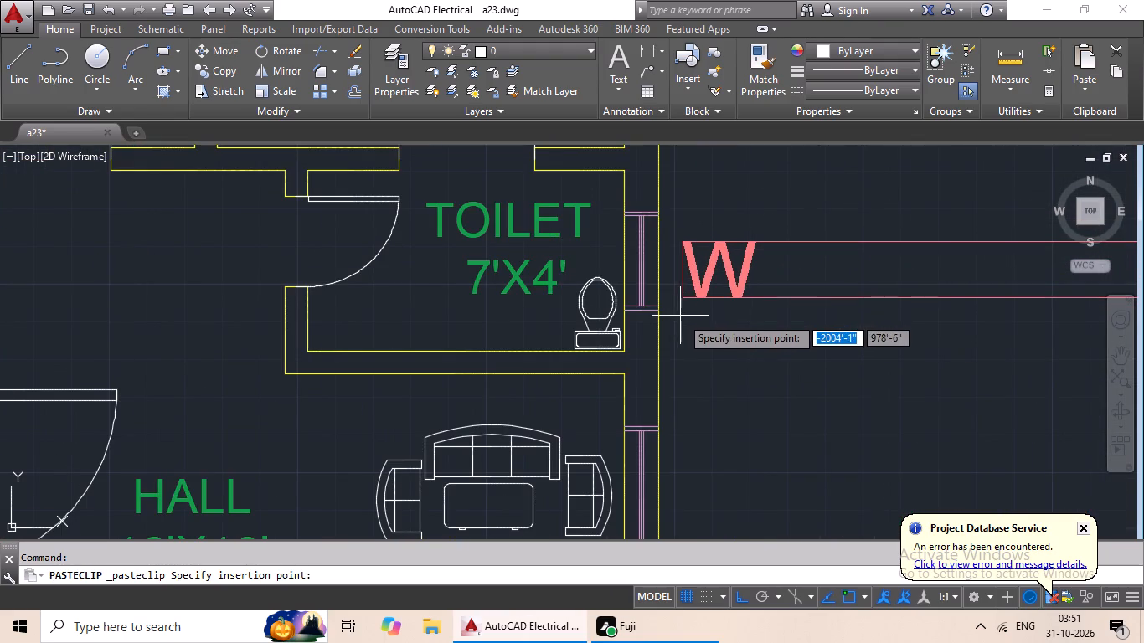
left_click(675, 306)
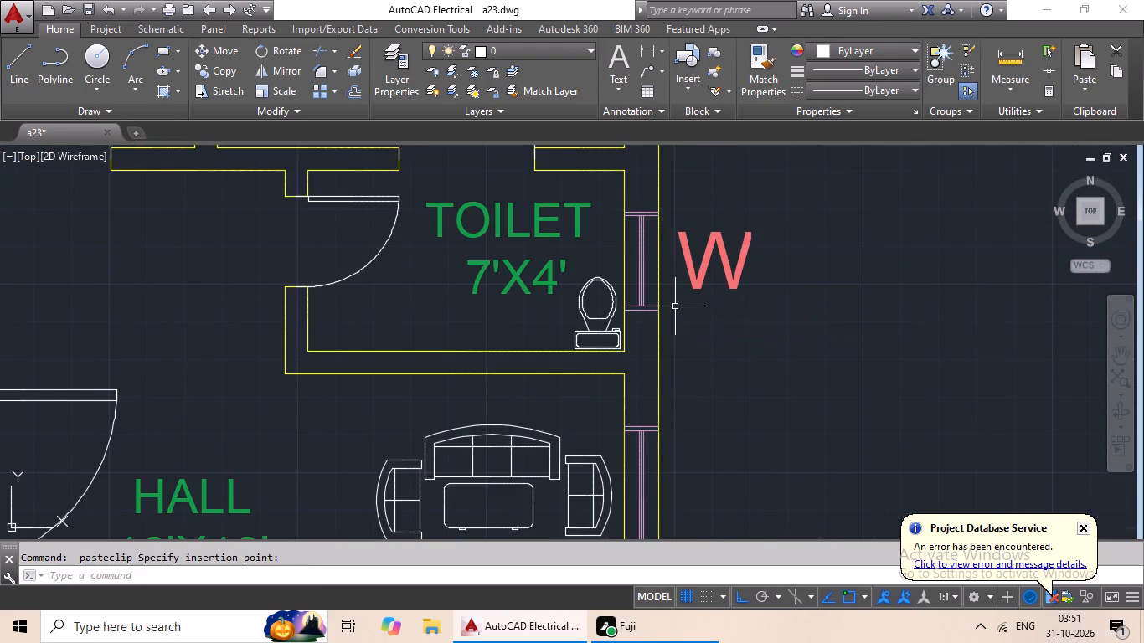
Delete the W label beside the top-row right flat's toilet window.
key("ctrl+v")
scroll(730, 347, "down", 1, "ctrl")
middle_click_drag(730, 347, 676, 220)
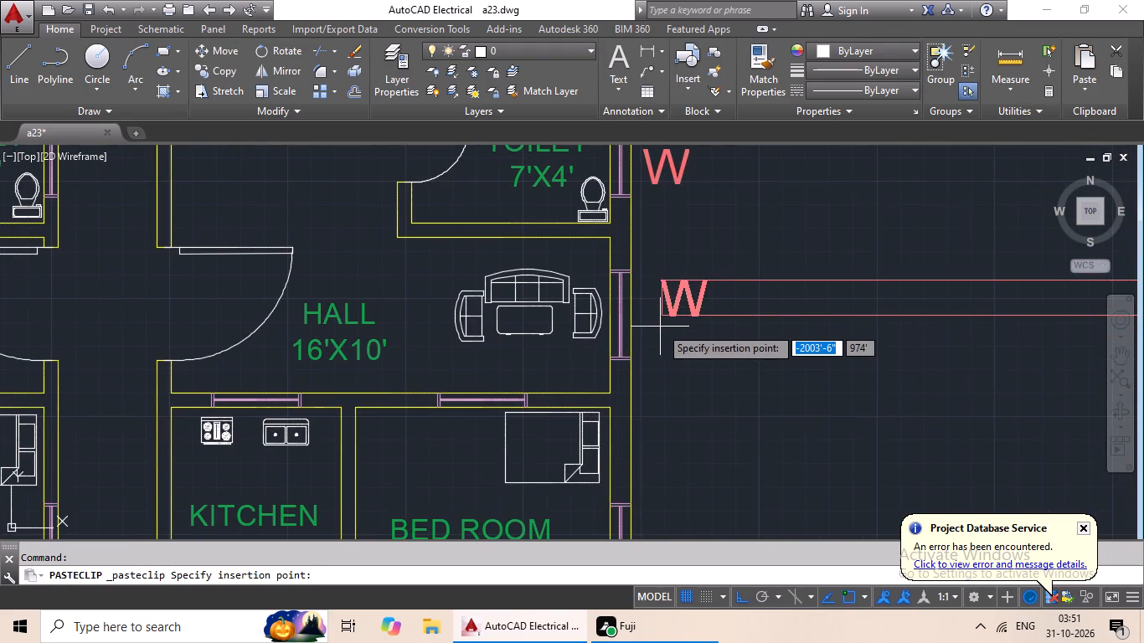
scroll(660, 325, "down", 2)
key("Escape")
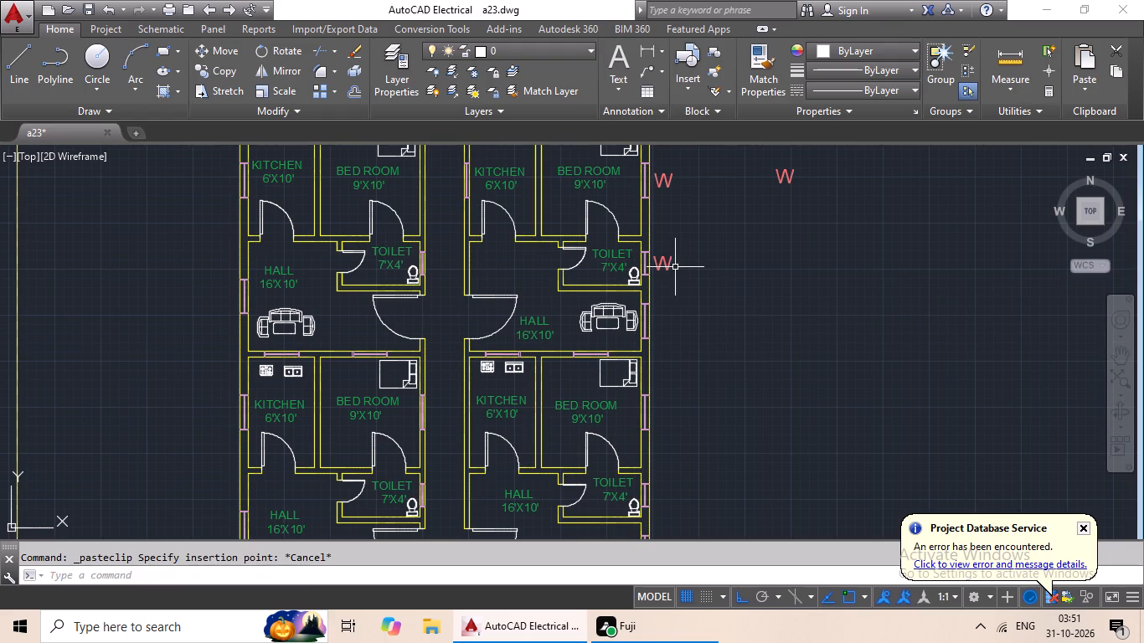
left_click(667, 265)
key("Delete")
Paste W labels beside the top-row hall window and the second-row bedroom window on the plan's right outer wall.
scroll(688, 271, "down", 1)
key("ctrl+v")
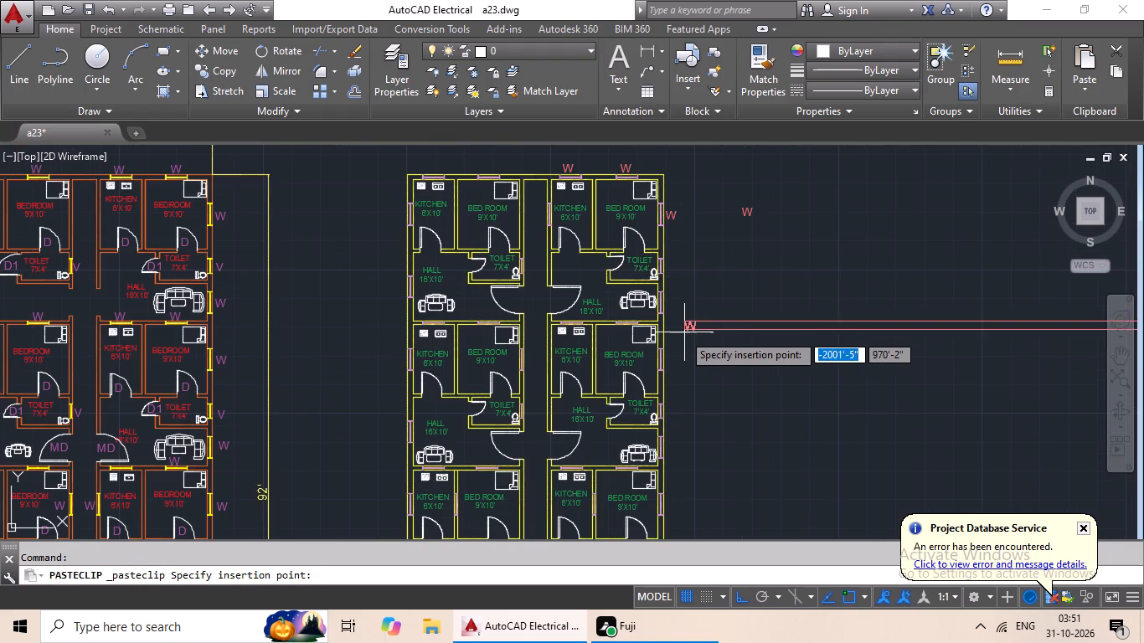
scroll(676, 328, "up", 2)
left_click(657, 280)
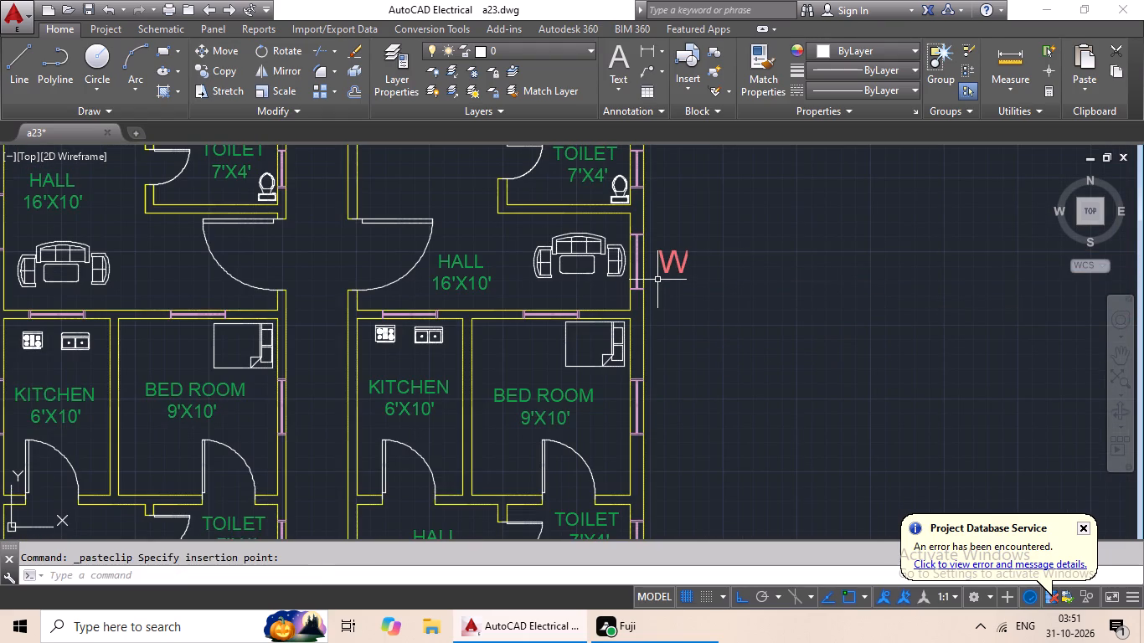
key("ctrl+v")
middle_click_drag(706, 327, 678, 213)
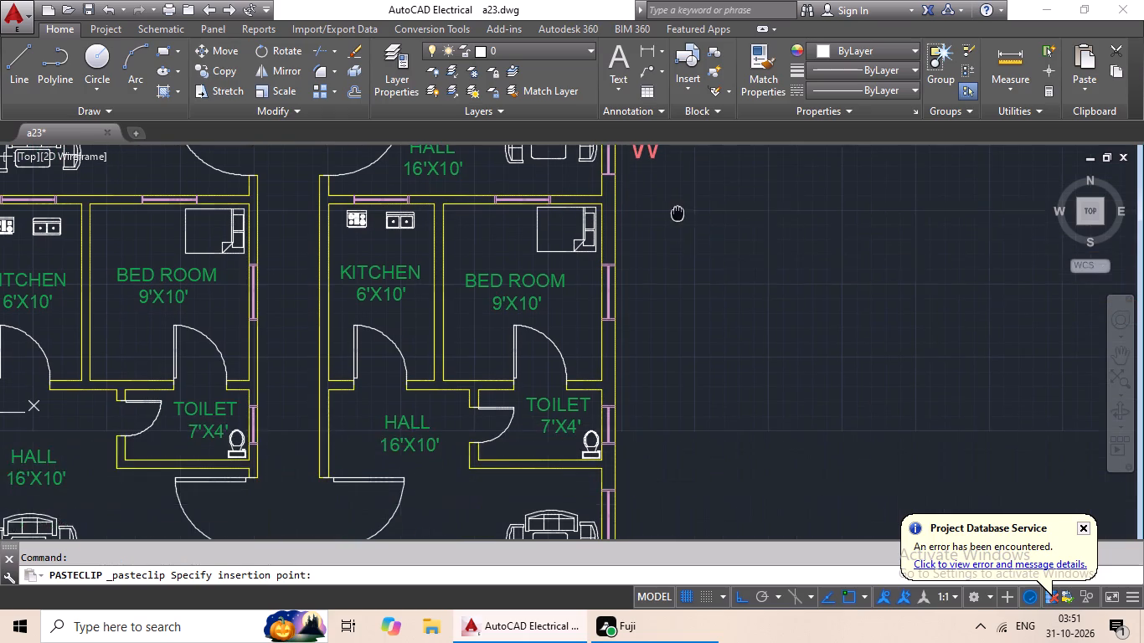
left_click(625, 311)
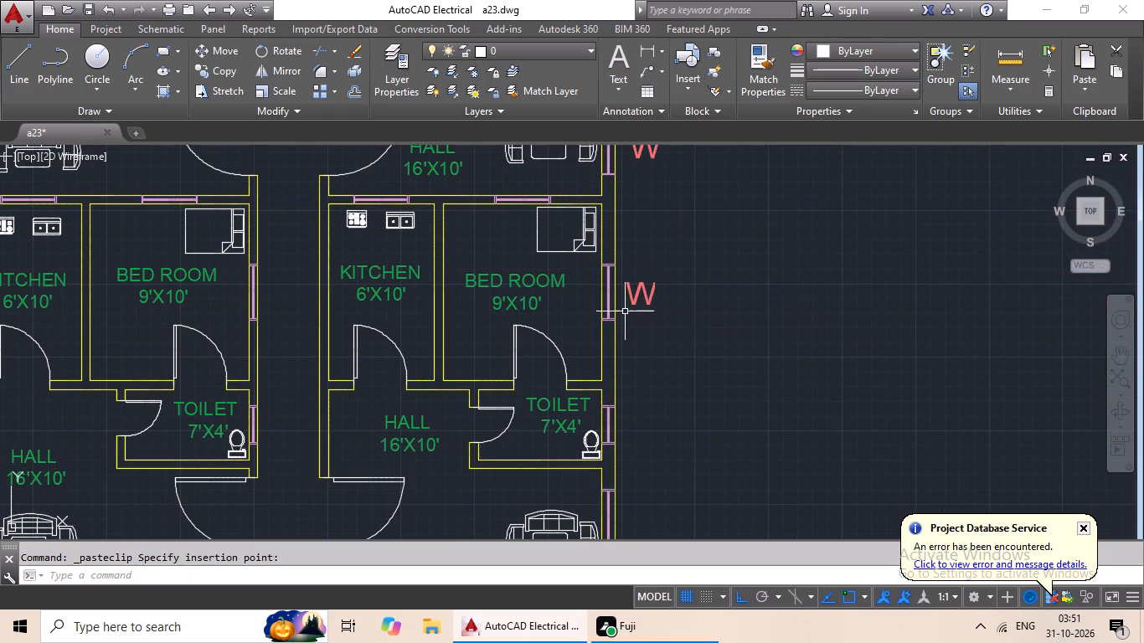
Paste W labels above the bedroom and kitchen windows of the top-row left flat.
key("ctrl+v")
scroll(686, 343, "down", 3, "ctrl")
middle_click_drag(685, 348, 678, 296)
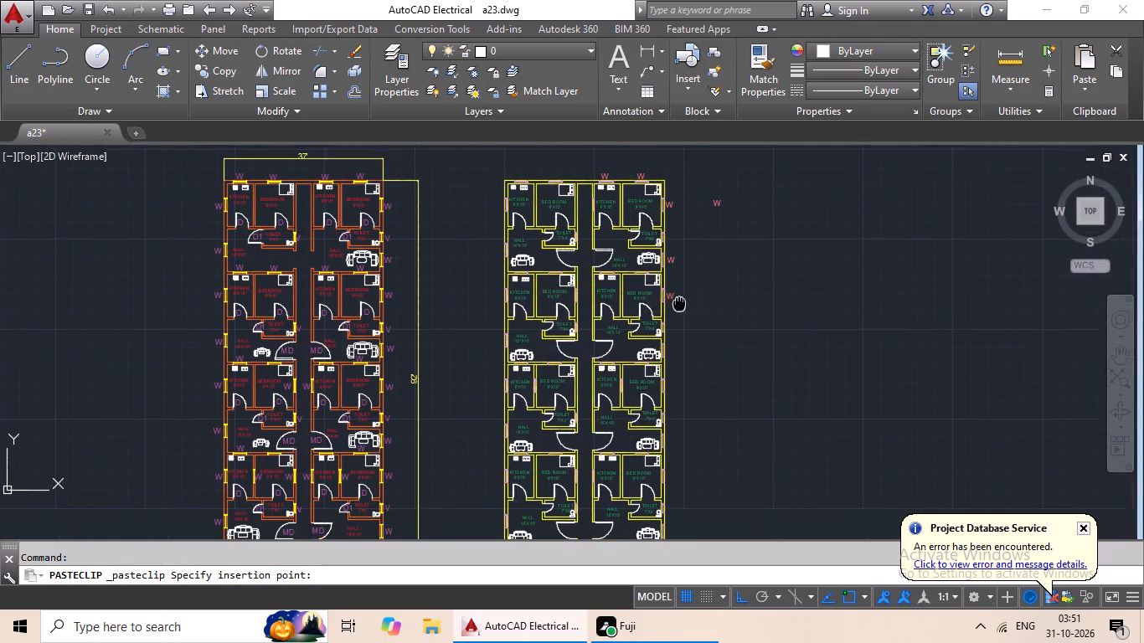
middle_click_drag(678, 296, 680, 285)
middle_click_drag(658, 282, 640, 409)
scroll(508, 269, "up", 4)
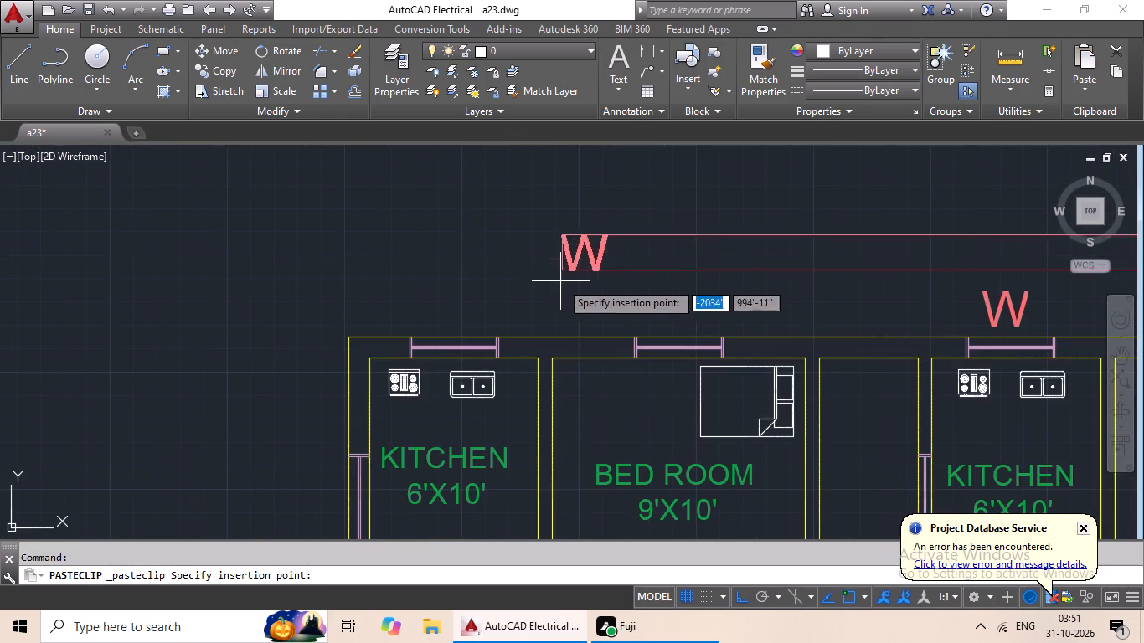
scroll(616, 302, "up", 1)
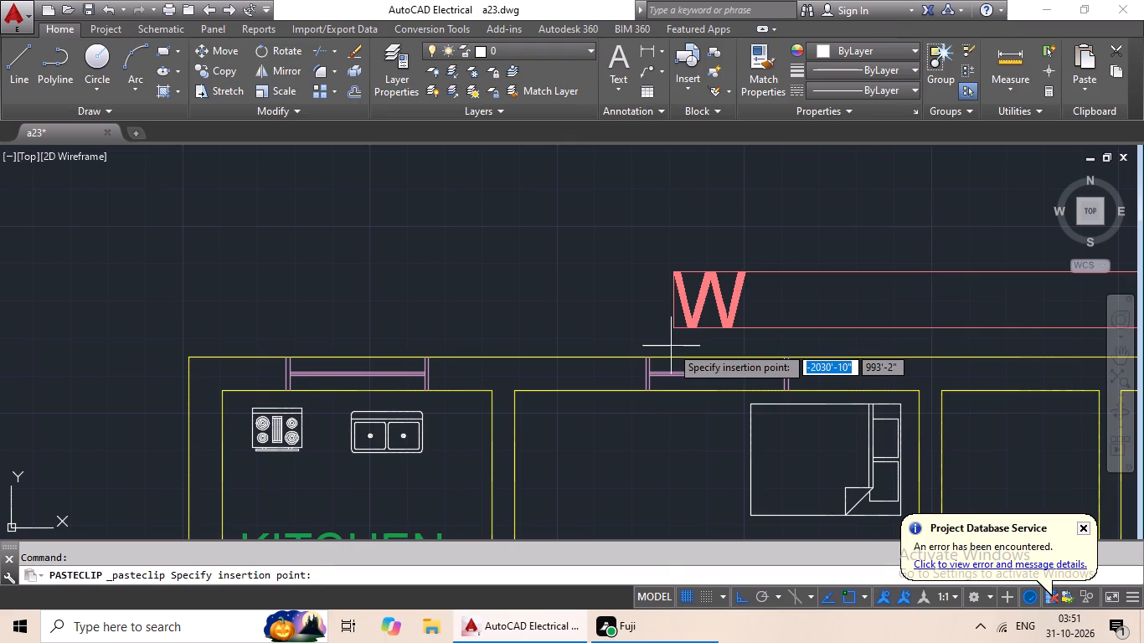
left_click(671, 346)
key("ctrl+v")
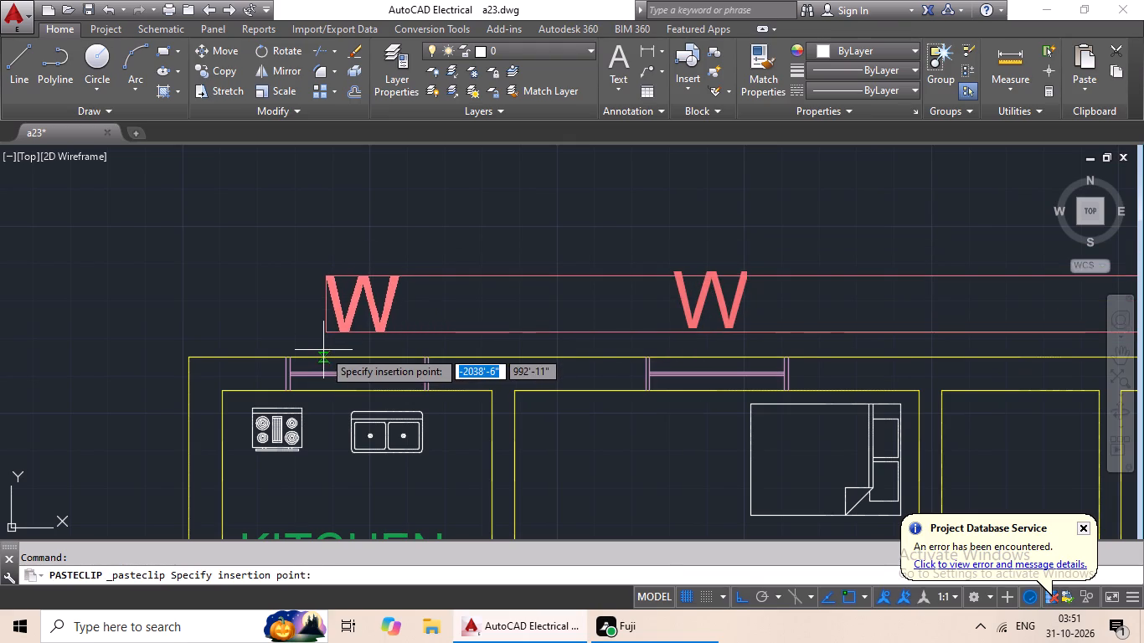
left_click(323, 350)
Paste W labels beside the kitchen and hall windows on the top-row left flat's outer side wall.
scroll(482, 333, "down", 3)
middle_click_drag(508, 345, 424, 215)
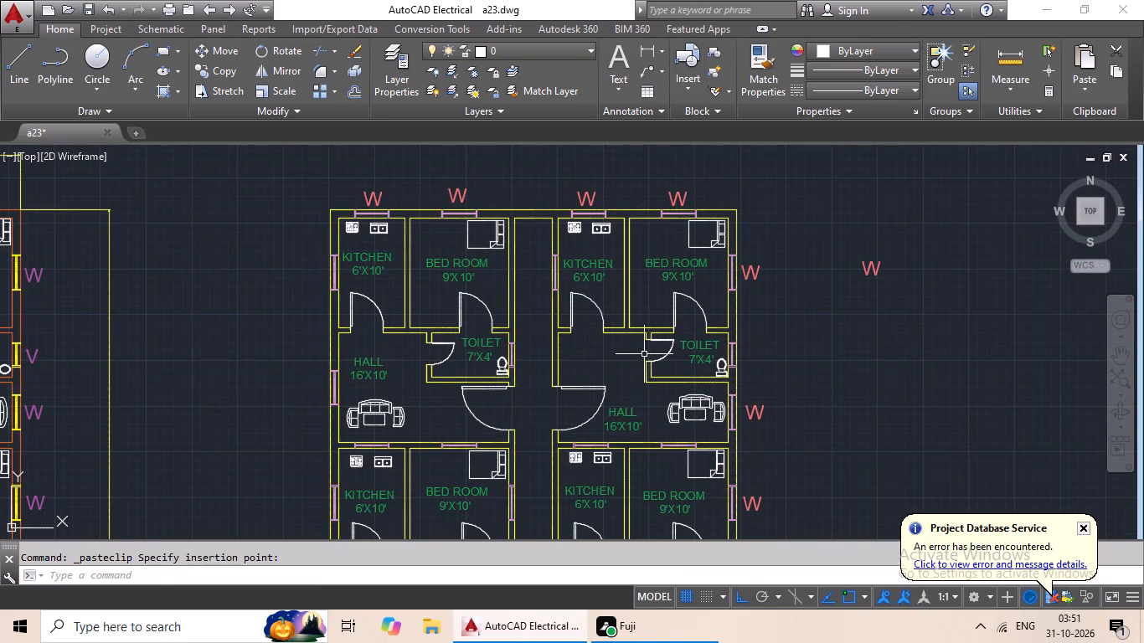
key("ctrl+v")
scroll(295, 271, "up", 2)
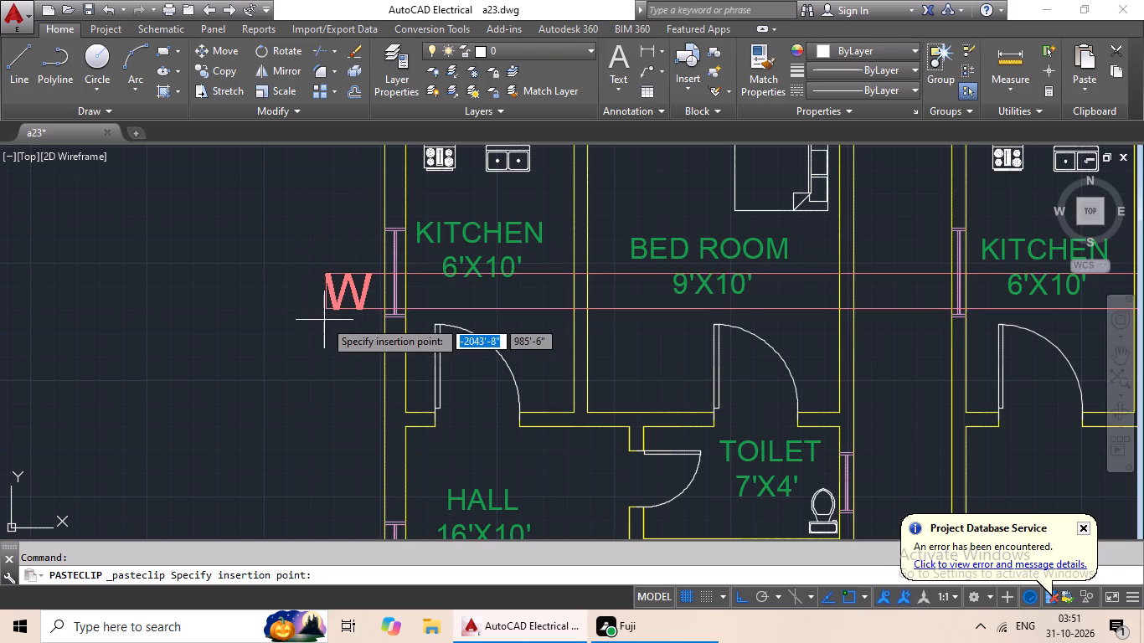
left_click(319, 306)
key("ctrl+v")
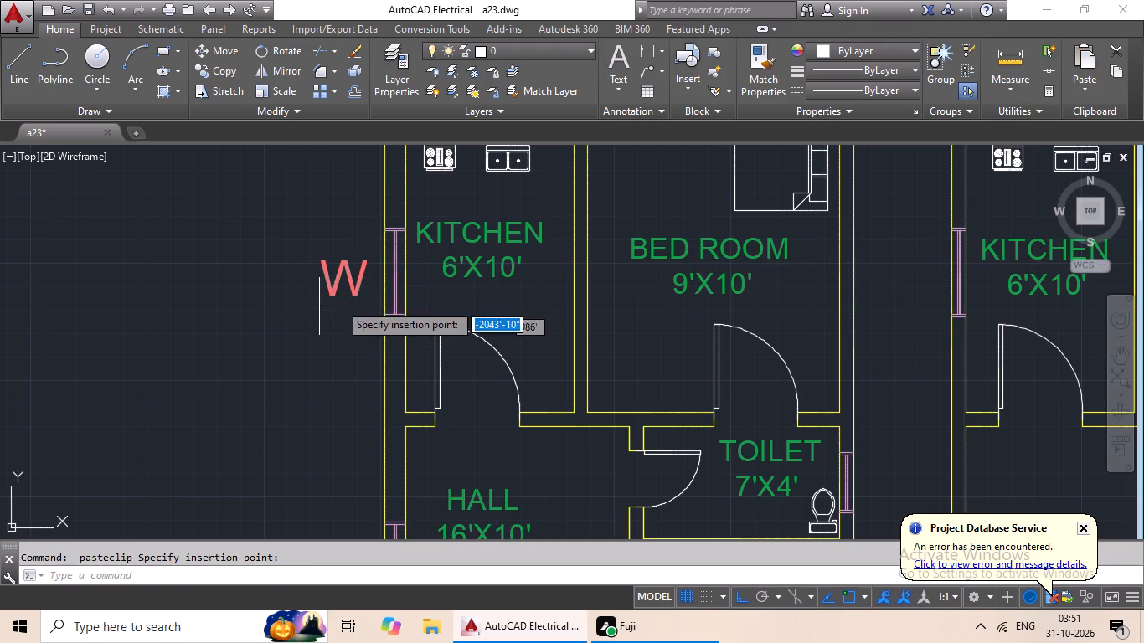
scroll(401, 311, "down", 2, "ctrl")
middle_click_drag(407, 316, 384, 204)
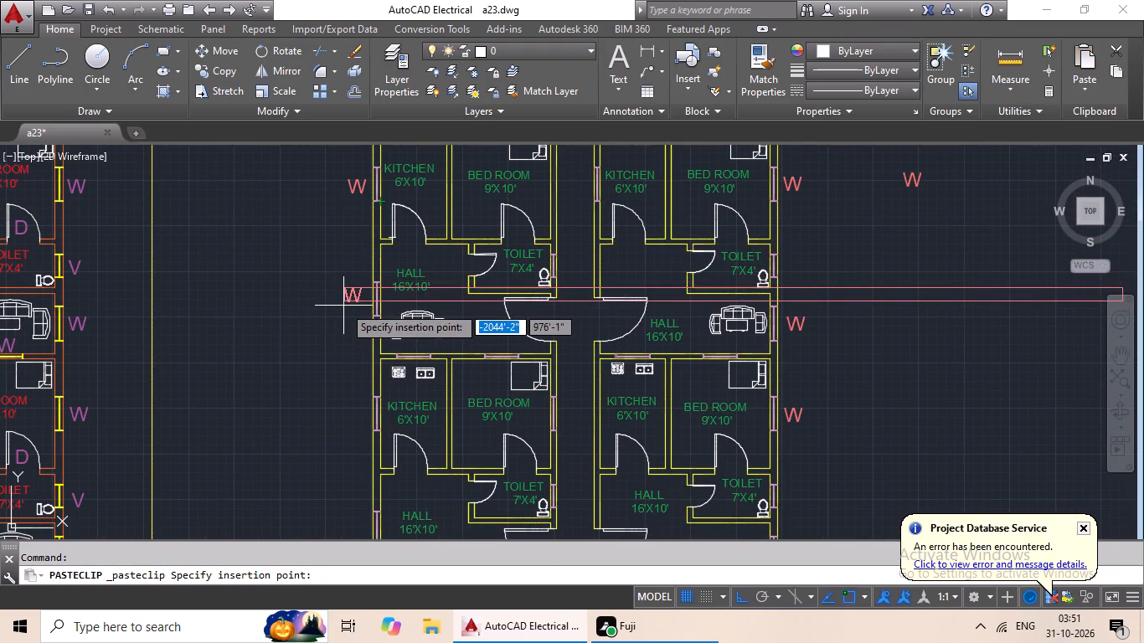
left_click(343, 310)
Paste W labels beside the second-row hall window and the third-row bedroom window on the plan's right outer wall.
key("ctrl+v")
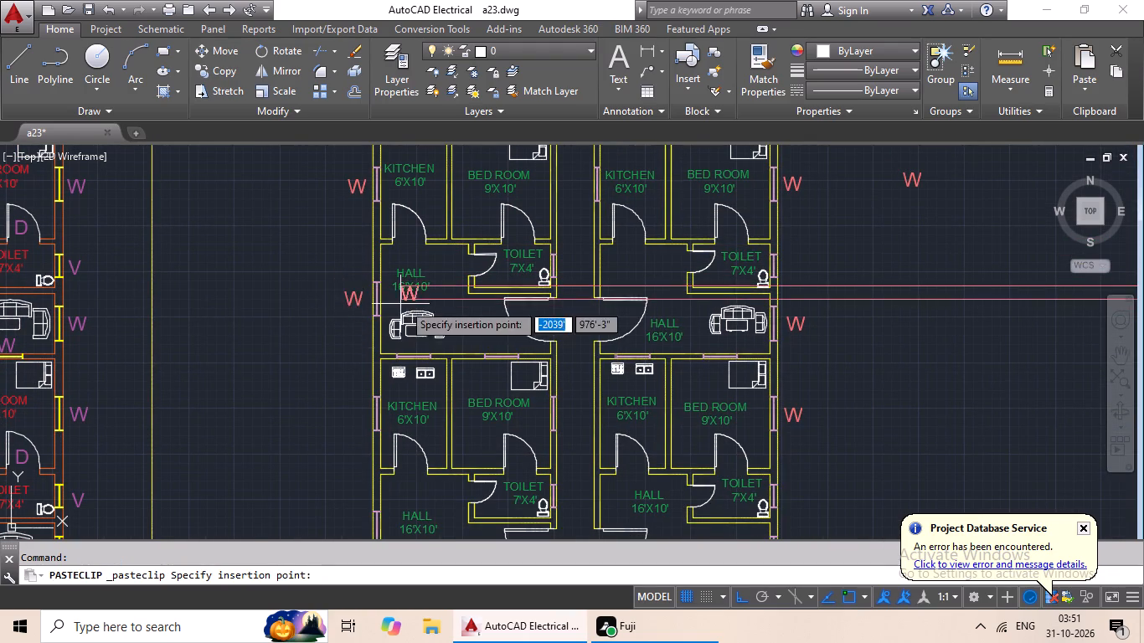
scroll(422, 297, "down", 1, "ctrl")
middle_click_drag(420, 306, 339, 269)
middle_click_drag(595, 257, 578, 224)
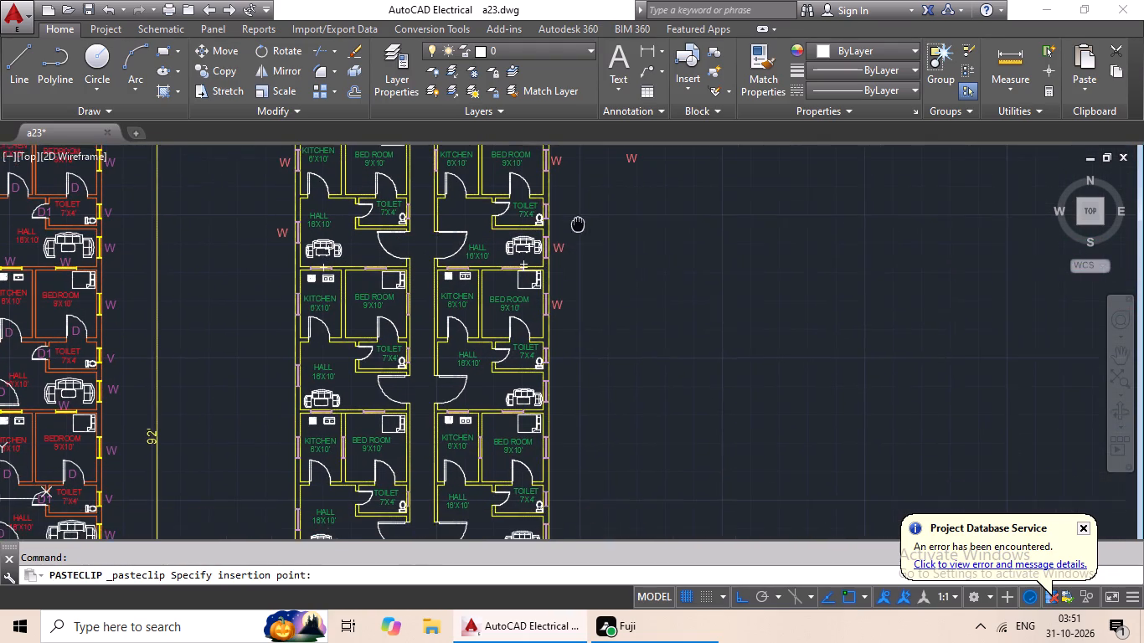
middle_click_drag(582, 328, 556, 245)
scroll(543, 302, "up", 3)
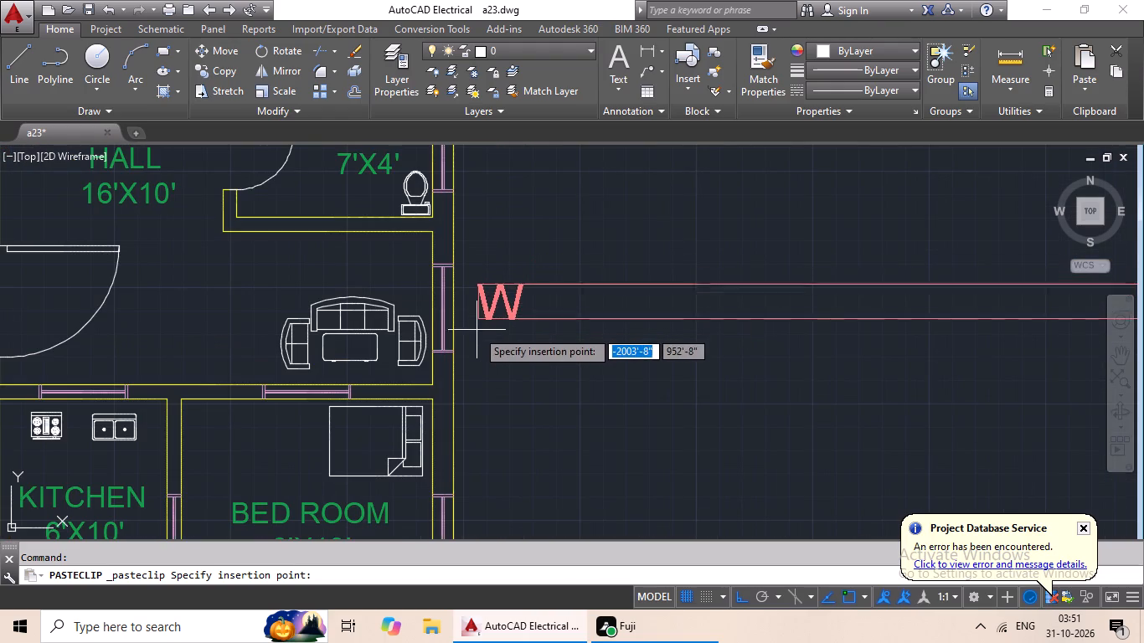
left_click(466, 343)
key("ctrl+v")
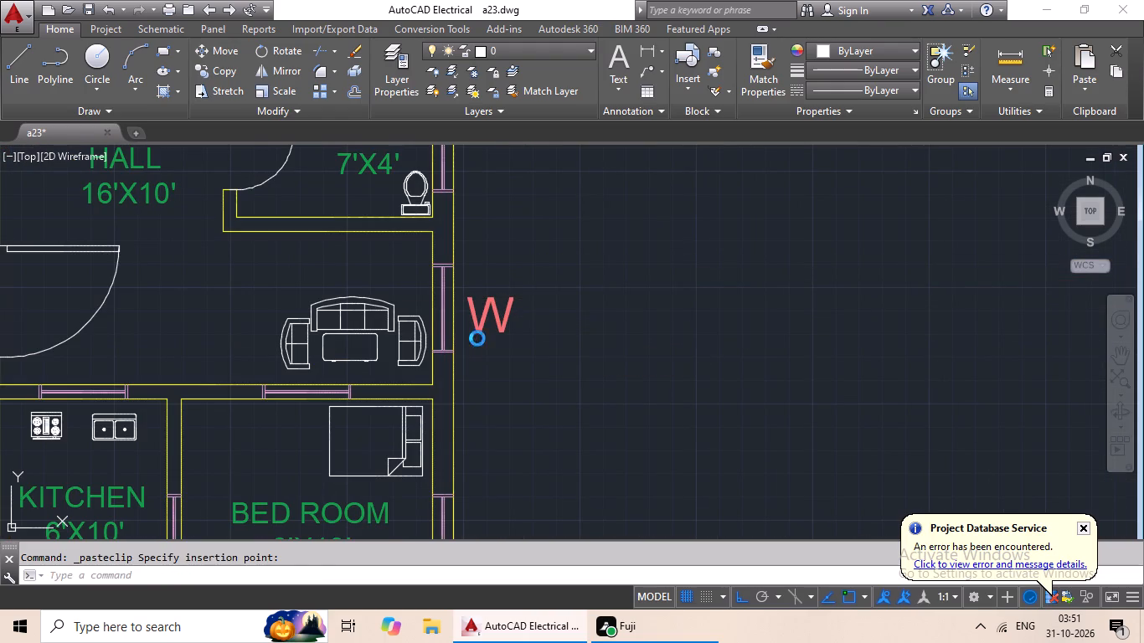
scroll(519, 347, "down", 2, "ctrl")
middle_click_drag(518, 347, 513, 271)
scroll(502, 335, "up", 3)
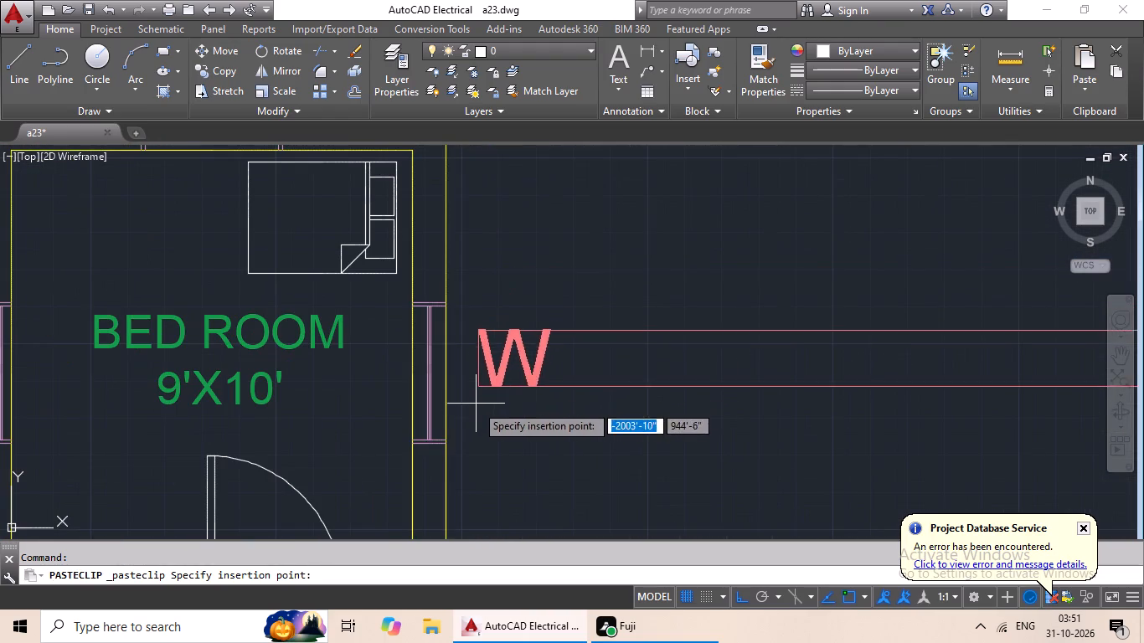
left_click(469, 412)
Paste W labels beside the third-row hall window and the bottom-row bedroom window on the plan's right outer wall.
scroll(602, 346, "down", 2)
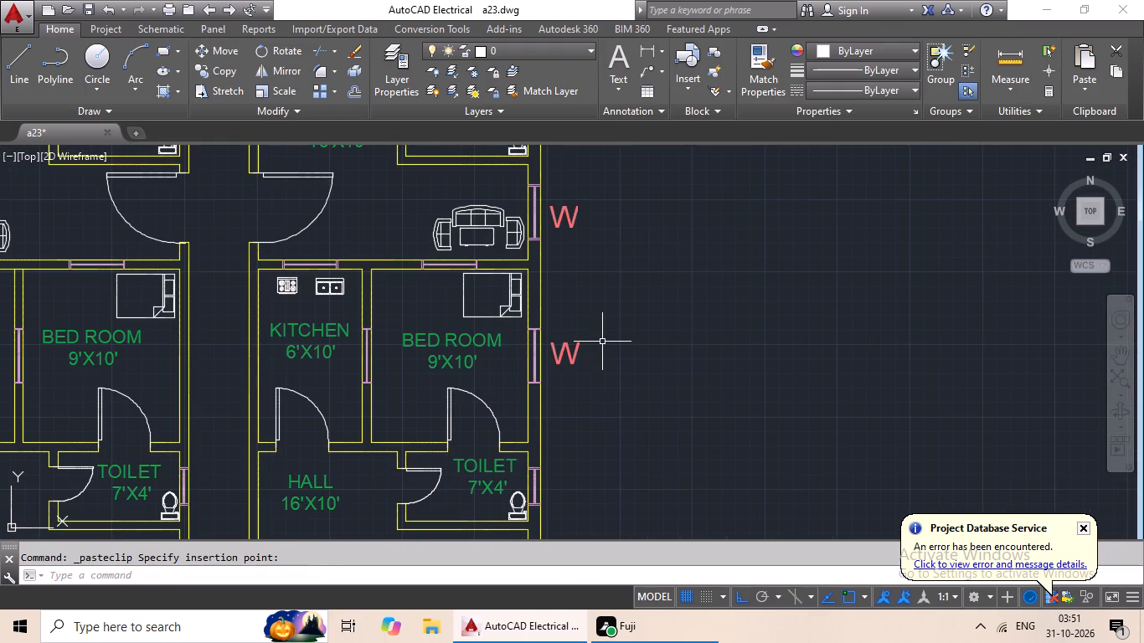
key("ctrl+v")
scroll(611, 352, "down", 2, "ctrl")
middle_click_drag(610, 354, 589, 275)
scroll(594, 364, "up", 3)
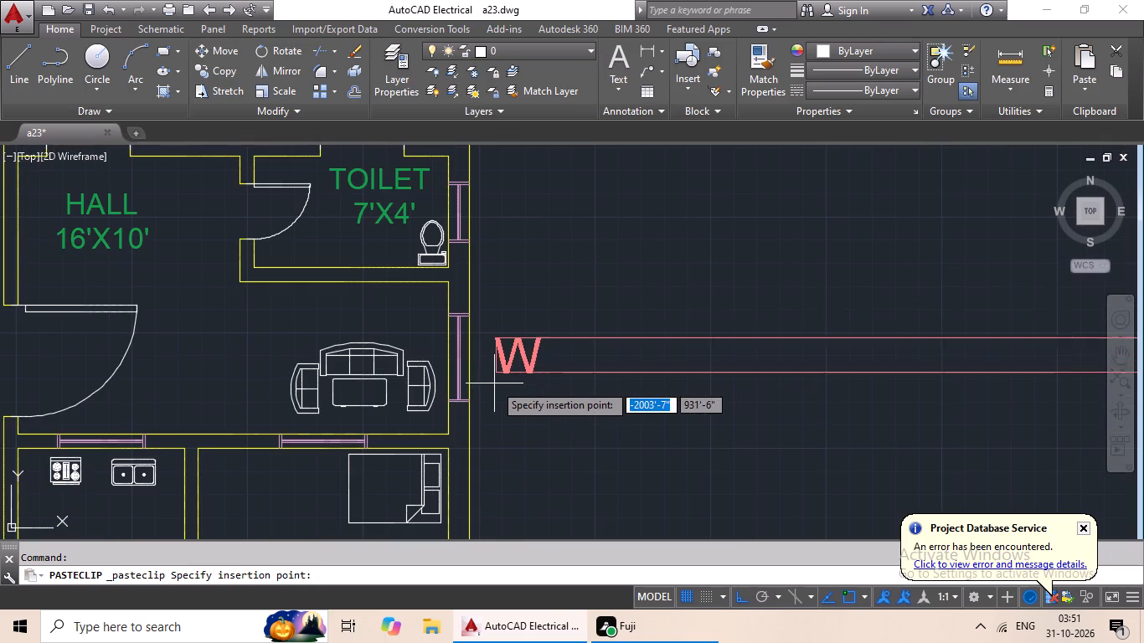
left_click(487, 391)
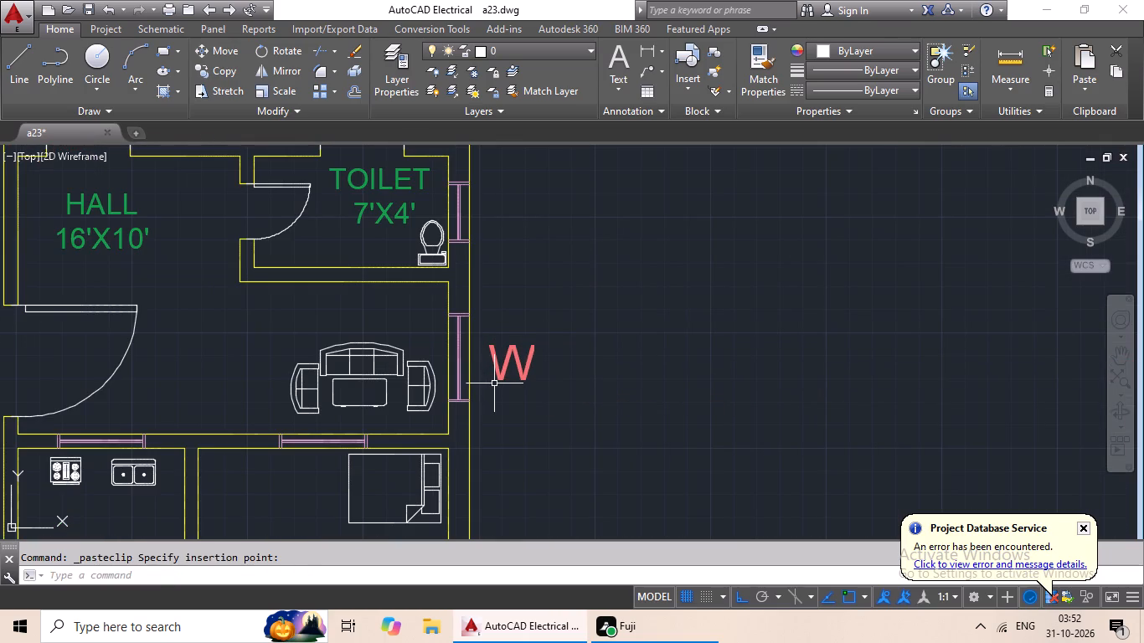
key("ctrl+v")
scroll(641, 383, "down", 1)
middle_click_drag(604, 281, 600, 265)
middle_click_drag(621, 354, 611, 249)
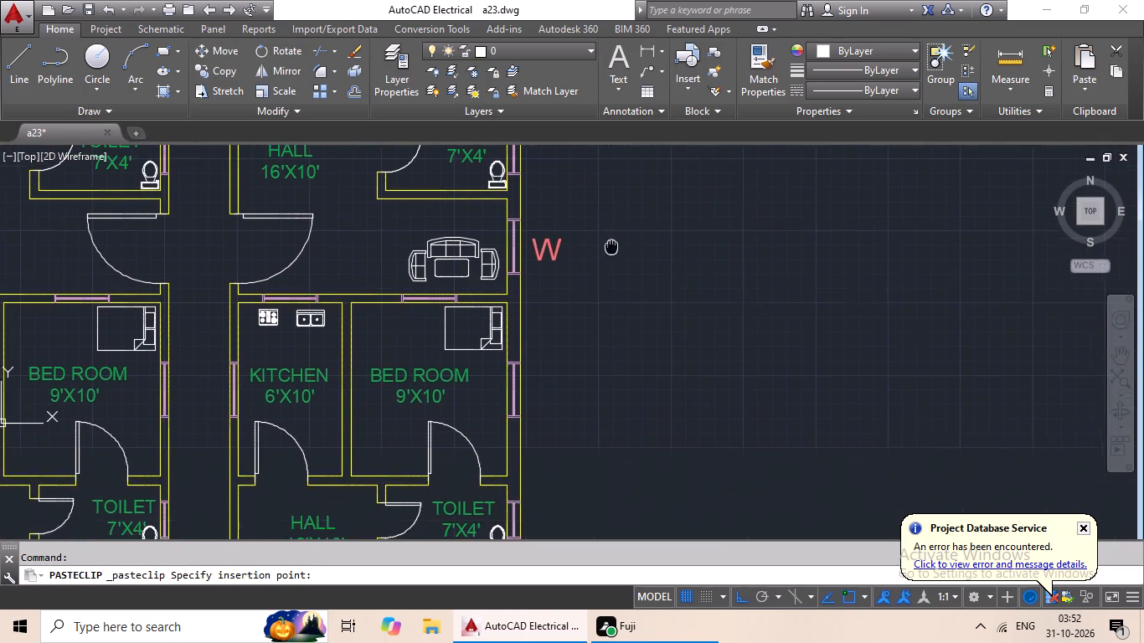
scroll(562, 397, "up", 1)
middle_click_drag(562, 397, 580, 274)
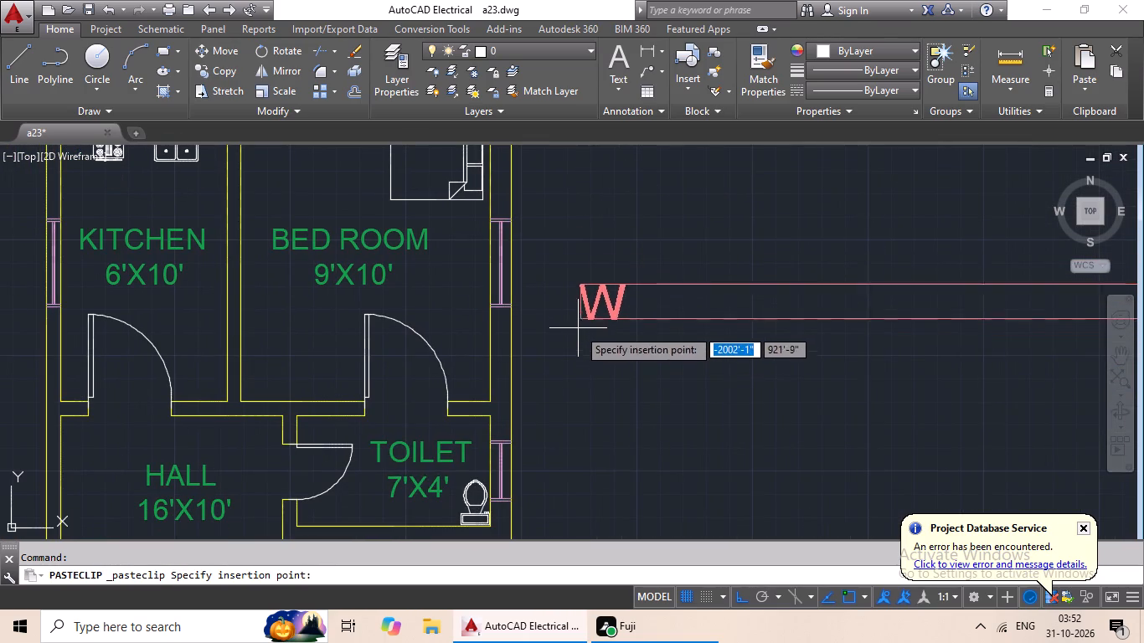
middle_click_drag(576, 298, 552, 383)
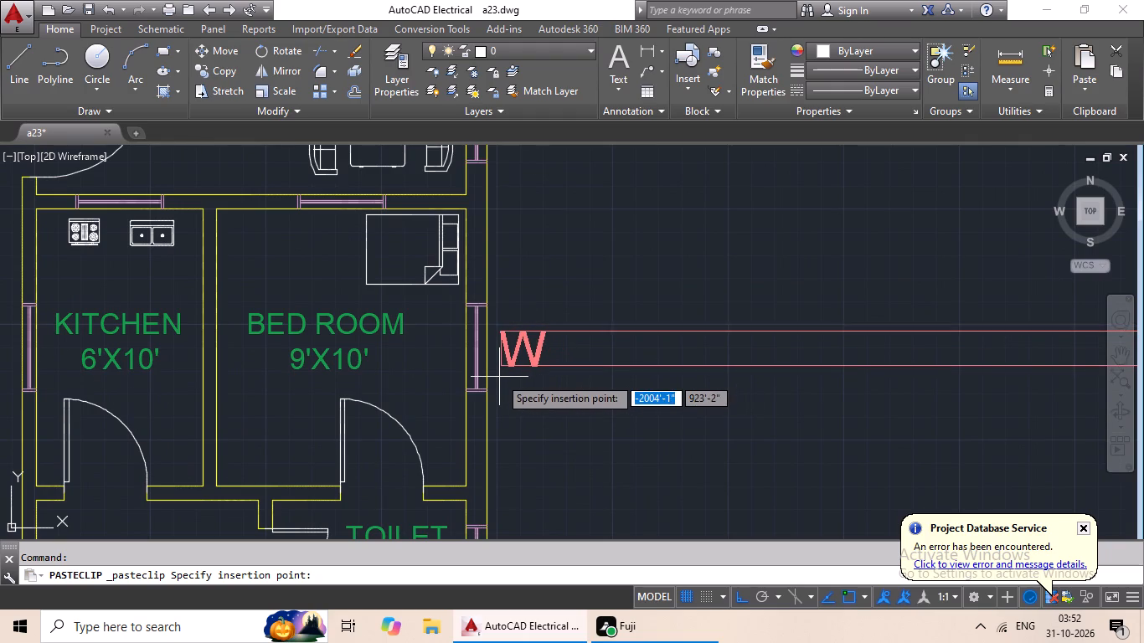
left_click(505, 372)
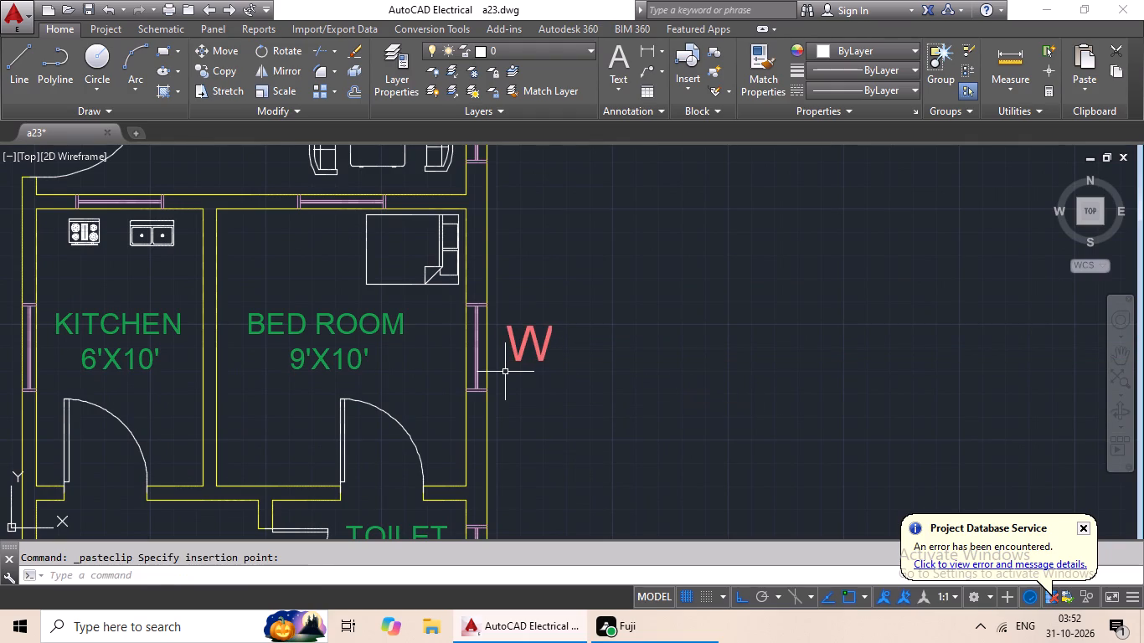
Paste W labels beside the bottom-row hall window and the staircase window on the plan's right outer wall.
key("ctrl+v")
scroll(541, 360, "down", 2, "ctrl")
middle_click_drag(551, 368, 561, 252)
scroll(569, 343, "up", 1)
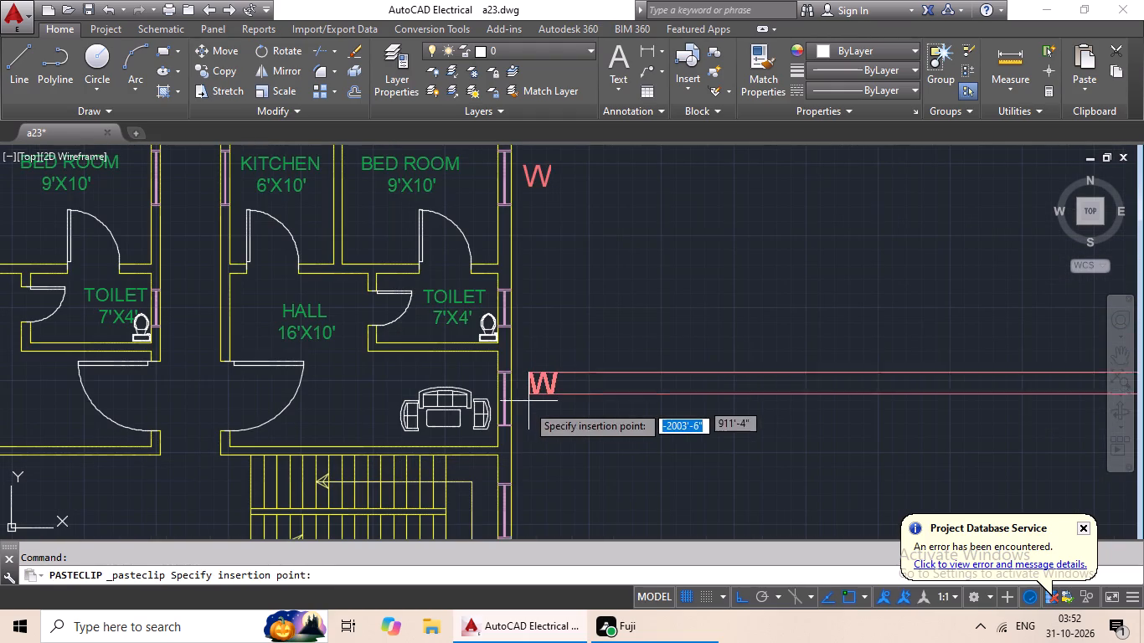
left_click(523, 414)
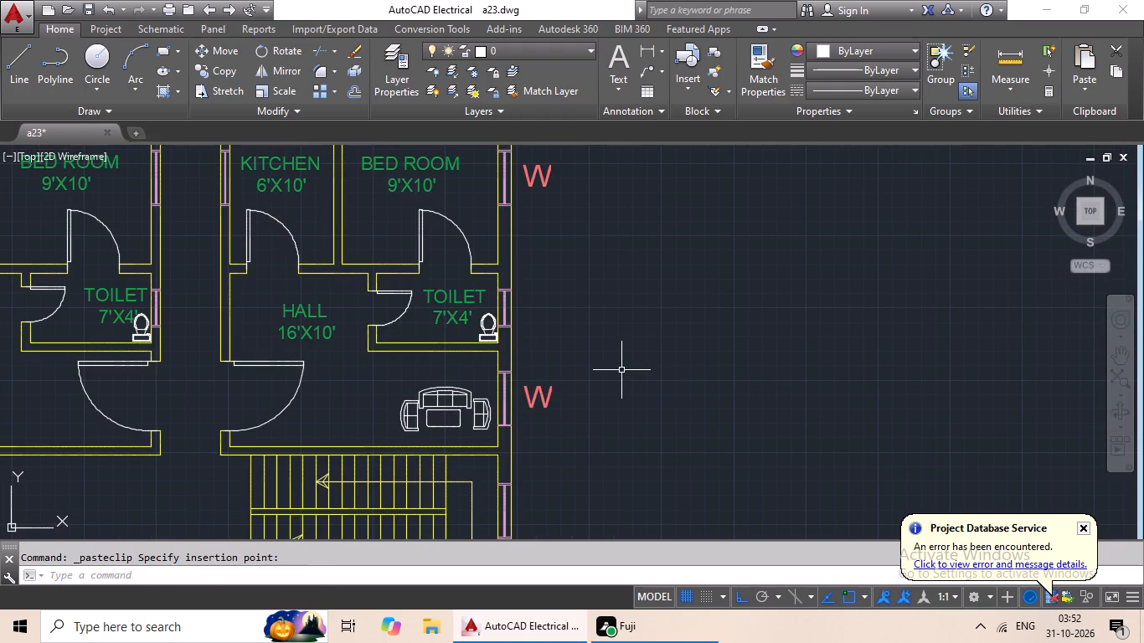
key("ctrl+v")
scroll(636, 370, "down", 2, "ctrl")
middle_click_drag(631, 373, 618, 305)
scroll(605, 353, "up", 3)
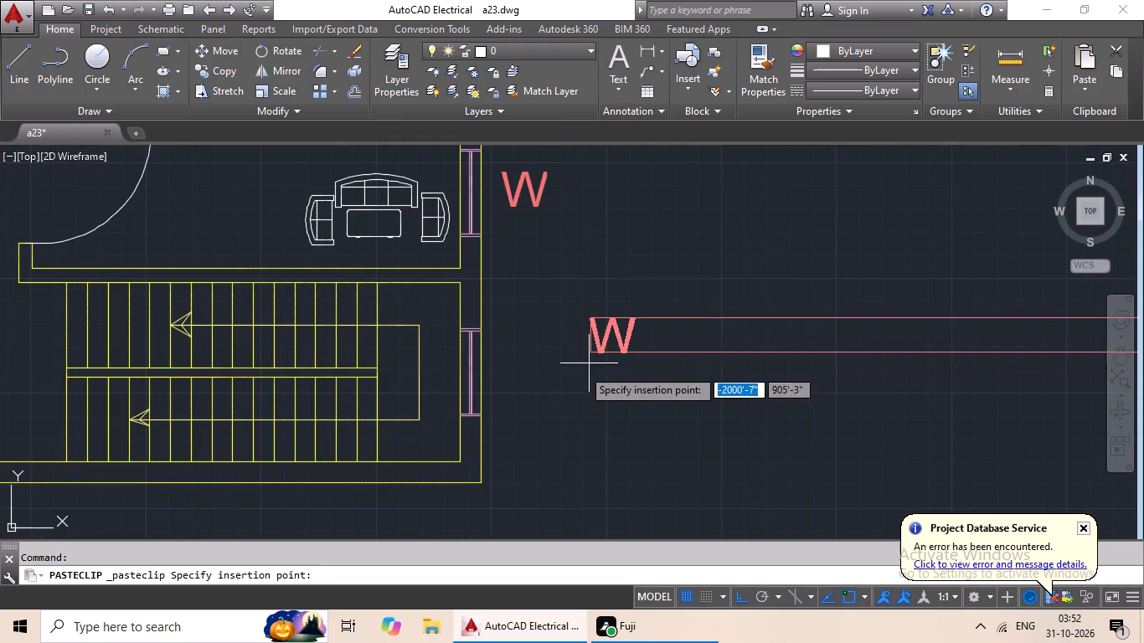
left_click(497, 399)
Paste W labels beside the hall and kitchen windows on the bottom-row left flat's outer side wall.
scroll(595, 353, "down", 3)
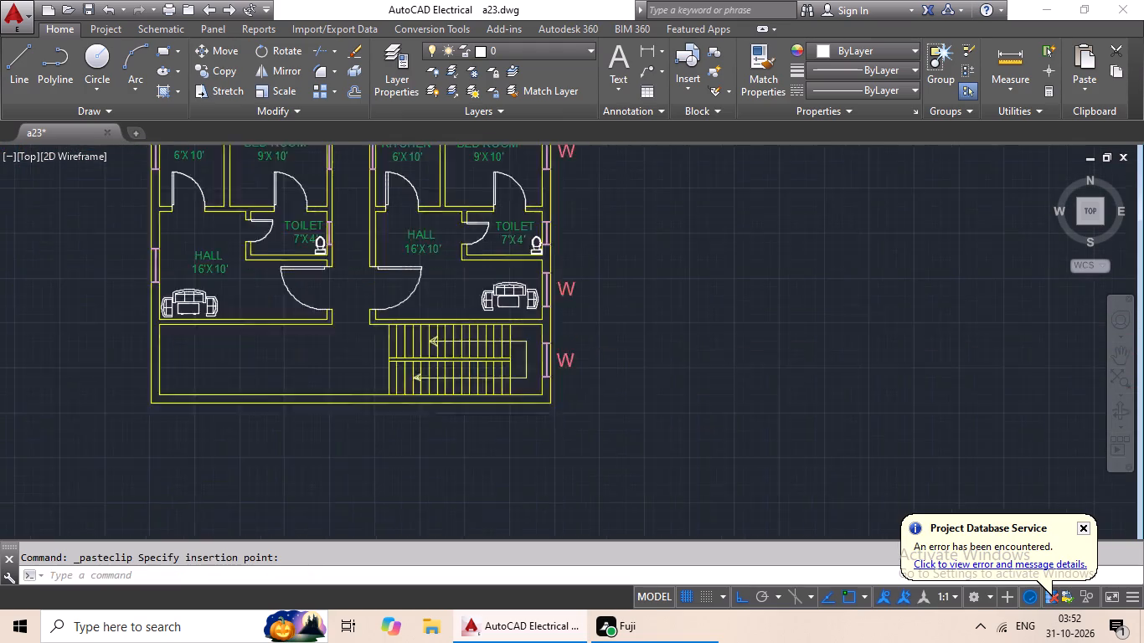
middle_click_drag(615, 346, 728, 330)
key("ctrl+v")
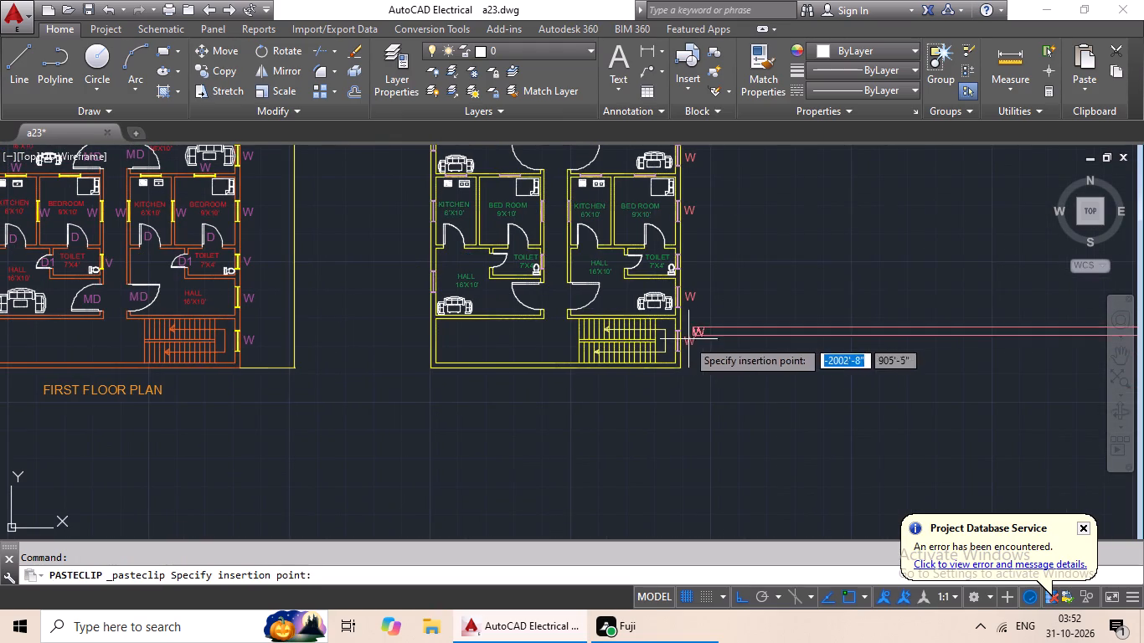
scroll(430, 296, "up", 3)
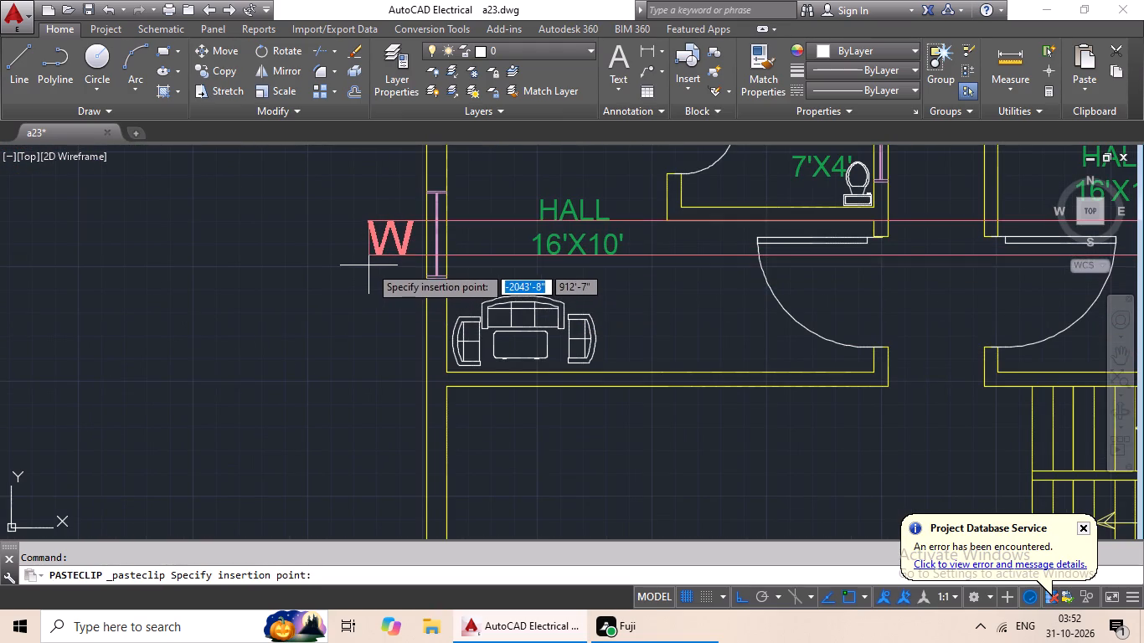
left_click(369, 265)
key("ctrl+v")
scroll(482, 260, "down", 3, "ctrl")
middle_click_drag(513, 225, 485, 295)
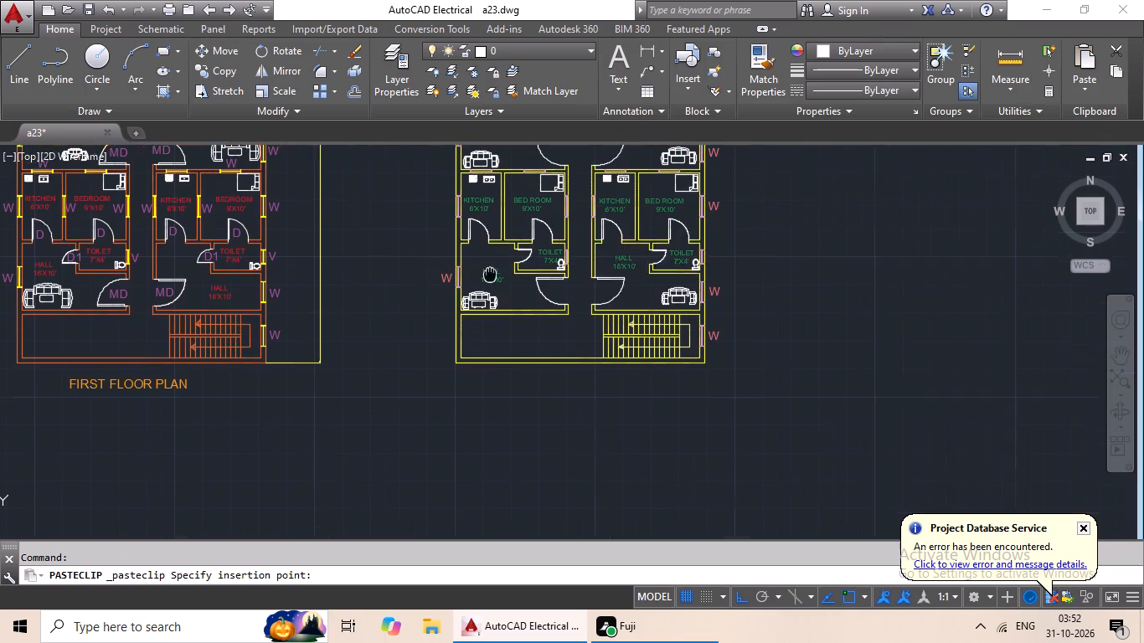
middle_click_drag(485, 295, 483, 303)
scroll(415, 261, "up", 5)
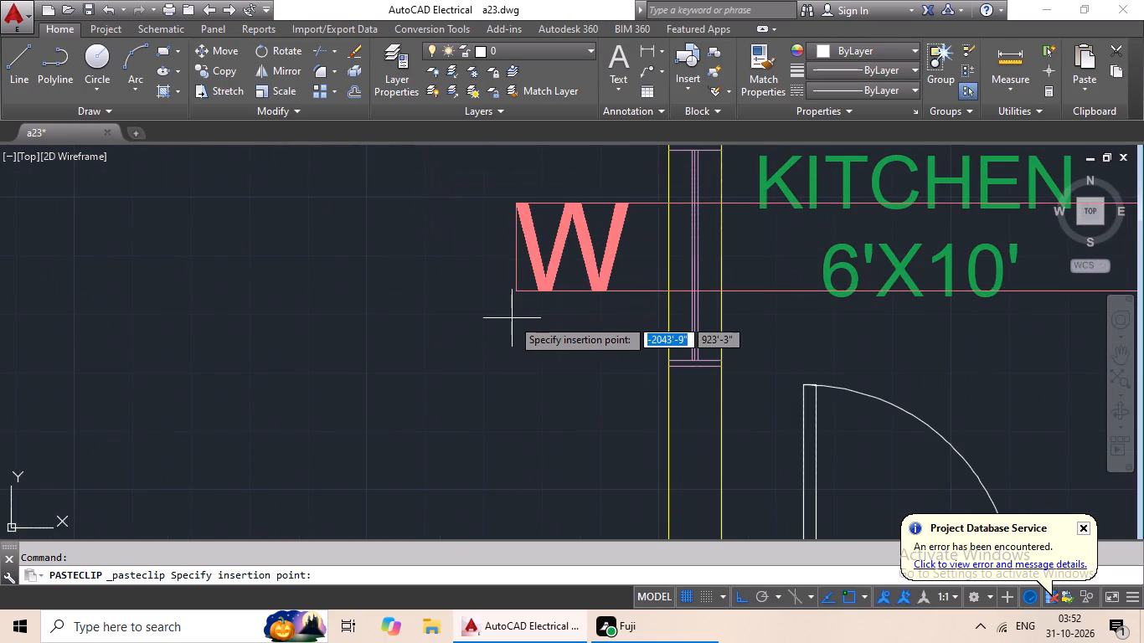
left_click(513, 321)
Paste W labels above the bottom-row left flat's upper bedroom window and beside its passage-side bedroom window.
scroll(799, 352, "down", 3)
middle_click_drag(792, 354, 646, 359)
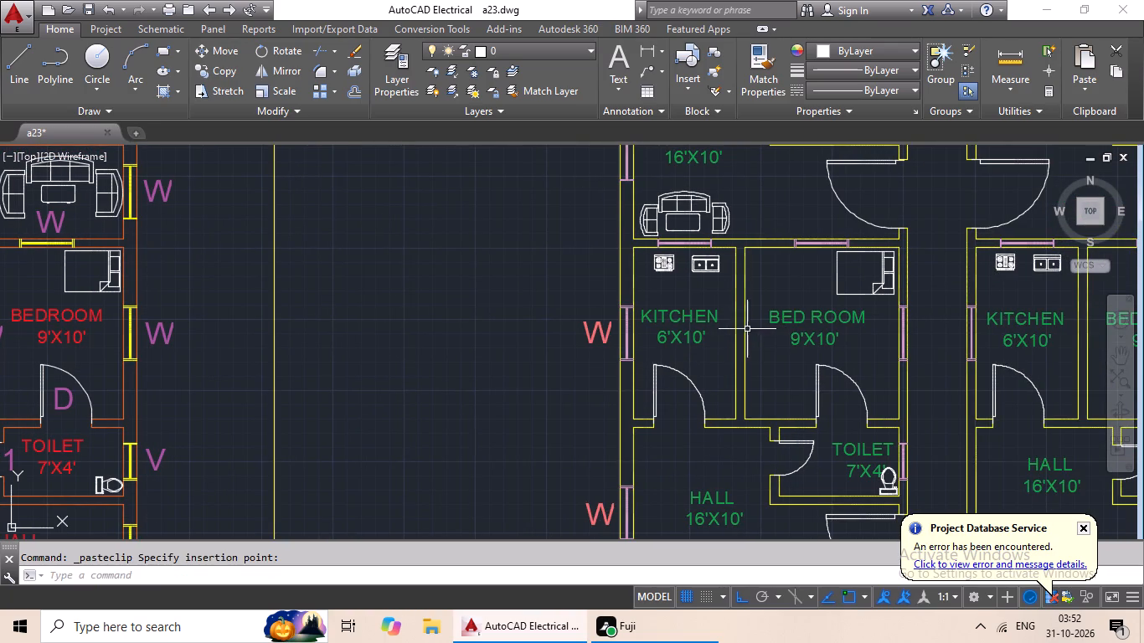
key("ctrl+v")
middle_click_drag(765, 321, 621, 358)
scroll(657, 265, "up", 2)
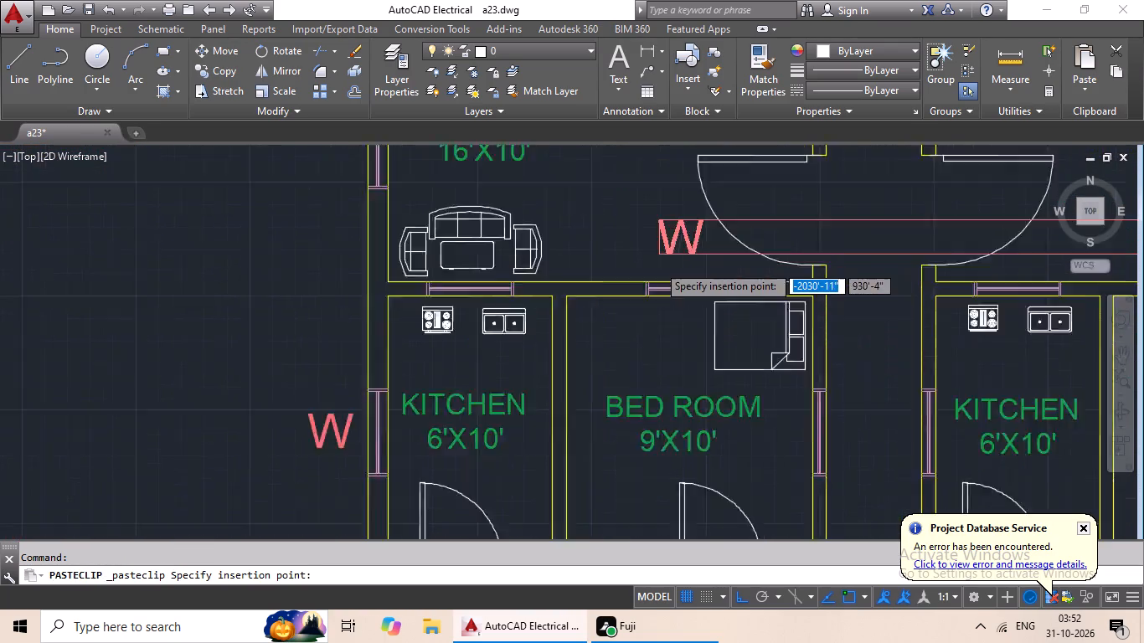
scroll(657, 265, "up", 1)
left_click(674, 316)
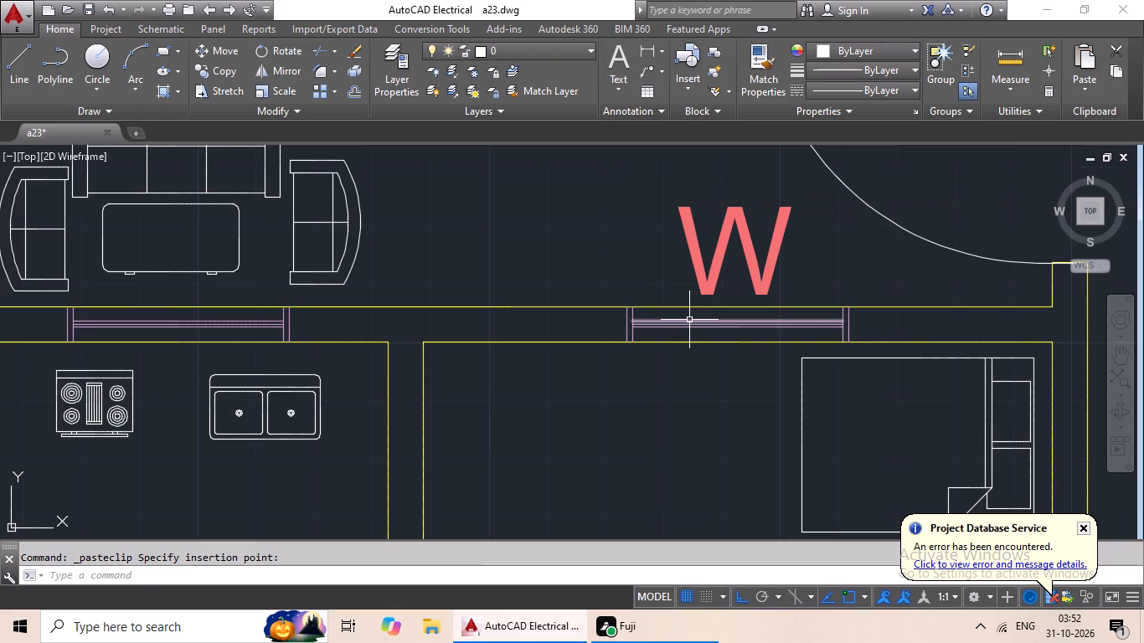
key("ctrl+v")
scroll(698, 324, "down", 2, "ctrl")
middle_click_drag(683, 335, 555, 252)
middle_click_drag(706, 337, 690, 327)
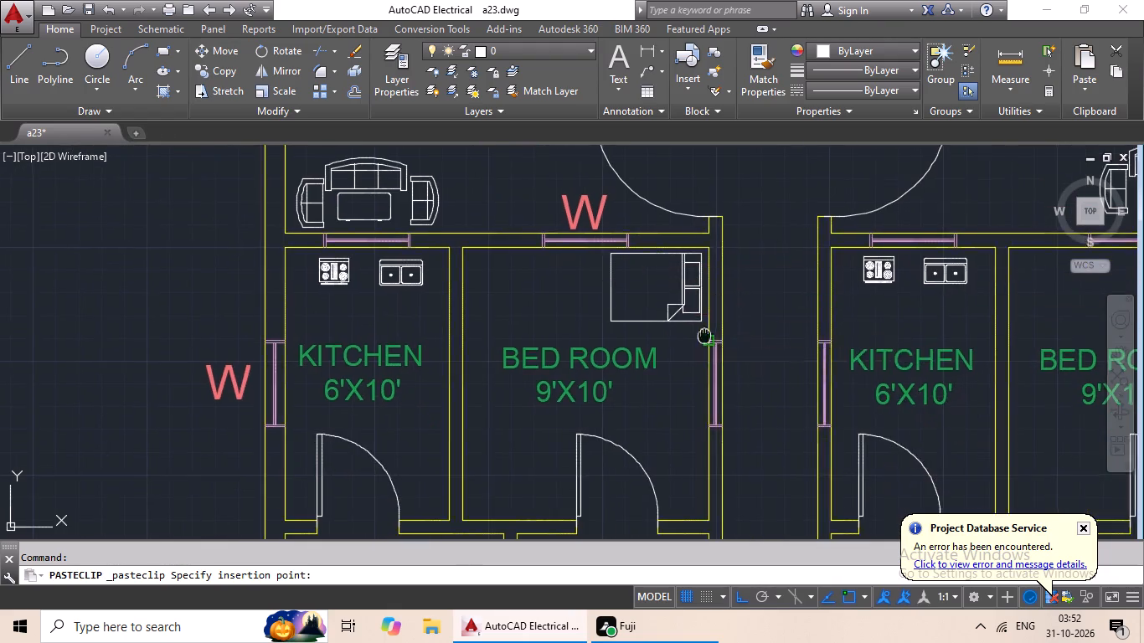
middle_click_drag(690, 327, 535, 232)
left_click(558, 311)
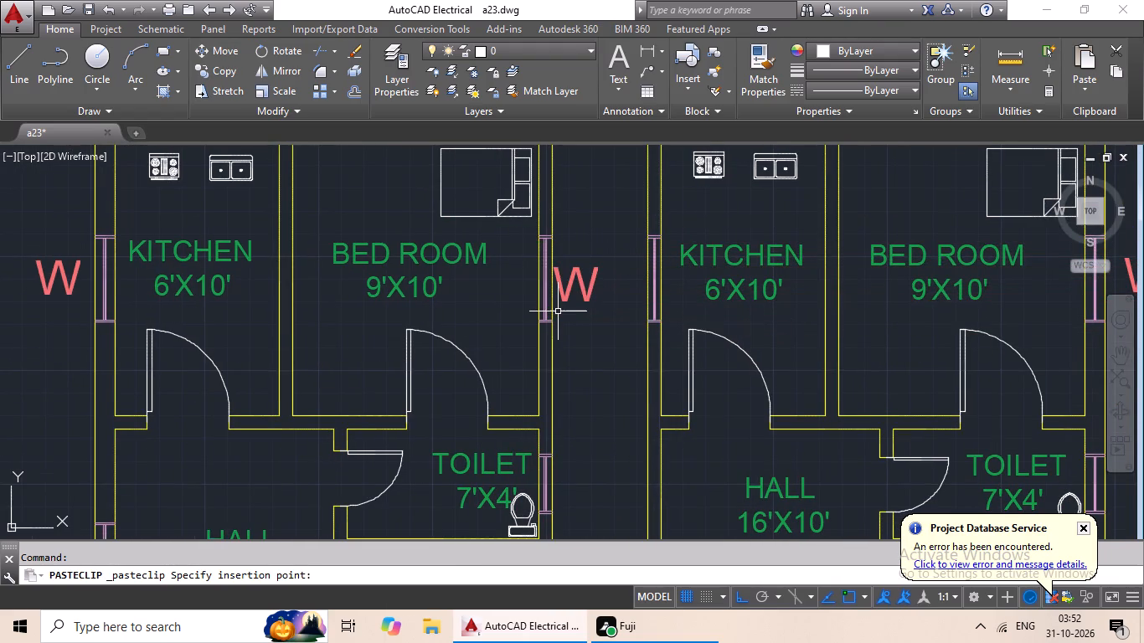
Paste W labels beside the hall and kitchen windows on the third-row left flat's outer side wall.
key("ctrl+v")
scroll(584, 301, "down", 2, "ctrl")
middle_click_drag(591, 311, 583, 249)
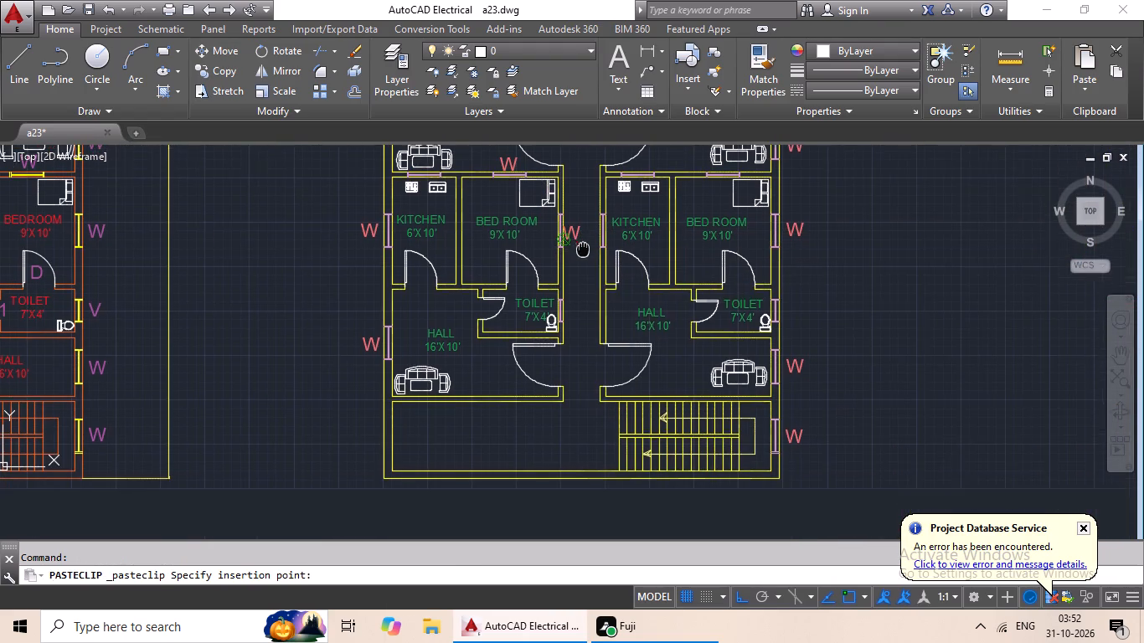
middle_click_drag(611, 315, 583, 388)
middle_click_drag(414, 242, 429, 326)
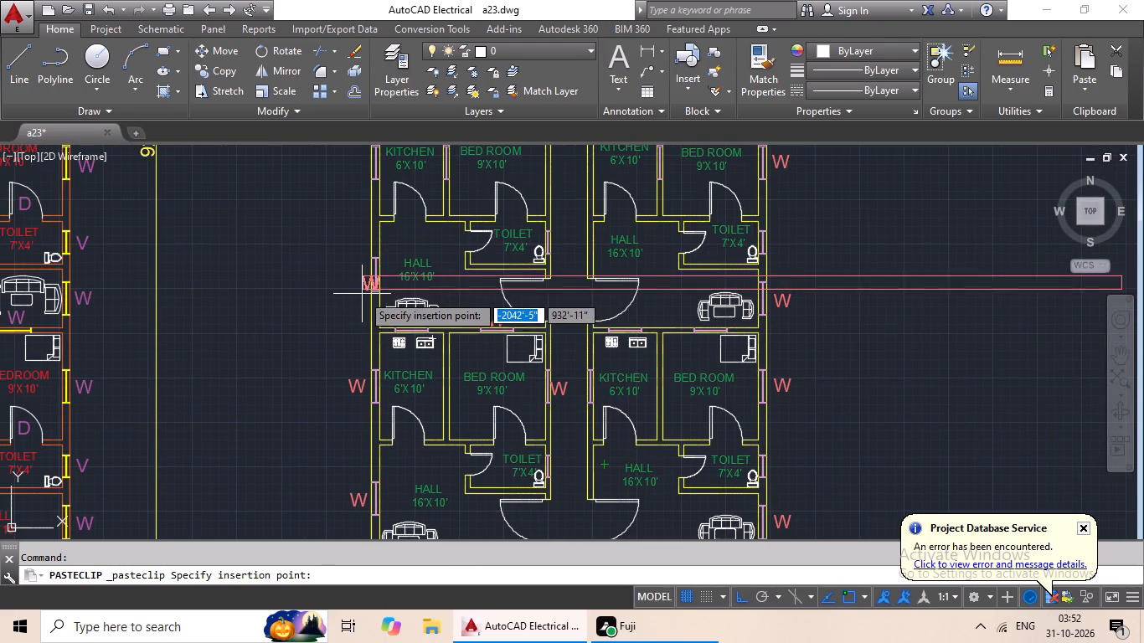
scroll(343, 282, "up", 1)
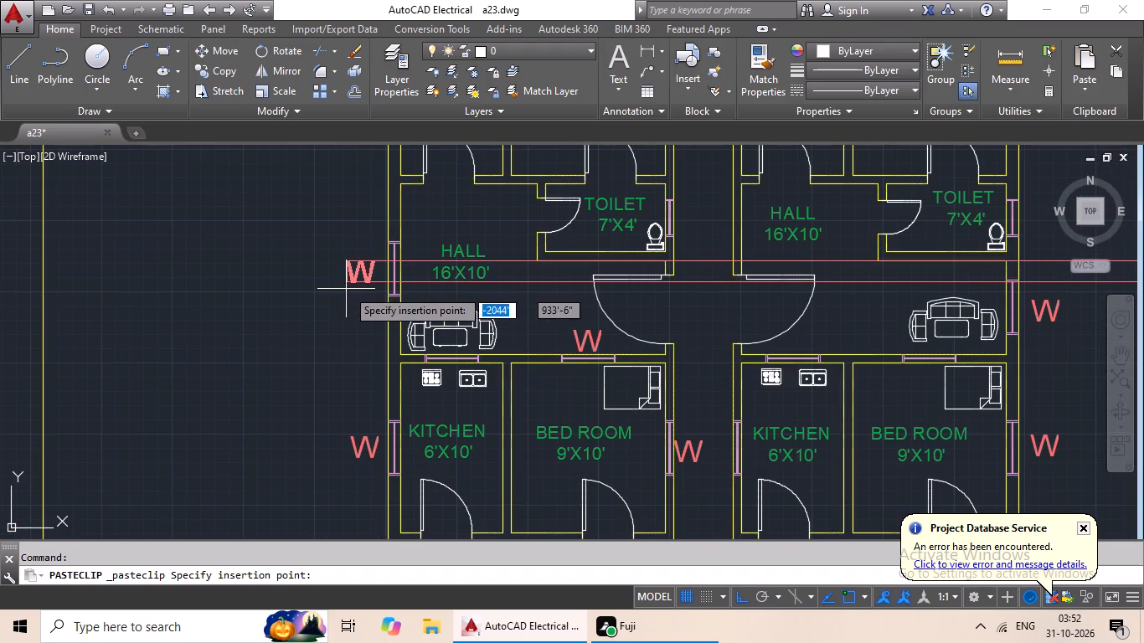
left_click(347, 289)
key("ctrl+v")
scroll(406, 282, "down", 2)
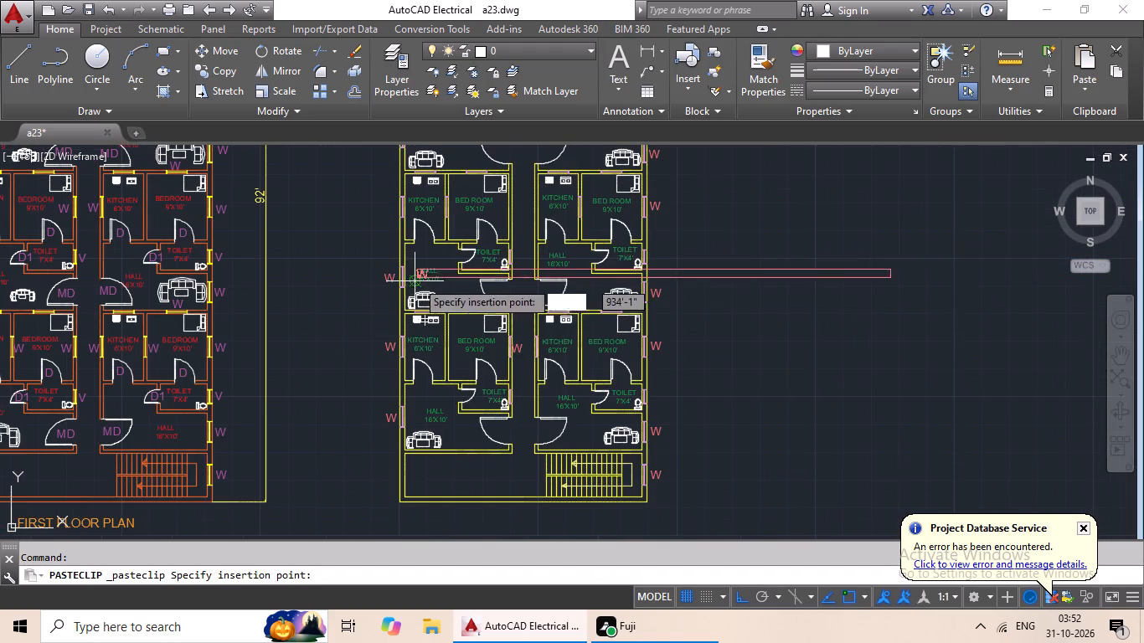
middle_click_drag(416, 280, 410, 317)
scroll(363, 231, "up", 3)
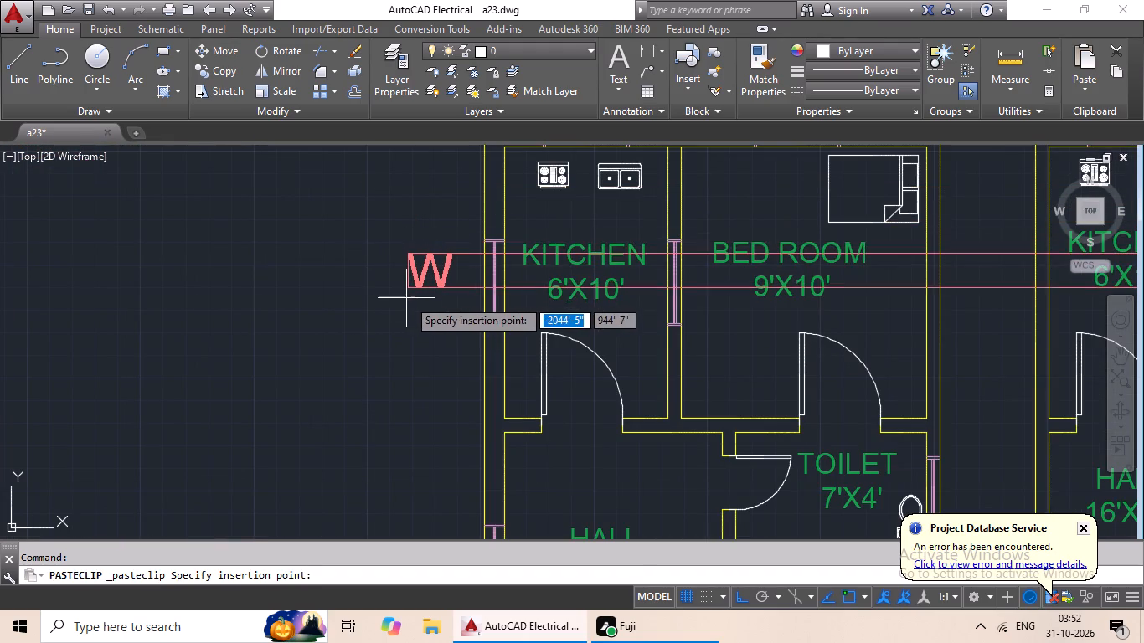
left_click(421, 312)
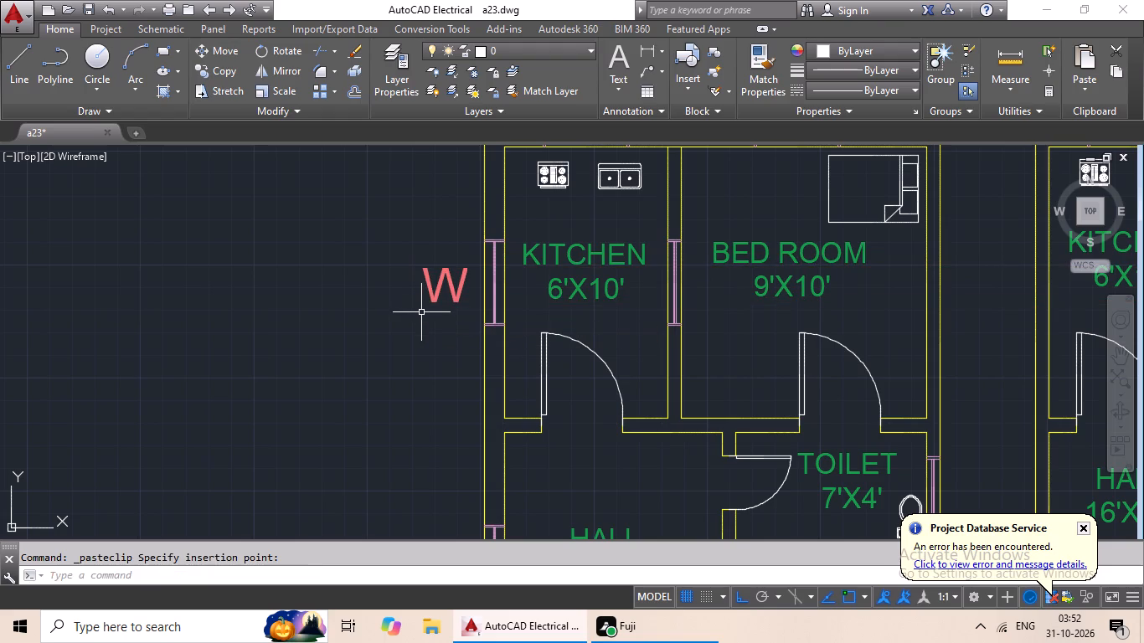
Paste W labels beside the third-row left flat's kitchen-bedroom partition window and above its bedroom's upper window.
key("ctrl+v")
scroll(685, 297, "up", 2)
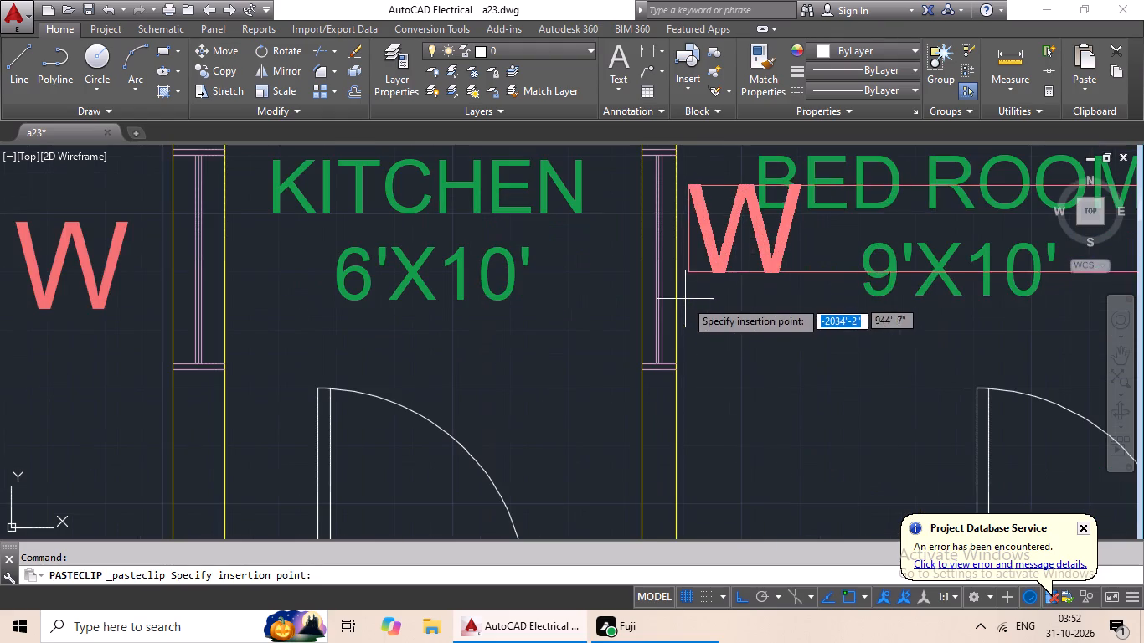
left_click(683, 338)
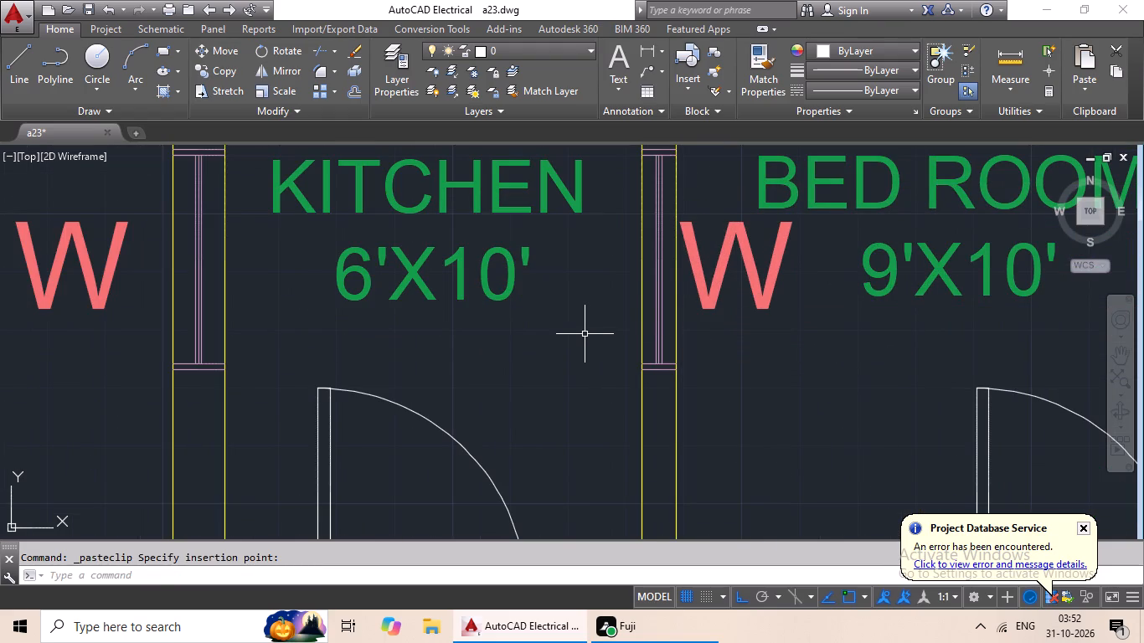
key("ctrl+v")
scroll(593, 321, "down", 3, "ctrl")
middle_click_drag(585, 322, 480, 364)
middle_click_drag(536, 334, 473, 363)
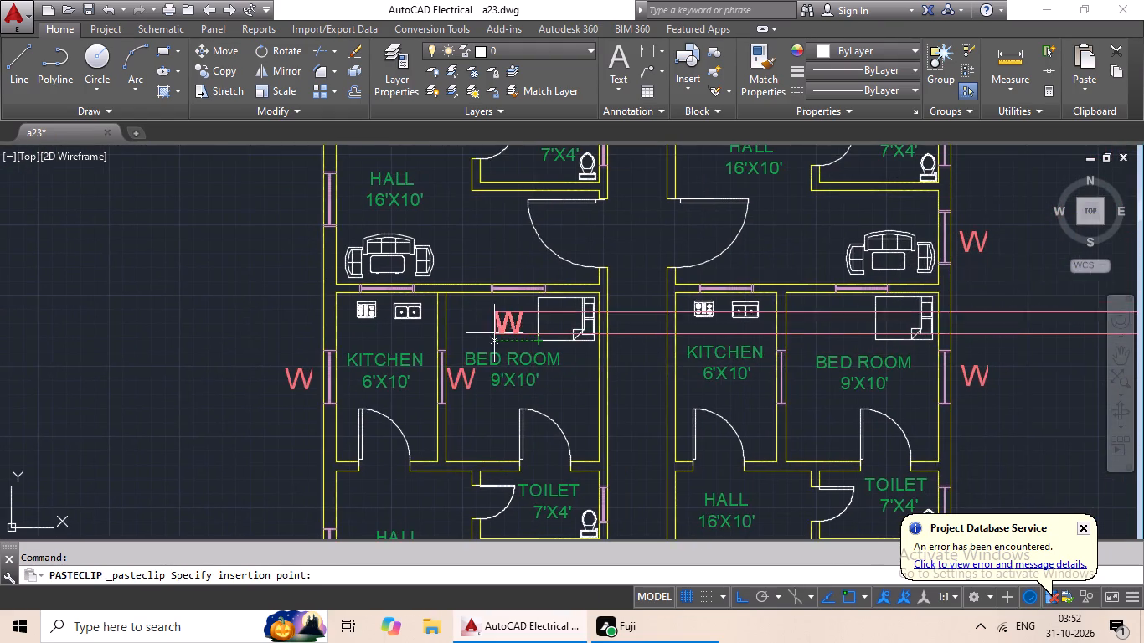
scroll(500, 279, "up", 2)
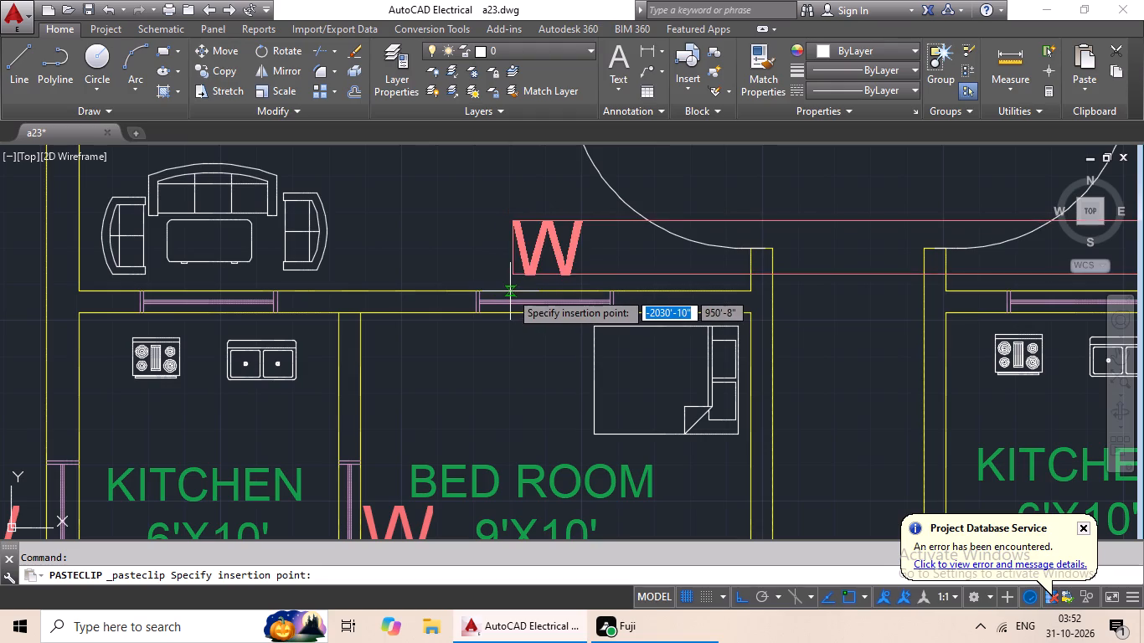
left_click(510, 291)
Paste W labels beside the third-row right flat's kitchen-bedroom partition window and above its kitchen's upper window.
key("ctrl+v")
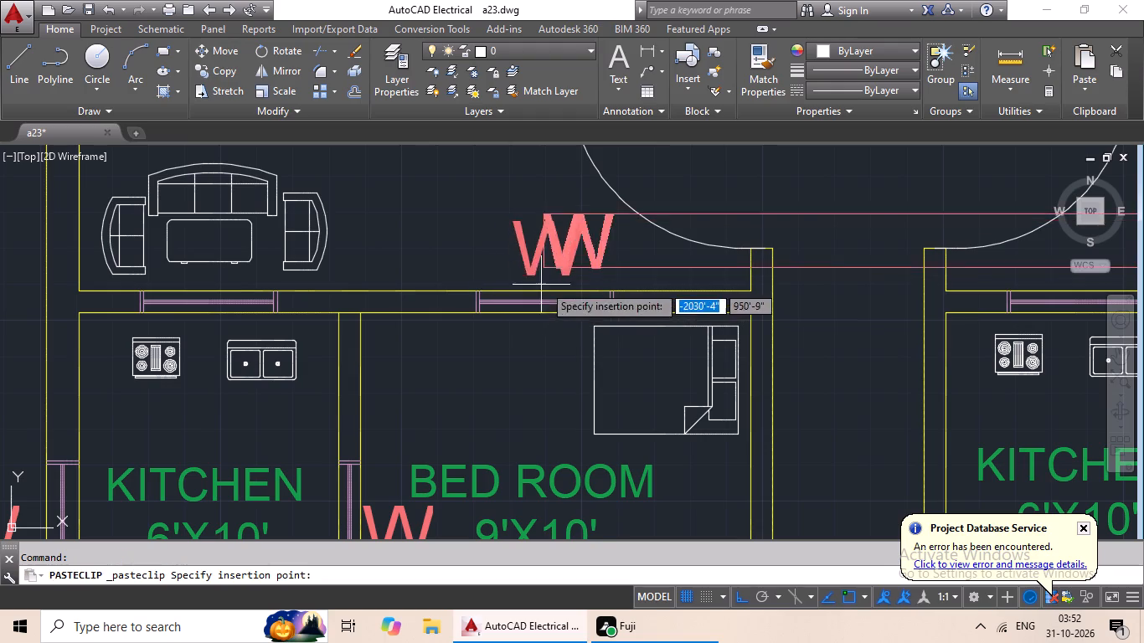
scroll(544, 285, "down", 3, "ctrl")
middle_click_drag(572, 319, 424, 260)
scroll(560, 294, "up", 1)
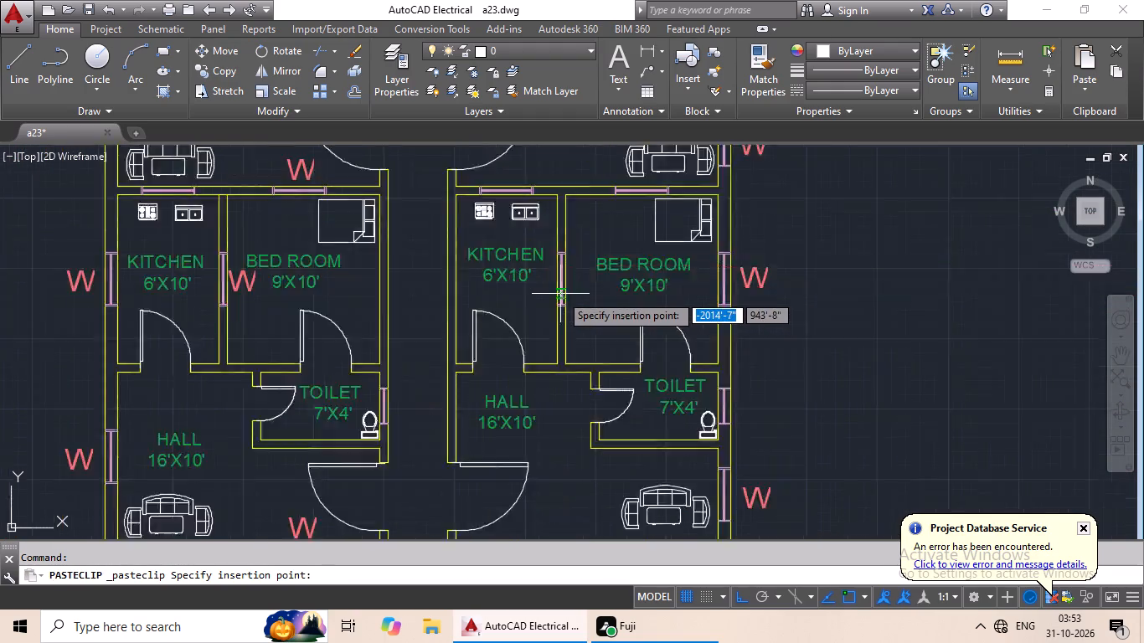
scroll(560, 294, "up", 3)
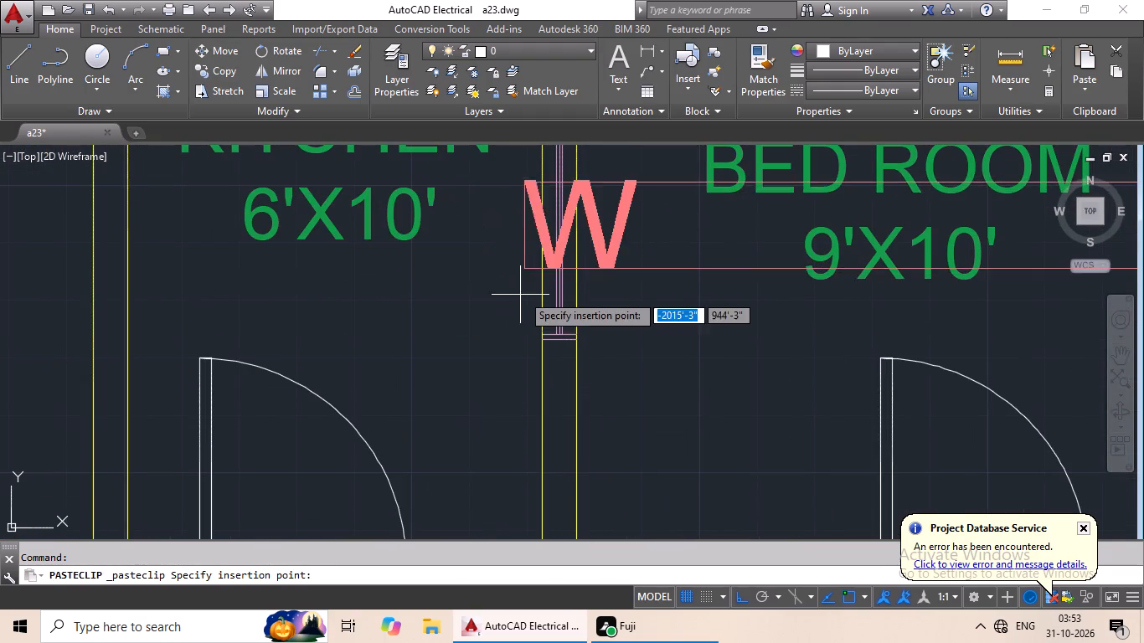
left_click(592, 319)
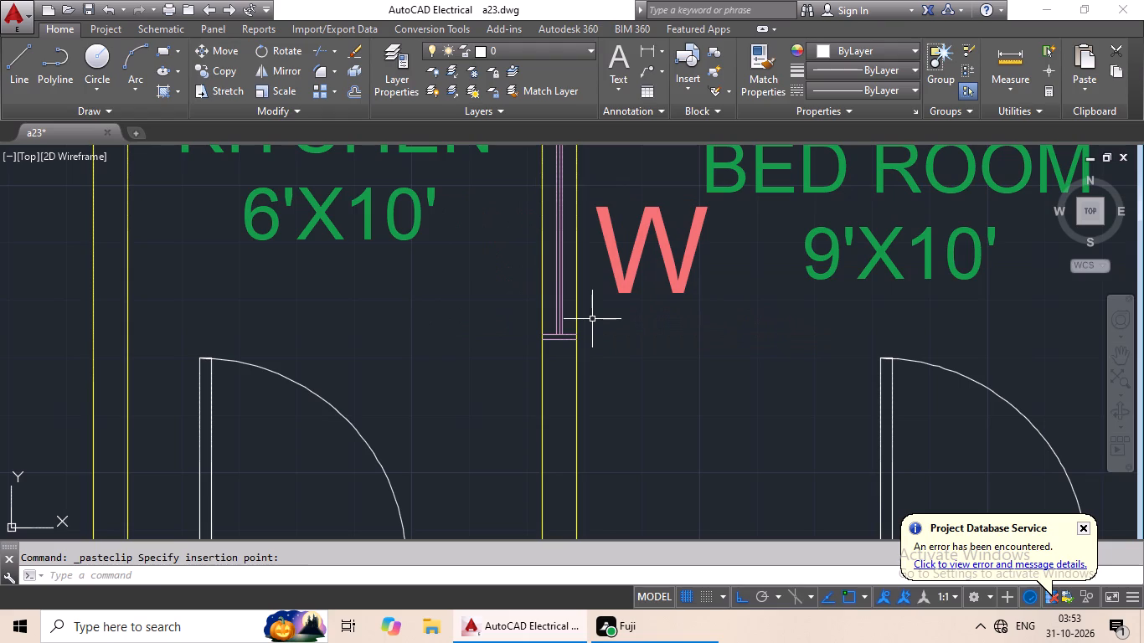
key("ctrl+v")
scroll(598, 314, "down", 3, "ctrl")
middle_click_drag(595, 316, 516, 301)
middle_click_drag(581, 301, 564, 379)
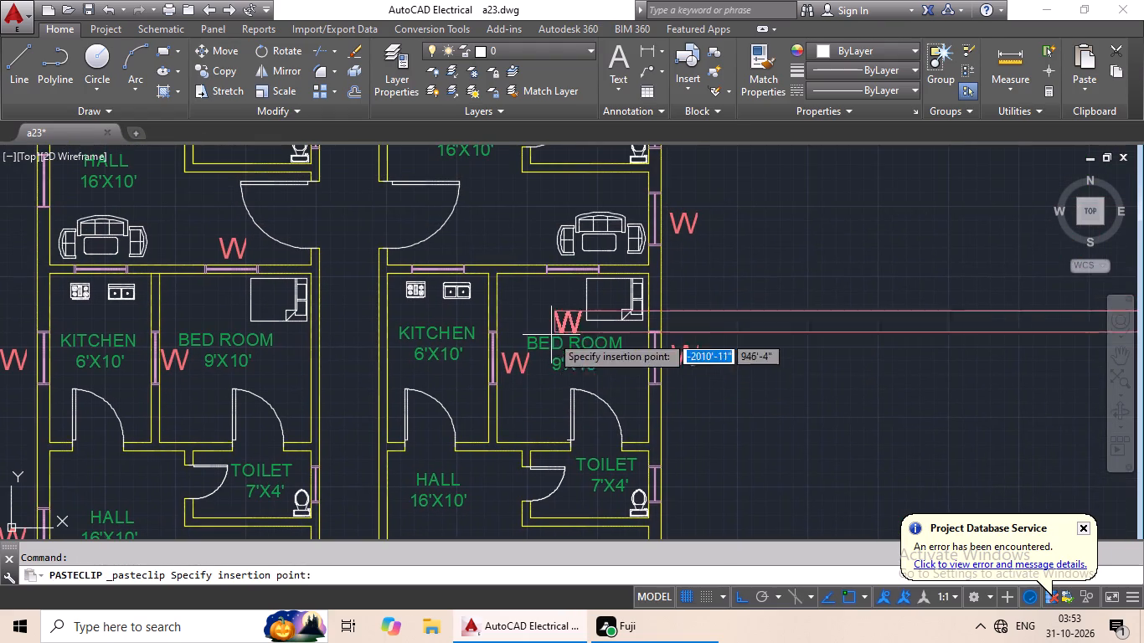
scroll(410, 261, "up", 4)
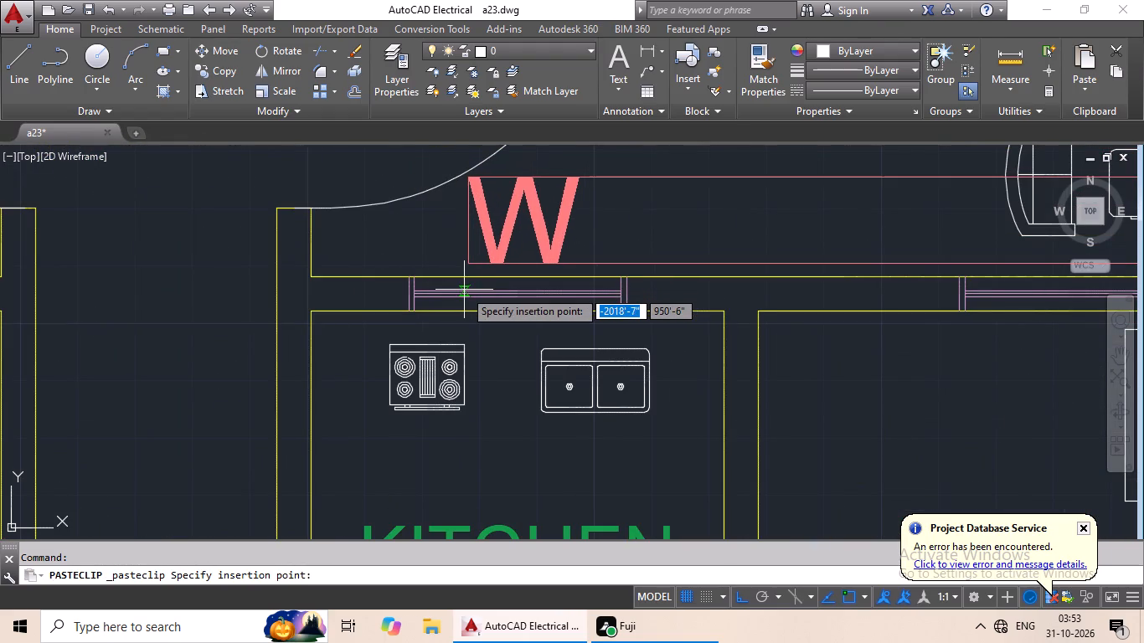
left_click(464, 290)
Paste a W label just below the upper window of the third-row right flat's bedroom.
key("ctrl+v")
scroll(592, 305, "down", 3, "ctrl")
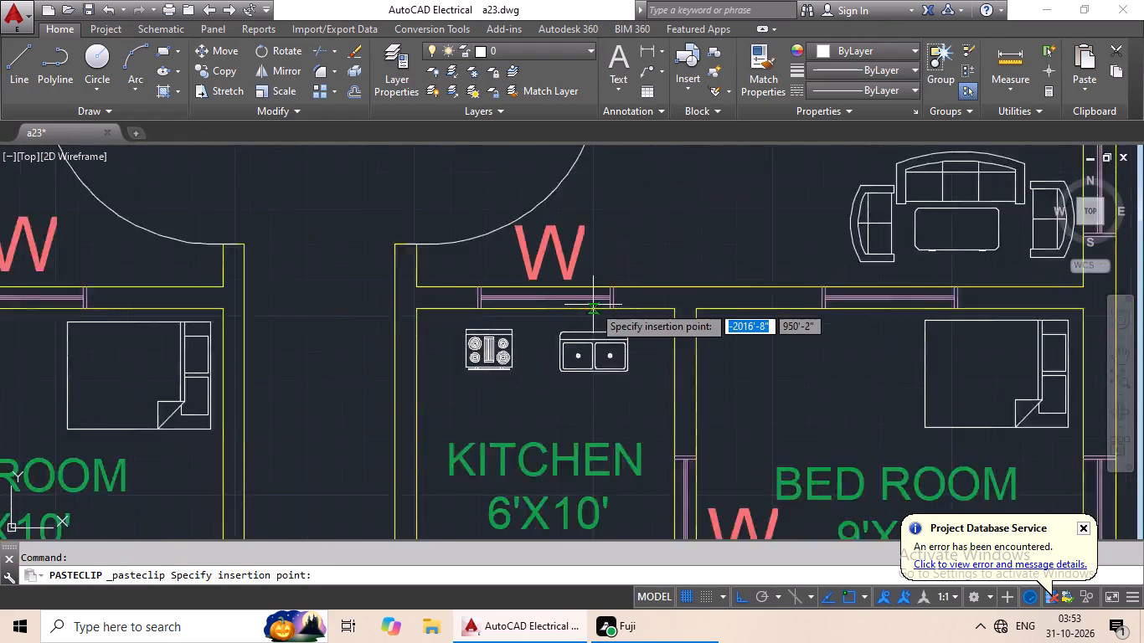
middle_click_drag(604, 333, 543, 347)
middle_click_drag(585, 307, 480, 257)
scroll(561, 334, "up", 2)
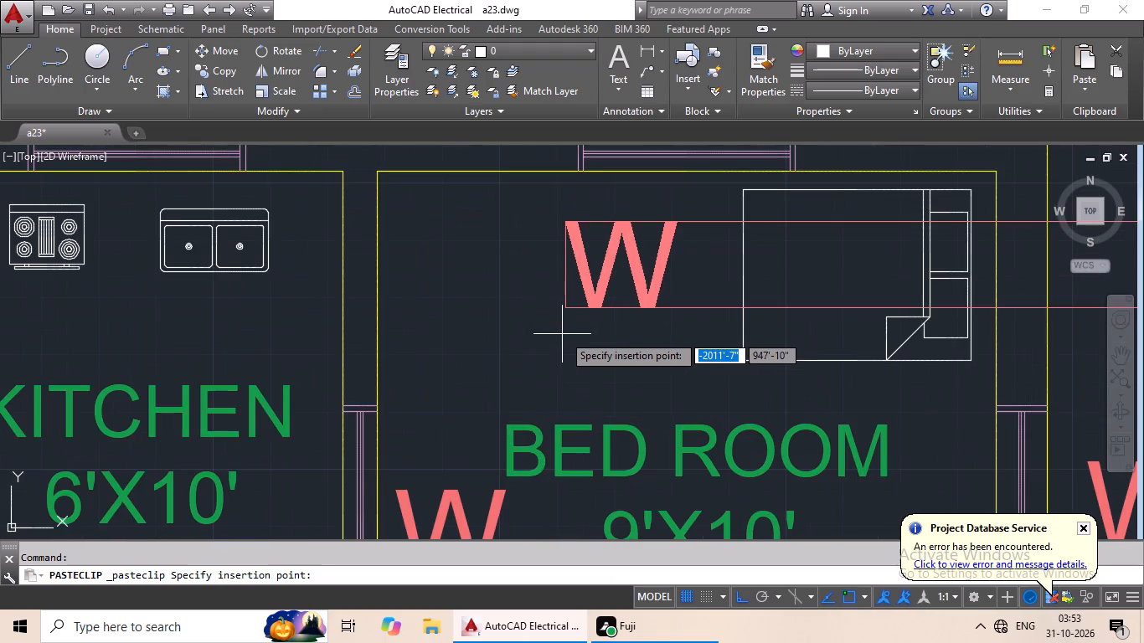
left_click(595, 306)
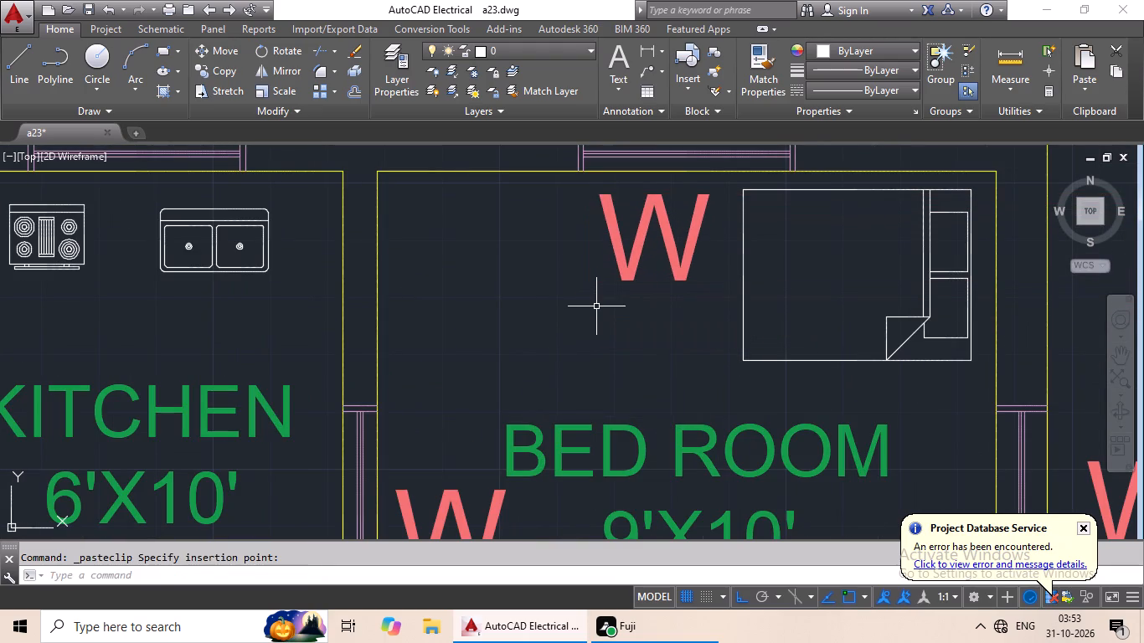
Paste W labels beside the second-row left flat's hall window on the outer side wall and its passage-side bedroom window.
key("ctrl+v")
scroll(596, 306, "down", 2, "ctrl")
scroll(533, 322, "down", 1)
middle_click_drag(533, 322, 745, 320)
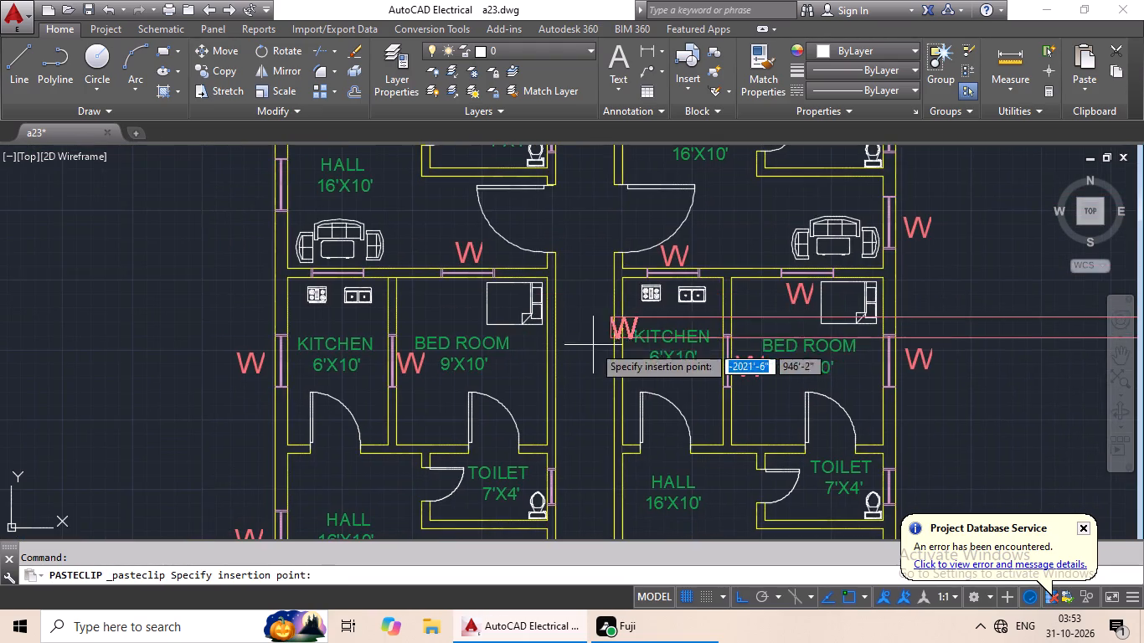
middle_click_drag(581, 345, 570, 482)
scroll(231, 348, "up", 3)
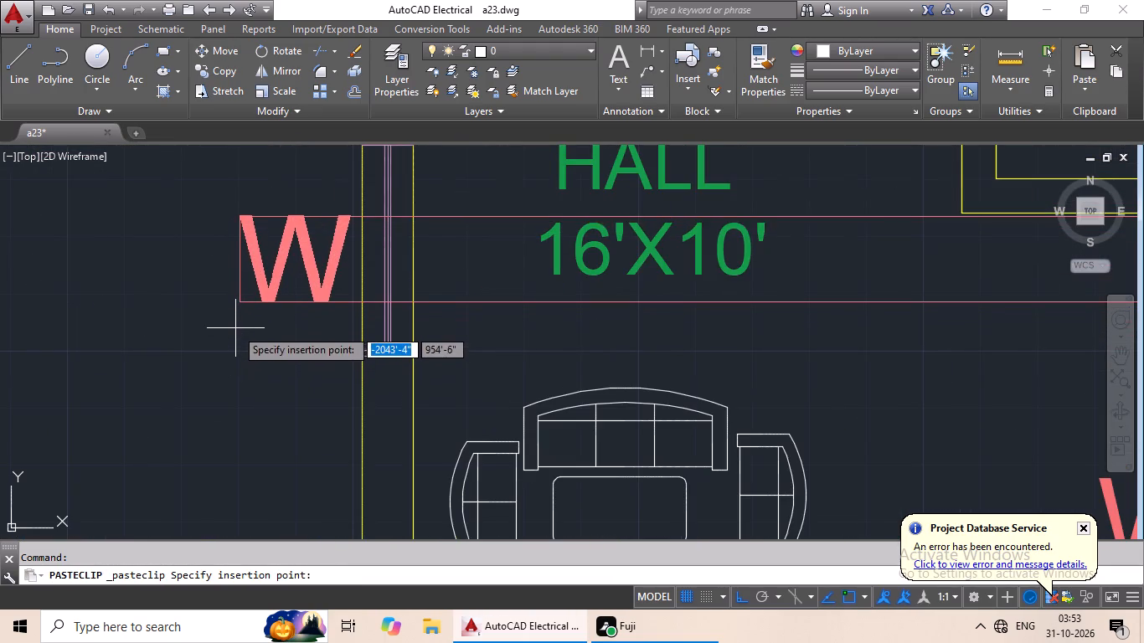
left_click(224, 321)
key("ctrl+v")
scroll(348, 317, "down", 4, "ctrl")
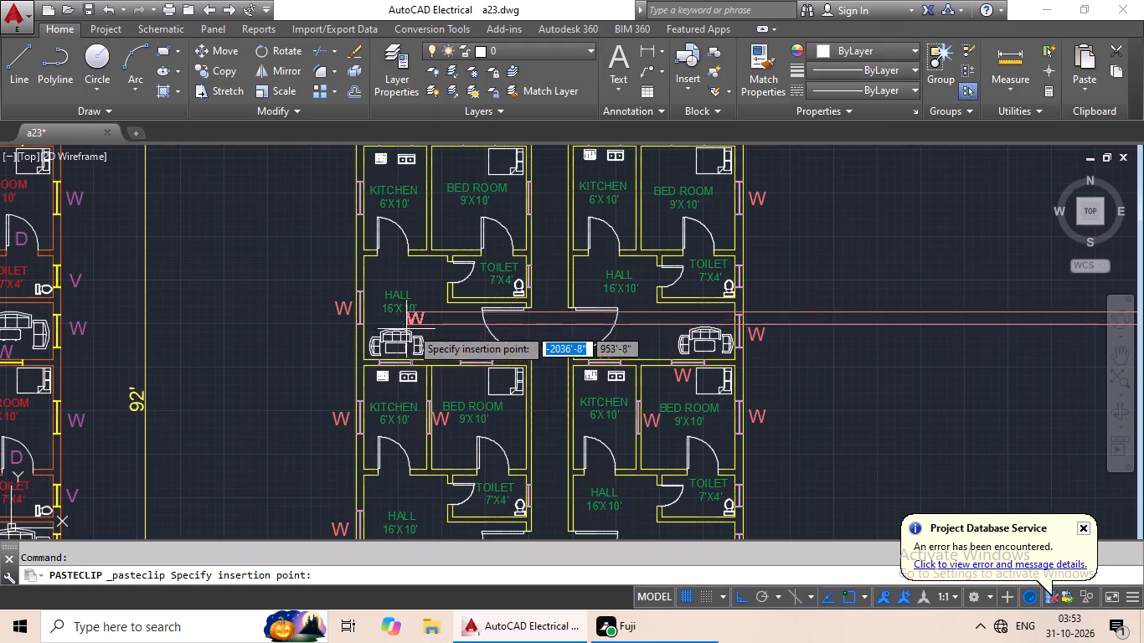
middle_click_drag(415, 326, 380, 404)
scroll(509, 292, "up", 2)
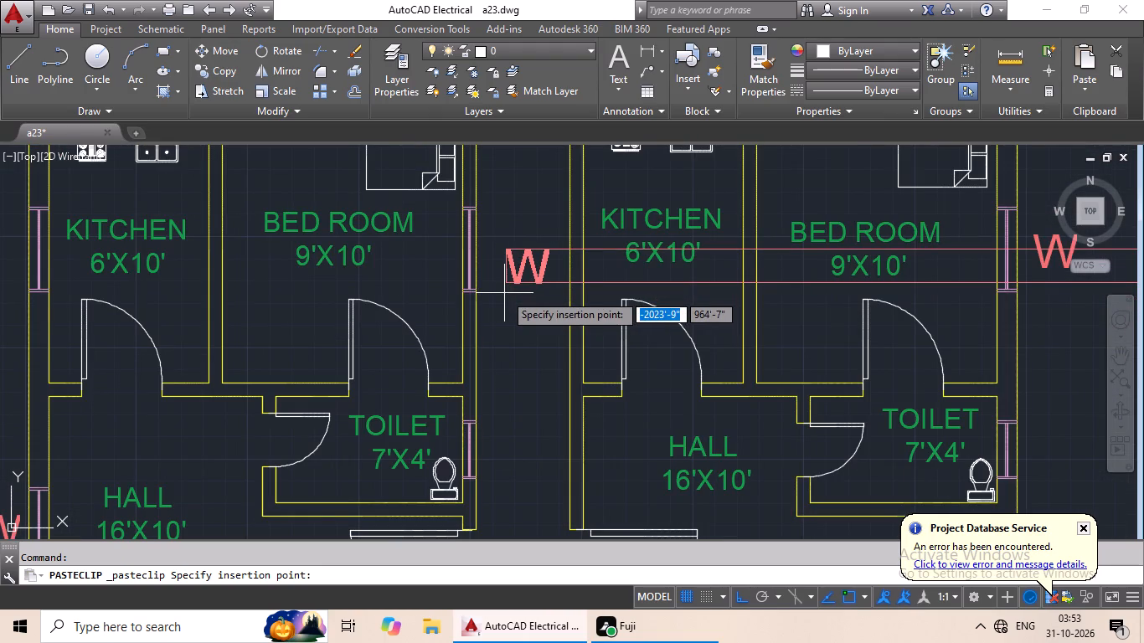
left_click(486, 280)
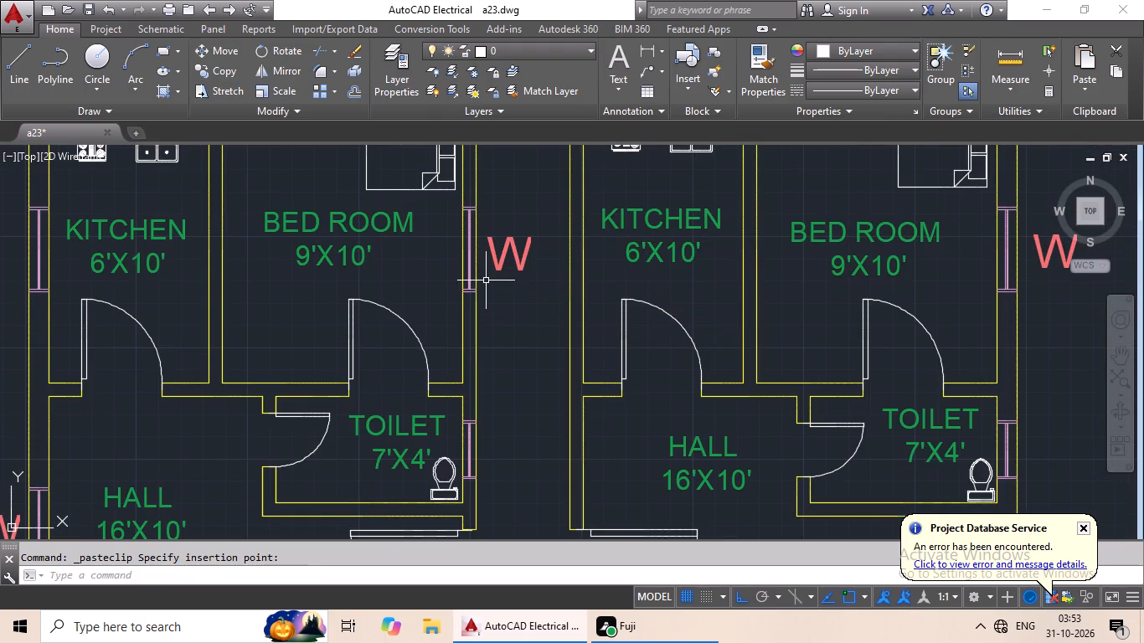
Paste a W label above the upper window of the second-row left flat's bedroom.
key("ctrl+v")
scroll(511, 279, "down", 3, "ctrl")
middle_click_drag(497, 300, 478, 392)
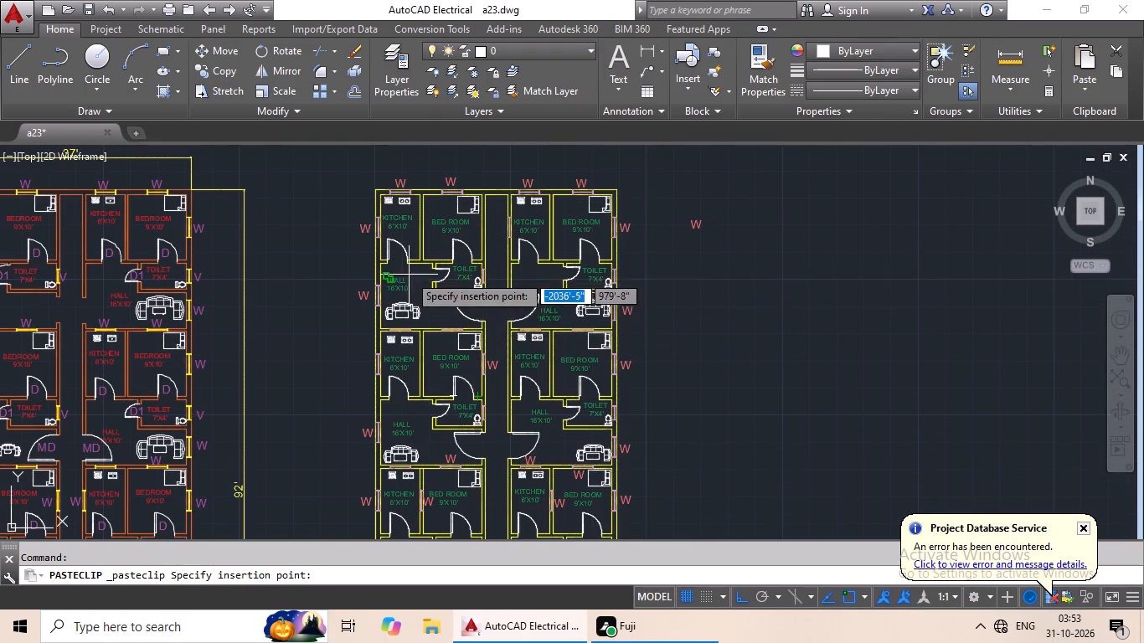
middle_click_drag(498, 330, 459, 234)
scroll(461, 289, "up", 2)
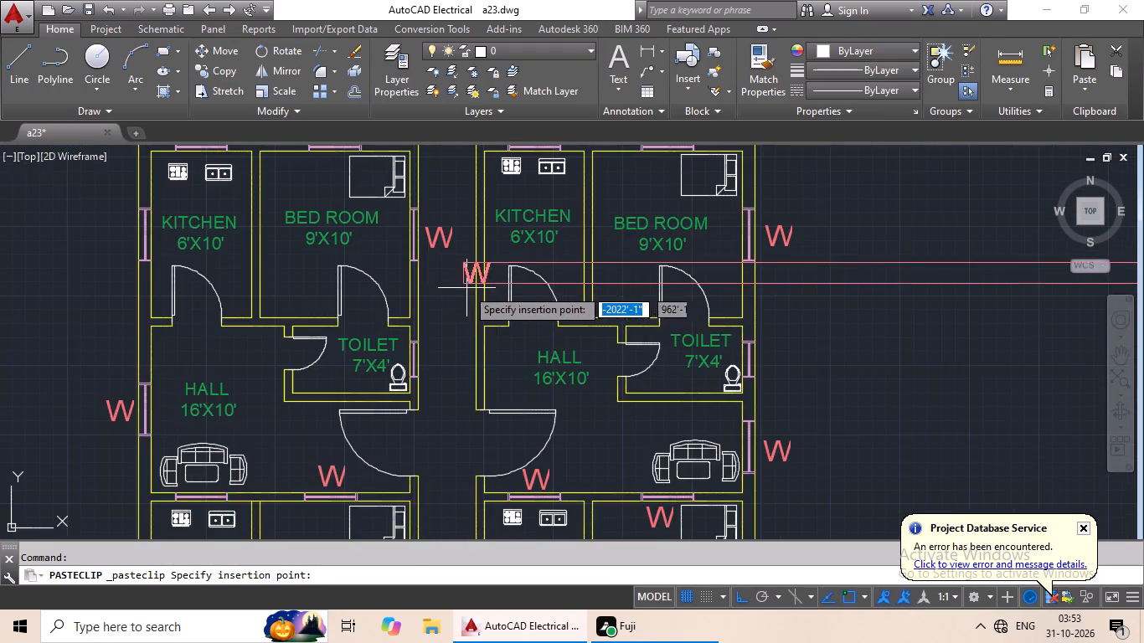
scroll(467, 287, "down", 2)
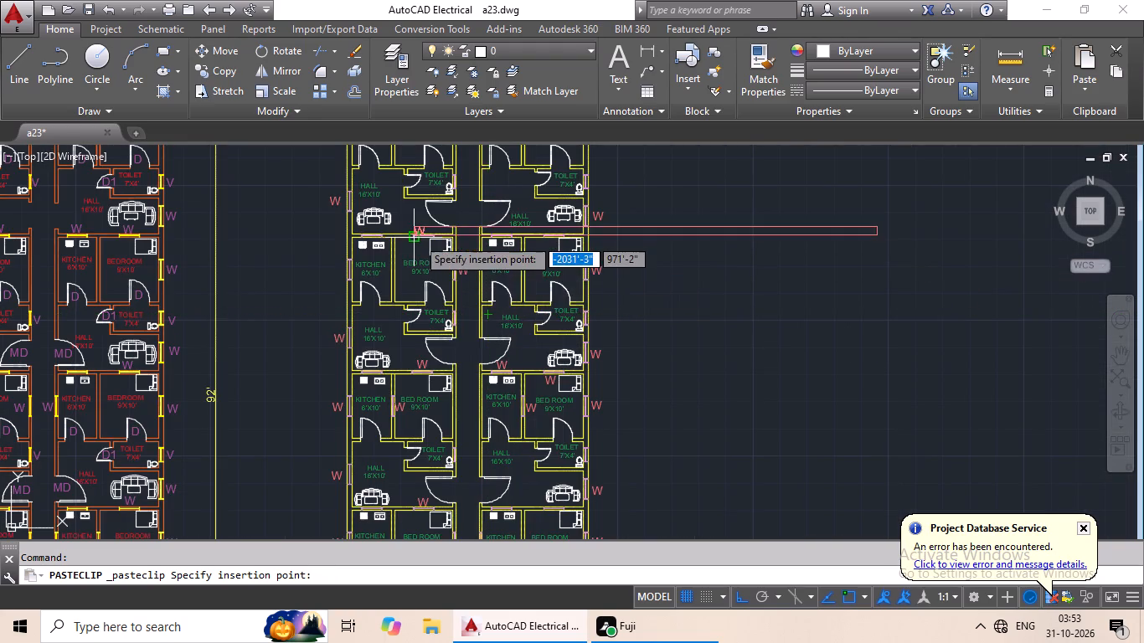
scroll(418, 237, "up", 4)
left_click(405, 219)
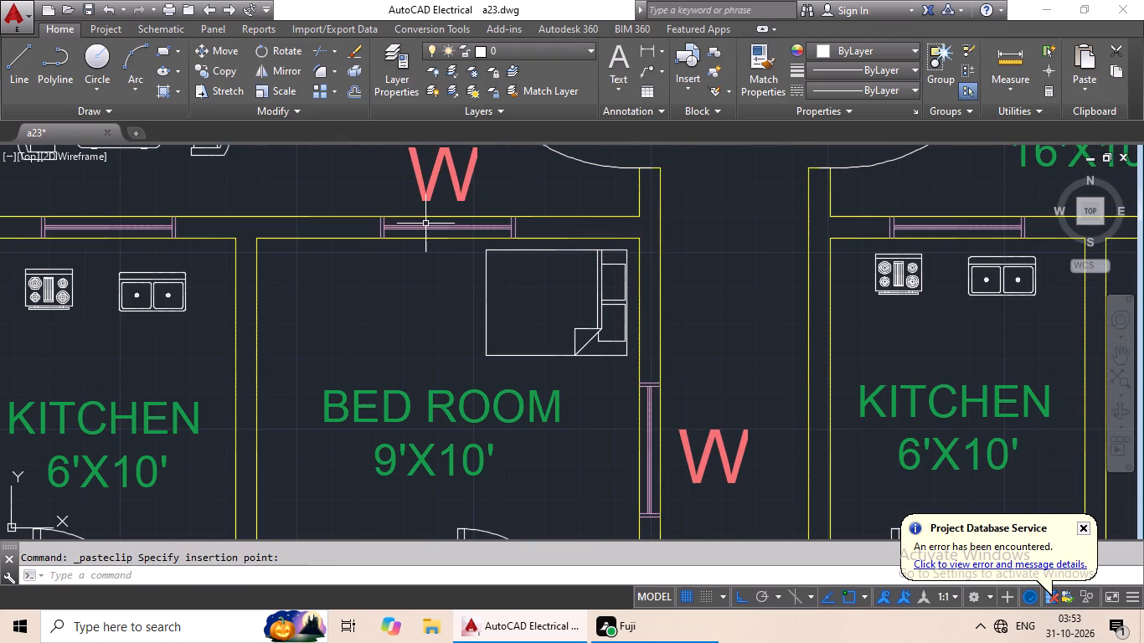
Paste W labels beside the second-row left flat's kitchen window on the outer side wall and above its kitchen's upper window.
key("ctrl+v")
scroll(480, 251, "down", 4, "ctrl")
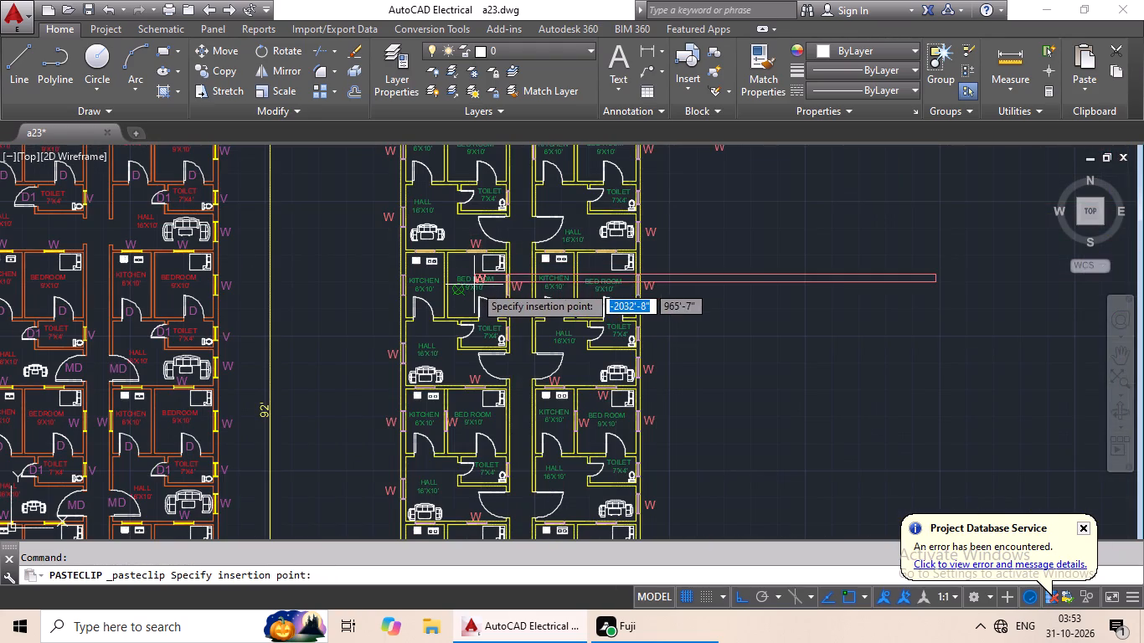
middle_click_drag(475, 283, 477, 258)
scroll(385, 261, "up", 4)
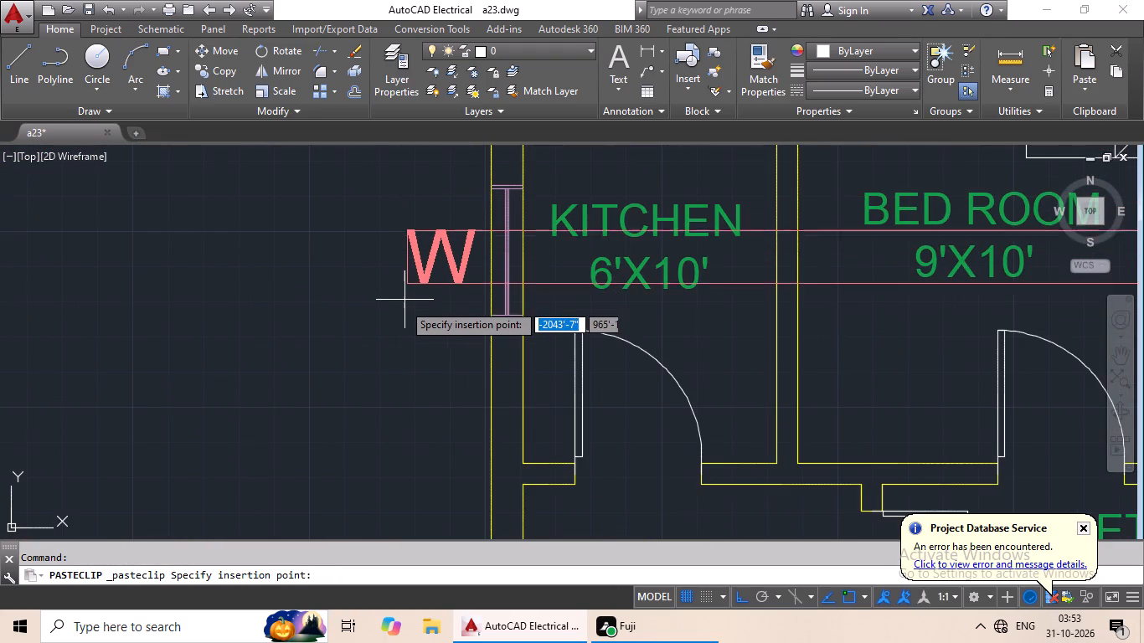
left_click(401, 307)
key("ctrl+v")
scroll(495, 292, "down", 3, "ctrl")
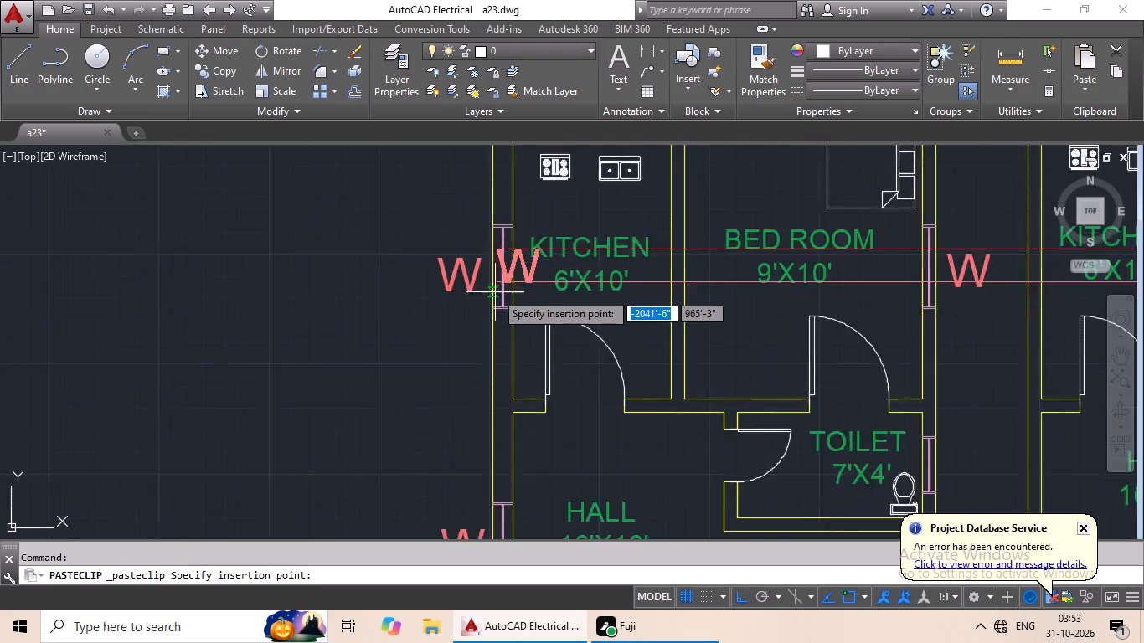
scroll(515, 221, "up", 3)
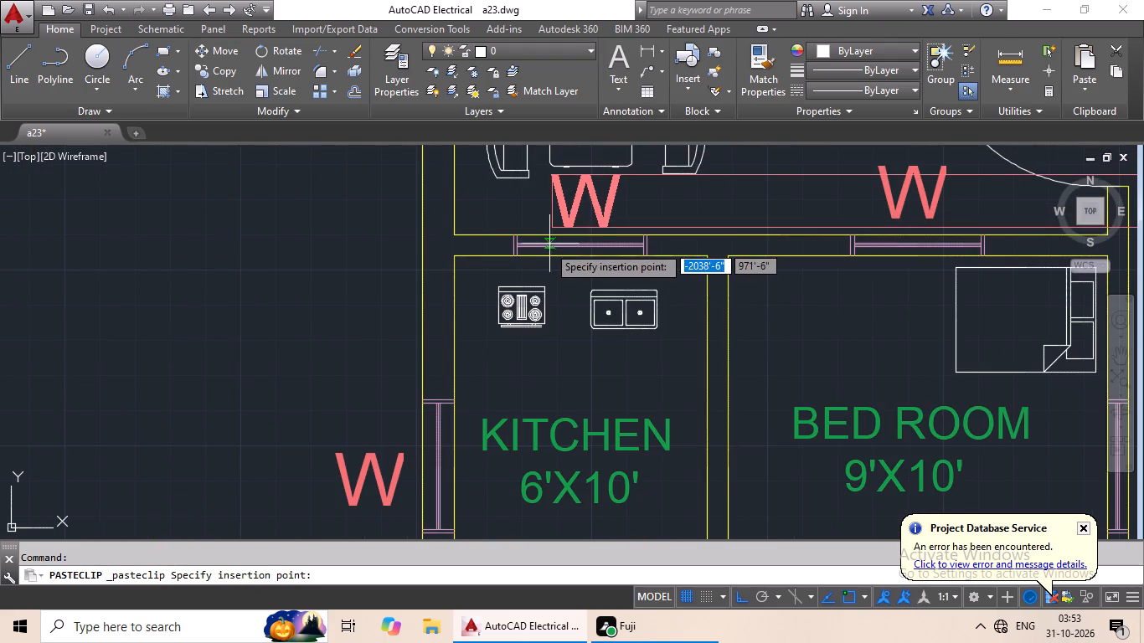
left_click(537, 244)
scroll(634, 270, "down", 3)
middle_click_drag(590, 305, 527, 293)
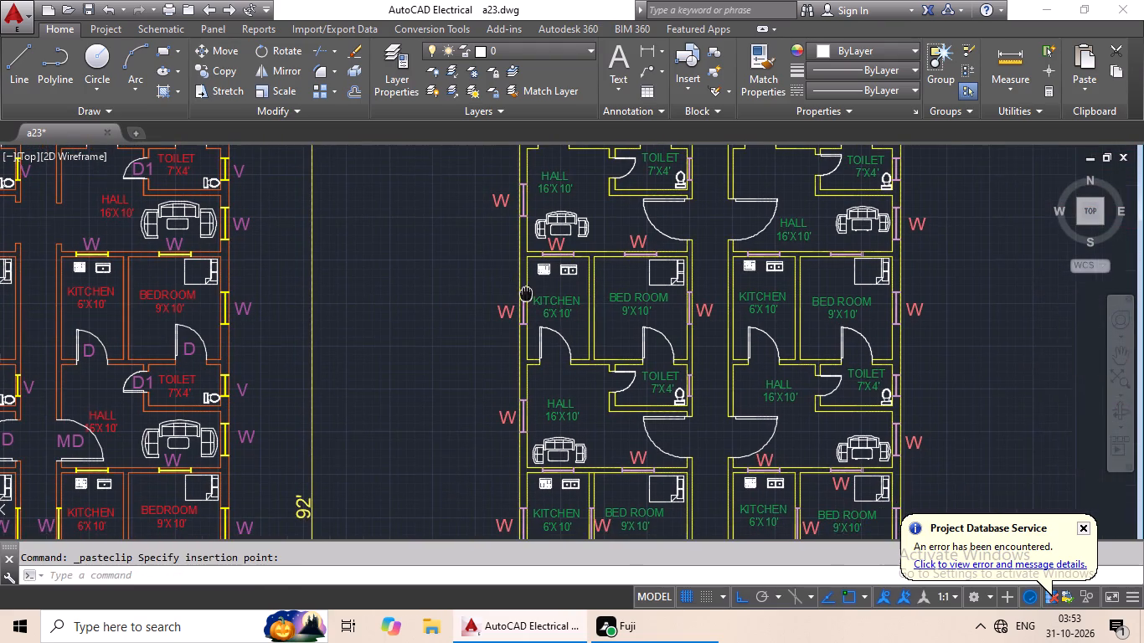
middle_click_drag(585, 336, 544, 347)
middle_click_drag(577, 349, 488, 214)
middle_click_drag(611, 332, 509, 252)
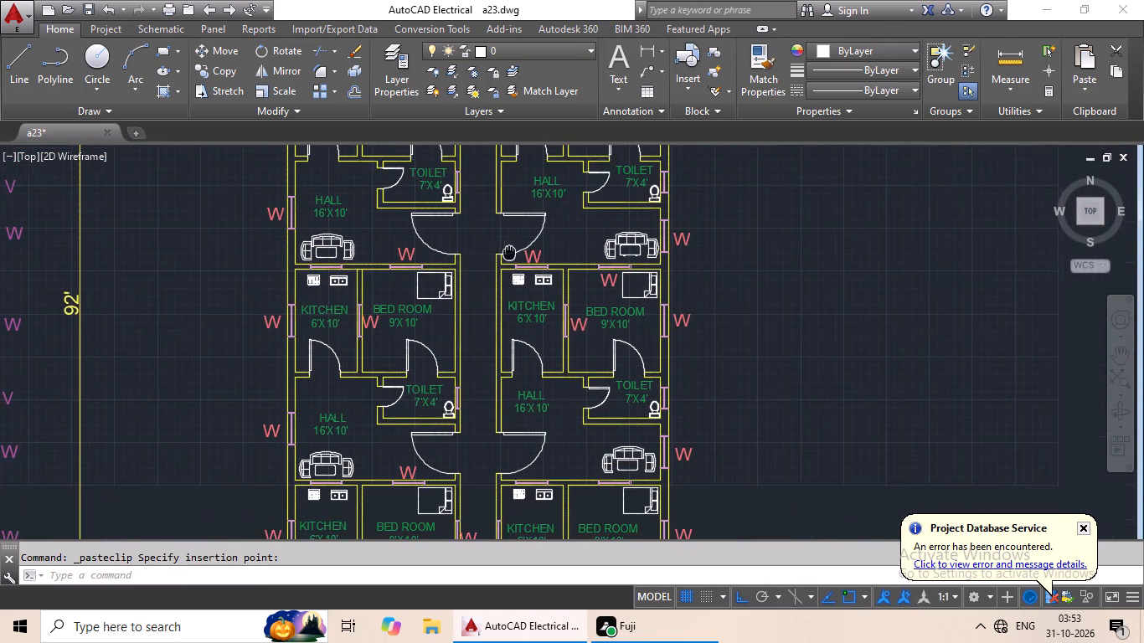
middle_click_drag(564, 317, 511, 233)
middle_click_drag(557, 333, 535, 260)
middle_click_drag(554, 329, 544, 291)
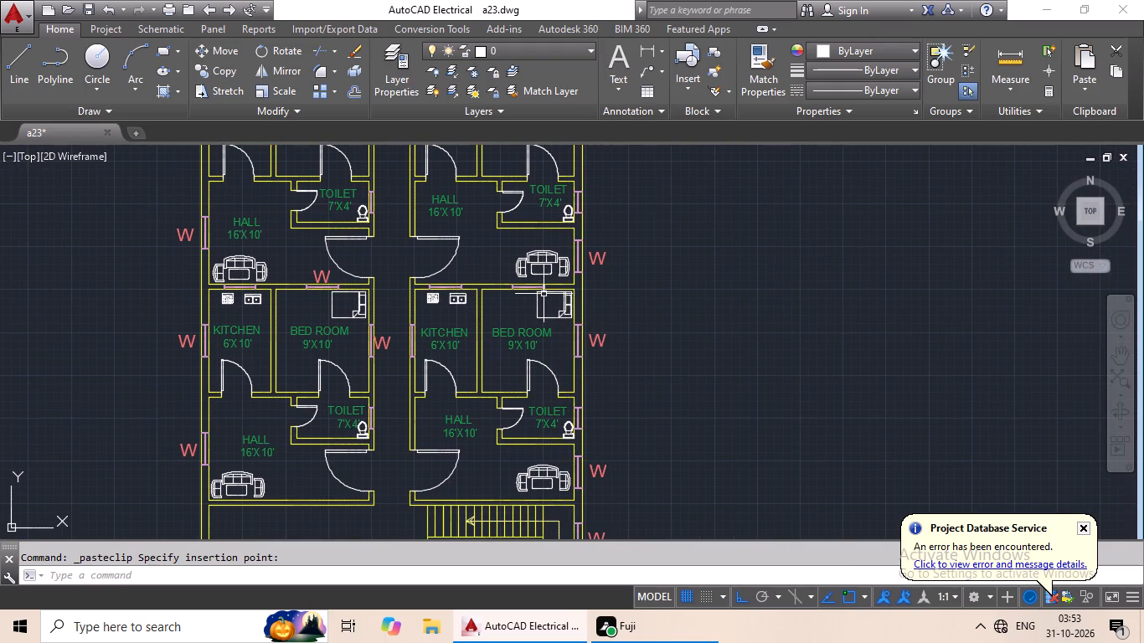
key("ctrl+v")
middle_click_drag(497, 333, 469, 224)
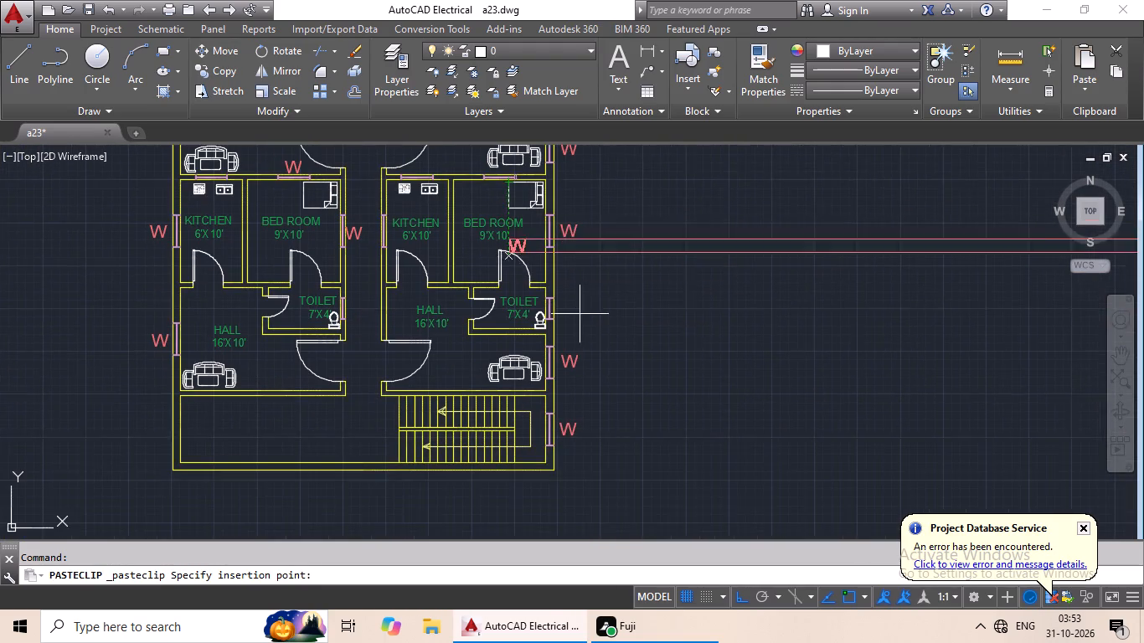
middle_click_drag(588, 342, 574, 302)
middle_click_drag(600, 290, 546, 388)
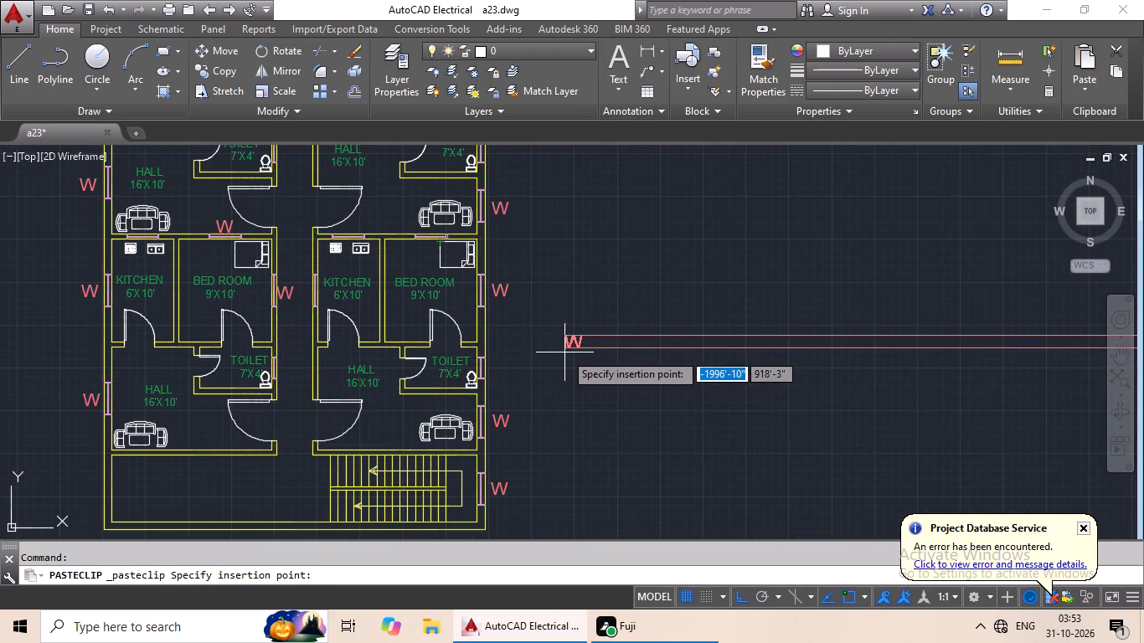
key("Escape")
Change the text of the spare W label standing outside the plan beside the top-row right flat to V.
scroll(535, 276, "down", 2)
middle_click_drag(545, 317, 531, 368)
middle_click_drag(573, 252, 572, 287)
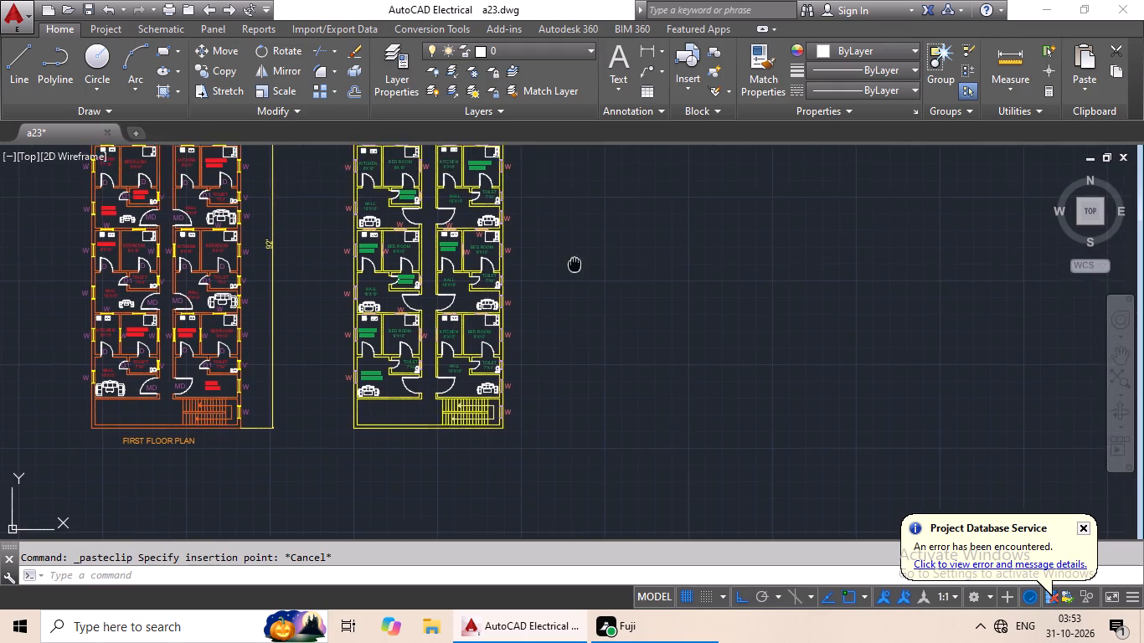
middle_click_drag(572, 287, 550, 399)
scroll(507, 197, "up", 1)
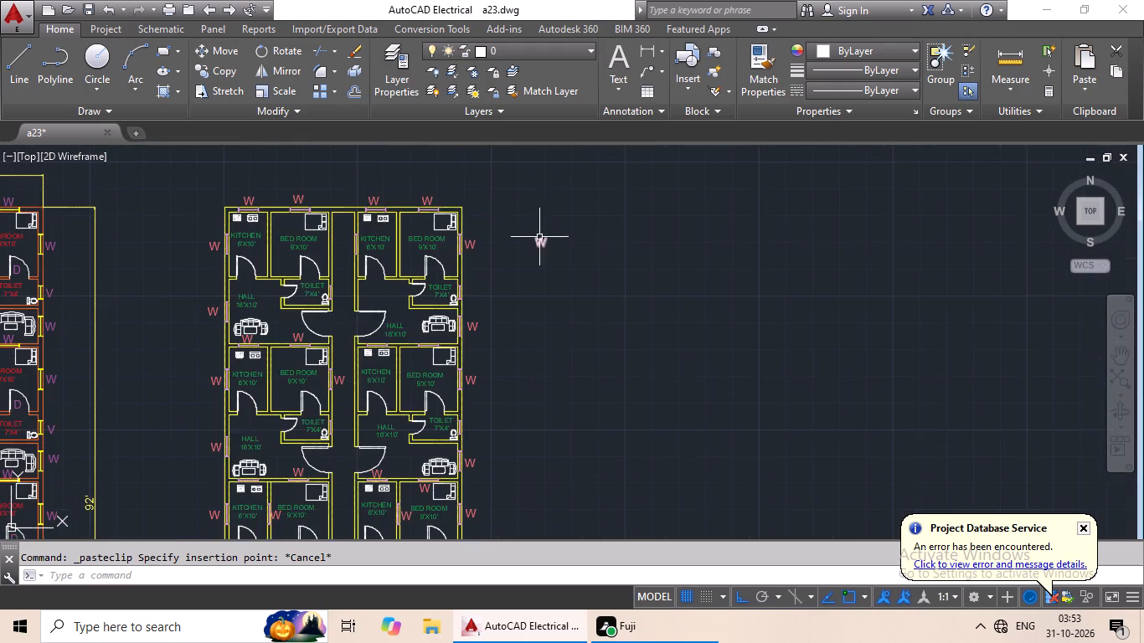
scroll(540, 233, "up", 3)
double_click(535, 270)
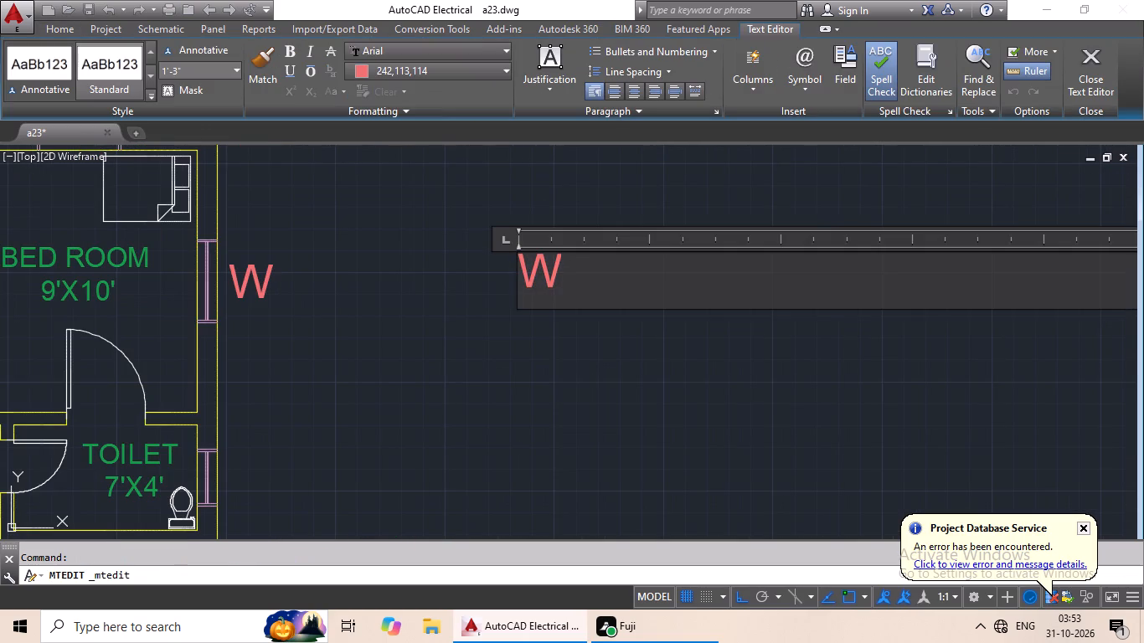
left_click(580, 269)
key("BackSpace")
key("shift+v")
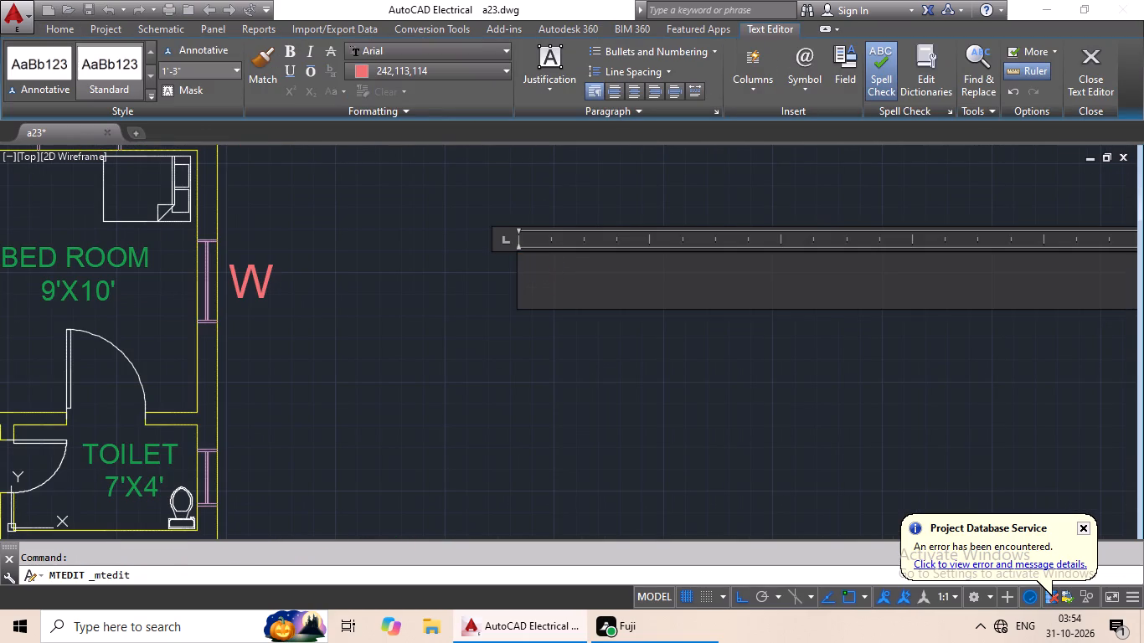
left_click(470, 354)
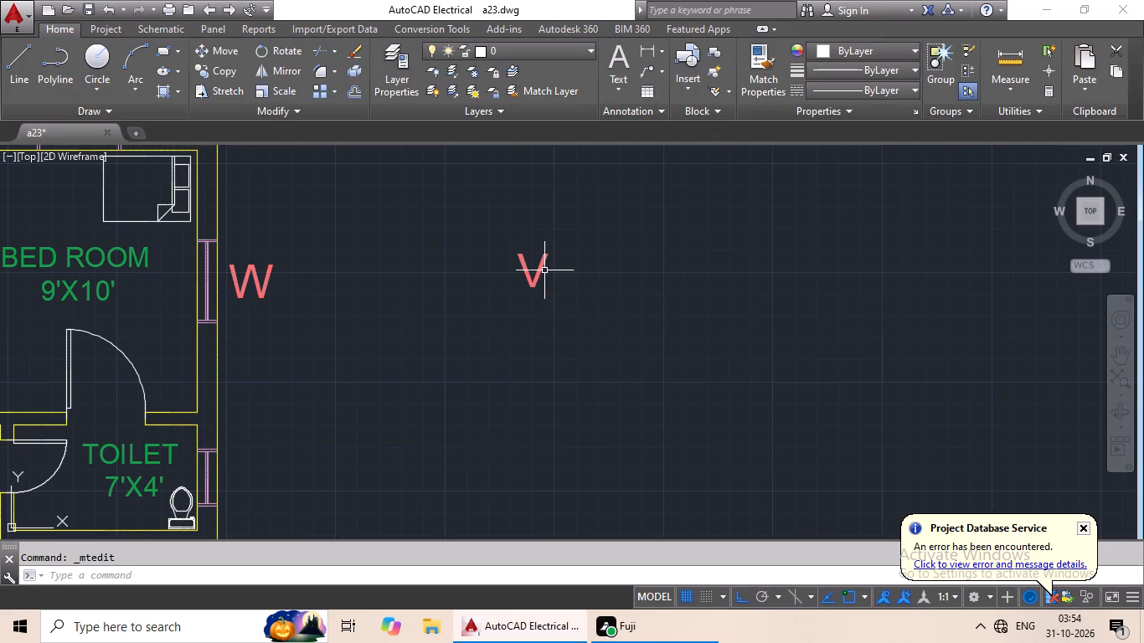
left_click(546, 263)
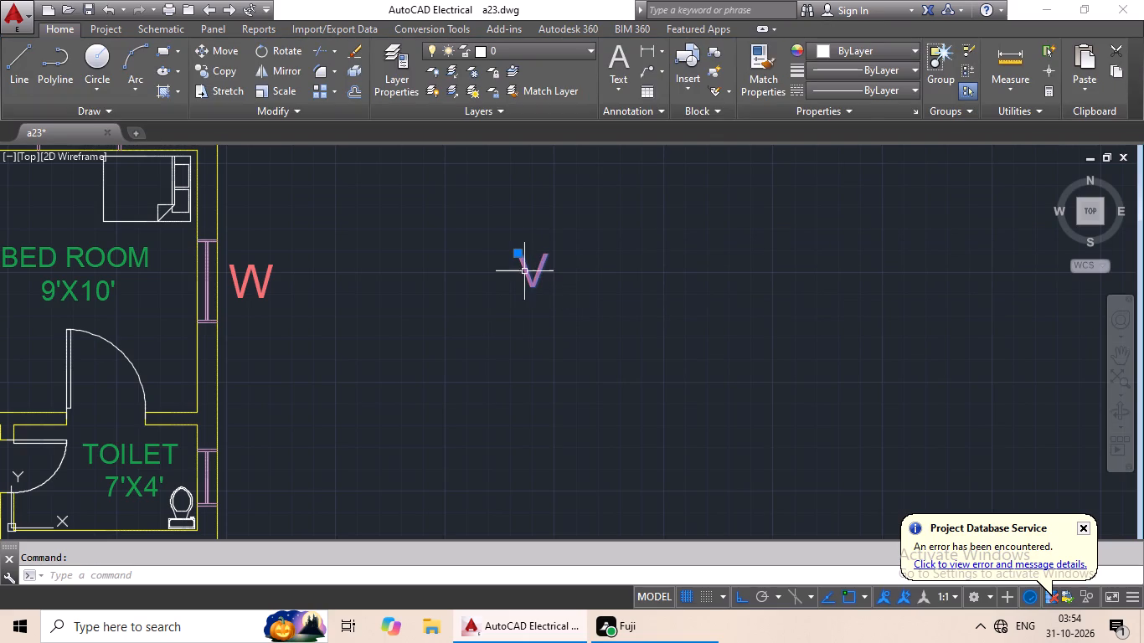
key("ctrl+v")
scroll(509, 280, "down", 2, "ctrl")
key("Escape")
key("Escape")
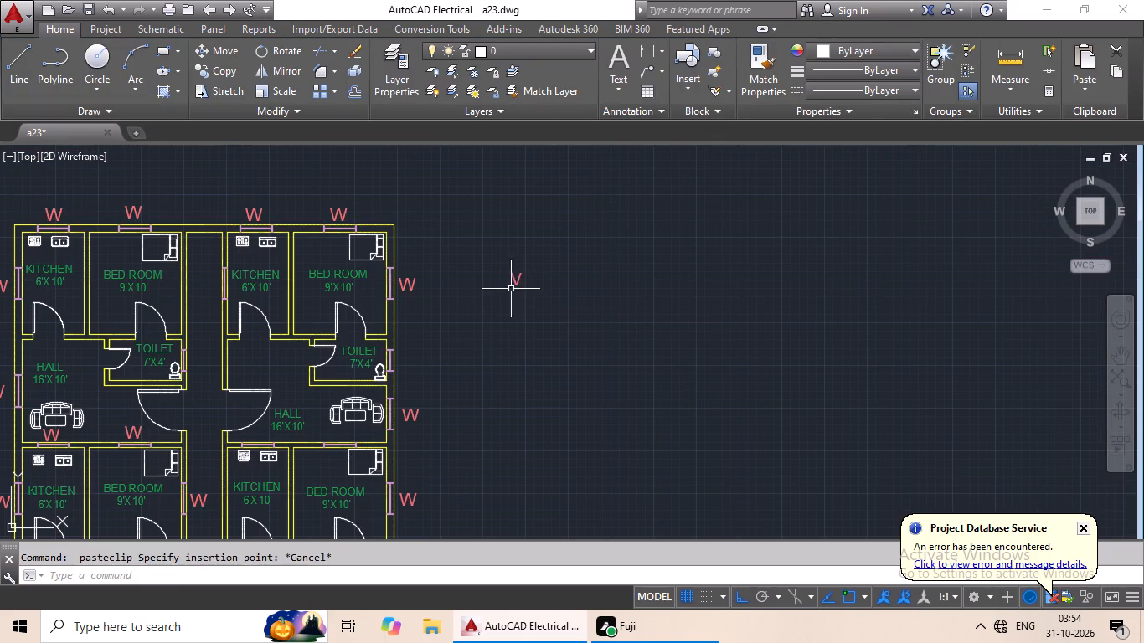
Copy the V label and paste it beside the top-row right flat's toilet ventilator on the outer side wall.
left_click(520, 280)
key("ctrl+c")
key("ctrl+v")
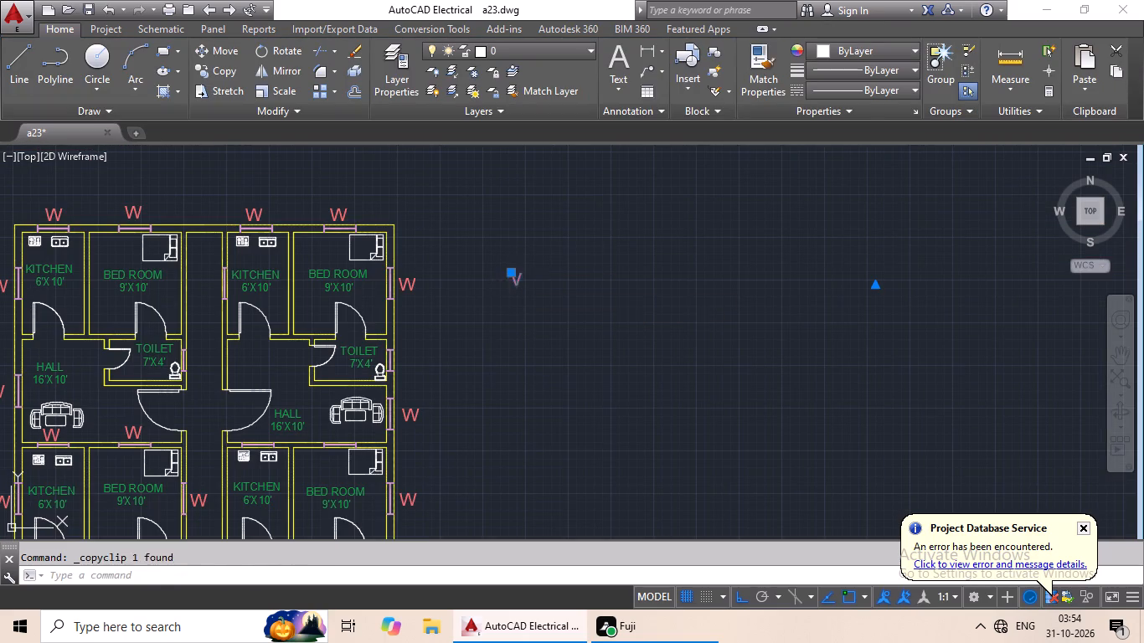
middle_click_drag(472, 310, 508, 244)
scroll(465, 303, "up", 3)
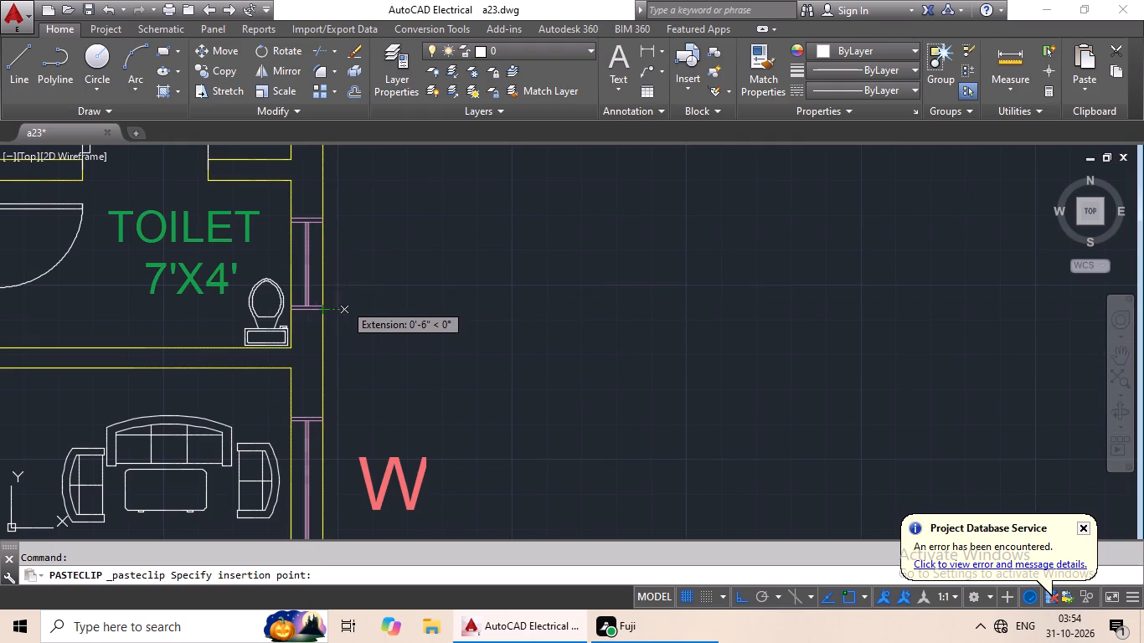
left_click(344, 303)
Paste a V label beside the top-row left flat's toilet ventilator on the passage side.
key("ctrl+v")
scroll(446, 285, "down", 2, "ctrl")
middle_click_drag(446, 301, 582, 254)
scroll(580, 264, "down", 1)
middle_click_drag(565, 281, 602, 239)
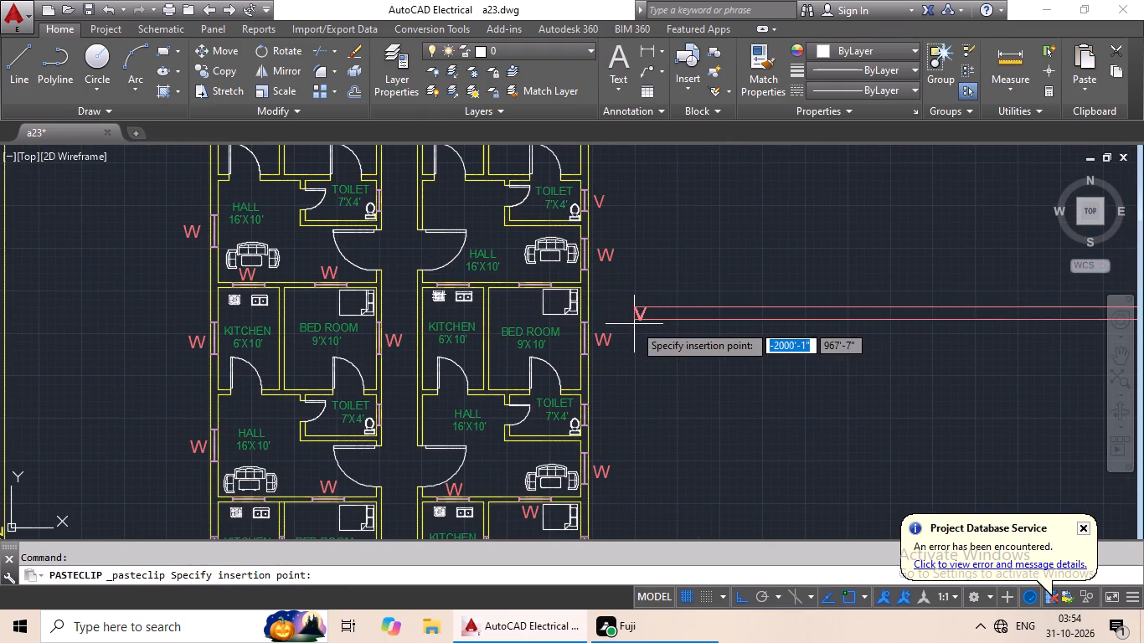
scroll(617, 308, "up", 1)
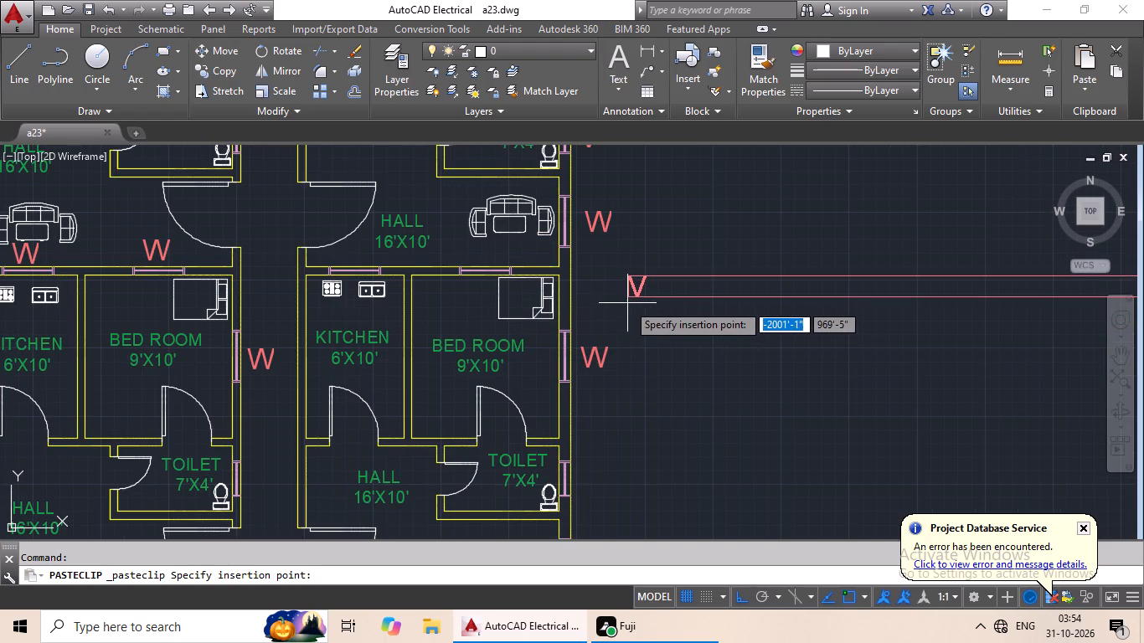
middle_click_drag(627, 301, 627, 228)
scroll(642, 268, "down", 1)
middle_click_drag(633, 260, 641, 304)
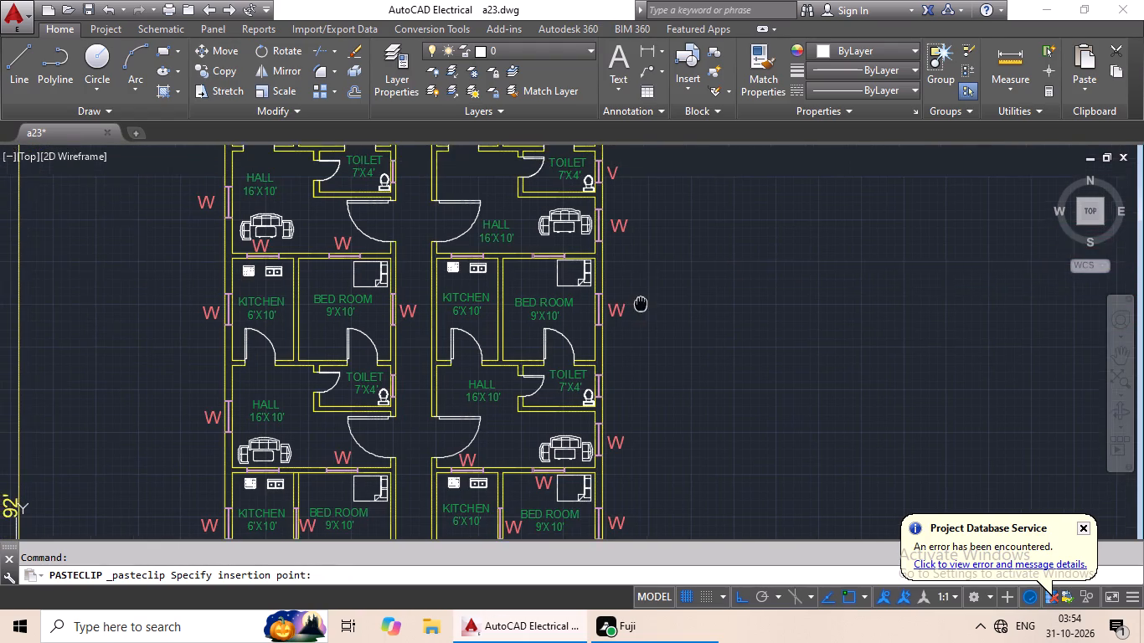
middle_click_drag(641, 304, 641, 306)
middle_click_drag(354, 246, 451, 327)
middle_click_drag(383, 234, 413, 337)
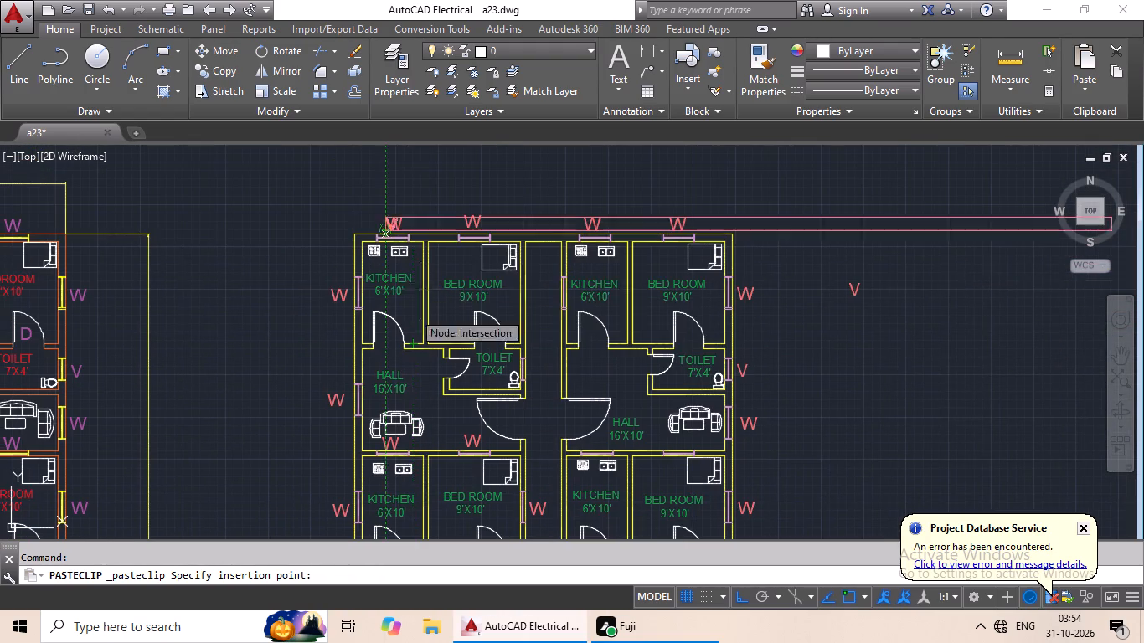
middle_click_drag(548, 311, 451, 218)
scroll(443, 270, "up", 2)
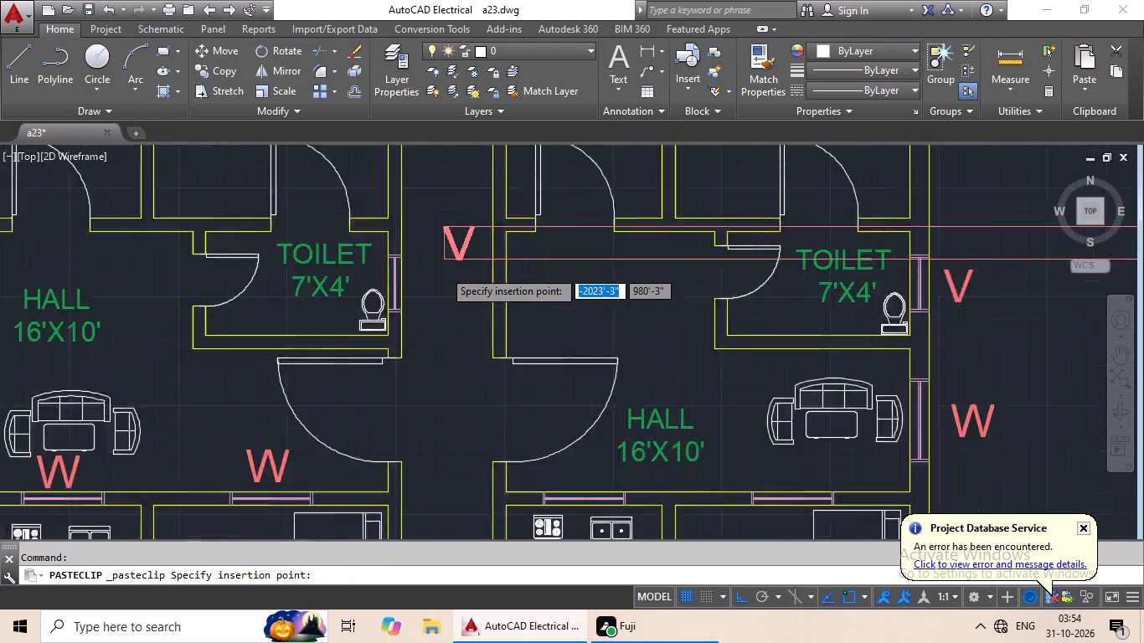
scroll(443, 270, "up", 2)
left_click(357, 374)
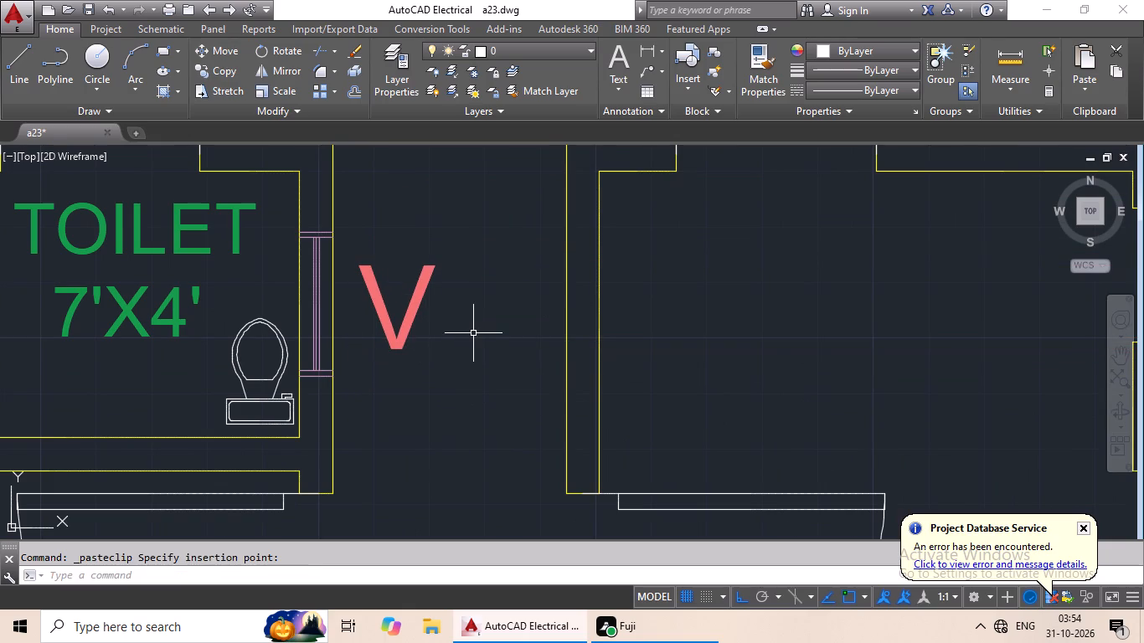
Paste a V label beside the second-row left flat's toilet ventilator on the passage side.
key("ctrl+v")
scroll(469, 321, "down", 2)
middle_click_drag(465, 324, 454, 206)
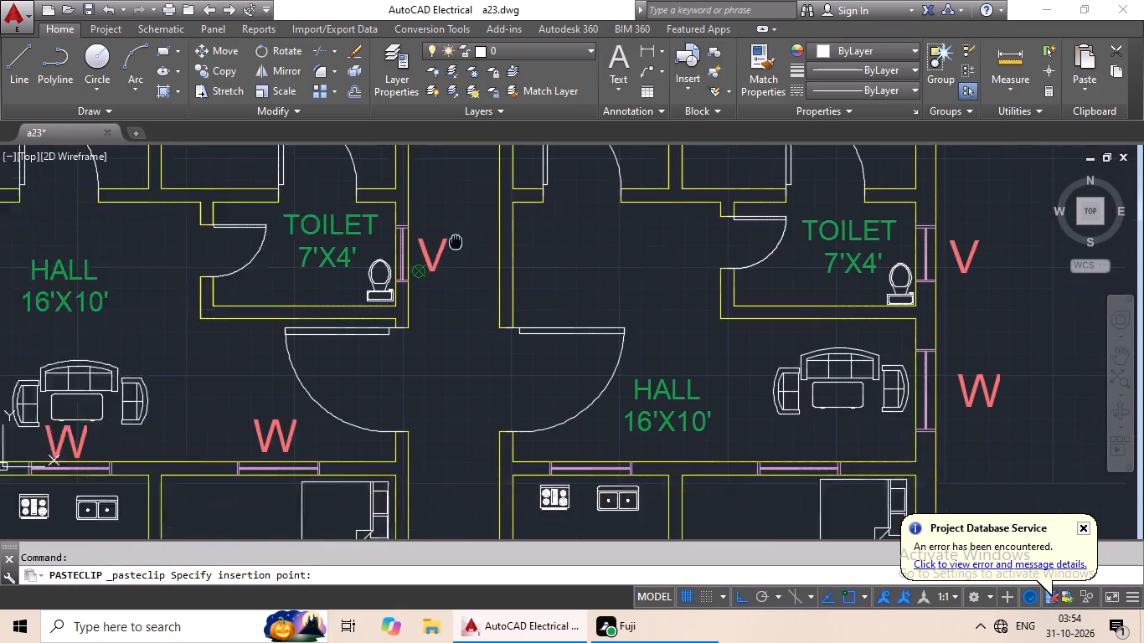
middle_click_drag(454, 206, 456, 176)
scroll(495, 309, "down", 1)
middle_click_drag(497, 326, 495, 246)
middle_click_drag(546, 336, 511, 239)
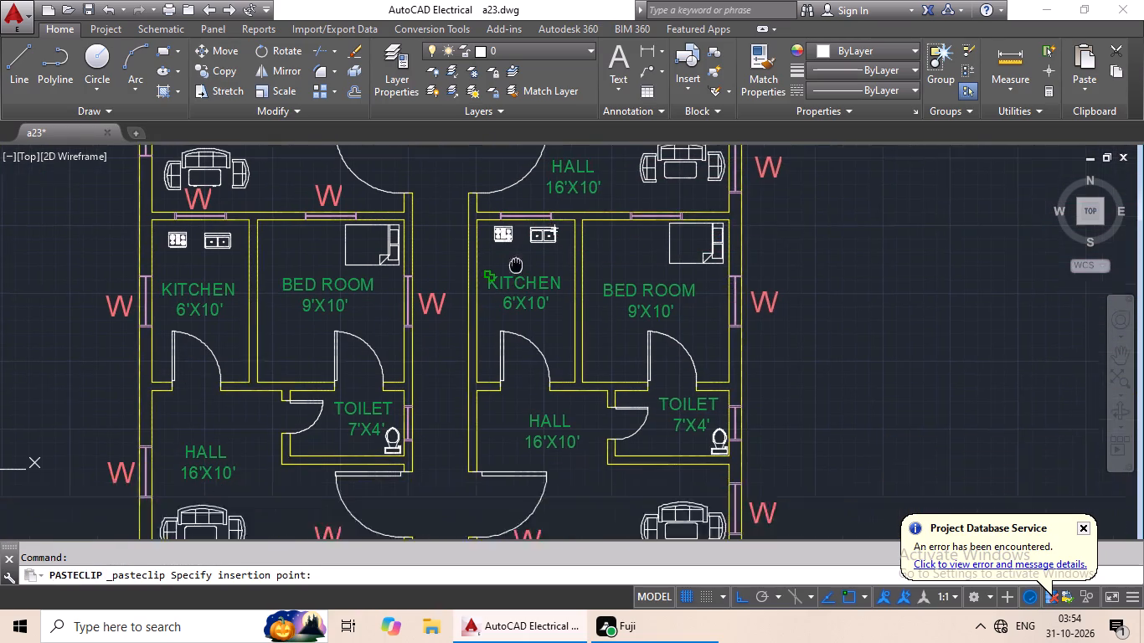
scroll(563, 311, "down", 1)
middle_click_drag(563, 311, 545, 220)
scroll(452, 279, "up", 5)
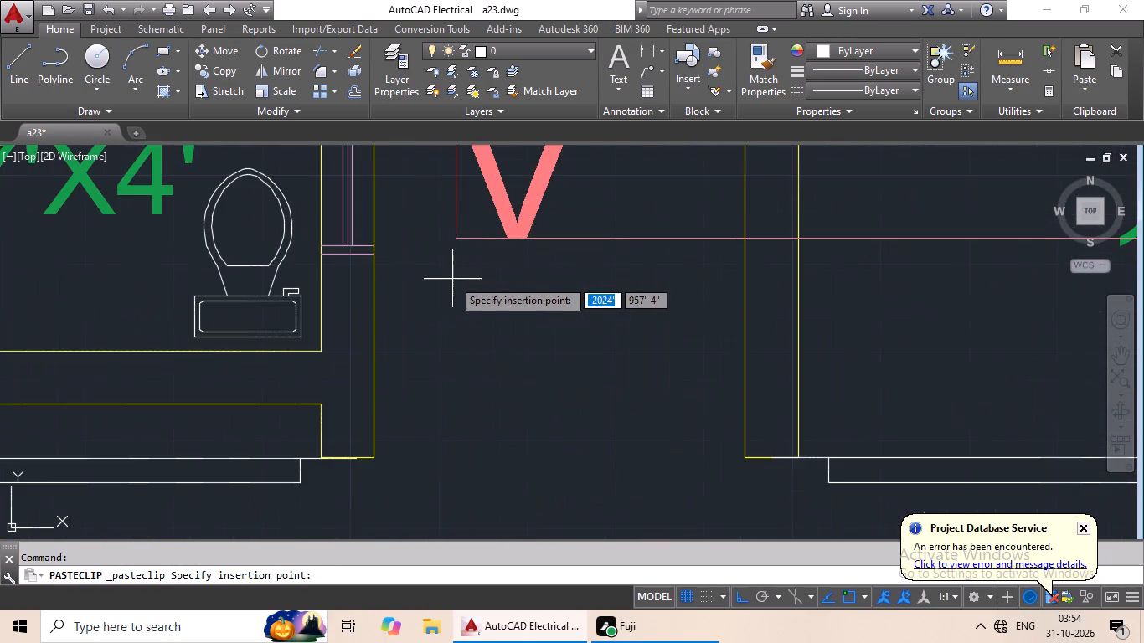
scroll(446, 284, "down", 2)
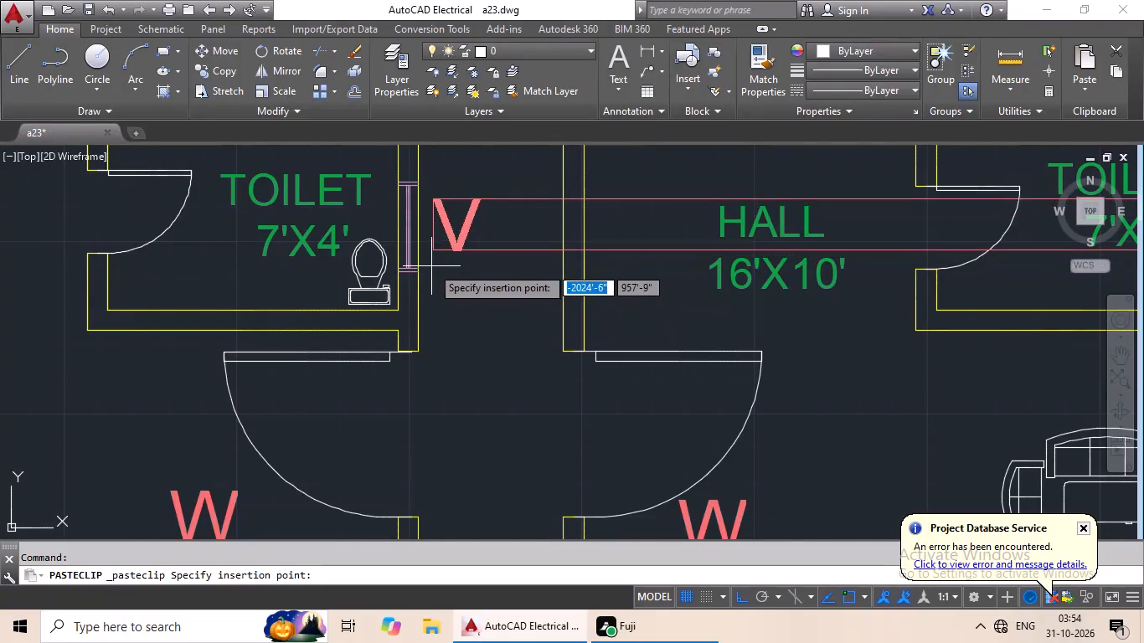
left_click(431, 266)
Paste a V label beside the third-row right flat's toilet ventilator on the outer side wall.
key("ctrl+v")
scroll(451, 269, "down", 2, "ctrl")
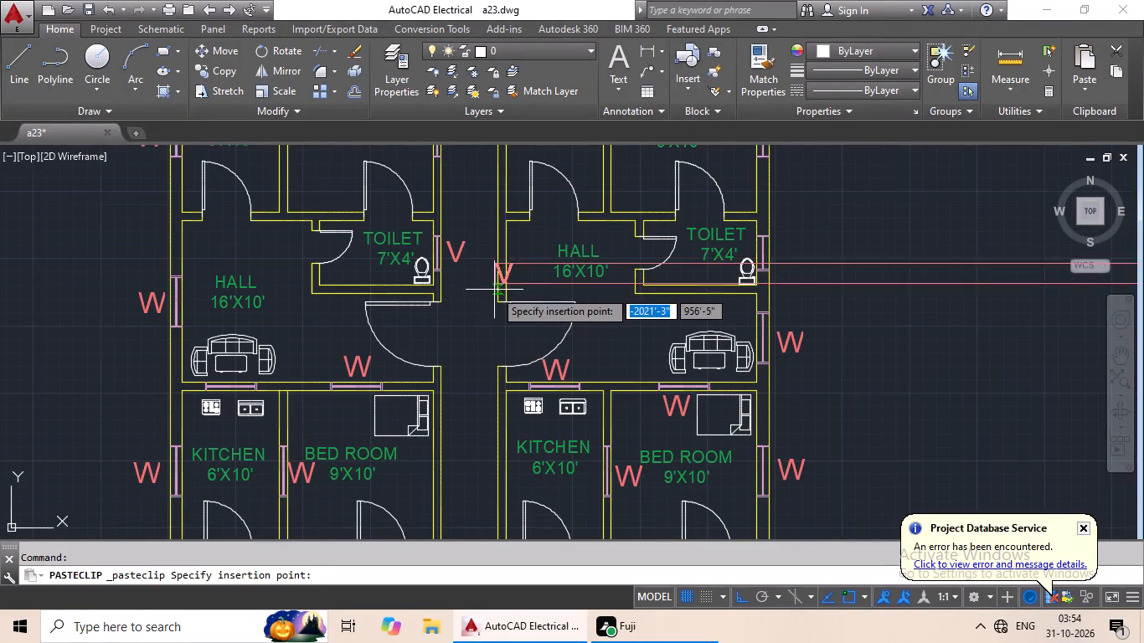
middle_click_drag(495, 290, 472, 218)
middle_click_drag(553, 284, 452, 224)
scroll(625, 316, "down", 1)
middle_click_drag(624, 333, 604, 280)
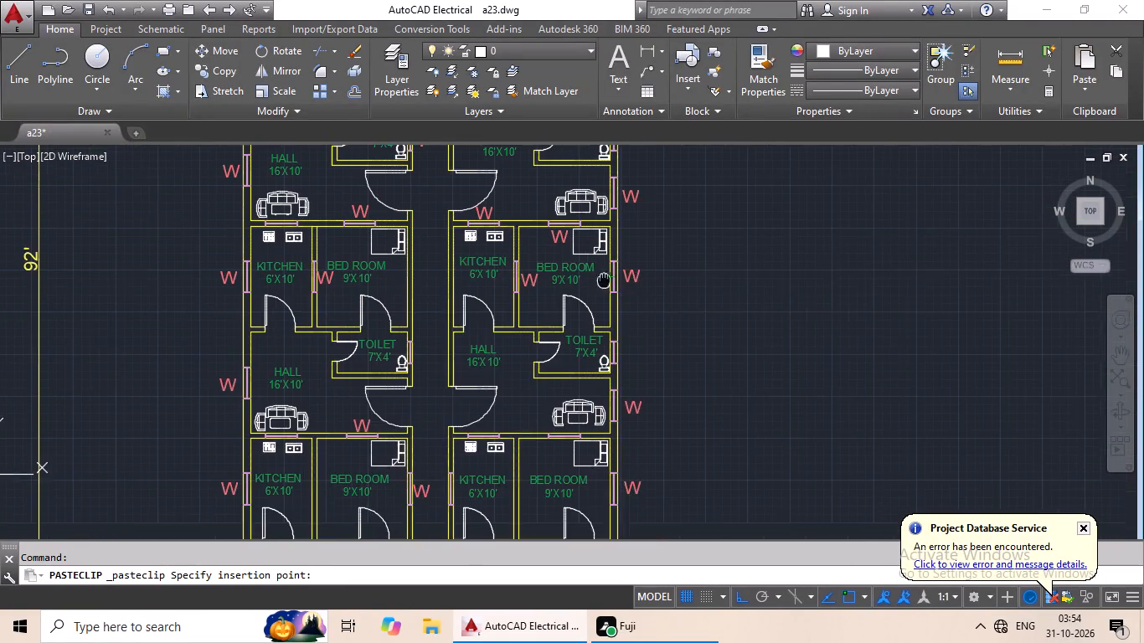
scroll(631, 357, "up", 4)
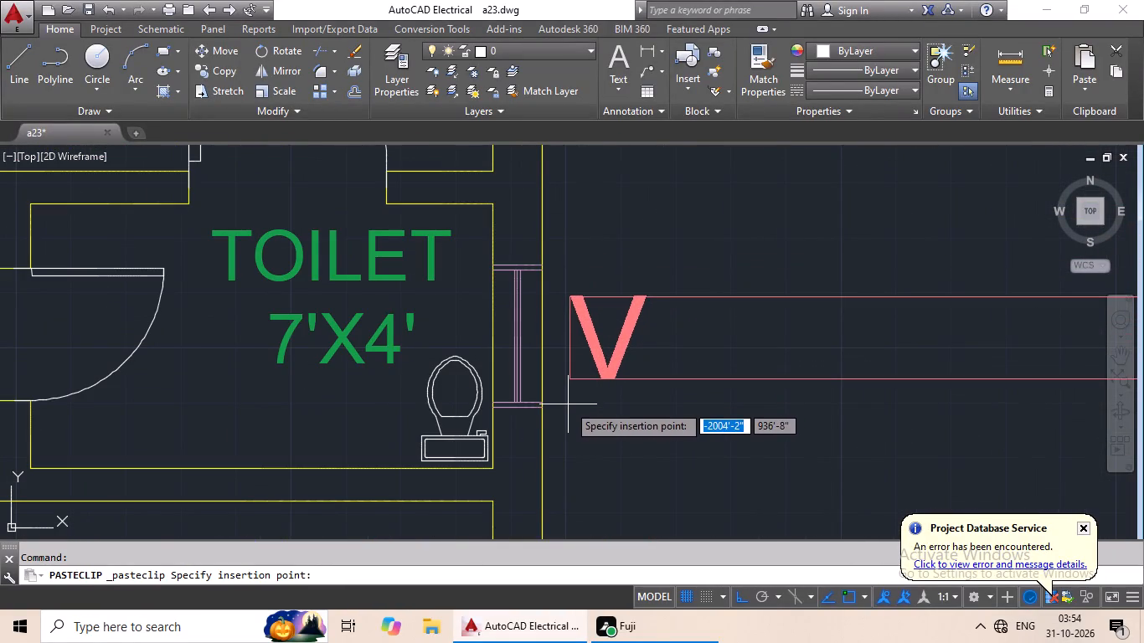
left_click(568, 404)
Paste a V label beside the bottom-row right flat's toilet ventilator on the outer side wall, above the hall window's W.
key("ctrl+v")
scroll(616, 374, "down", 2, "ctrl")
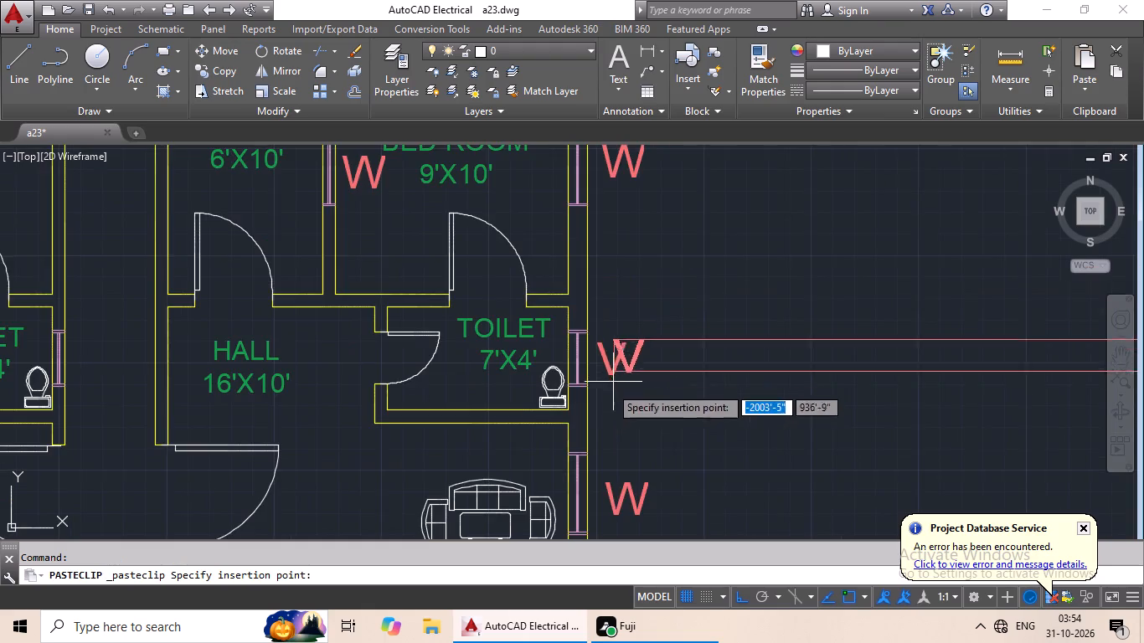
middle_click_drag(592, 395, 698, 326)
scroll(554, 372, "down", 1)
middle_click_drag(466, 373, 607, 342)
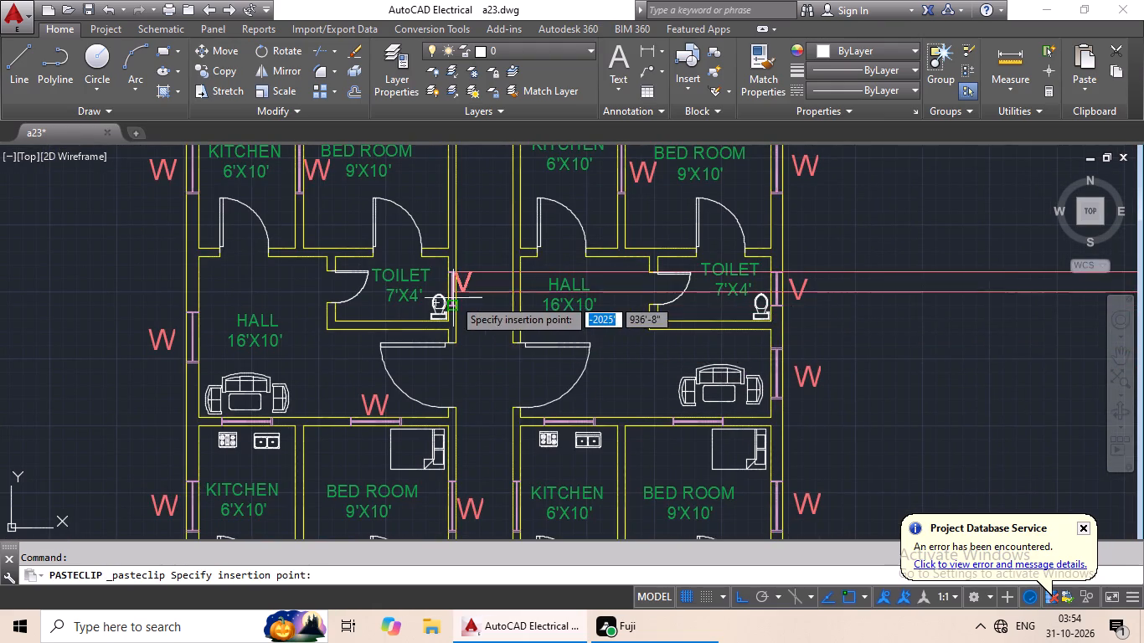
scroll(456, 297, "up", 4)
scroll(472, 305, "down", 2)
scroll(478, 321, "up", 2)
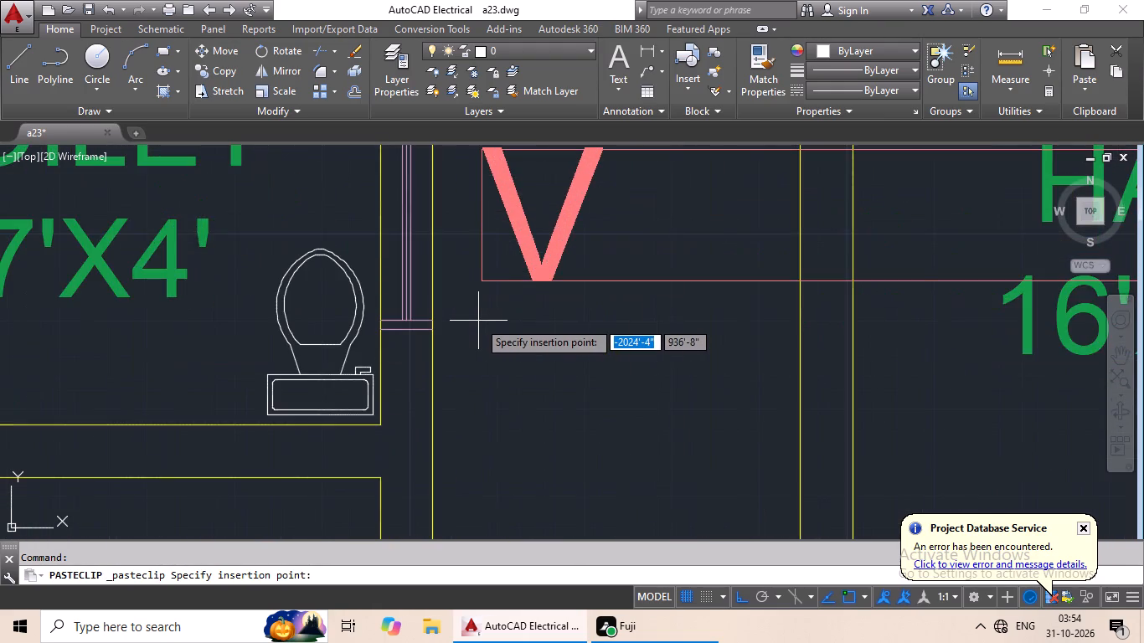
scroll(478, 321, "down", 4)
middle_click_drag(472, 320, 451, 255)
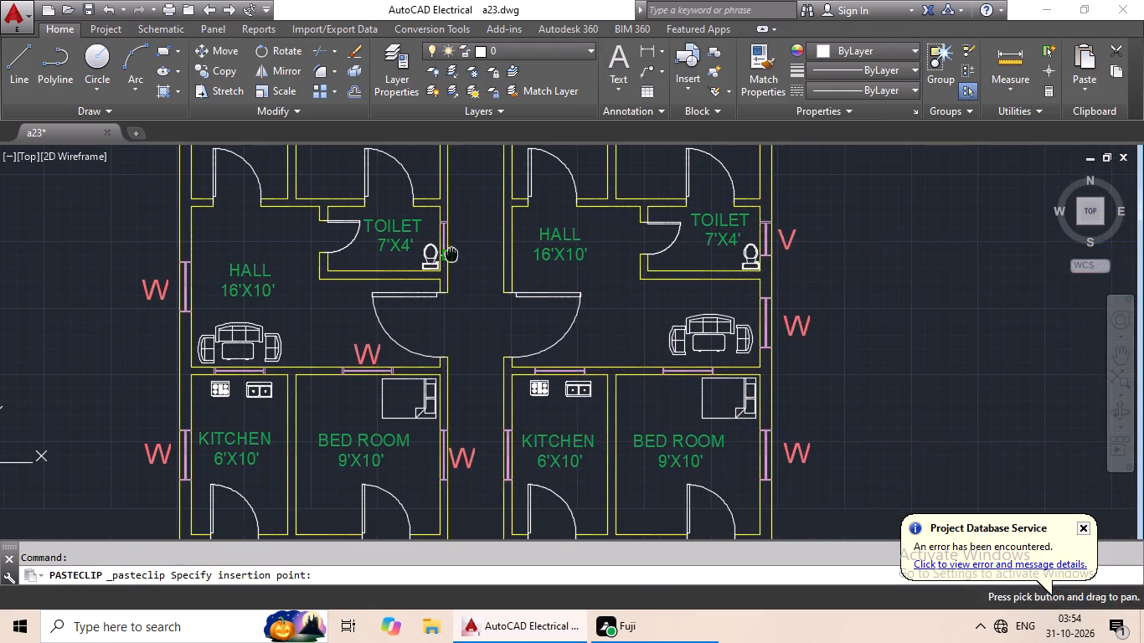
middle_click_drag(511, 332, 466, 254)
middle_click_drag(483, 320, 449, 243)
middle_click_drag(466, 324, 445, 238)
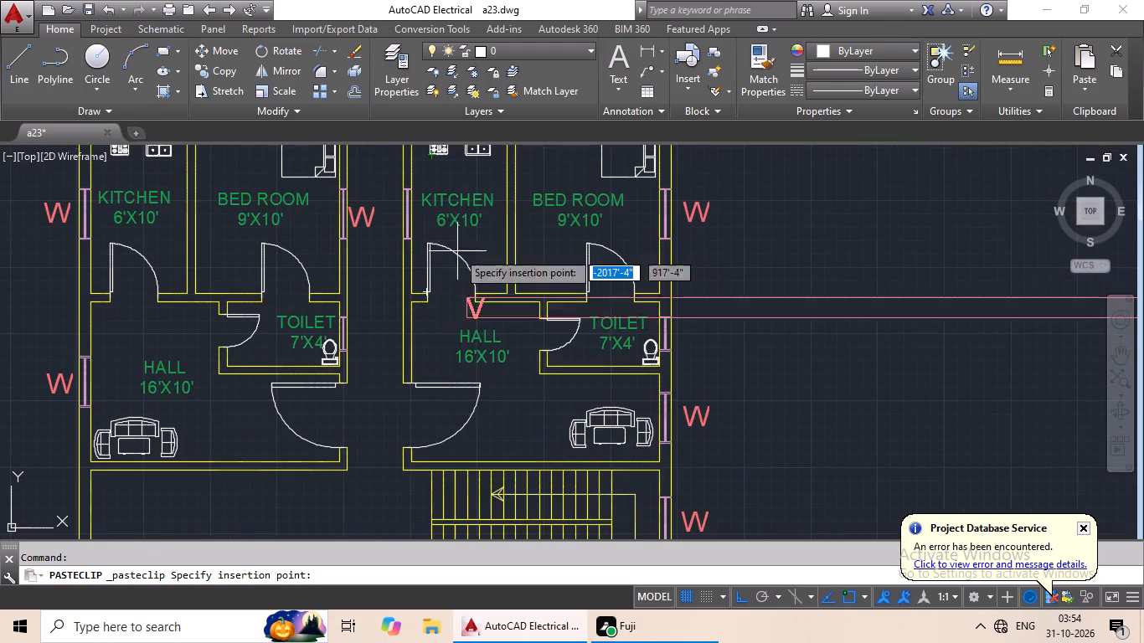
middle_click_drag(458, 337, 451, 238)
middle_click_drag(497, 338, 510, 308)
middle_click_drag(443, 338, 598, 337)
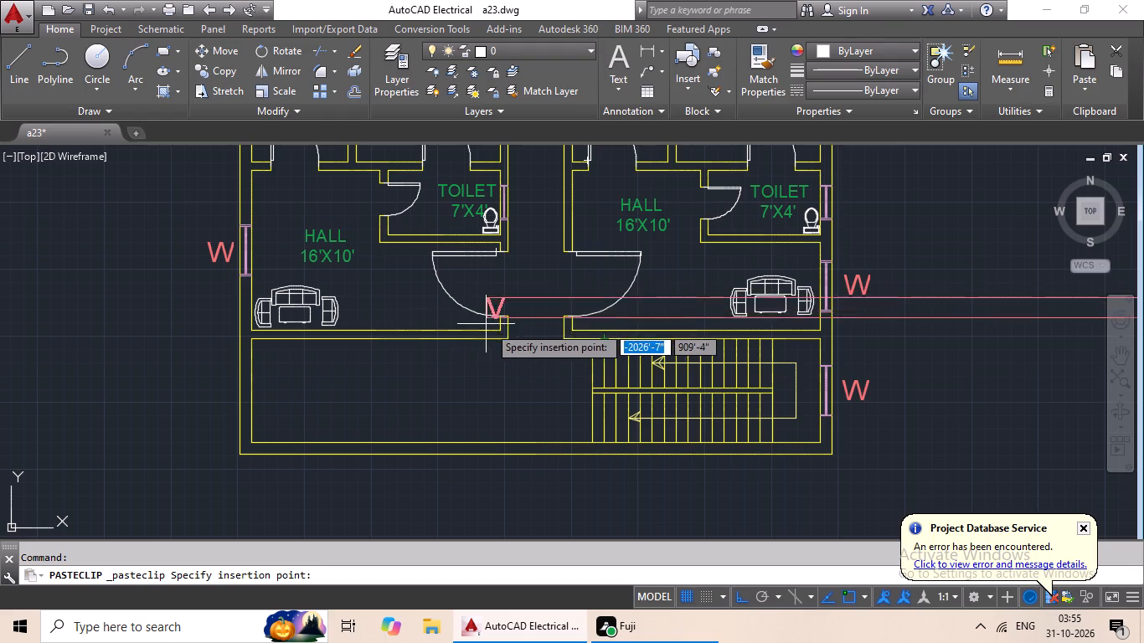
scroll(507, 337, "down", 2)
middle_click_drag(458, 360, 355, 394)
scroll(407, 326, "up", 4)
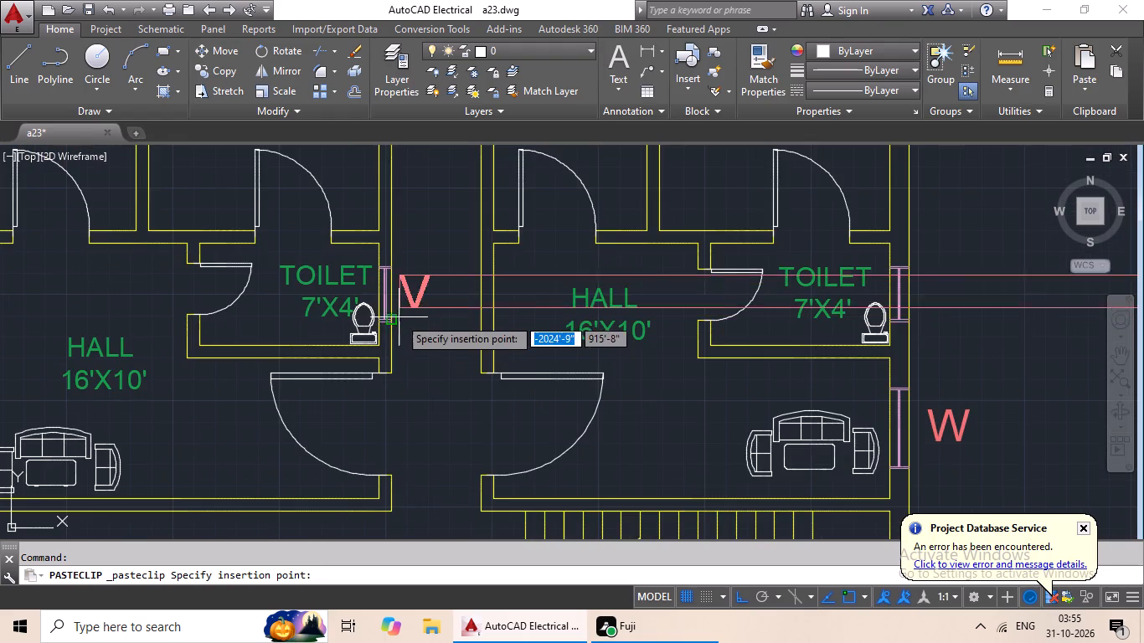
scroll(399, 319, "up", 2)
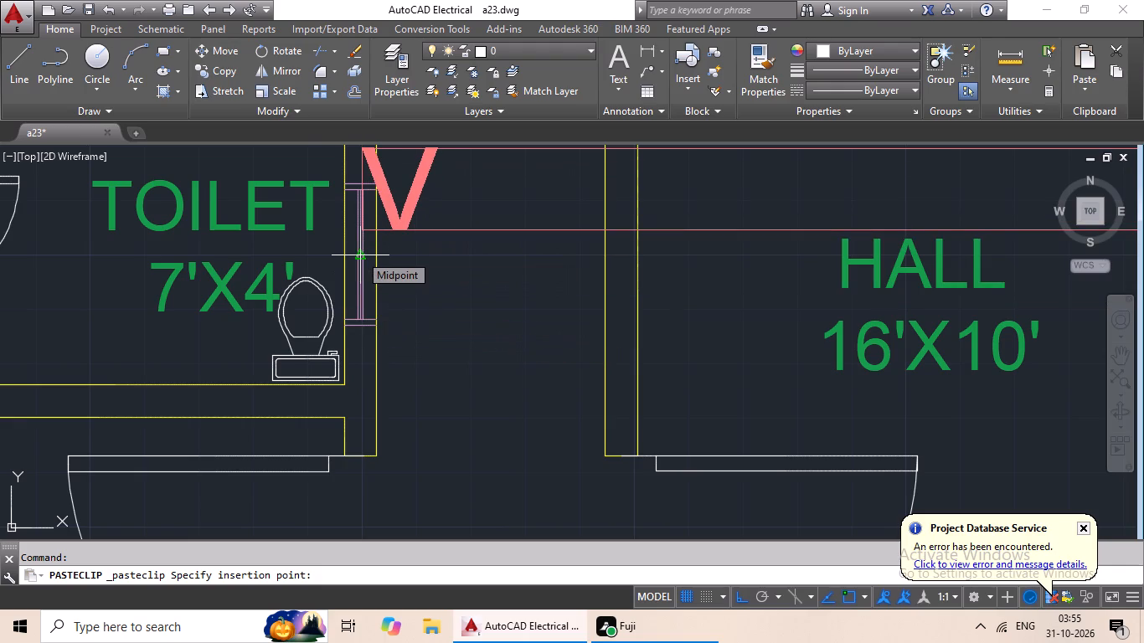
scroll(389, 277, "down", 3)
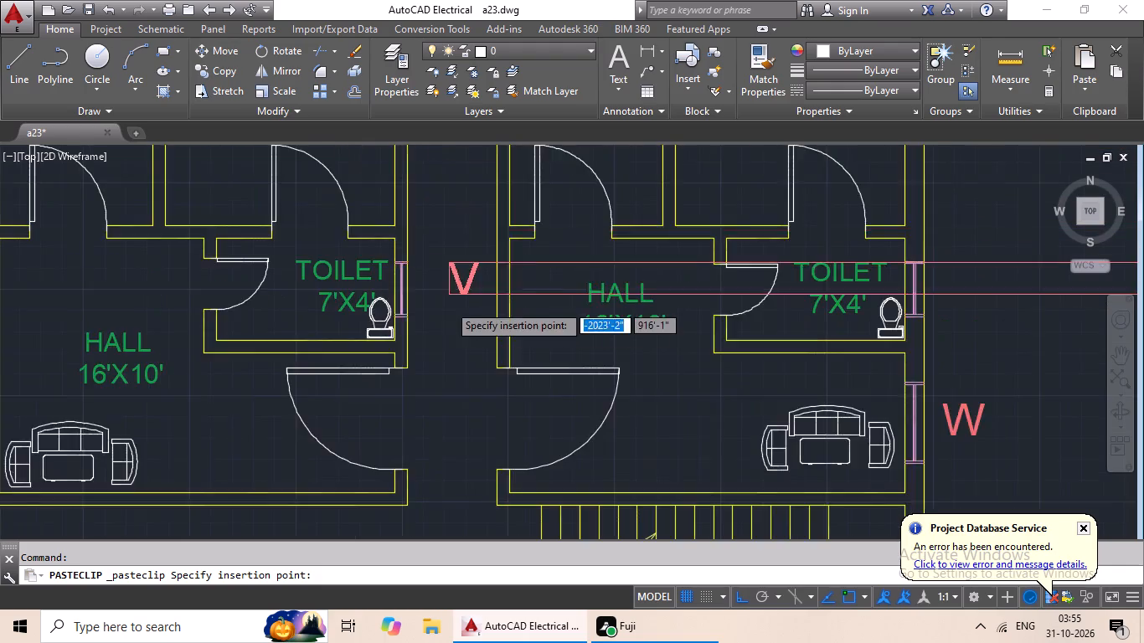
scroll(448, 304, "down", 1)
middle_click_drag(451, 314, 379, 270)
middle_click_drag(631, 277, 631, 210)
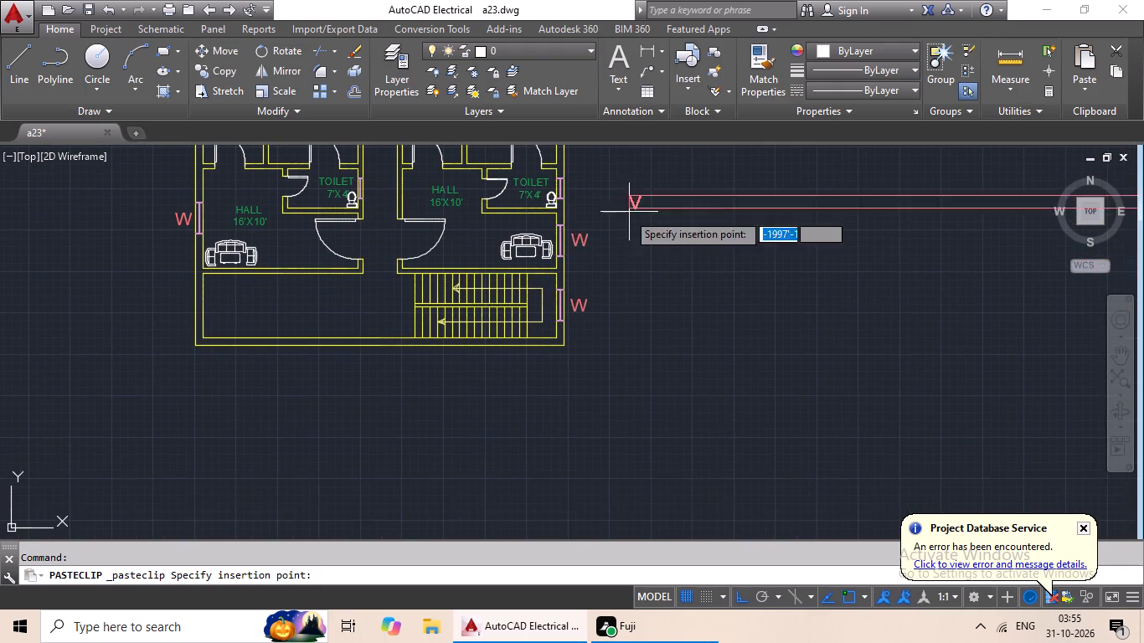
middle_click_drag(593, 223, 564, 305)
scroll(544, 275, "up", 2)
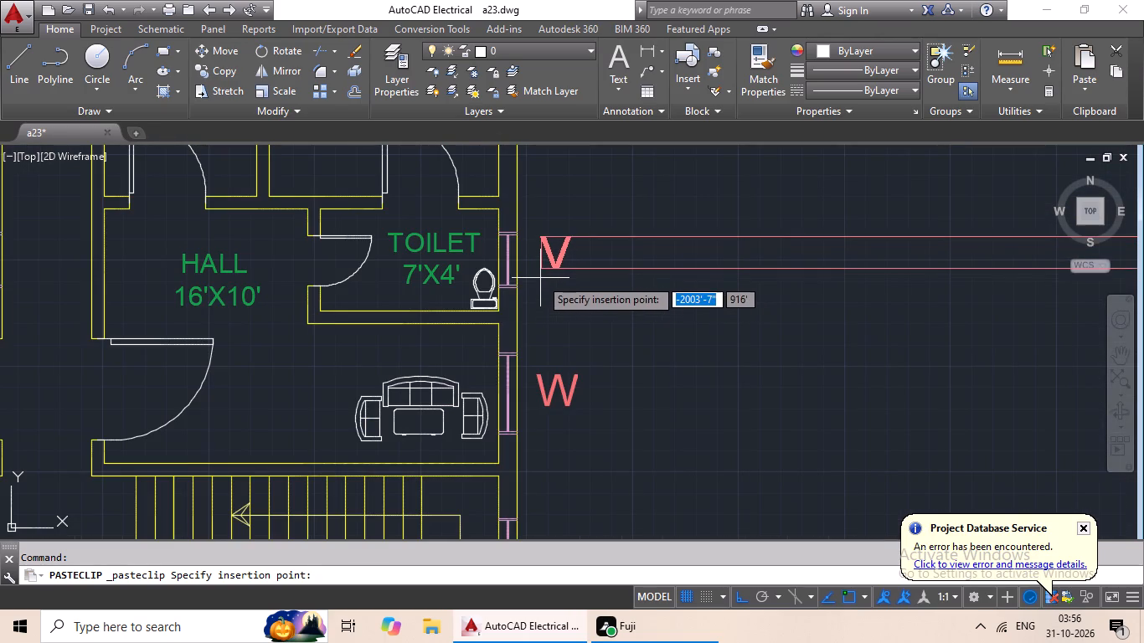
left_click(536, 284)
Paste a V label beside the second-row right flat's toilet ventilator on the outer side wall.
key("ctrl+v")
scroll(569, 264, "down", 3, "ctrl")
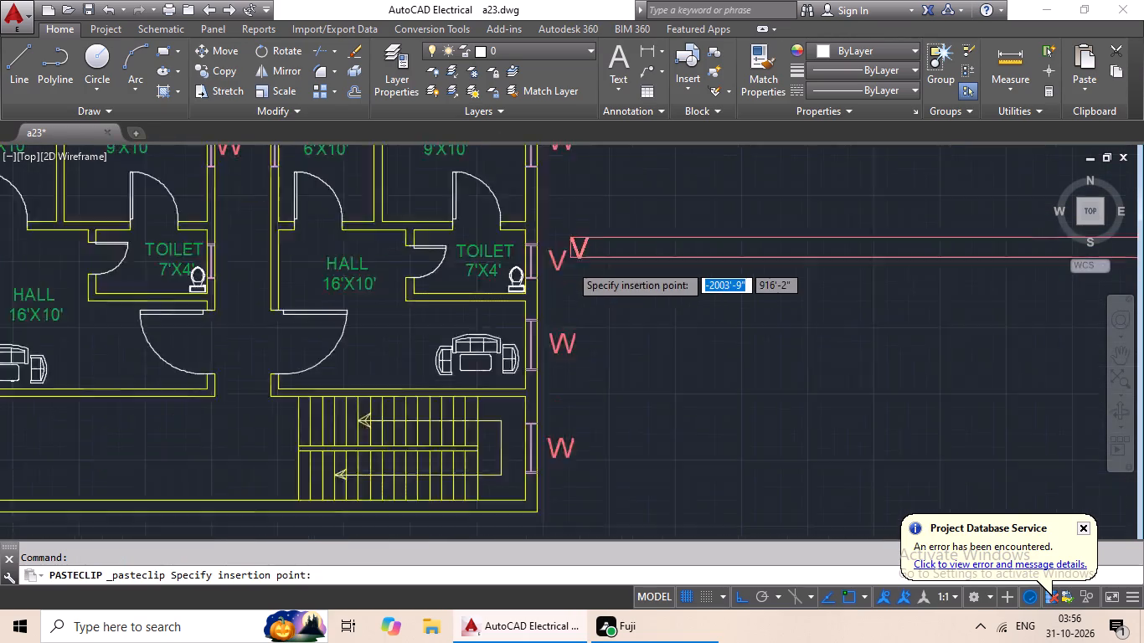
scroll(569, 264, "down", 1, "ctrl")
scroll(572, 281, "down", 1)
scroll(487, 249, "up", 6)
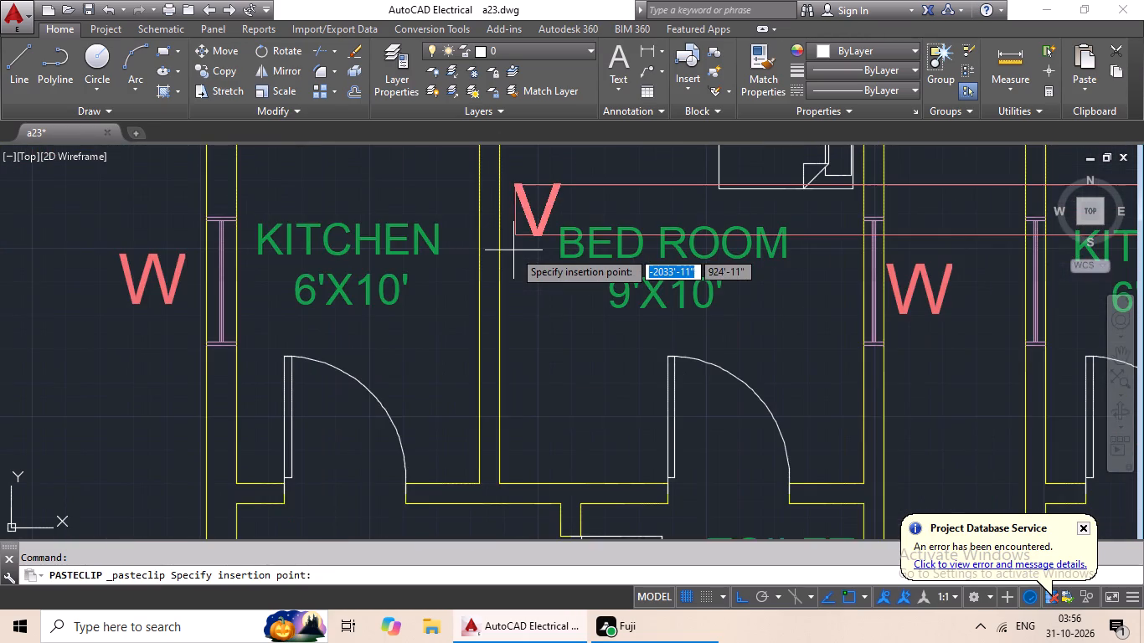
scroll(515, 250, "down", 1)
middle_click_drag(517, 253, 481, 325)
middle_click(481, 326)
scroll(527, 276, "down", 1)
middle_click_drag(522, 284, 436, 316)
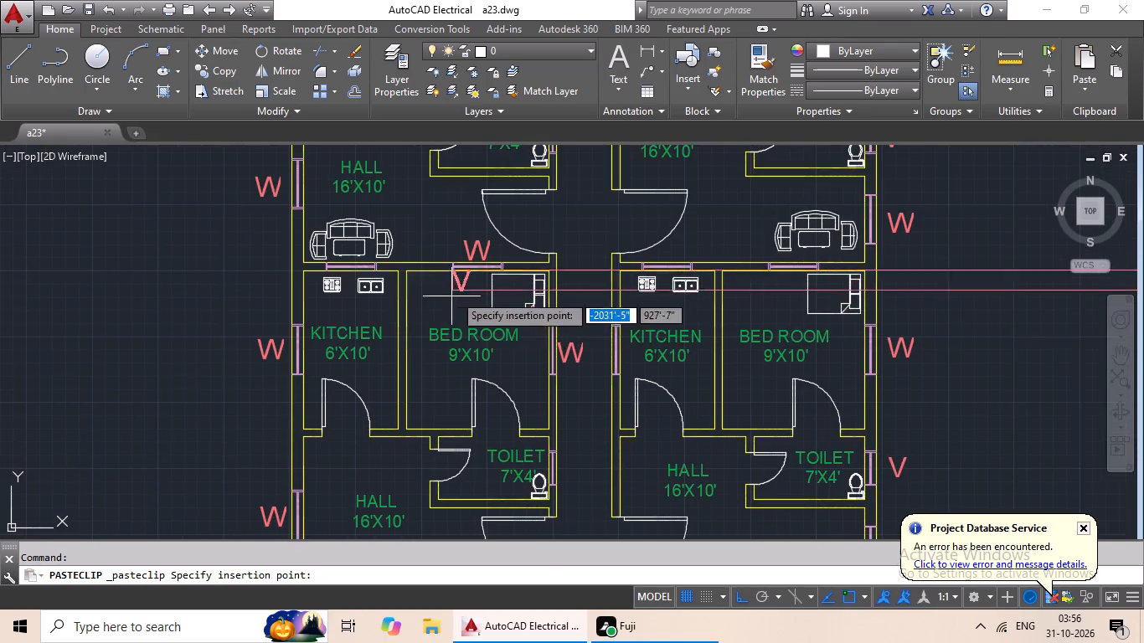
middle_click_drag(461, 282, 427, 357)
middle_click_drag(394, 316, 382, 384)
middle_click_drag(417, 273, 383, 382)
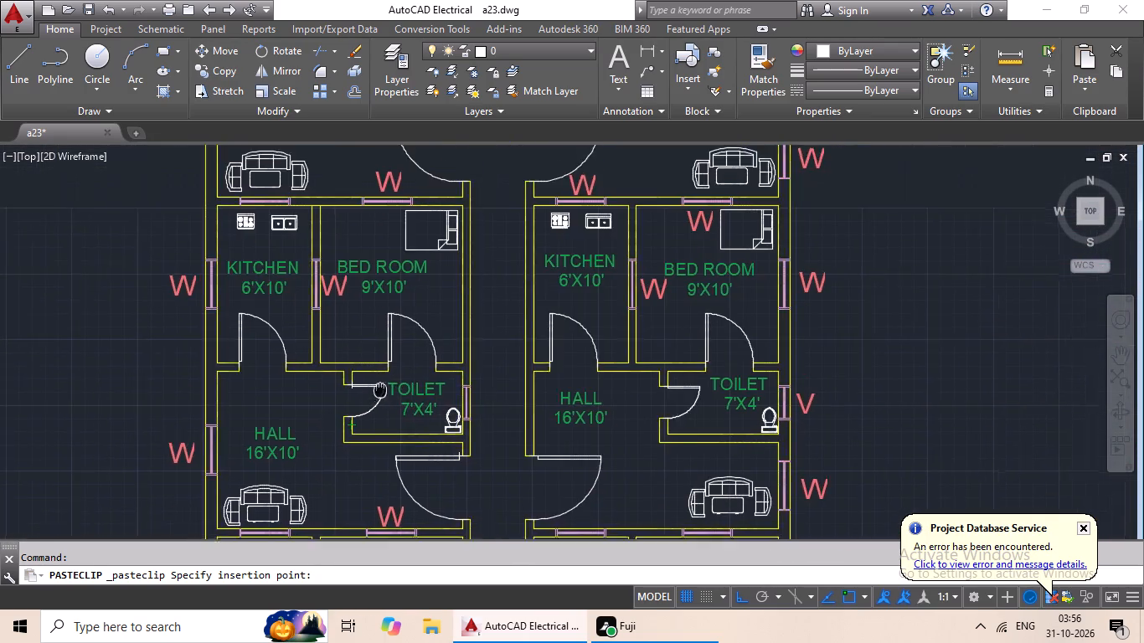
scroll(427, 265, "down", 2)
middle_click_drag(428, 264, 378, 324)
middle_click_drag(405, 254, 385, 318)
middle_click_drag(368, 239, 353, 319)
middle_click_drag(384, 275, 375, 307)
scroll(418, 296, "up", 1)
middle_click_drag(420, 290, 422, 239)
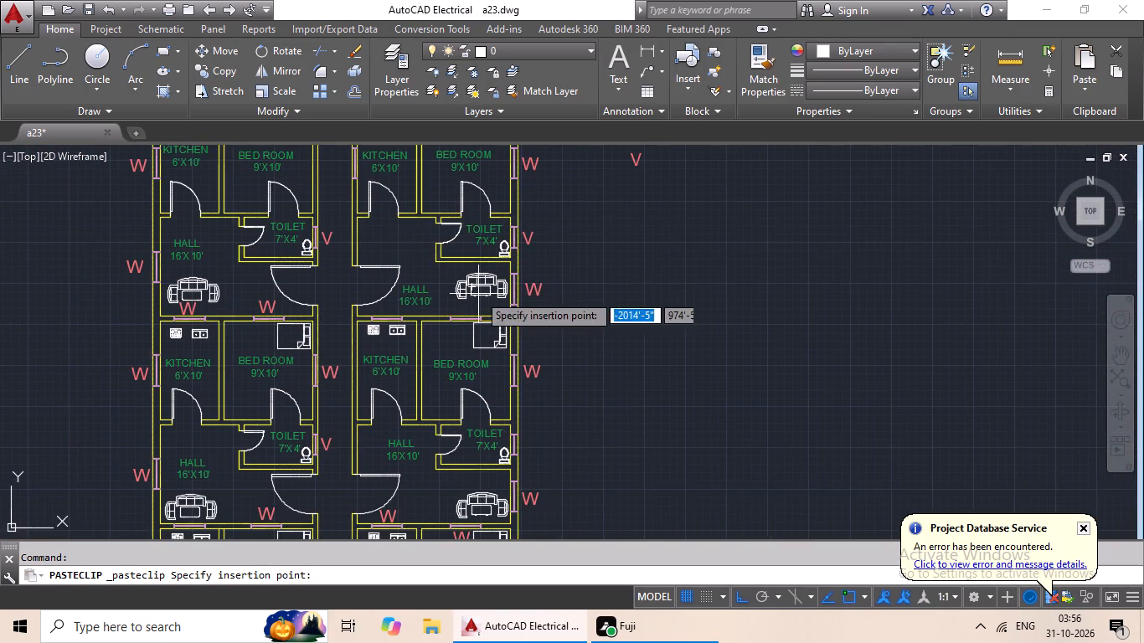
middle_click_drag(523, 308, 517, 260)
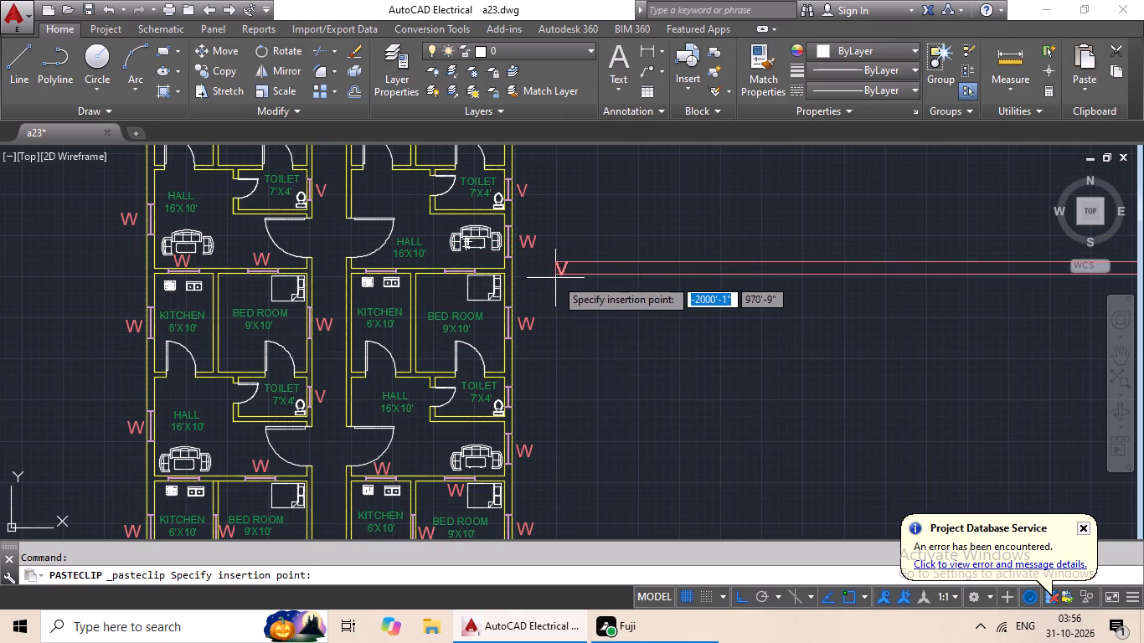
middle_click_drag(553, 287, 531, 219)
scroll(511, 338, "up", 3)
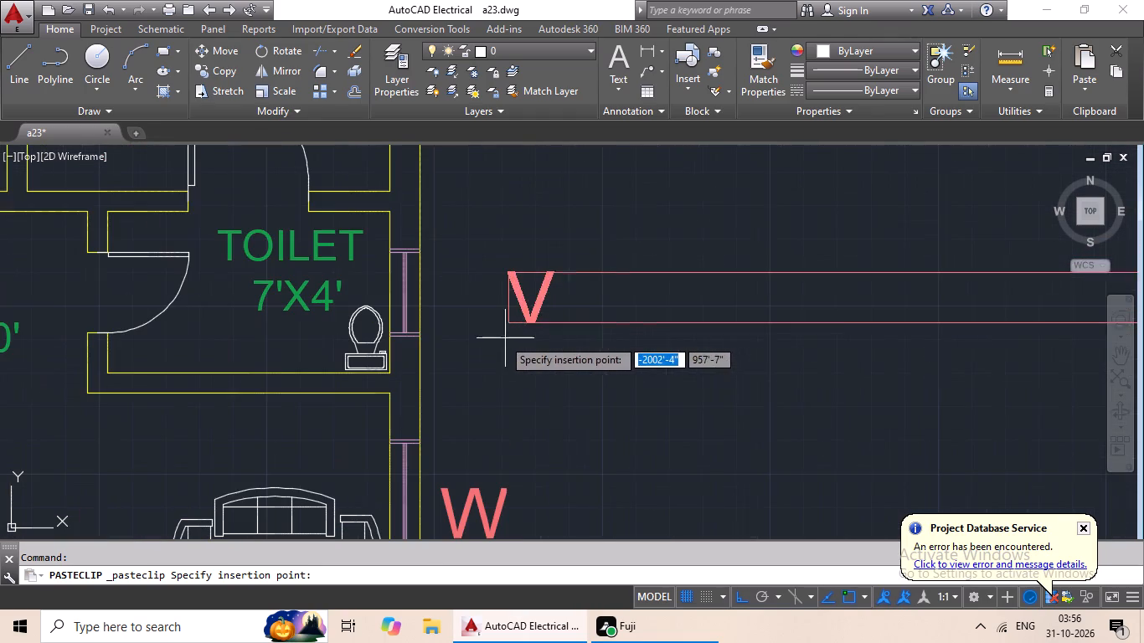
left_click(441, 327)
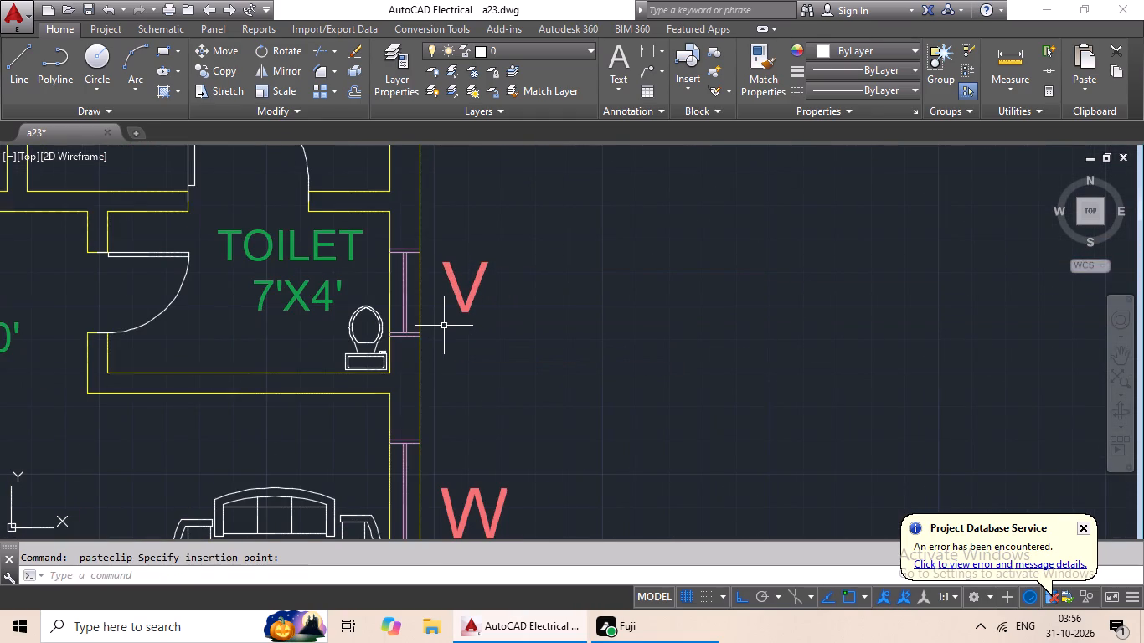
Paste a V label beside the bottom-row left flat's toilet ventilator on the passage side.
key("ctrl+v")
scroll(498, 316, "down", 2, "ctrl")
middle_click_drag(514, 346, 523, 244)
scroll(554, 326, "down", 2)
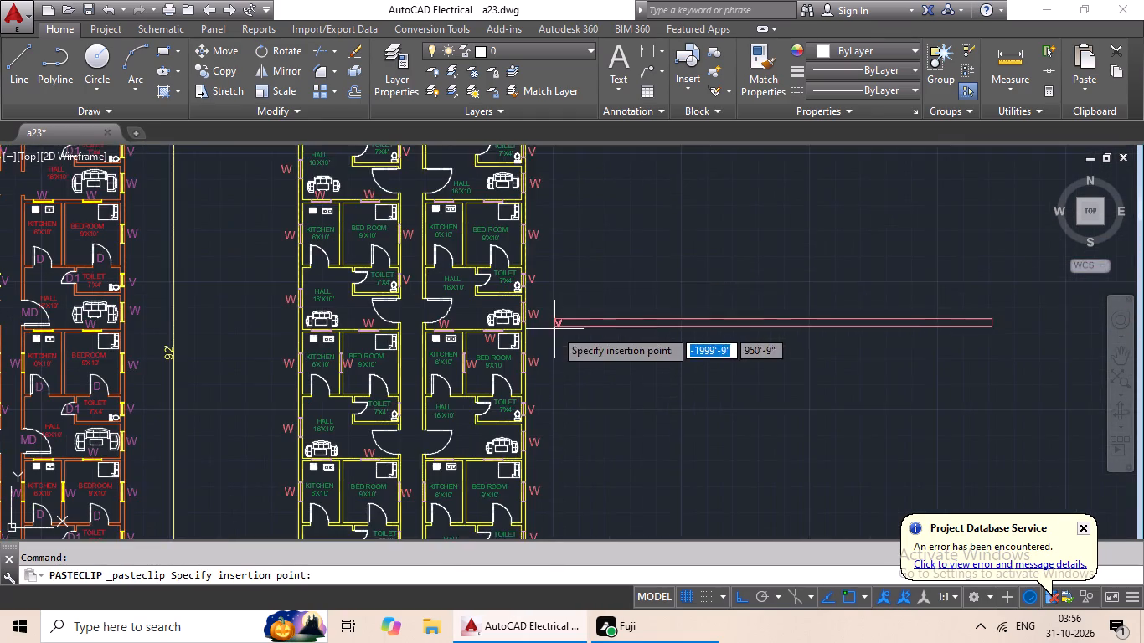
middle_click_drag(554, 329, 555, 274)
middle_click_drag(567, 328, 568, 265)
middle_click_drag(601, 331, 548, 353)
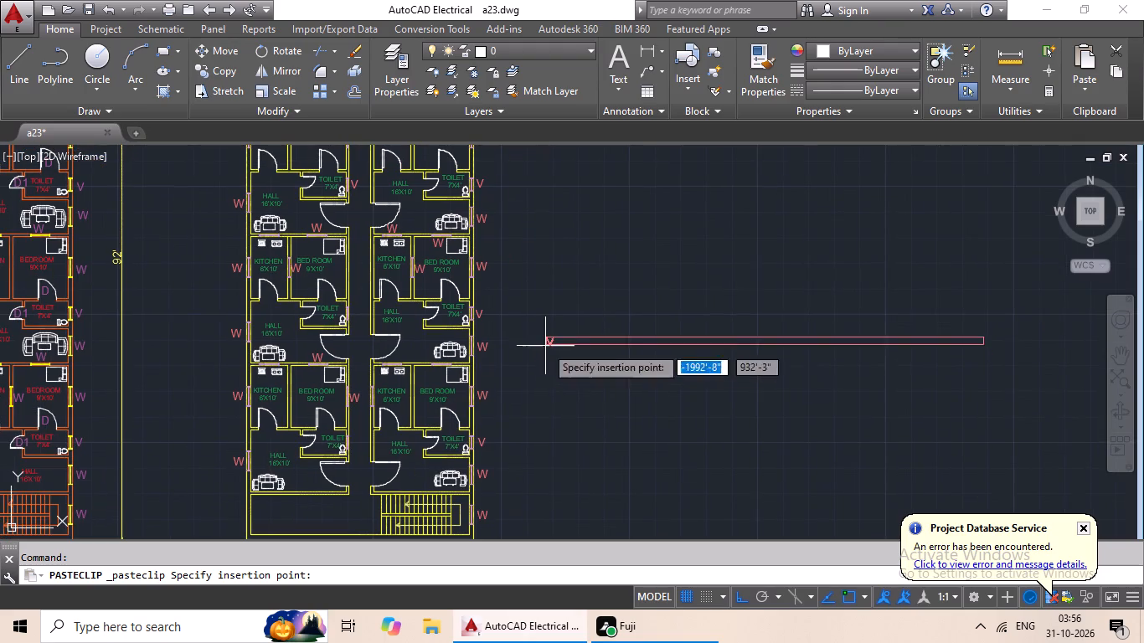
scroll(358, 456, "up", 6)
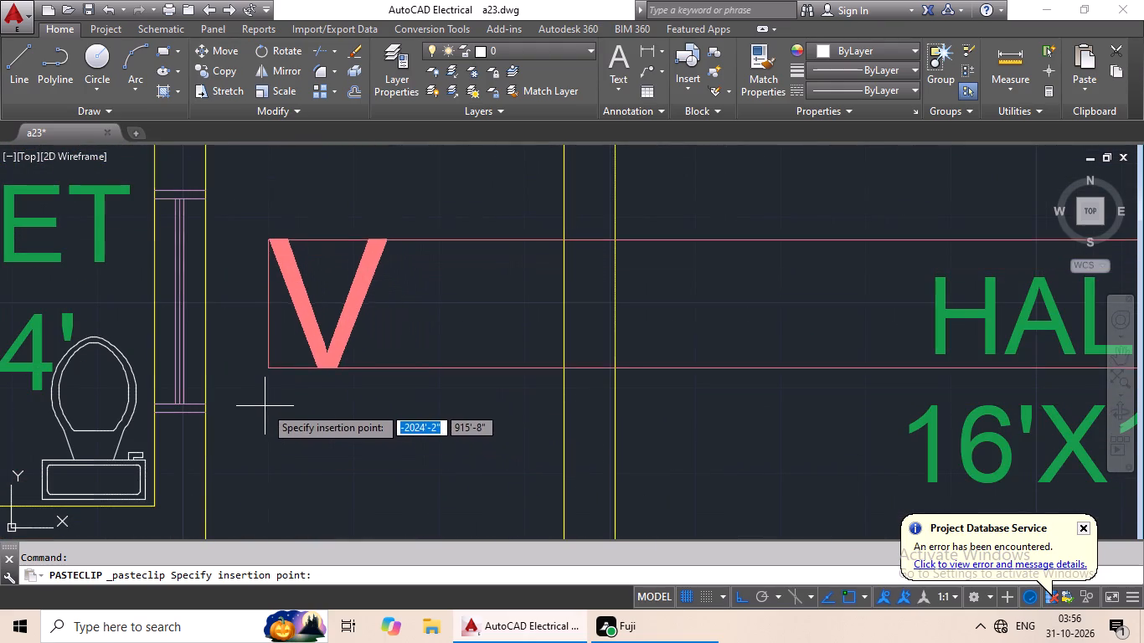
left_click(226, 403)
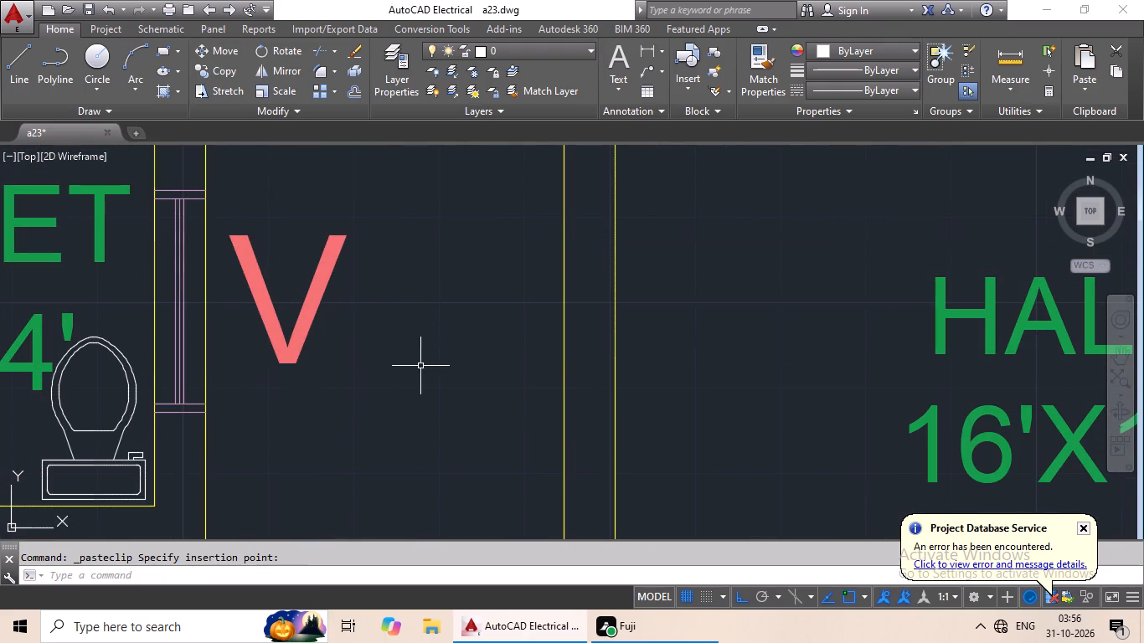
Change the text of the spare V label standing outside the plan, level with the top-row bedroom, to W.
scroll(462, 356, "down", 4)
middle_click_drag(466, 348, 451, 433)
middle_click_drag(467, 328, 449, 393)
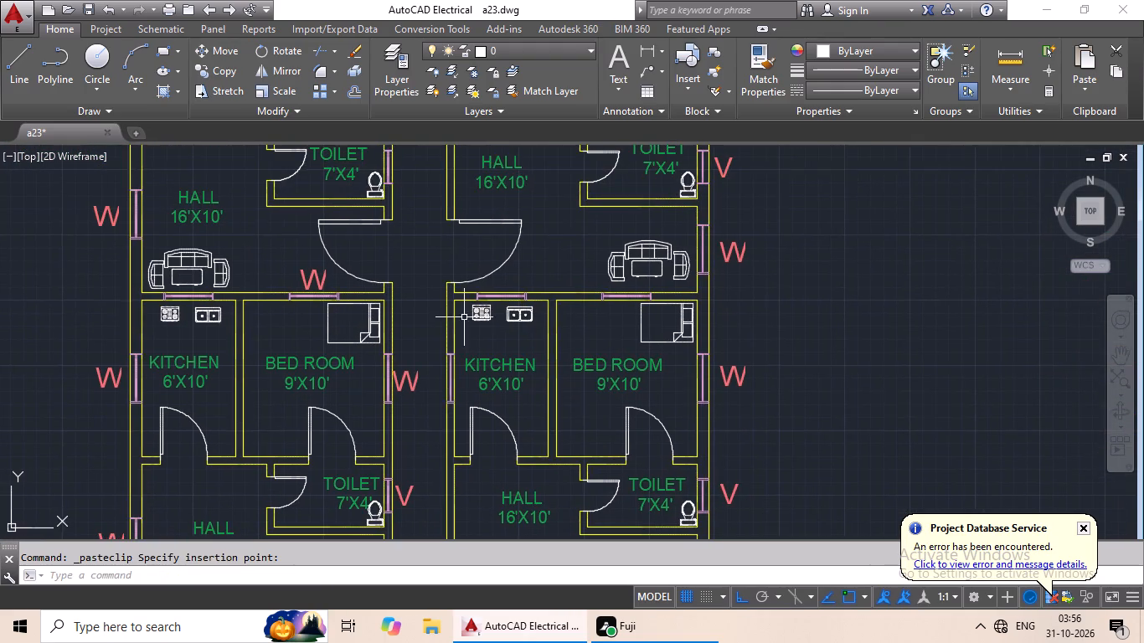
middle_click_drag(467, 316, 430, 407)
scroll(438, 340, "down", 1)
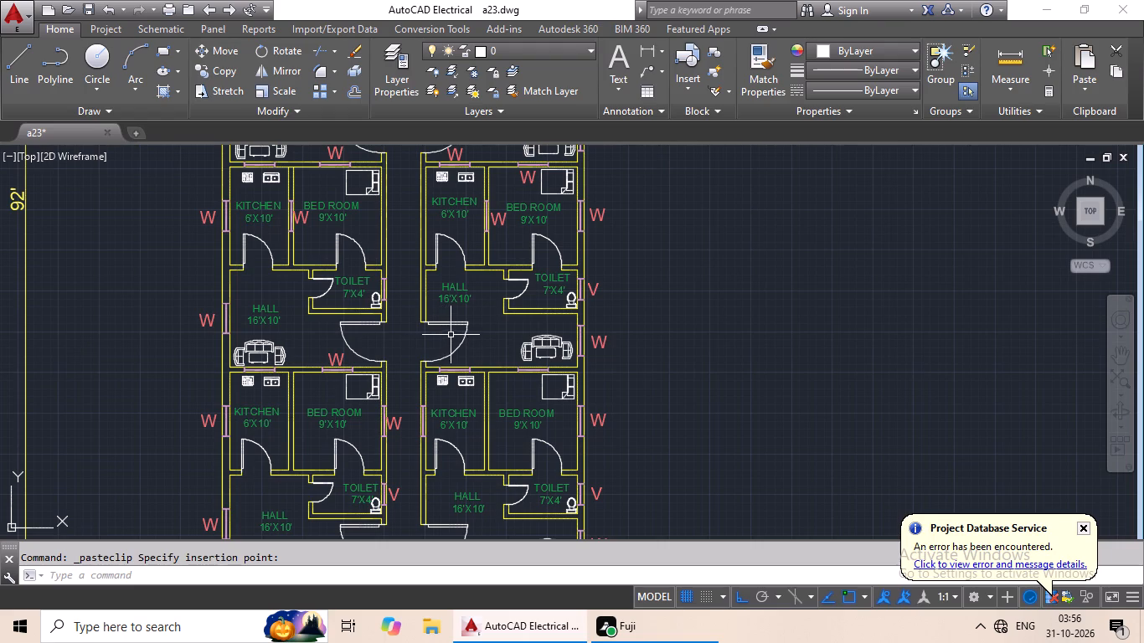
scroll(462, 329, "down", 2)
middle_click_drag(473, 316, 423, 365)
middle_click_drag(410, 266, 391, 356)
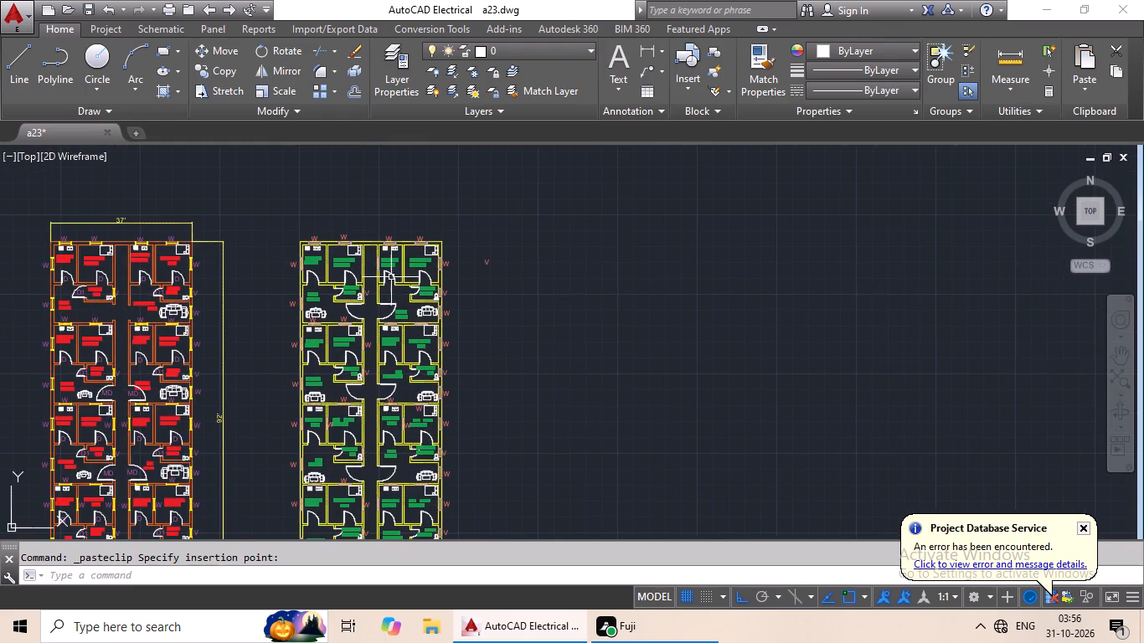
scroll(383, 262, "up", 3)
scroll(450, 261, "down", 1)
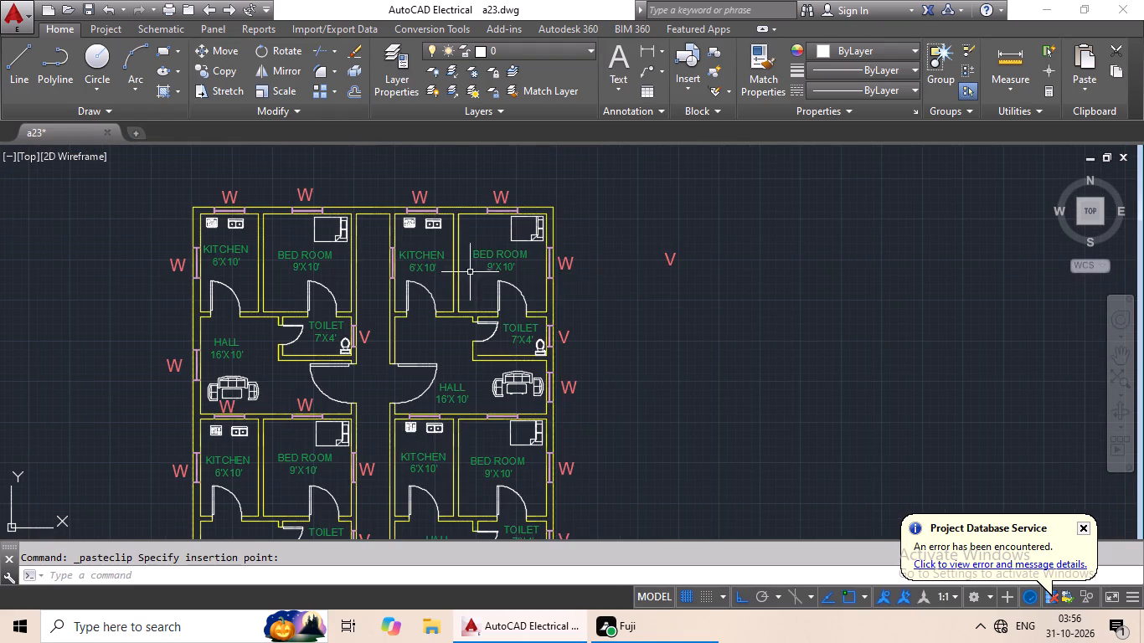
double_click(673, 262)
scroll(675, 261, "up", 2)
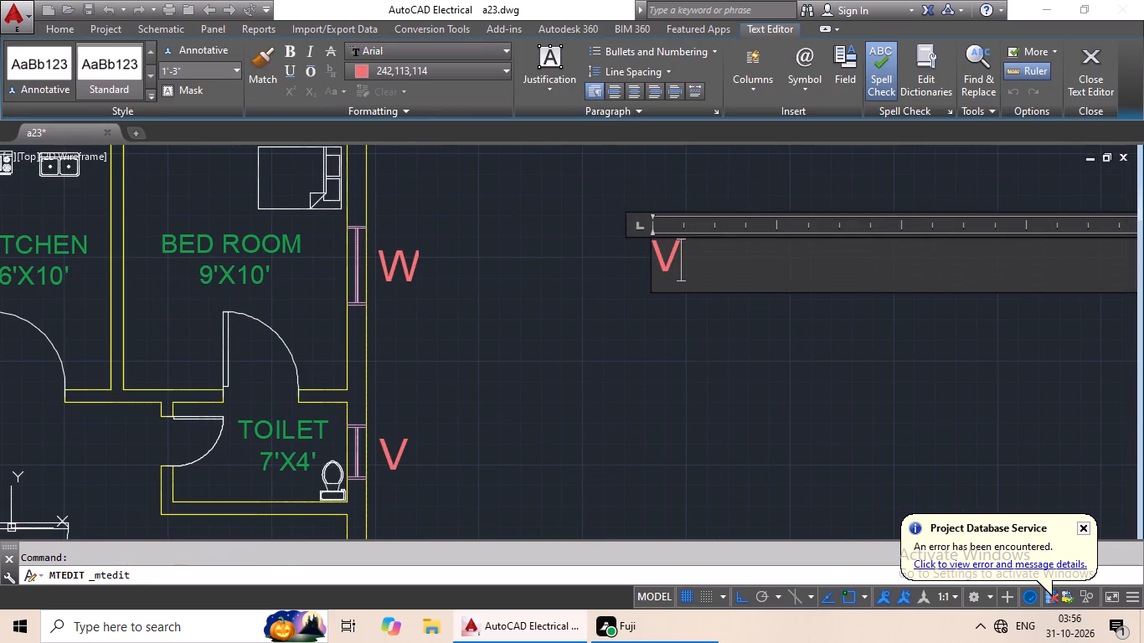
left_click(687, 262)
key("BackSpace")
key("shift+w")
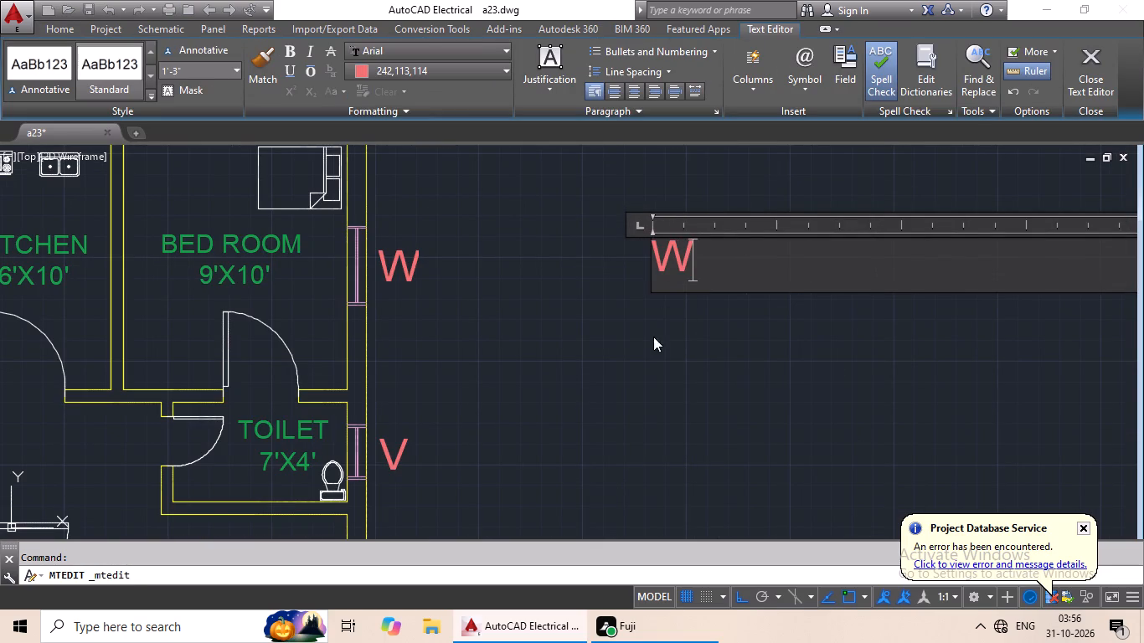
left_click(653, 337)
Copy the spare W label and paste it beside the top-row right flat's kitchen window on the passage side.
left_click(683, 256)
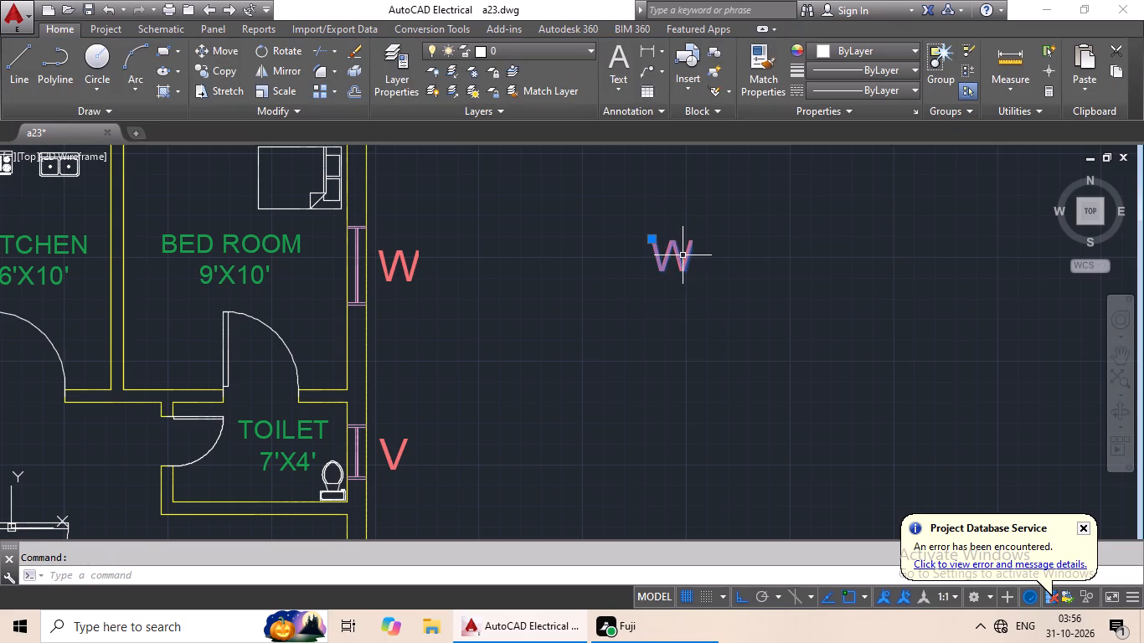
key("ctrl+c")
key("ctrl+v")
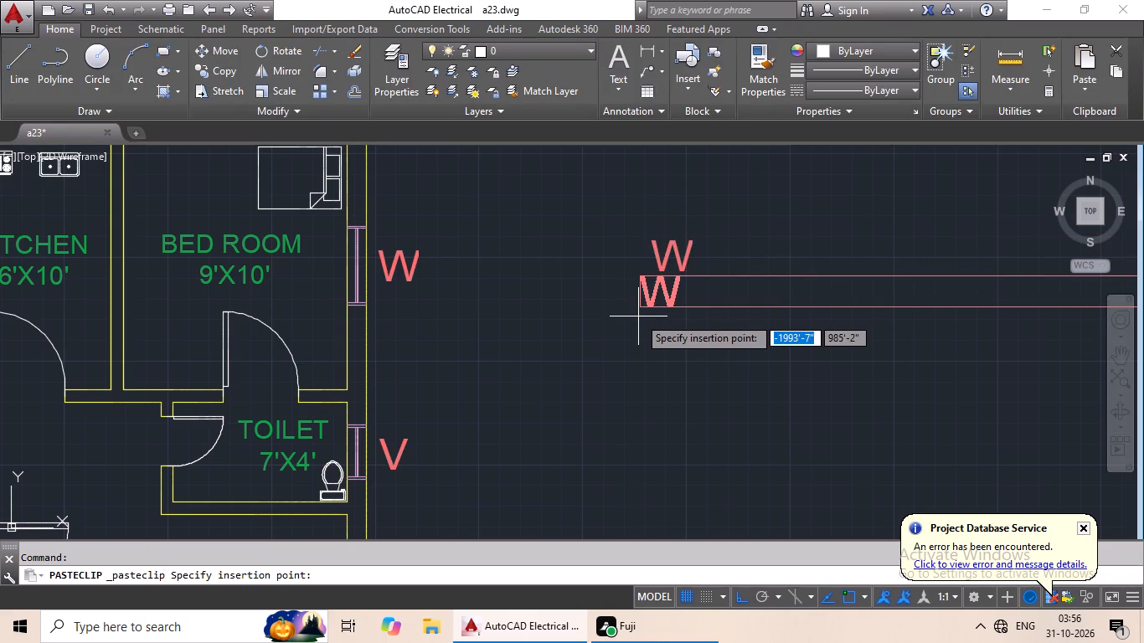
scroll(545, 332, "down", 2)
middle_click_drag(520, 329, 635, 315)
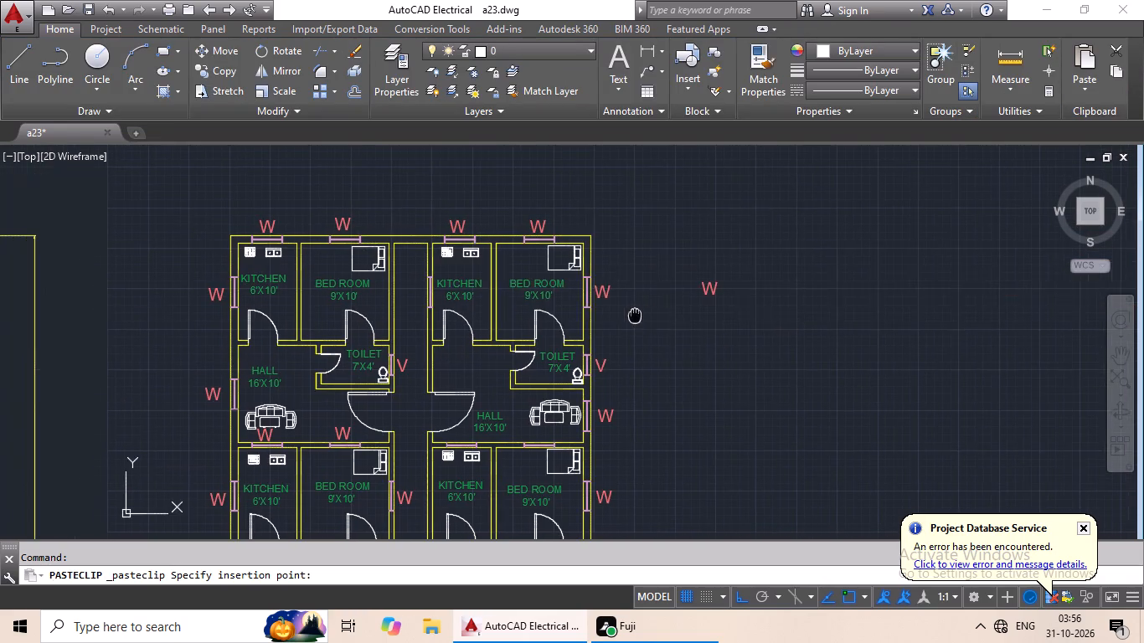
scroll(421, 295, "up", 4)
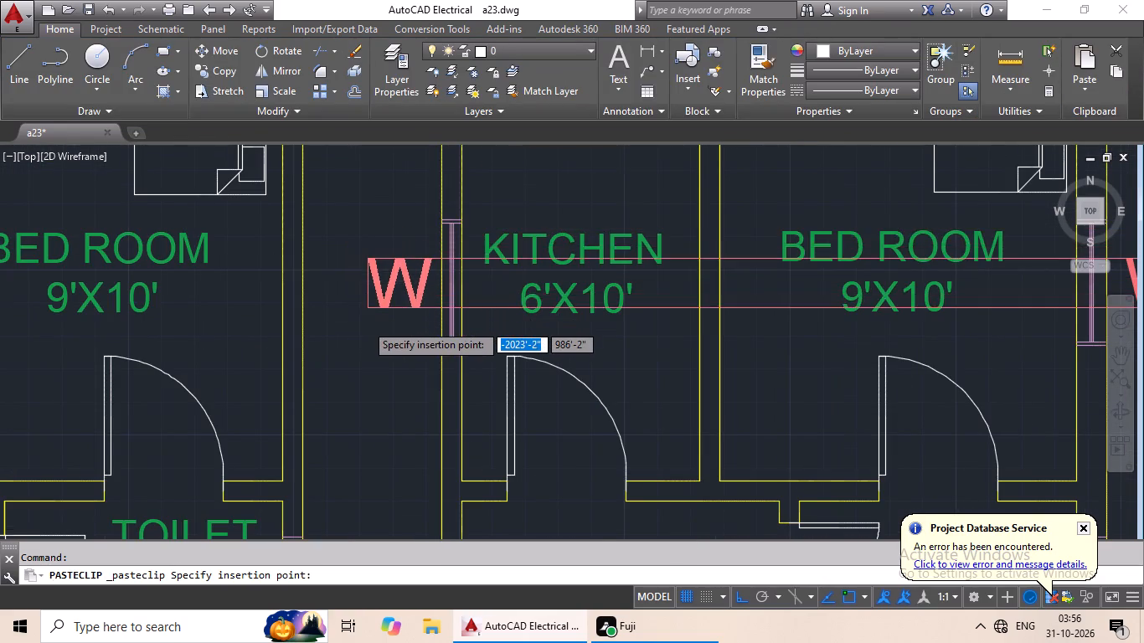
left_click(365, 332)
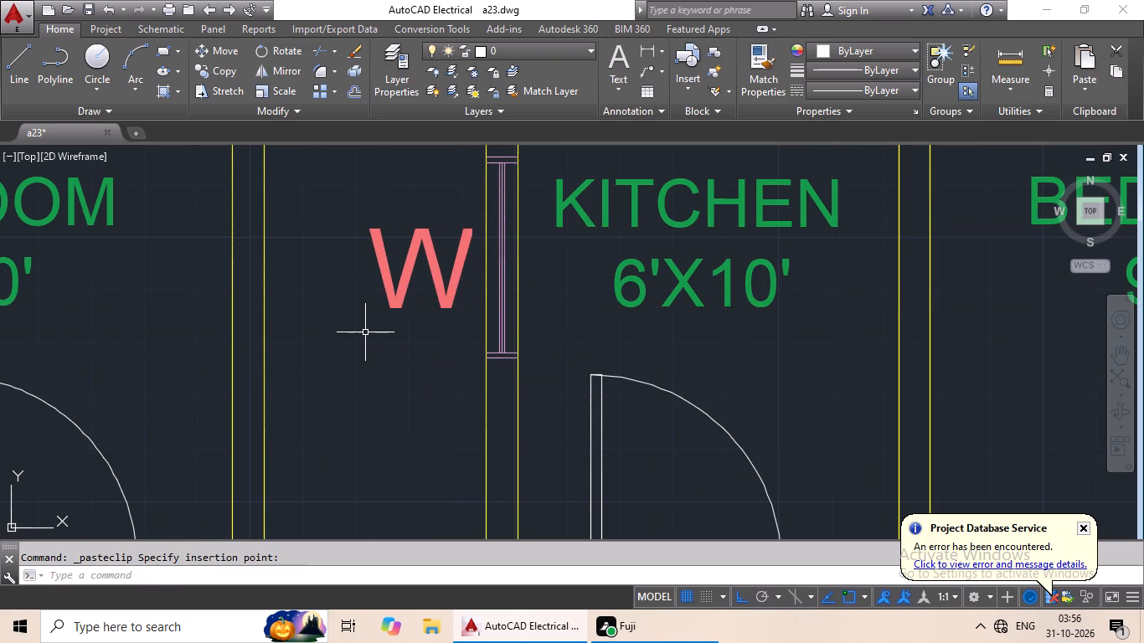
Paste a W label inside the bottom-row right flat's bedroom, just below the window in its upper wall.
key("ctrl+v")
scroll(438, 324, "down", 2, "ctrl")
middle_click_drag(475, 333, 479, 206)
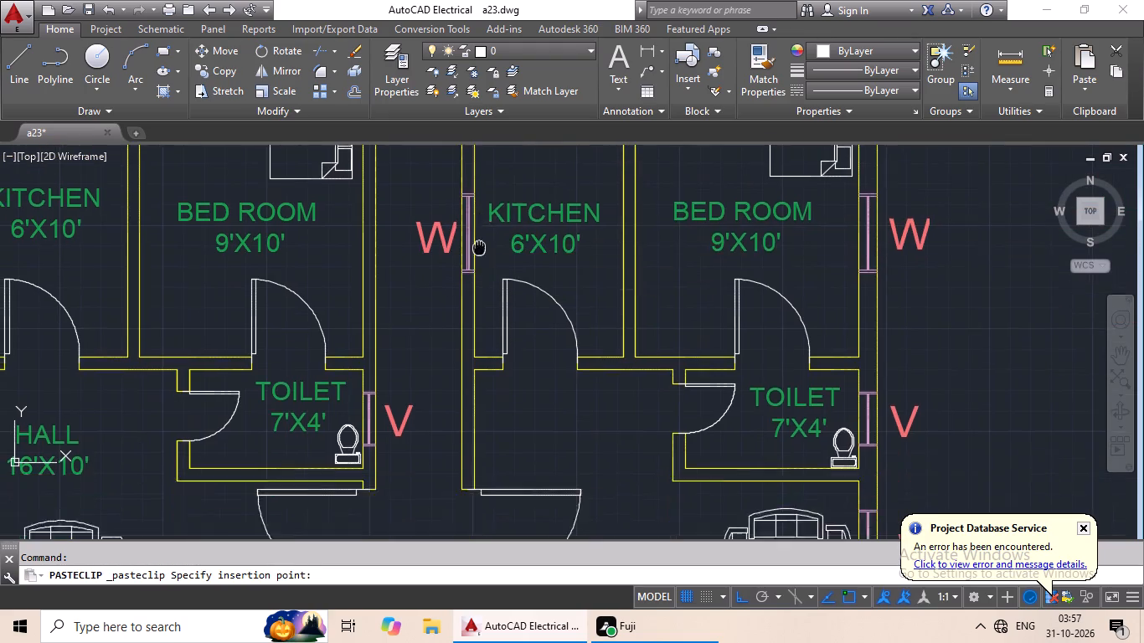
middle_click_drag(479, 206, 479, 175)
scroll(530, 292, "down", 2)
middle_click_drag(540, 311, 492, 348)
middle_click_drag(491, 348, 451, 217)
middle_click_drag(482, 291, 459, 226)
middle_click_drag(469, 321, 467, 260)
middle_click_drag(457, 295, 456, 291)
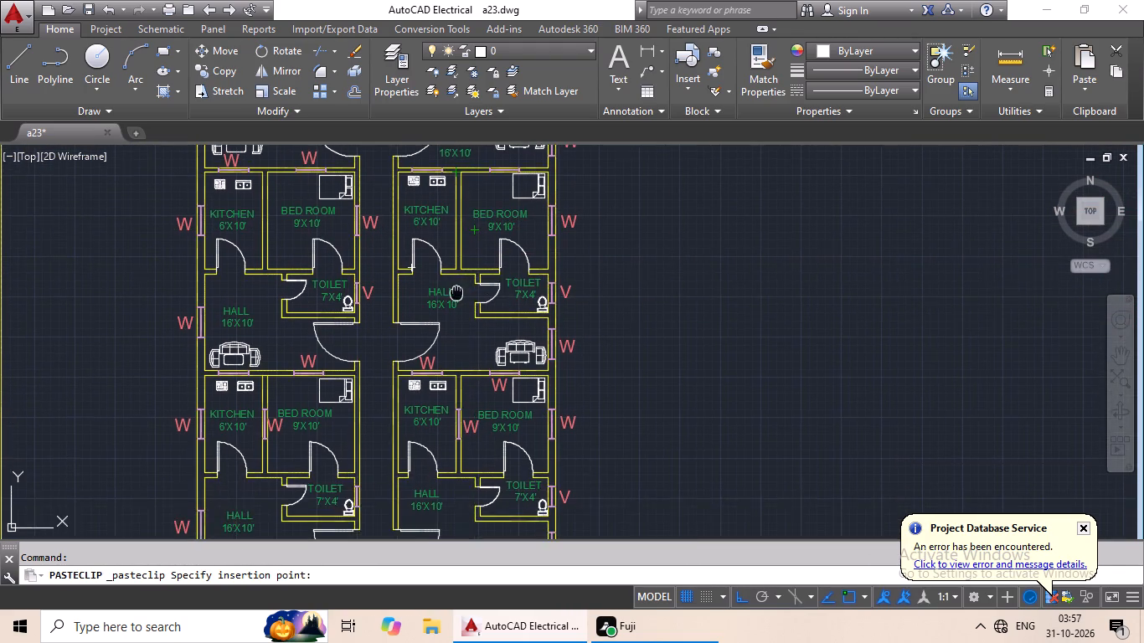
middle_click_drag(456, 291, 439, 195)
middle_click_drag(431, 319, 419, 218)
middle_click_drag(421, 326, 405, 213)
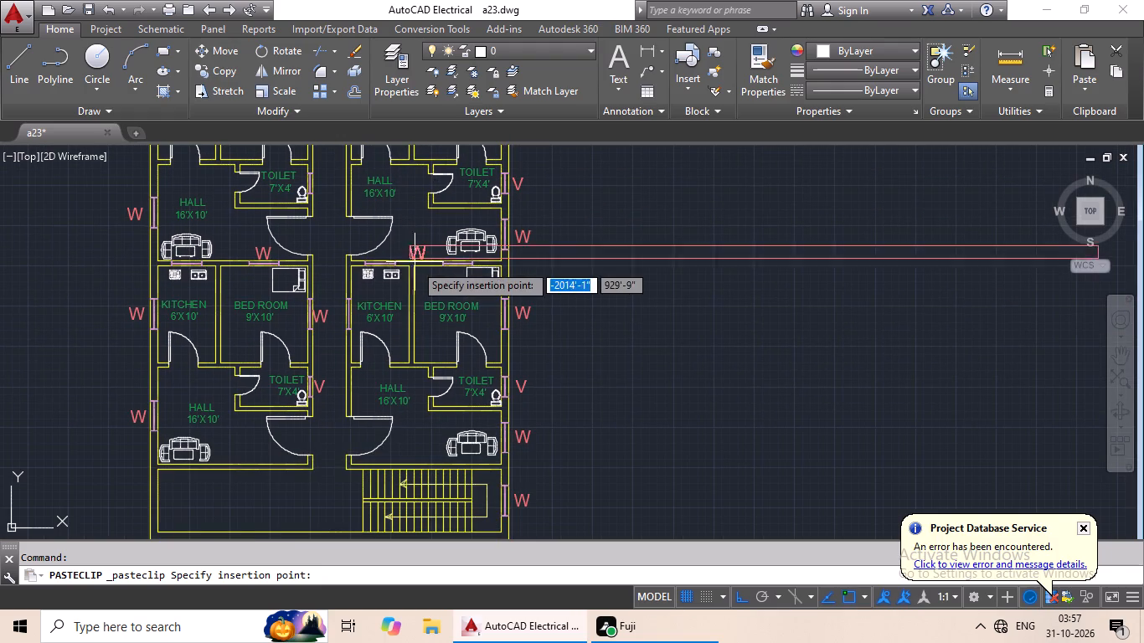
scroll(383, 253, "up", 3)
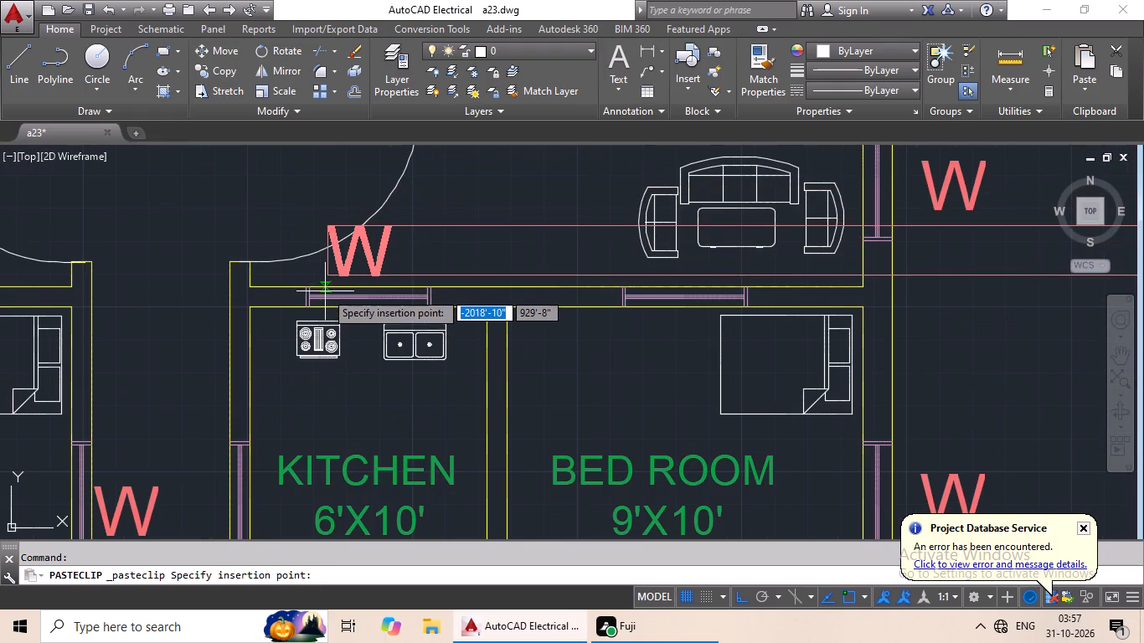
scroll(450, 268, "down", 2)
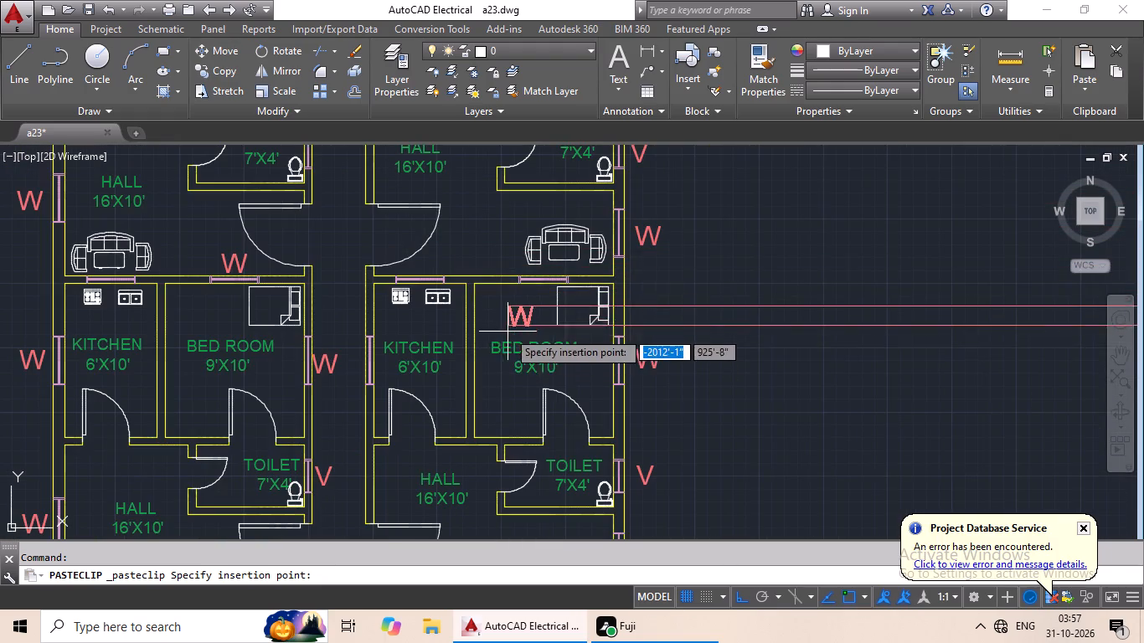
scroll(518, 315, "up", 5)
scroll(528, 333, "down", 2)
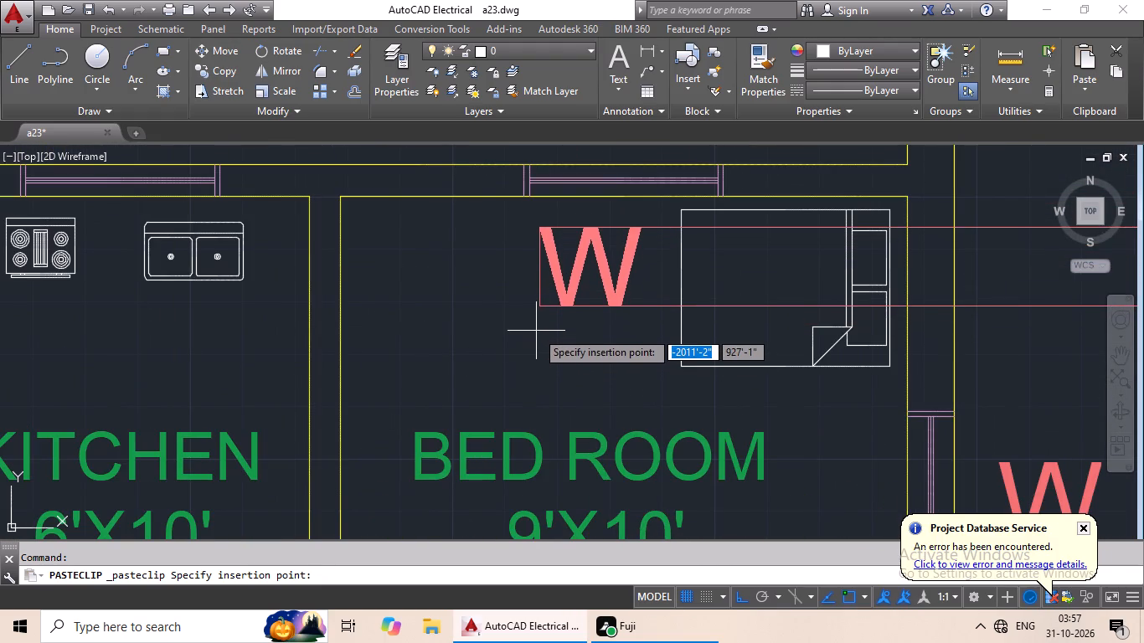
left_click(542, 316)
Change the text of the spare W label standing outside the plan, level with the top-row bedroom, to D.
scroll(572, 316, "down", 2)
middle_click_drag(590, 322, 429, 290)
scroll(475, 285, "down", 3)
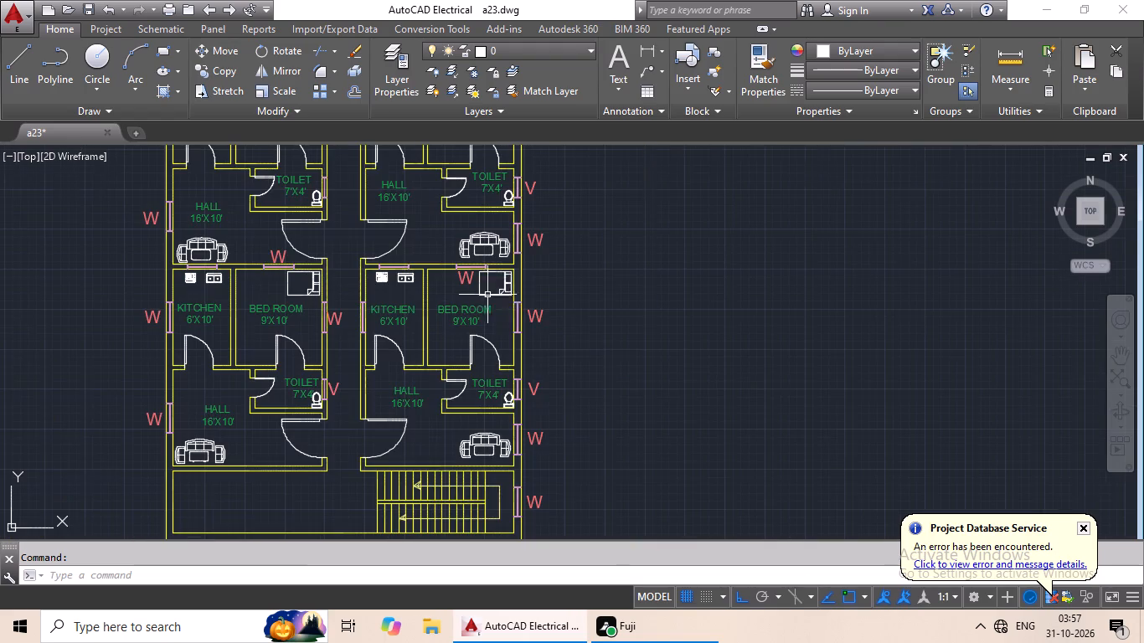
middle_click_drag(564, 291, 561, 338)
scroll(578, 307, "down", 1)
middle_click_drag(584, 303, 578, 342)
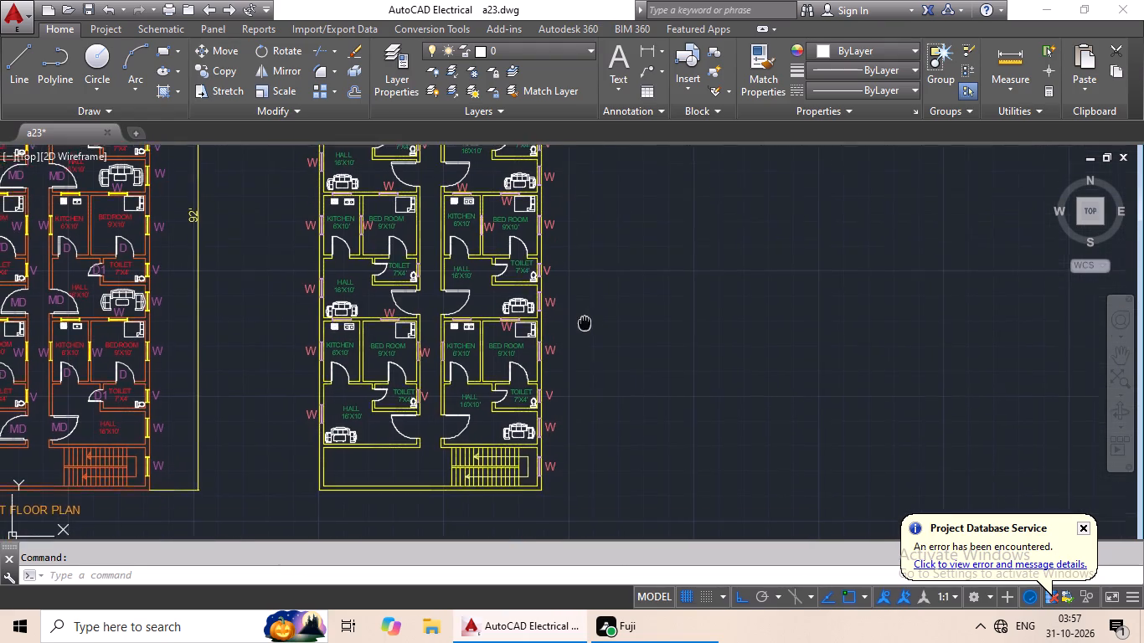
middle_click_drag(578, 342, 574, 352)
middle_click_drag(584, 287, 529, 351)
scroll(567, 281, "down", 1)
middle_click_drag(564, 296, 527, 375)
middle_click_drag(506, 265, 500, 336)
scroll(514, 297, "up", 3)
left_click(497, 315)
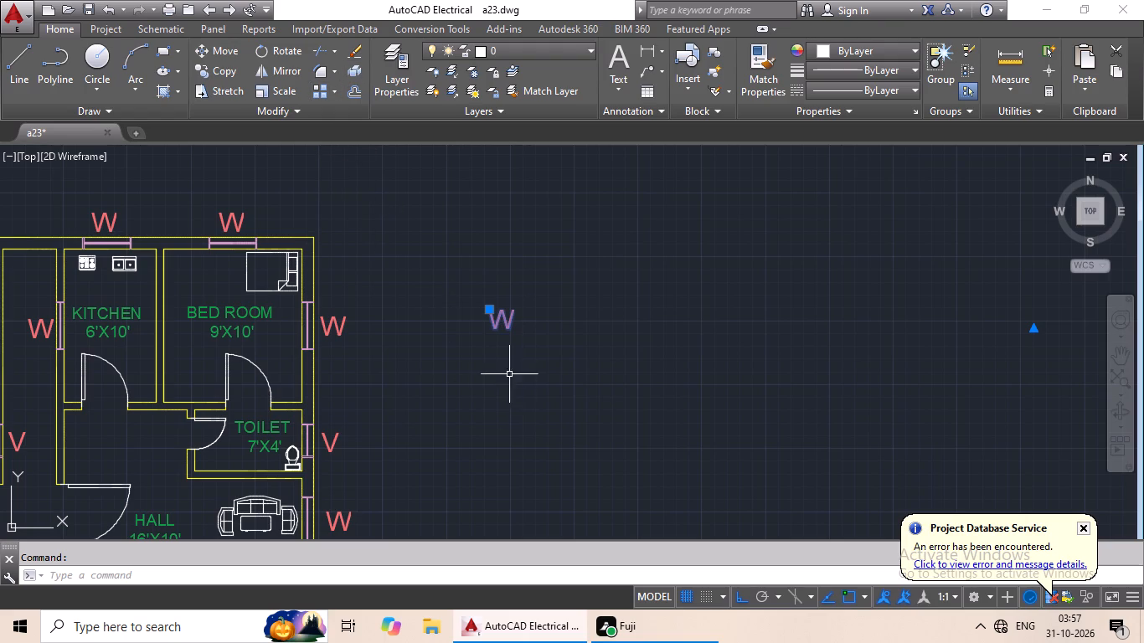
scroll(510, 342, "up", 2)
triple_click(497, 296)
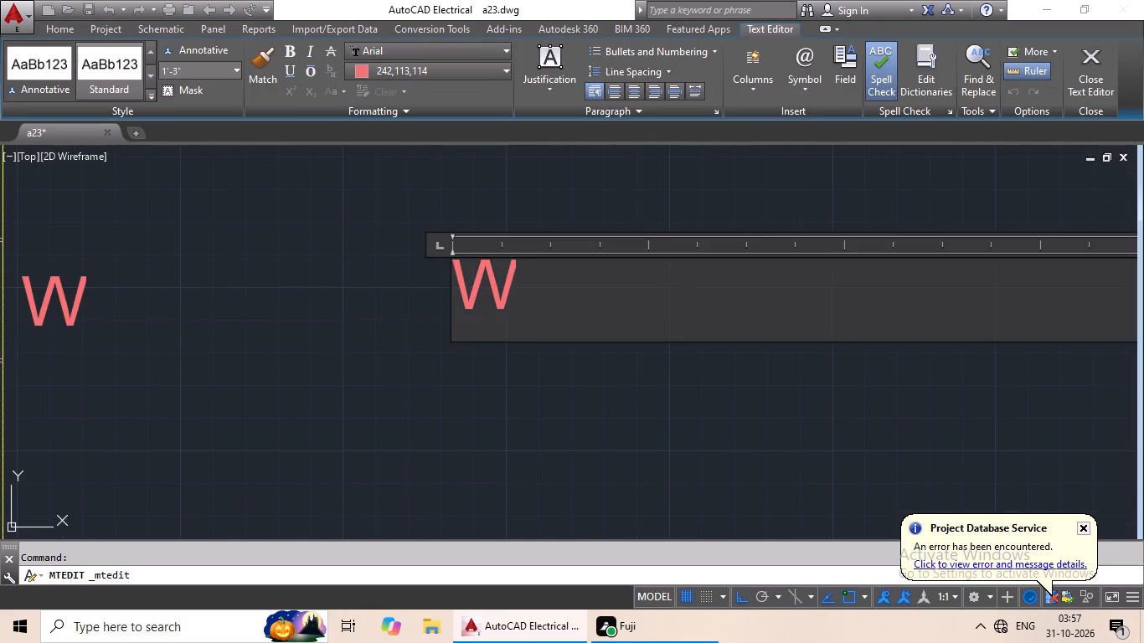
key("BackSpace")
key("shift+d")
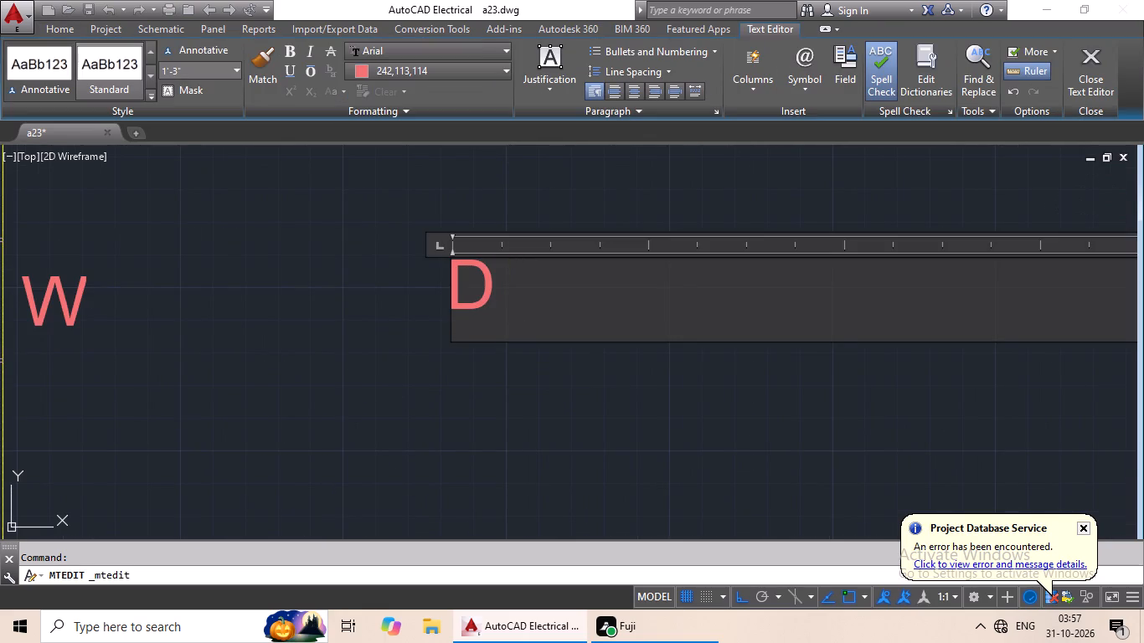
left_click(476, 373)
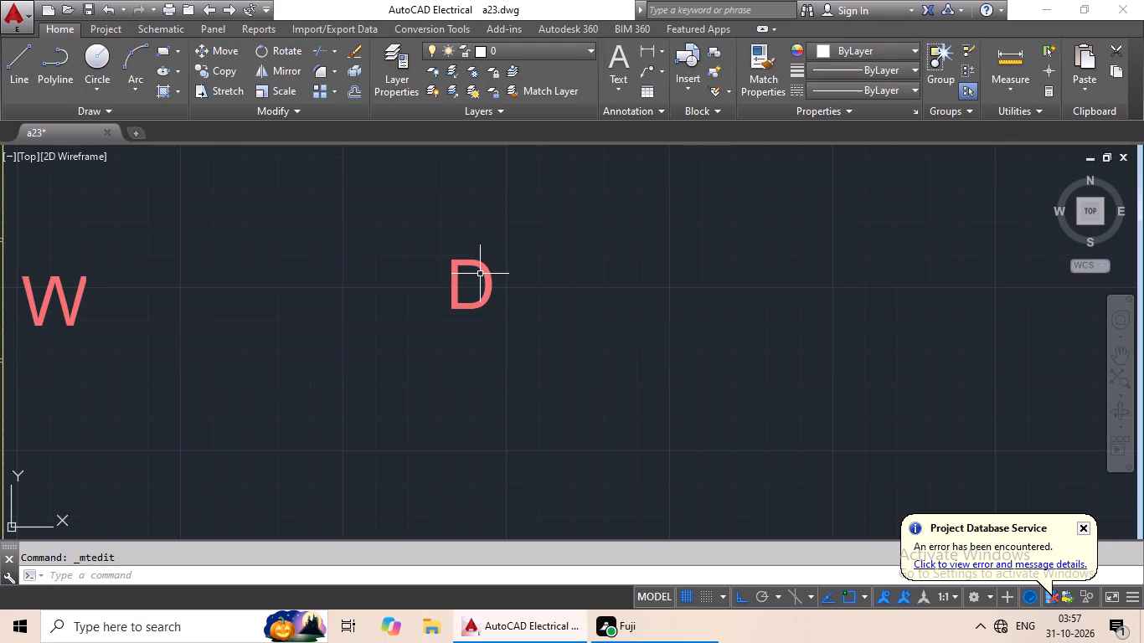
Copy the spare D label and paste it inside the swing of the top-row right flat's bedroom door.
left_click(483, 270)
key("ctrl+c")
key("ctrl+v")
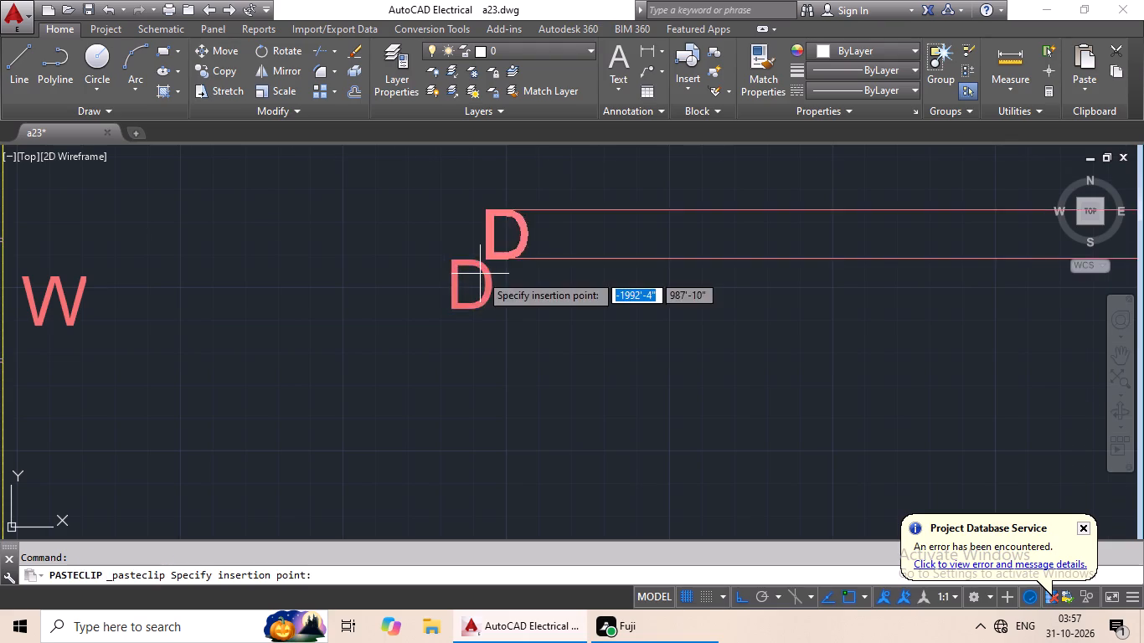
scroll(479, 274, "down", 3, "ctrl")
scroll(430, 321, "down", 3)
middle_click_drag(430, 321, 482, 285)
scroll(482, 285, "up", 1)
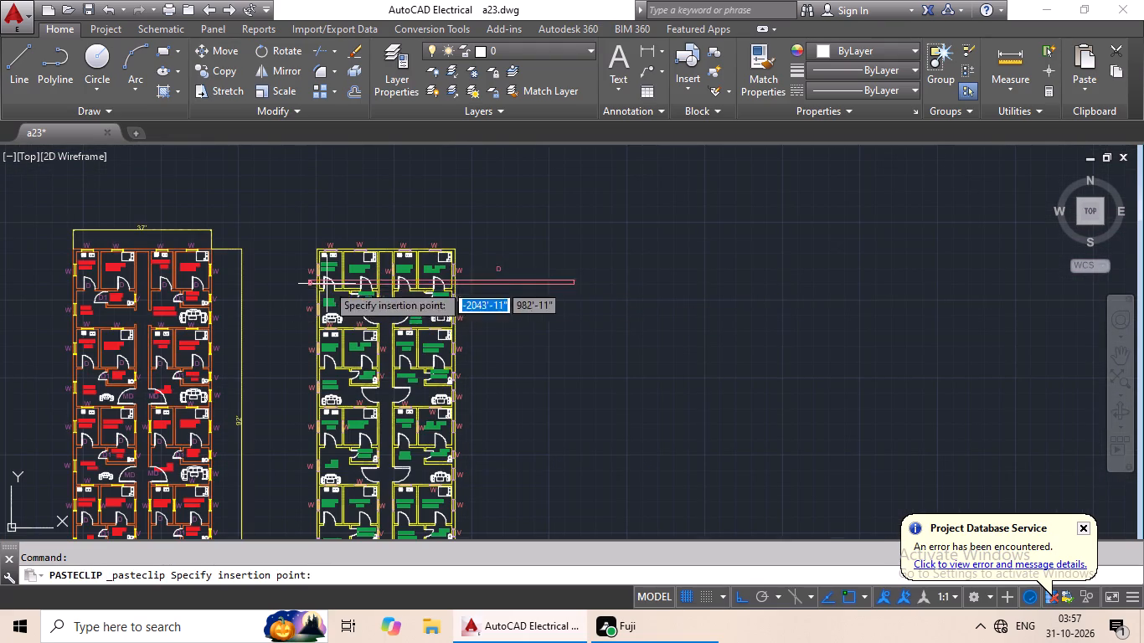
scroll(448, 292, "up", 4)
scroll(369, 276, "up", 2)
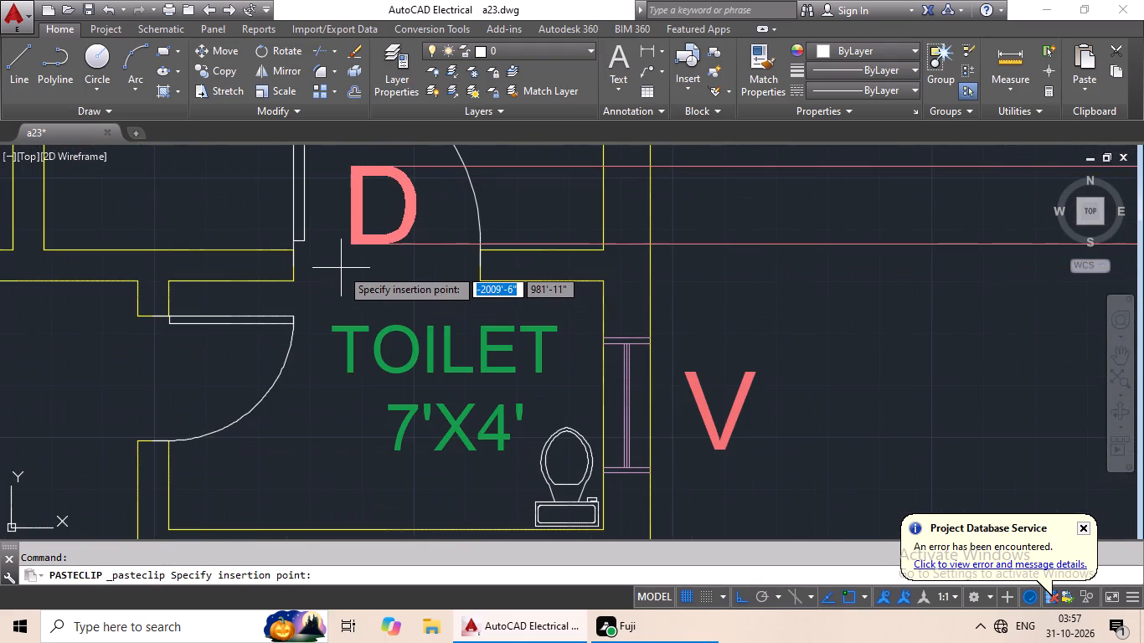
scroll(338, 263, "down", 3)
scroll(340, 264, "up", 3)
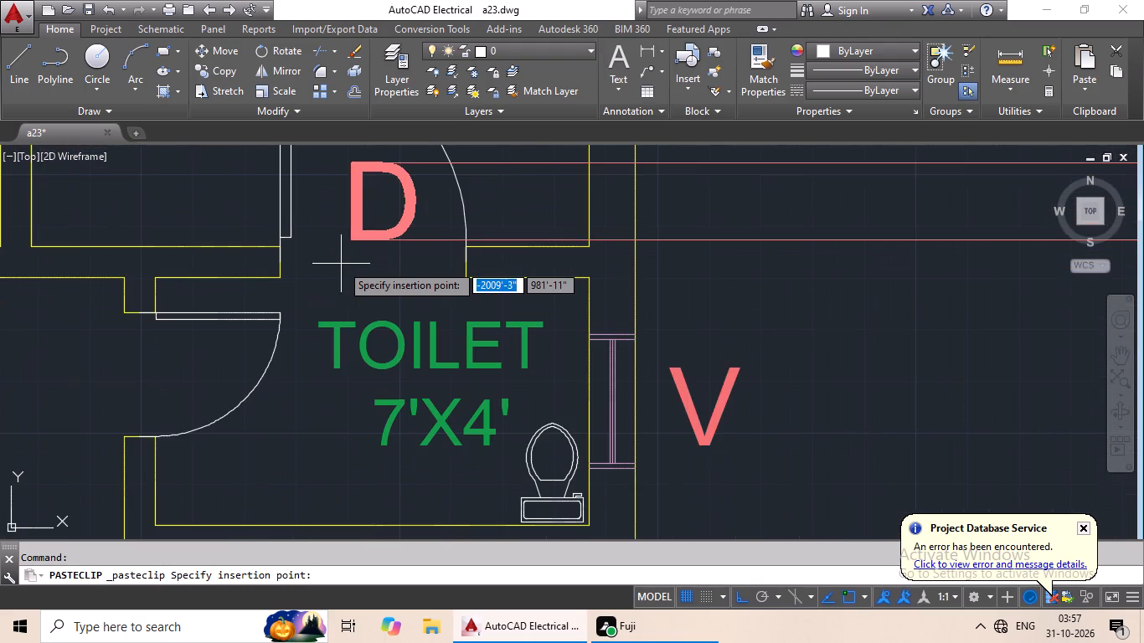
left_click(327, 259)
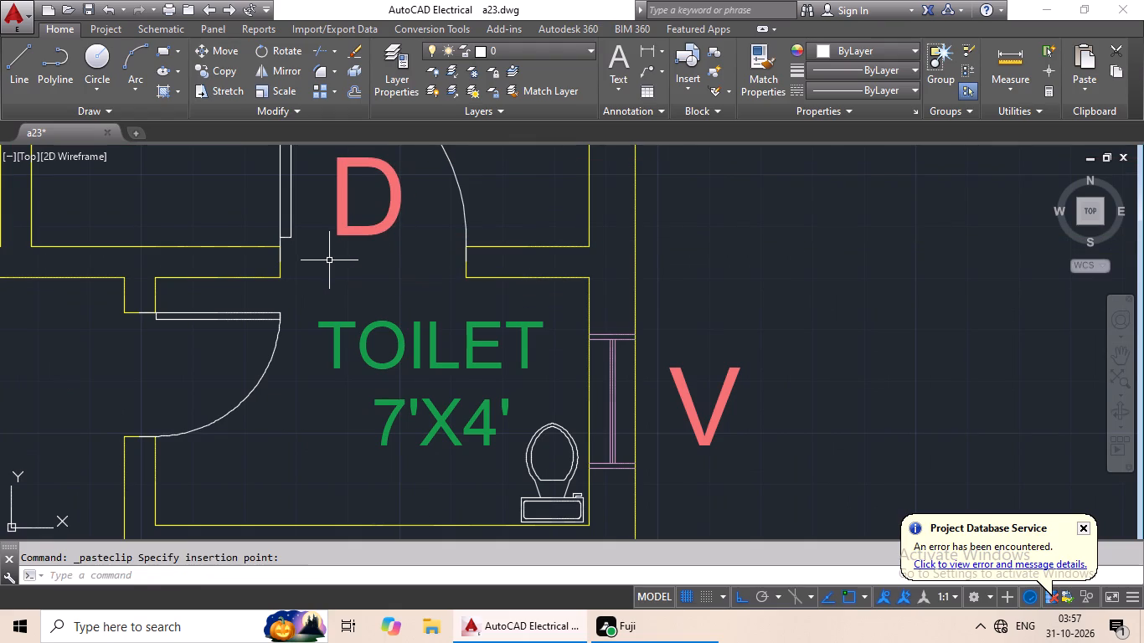
Paste a D label inside the swing of the top-row right flat's kitchen door.
key("ctrl+c")
key("ctrl+v")
scroll(336, 261, "down", 4, "ctrl")
middle_click_drag(286, 301, 400, 273)
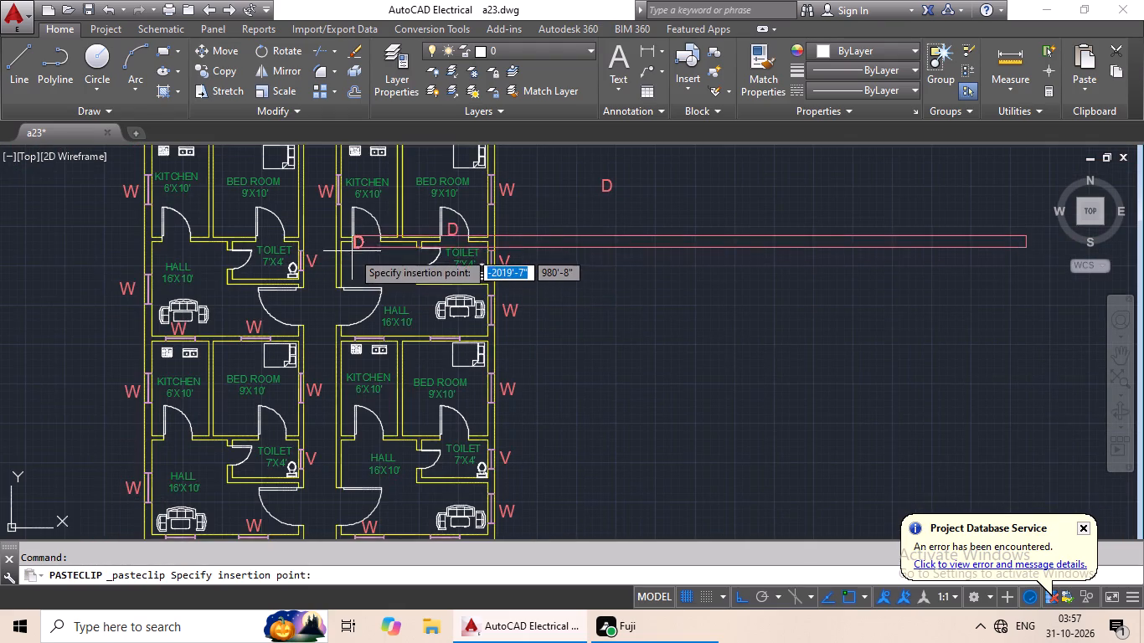
scroll(352, 251, "up", 4)
middle_click_drag(354, 244, 336, 410)
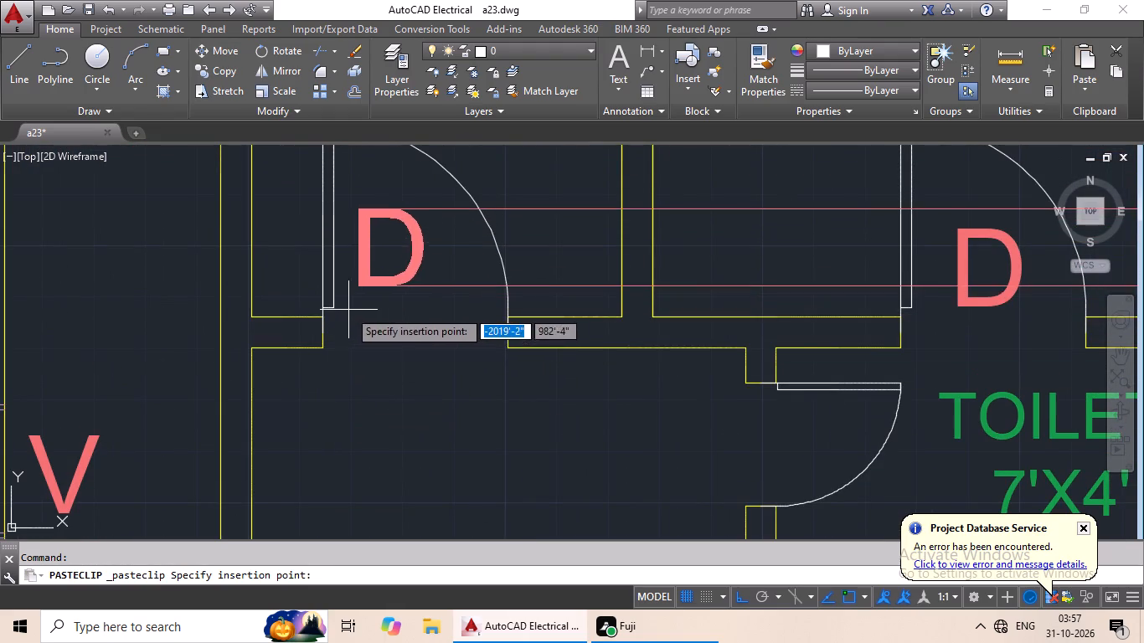
left_click(348, 310)
Paste a D label inside the swing of the top-row left flat's bedroom door, above the toilet.
key("ctrl+v")
scroll(366, 313, "down", 4, "ctrl")
middle_click_drag(358, 322, 455, 322)
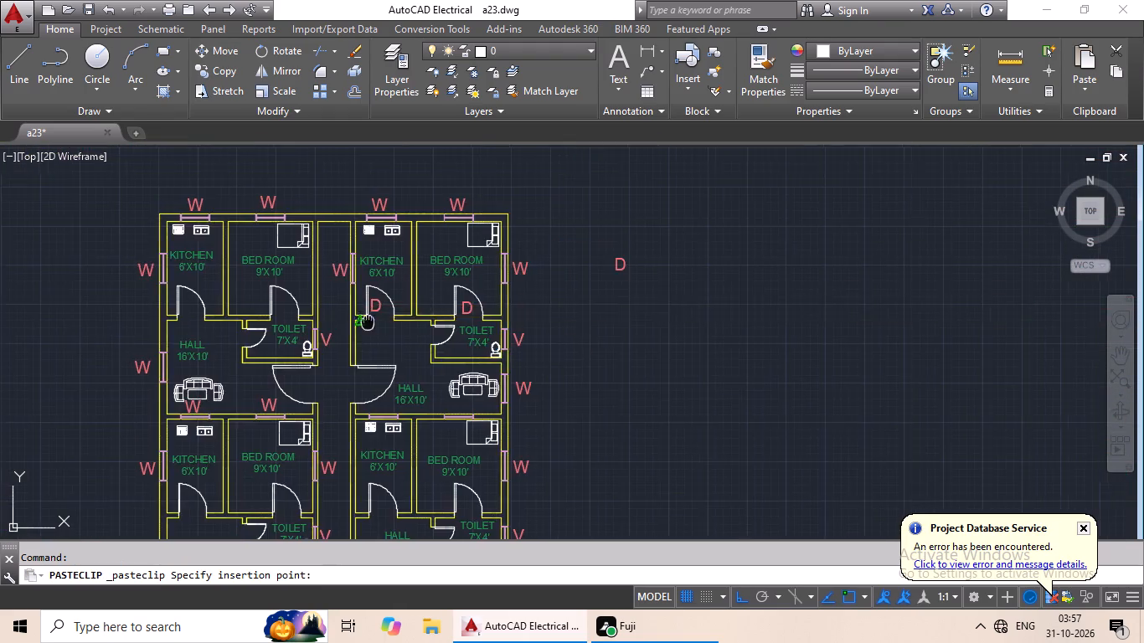
middle_click_drag(455, 322, 478, 321)
scroll(400, 311, "up", 5)
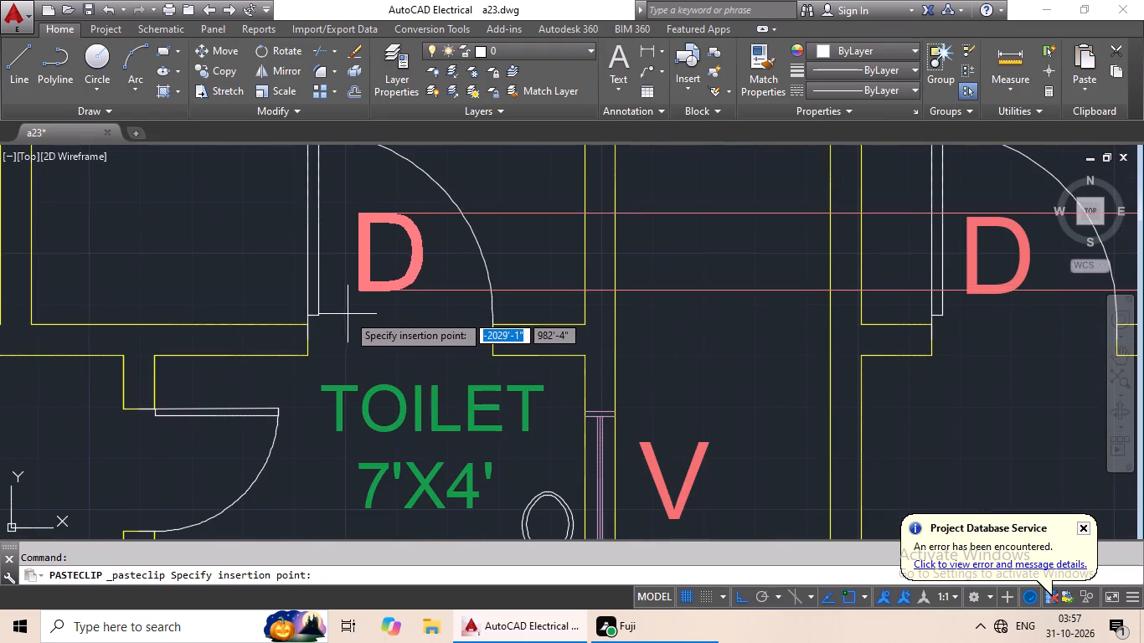
left_click(337, 317)
Paste a D label inside the swing of the top-row left flat's kitchen door.
key("ctrl+v")
scroll(395, 322, "down", 1, "ctrl")
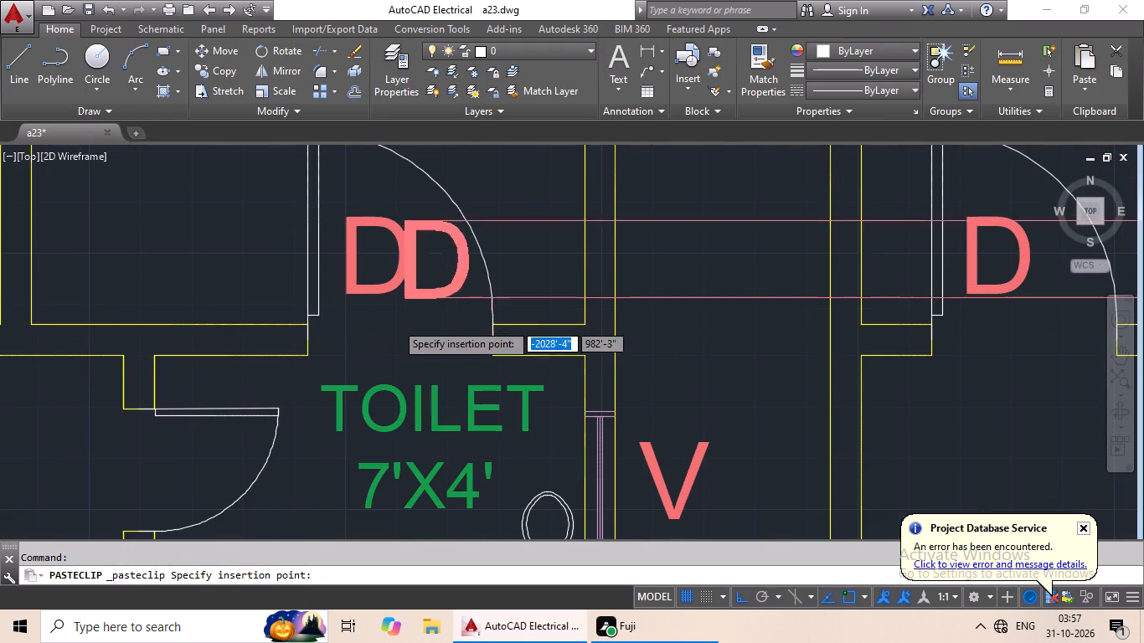
scroll(396, 322, "down", 1, "ctrl")
middle_click_drag(380, 332, 515, 321)
scroll(267, 310, "up", 2)
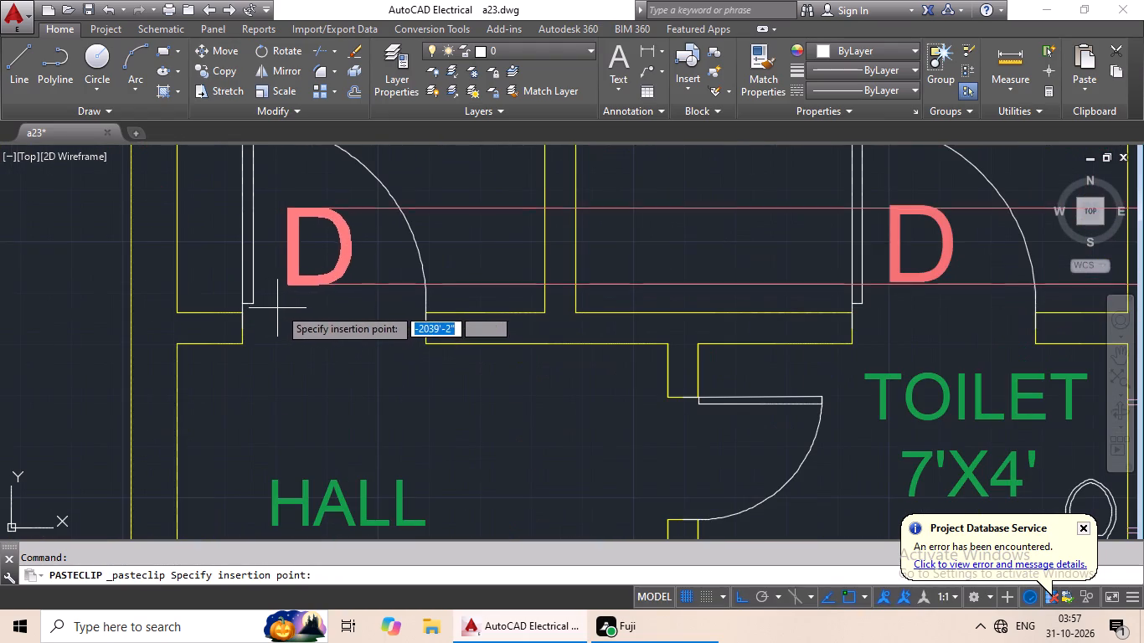
left_click(281, 307)
Paste a D label inside the swing of the second-row left flat's kitchen door.
key("ctrl+v")
scroll(346, 318, "down", 2, "ctrl")
middle_click_drag(352, 331, 351, 324)
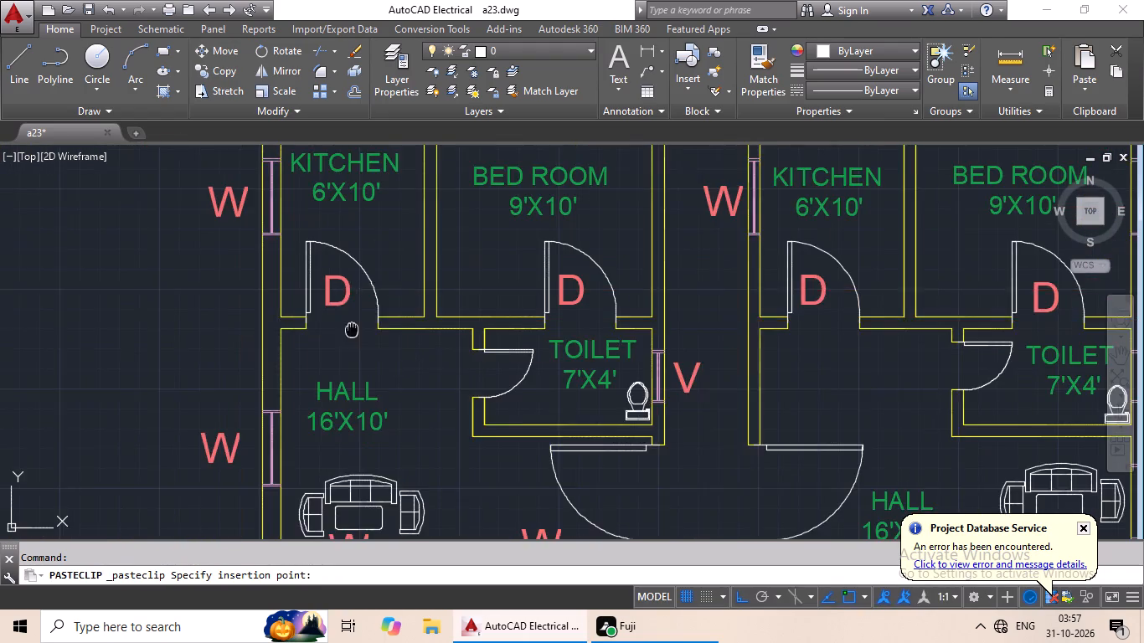
middle_click_drag(351, 324, 341, 261)
middle_click_drag(377, 329, 346, 281)
middle_click_drag(460, 335, 302, 280)
middle_click_drag(416, 329, 378, 243)
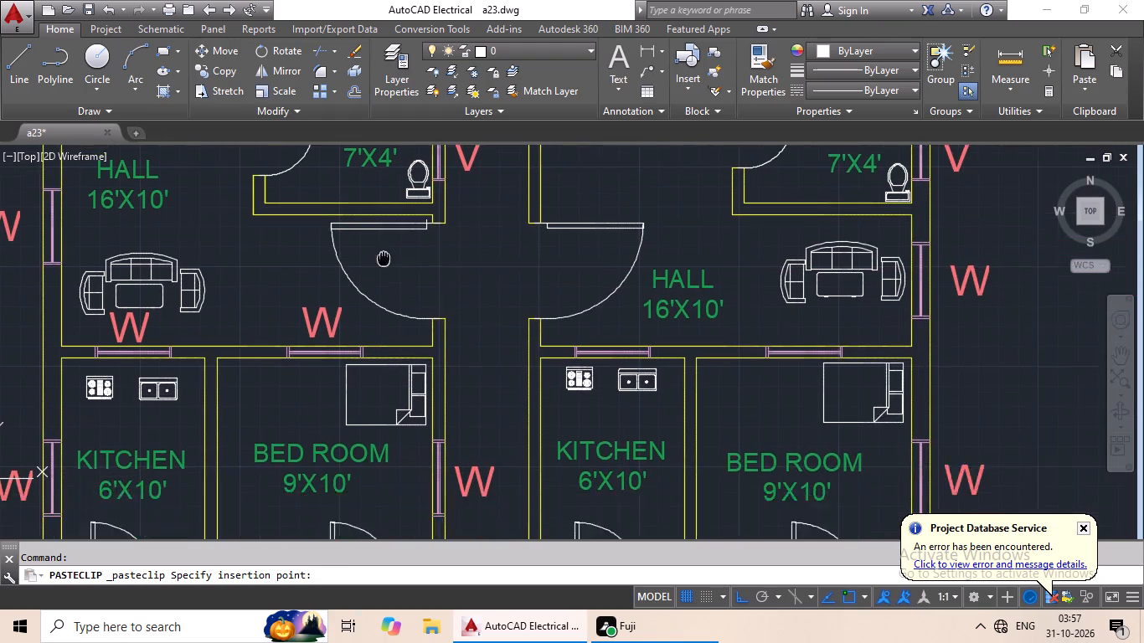
scroll(441, 326, "down", 2)
middle_click_drag(446, 337, 443, 280)
scroll(324, 378, "up", 1)
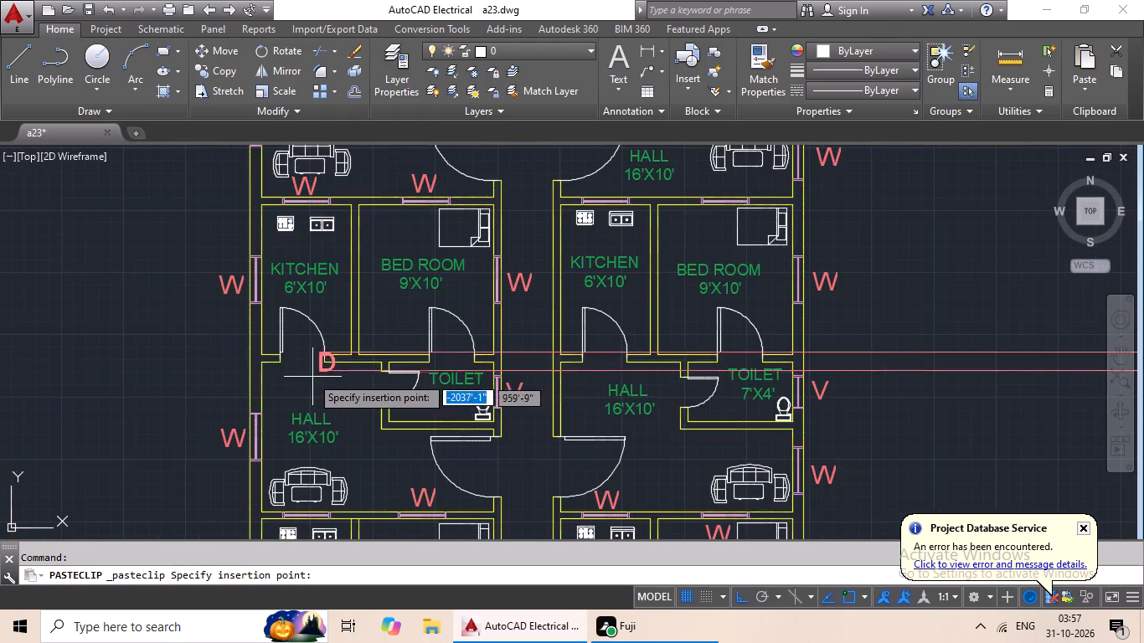
scroll(294, 364, "up", 4)
left_click(247, 352)
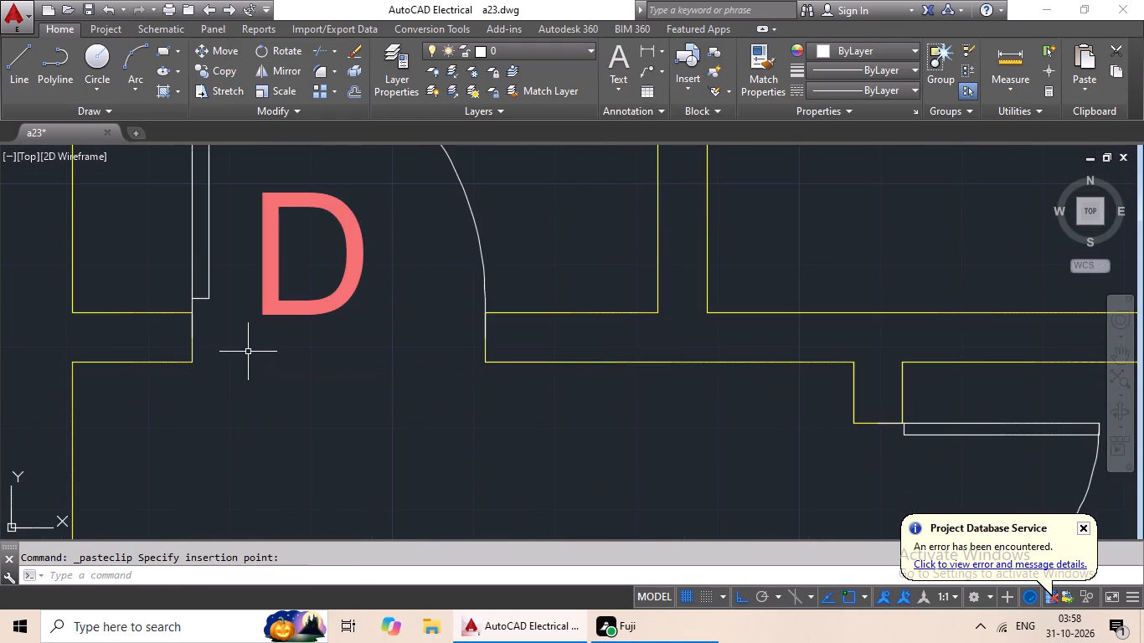
Paste a D label inside the swing of the second-row left flat's bedroom door.
key("ctrl+v")
scroll(348, 329, "down", 2, "ctrl")
middle_click_drag(386, 346, 250, 331)
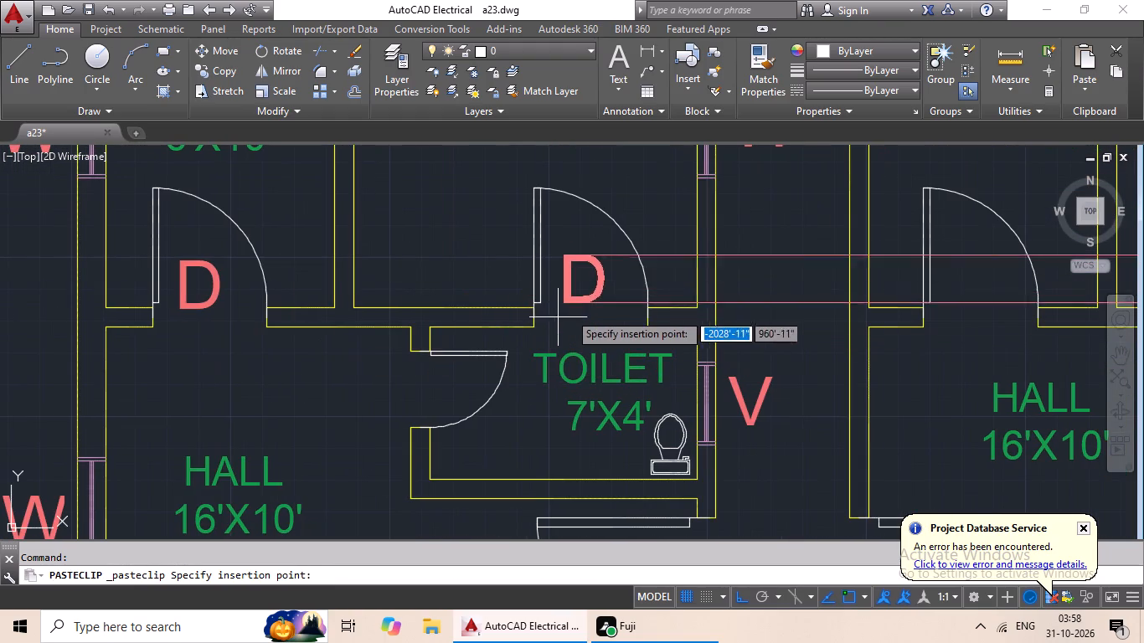
left_click(559, 306)
Paste a D label inside the swing of the second-row right flat's kitchen door.
key("ctrl+v")
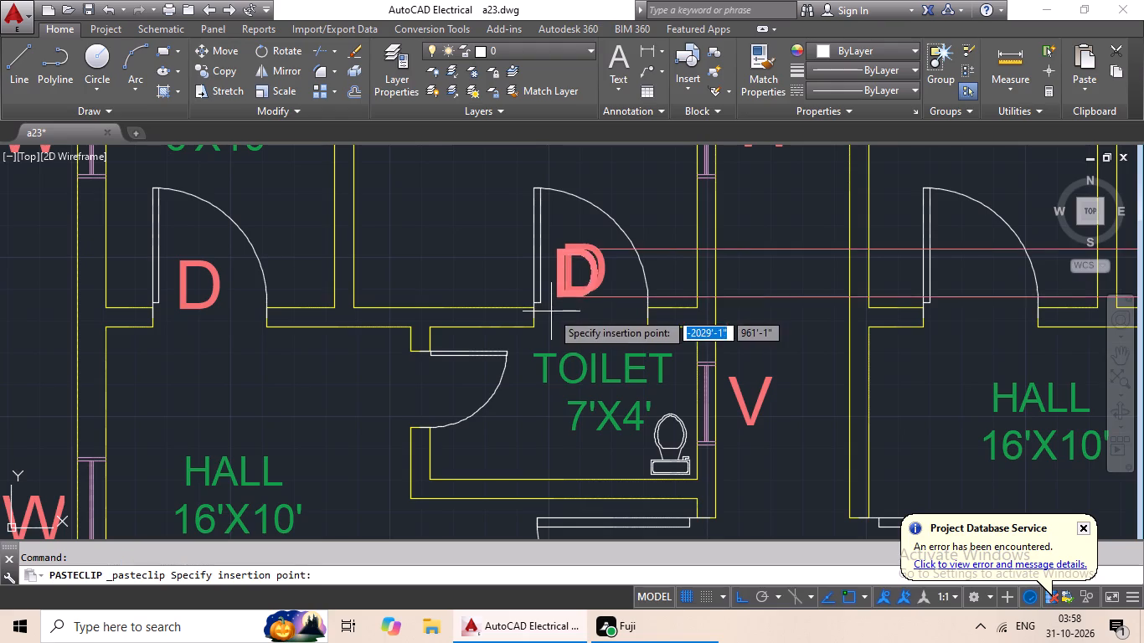
scroll(551, 311, "down", 2, "ctrl")
middle_click_drag(552, 318, 405, 310)
scroll(547, 308, "up", 3)
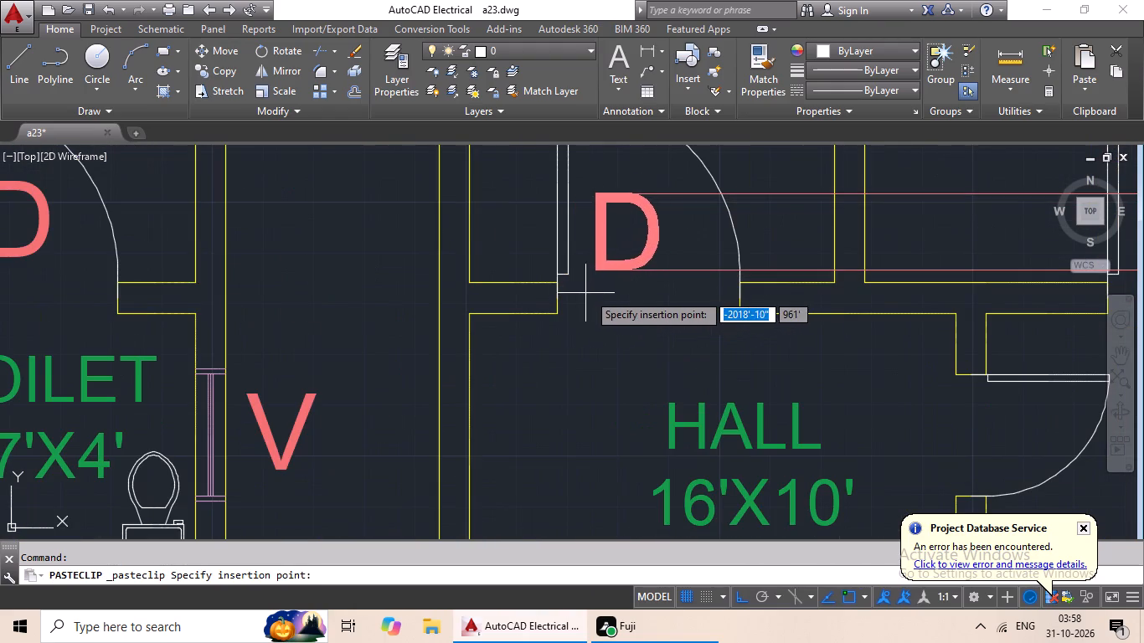
left_click(596, 293)
Paste a D label inside the swing of the second-row right flat's bedroom door.
middle_click_drag(617, 302, 497, 327)
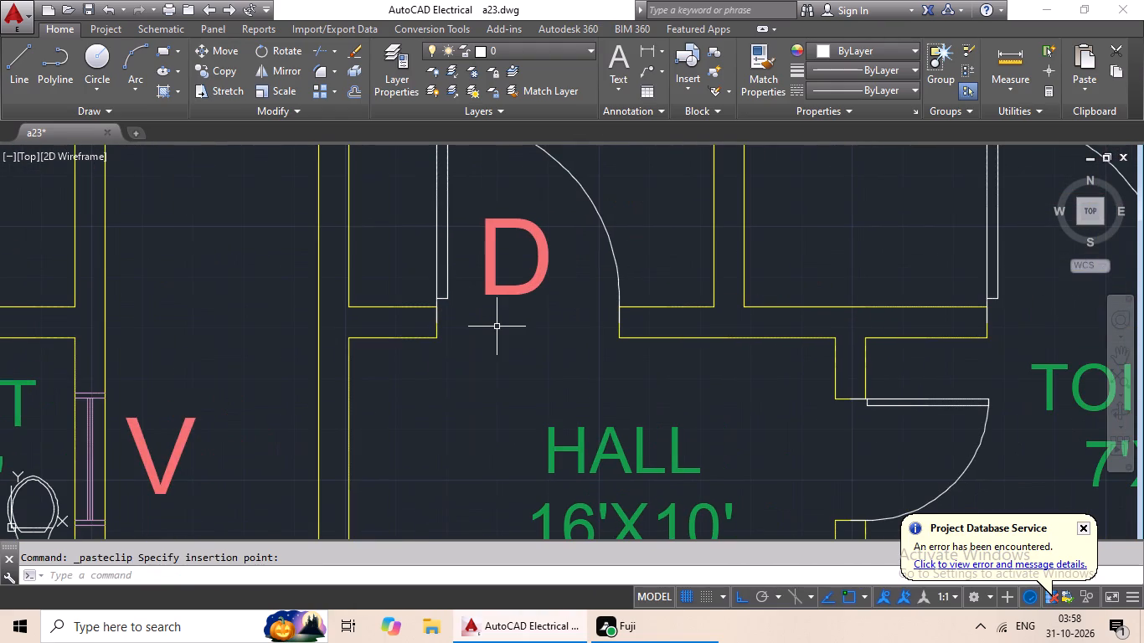
key("ctrl+v")
scroll(535, 334, "down", 2)
middle_click_drag(522, 333, 387, 333)
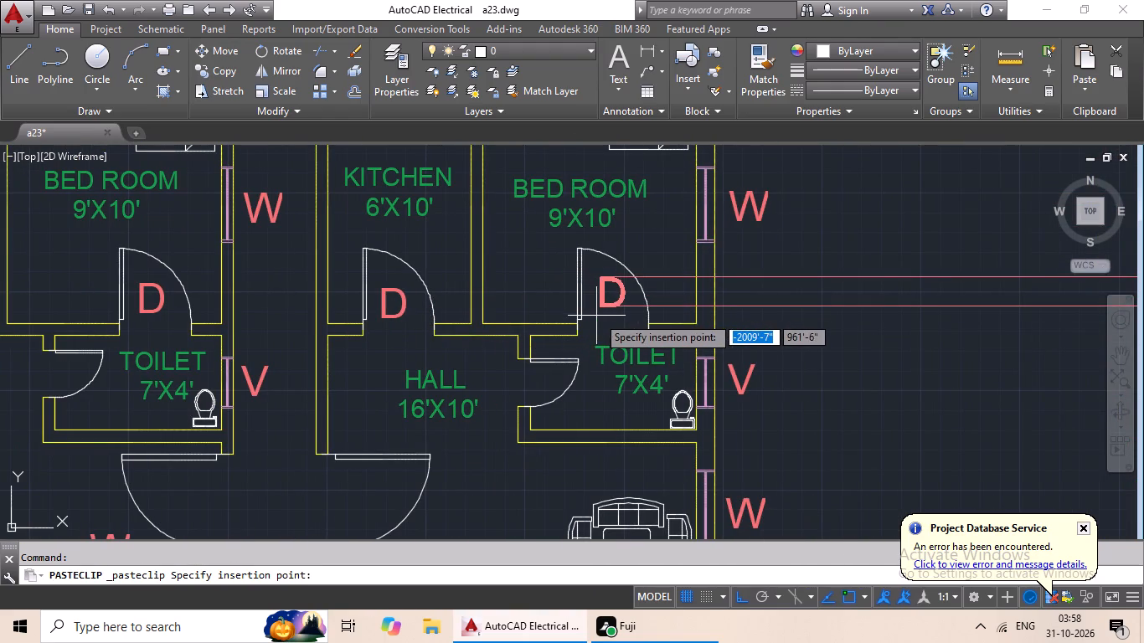
left_click(593, 319)
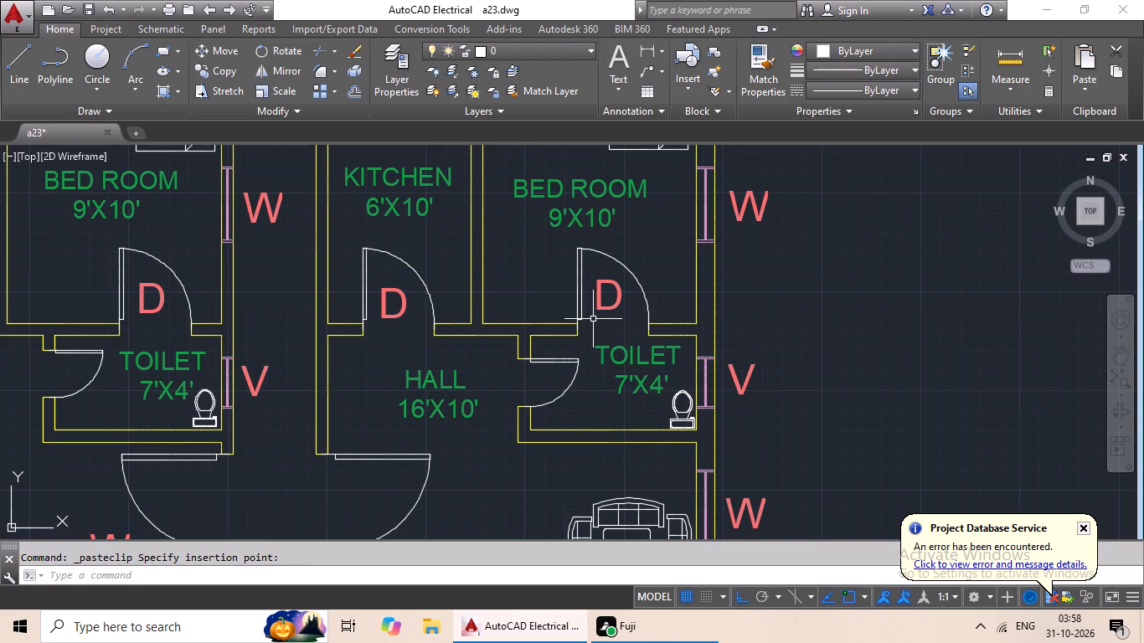
Paste a D label inside the swing of the third-row left flat's kitchen door.
key("ctrl+v")
scroll(577, 327, "down", 2, "ctrl")
middle_click_drag(564, 332, 561, 275)
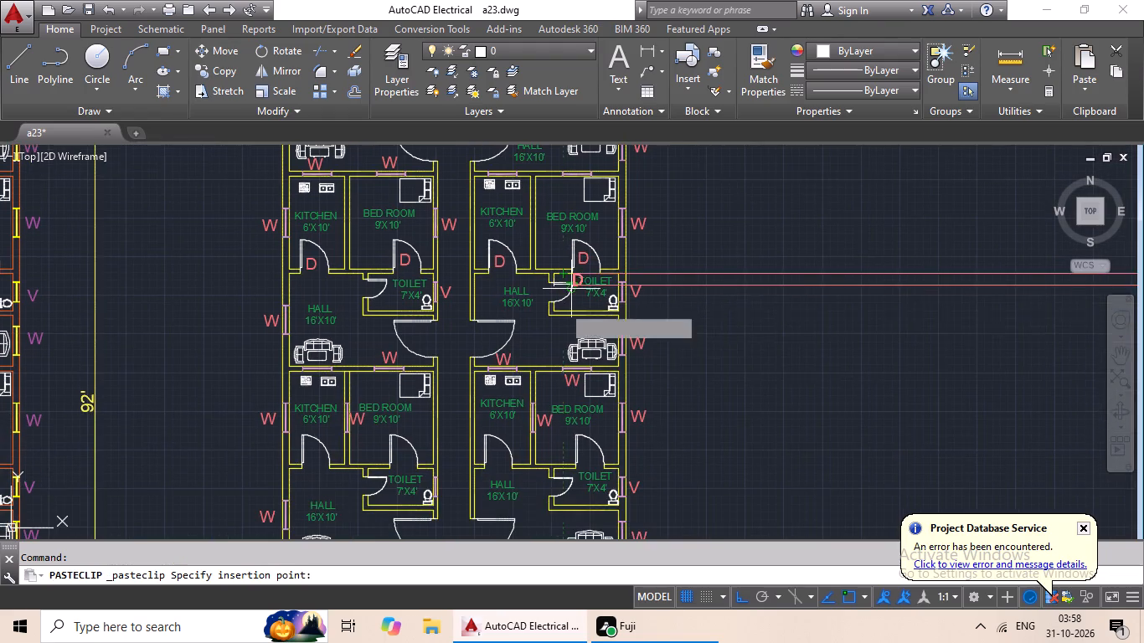
middle_click_drag(538, 333, 542, 287)
middle_click_drag(498, 311, 503, 253)
middle_click_drag(484, 319, 518, 237)
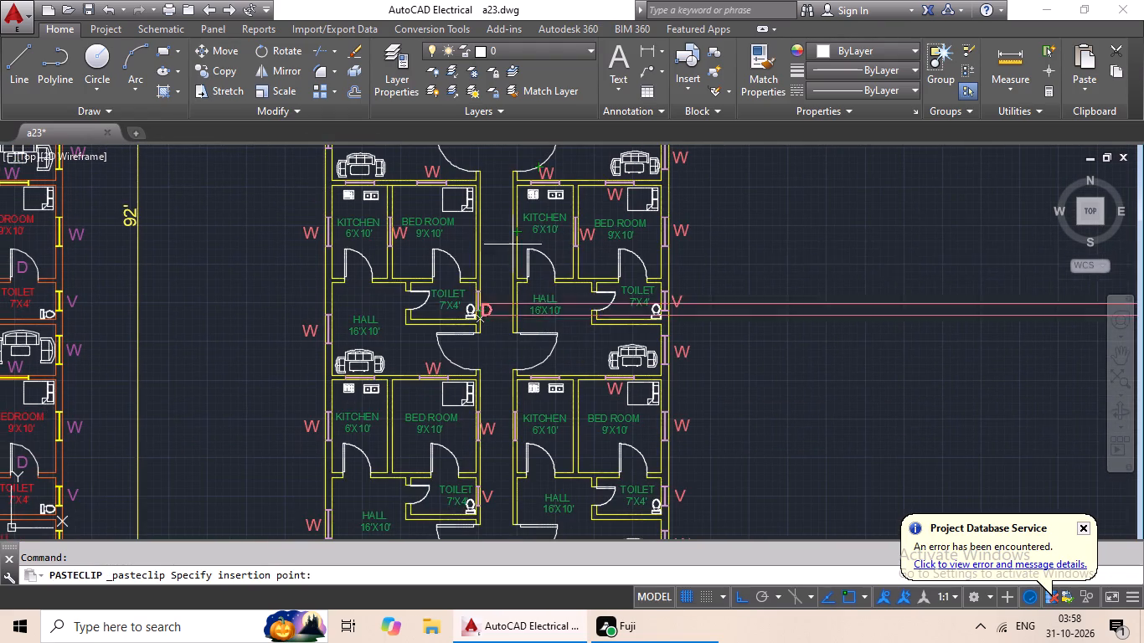
scroll(358, 275, "up", 3)
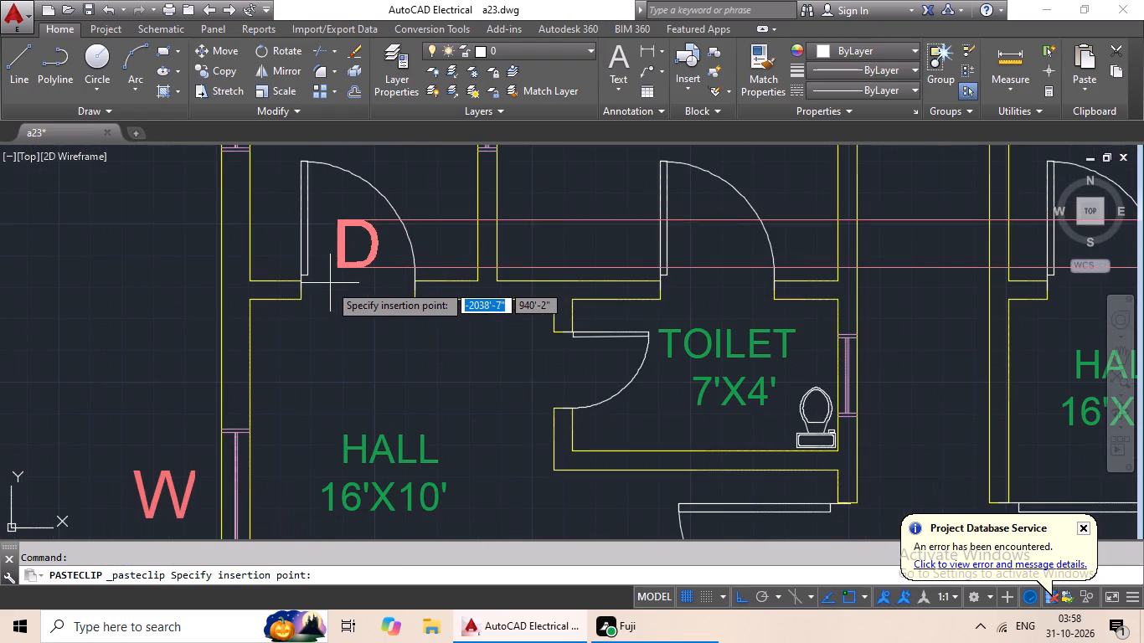
left_click(329, 284)
Paste a D label inside the swing of the third-row left flat's bedroom door.
key("ctrl+v")
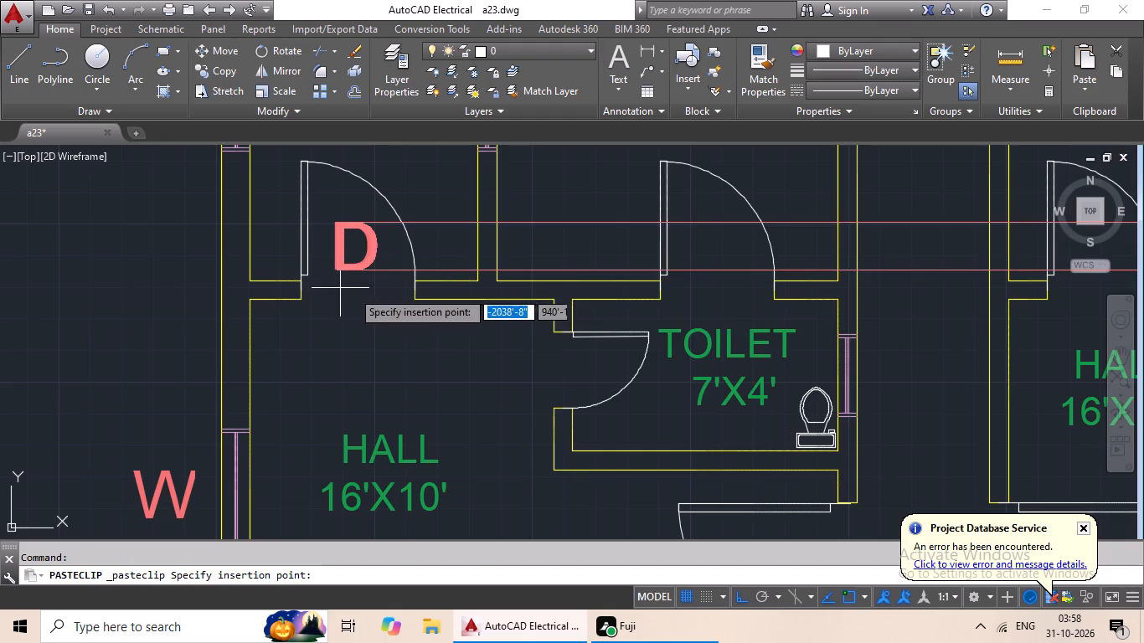
middle_click_drag(722, 280, 538, 344)
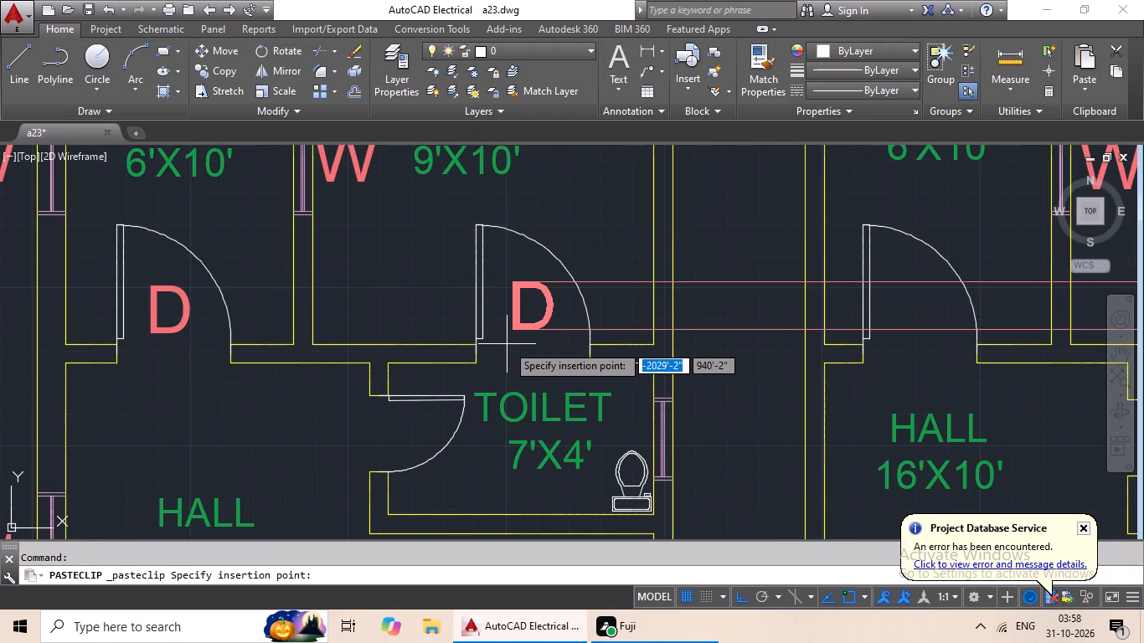
left_click(498, 343)
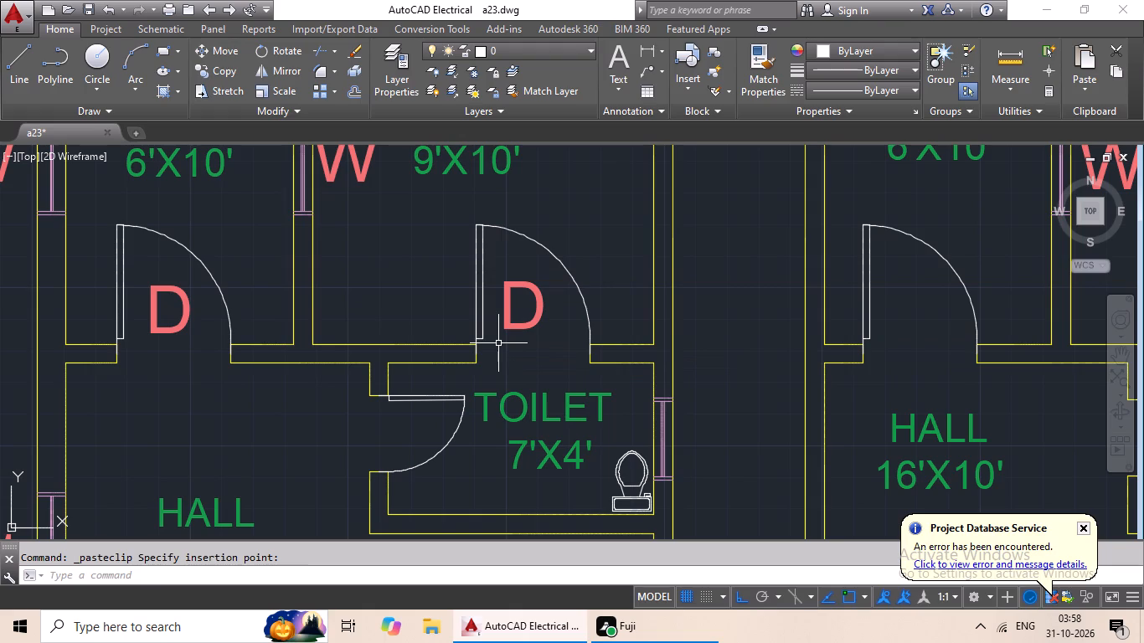
Paste a D label inside the swing of the third-row right flat's kitchen door.
key("ctrl+v")
scroll(505, 346, "down", 4)
middle_click_drag(521, 343, 415, 341)
scroll(528, 356, "up", 4)
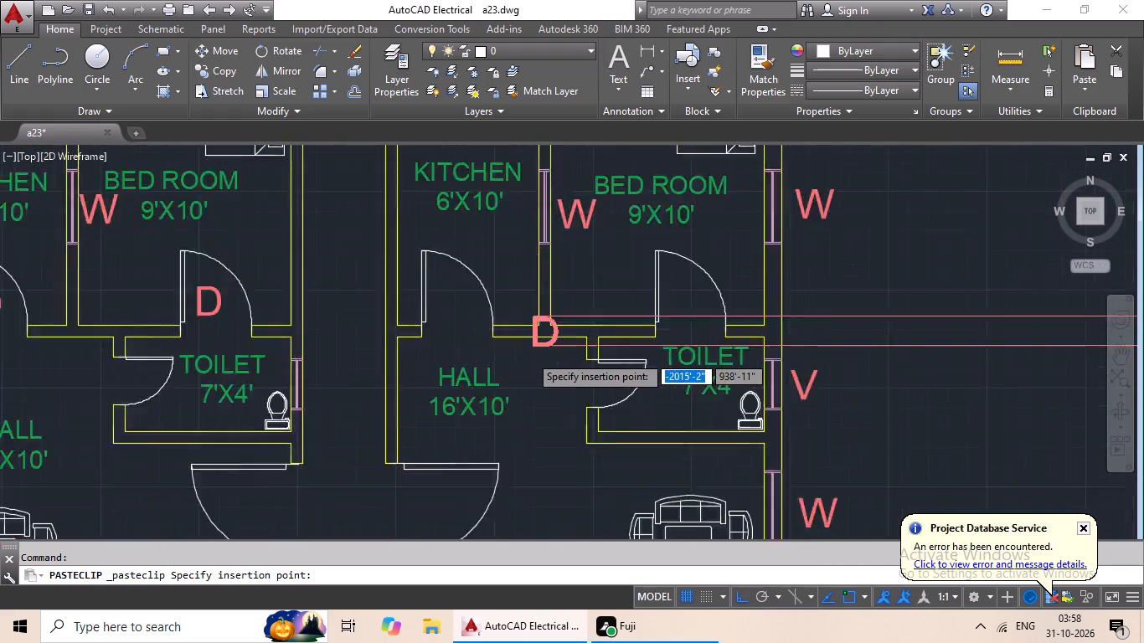
left_click(389, 311)
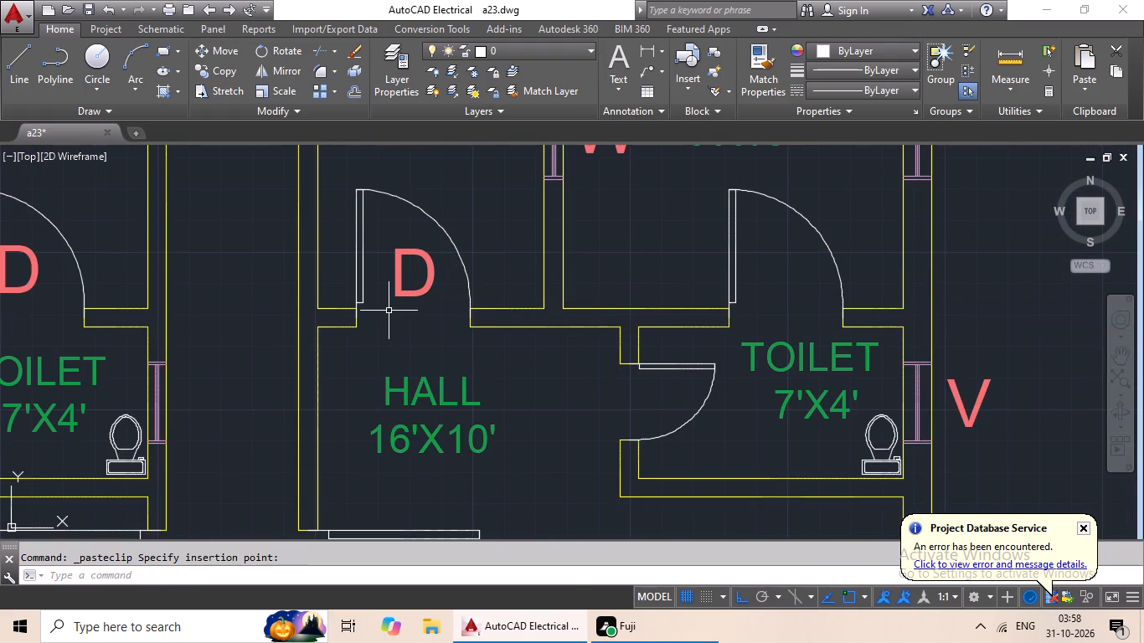
Paste a D label inside the swing of the third-row right flat's bedroom door.
key("ctrl+v")
middle_click_drag(720, 300, 494, 349)
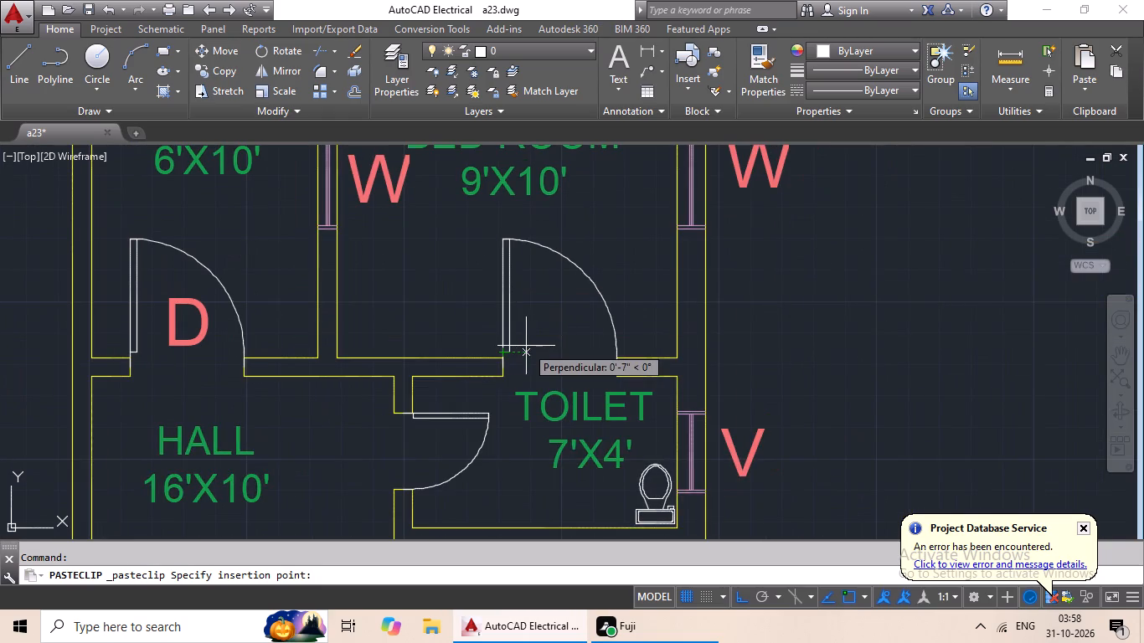
scroll(526, 346, "down", 3)
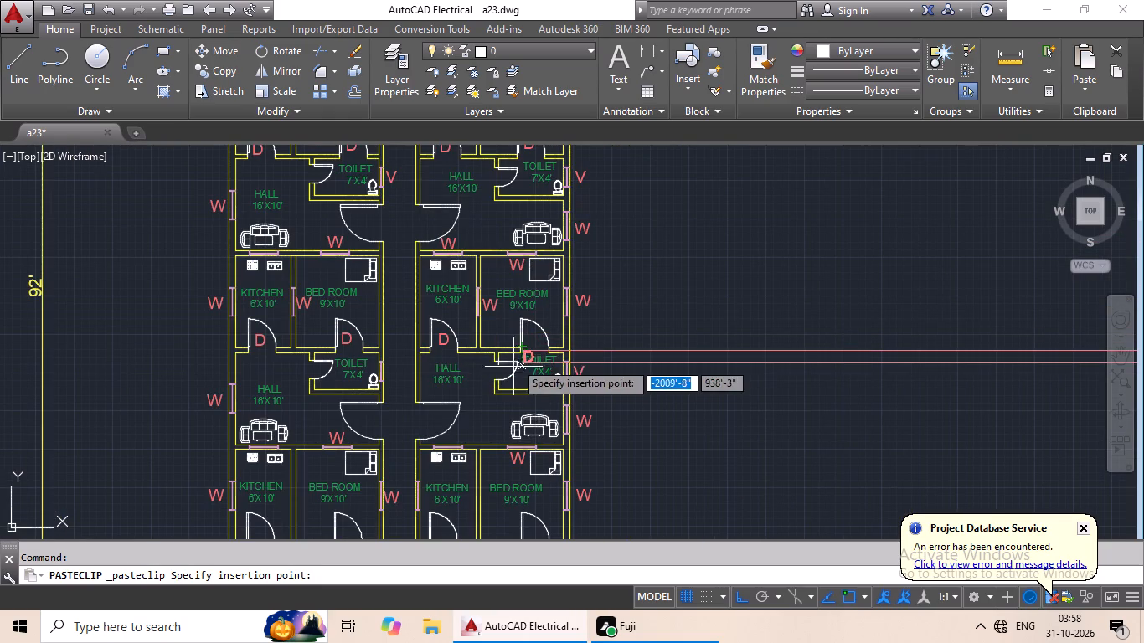
scroll(520, 370, "up", 3)
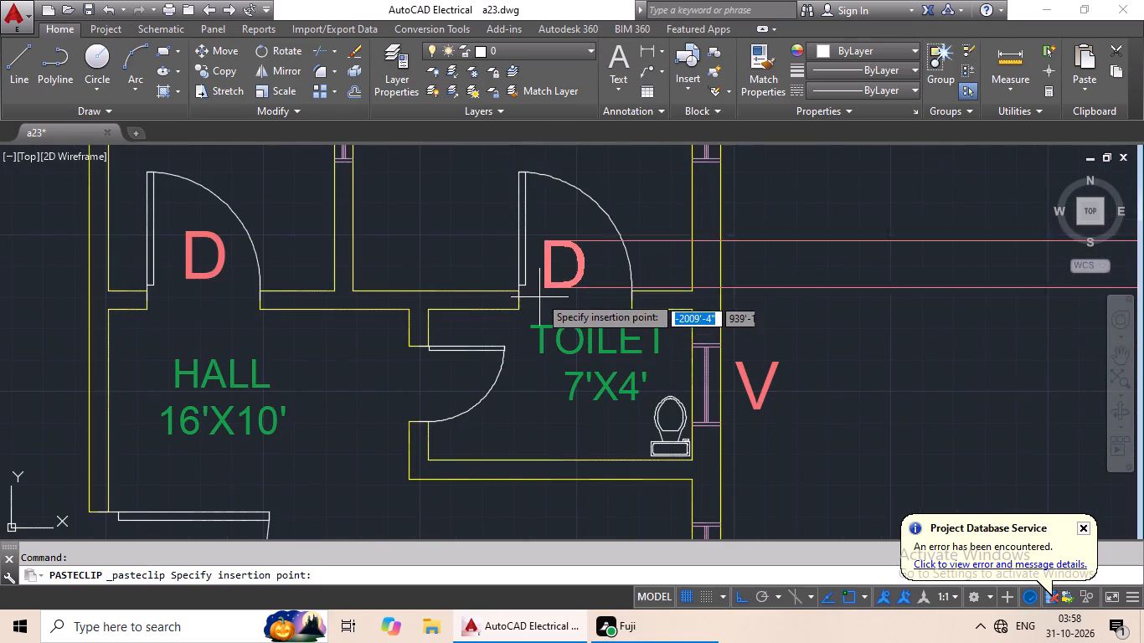
left_click(546, 290)
Paste a D label inside the swing of the bottom-row left flat's kitchen door.
scroll(547, 290, "down", 3)
middle_click_drag(531, 305, 528, 297)
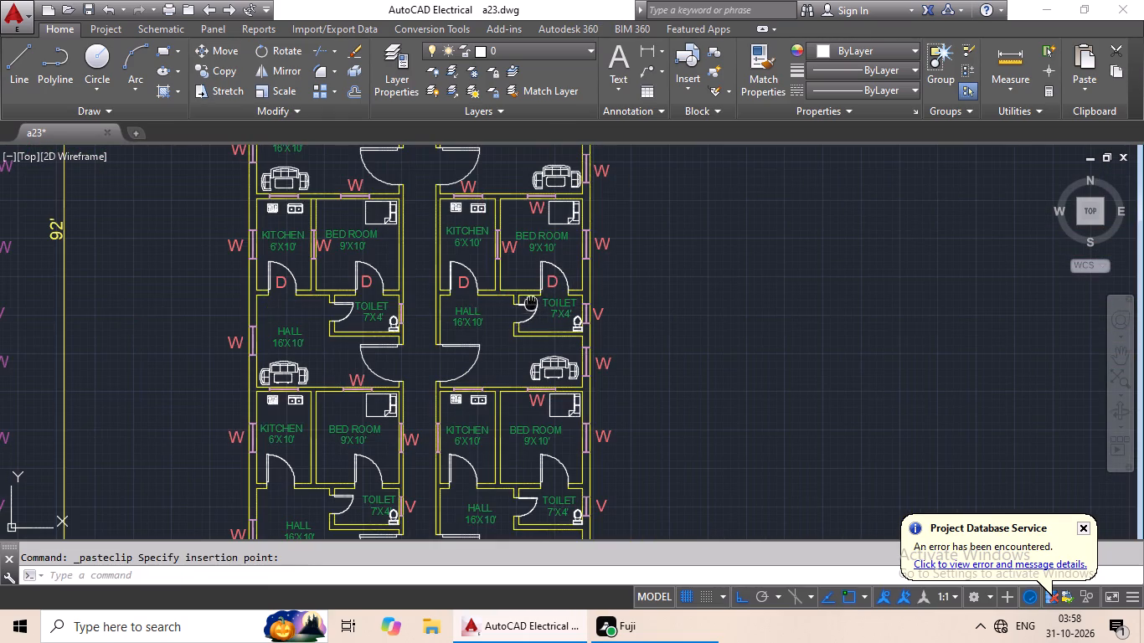
middle_click_drag(528, 297, 490, 223)
middle_click_drag(440, 295, 442, 270)
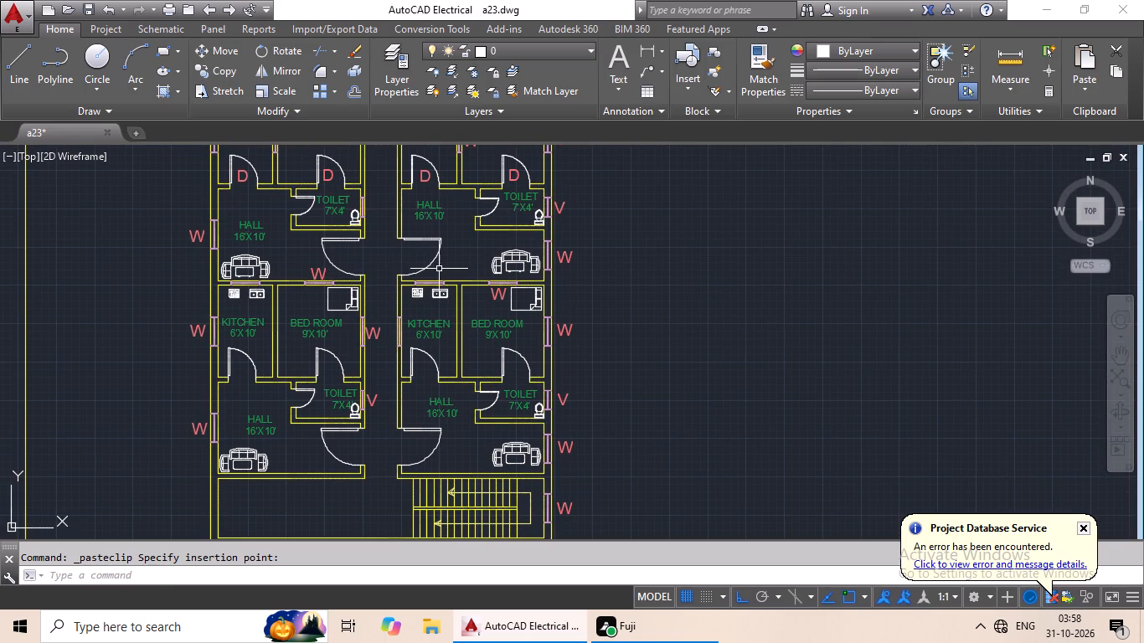
key("ctrl+v")
middle_click_drag(423, 356, 436, 296)
scroll(232, 317, "up", 2)
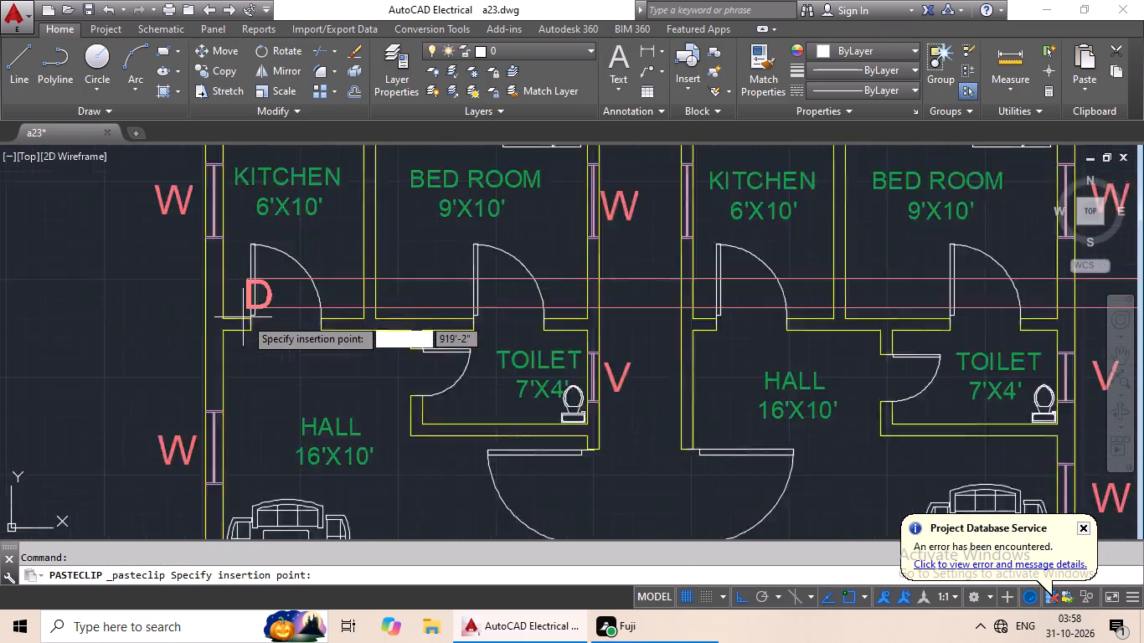
scroll(245, 317, "up", 2)
left_click(299, 325)
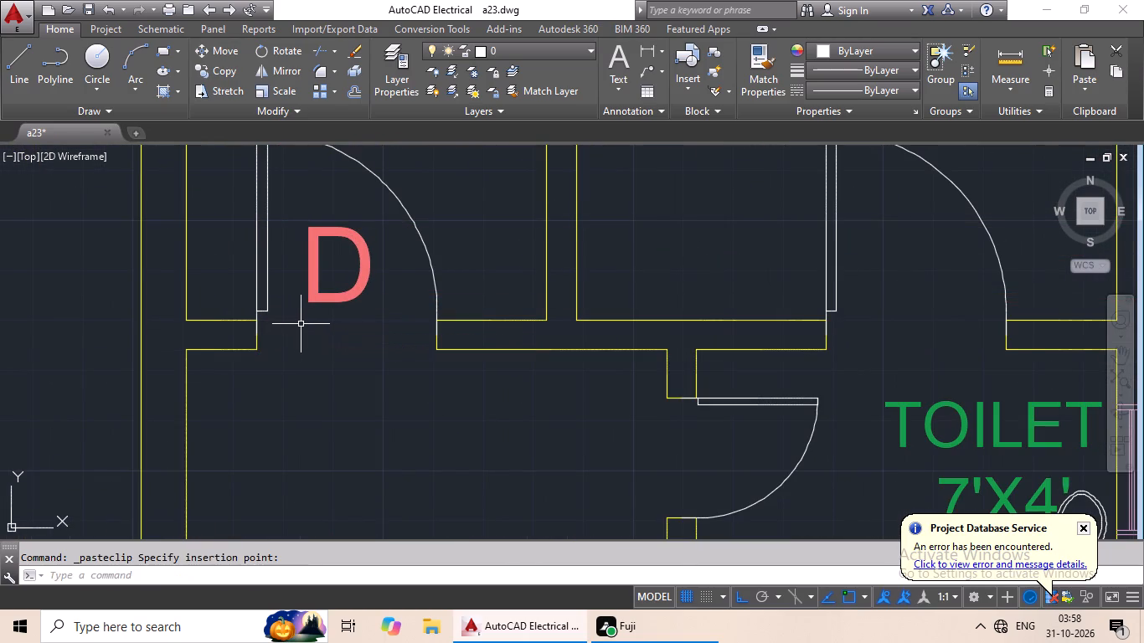
Paste a D label inside the swing of the bottom-row left flat's bedroom door.
key("ctrl+v")
scroll(414, 333, "down", 1, "ctrl")
middle_click_drag(415, 334, 220, 333)
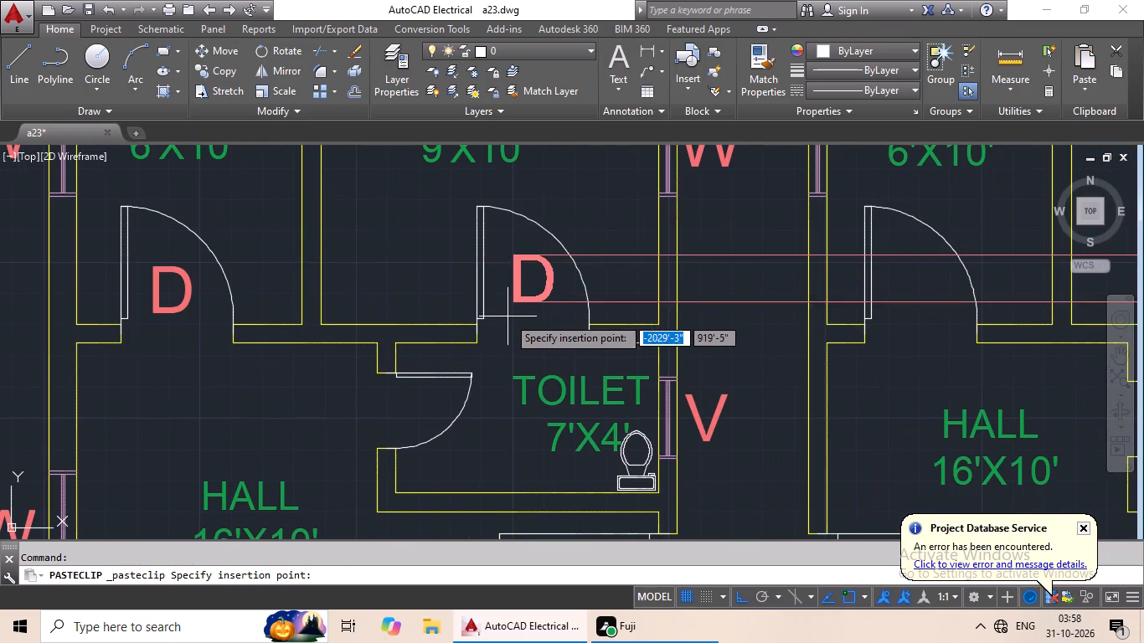
left_click(508, 316)
Paste a D label inside the swing of the bottom-row right flat's kitchen door.
middle_click_drag(533, 328, 393, 350)
key("ctrl+v")
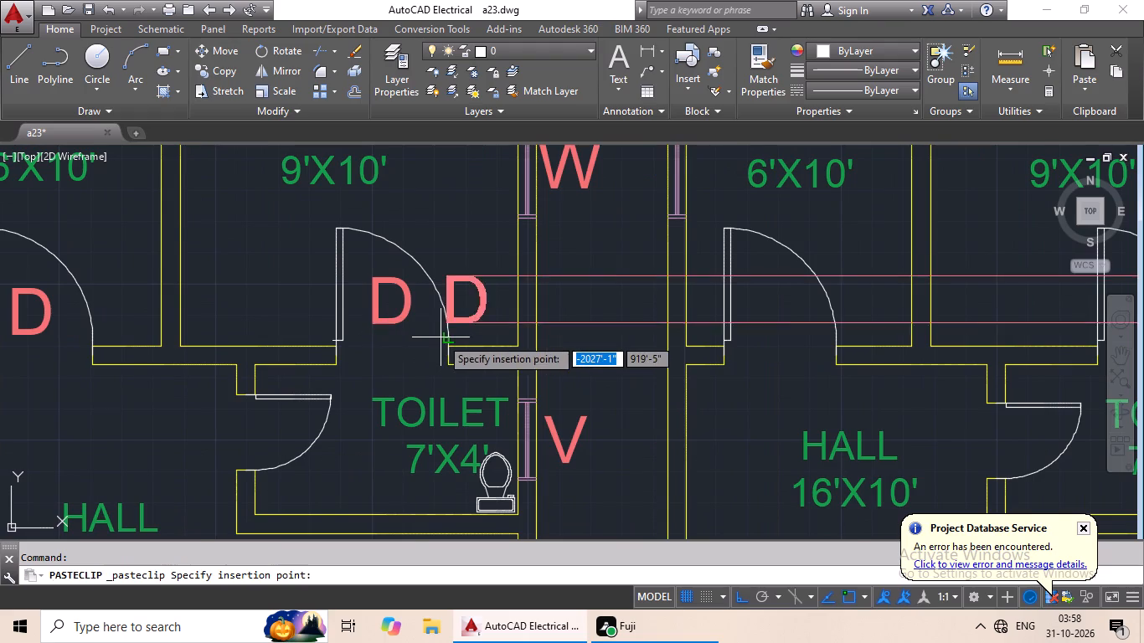
scroll(441, 337, "down", 1, "ctrl")
middle_click_drag(441, 337, 301, 349)
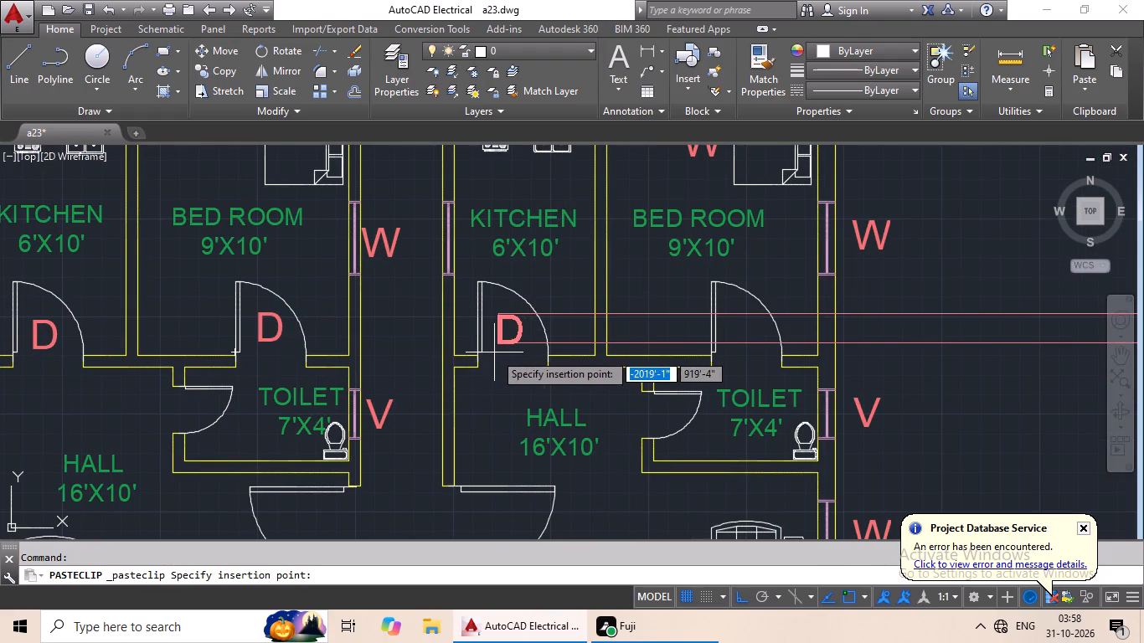
left_click(494, 352)
Paste a D label inside the swing of the bottom-row right flat's bedroom door.
key("ctrl+v")
scroll(495, 354, "down", 1, "ctrl")
middle_click_drag(492, 356, 301, 360)
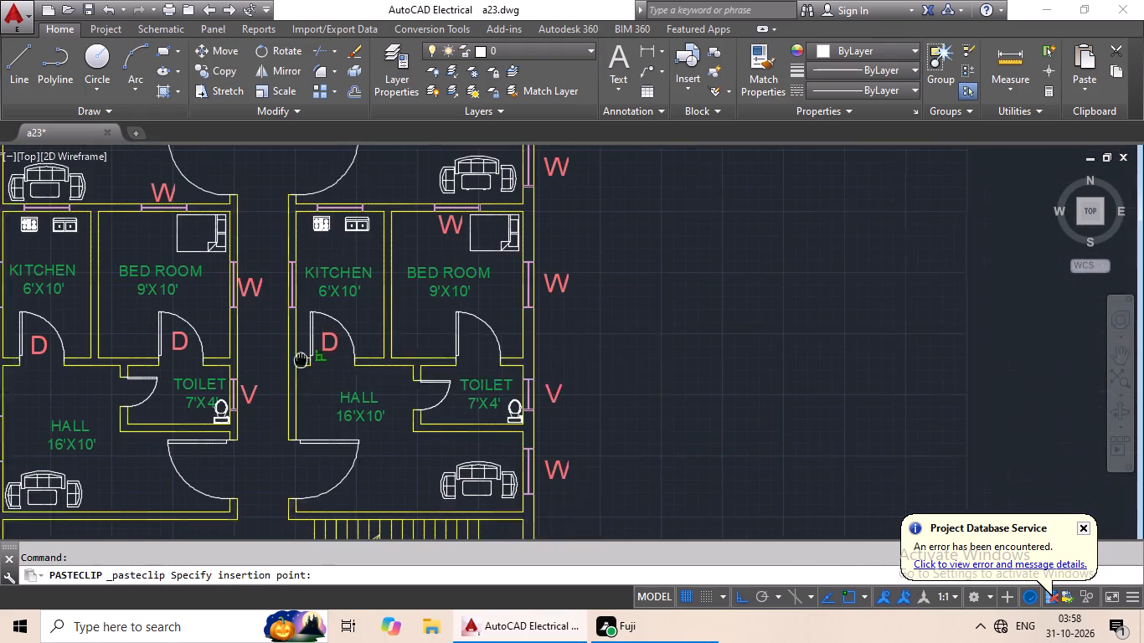
scroll(473, 358, "up", 2)
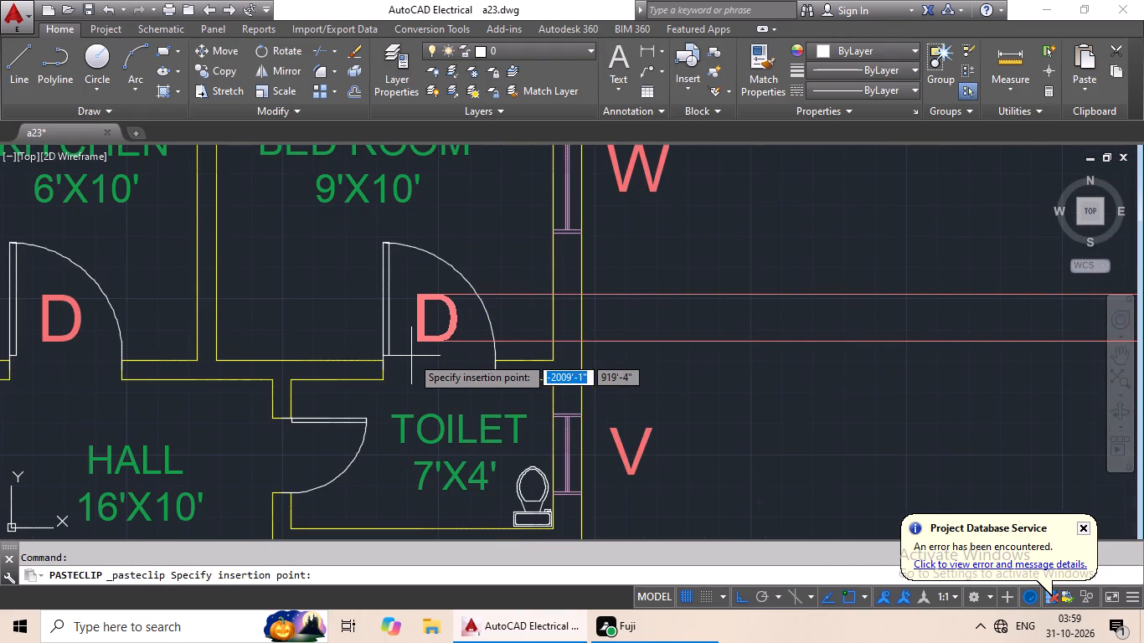
left_click(411, 356)
Change the text of the spare D label beside the top-row right flat to D1.
scroll(467, 370, "down", 1)
middle_click_drag(467, 369, 469, 306)
scroll(446, 354, "down", 2)
middle_click_drag(444, 367, 457, 324)
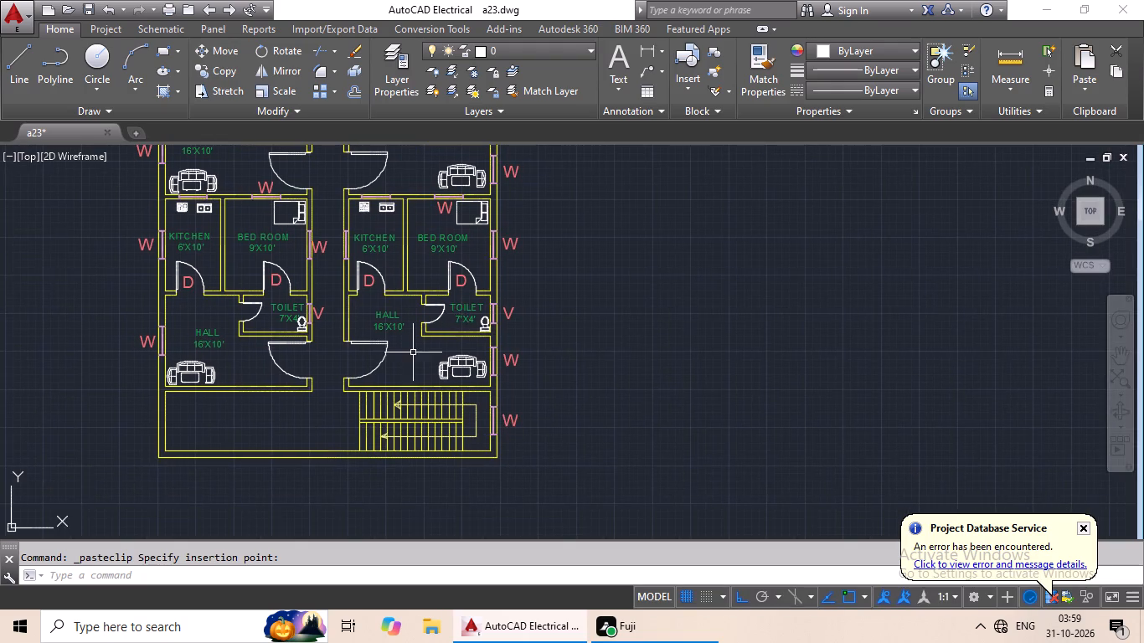
middle_click_drag(396, 332, 384, 419)
middle_click_drag(385, 352, 371, 439)
middle_click_drag(367, 407, 364, 423)
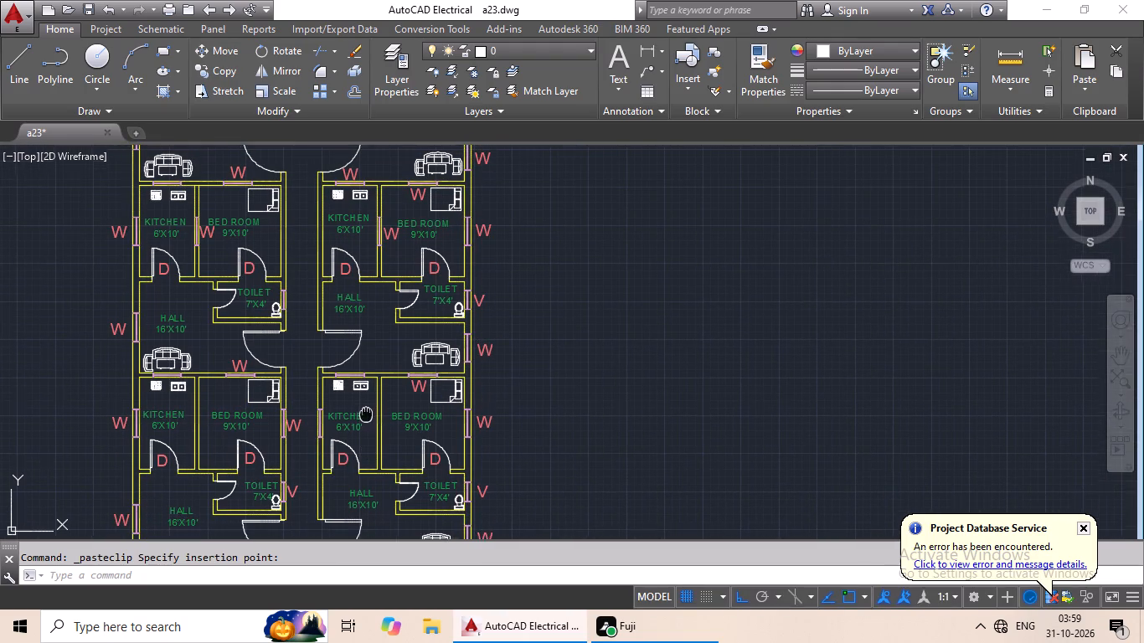
middle_click_drag(364, 423, 364, 425)
middle_click_drag(371, 355, 368, 433)
middle_click_drag(364, 341, 352, 420)
middle_click_drag(360, 353, 340, 420)
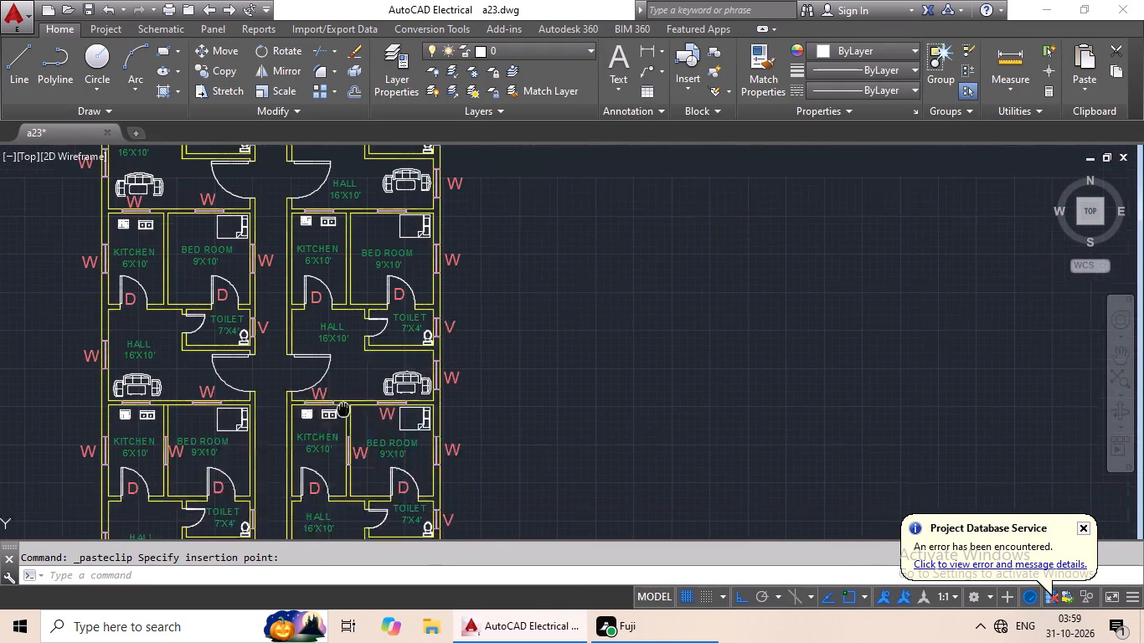
middle_click_drag(340, 420, 339, 424)
middle_click_drag(353, 362, 330, 424)
middle_click_drag(493, 314, 461, 387)
middle_click_drag(476, 318, 455, 368)
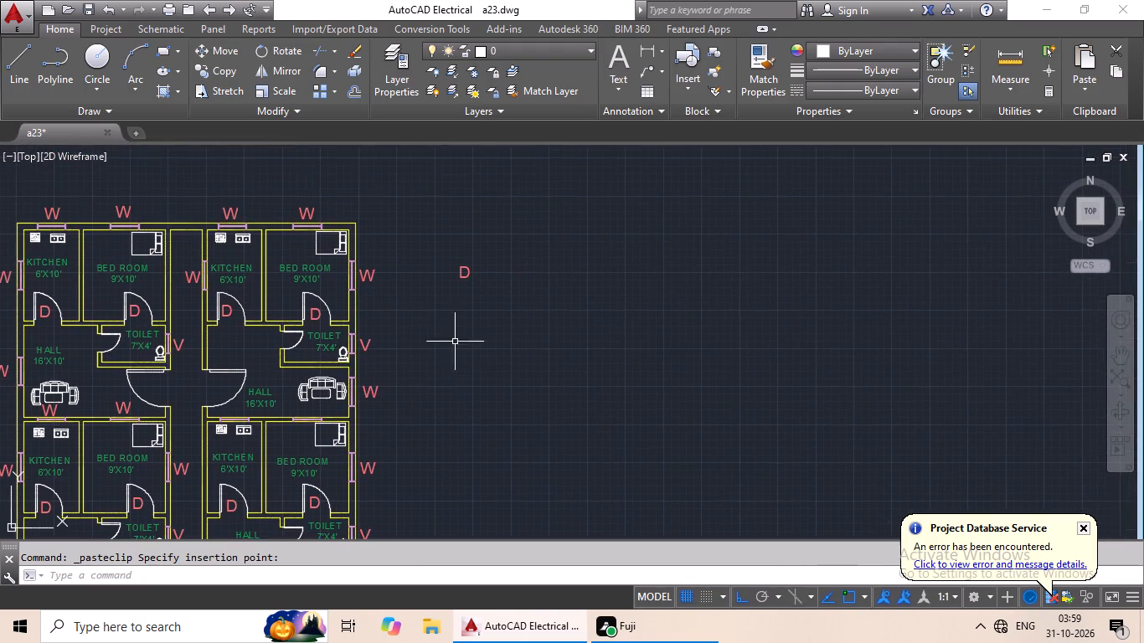
scroll(454, 272, "up", 3)
double_click(471, 268)
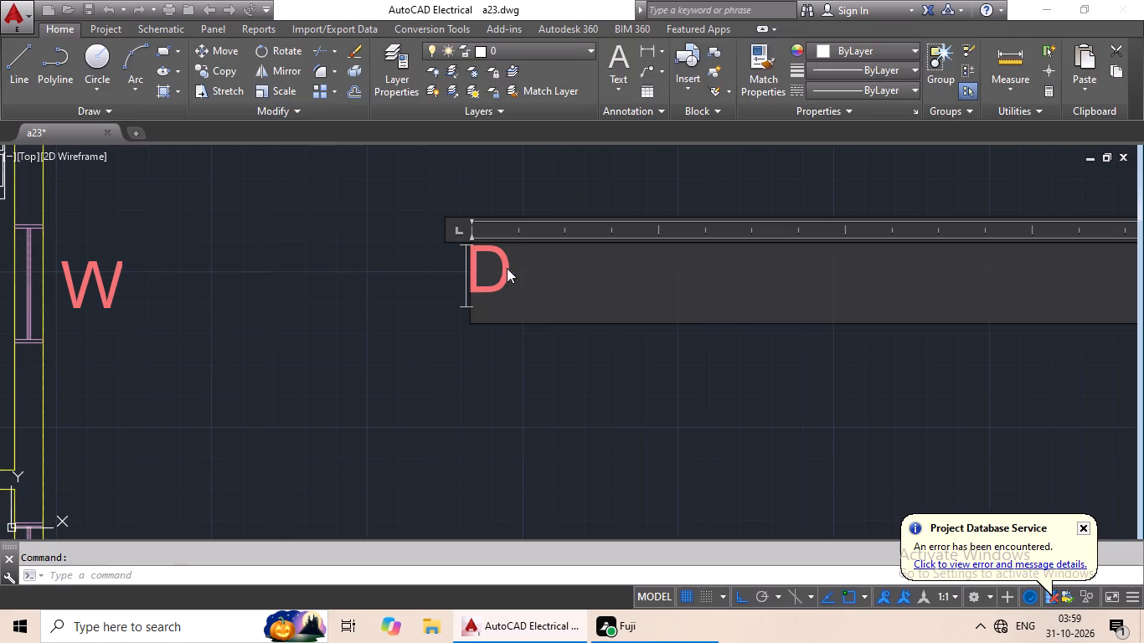
left_click(521, 268)
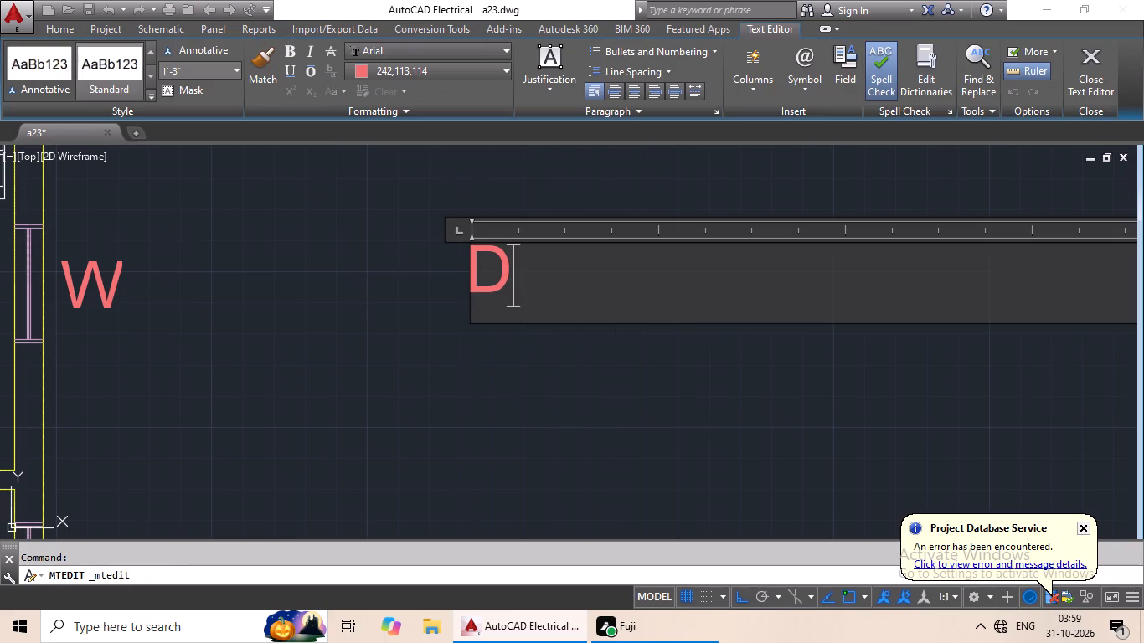
key("1")
left_click(476, 393)
Copy the spare D1 label and paste it at the top-row right flat's toilet door.
left_click(504, 263)
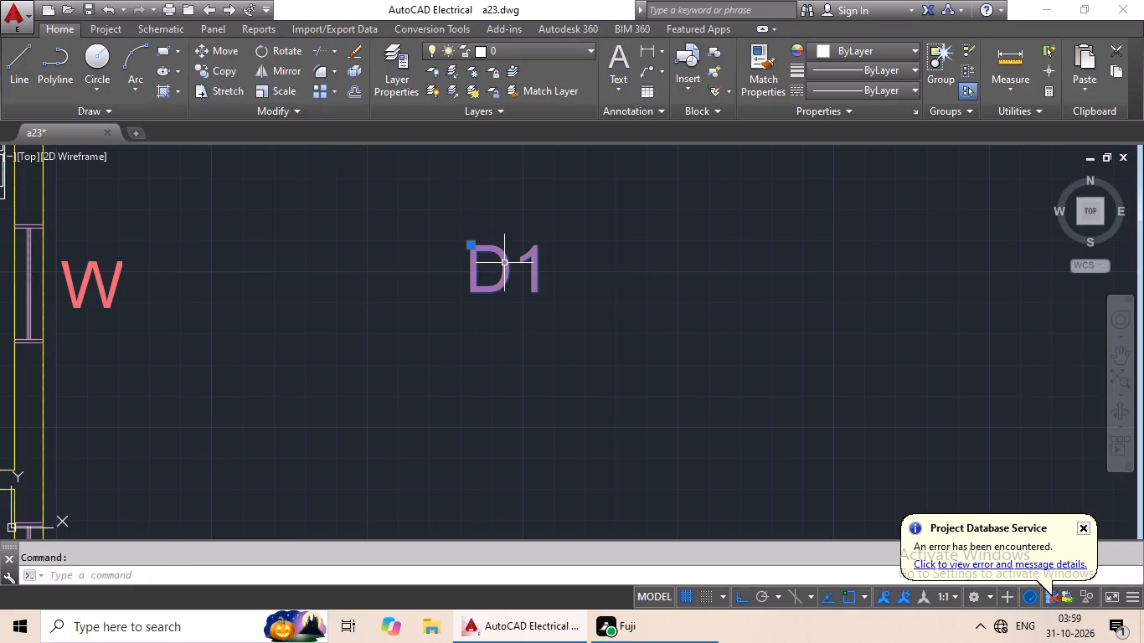
key("ctrl+c")
key("ctrl+v")
scroll(492, 284, "down", 3, "ctrl")
middle_click_drag(456, 317, 518, 310)
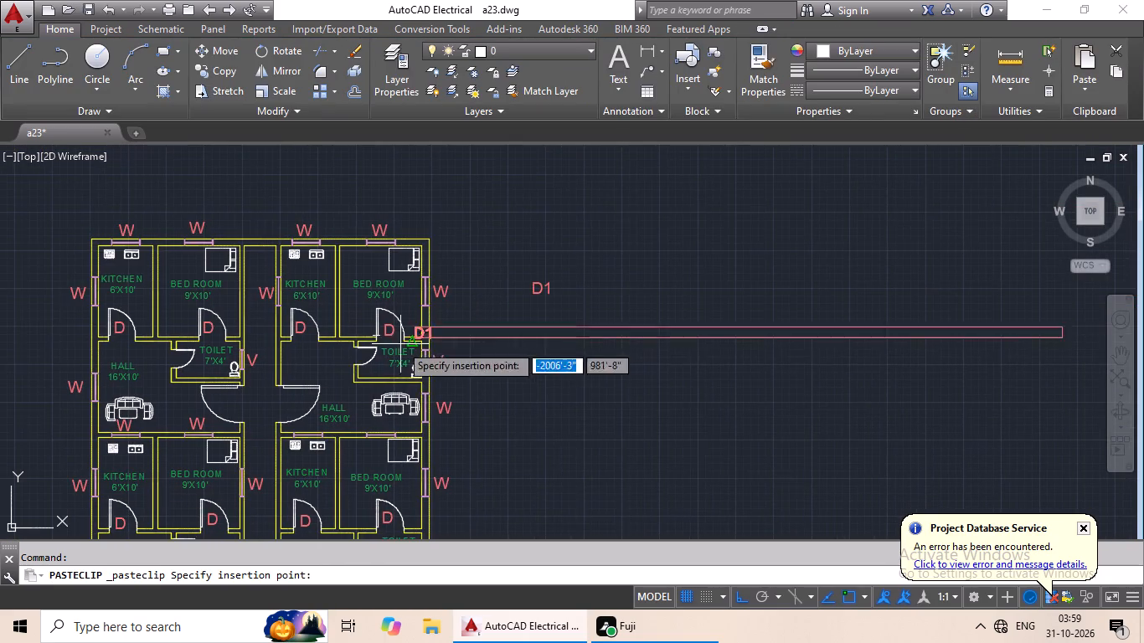
middle_click_drag(356, 362, 391, 313)
scroll(393, 313, "up", 4)
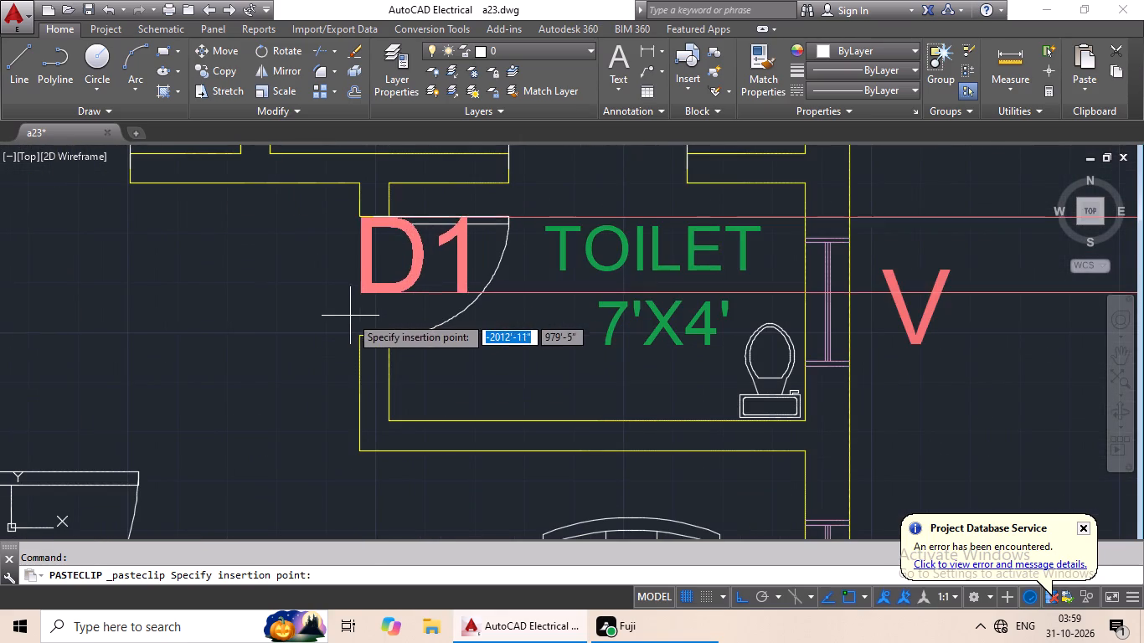
left_click(331, 327)
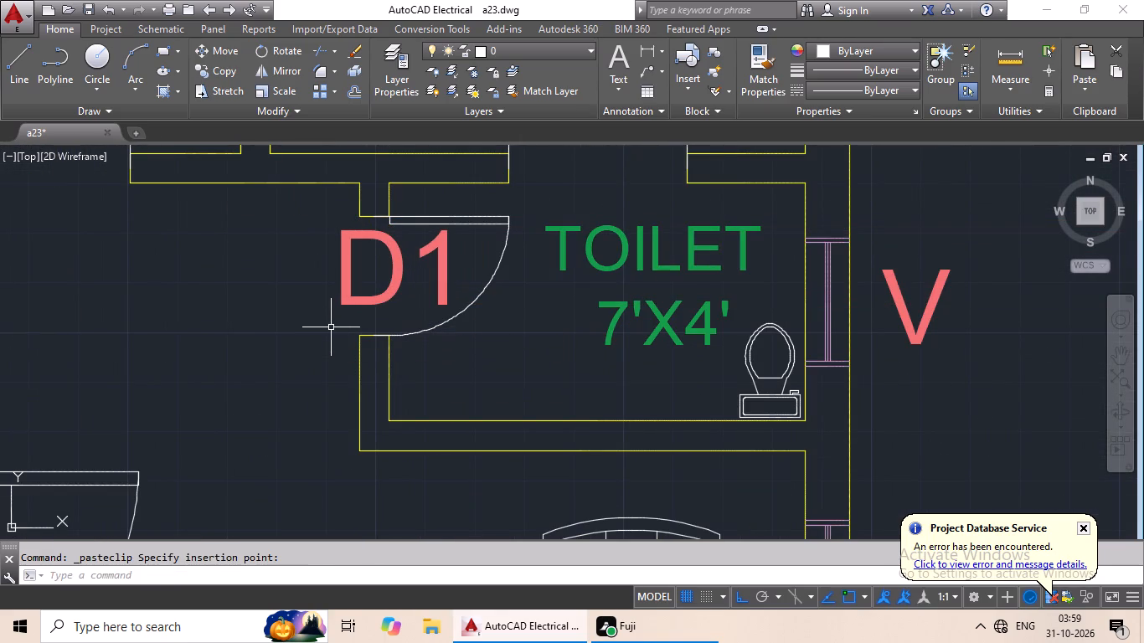
Paste a D1 label at the toilet door of the top-row left flat.
key("ctrl+v")
scroll(366, 342, "down", 2, "ctrl")
middle_click_drag(350, 354, 456, 304)
middle_click_drag(388, 368, 500, 329)
middle_click_drag(279, 373, 330, 385)
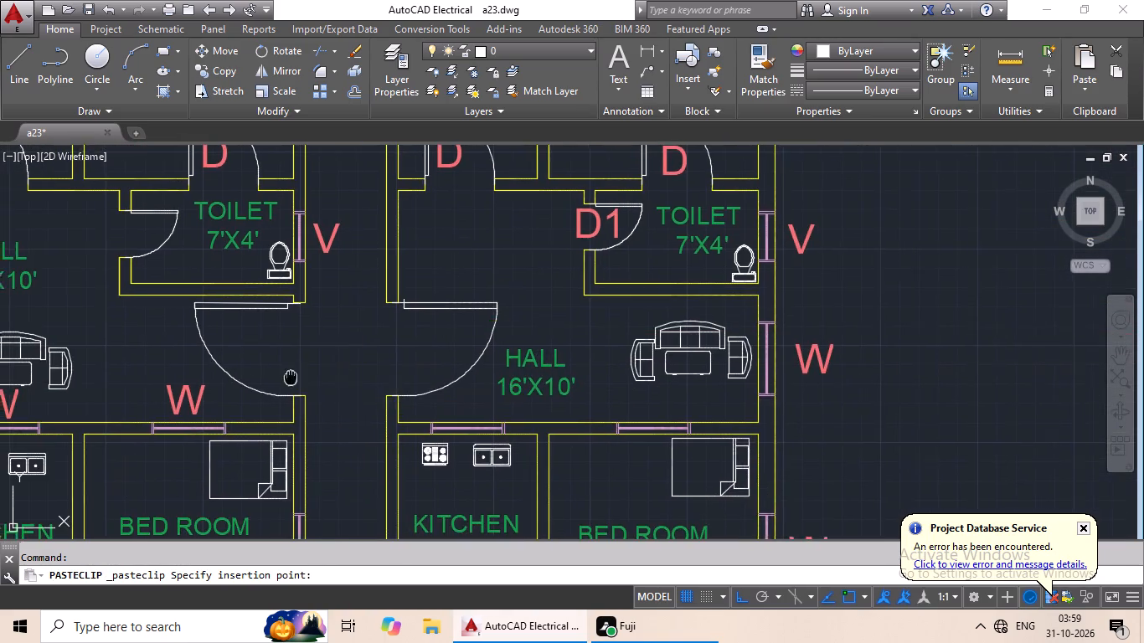
middle_click_drag(330, 385, 443, 378)
scroll(207, 261, "up", 2)
middle_click_drag(271, 273, 263, 369)
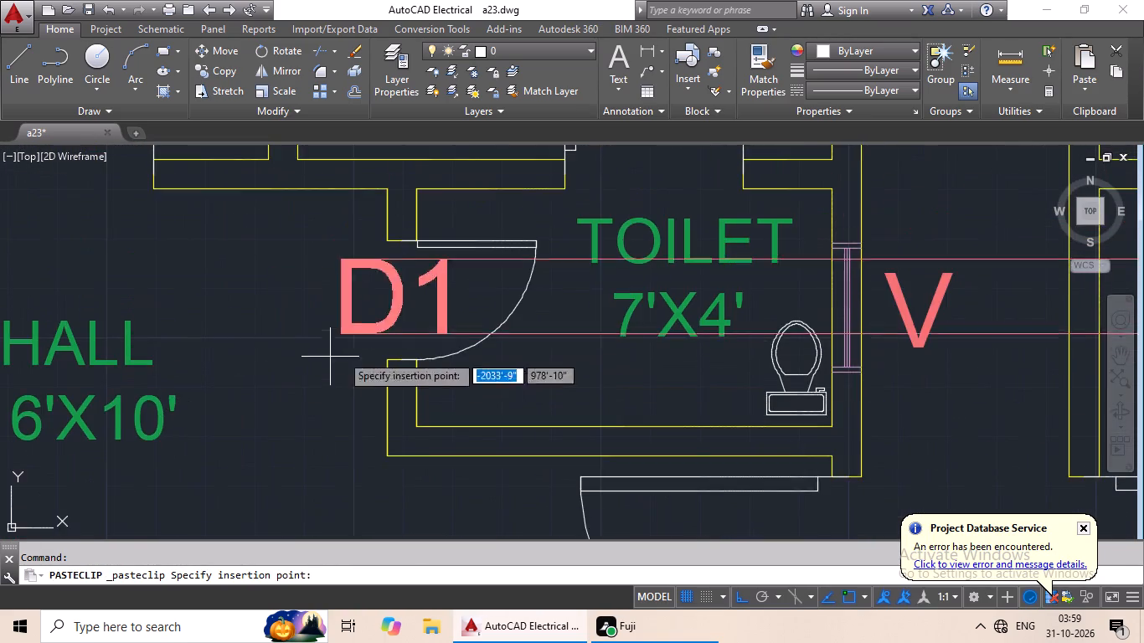
scroll(375, 338, "up", 1)
left_click(333, 366)
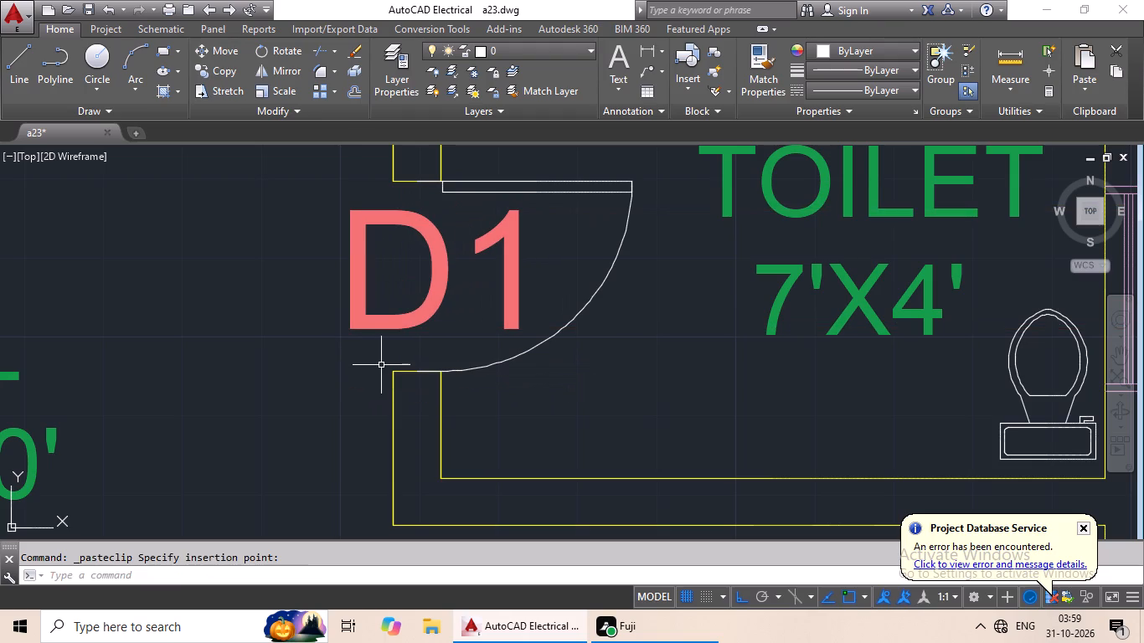
Paste a D1 label at the toilet door of the second-row left flat.
key("ctrl+v")
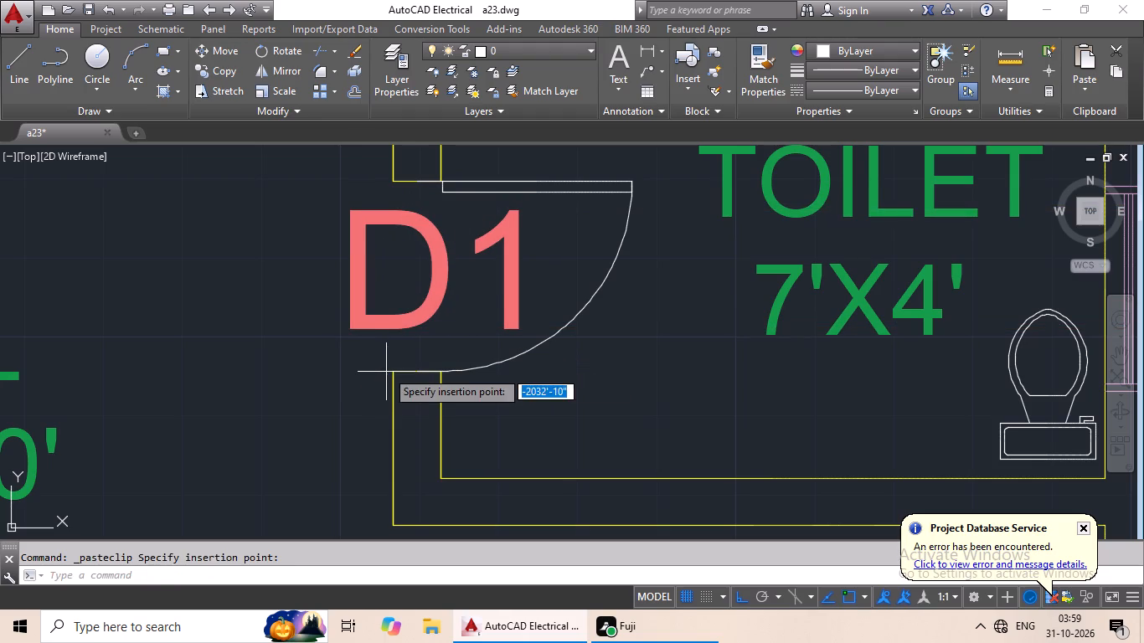
scroll(386, 395, "down", 2)
middle_click_drag(386, 395, 391, 290)
scroll(408, 345, "down", 1)
middle_click_drag(406, 365, 421, 291)
scroll(466, 336, "down", 1)
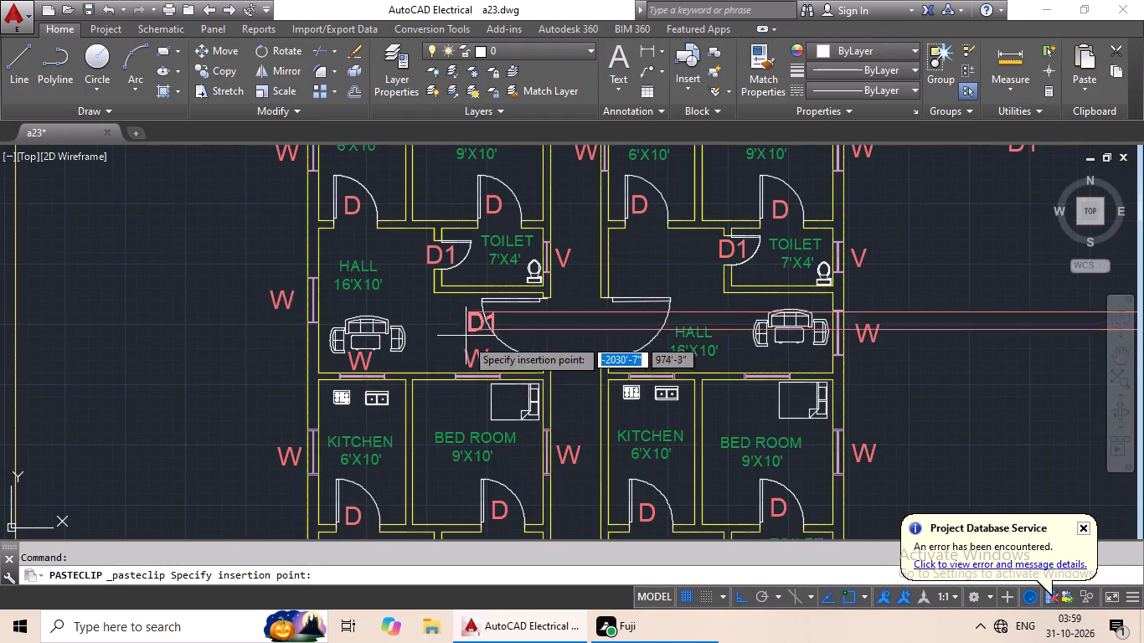
middle_click_drag(466, 347, 351, 349)
middle_click_drag(447, 355, 393, 371)
middle_click_drag(497, 356, 446, 267)
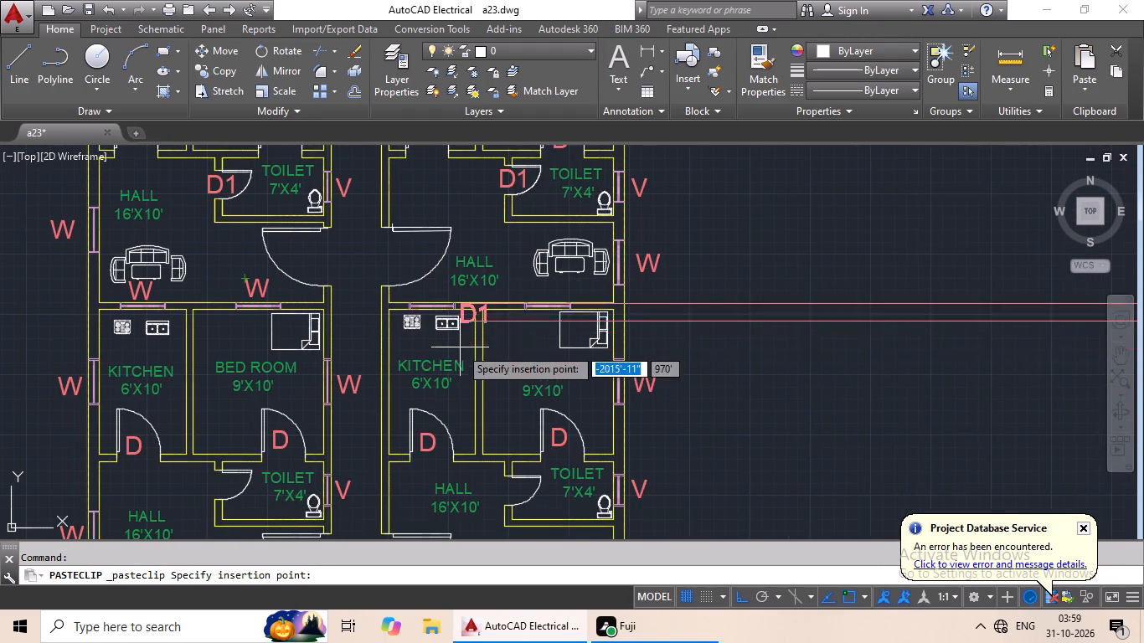
middle_click_drag(461, 360, 456, 254)
scroll(217, 384, "up", 5)
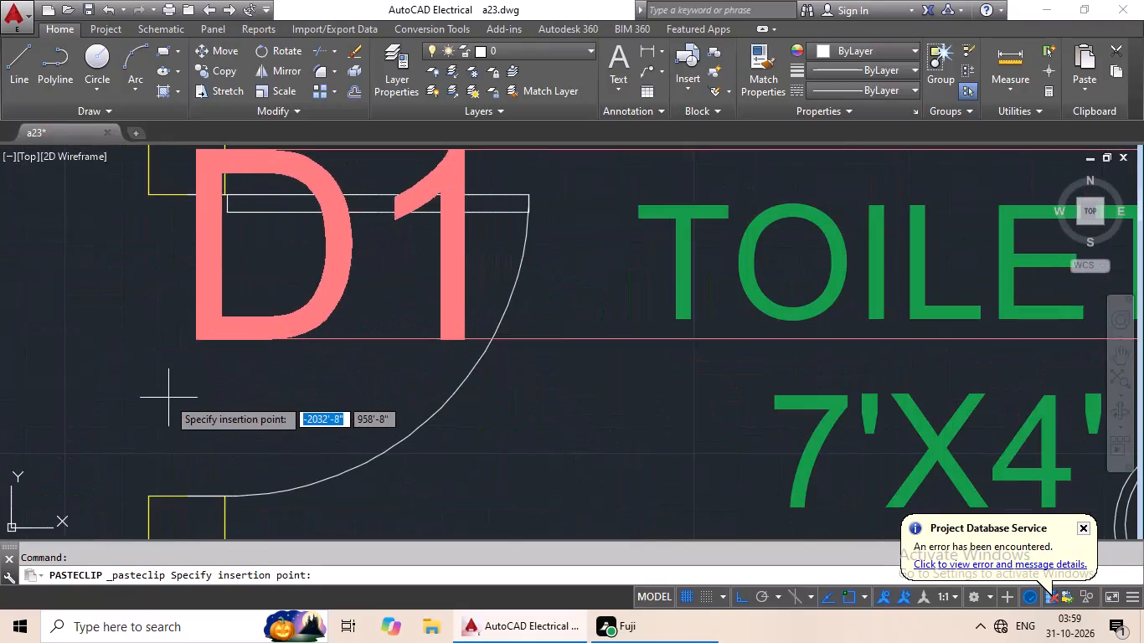
scroll(137, 417, "down", 2)
left_click(104, 443)
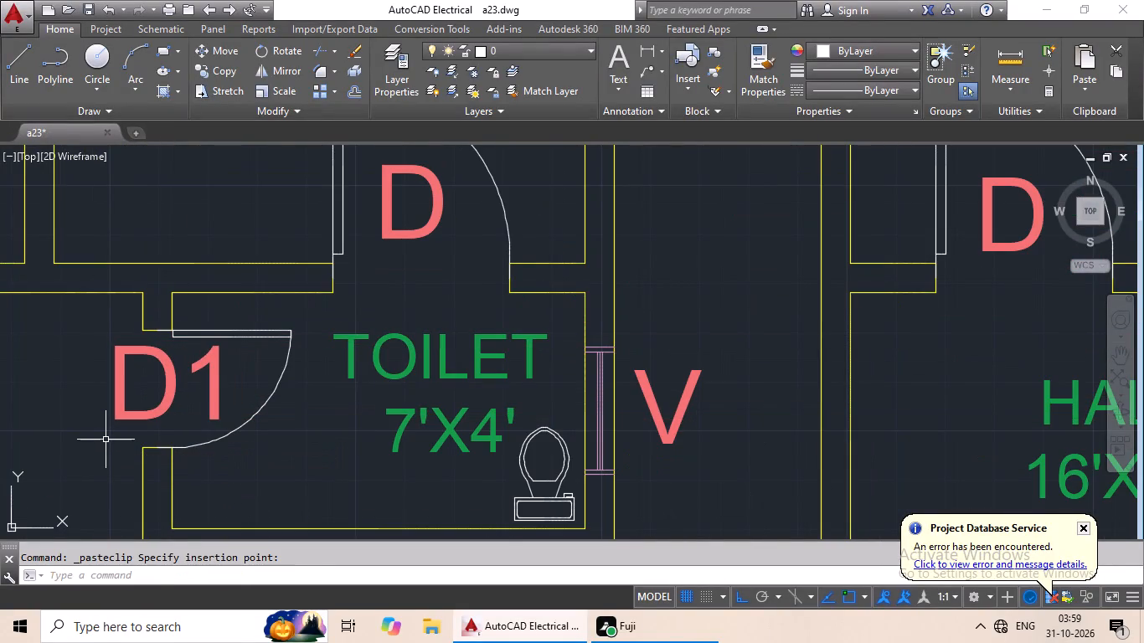
Paste a D1 label at the toilet door of the second-row right flat.
key("ctrl+v")
scroll(319, 412, "down", 2, "ctrl")
middle_click_drag(372, 429, 224, 392)
middle_click_drag(425, 391, 297, 391)
scroll(464, 385, "up", 3)
left_click(329, 433)
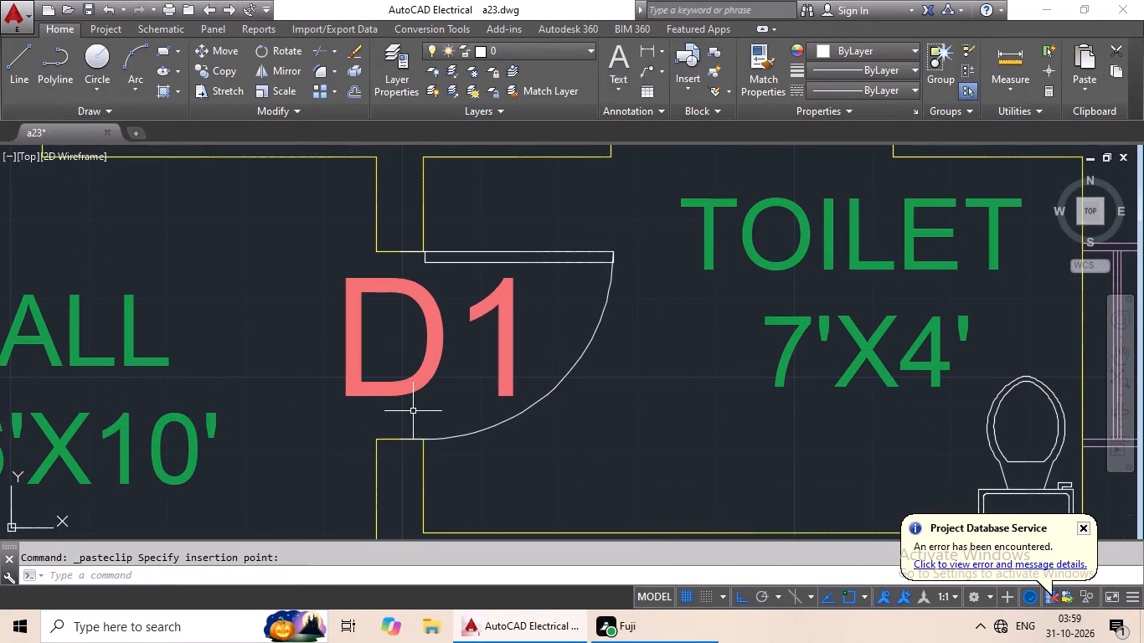
Paste a D1 label at the toilet door of the third-row right flat.
key("ctrl+v")
scroll(453, 423, "down", 3, "ctrl")
middle_click_drag(453, 427, 461, 261)
scroll(461, 369, "down", 2)
middle_click_drag(461, 383, 485, 270)
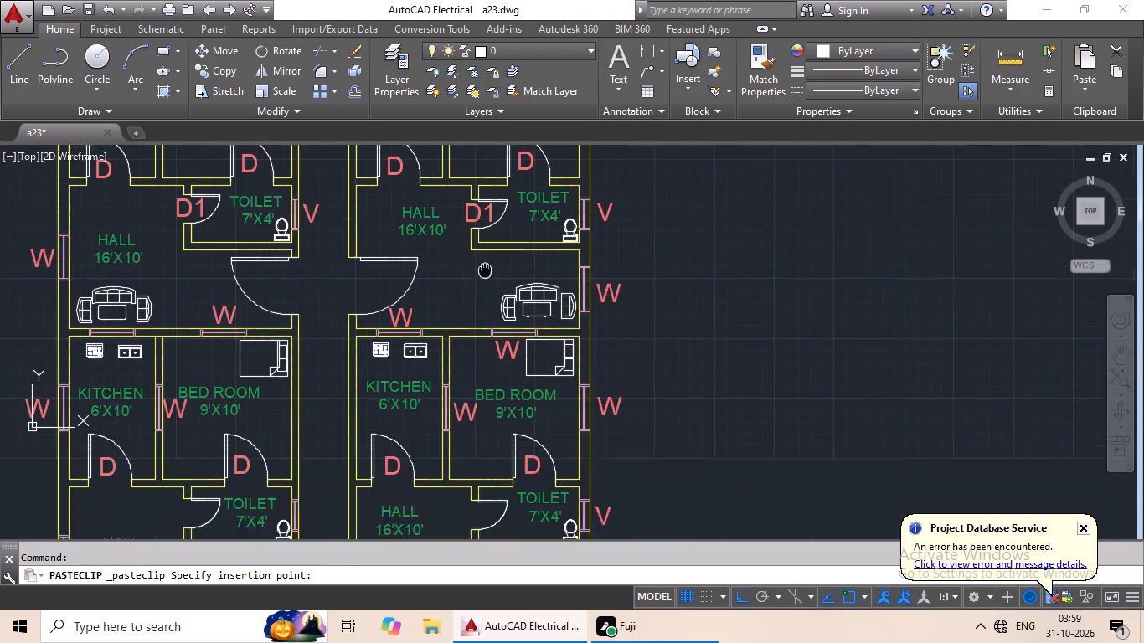
middle_click_drag(463, 362, 520, 264)
middle_click_drag(477, 339, 482, 254)
scroll(532, 322, "up", 4)
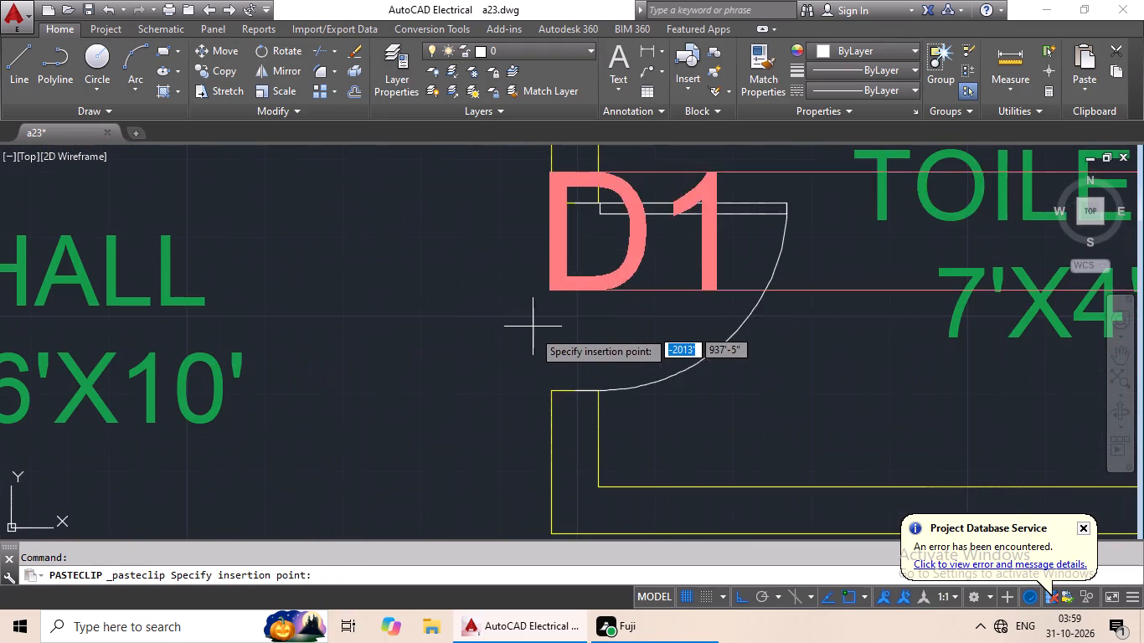
left_click(506, 380)
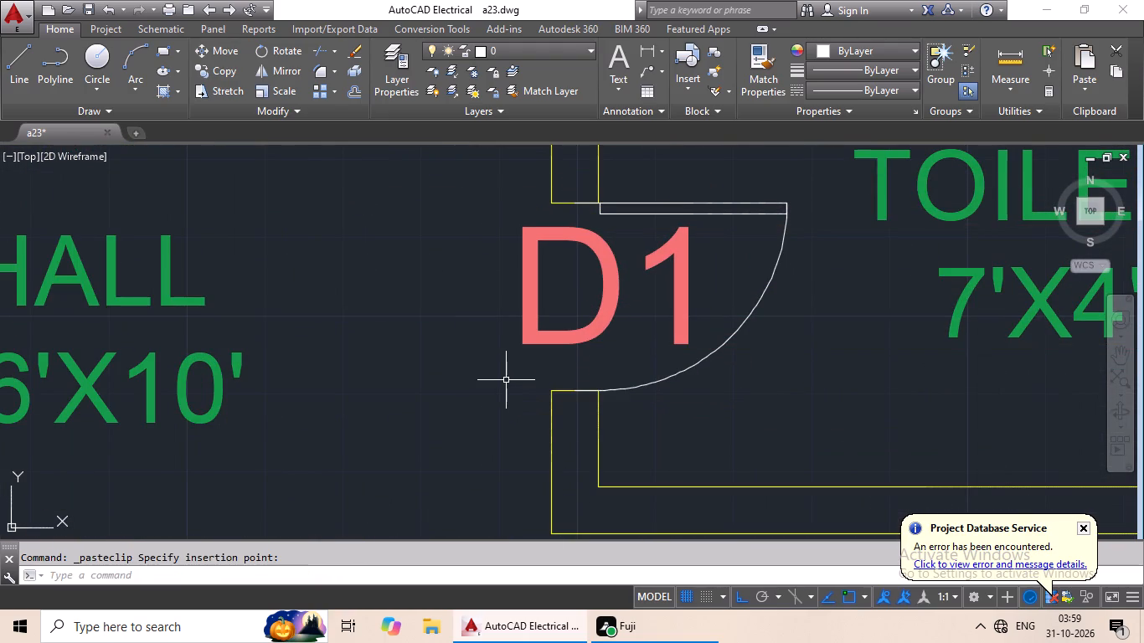
Paste a D1 label at the toilet door of the third-row left flat.
key("ctrl+v")
scroll(520, 373, "down", 3, "ctrl")
middle_click_drag(477, 385, 635, 335)
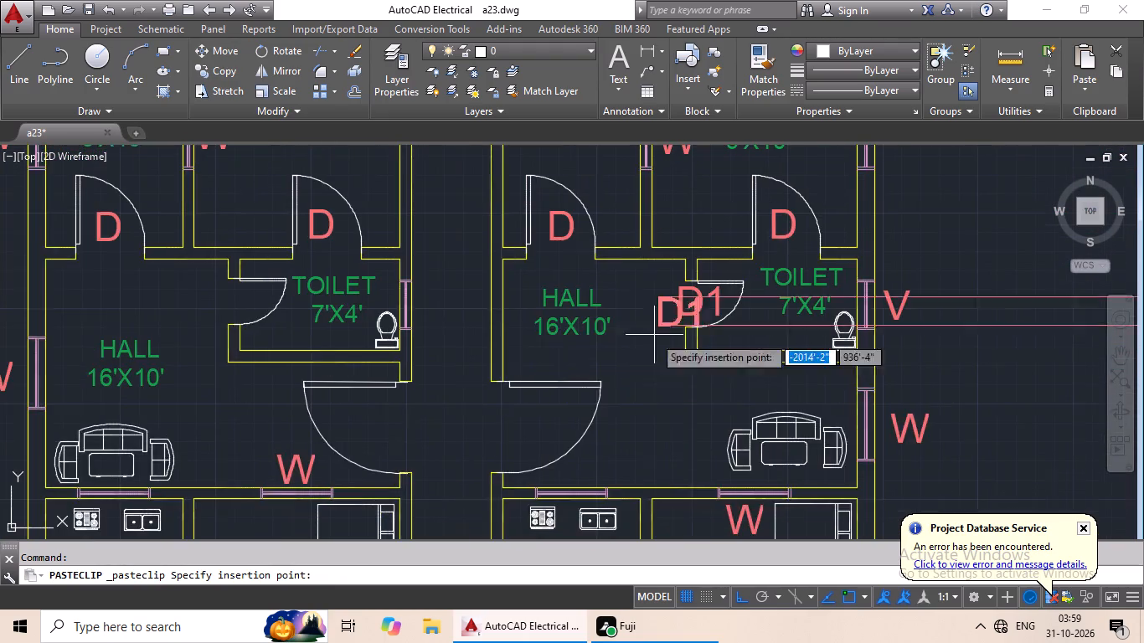
middle_click_drag(524, 370, 663, 380)
scroll(352, 314, "up", 4)
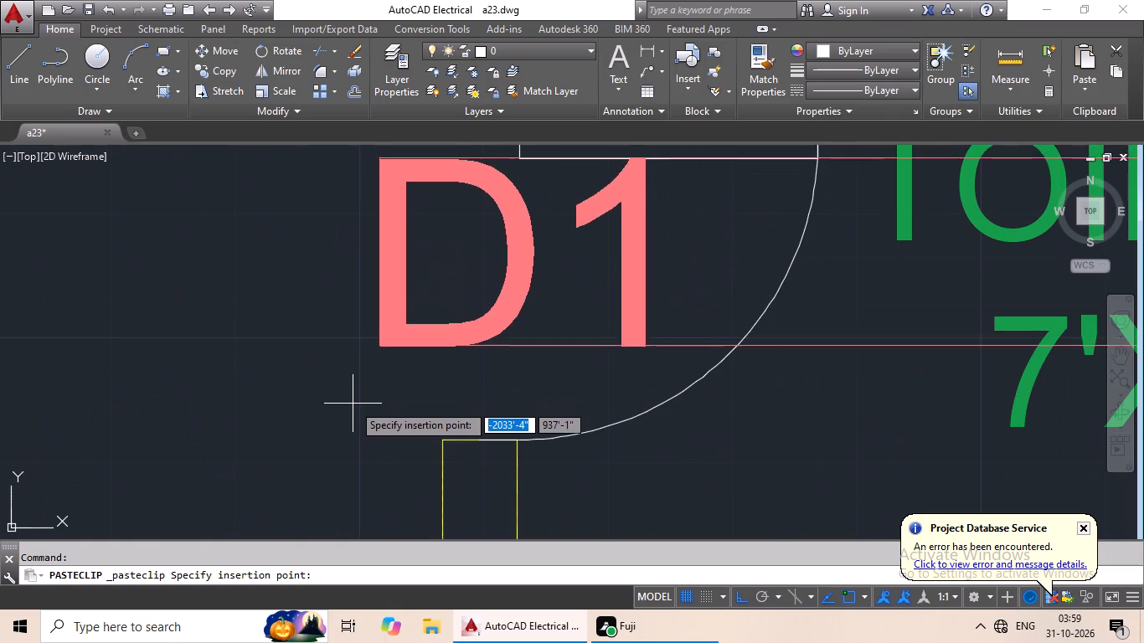
left_click(349, 424)
Paste a D1 label at the toilet door of the bottom-row right flat.
scroll(636, 333, "down", 3)
middle_click_drag(640, 345, 486, 281)
scroll(484, 281, "up", 1)
scroll(542, 302, "down", 2)
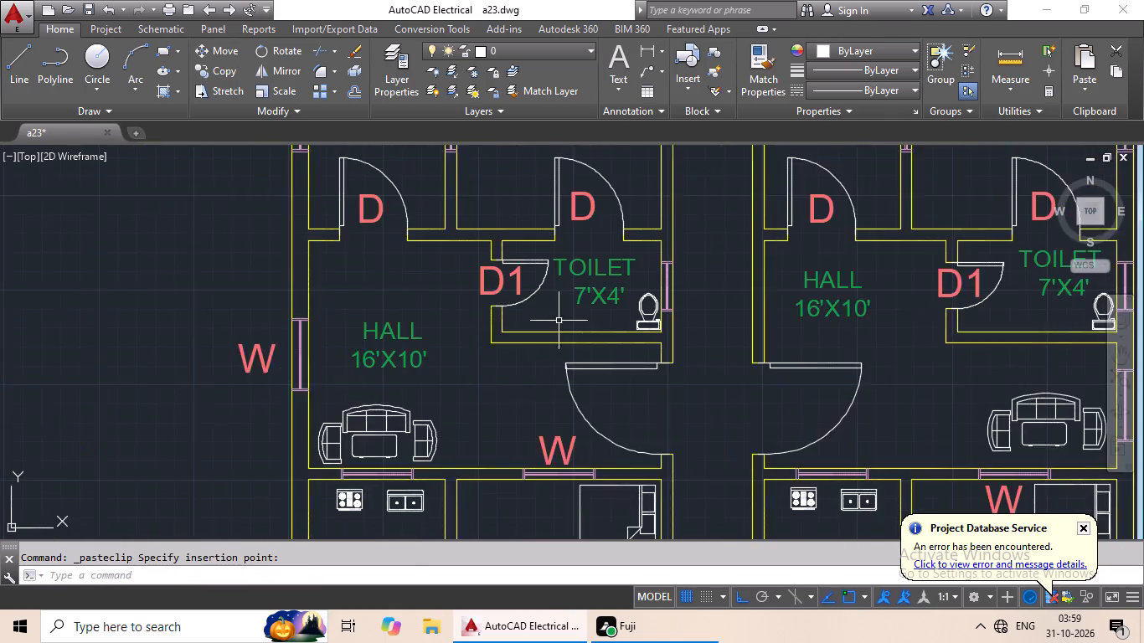
middle_click_drag(557, 319, 439, 260)
middle_click_drag(544, 333, 462, 260)
middle_click_drag(513, 292, 498, 241)
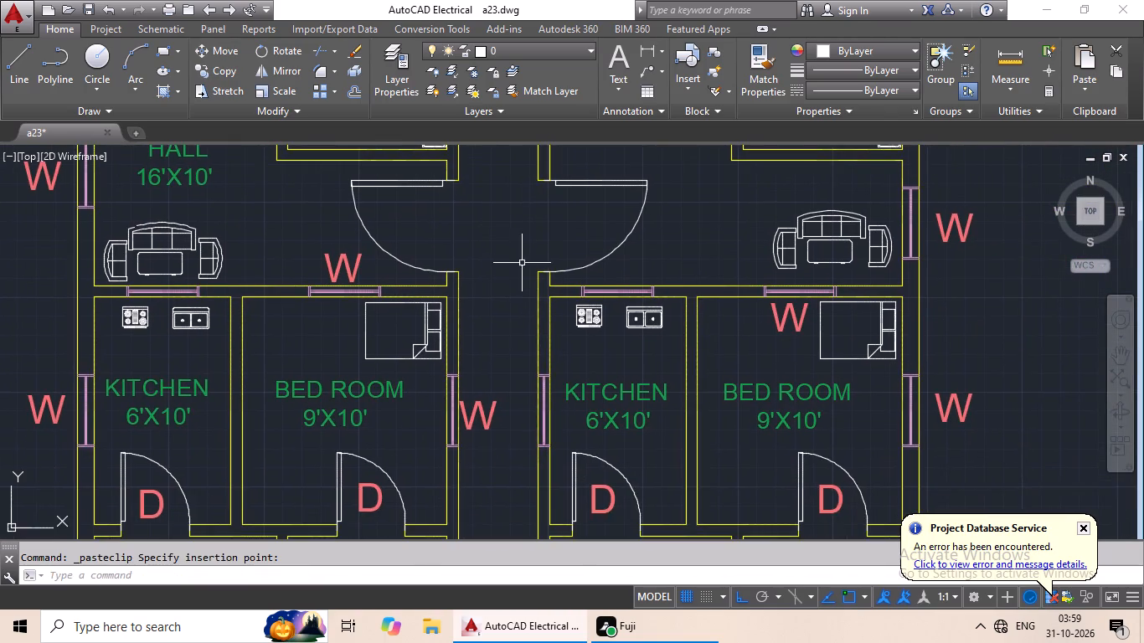
middle_click_drag(522, 266, 508, 164)
scroll(540, 263, "down", 2)
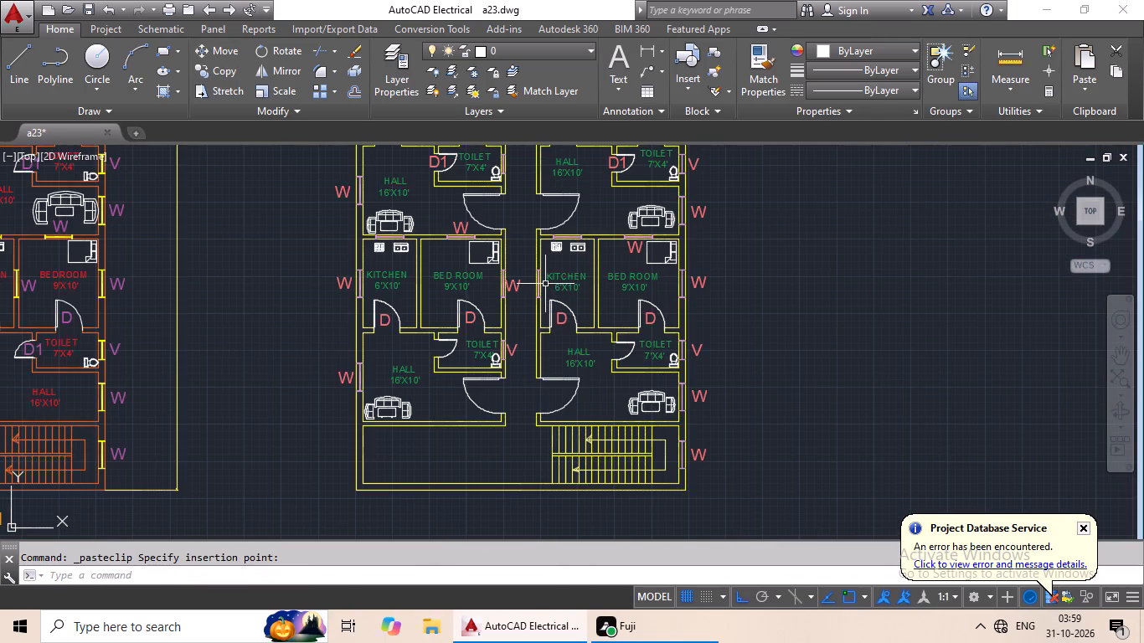
key("ctrl+v")
scroll(605, 357, "up", 5)
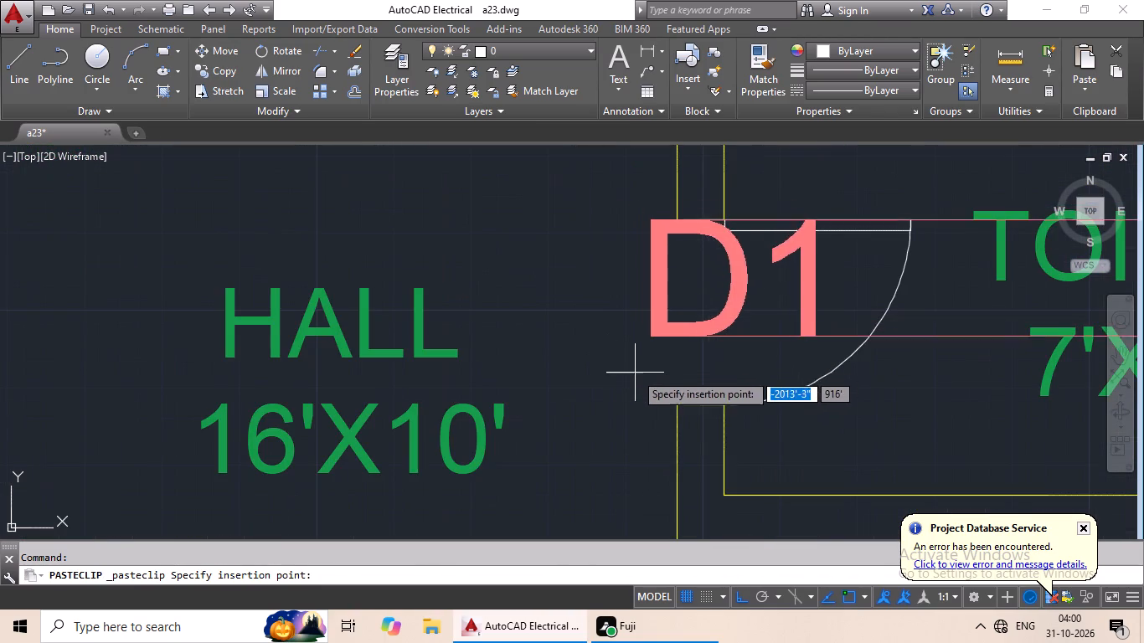
middle_click_drag(654, 385, 487, 378)
left_click(472, 390)
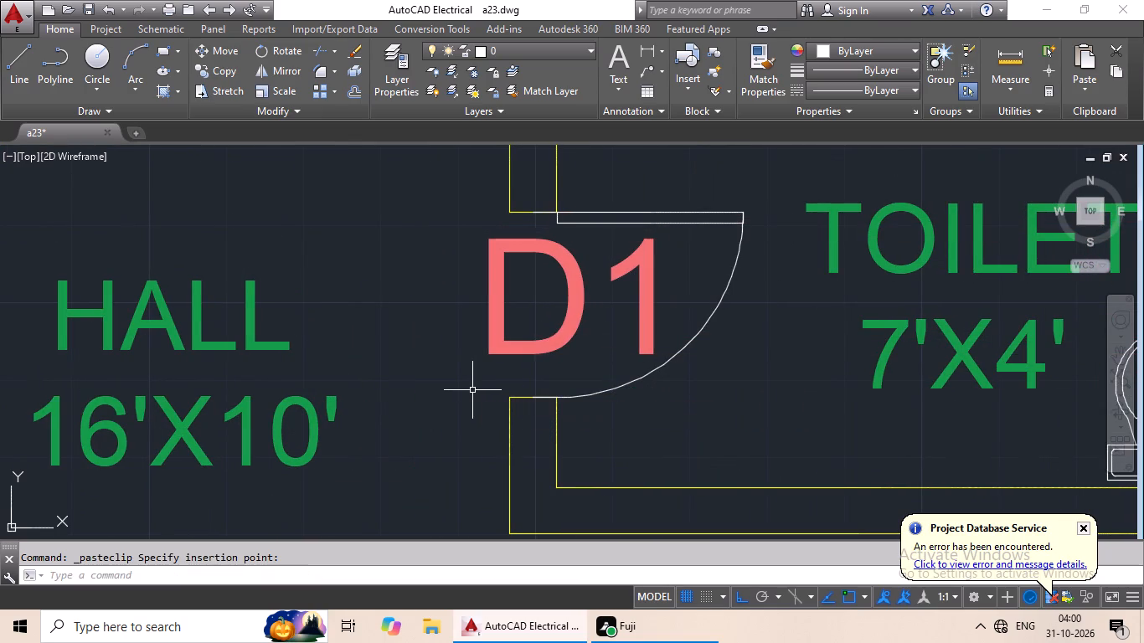
Paste a D1 label at the toilet door of the bottom-row left flat.
key("ctrl+v")
scroll(473, 373, "down", 2, "ctrl")
middle_click_drag(451, 379, 600, 343)
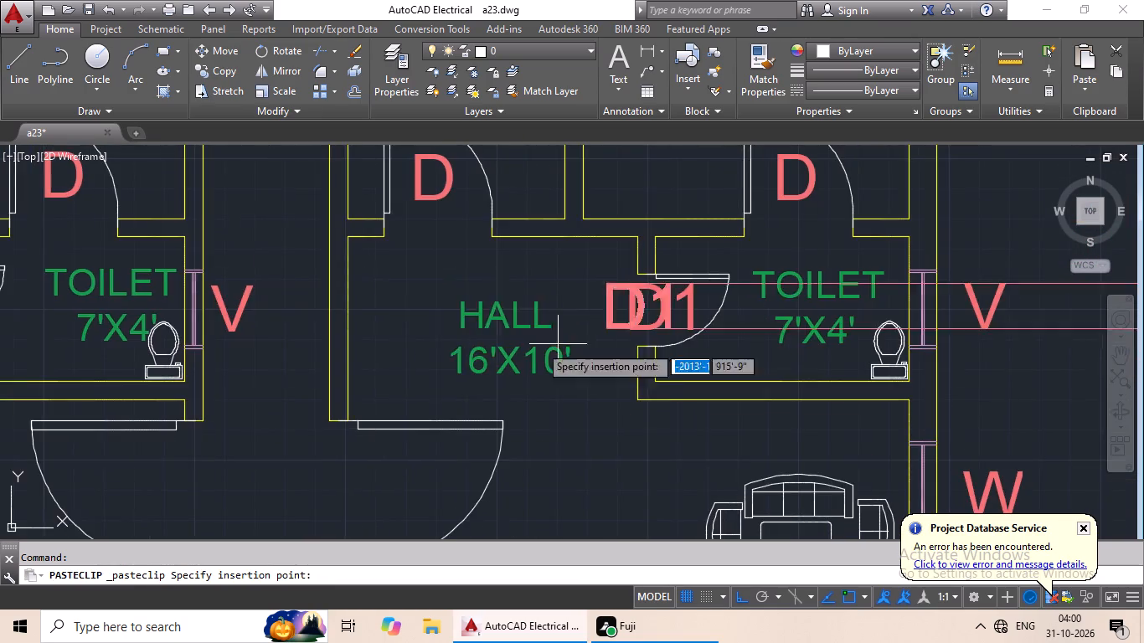
middle_click_drag(420, 363, 550, 321)
scroll(523, 362, "down", 1)
middle_click_drag(497, 363, 656, 338)
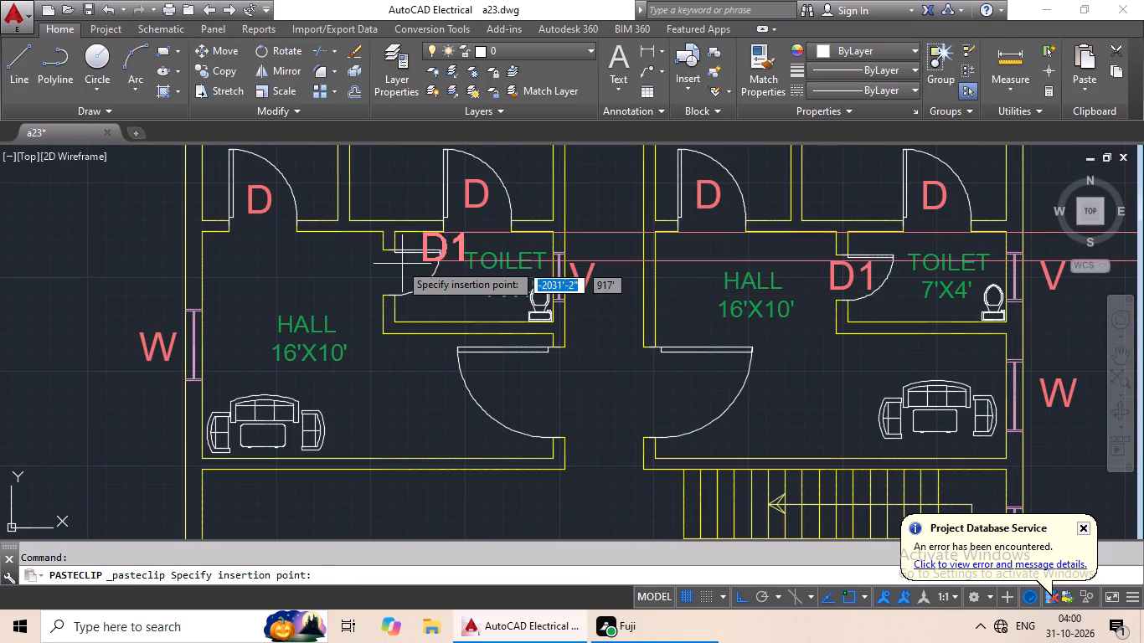
scroll(388, 290, "up", 3)
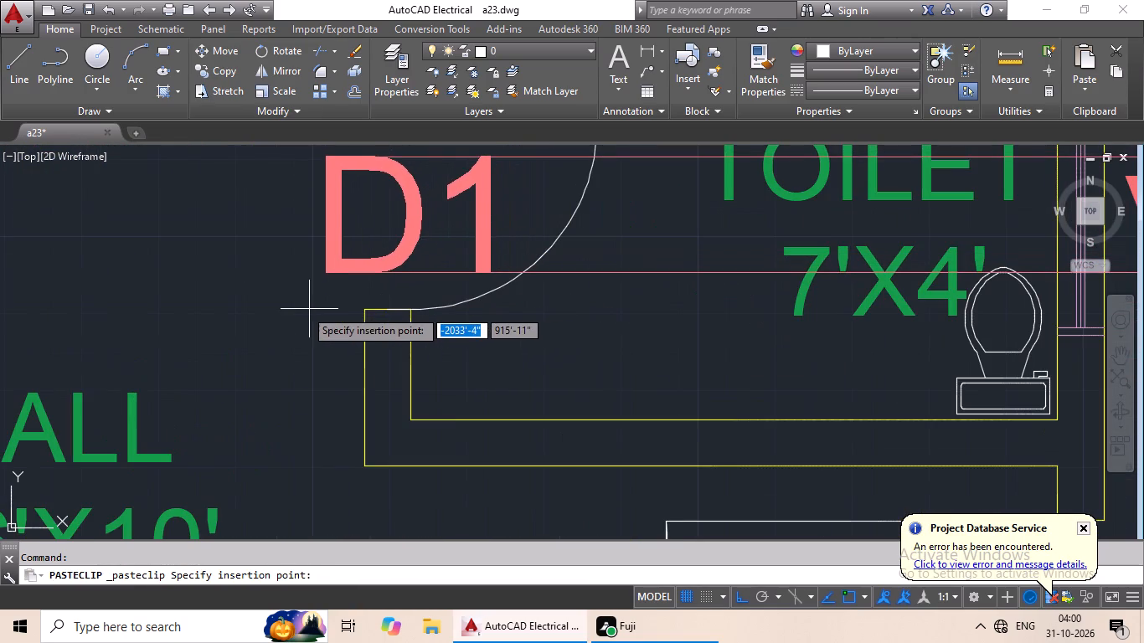
scroll(312, 300, "up", 2)
middle_click_drag(312, 299, 295, 362)
scroll(301, 348, "down", 2)
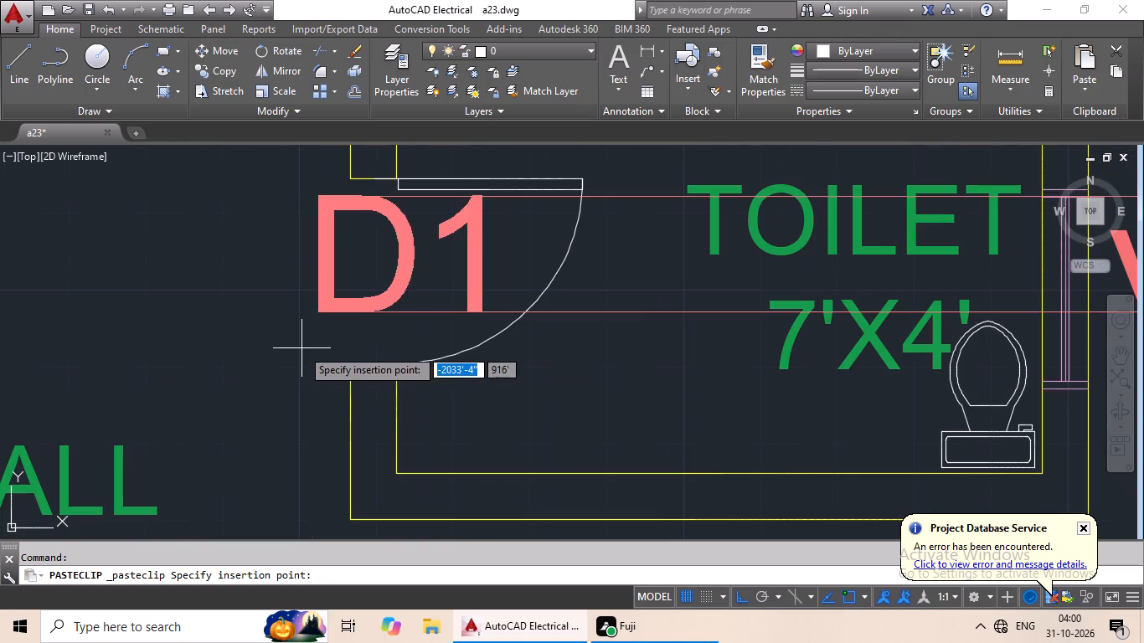
left_click(307, 352)
Change the text of the spare D1 label beside the yellow-walled plan to MD.
scroll(487, 291, "down", 3)
scroll(559, 291, "down", 2)
middle_click_drag(564, 294, 503, 288)
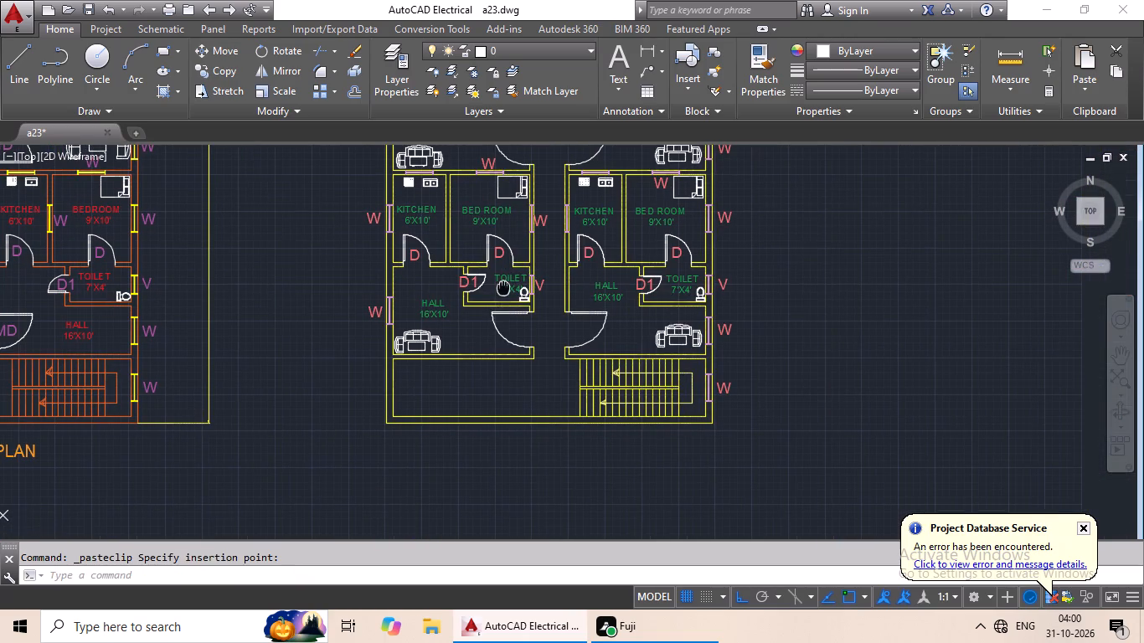
middle_click_drag(587, 314, 484, 450)
middle_click_drag(683, 306, 558, 405)
scroll(626, 313, "down", 1)
middle_click_drag(626, 312, 544, 384)
middle_click_drag(593, 303, 591, 306)
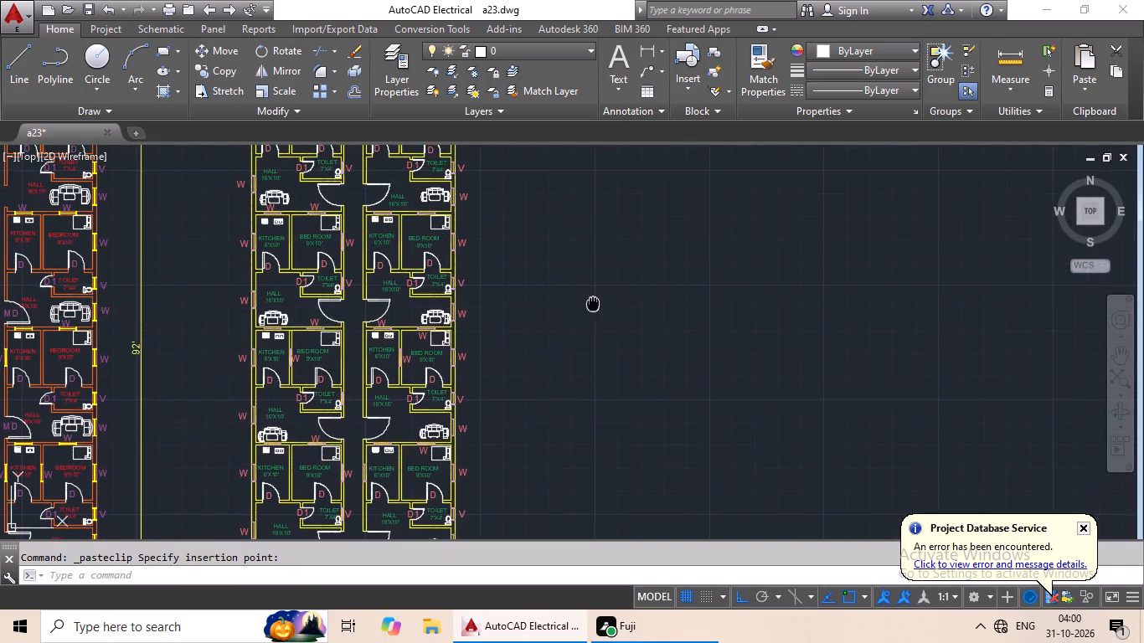
middle_click_drag(591, 306, 543, 375)
middle_click_drag(551, 303, 528, 359)
scroll(459, 251, "up", 3)
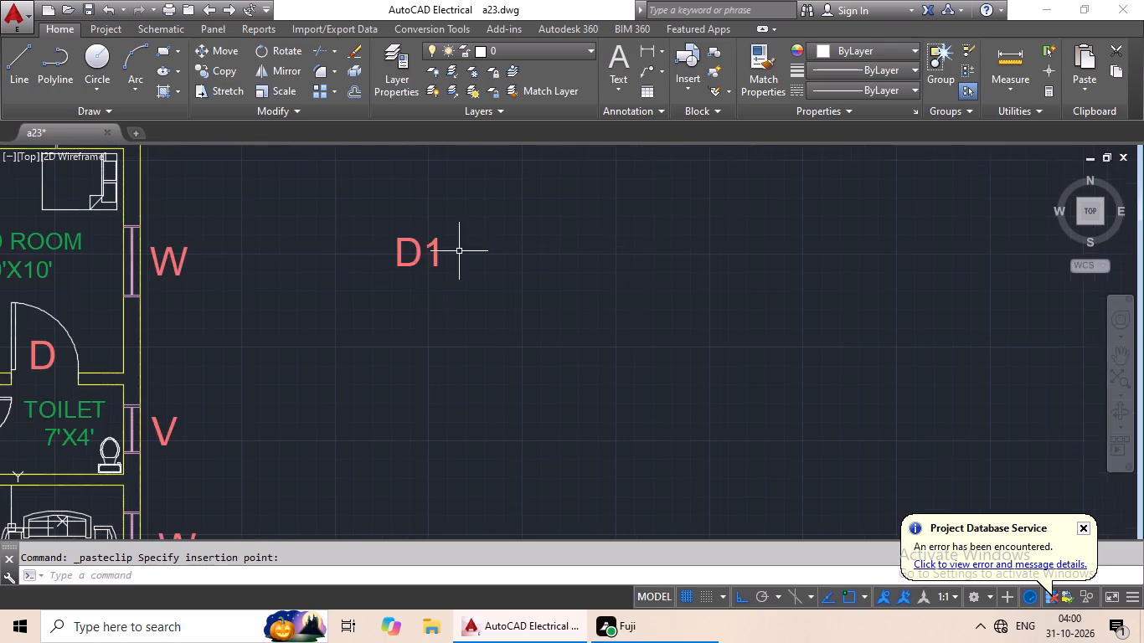
scroll(430, 250, "up", 2)
double_click(447, 242)
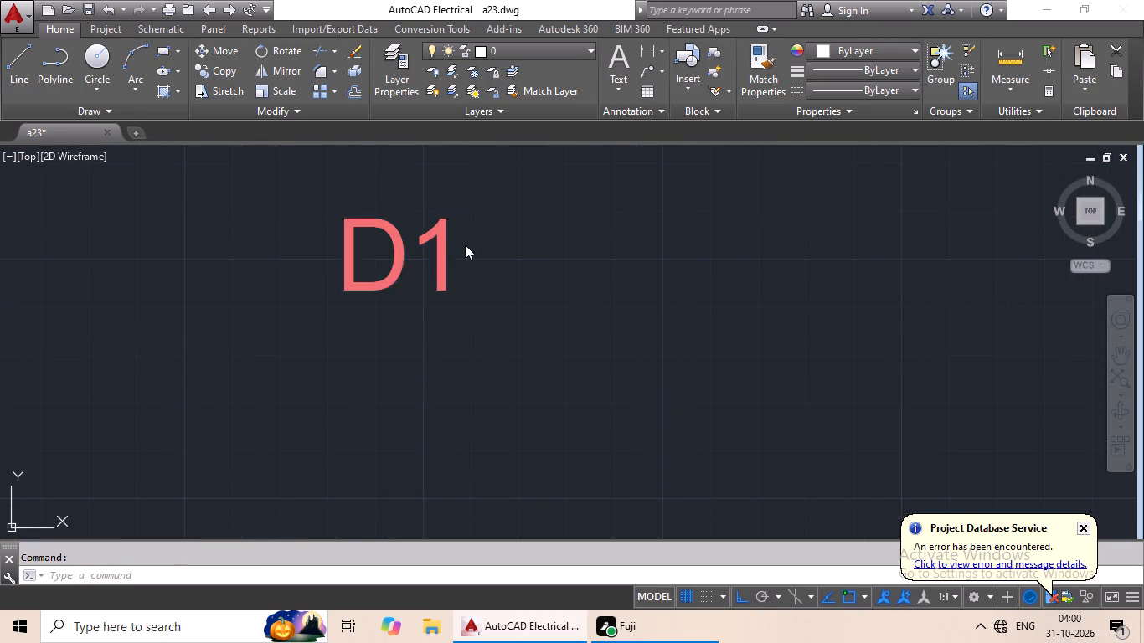
key("BackSpace")
key("BackSpace")
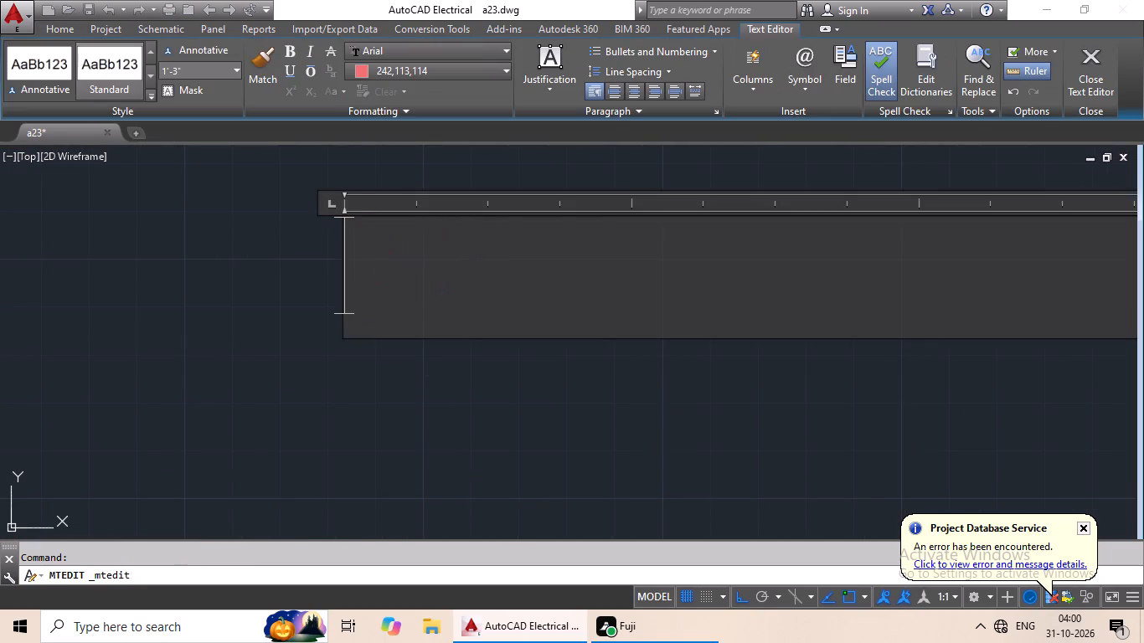
type("MD")
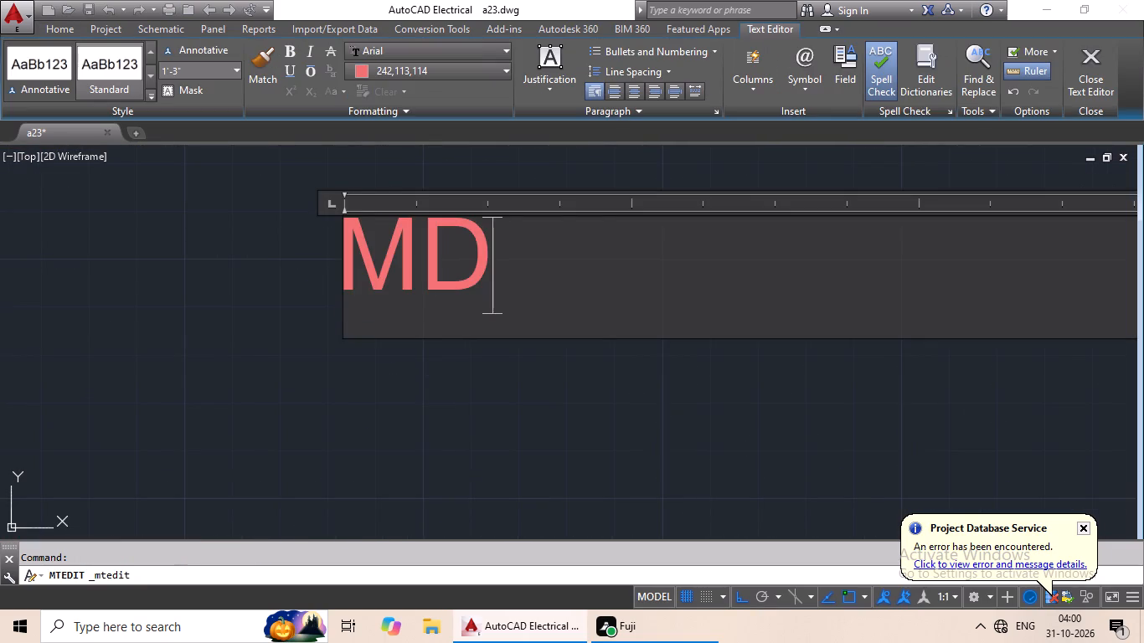
left_click(384, 390)
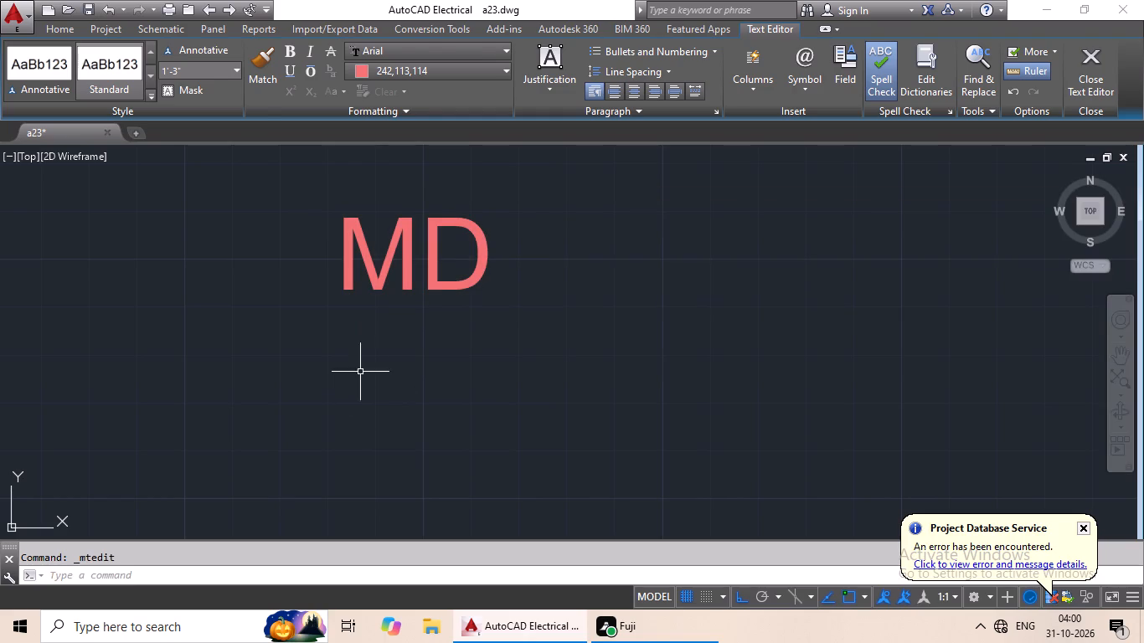
Copy the MD label and paste it at the main doors of both top-row flats.
left_click(437, 278)
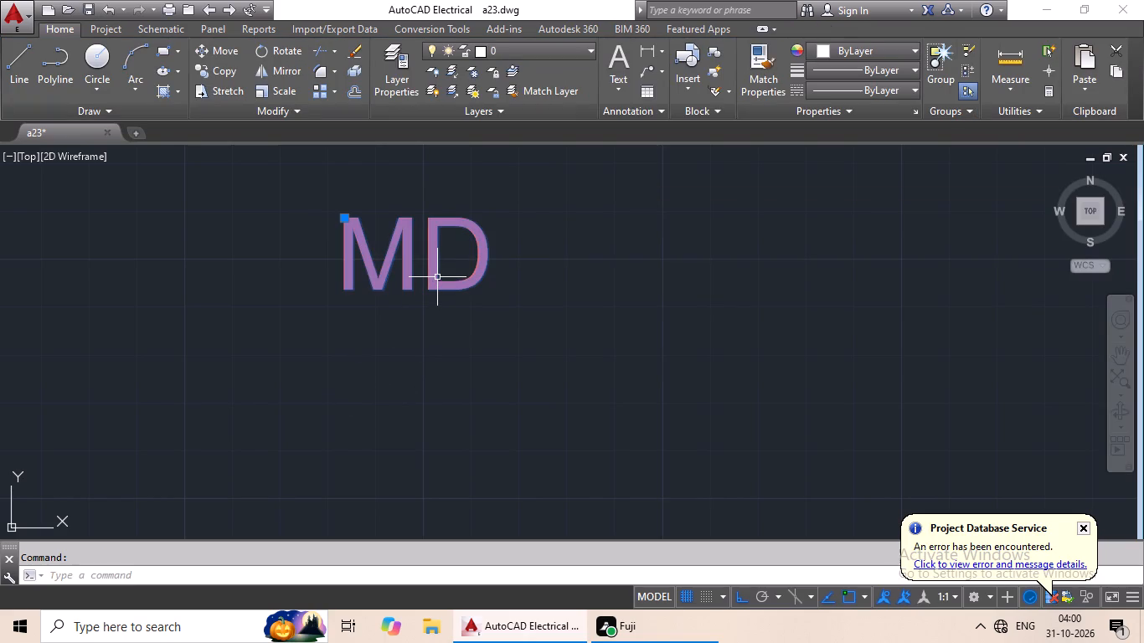
key("ctrl+c")
key("ctrl+v")
scroll(429, 284, "down", 3, "ctrl")
middle_click_drag(370, 325, 497, 271)
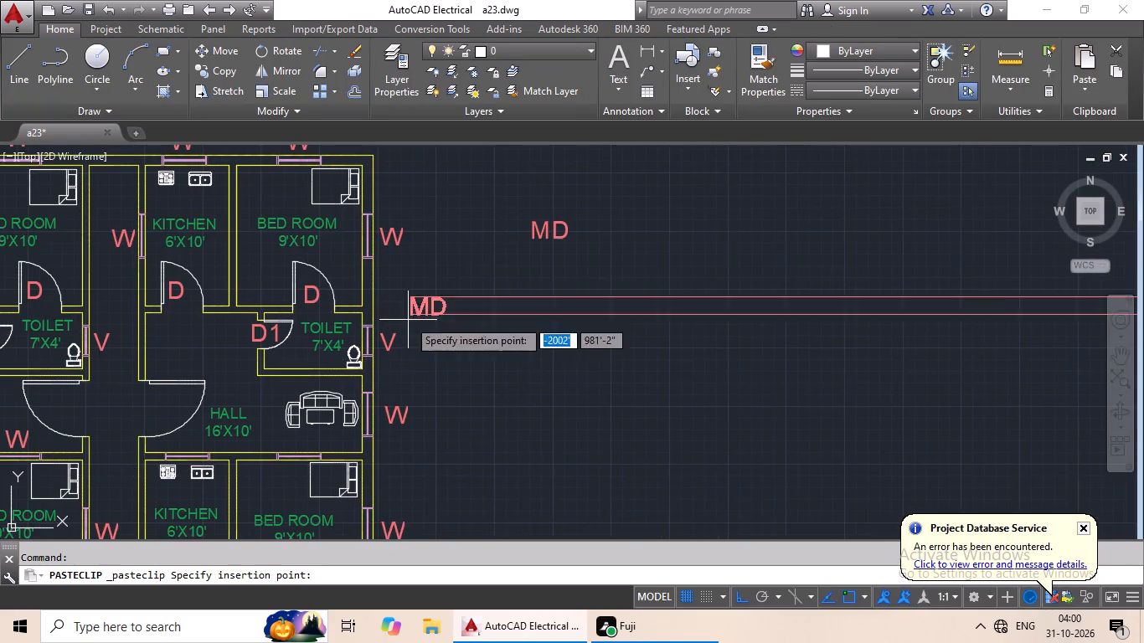
middle_click_drag(408, 319, 523, 265)
middle_click_drag(285, 329, 392, 261)
scroll(247, 297, "up", 3)
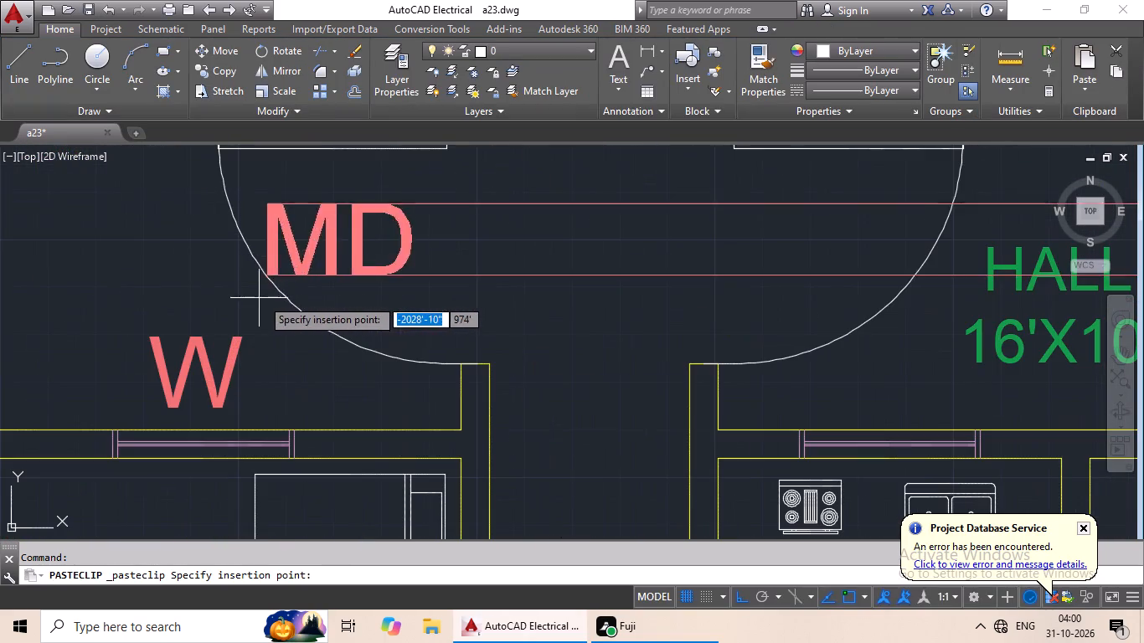
left_click(289, 278)
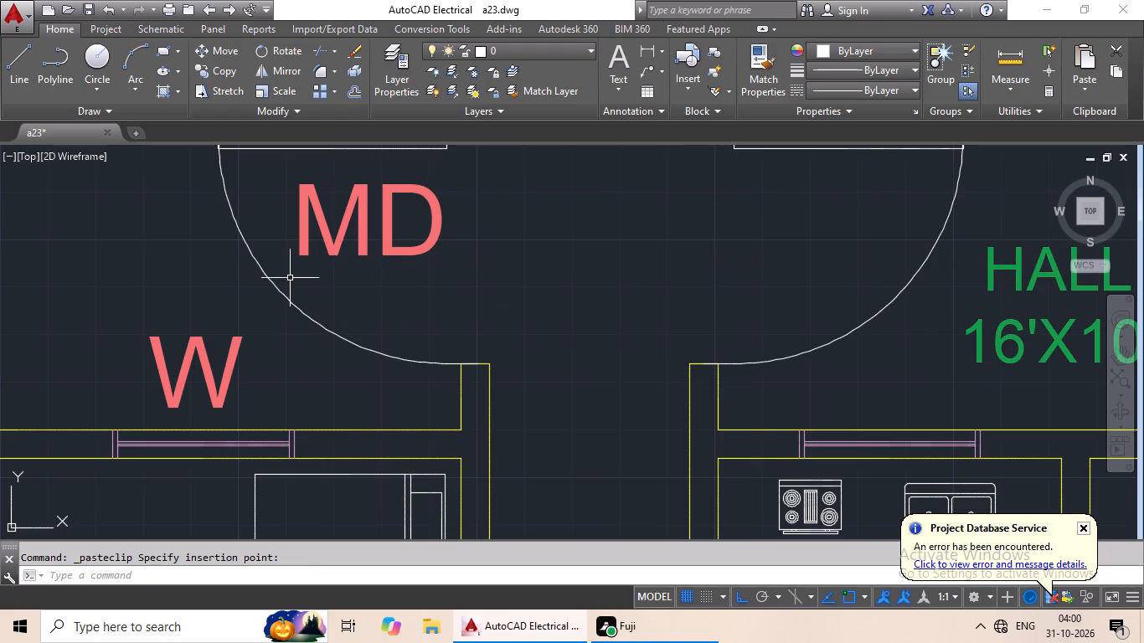
key("ctrl+v")
scroll(562, 274, "down", 1)
middle_click_drag(560, 280, 363, 334)
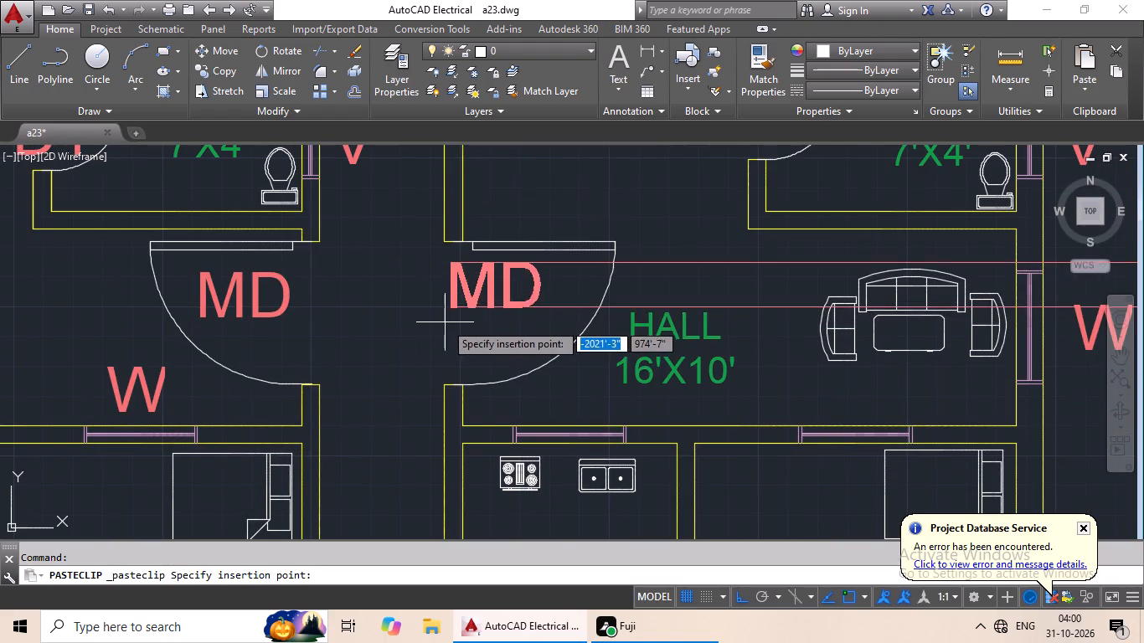
left_click(461, 335)
Paste MD labels at the main doors of the second-row left and right flats.
key("ctrl+v")
scroll(457, 329, "down", 1, "ctrl")
middle_click_drag(430, 347, 375, 198)
scroll(405, 293, "down", 2)
middle_click_drag(417, 316, 412, 246)
scroll(375, 366, "up", 3)
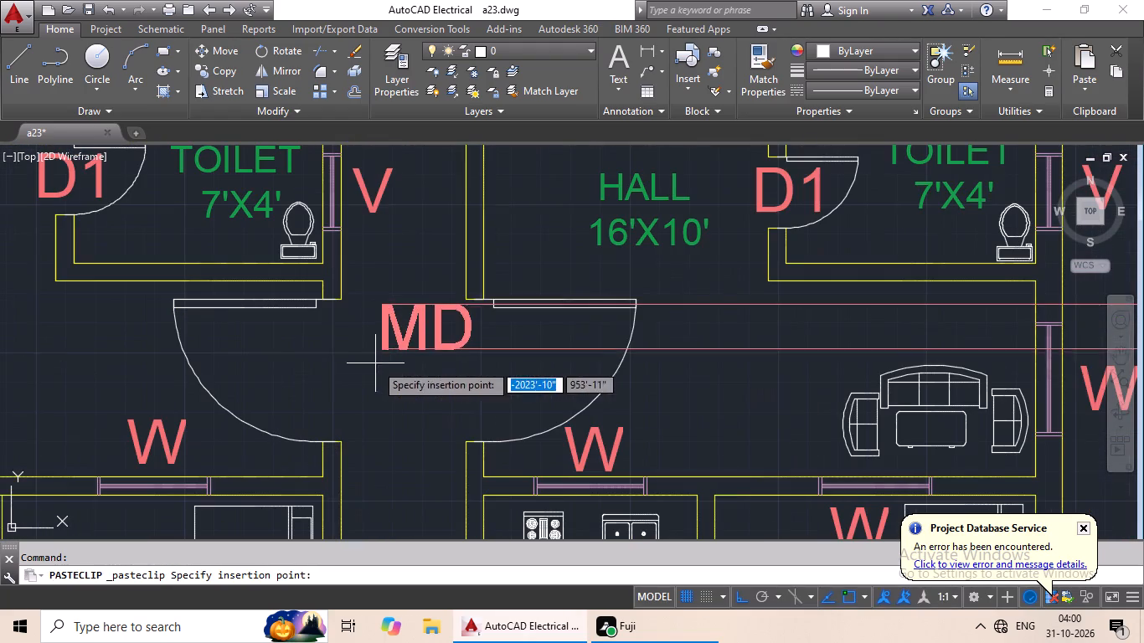
left_click(236, 394)
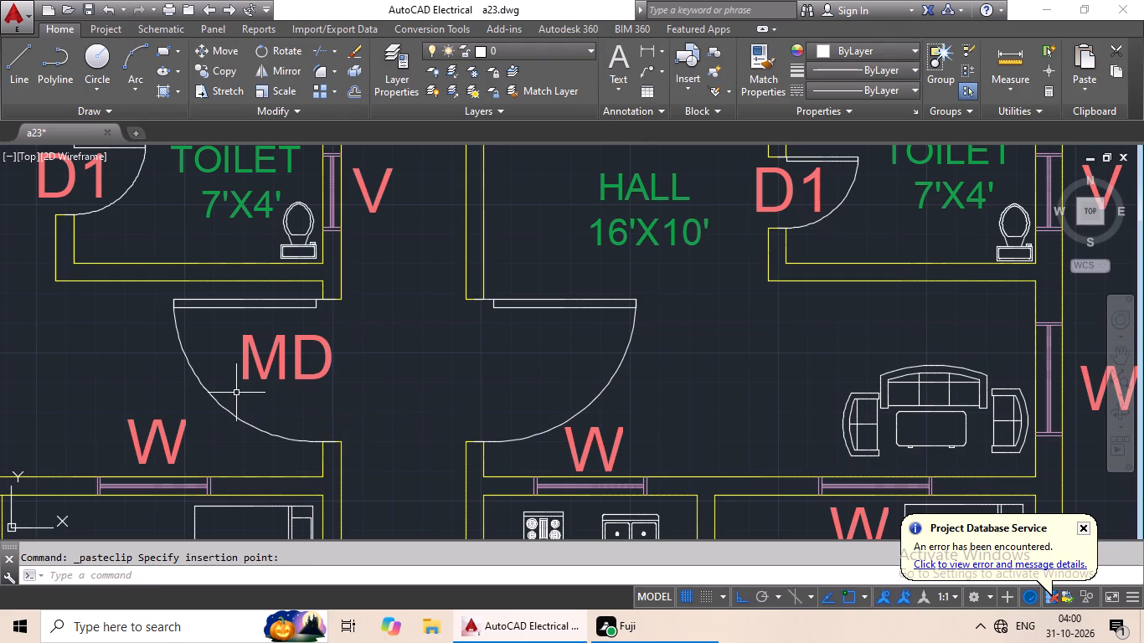
key("ctrl+v")
left_click(482, 394)
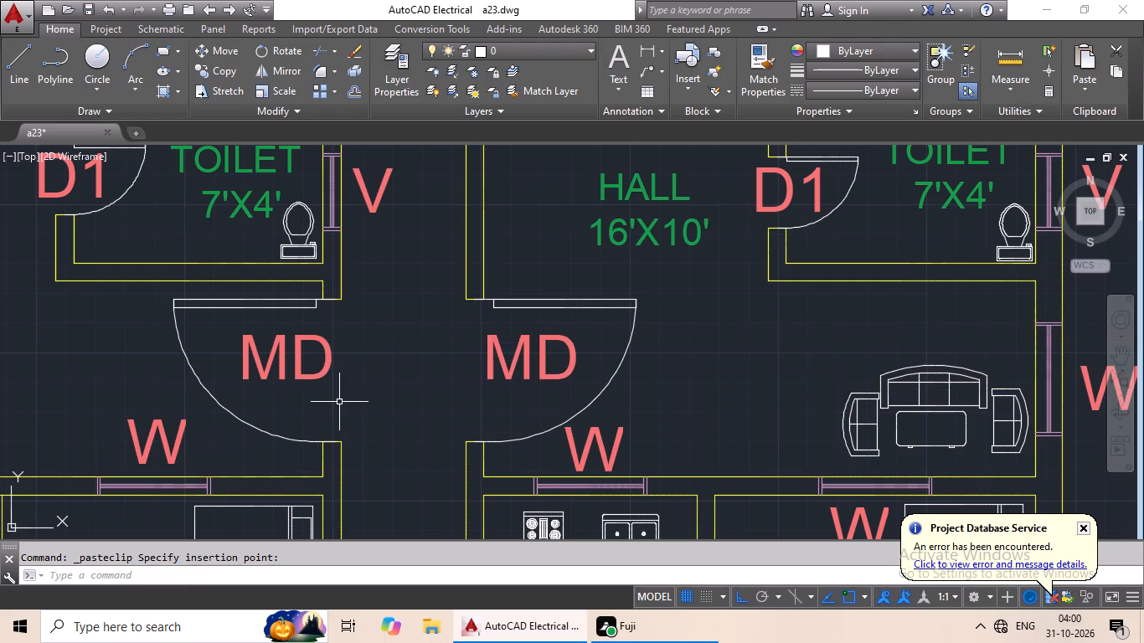
Paste MD labels at the main doors of the third-row left and right flats.
middle_click_drag(340, 401, 317, 236)
scroll(332, 247, "down", 3)
middle_click_drag(355, 292, 374, 229)
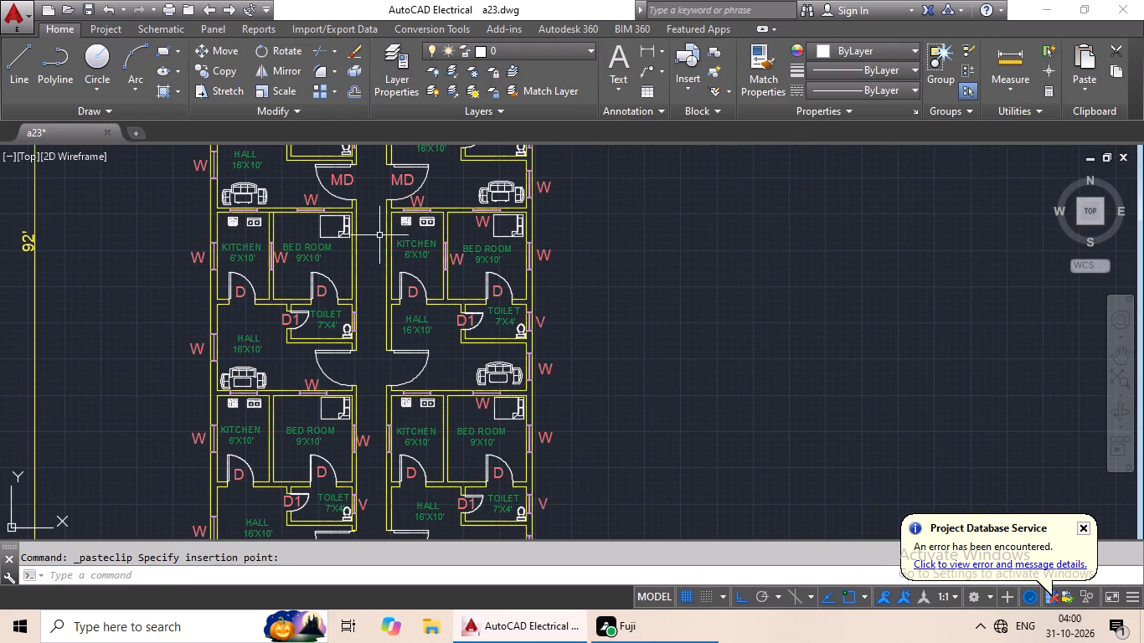
key("ctrl+v")
scroll(351, 378, "up", 3)
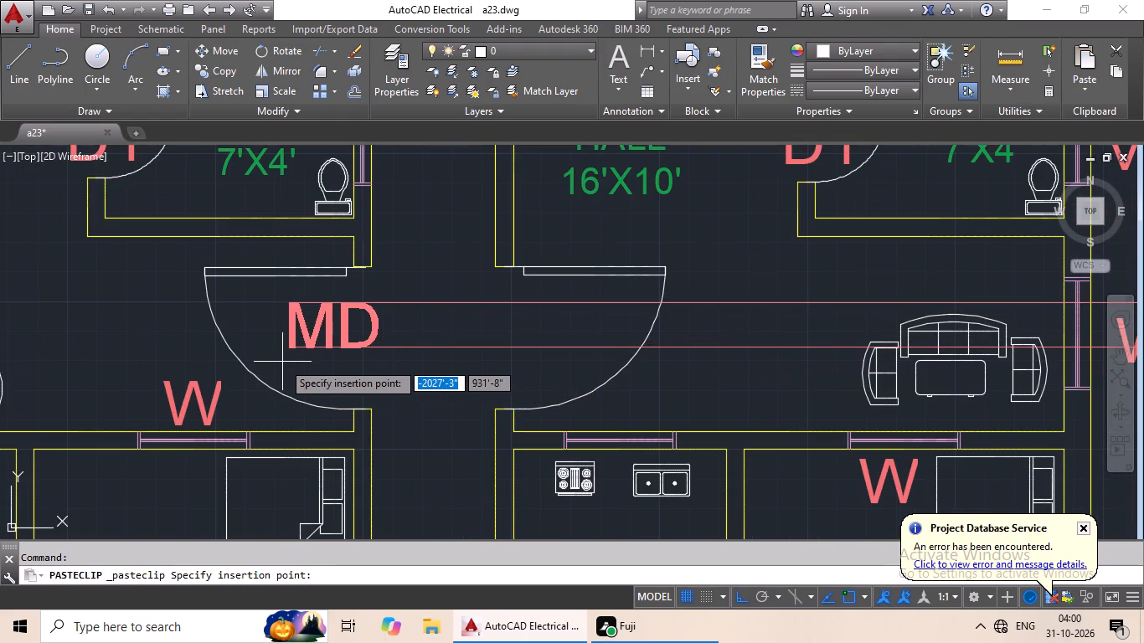
left_click(282, 362)
key("ctrl+v")
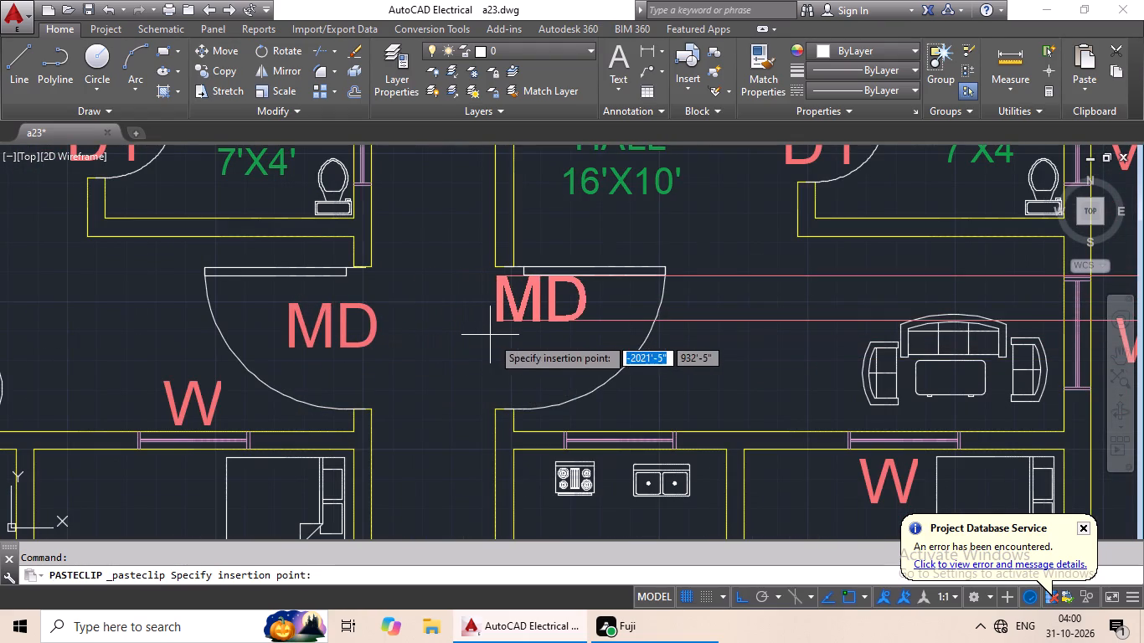
left_click(513, 363)
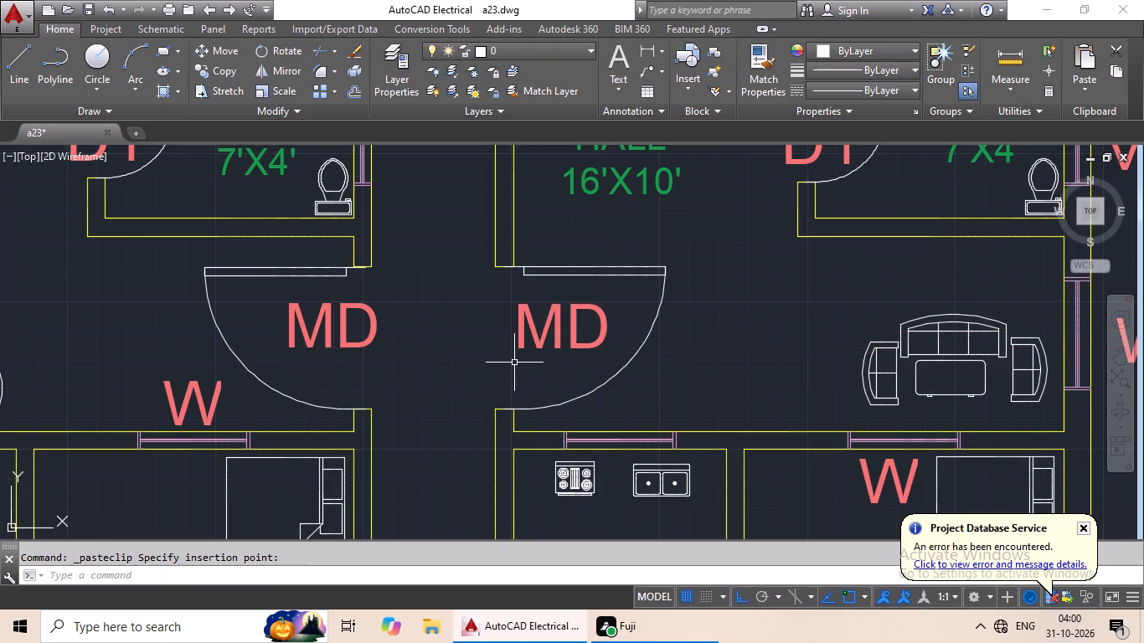
Paste MD labels at the main doors of the bottom-row left and right flats, above the staircase.
scroll(513, 357, "down", 4)
middle_click_drag(494, 368, 466, 304)
key("ctrl+v")
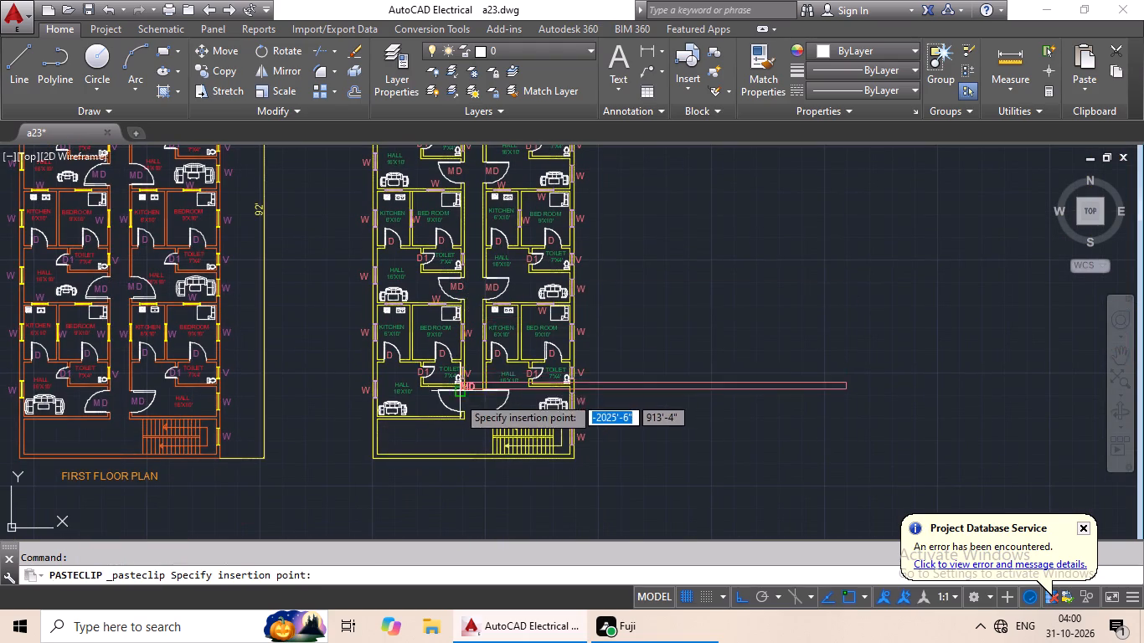
scroll(457, 396, "up", 3)
middle_click_drag(457, 393, 425, 294)
scroll(445, 348, "up", 2)
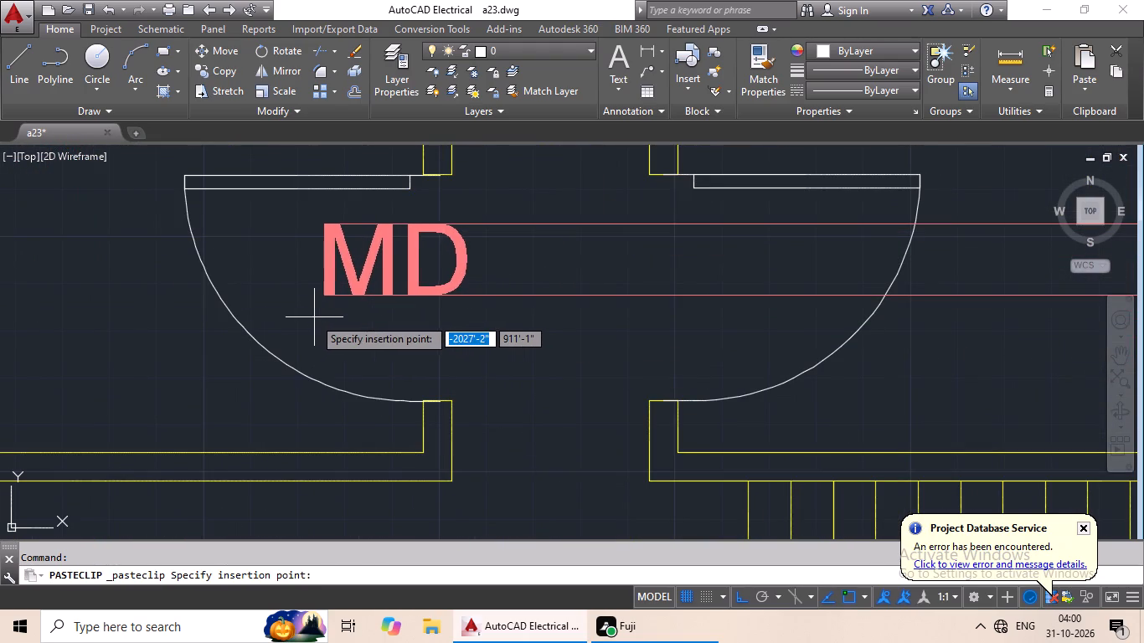
left_click(286, 317)
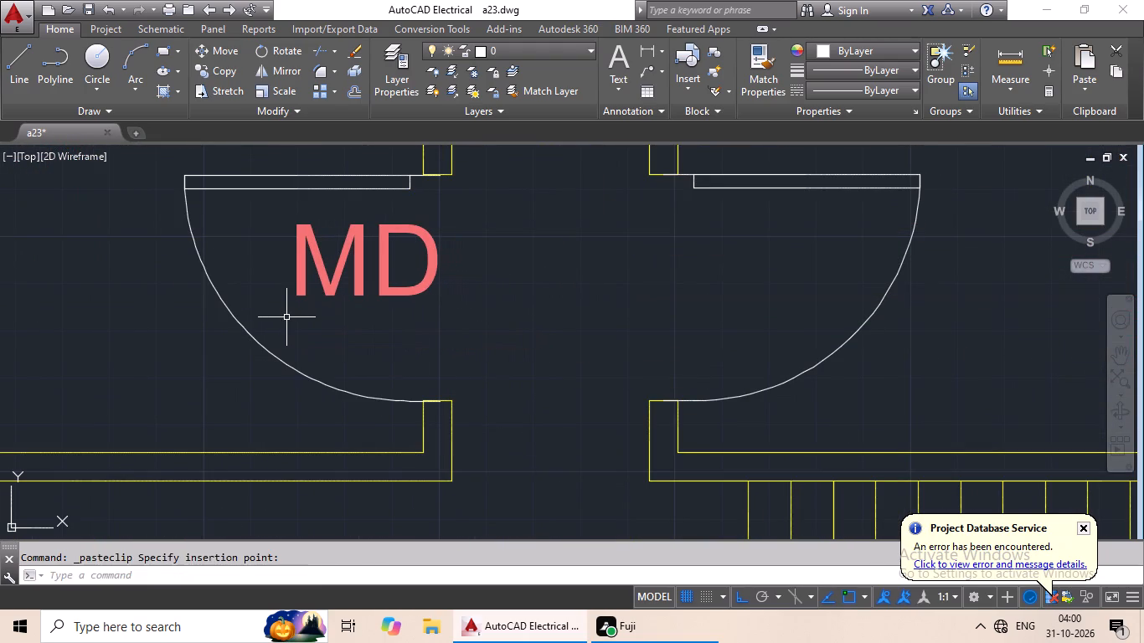
key("ctrl+v")
left_click(673, 321)
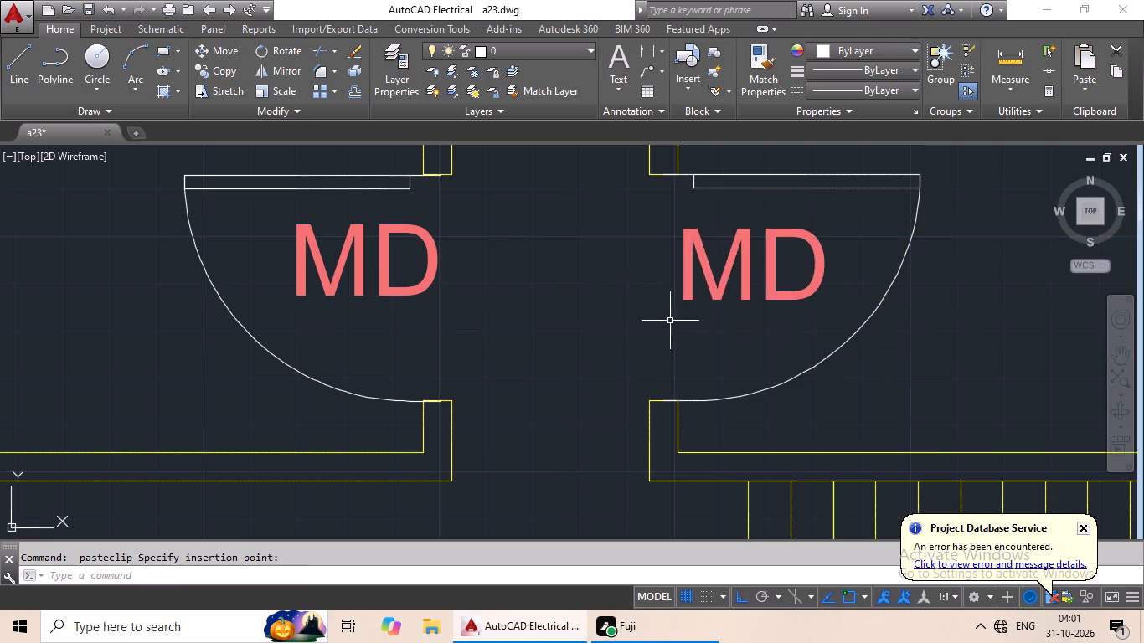
scroll(667, 311, "down", 3)
middle_click_drag(626, 279, 513, 387)
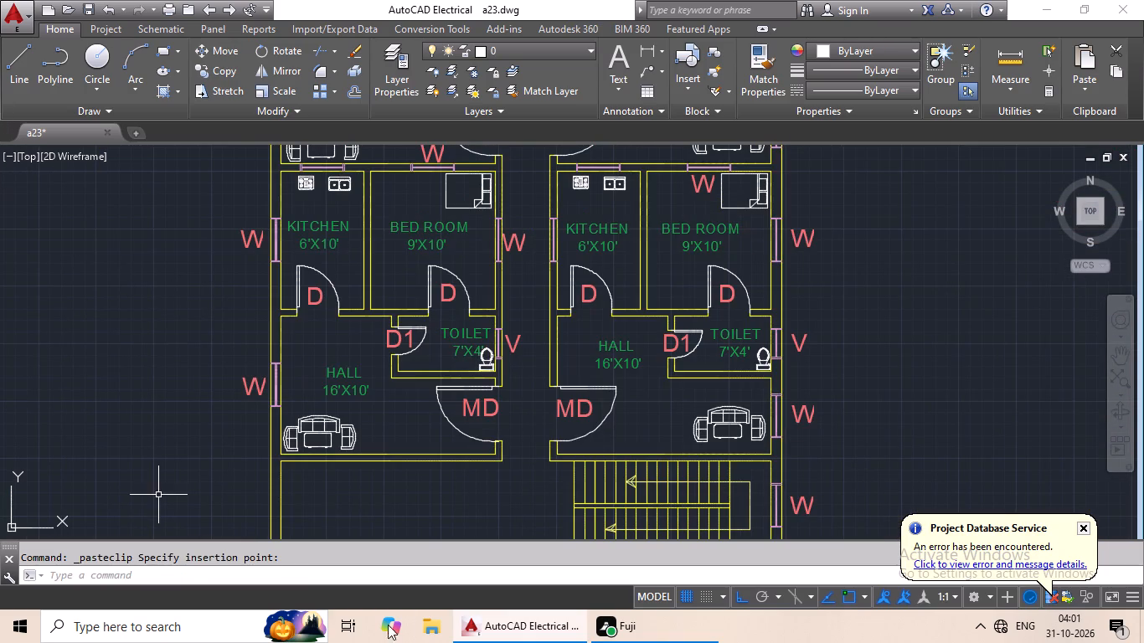
Delete the stray MD label lying outside the yellow-walled plan, beyond its top-row flats.
scroll(662, 414, "down", 3)
middle_click_drag(665, 381, 496, 480)
middle_click_drag(525, 363, 387, 482)
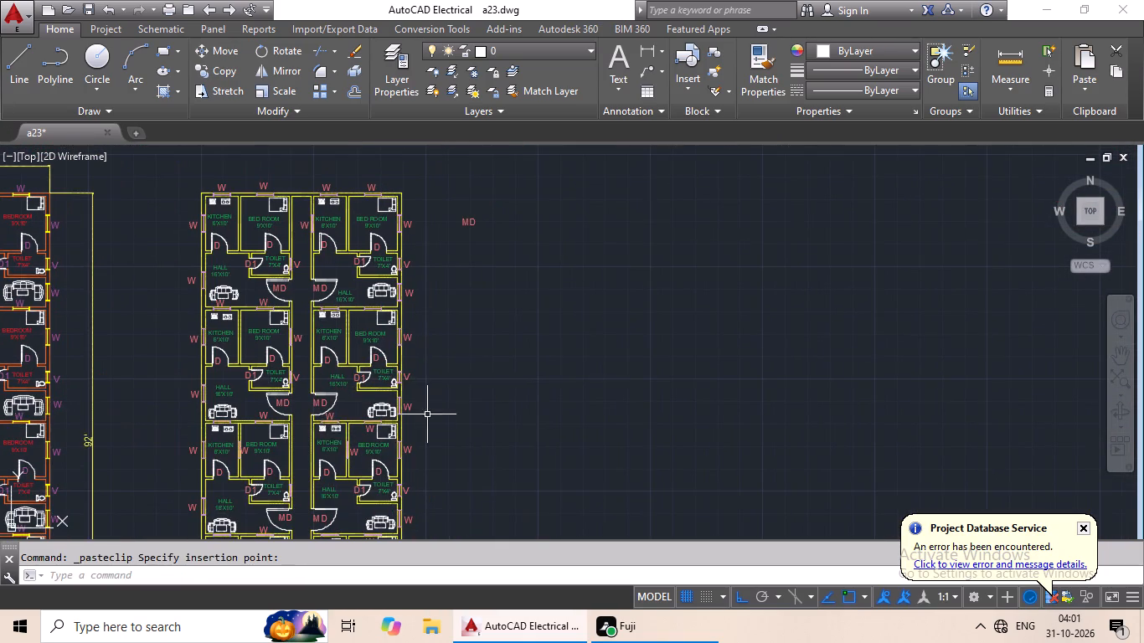
left_click(466, 219)
key("Delete")
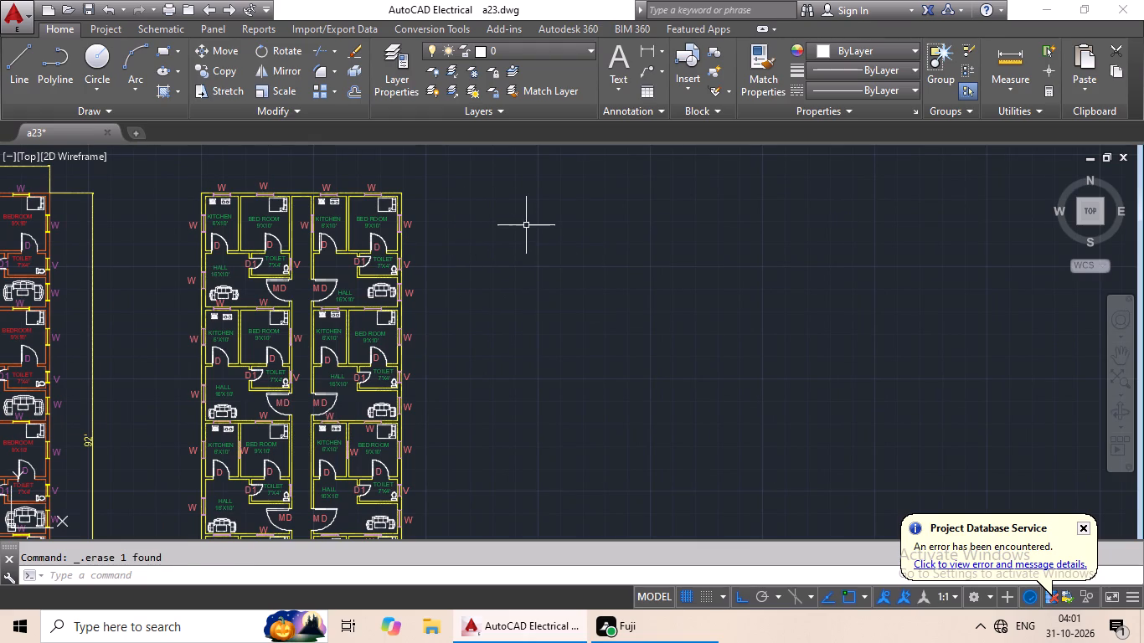
Add a linear dimension across the full width of the yellow-walled plan, placed above its top wall.
middle_click_drag(540, 229, 636, 303)
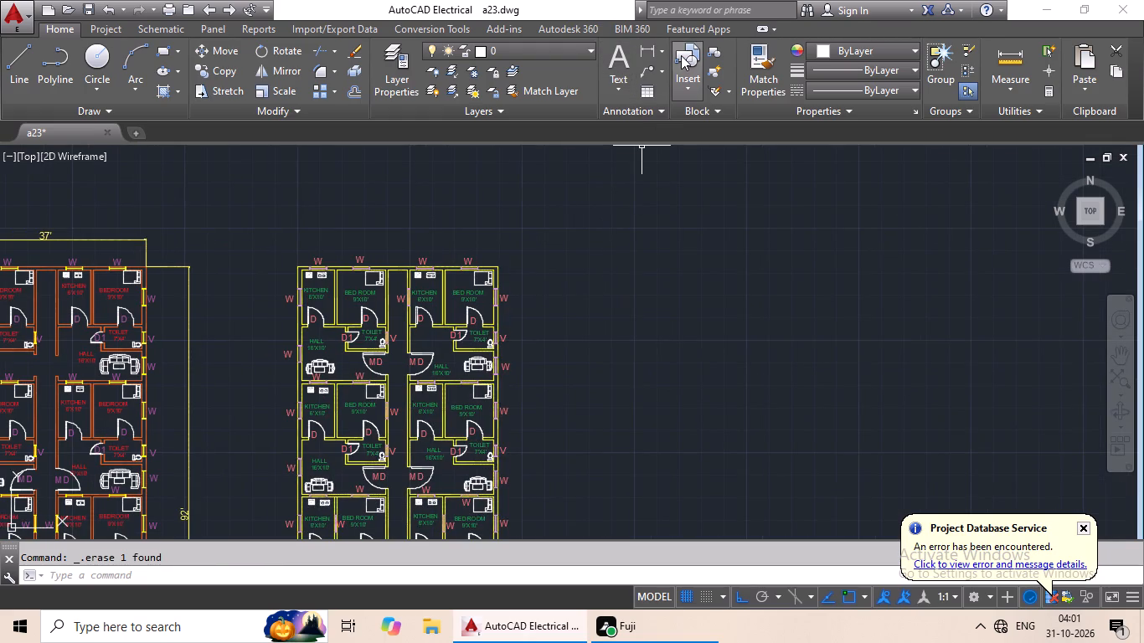
left_click(654, 49)
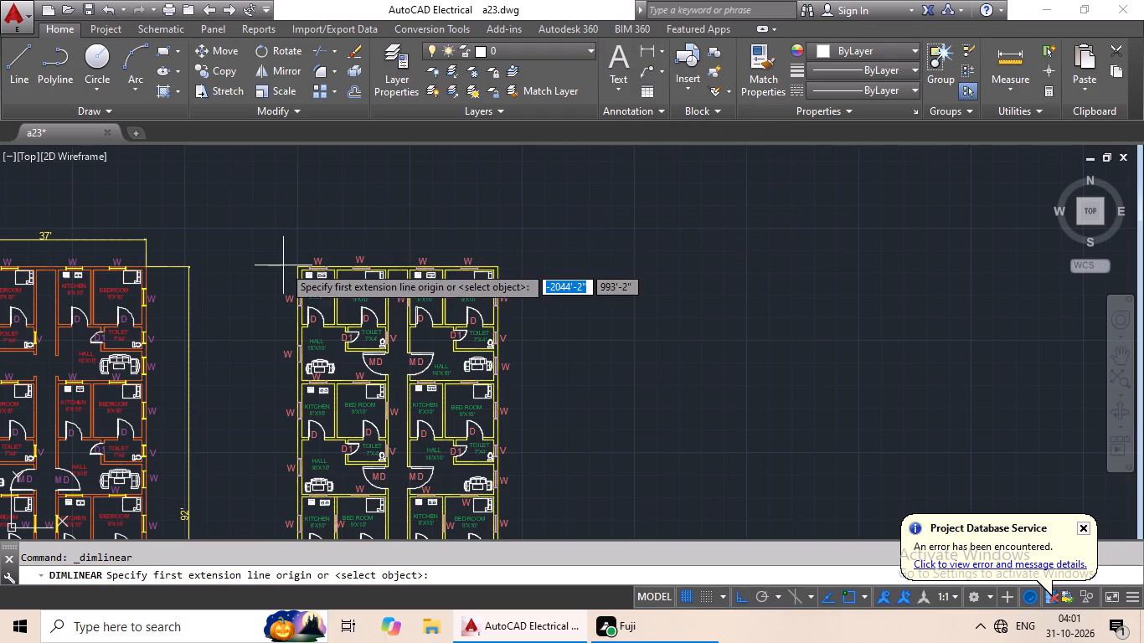
scroll(283, 265, "up", 3)
left_click_drag(340, 270, 352, 273)
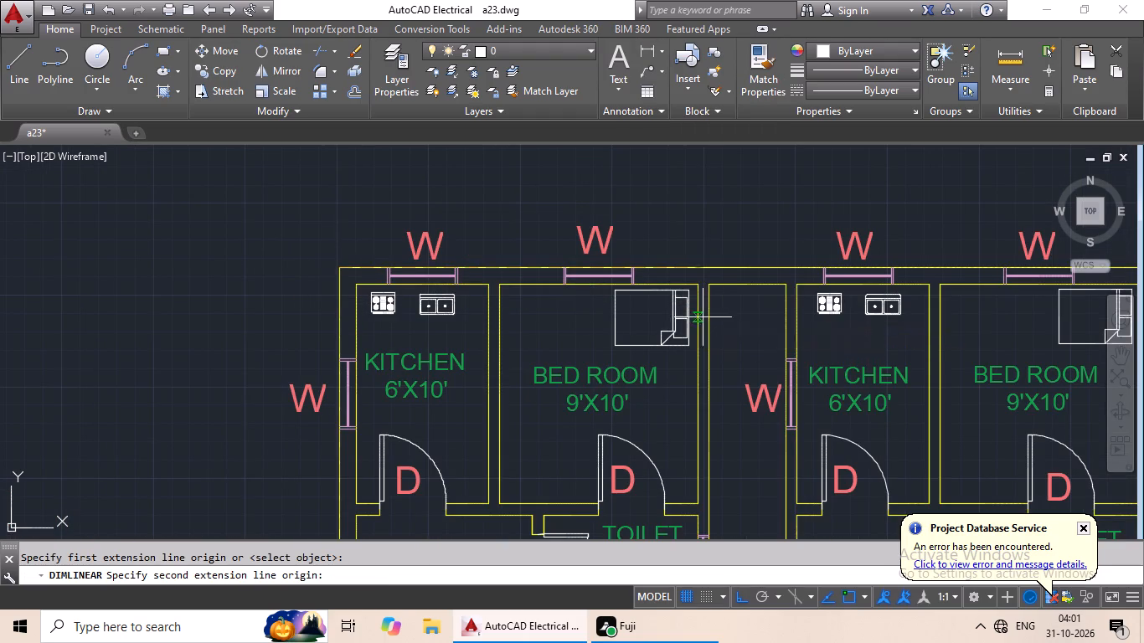
middle_click_drag(703, 319, 435, 353)
left_click_drag(884, 303, 890, 283)
left_click(910, 185)
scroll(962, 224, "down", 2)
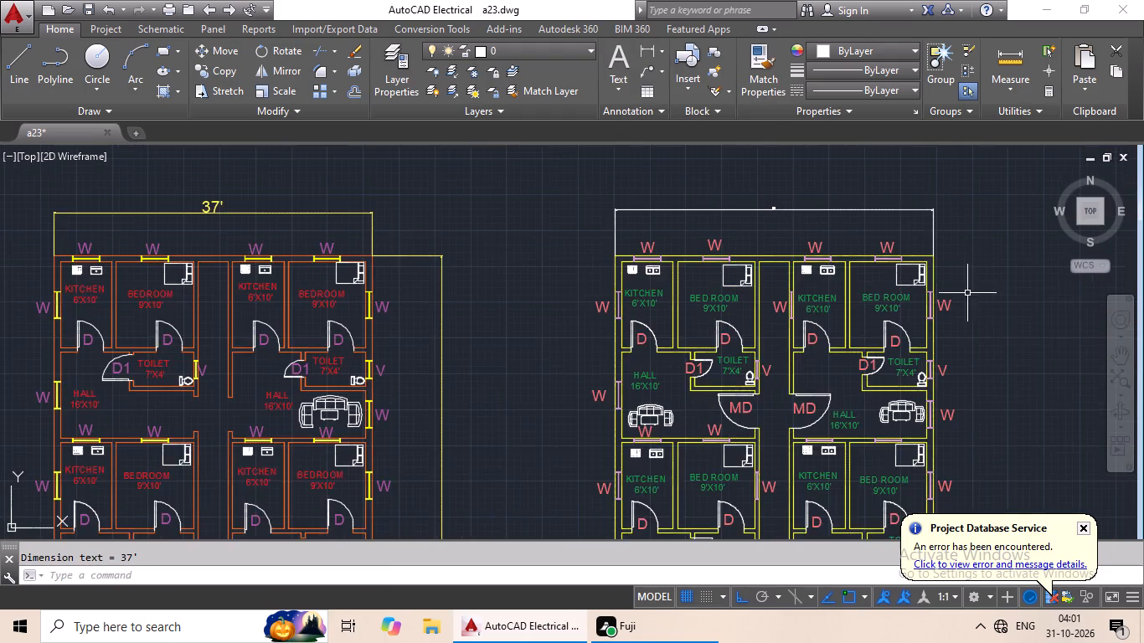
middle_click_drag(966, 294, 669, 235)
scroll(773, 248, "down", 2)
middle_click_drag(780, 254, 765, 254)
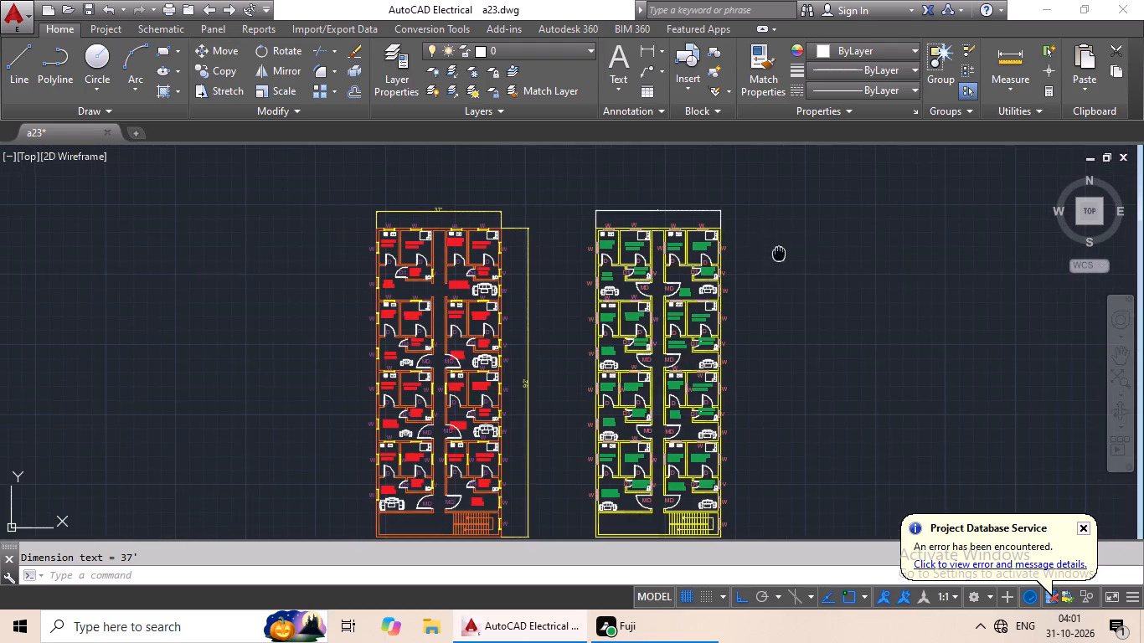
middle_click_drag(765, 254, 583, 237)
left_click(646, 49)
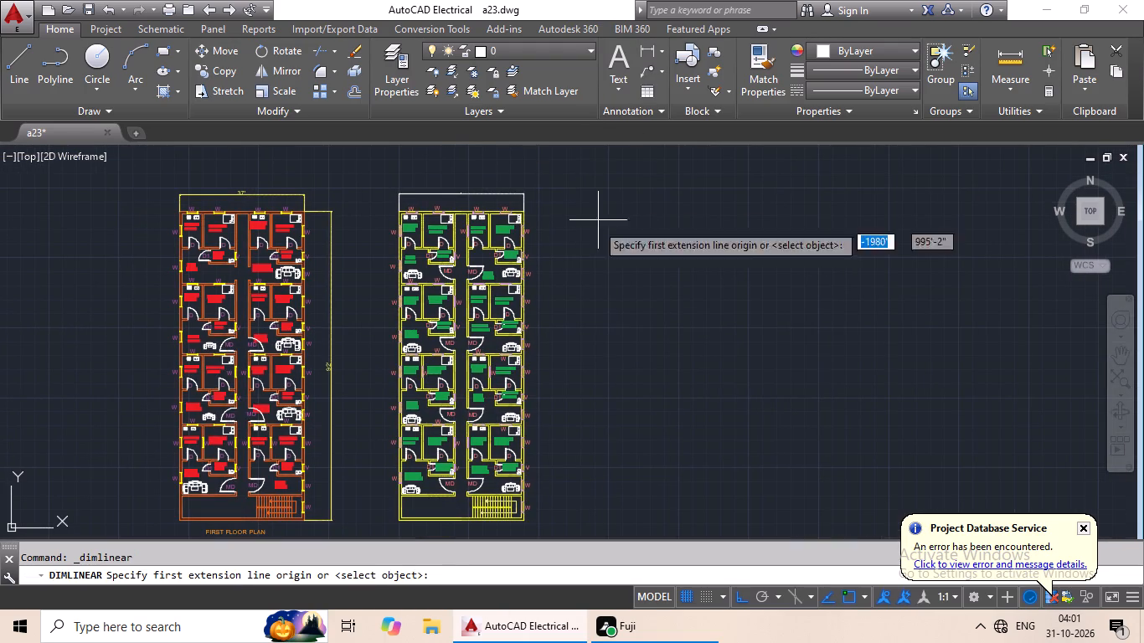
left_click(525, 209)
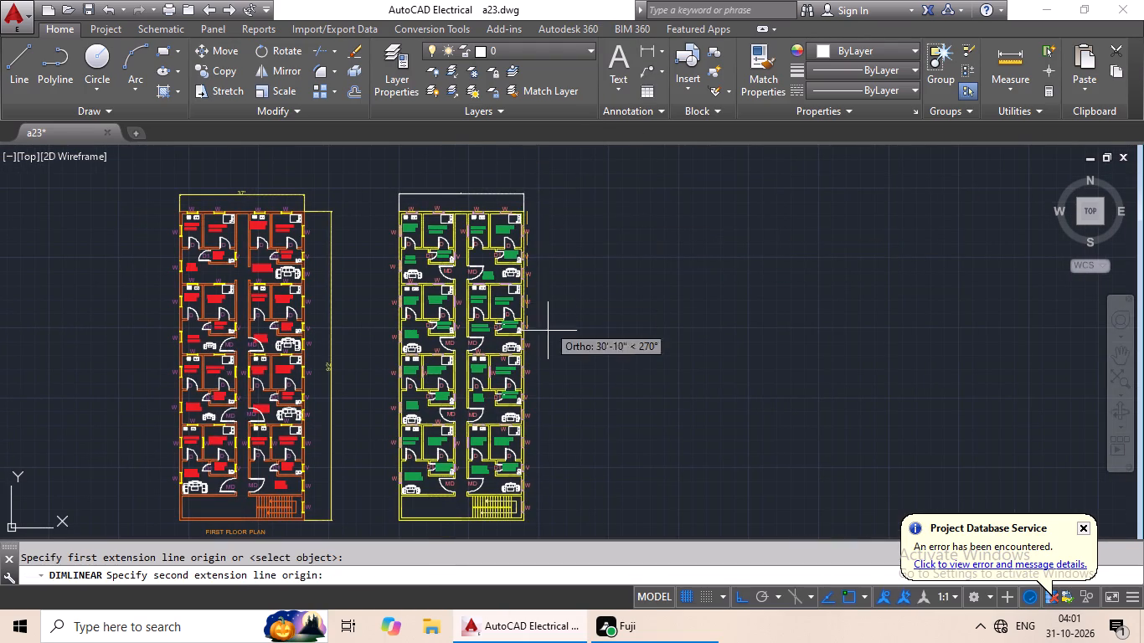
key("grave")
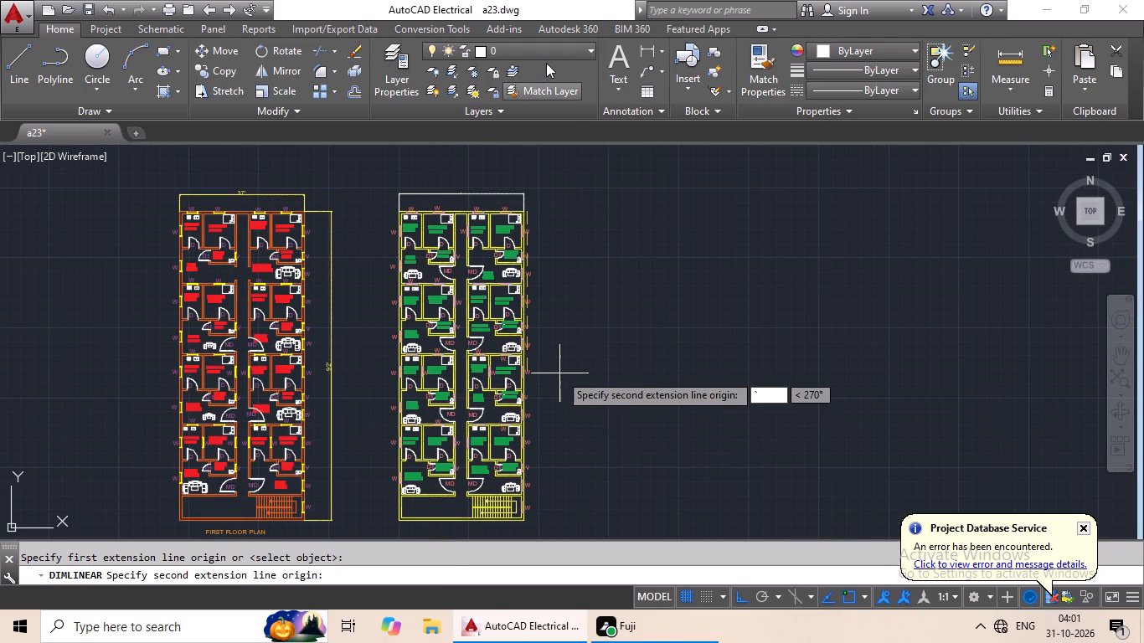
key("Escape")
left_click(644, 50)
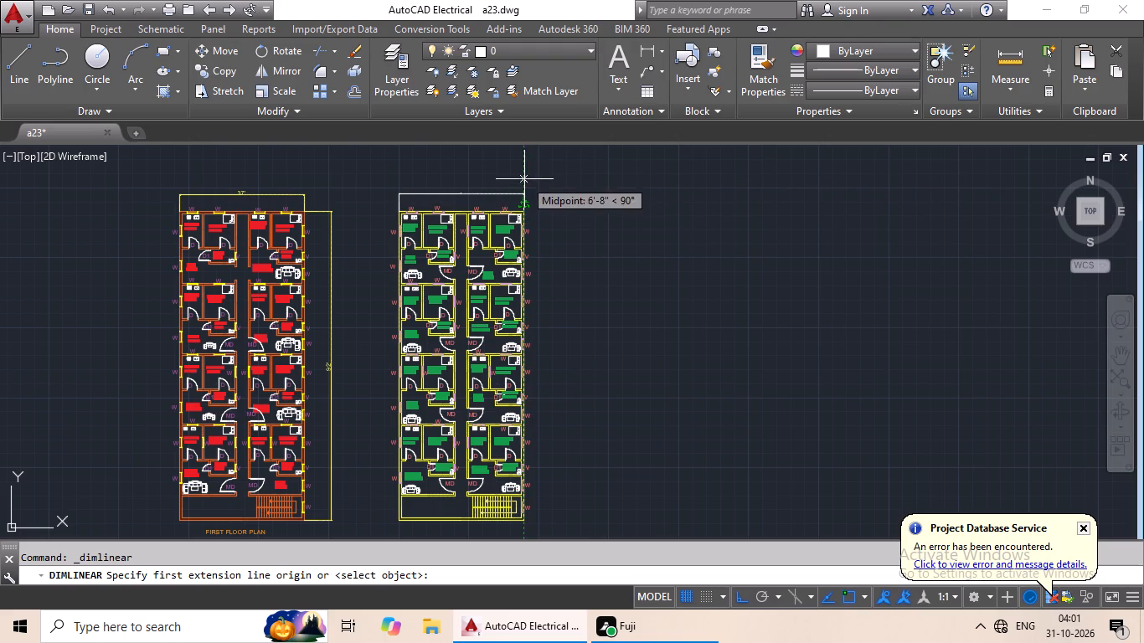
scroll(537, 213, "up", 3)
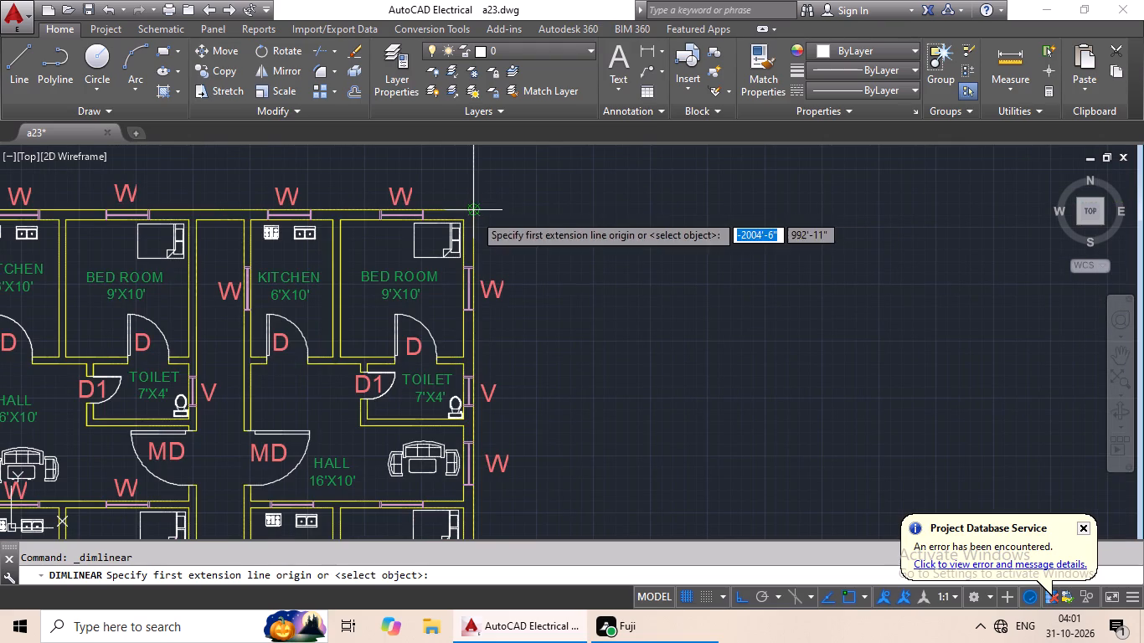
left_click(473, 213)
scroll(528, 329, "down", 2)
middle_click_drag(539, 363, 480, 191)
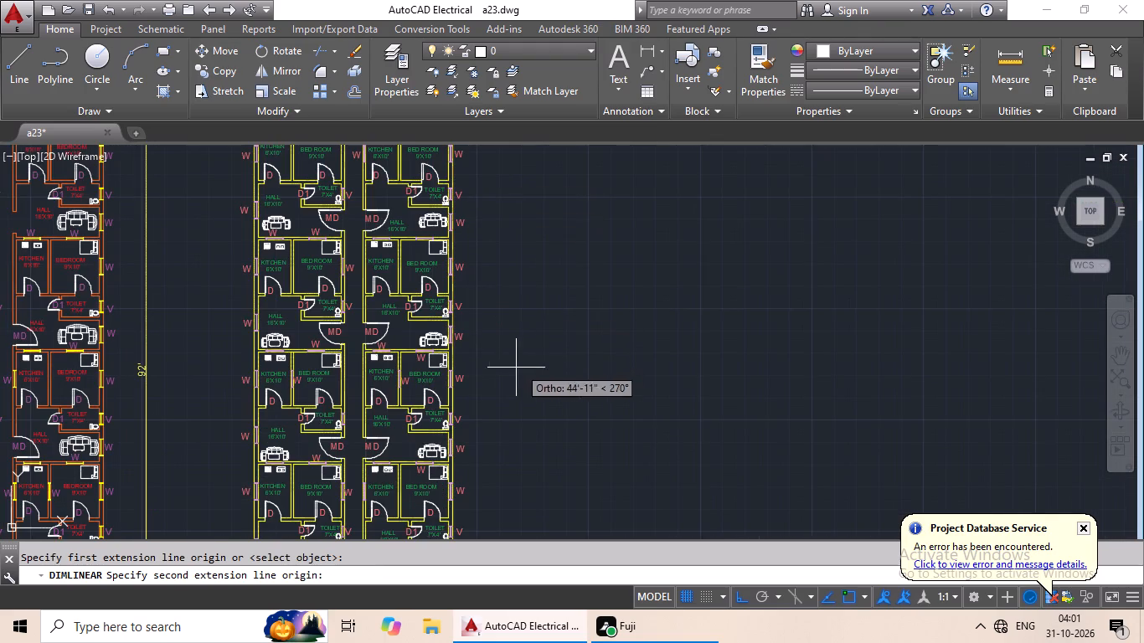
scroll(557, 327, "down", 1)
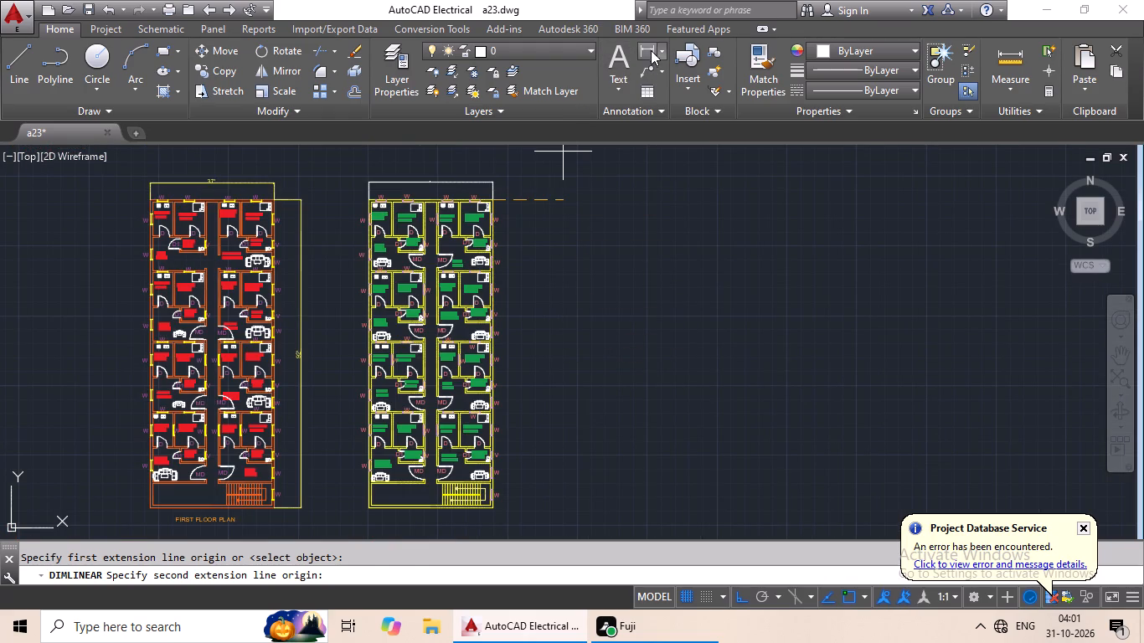
Add a vertical linear dimension along the yellow-walled plan's full right side, from top to bottom corner, about 10' outside the wall.
left_click(650, 48)
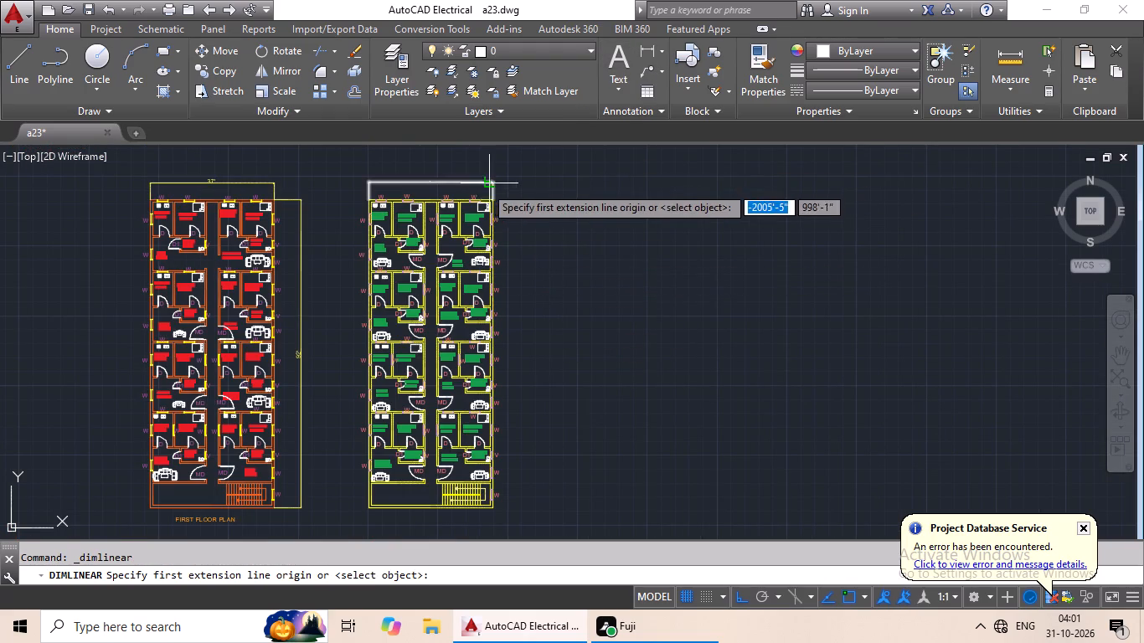
scroll(496, 203, "up", 3)
left_click(474, 186)
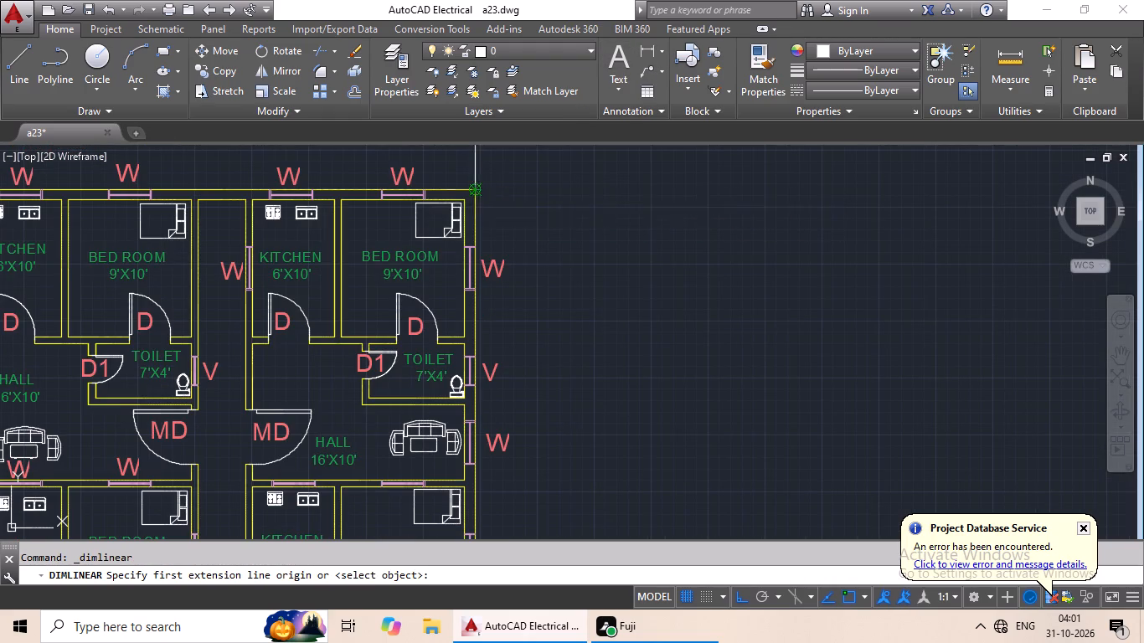
scroll(506, 299, "down", 1)
middle_click_drag(505, 320, 486, 191)
scroll(518, 352, "down", 1)
middle_click_drag(518, 352, 488, 191)
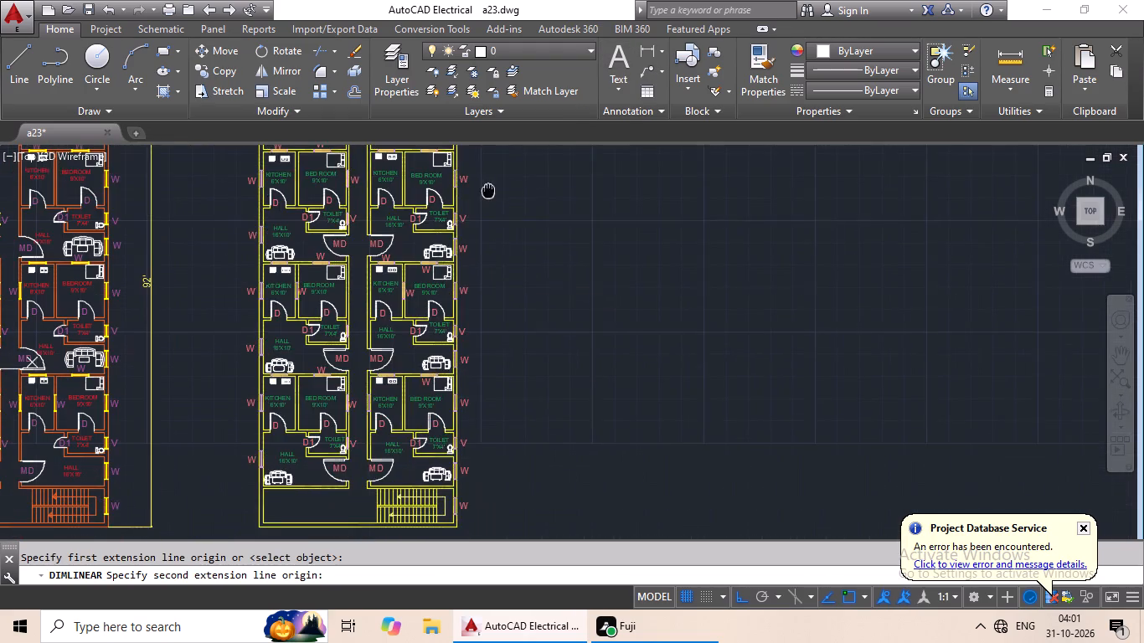
middle_click_drag(505, 275, 482, 194)
middle_click_drag(456, 302, 443, 224)
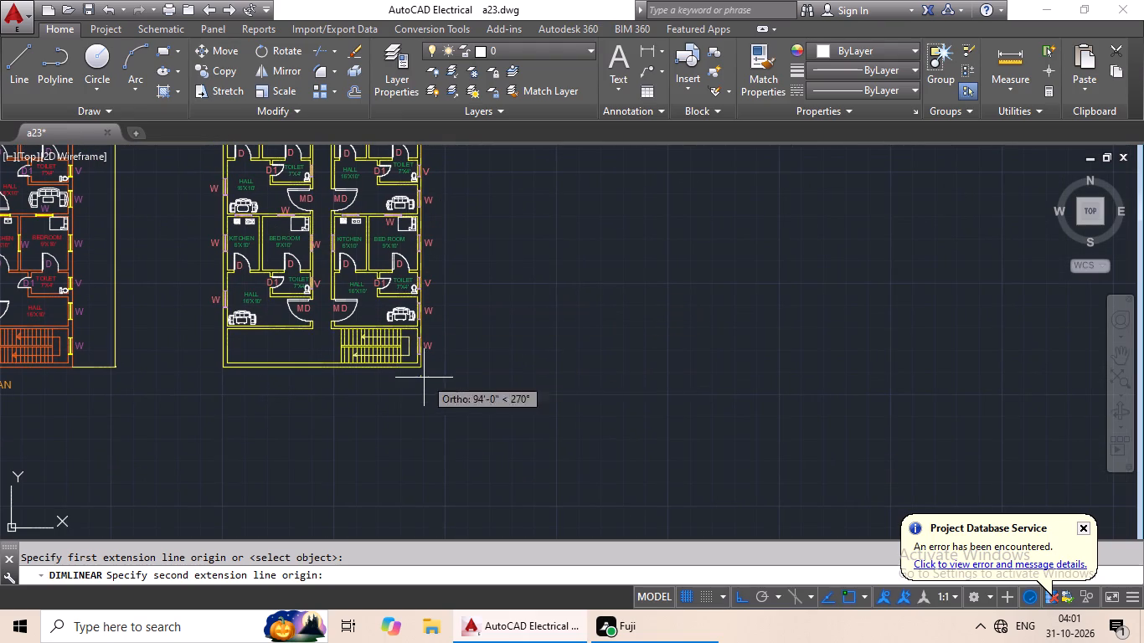
left_click(420, 370)
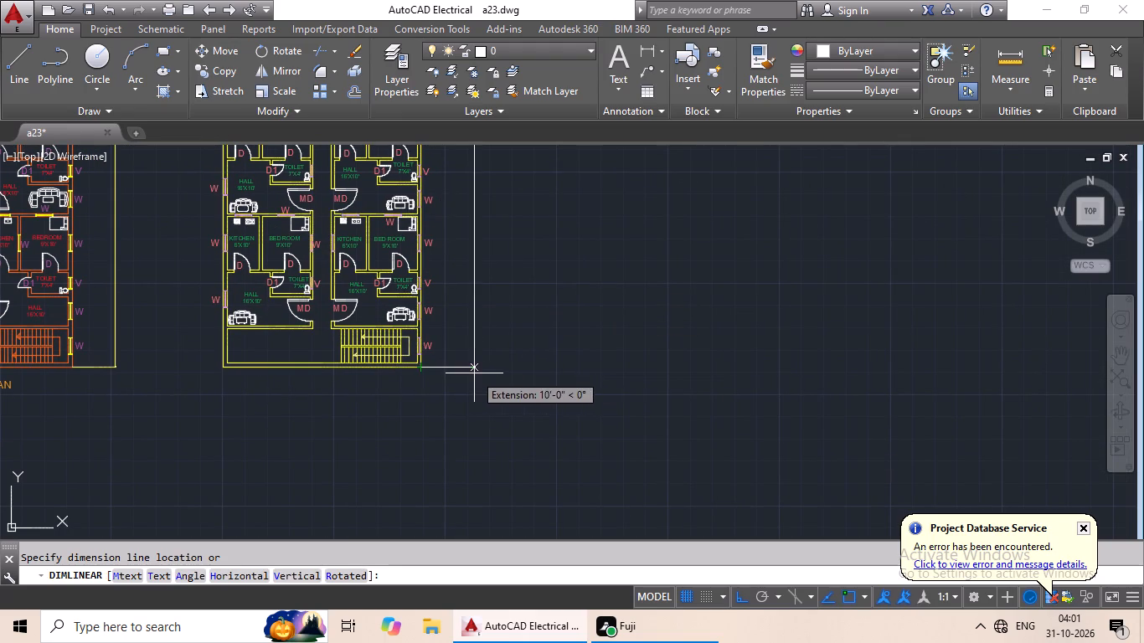
left_click(474, 373)
Change the colour of the yellow-walled plan's overall width and length dimensions to red 205,32,39.
scroll(512, 270, "down", 3)
middle_click_drag(515, 255, 482, 478)
scroll(481, 481, "up", 1)
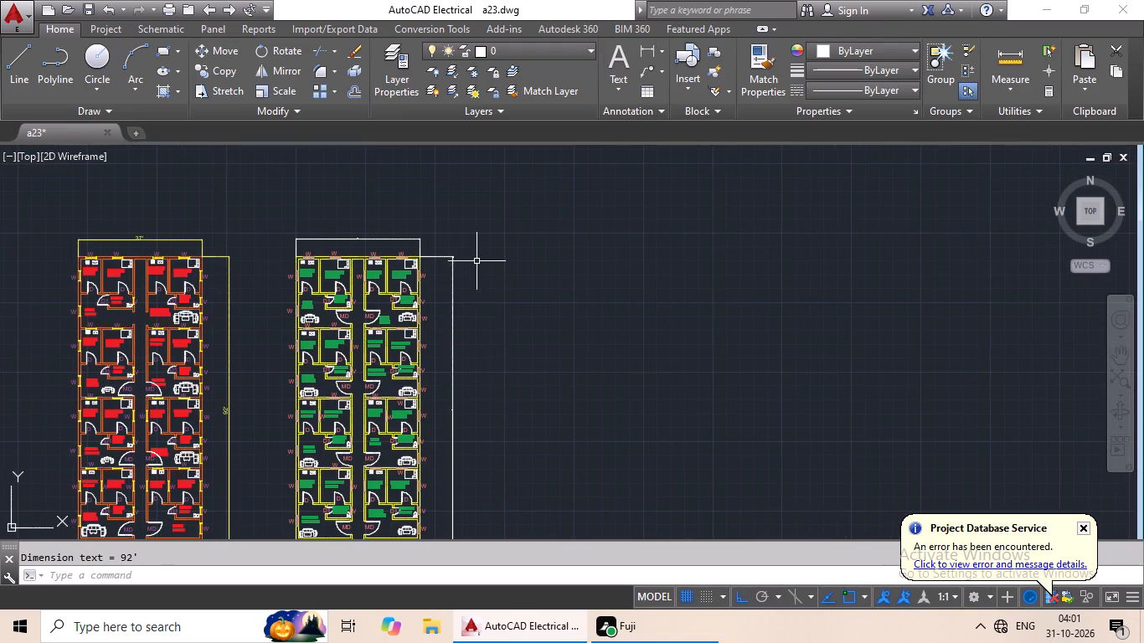
middle_click_drag(477, 261, 473, 332)
scroll(366, 318, "up", 3)
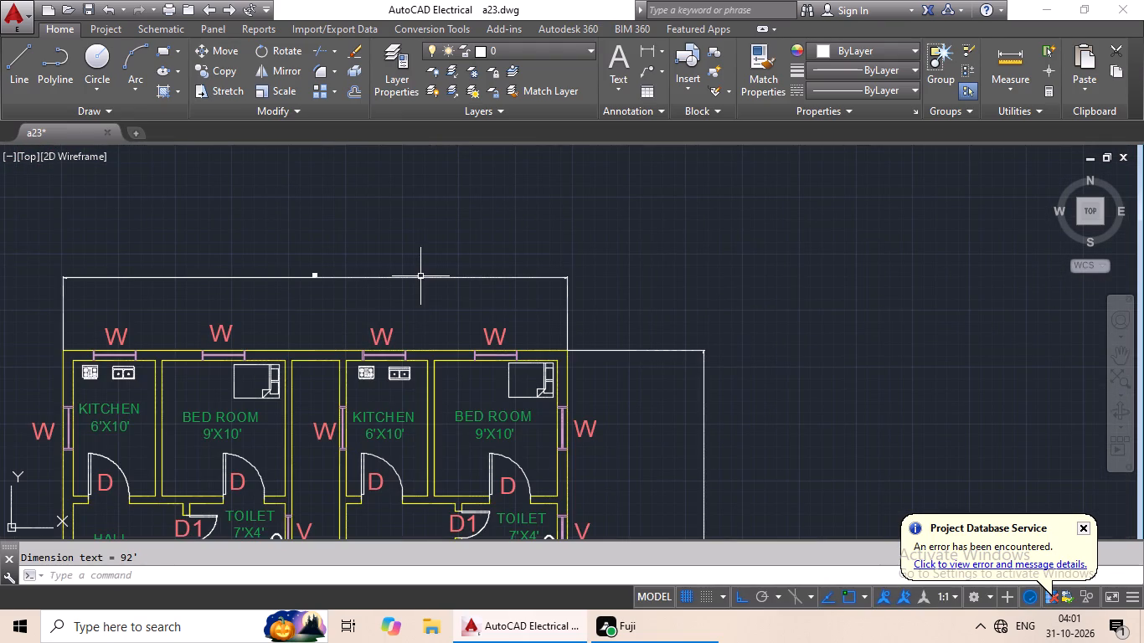
left_click(416, 281)
left_click(425, 275)
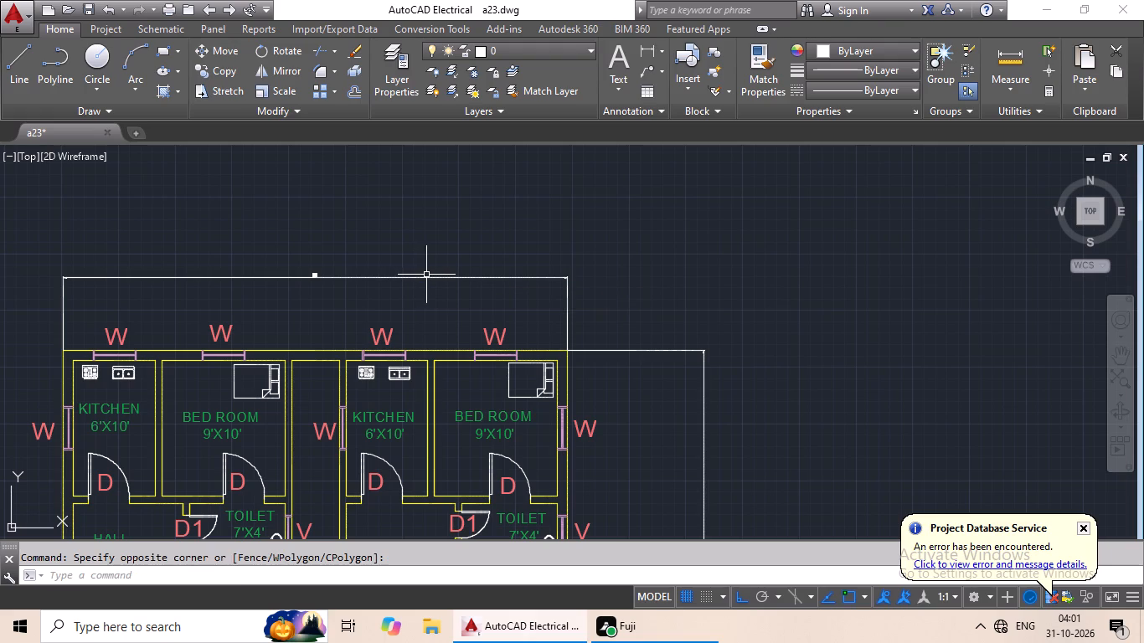
left_click(425, 278)
left_click(626, 352)
scroll(732, 310, "down", 1)
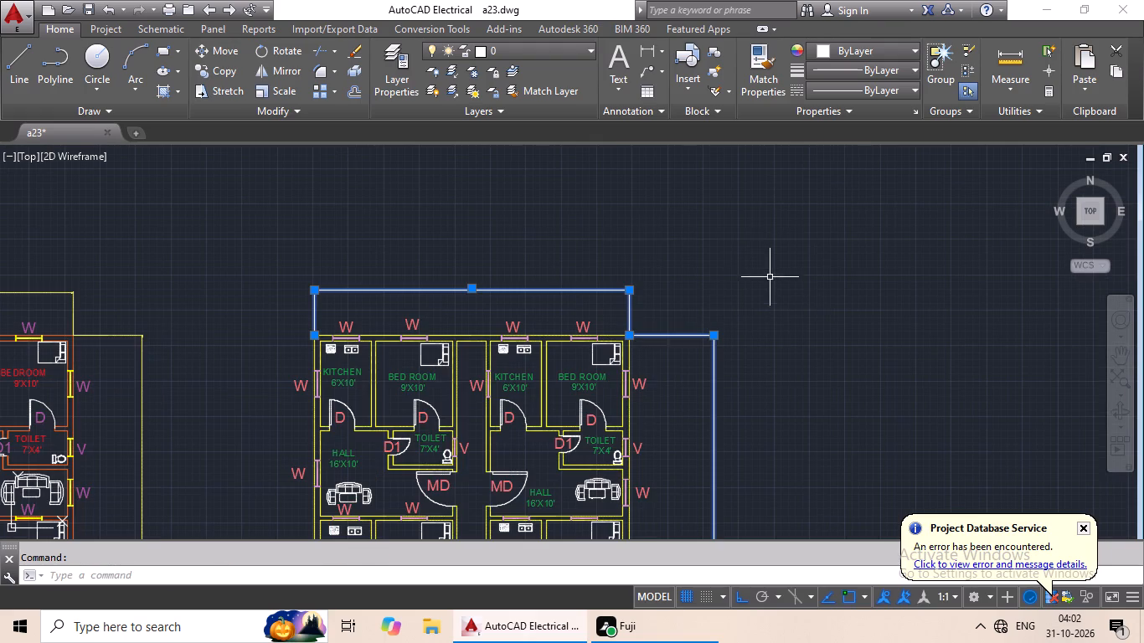
left_click(919, 47)
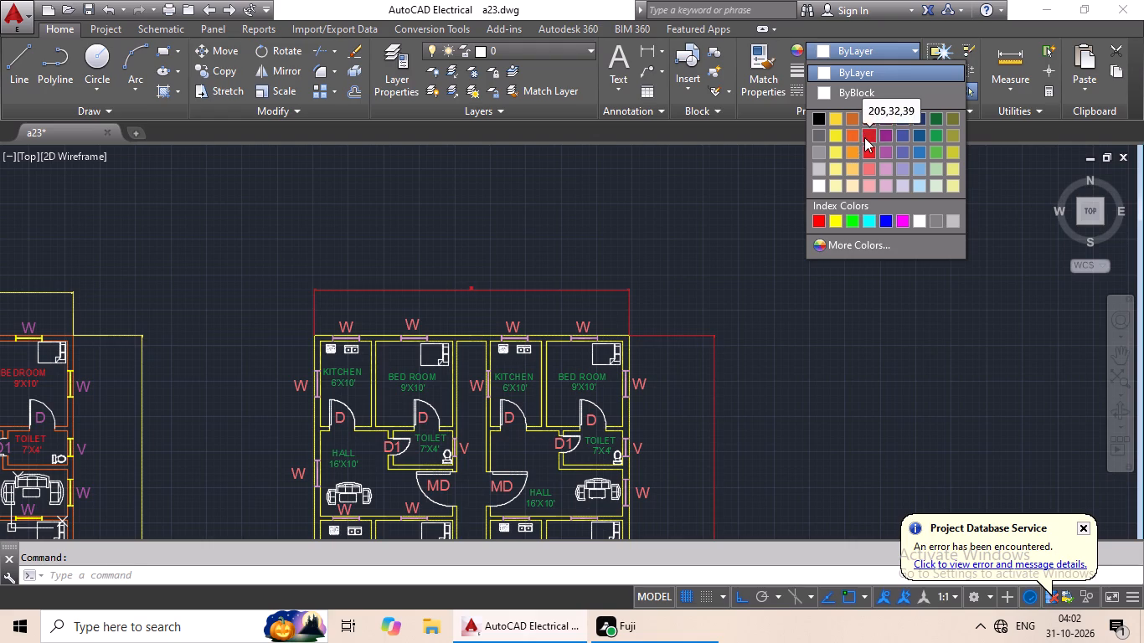
left_click(866, 136)
key("Escape")
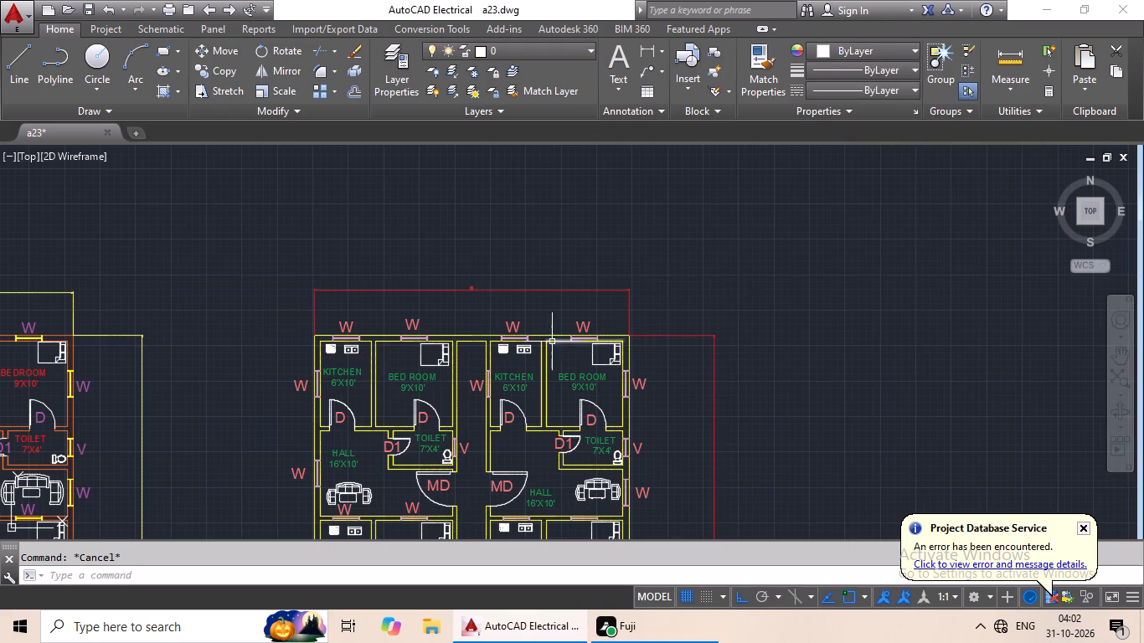
Set the text height of the overall width dimension above the yellow-walled plan to 1'-4".
scroll(451, 266, "up", 7)
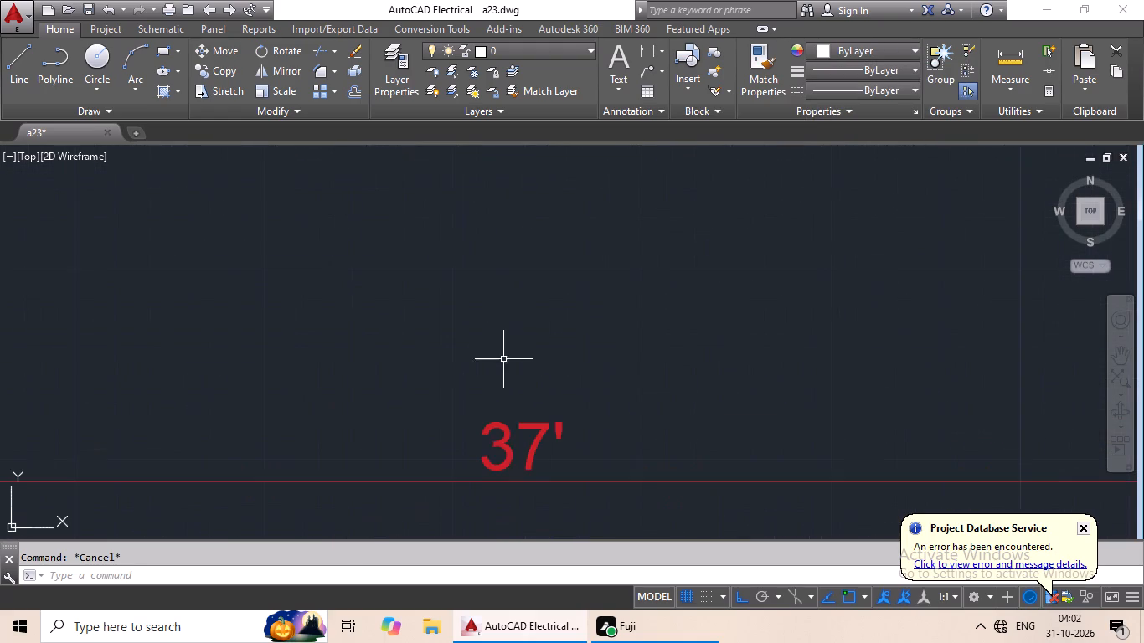
double_click(498, 435)
double_click(508, 441)
double_click(507, 446)
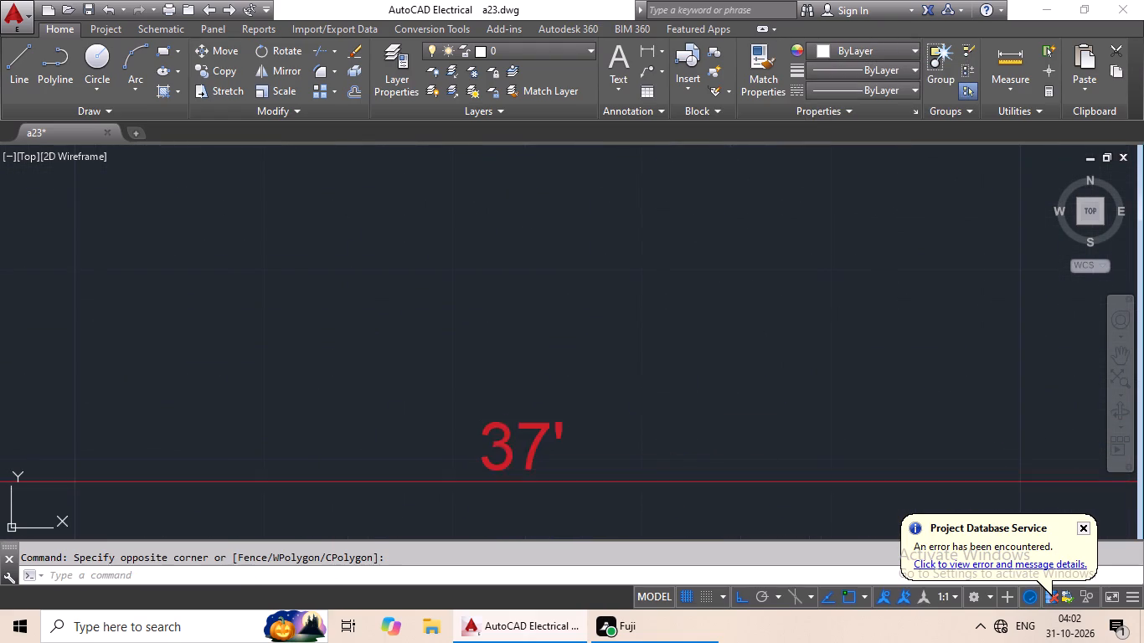
left_click(506, 447)
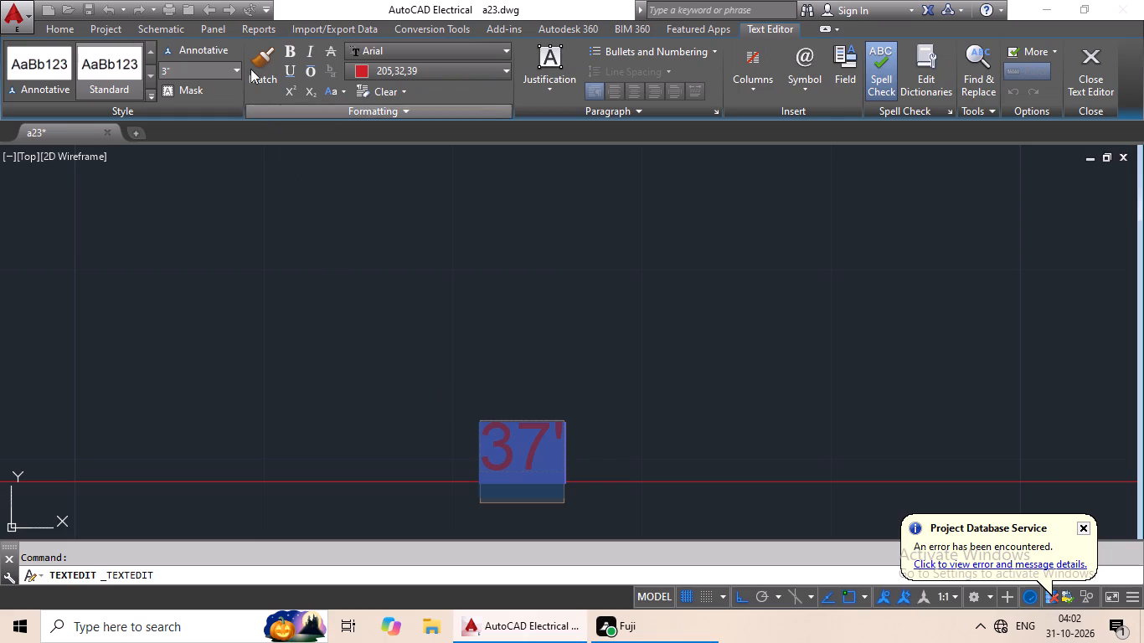
left_click(234, 66)
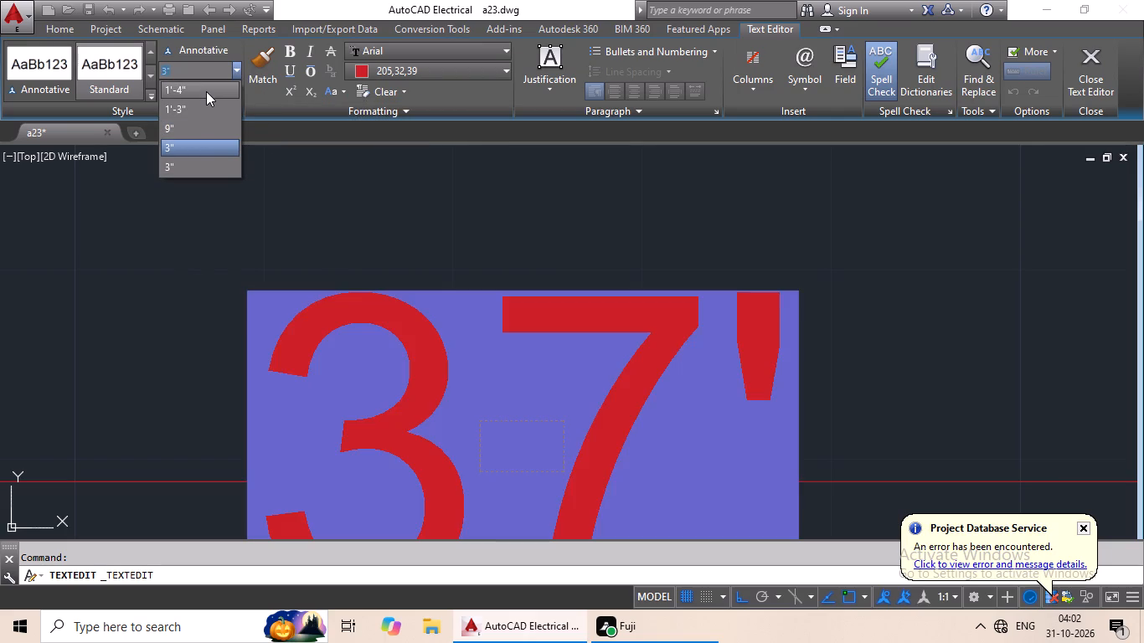
left_click(206, 91)
scroll(596, 198, "down", 2)
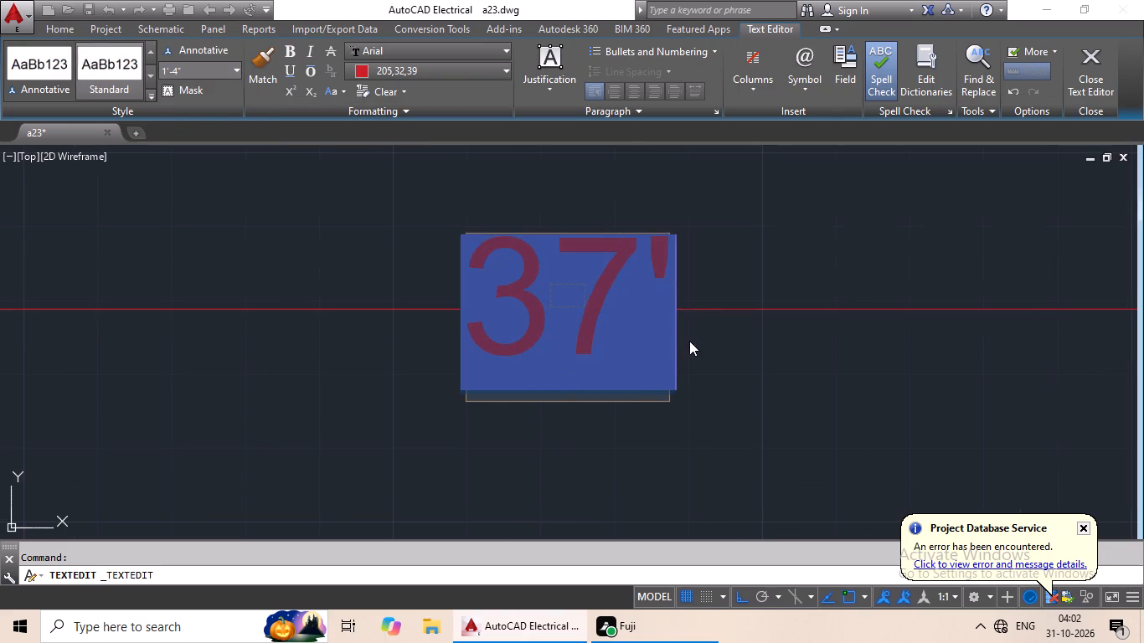
key("Escape")
left_click(754, 221)
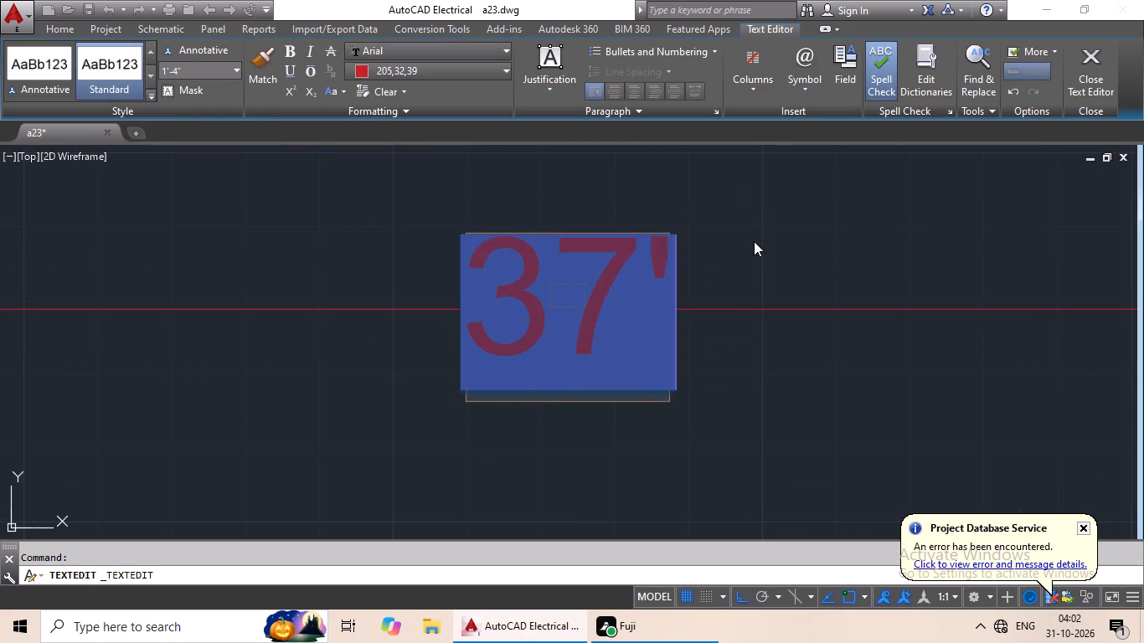
left_click(716, 327)
Set the text height of the vertical overall length dimension beside the yellow-walled plan to 1'-4".
scroll(727, 321, "down", 4)
middle_click_drag(749, 375, 451, 245)
scroll(551, 282, "down", 1)
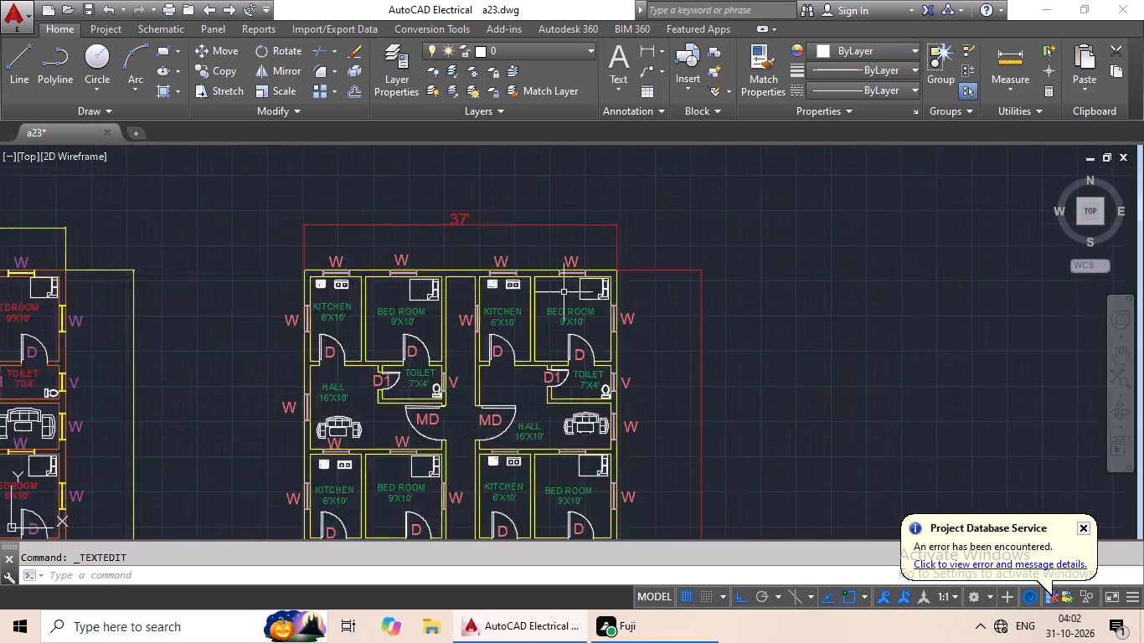
scroll(565, 294, "down", 1)
middle_click_drag(585, 311, 387, 220)
middle_click_drag(500, 398, 473, 318)
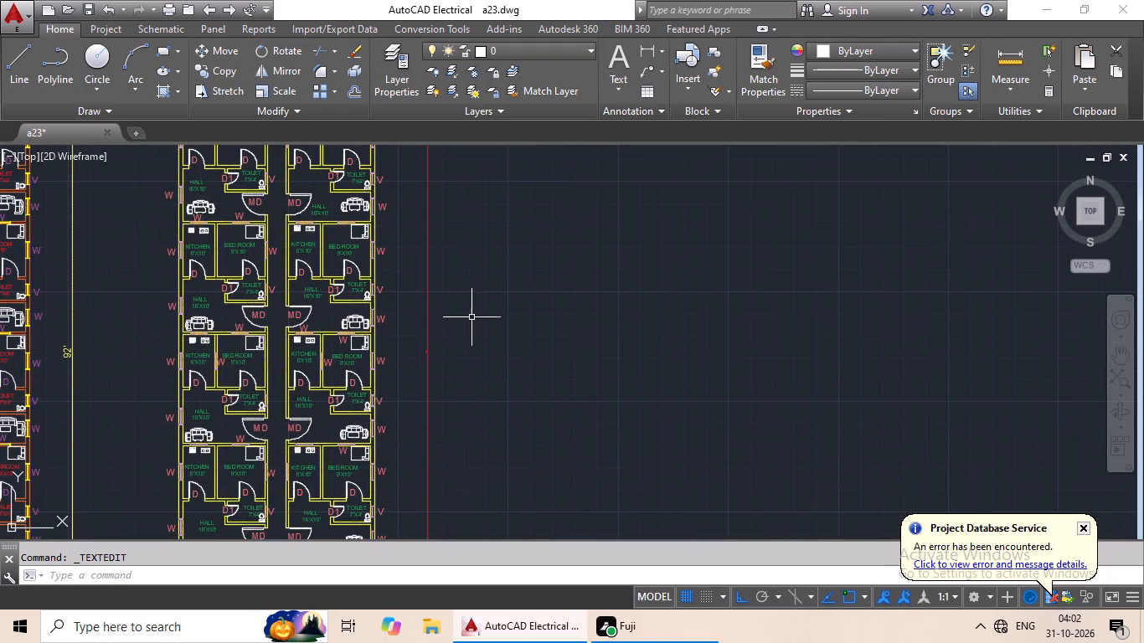
scroll(410, 360, "up", 7)
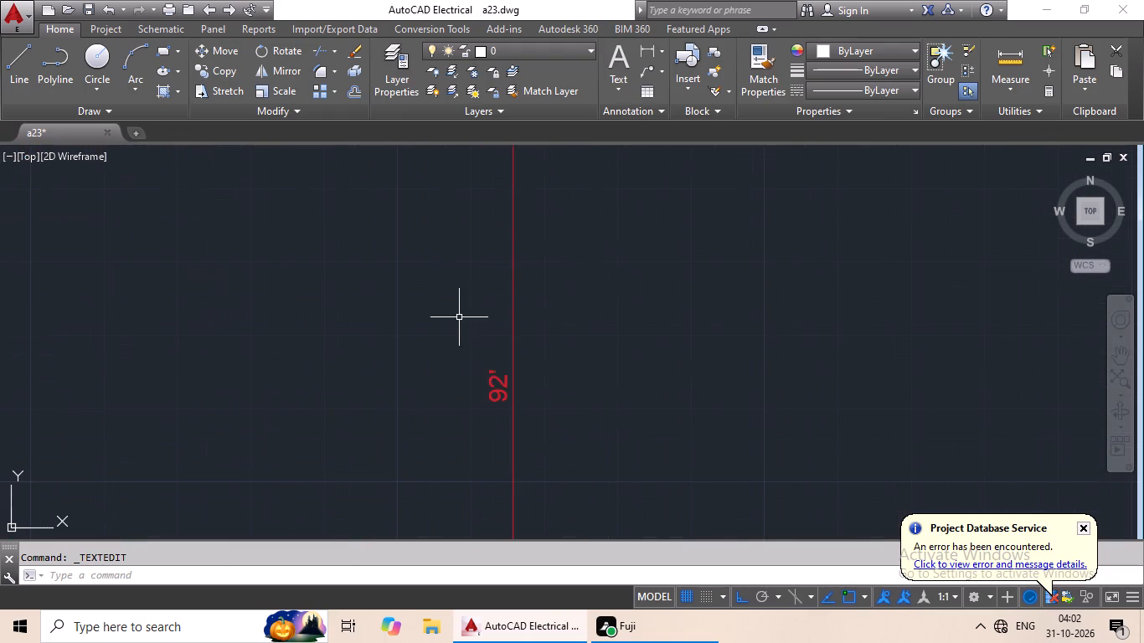
scroll(517, 406, "up", 3)
double_click(441, 363)
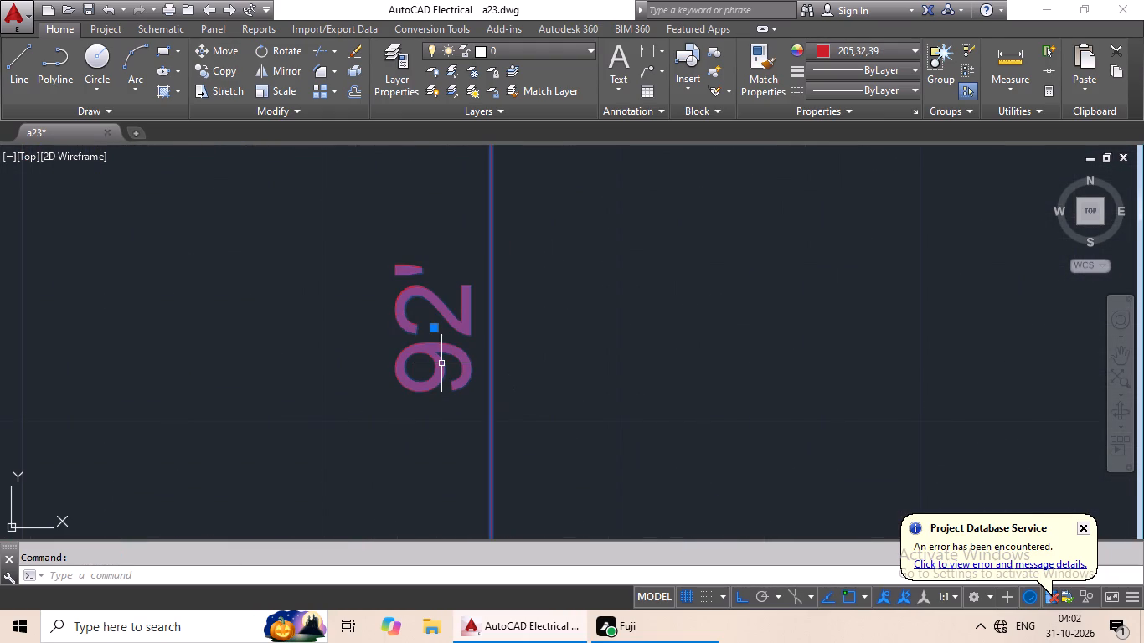
double_click(437, 362)
left_click(425, 362)
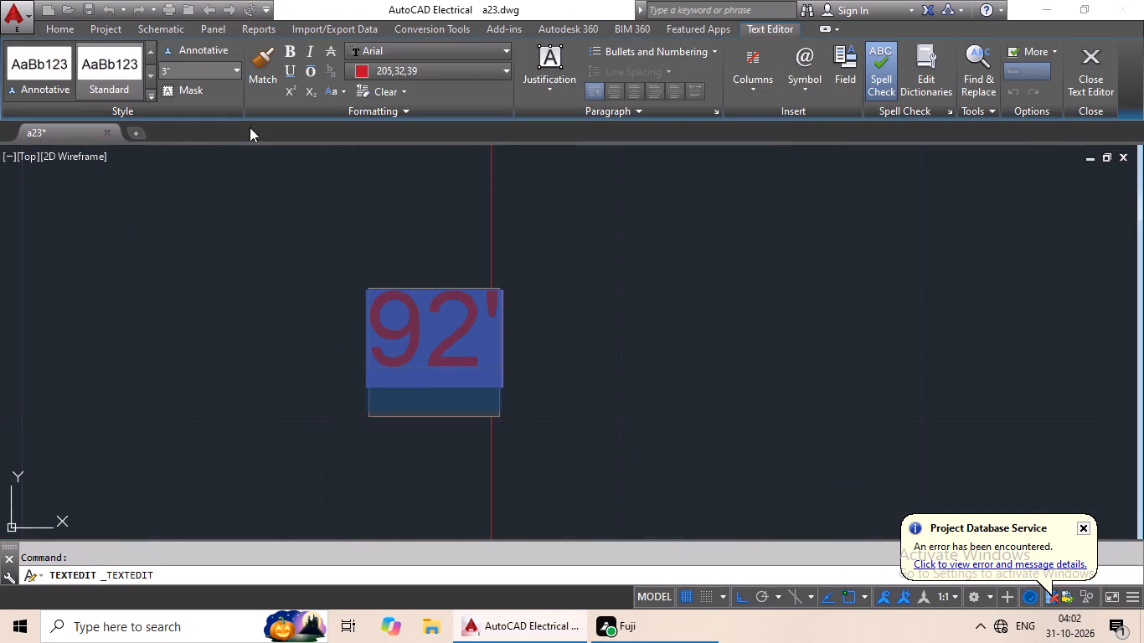
left_click(232, 69)
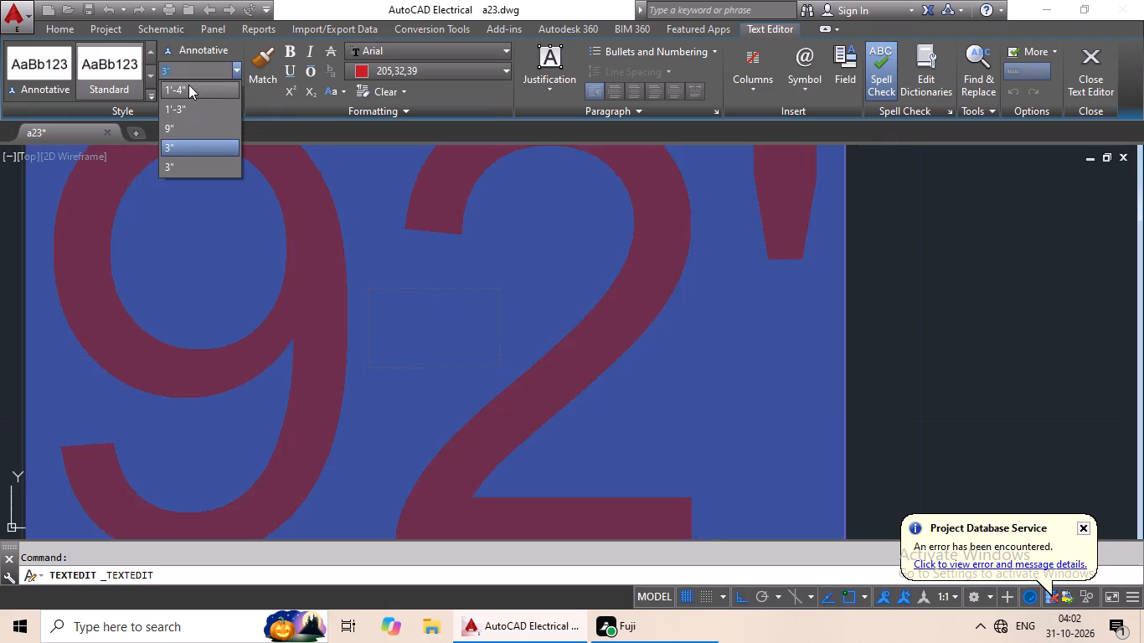
left_click(188, 85)
left_click(910, 306)
Draw a 37' horizontal line level with the yellow-walled plan's top wall, starting about 21' beyond its right corner.
scroll(915, 306, "down", 5)
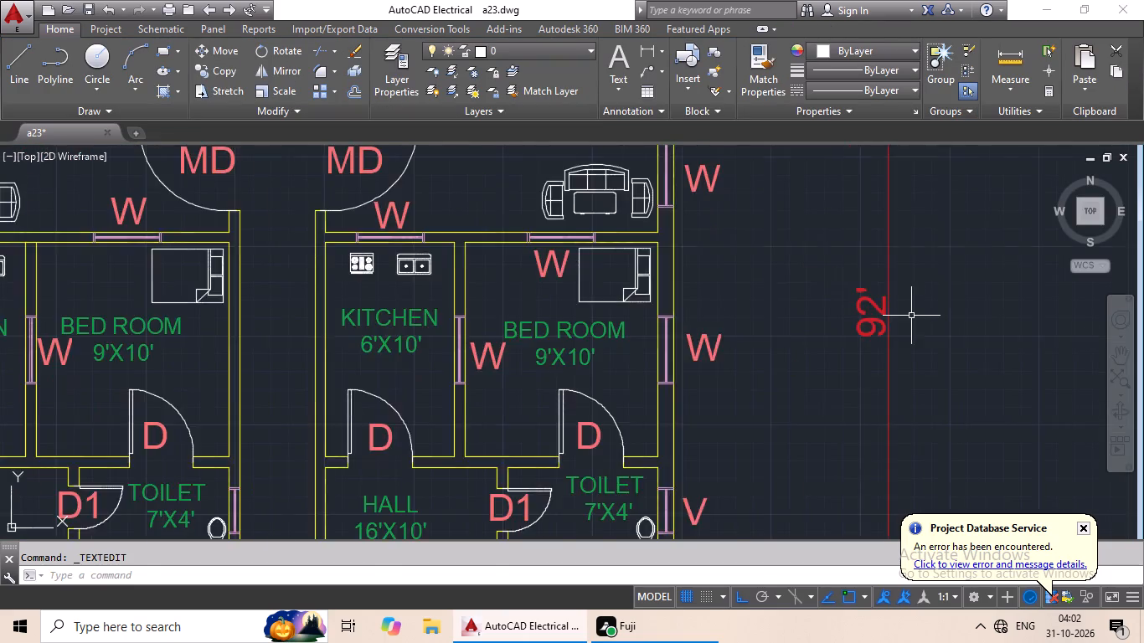
scroll(911, 316, "down", 3)
middle_click_drag(908, 325, 499, 325)
scroll(518, 324, "down", 3)
middle_click_drag(541, 319, 469, 338)
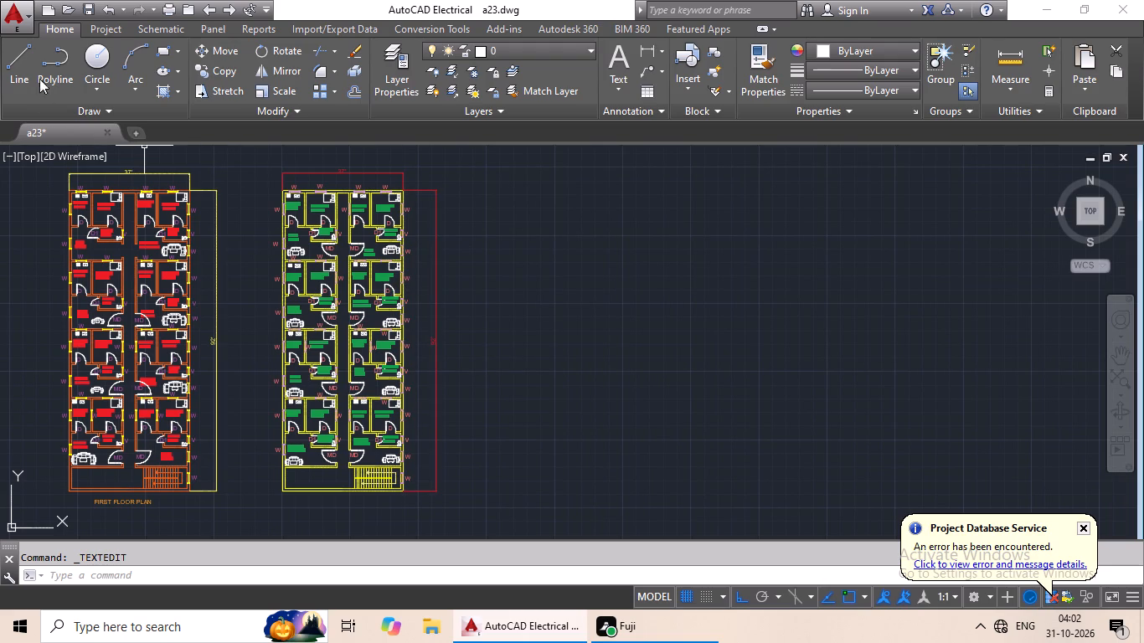
left_click(19, 51)
scroll(448, 190, "up", 2)
middle_click_drag(446, 188, 463, 270)
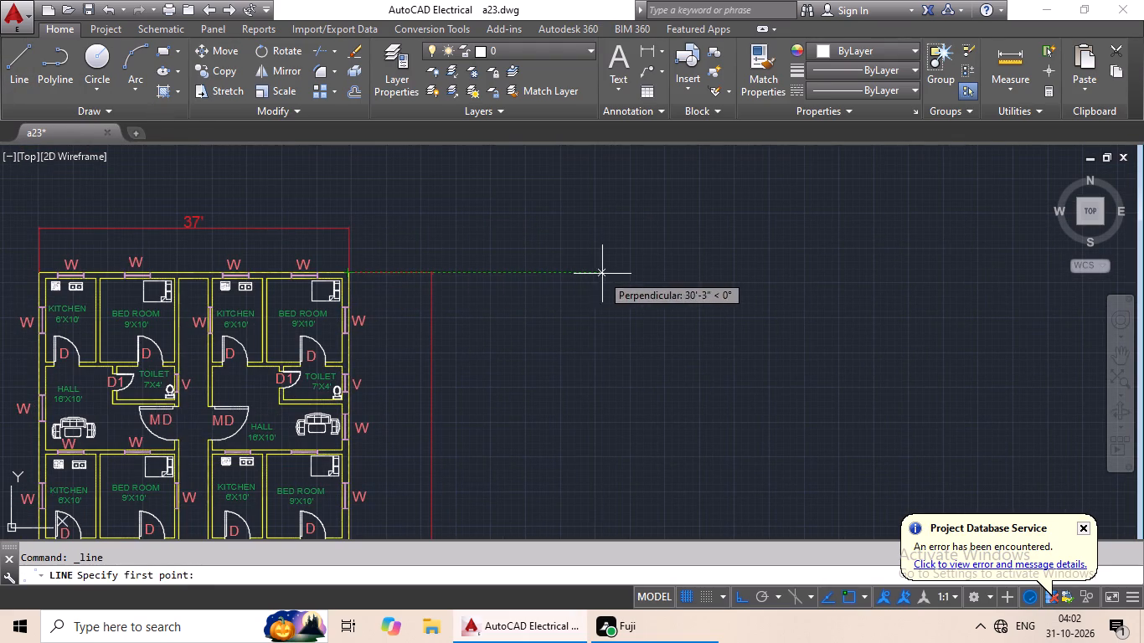
scroll(604, 274, "down", 1)
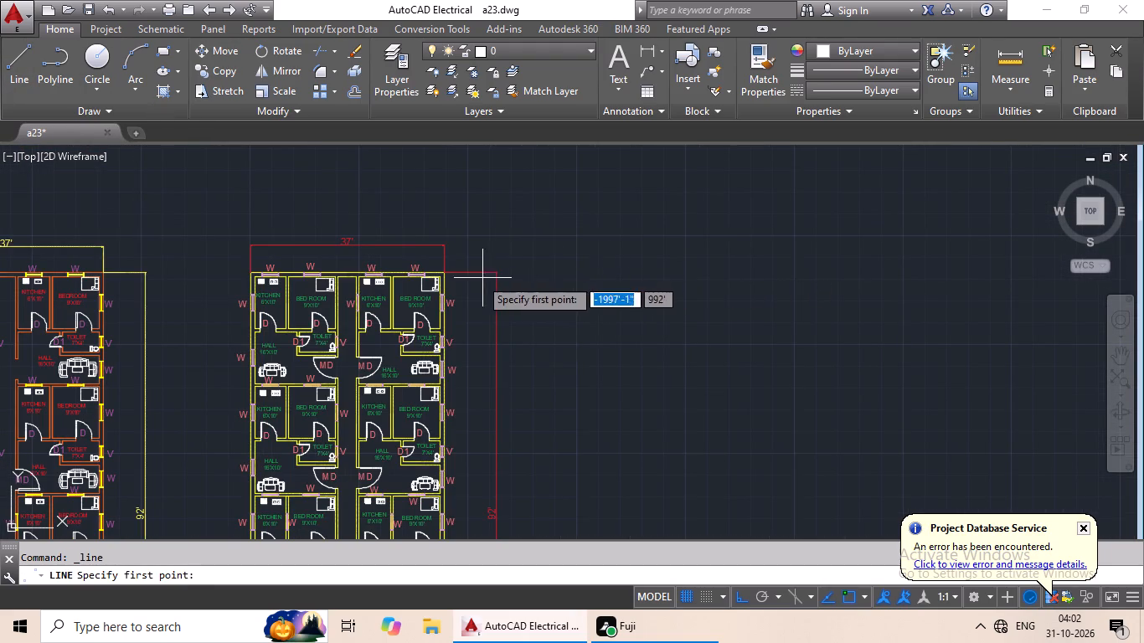
left_click(24, 57)
scroll(443, 271, "up", 1)
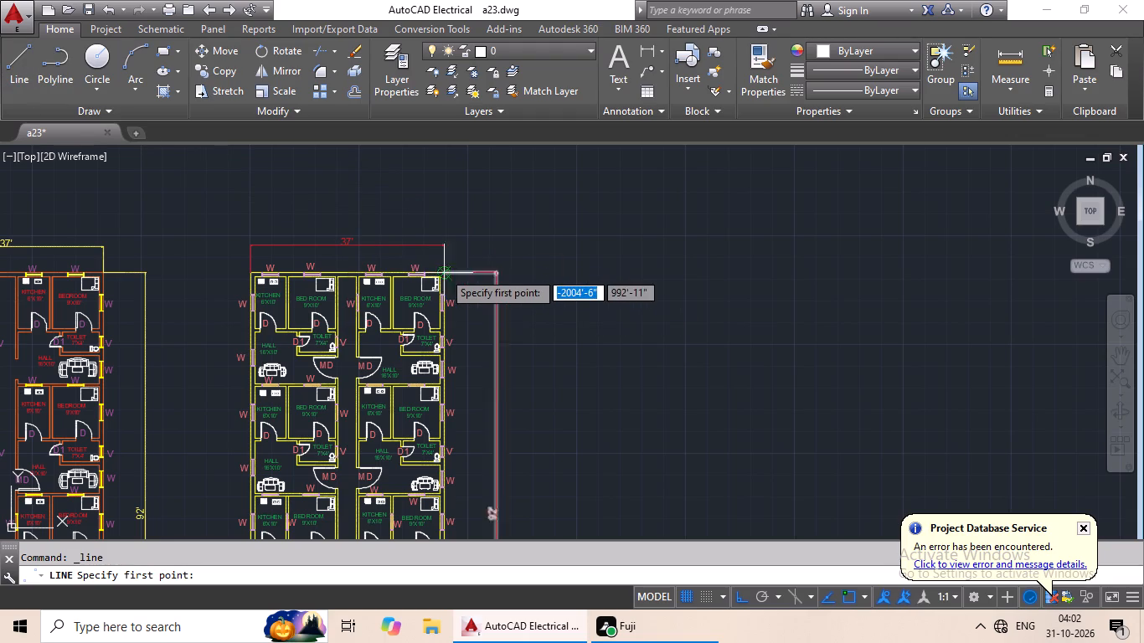
scroll(443, 271, "up", 1)
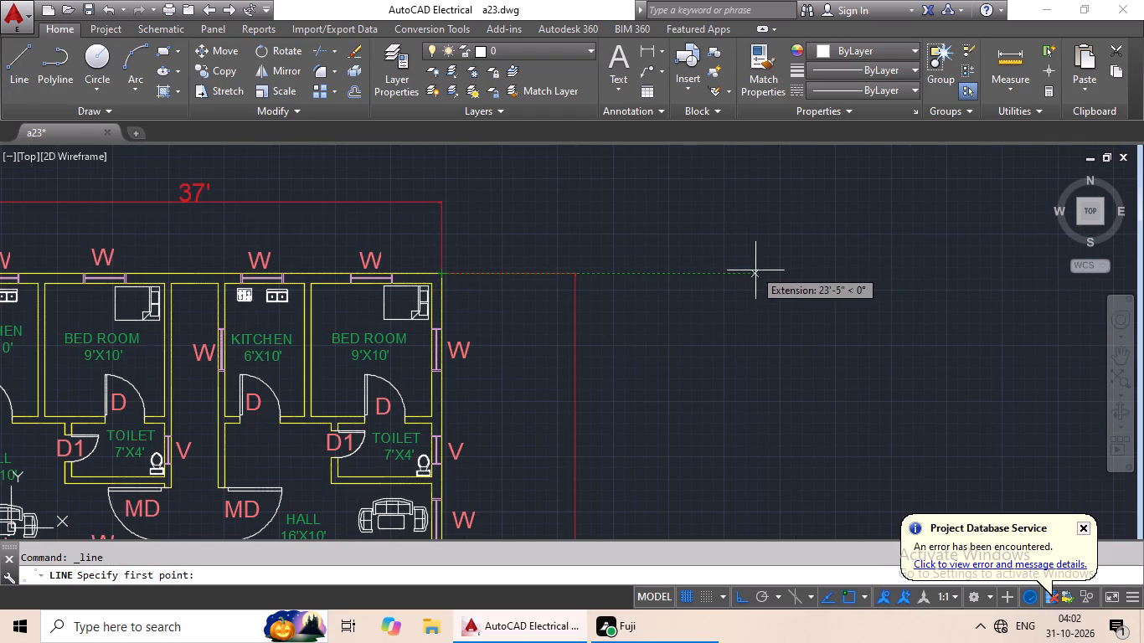
left_click_drag(727, 278, 745, 284)
middle_click_drag(1020, 353, 633, 313)
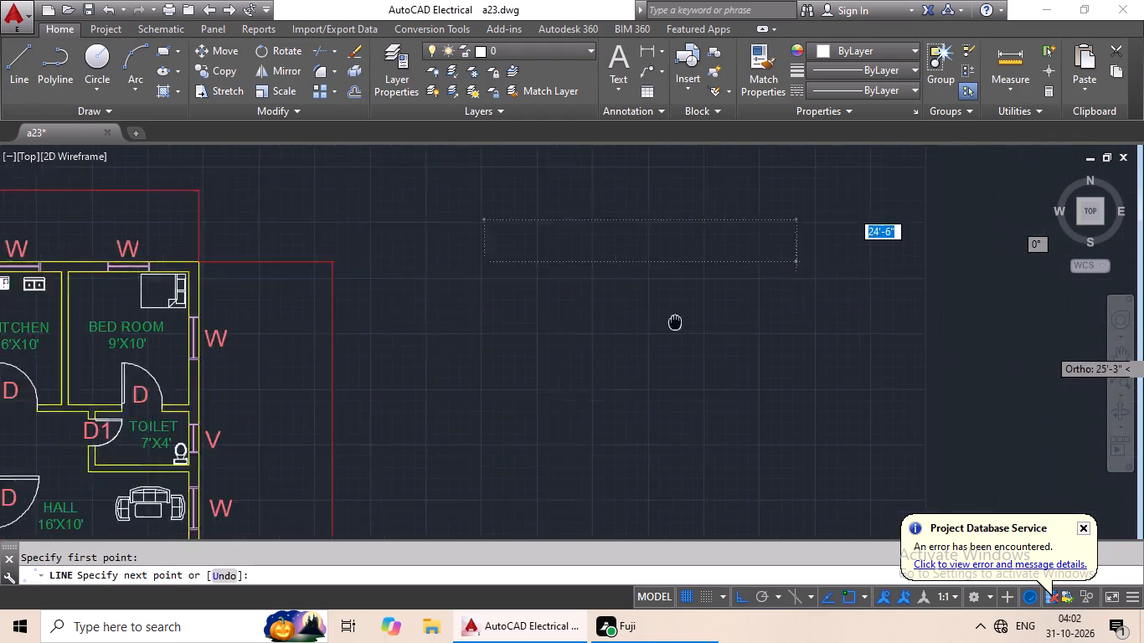
middle_click_drag(633, 313, 616, 308)
scroll(612, 290, "down", 2)
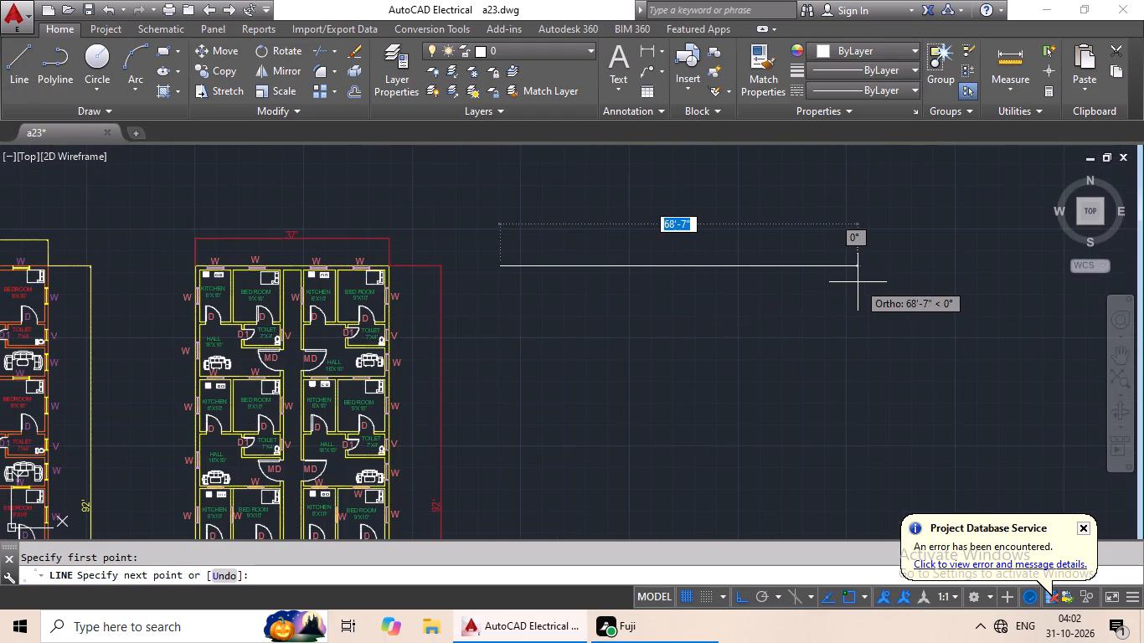
type("37'")
key("Return")
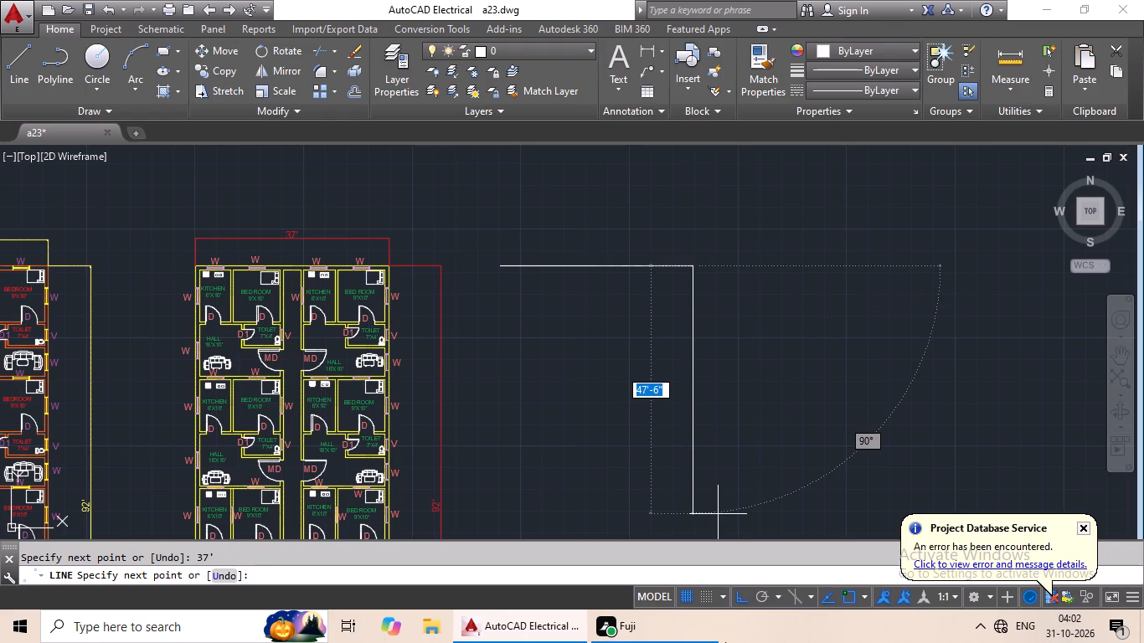
Complete the rectangular outline from the 37' top line with a 92' right side, a 37' bottom side and a closing left side.
middle_click_drag(706, 625, 683, 505)
middle_click_drag(688, 470, 685, 384)
scroll(688, 381, "down", 2)
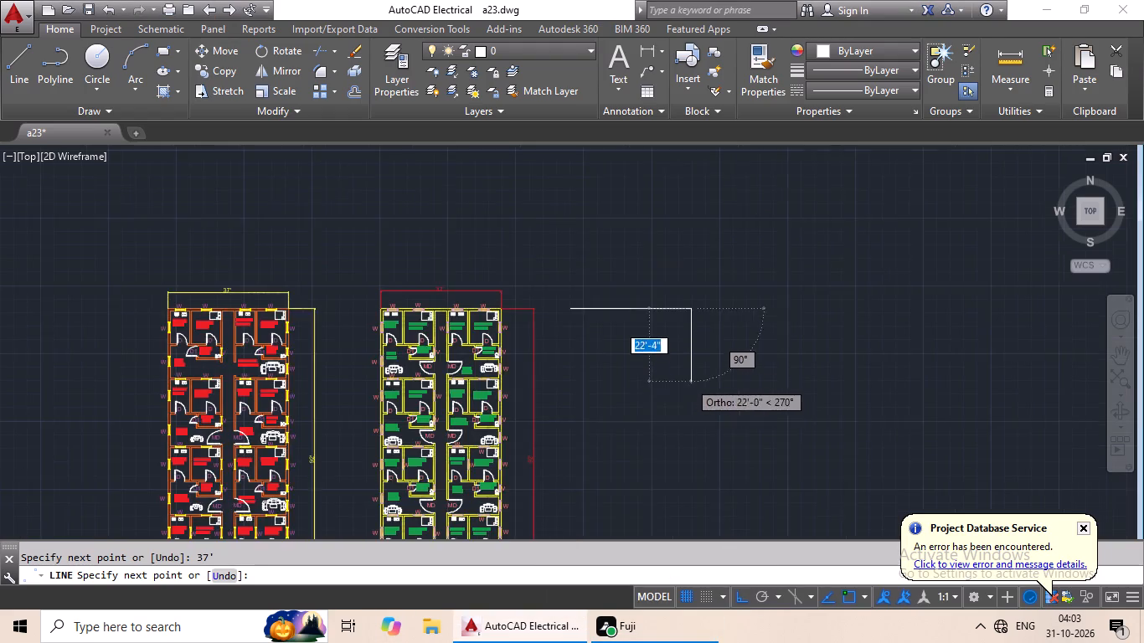
middle_click_drag(692, 404, 671, 288)
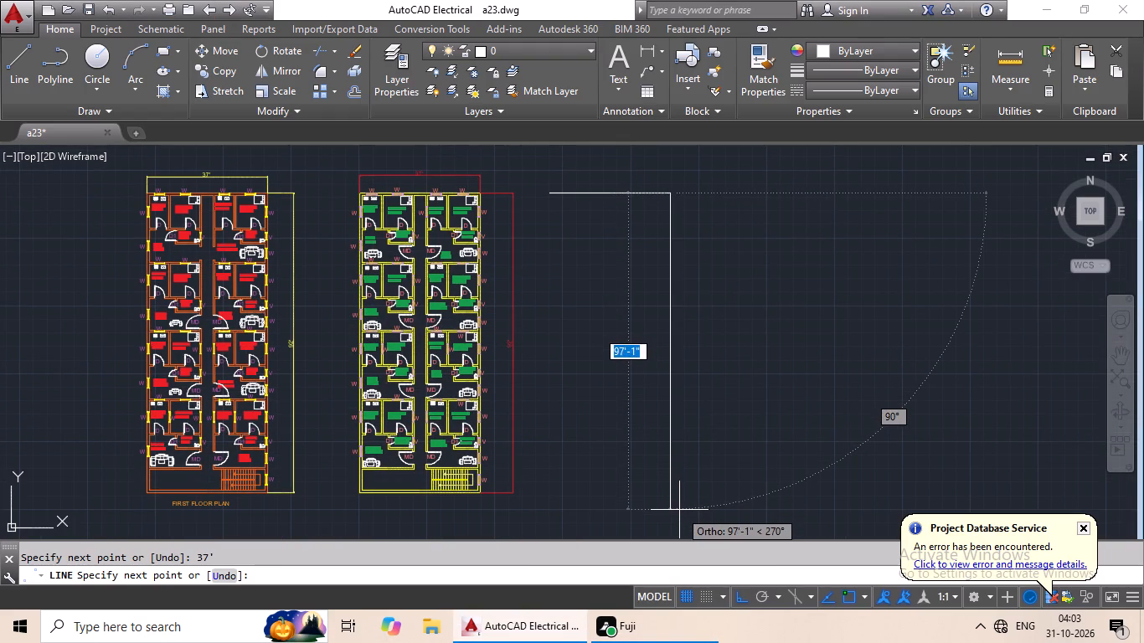
type("92'")
key("Return")
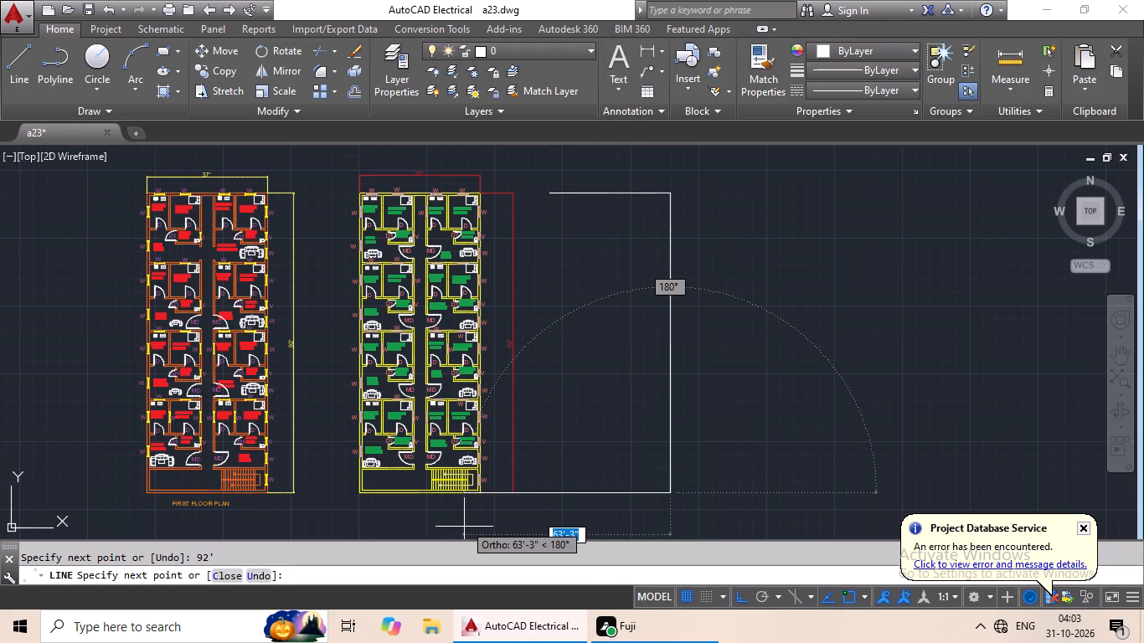
type("37'")
key("Return")
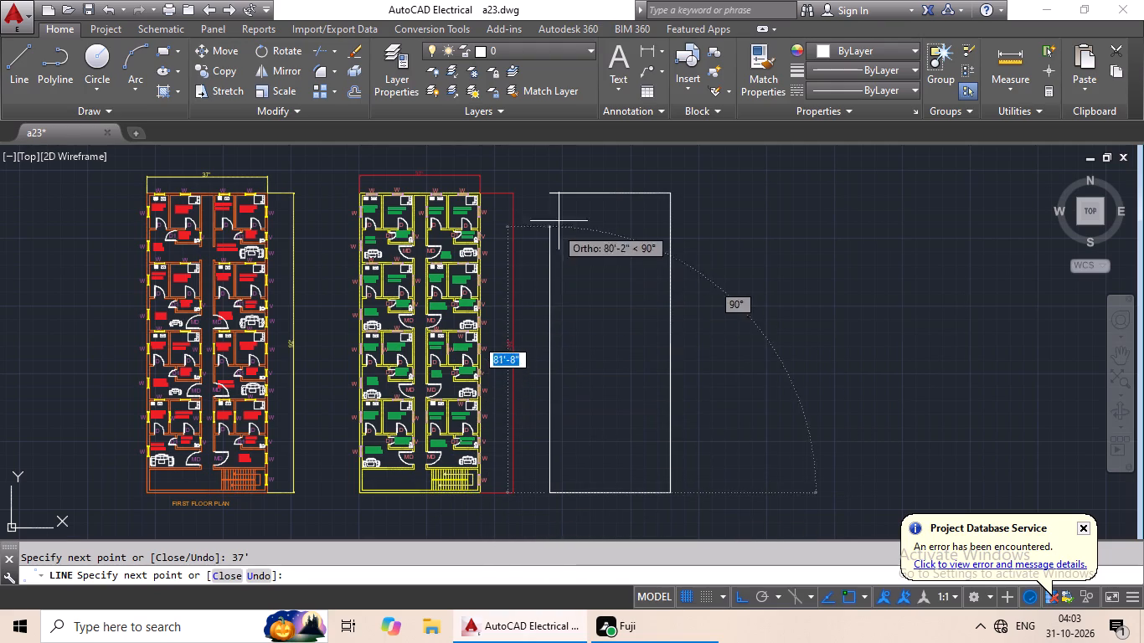
scroll(559, 184, "up", 2)
left_click(536, 204)
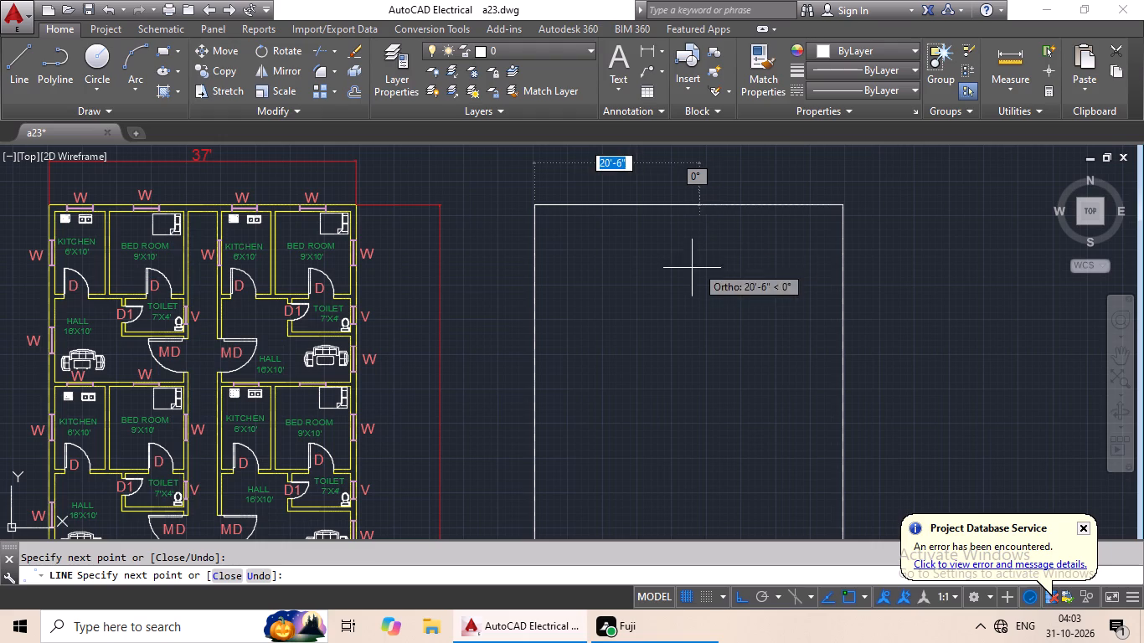
key("Escape")
scroll(660, 317, "down", 3)
middle_click_drag(660, 317, 472, 256)
key("Escape")
key("Escape")
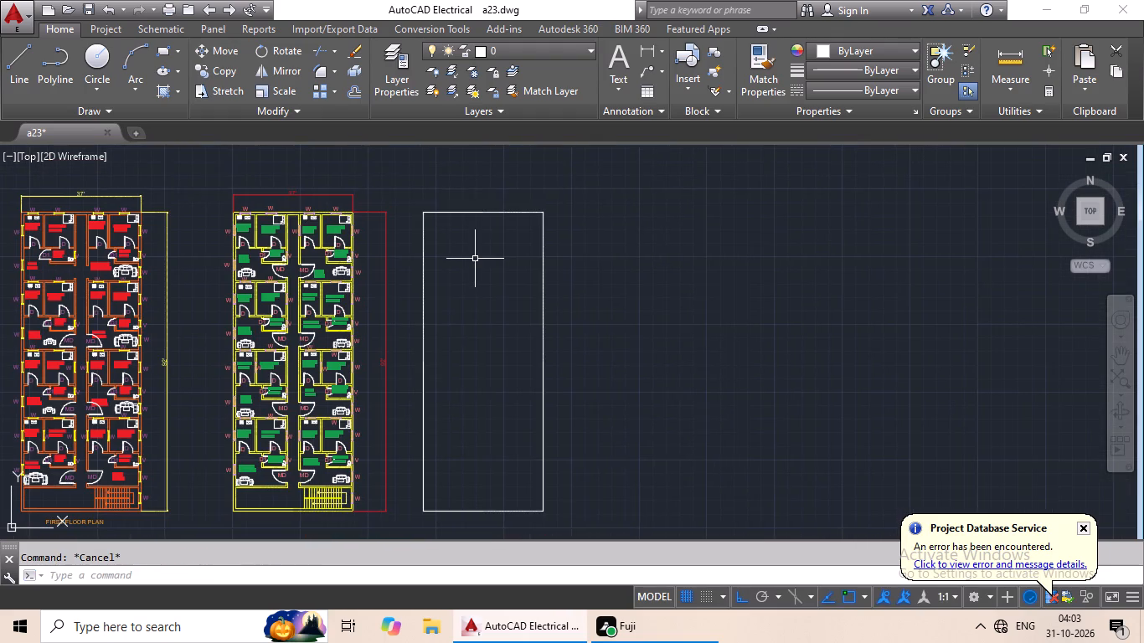
key("Escape")
Offset all four sides of the new 37' by 92' outline inward by 9" for the outer walls.
key("o")
key("Return")
key("9")
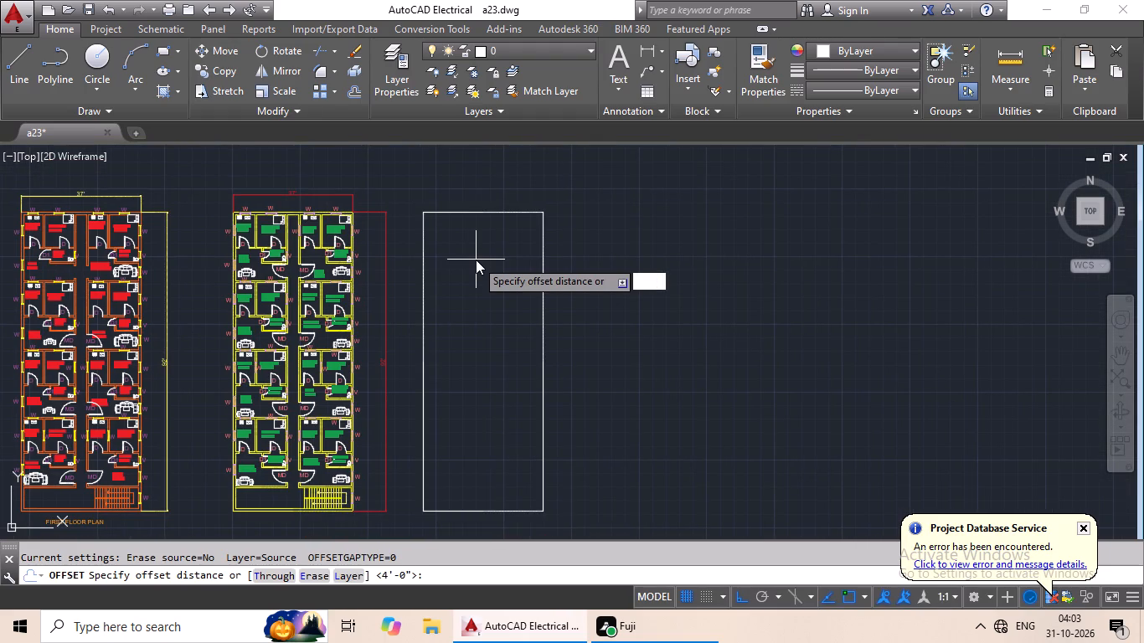
key("shift+quotedbl")
key("Return")
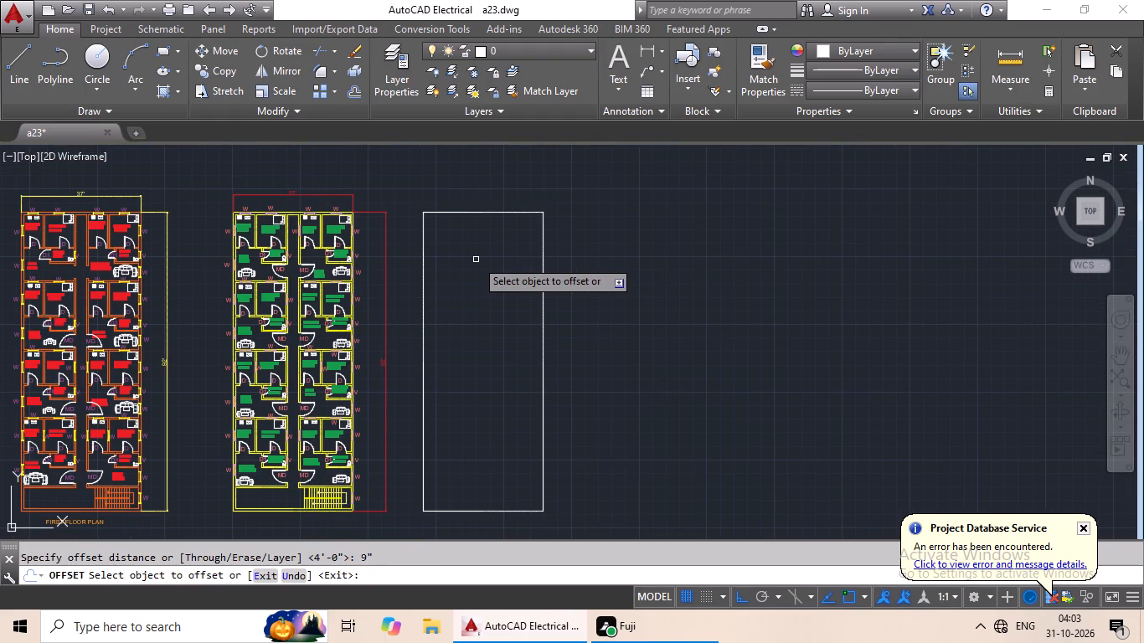
left_click(422, 367)
left_click(473, 352)
left_click_drag(541, 334, 540, 336)
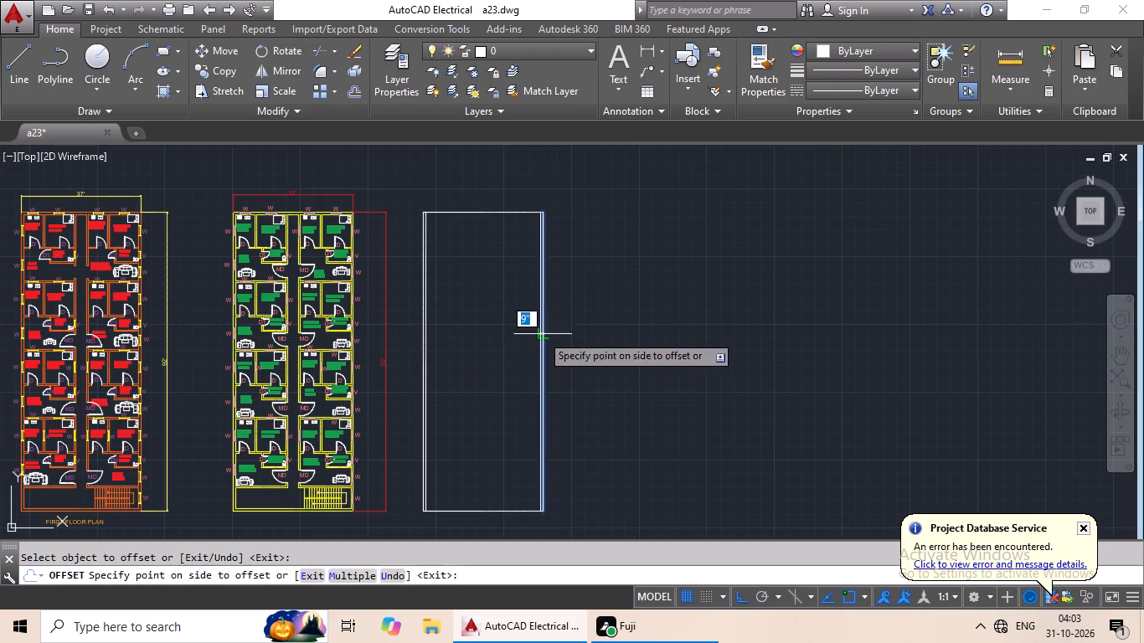
left_click_drag(540, 336, 528, 342)
left_click(489, 352)
left_click(505, 210)
left_click(508, 234)
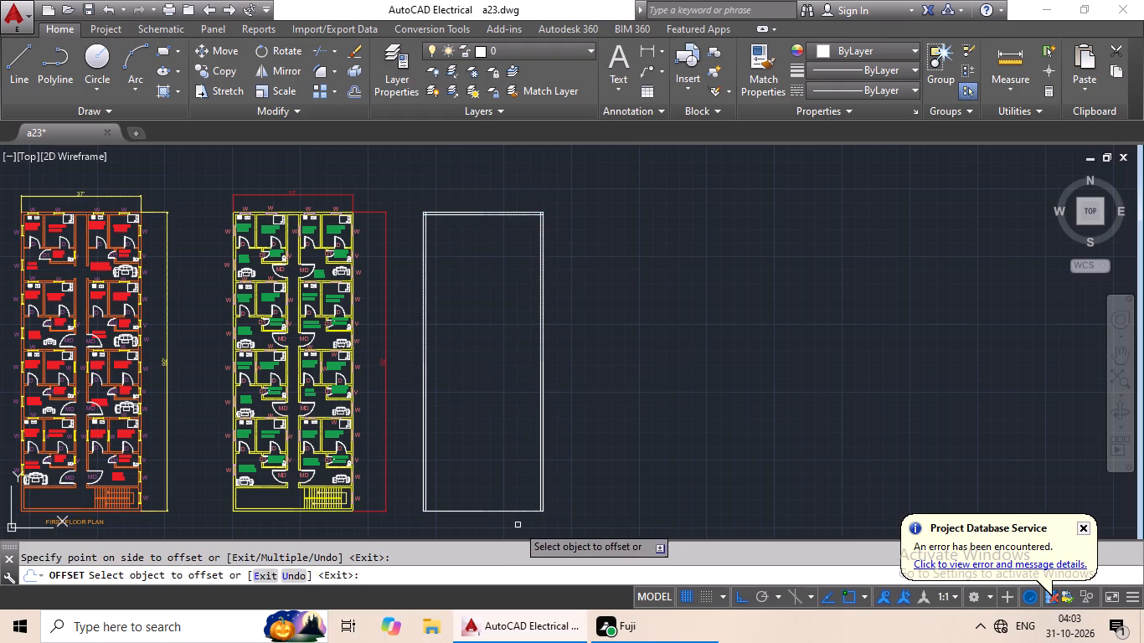
left_click_drag(483, 513, 490, 495)
left_click_drag(500, 451, 503, 443)
key("Escape")
key("Escape")
key("Escape")
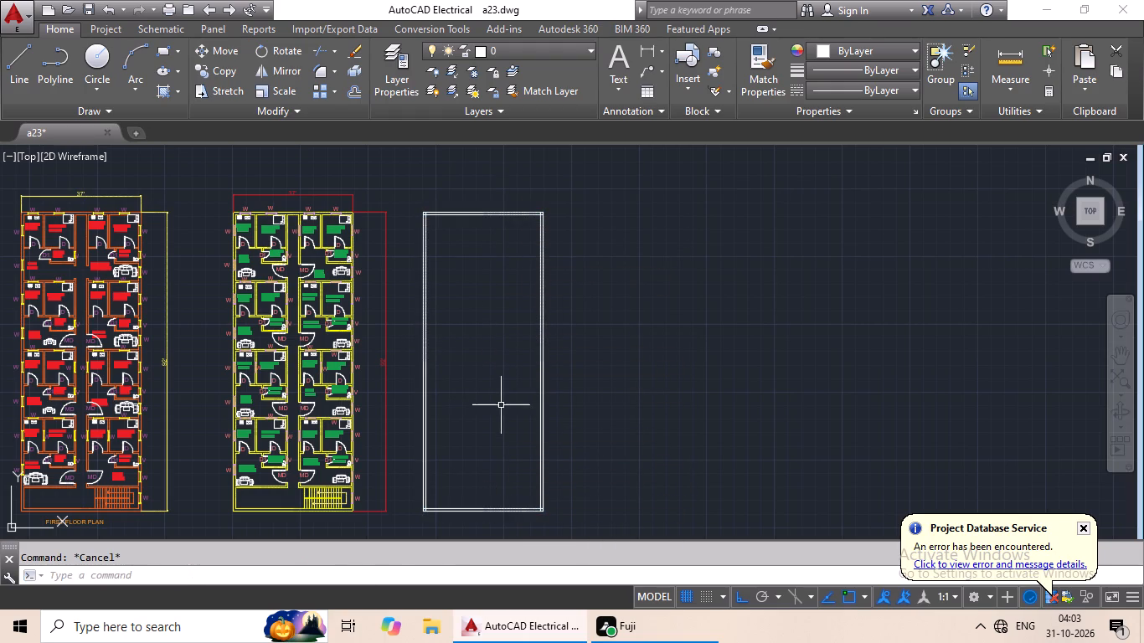
Offset the inner line of the new plan's left outer wall 6' into the plan.
key("o")
key("Return")
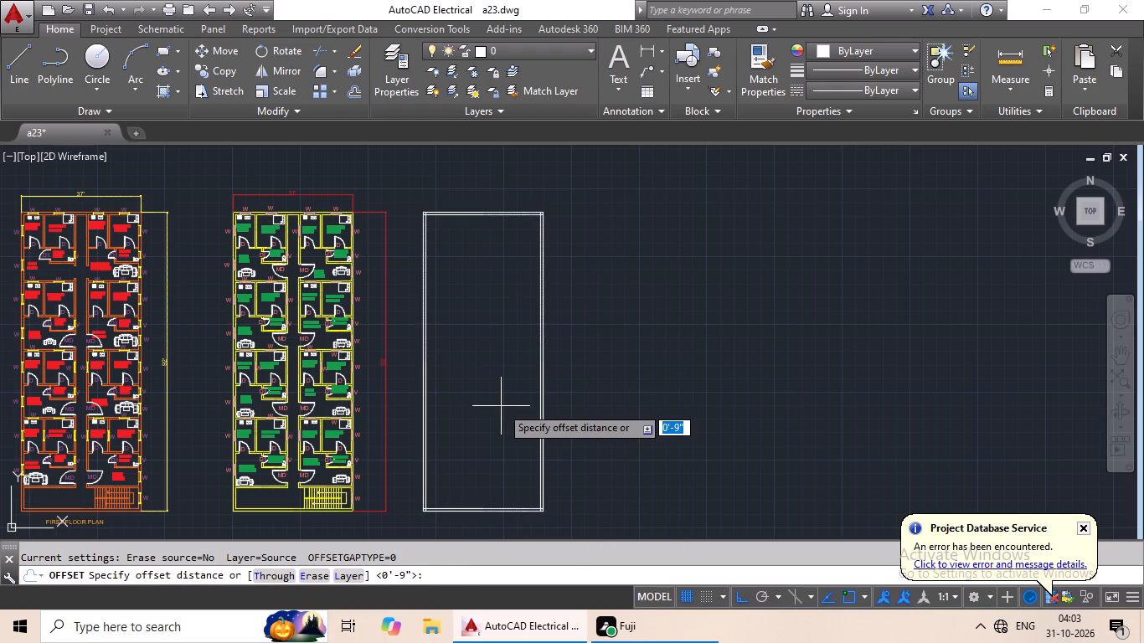
type("6'")
key("Return")
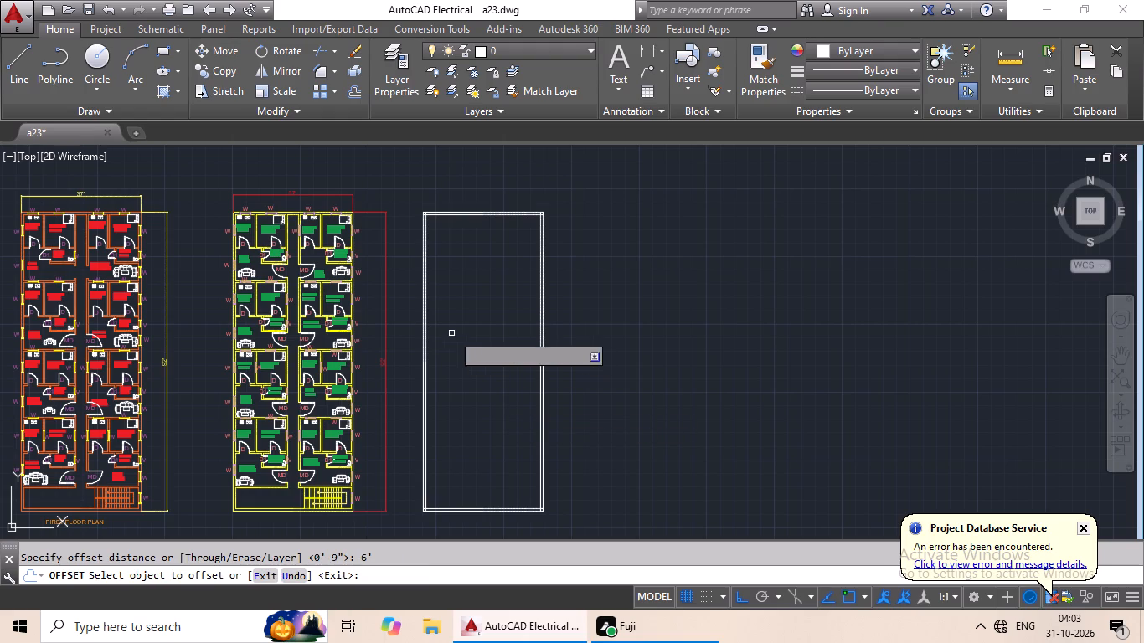
scroll(420, 282, "up", 2)
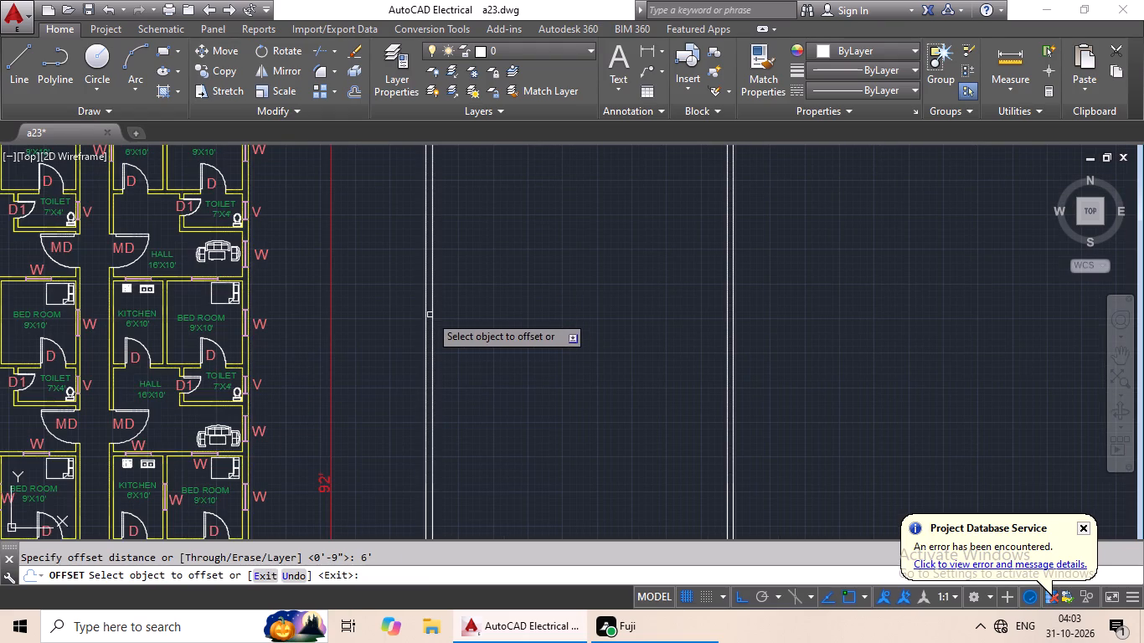
left_click_drag(432, 313, 456, 309)
left_click(508, 298)
scroll(548, 299, "down", 1)
key("Escape")
key("Escape")
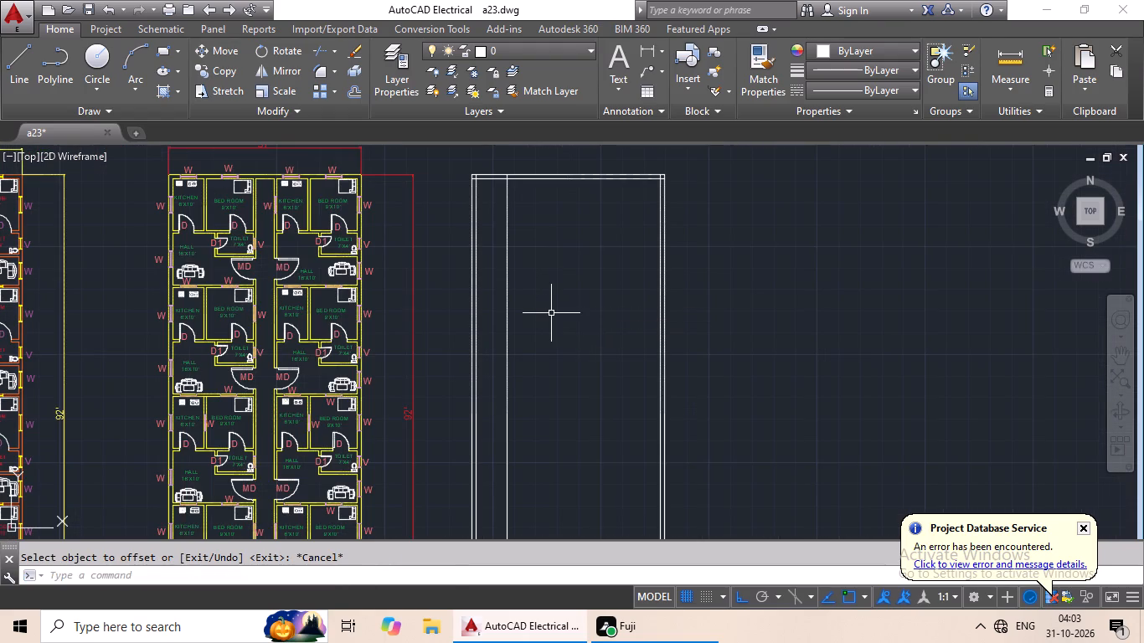
Offset the new vertical partition line 6" further into the plan to give the partition its thickness.
key("o")
key("Return")
type("6\"")
key("Return")
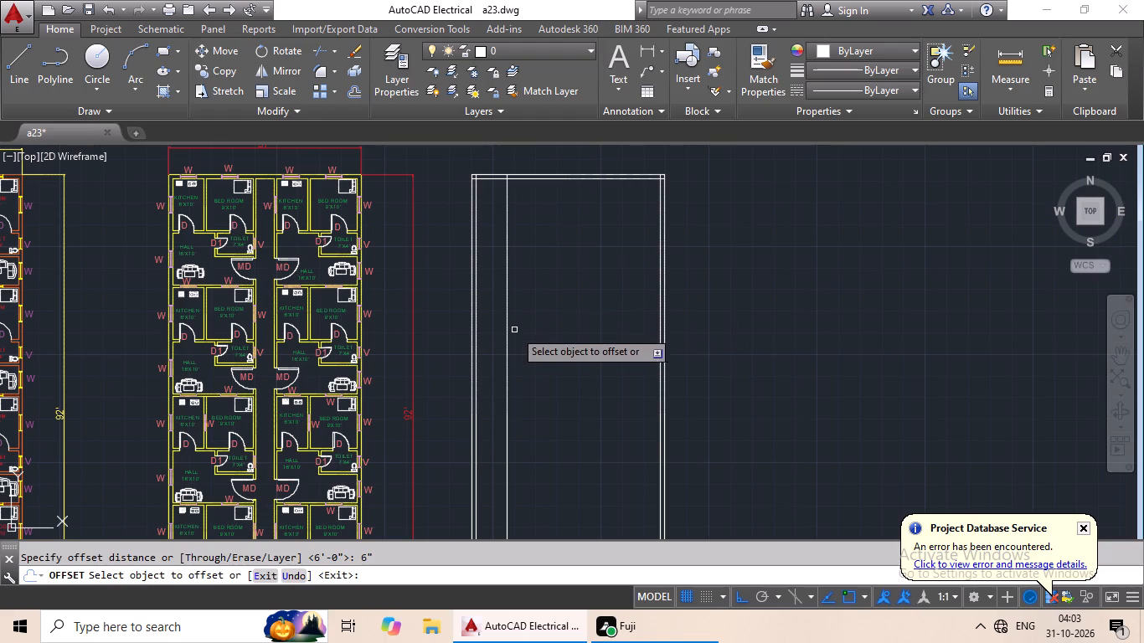
left_click_drag(506, 346, 521, 341)
left_click(599, 321)
key("Escape")
key("Escape")
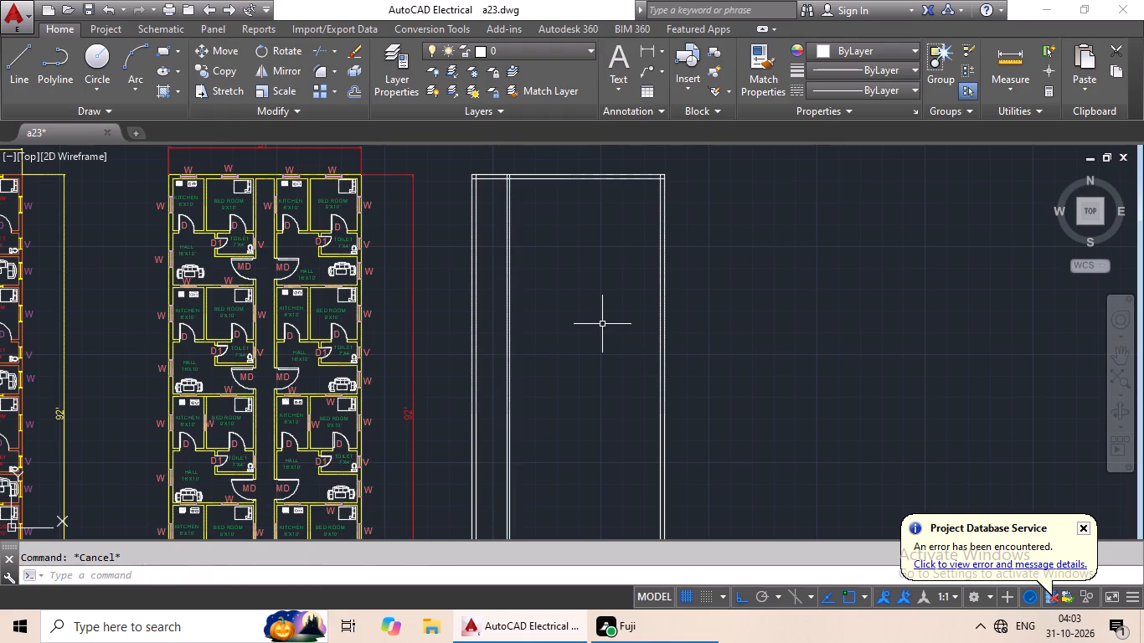
Offset the inner line of the new plan's left vertical partition 9' further into the plan.
key("o")
key("Return")
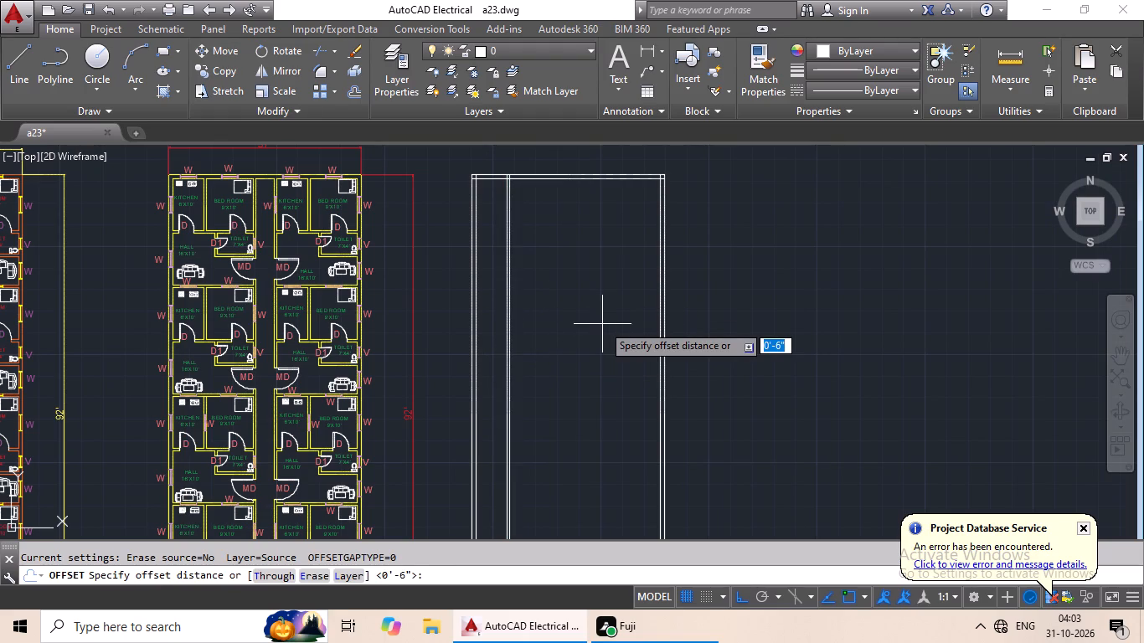
type("9'")
key("Return")
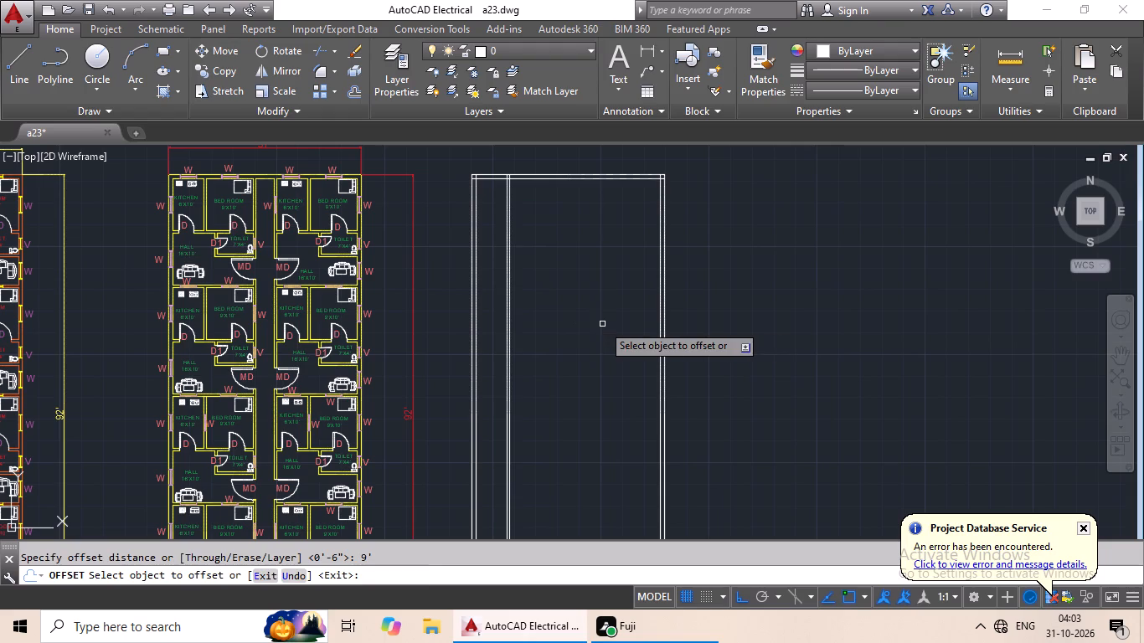
scroll(528, 316, "up", 2)
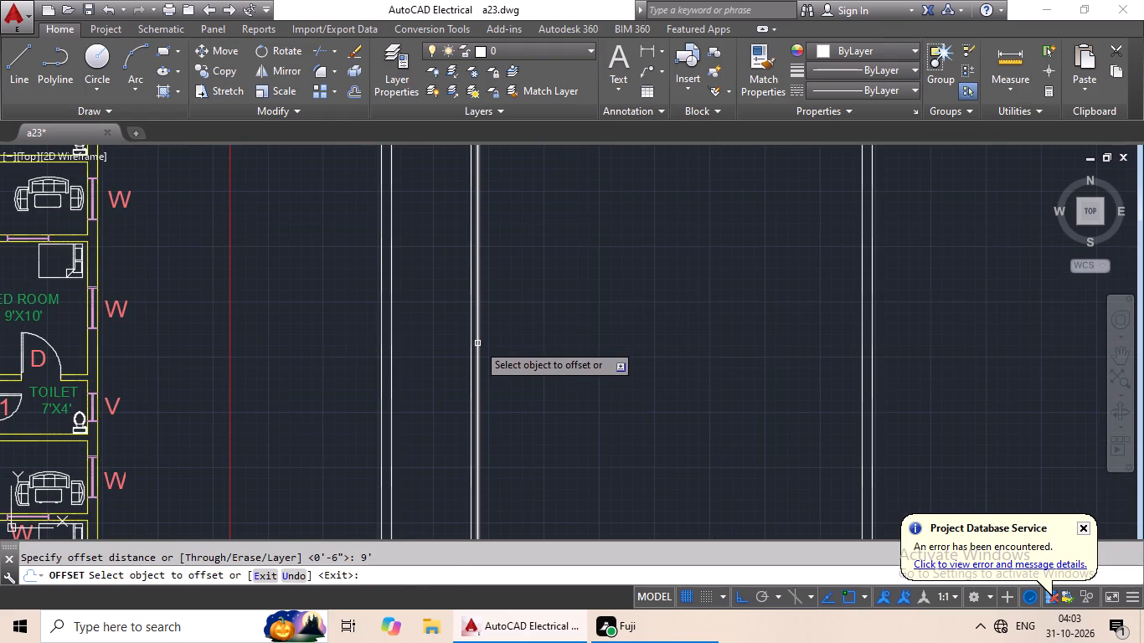
left_click_drag(477, 345, 505, 340)
left_click(611, 320)
scroll(623, 319, "down", 2)
middle_click_drag(632, 316, 603, 345)
key("Escape")
key("Escape")
key("Escape")
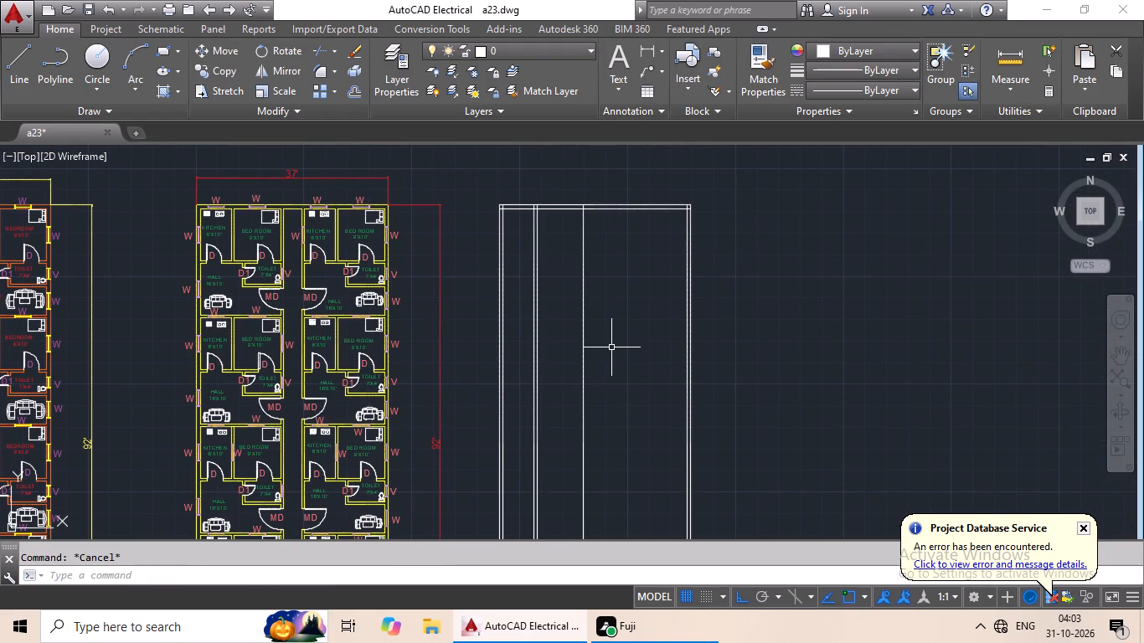
Offset the new 9' line 6" further right to give the second vertical partition its thickness.
key("o")
key("Return")
type("6\"")
key("Return")
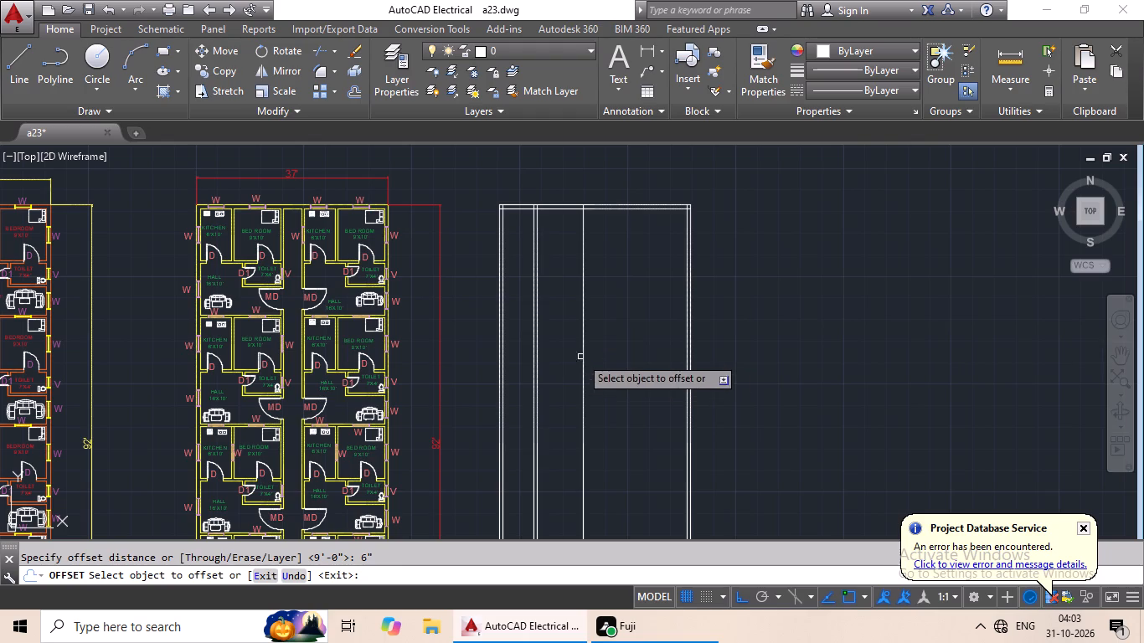
left_click(585, 353)
left_click(627, 342)
middle_click_drag(611, 311, 549, 352)
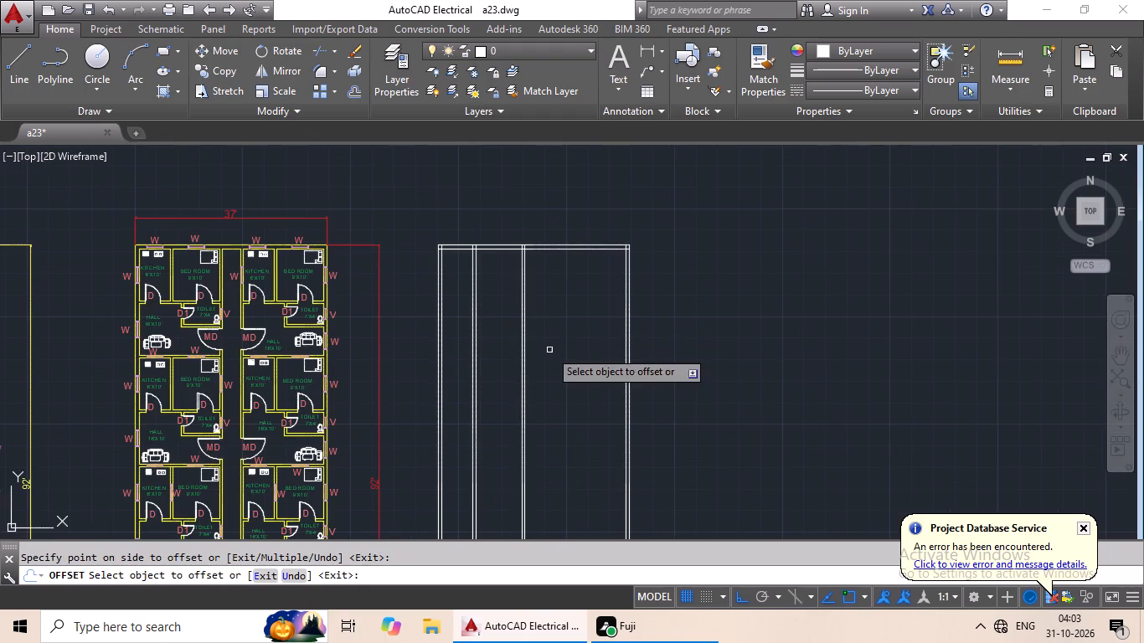
key("Escape")
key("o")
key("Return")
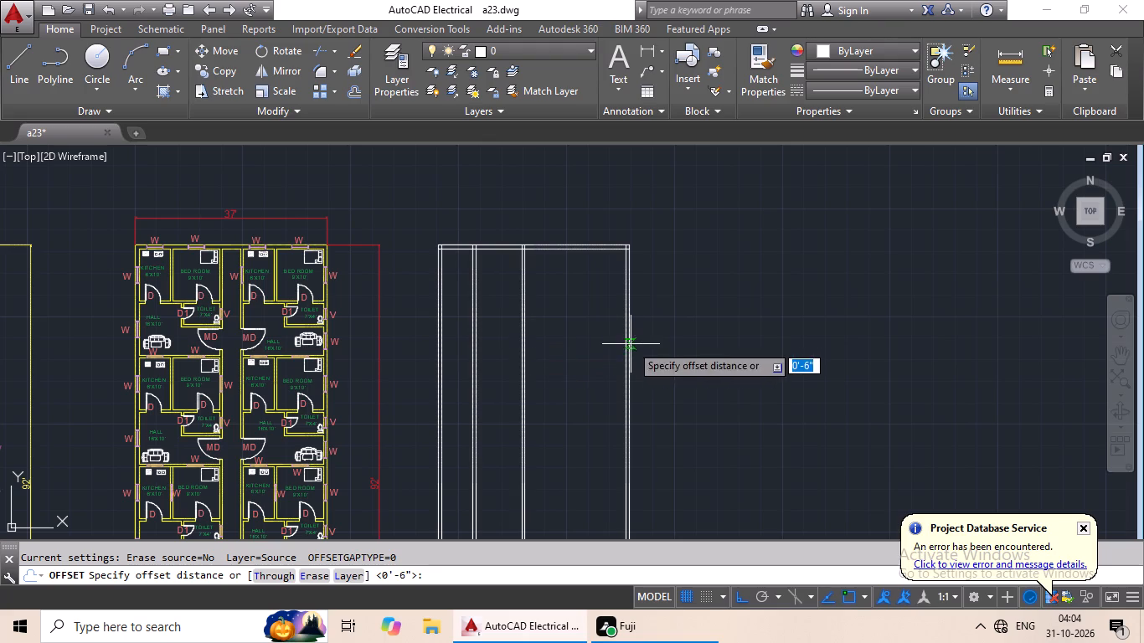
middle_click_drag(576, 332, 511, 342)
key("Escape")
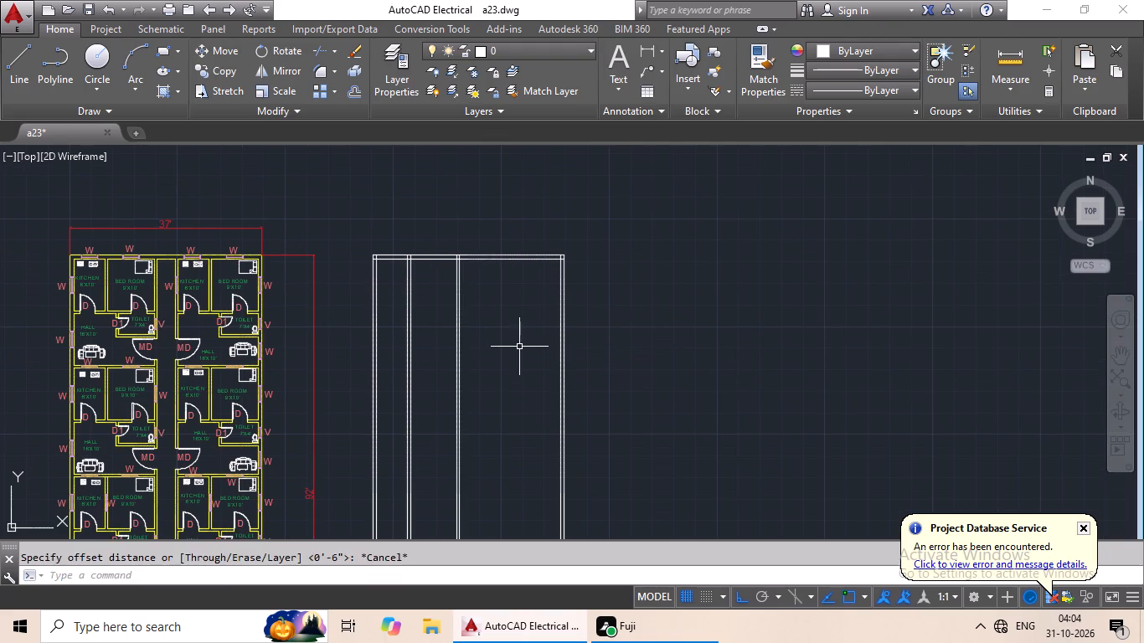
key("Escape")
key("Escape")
Offset the inner line of the new plan's right outer wall 9' into the plan.
key("o")
key("Return")
type("9'")
key("Return")
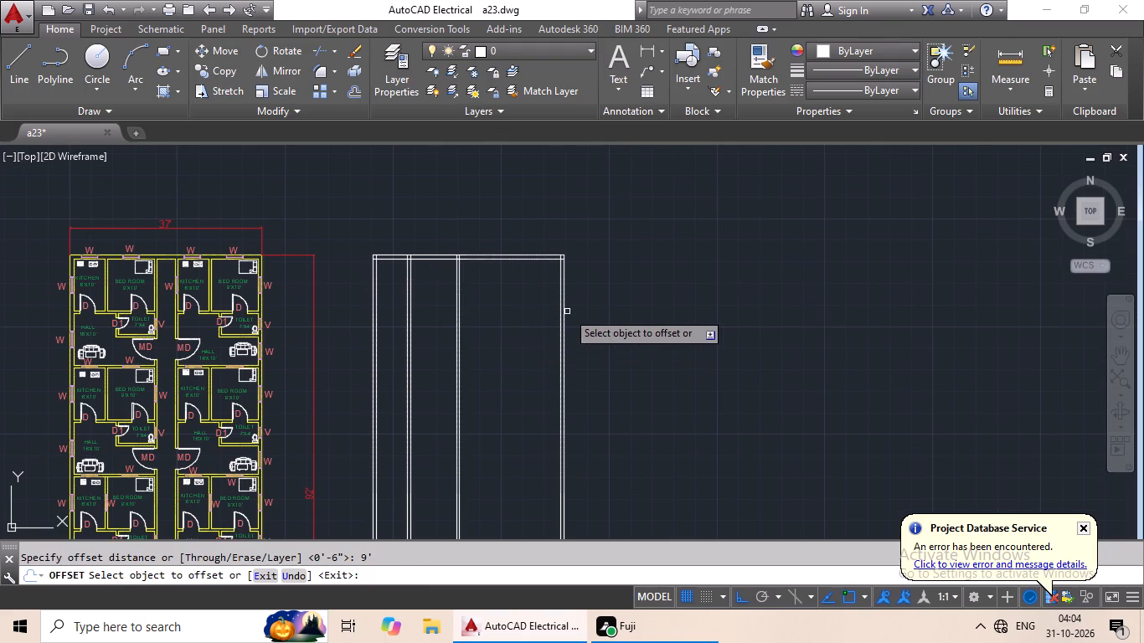
scroll(567, 311, "up", 2)
left_click(546, 317)
left_click(482, 332)
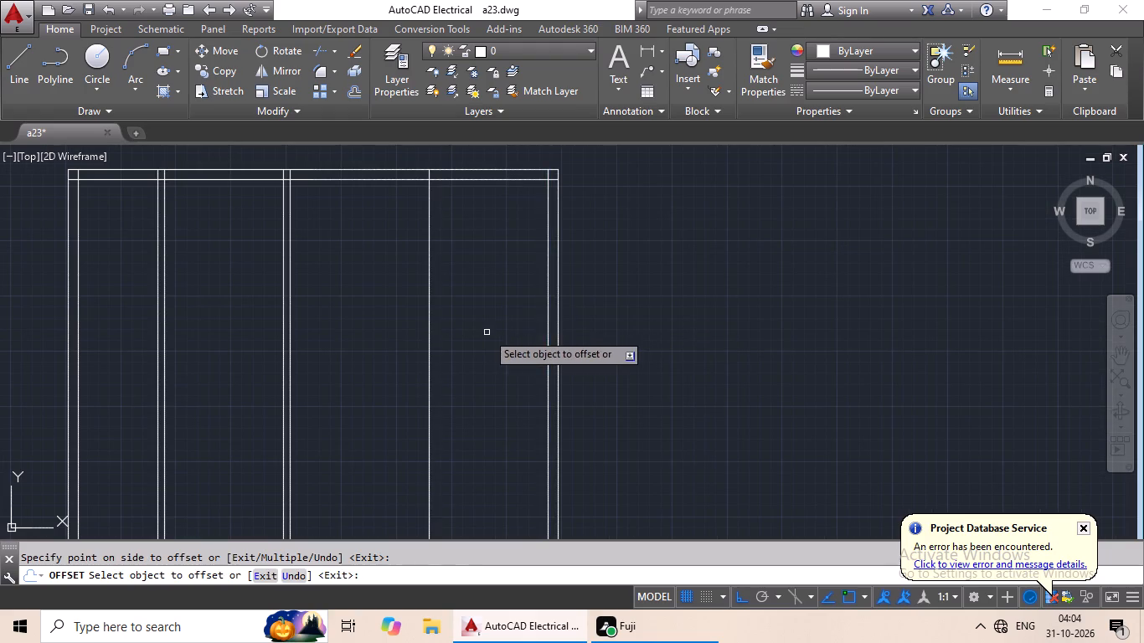
middle_click_drag(487, 332, 578, 337)
left_click(569, 331)
key("Escape")
key("Escape")
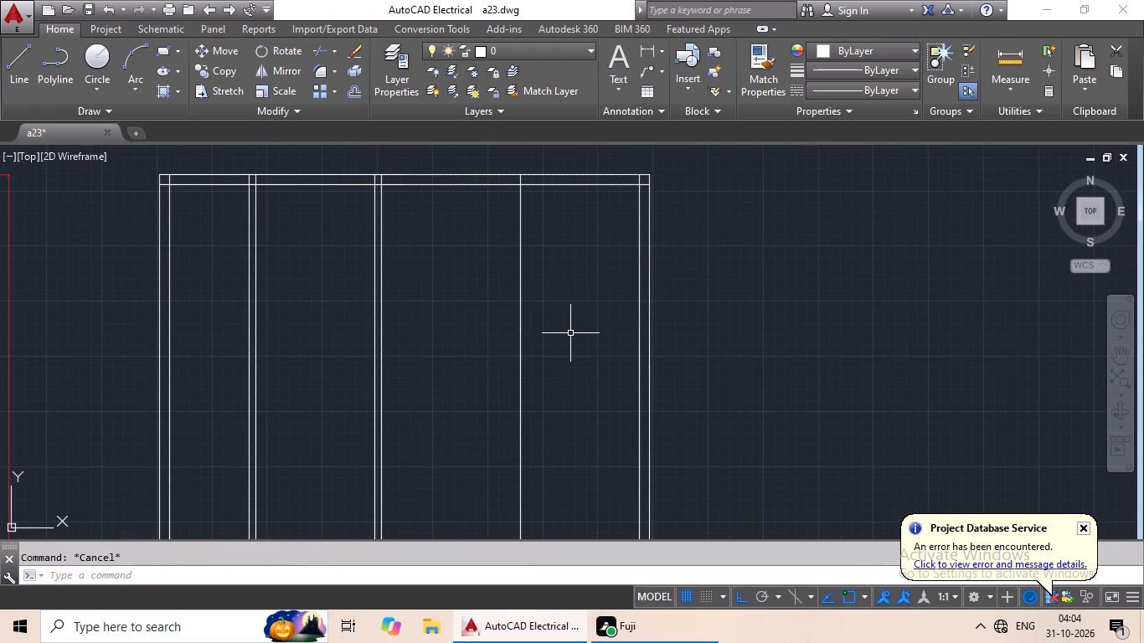
Offset the new line beside the right-hand 9' bay 6" to the left for the partition thickness.
key("o")
key("Return")
type("6\"")
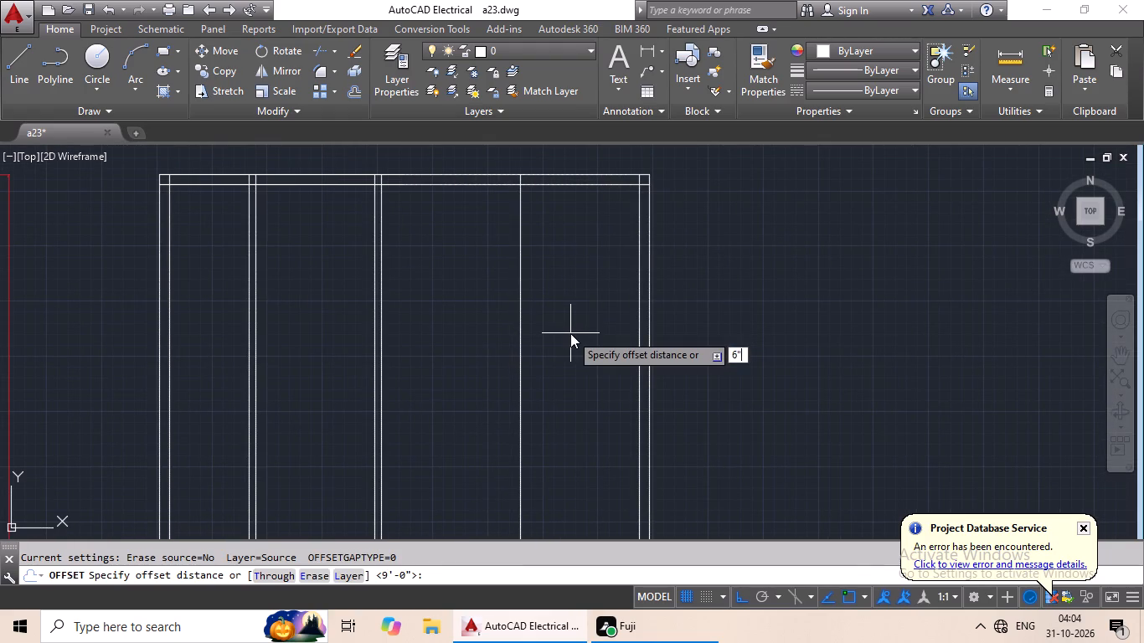
key("Return")
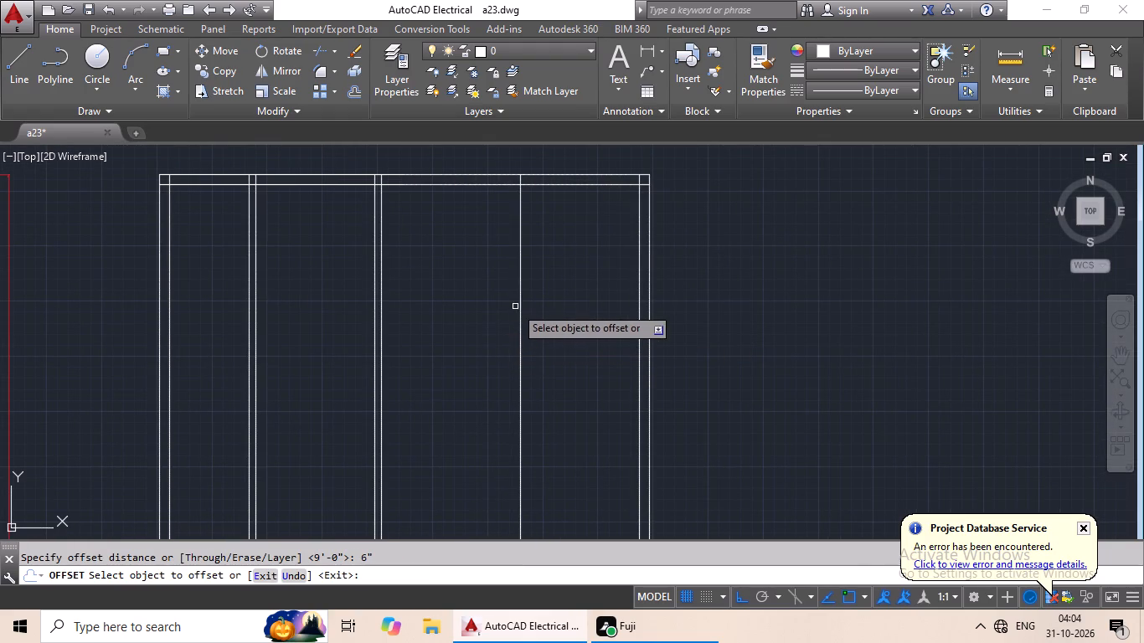
left_click(519, 317)
left_click(496, 336)
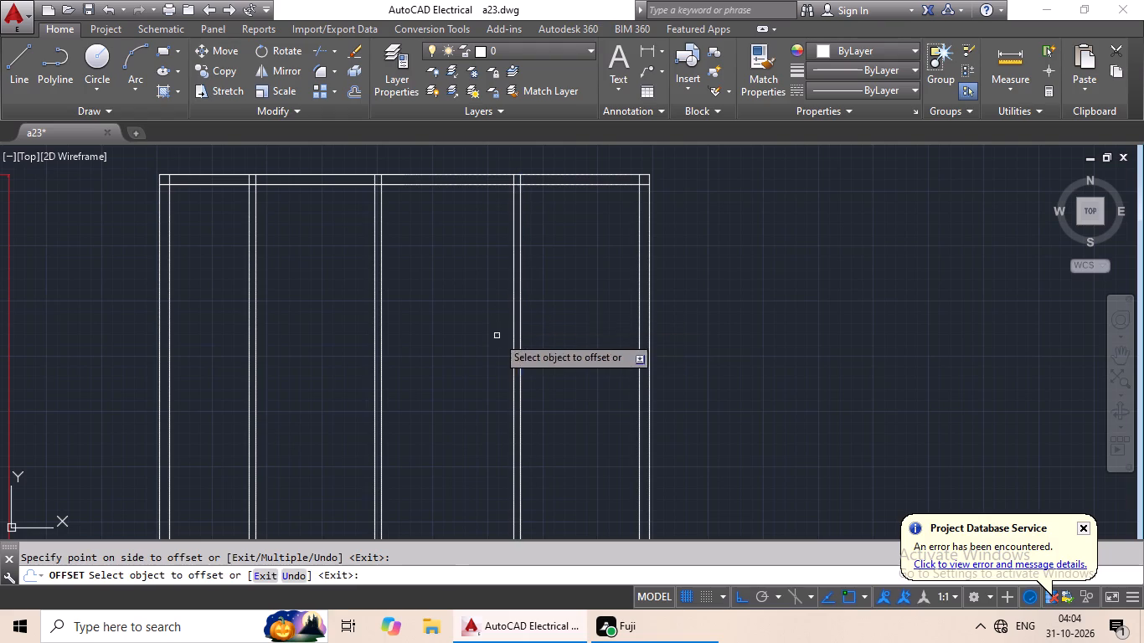
middle_click_drag(500, 332, 590, 338)
key("Escape")
key("Escape")
key("Escape")
Offset the left line of the right-hand partition 6' to the left.
key("o")
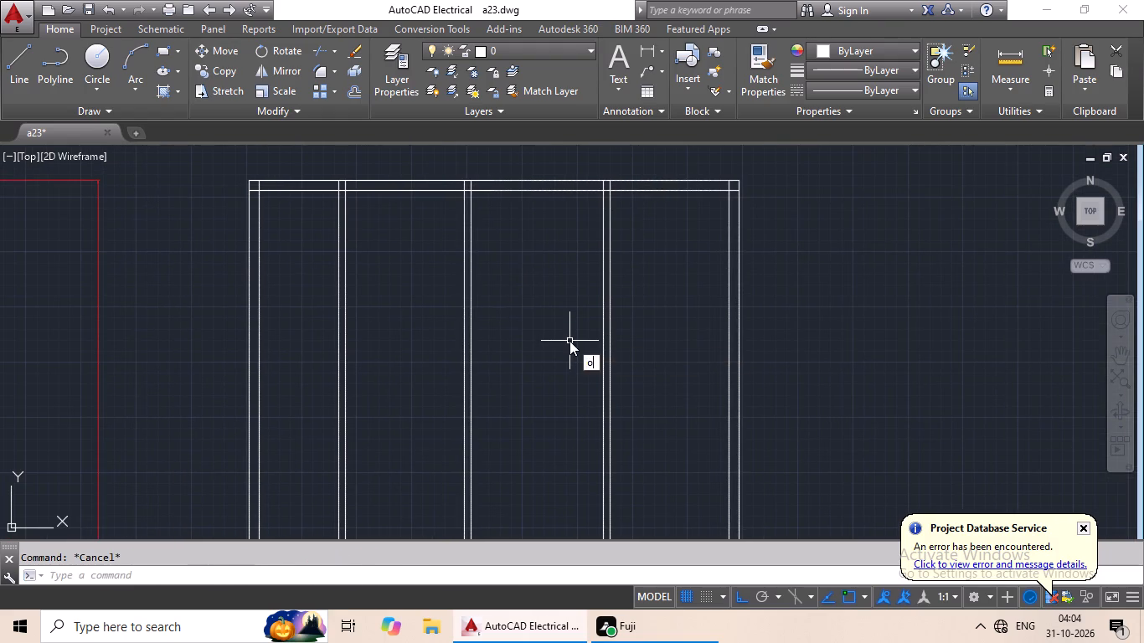
key("Return")
type("6'")
key("Return")
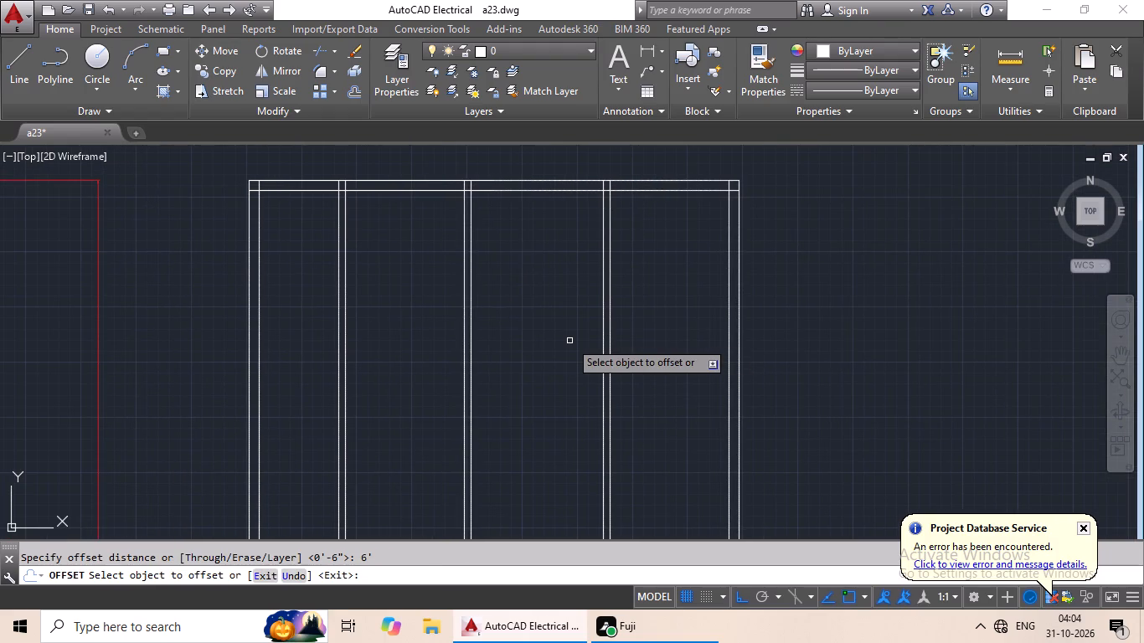
left_click(605, 337)
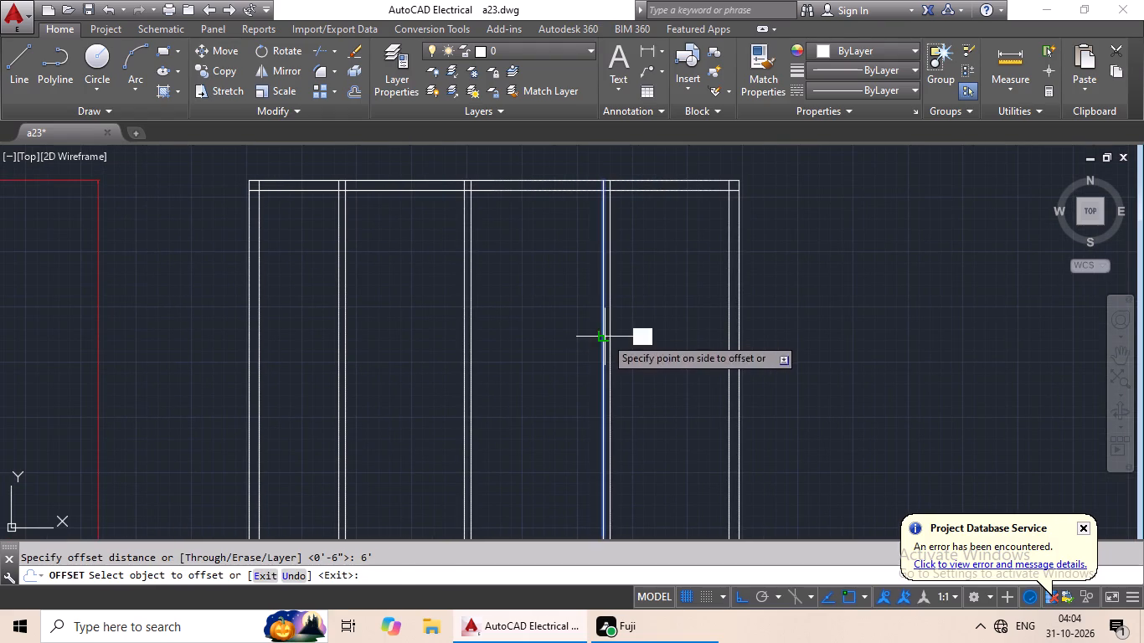
left_click(539, 358)
middle_click_drag(559, 351, 633, 350)
key("Escape")
key("Escape")
key("Escape")
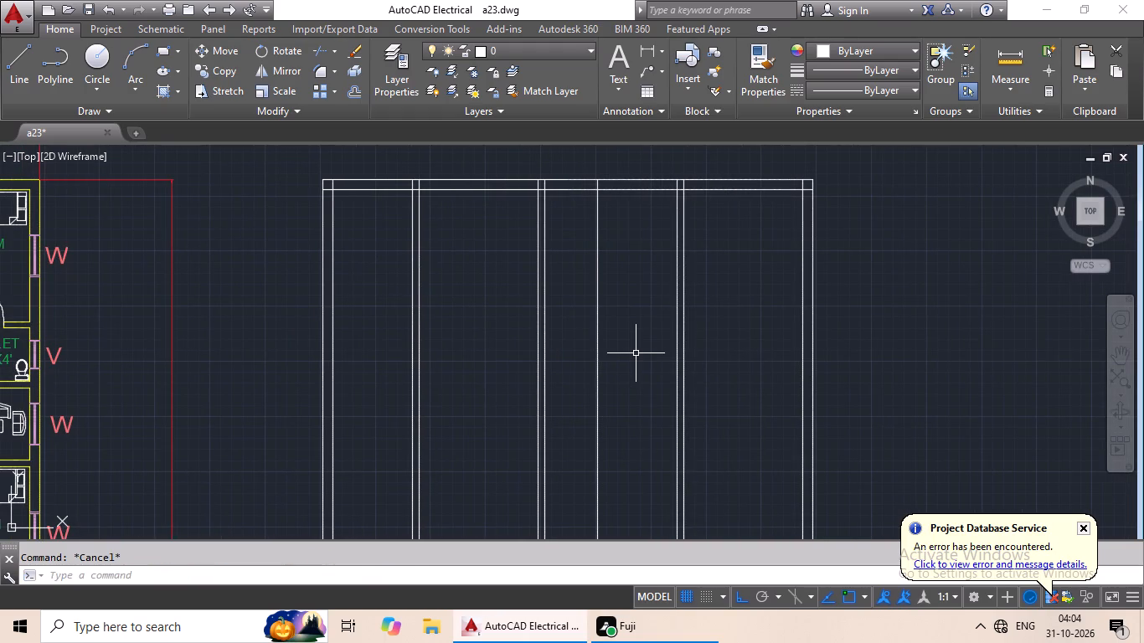
Offset the new 6' line 6" further left to complete the partition on the corridor's right side.
key("o")
key("Return")
type("6\"")
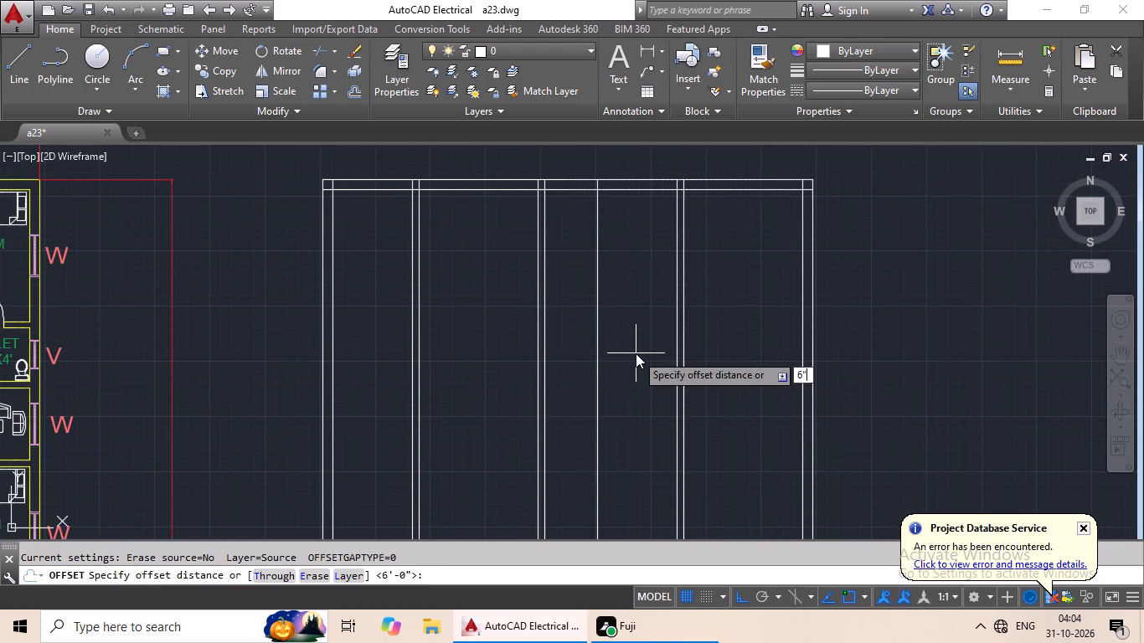
key("Return")
left_click_drag(597, 355, 579, 369)
left_click(569, 377)
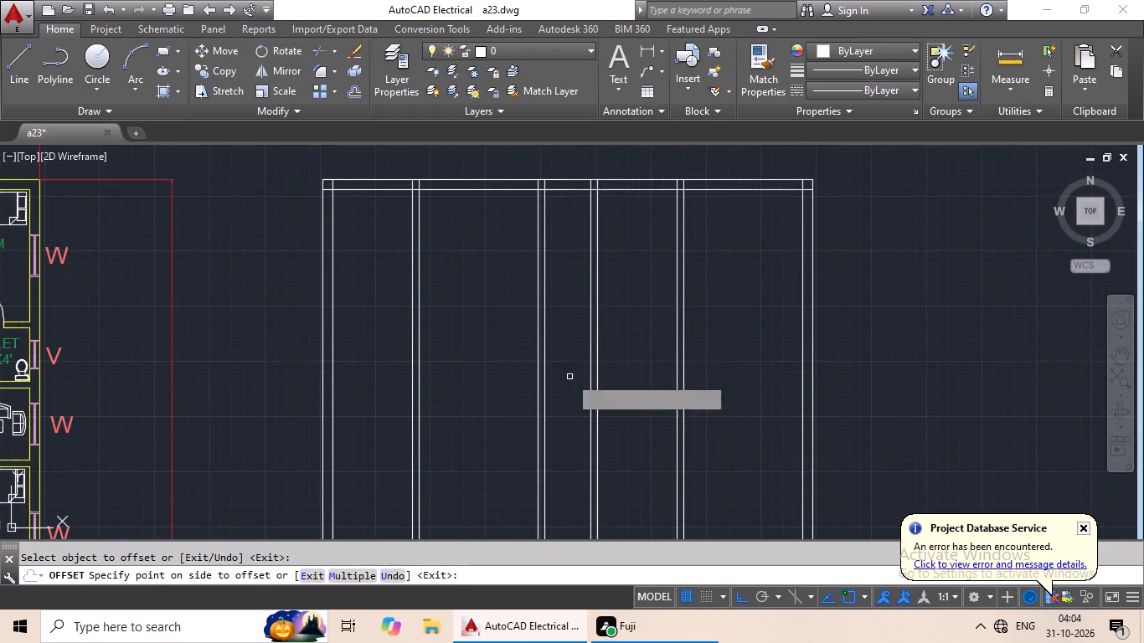
scroll(611, 346, "up", 2)
middle_click_drag(612, 347, 600, 470)
scroll(620, 428, "down", 2)
middle_click_drag(623, 415, 513, 428)
key("Escape")
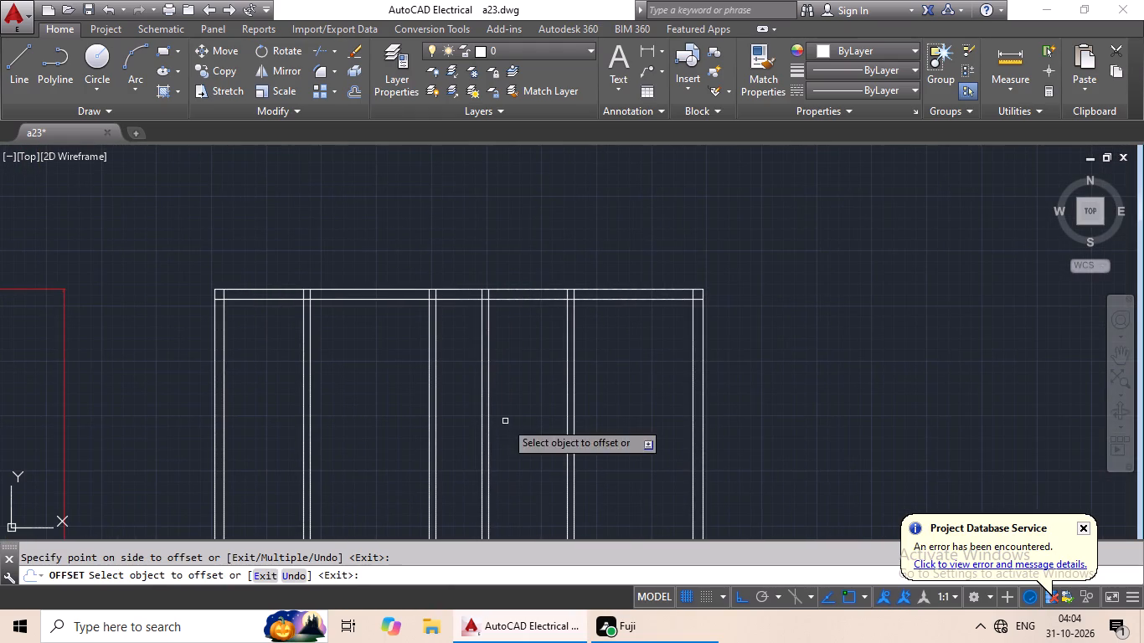
key("Escape")
Offset the inner line of the new plan's top outer wall 10' down into the plan.
key("o")
key("Return")
type("10'")
key("Return")
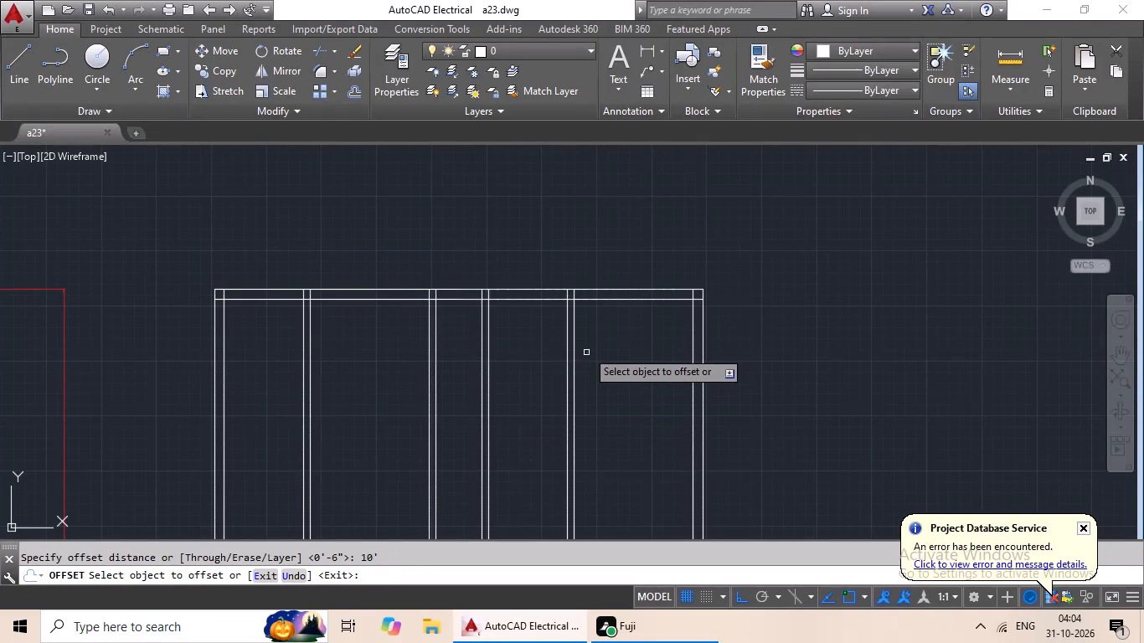
left_click_drag(632, 298, 639, 316)
left_click(654, 368)
key("Escape")
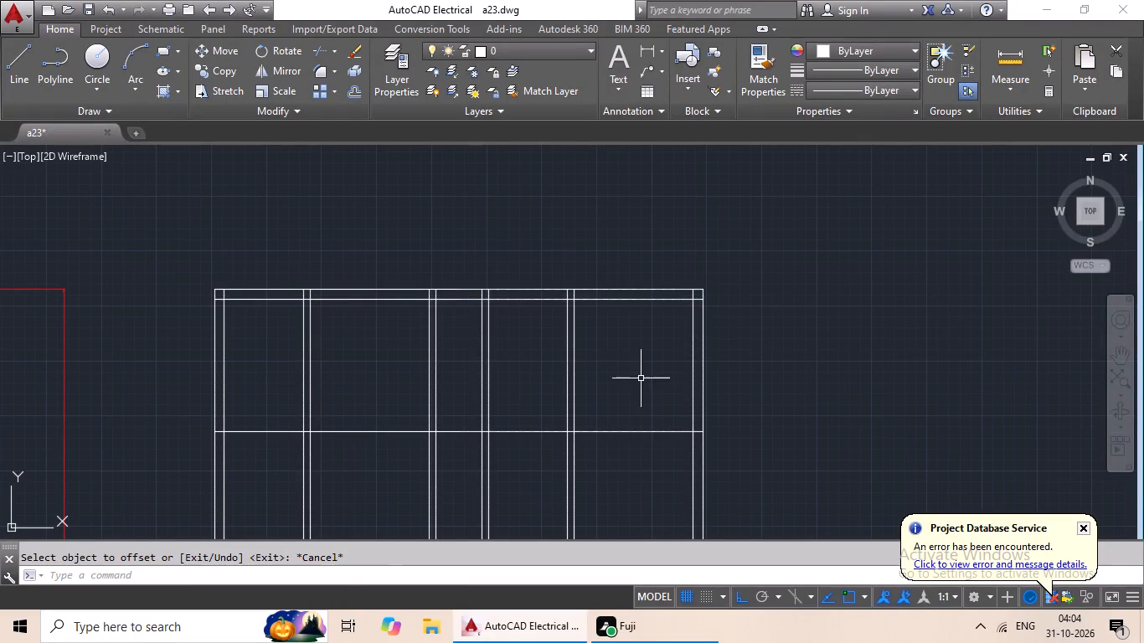
key("Escape")
key("Escape")
Offset the new horizontal line 6" further down to give the cross partition its thickness.
key("o")
key("Return")
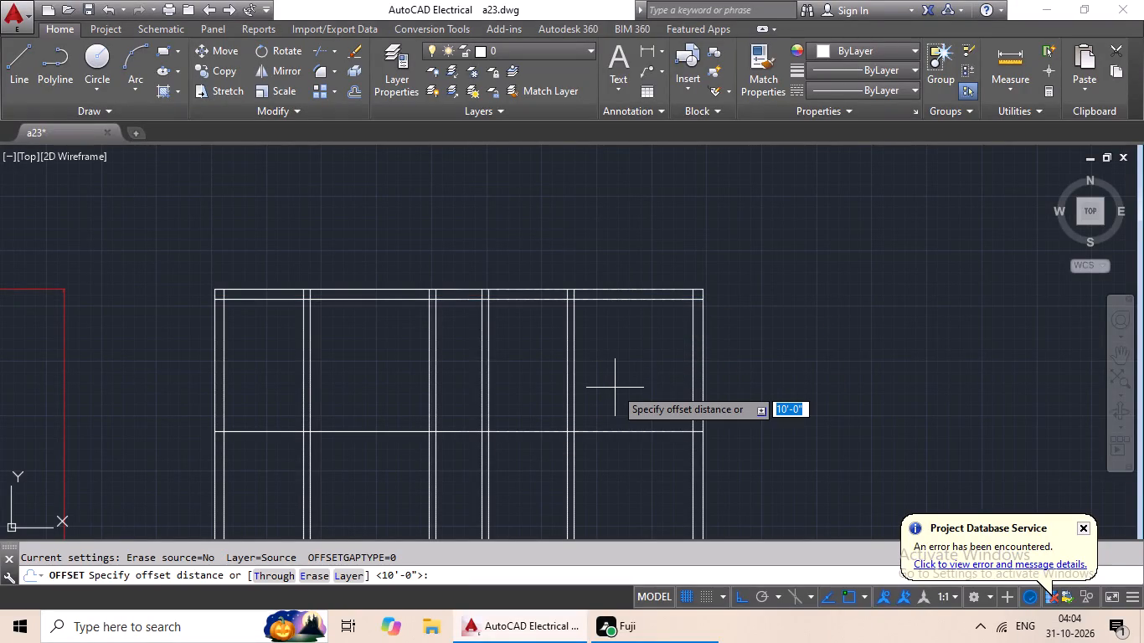
type("6\"")
key("Return")
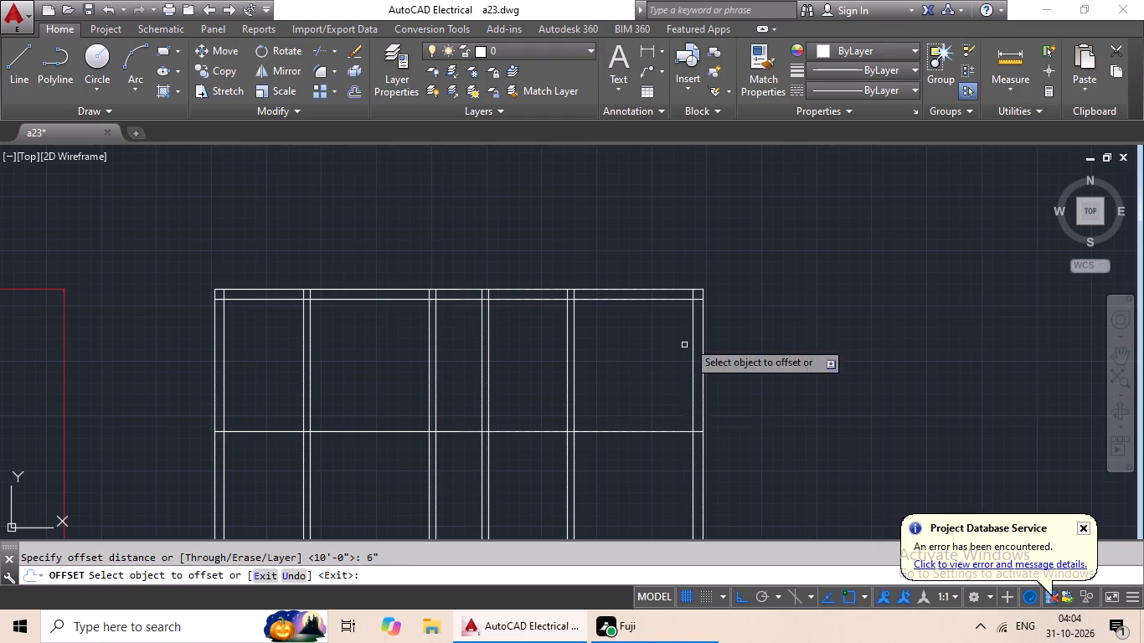
left_click_drag(637, 433, 636, 455)
left_click(635, 481)
middle_click_drag(638, 417, 570, 333)
scroll(580, 383, "up", 2)
key("Escape")
scroll(575, 400, "down", 1)
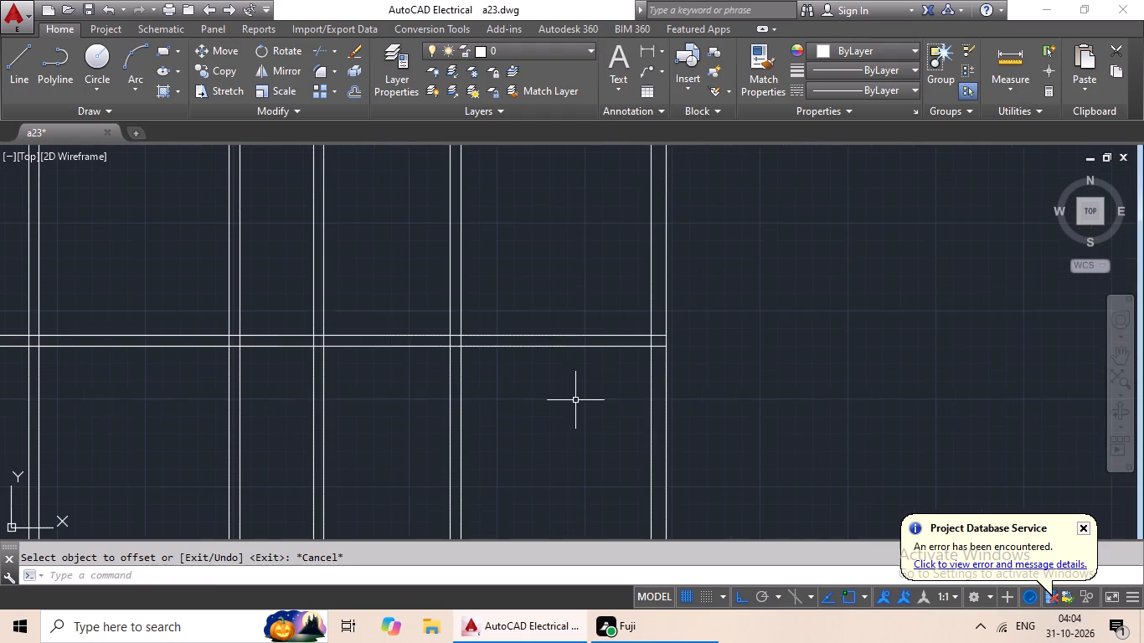
middle_click_drag(576, 407, 600, 454)
scroll(602, 454, "down", 1)
middle_click_drag(597, 456, 678, 423)
key("Escape")
key("Escape")
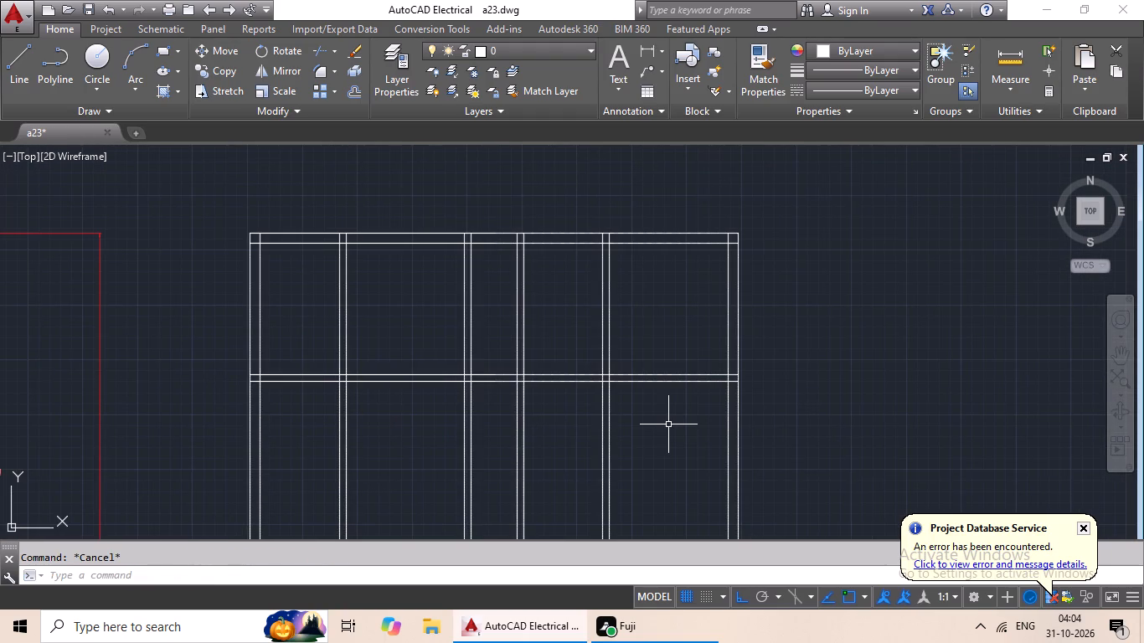
Trim the horizontal partition lines where they cross the central corridor between the two middle partitions.
type("tr")
key("space")
key("space")
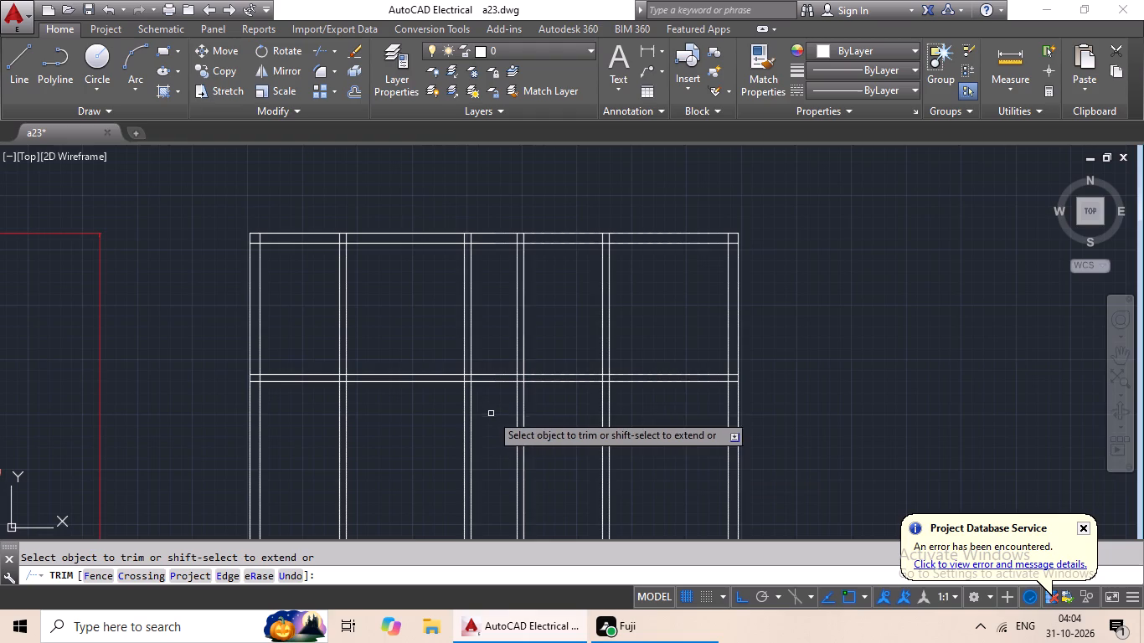
scroll(494, 380, "up", 2)
left_click_drag(511, 331, 481, 447)
left_click(481, 445)
scroll(514, 412, "down", 2)
middle_click_drag(562, 443, 567, 437)
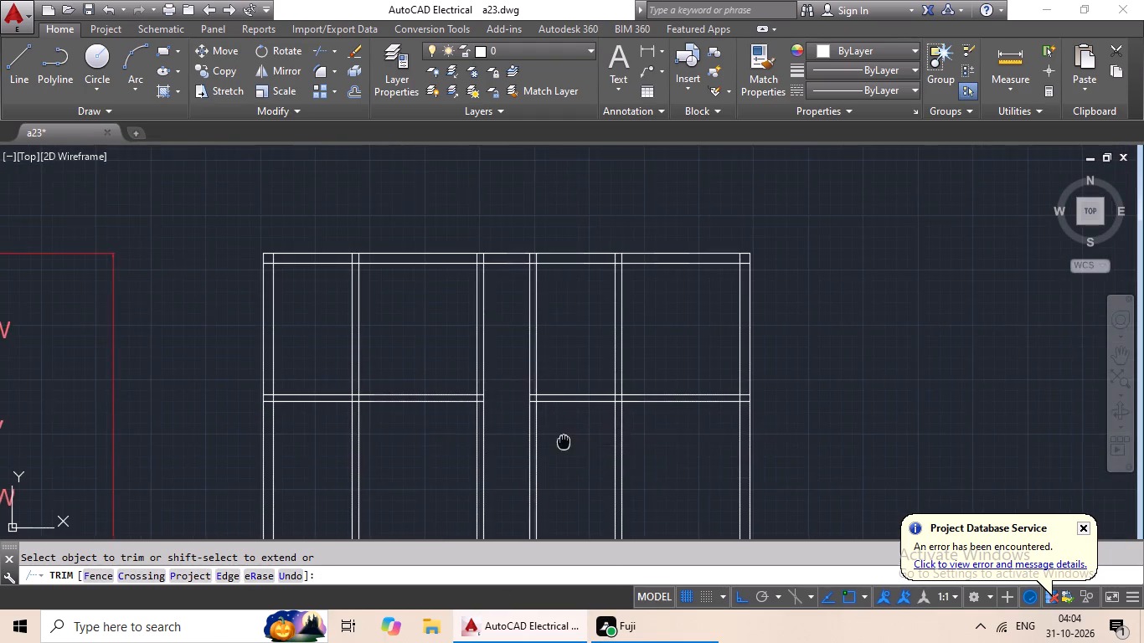
middle_click_drag(567, 437, 595, 394)
Trim the vertical partition between the right-hand 6' and 9' rooms below the horizontal partition.
left_click_drag(721, 393, 641, 474)
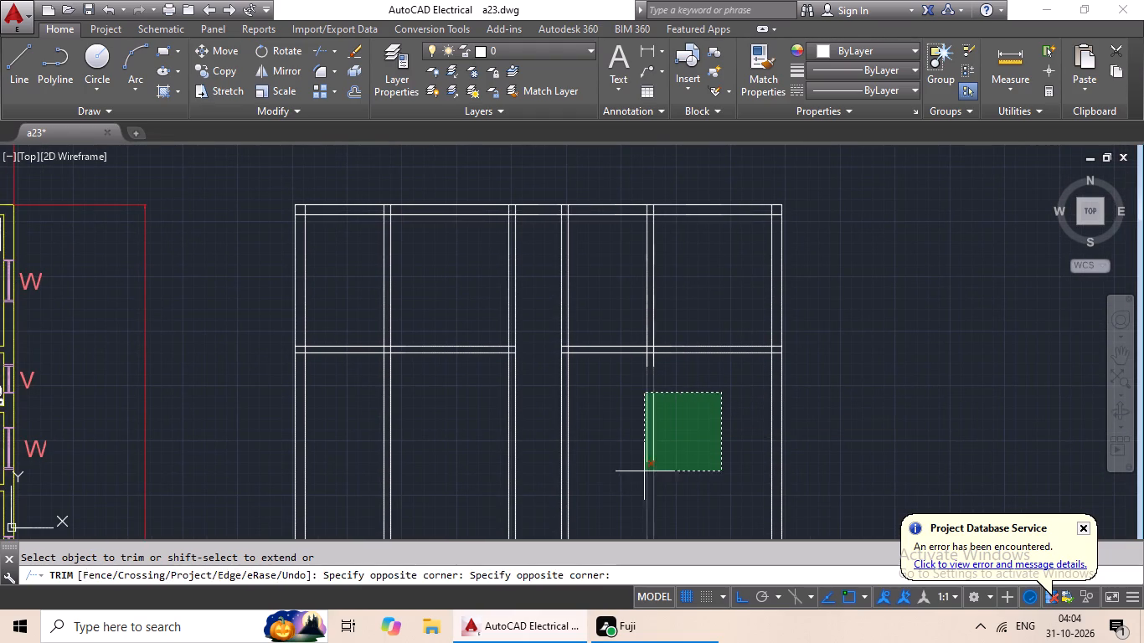
left_click_drag(641, 474, 631, 478)
scroll(671, 351, "up", 3)
left_click_drag(636, 359, 584, 371)
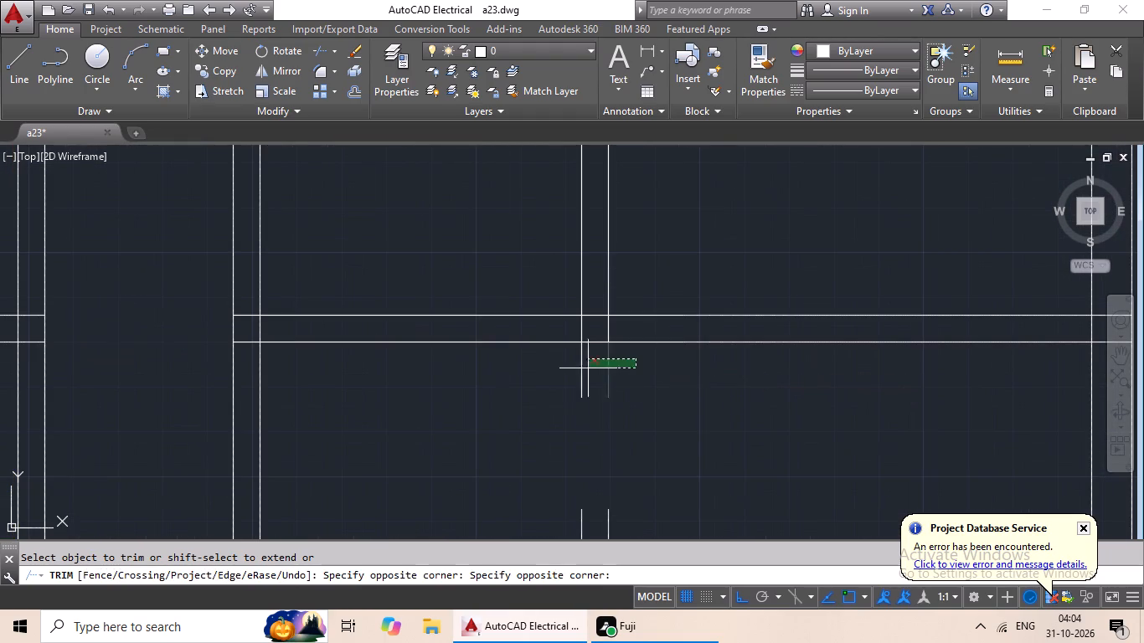
left_click_drag(584, 371, 535, 414)
left_click_drag(540, 409, 546, 425)
scroll(607, 428, "down", 3)
middle_click_drag(667, 463, 588, 368)
left_click_drag(587, 366, 497, 424)
left_click_drag(498, 424, 505, 412)
key("Escape")
Delete the leftover vertical partition pieces below the right-hand rooms.
left_click_drag(559, 336, 558, 432)
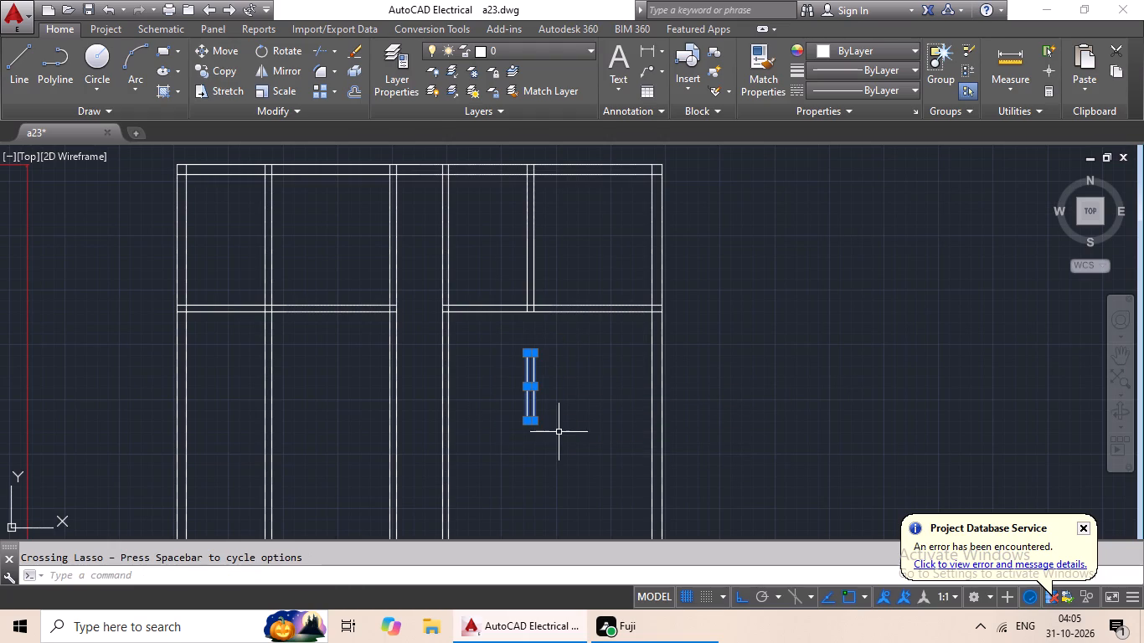
key("Delete")
scroll(566, 441, "down", 1)
key("Escape")
key("Escape")
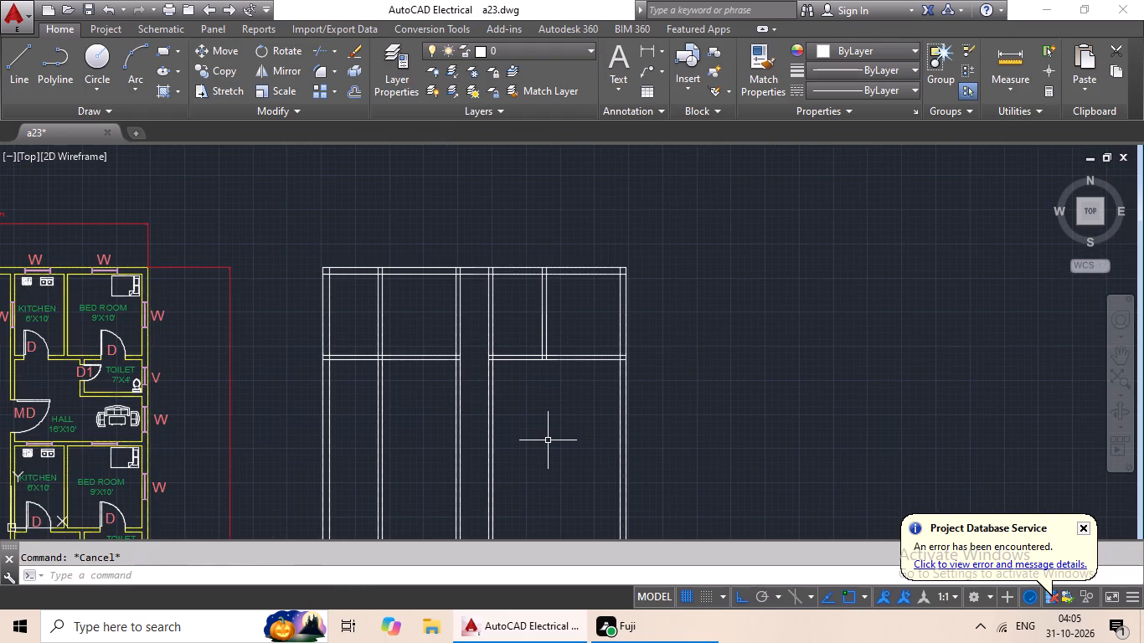
Trim the vertical partition between the left-hand 6' and 9' rooms below the horizontal partition.
type("tr")
key("space")
key("space")
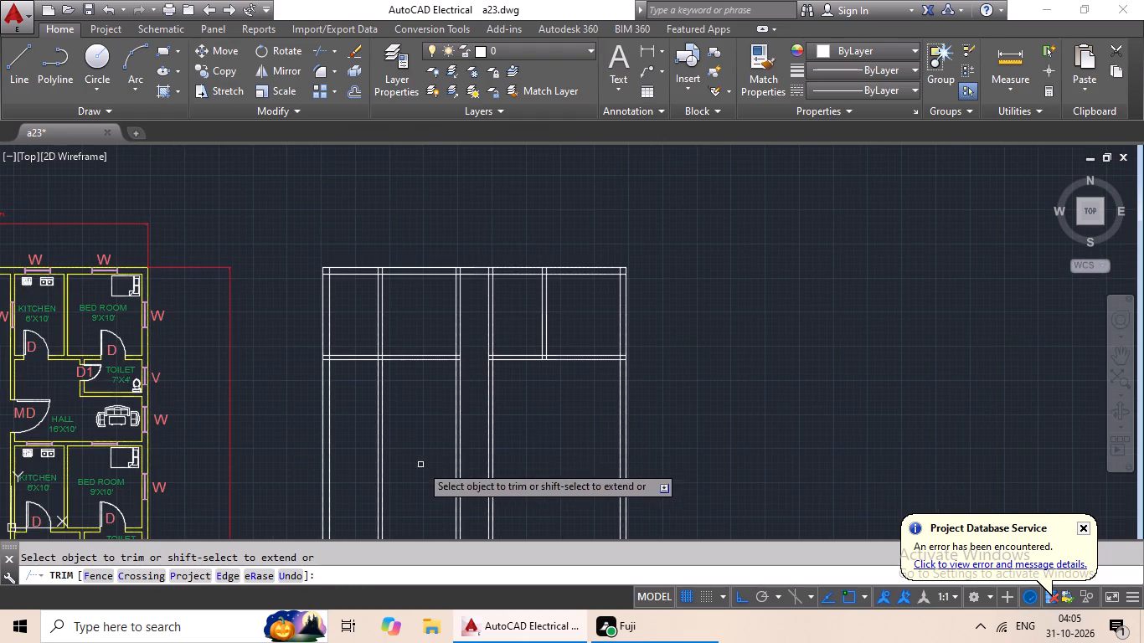
scroll(364, 421, "up", 3)
left_click_drag(474, 296, 336, 512)
left_click(342, 504)
scroll(444, 430, "down", 3)
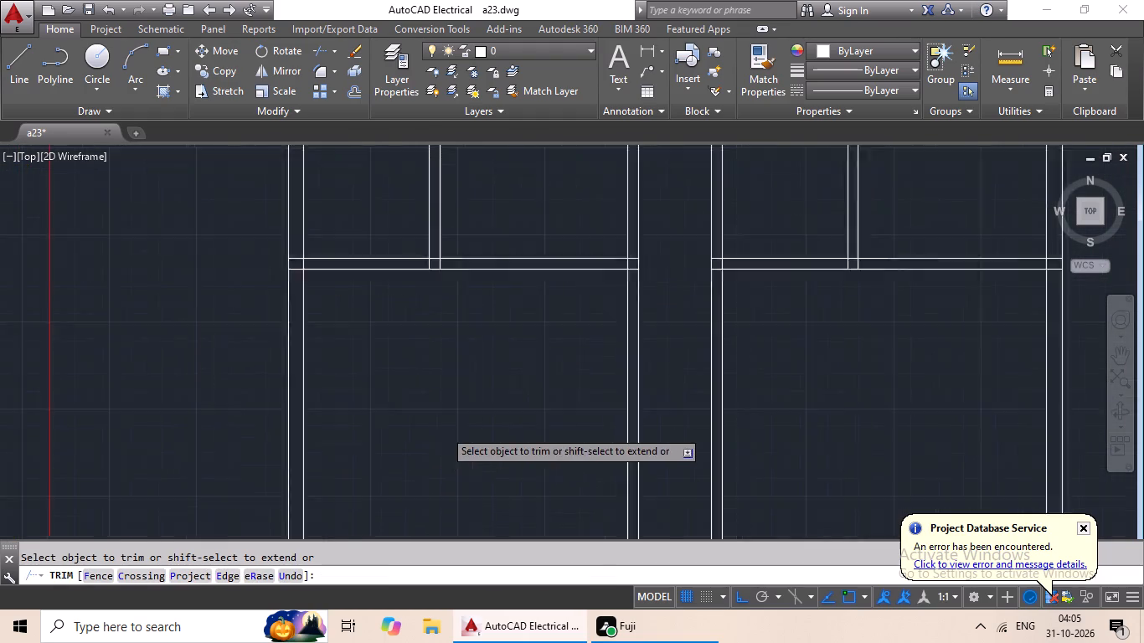
Offset the inner line of the right outer wall 7' inward into the right-hand unit.
scroll(446, 429, "down", 1)
middle_click_drag(448, 430, 279, 434)
scroll(364, 422, "up", 2)
middle_click_drag(364, 422, 564, 421)
key("Escape")
key("Escape")
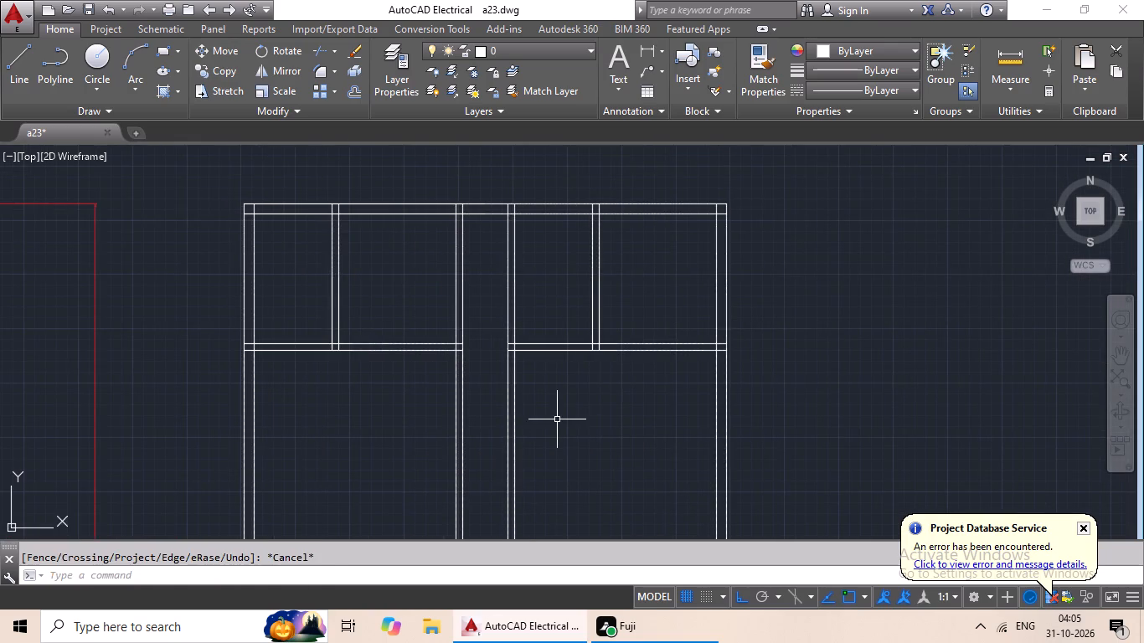
key("o")
key("Return")
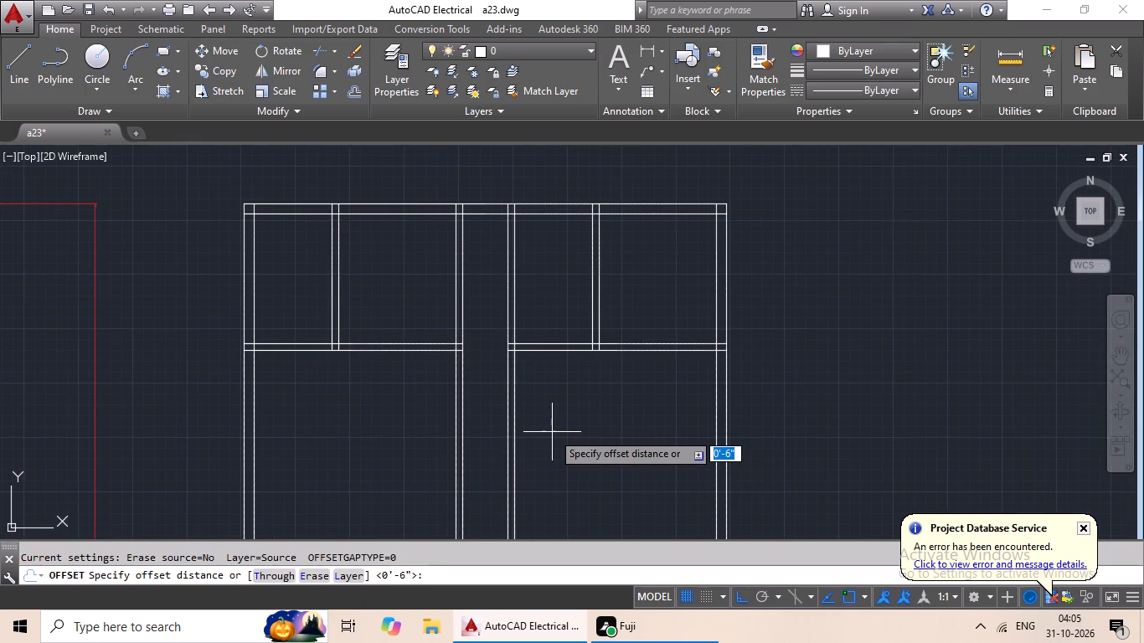
type("7'")
key("Return")
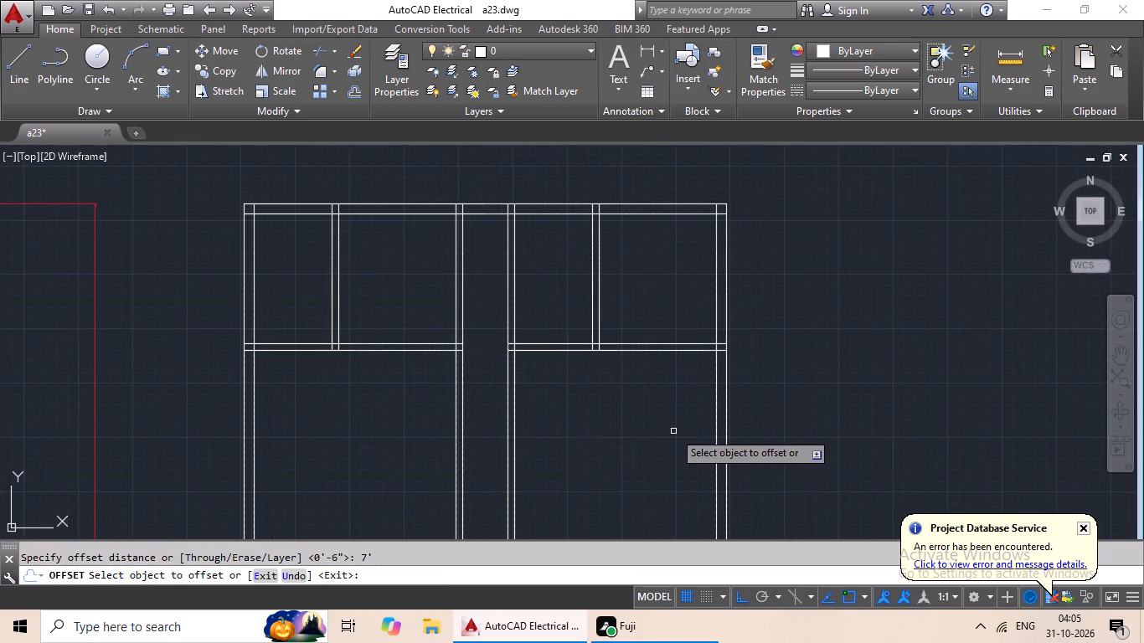
left_click_drag(719, 394, 710, 396)
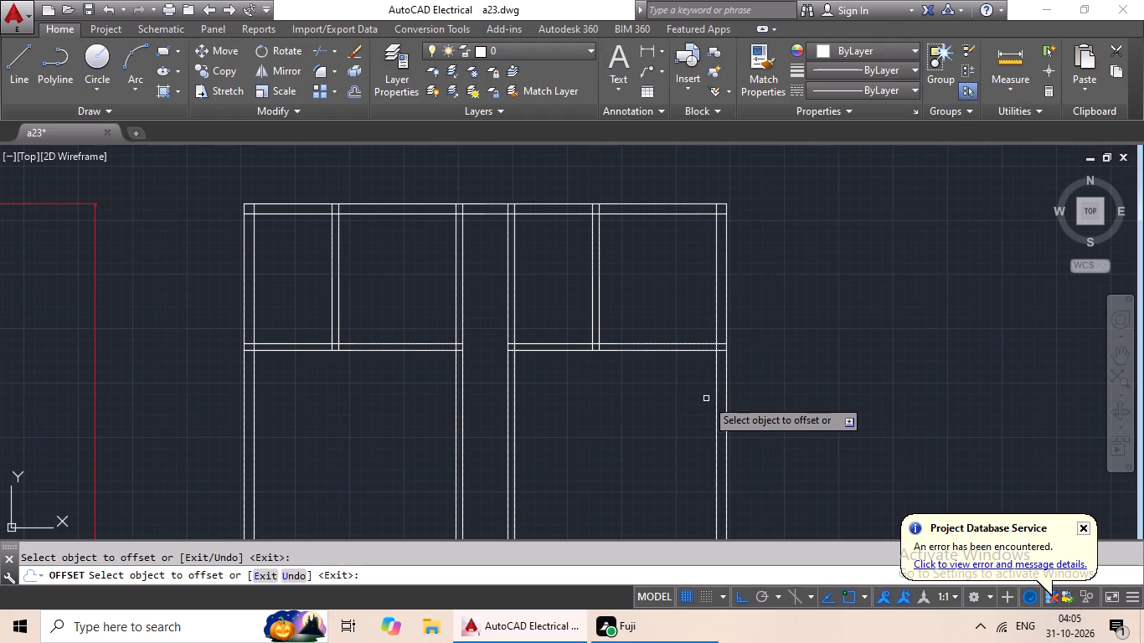
left_click_drag(715, 403, 692, 412)
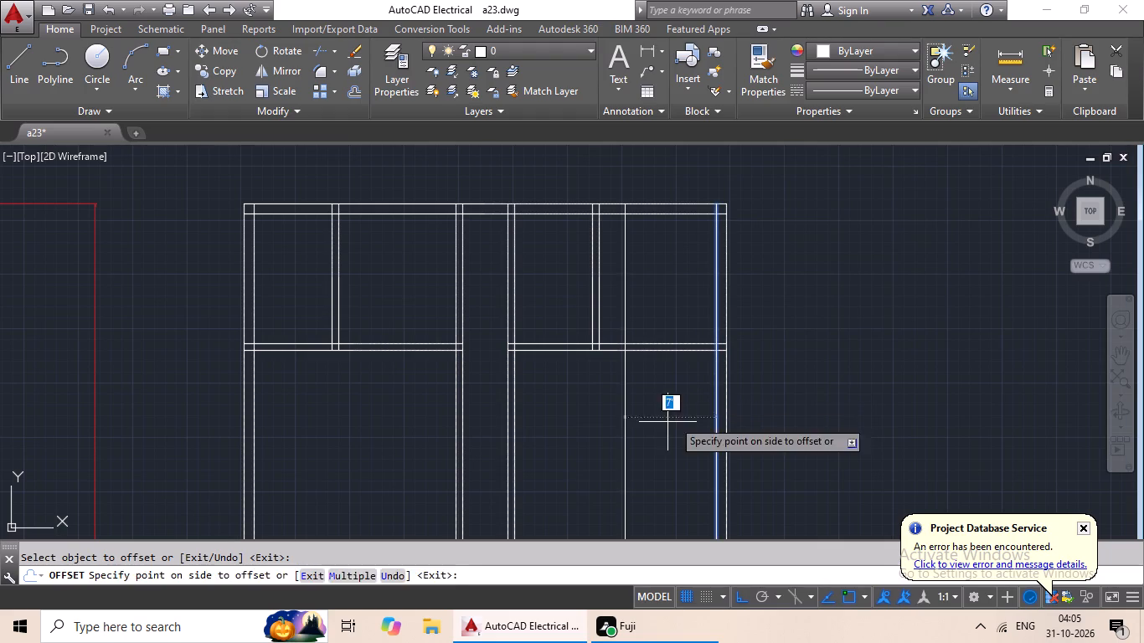
left_click(665, 424)
key("Escape")
key("Escape")
key("Escape")
Offset the new vertical line in the right-hand unit 6" toward the corridor as the partition's second face.
key("o")
key("Return")
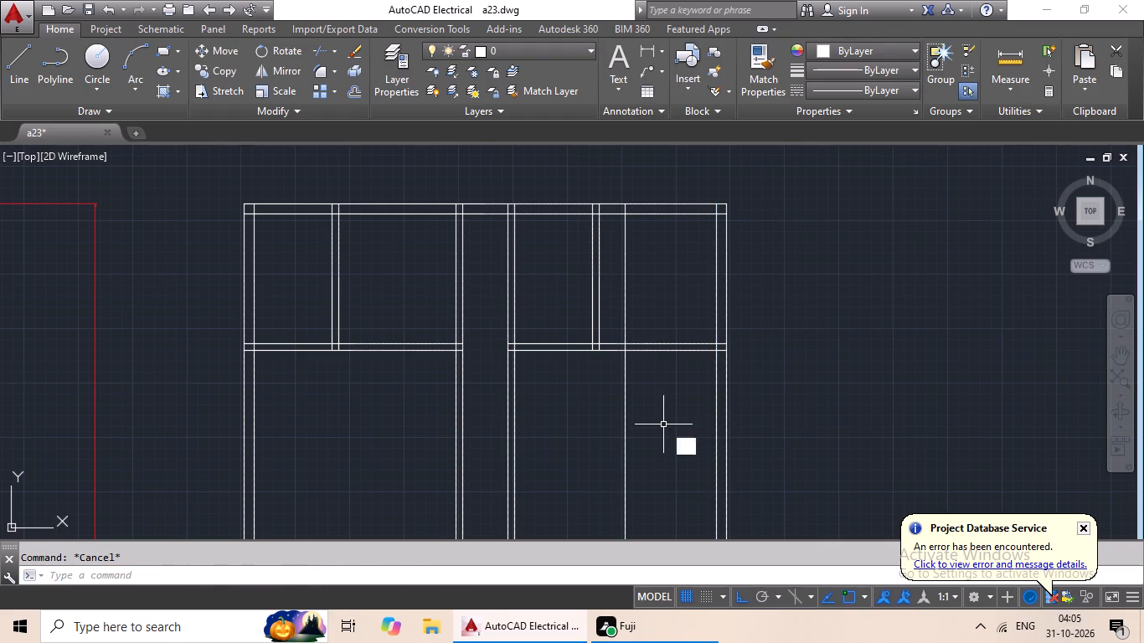
type("6\"")
key("Return")
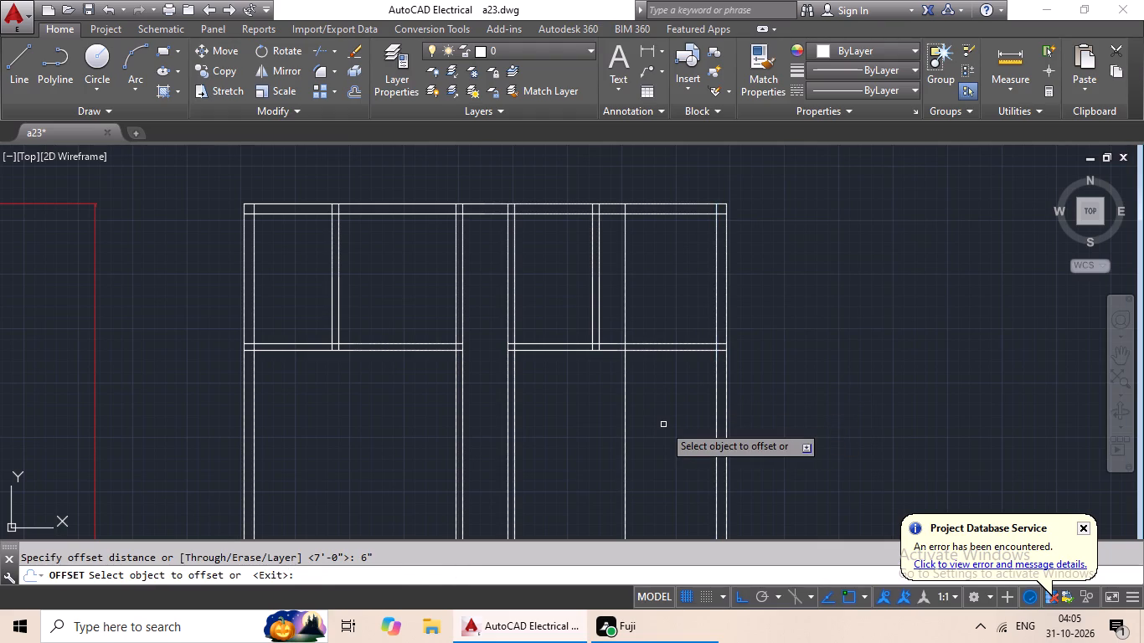
left_click_drag(625, 441, 575, 461)
left_click(562, 467)
key("Escape")
key("Escape")
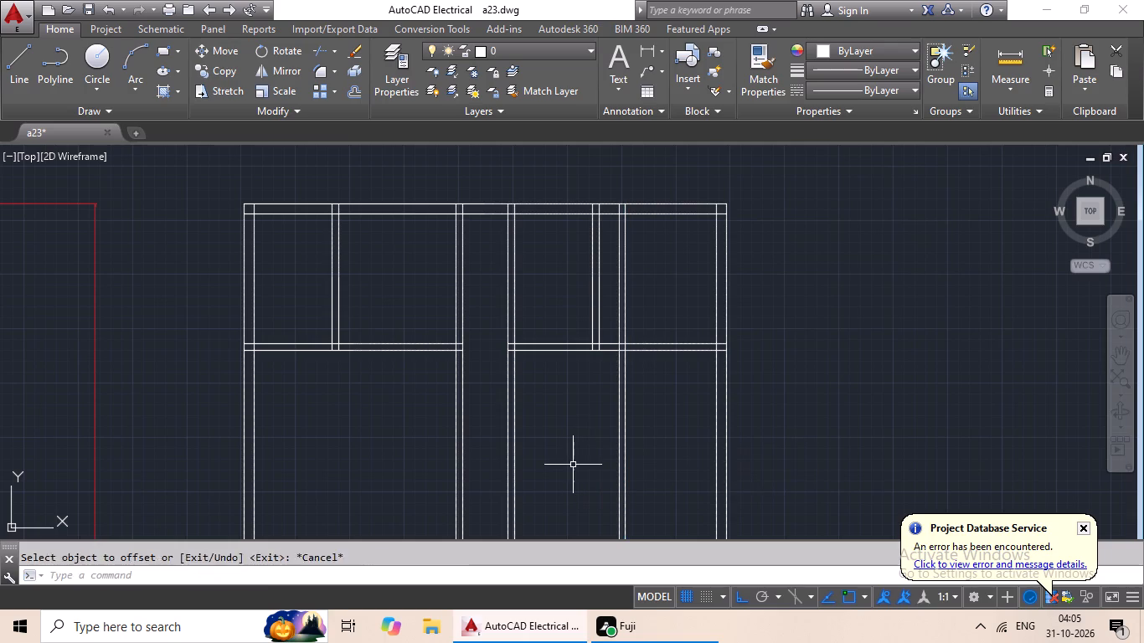
Trim the right-hand unit's new vertical partition above the horizontal partition, inside the 9' room.
key("t")
key("r")
key("space")
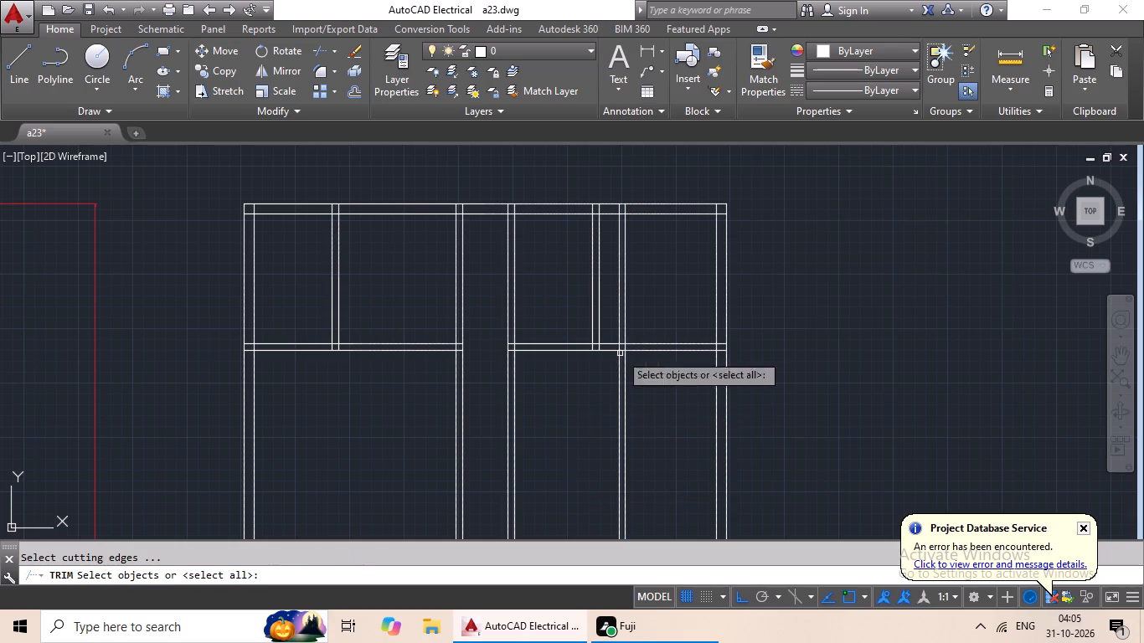
scroll(627, 293, "up", 2)
key("space")
left_click_drag(659, 294, 599, 378)
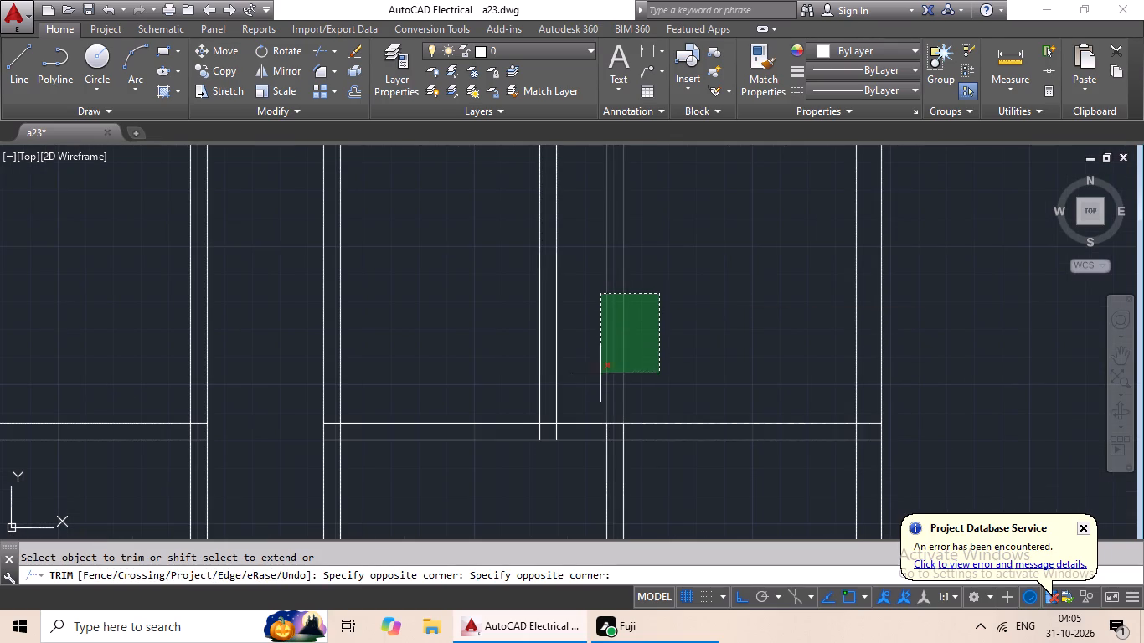
left_click_drag(599, 378, 595, 388)
scroll(644, 341, "down", 3)
middle_click_drag(667, 428, 641, 336)
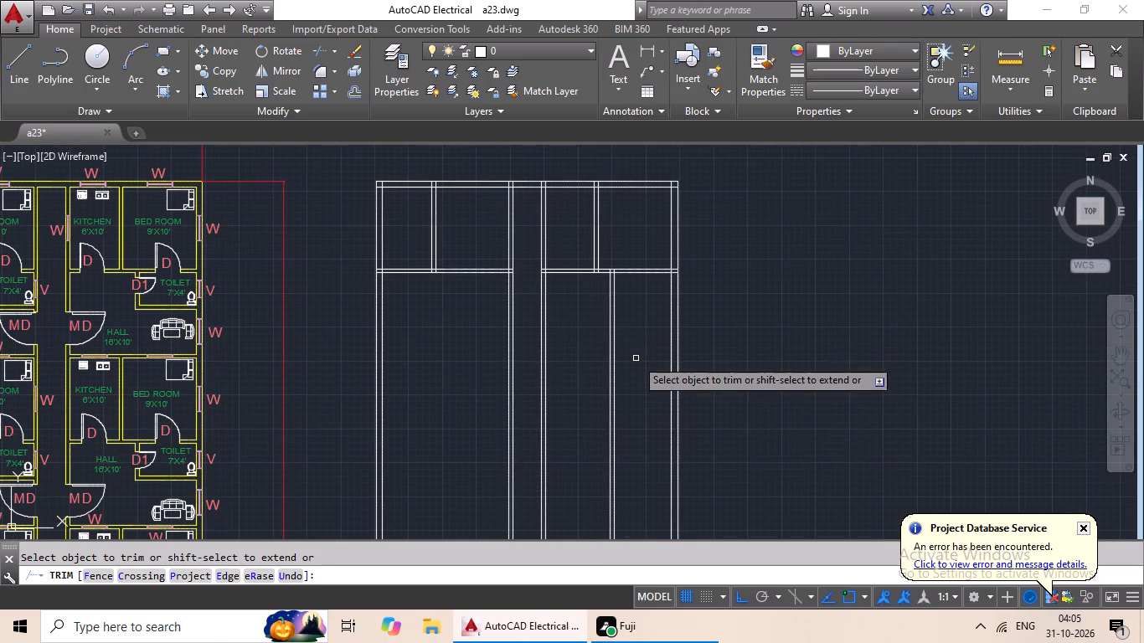
key("Escape")
key("Escape")
key("Escape")
key("Escape")
key("Escape")
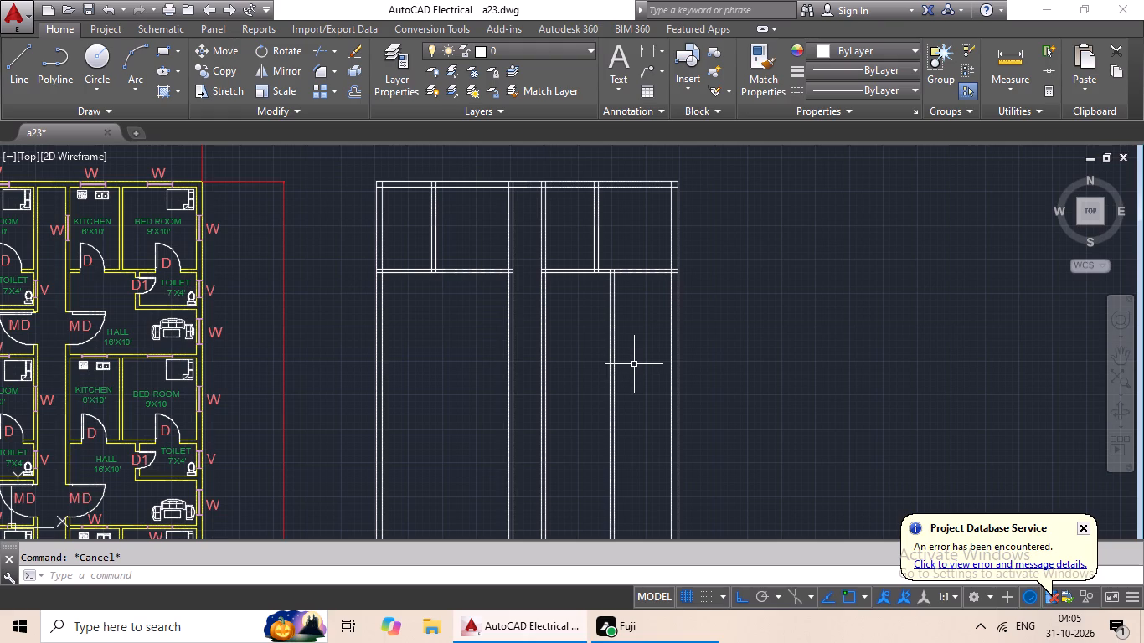
Offset the lower line of the right-hand unit's horizontal partition 4' downward.
key("o")
key("Return")
type("4'")
key("Return")
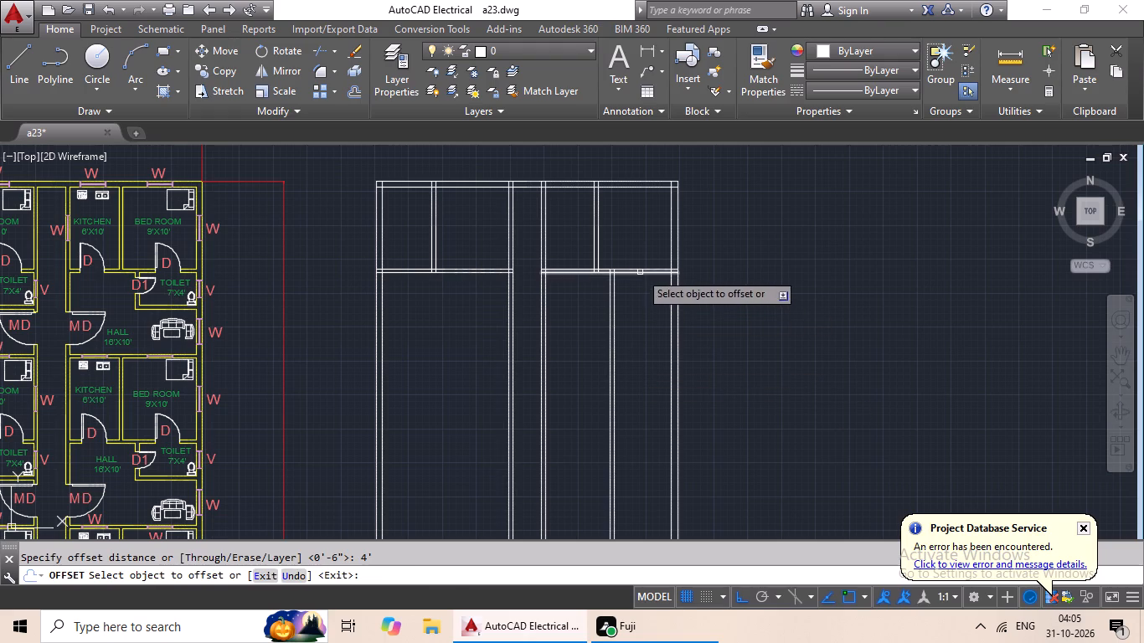
left_click(640, 272)
left_click(647, 285)
key("Escape")
key("Escape")
Offset the right-hand unit's new horizontal line 6" downward to form the partition's second face.
key("o")
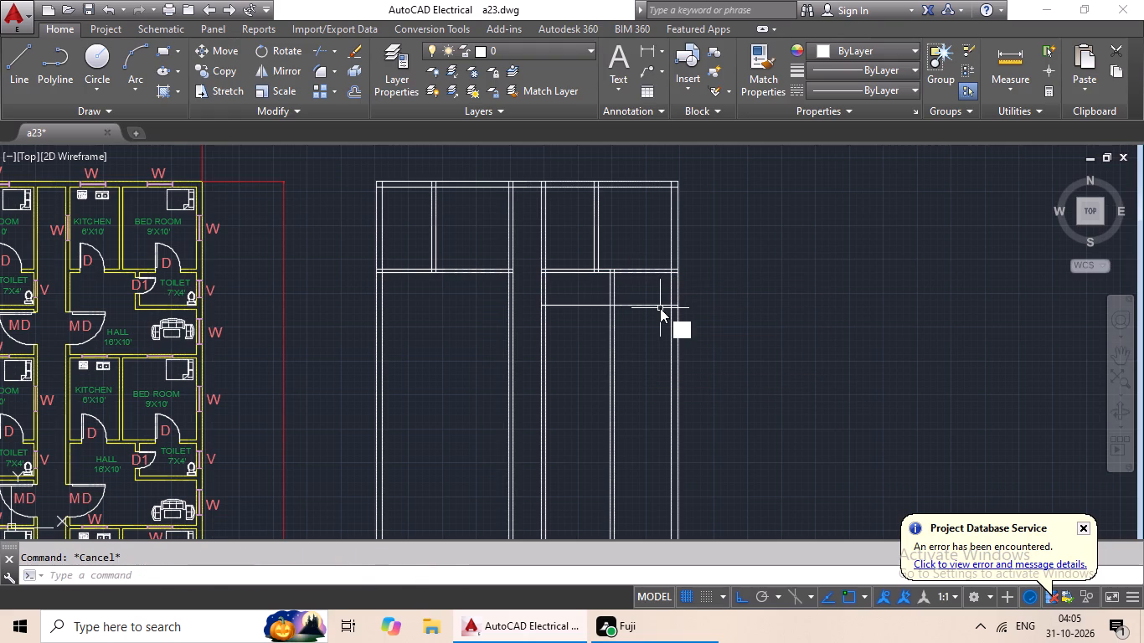
key("Return")
key("6")
key("shift+quotedbl")
key("Return")
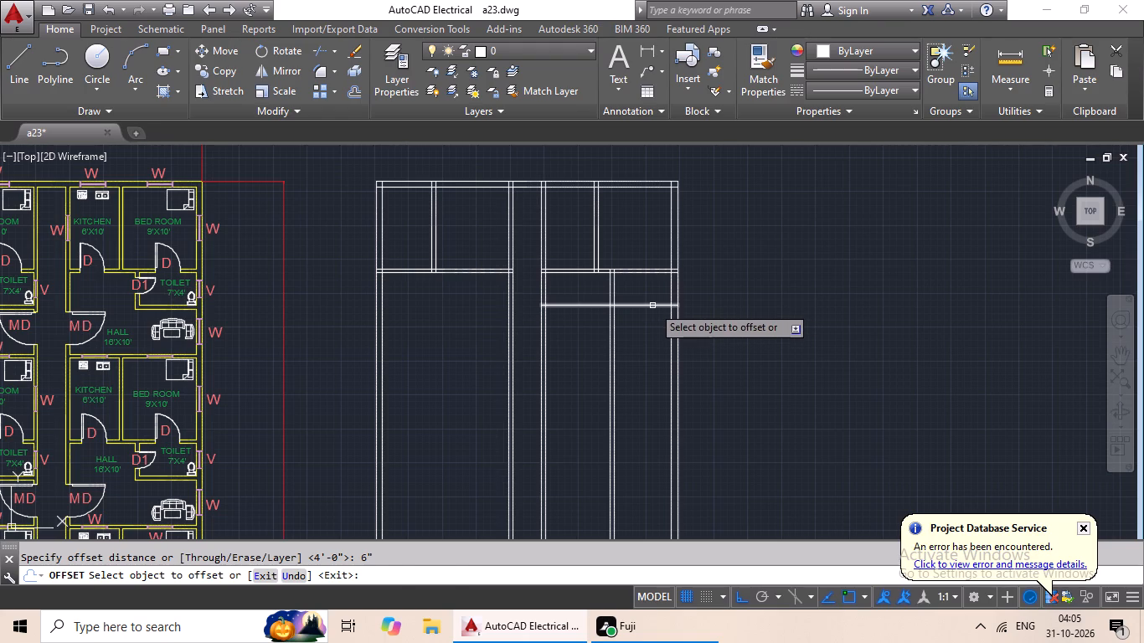
left_click_drag(652, 306, 647, 339)
left_click(647, 351)
key("Escape")
key("Escape")
key("Escape")
Trim the right-hand 7' by 4' room's partitions: the vertical pair below the new horizontal one, and the horizontal pair on the corridor side.
type("tr")
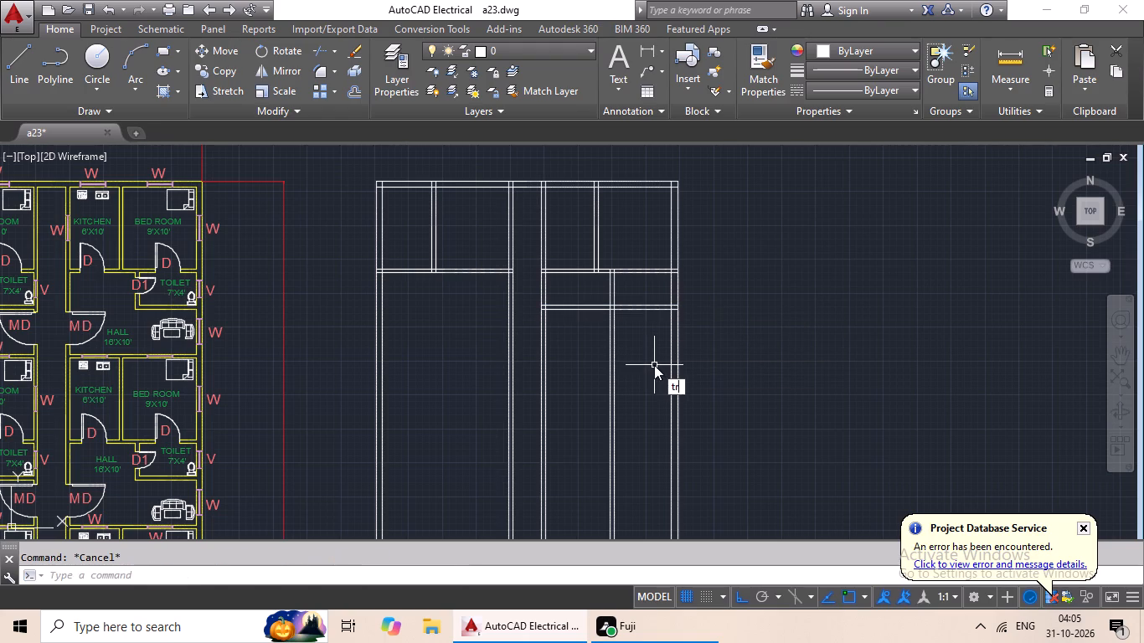
key("space")
key("space")
scroll(616, 312, "up", 3)
left_click_drag(640, 334, 581, 457)
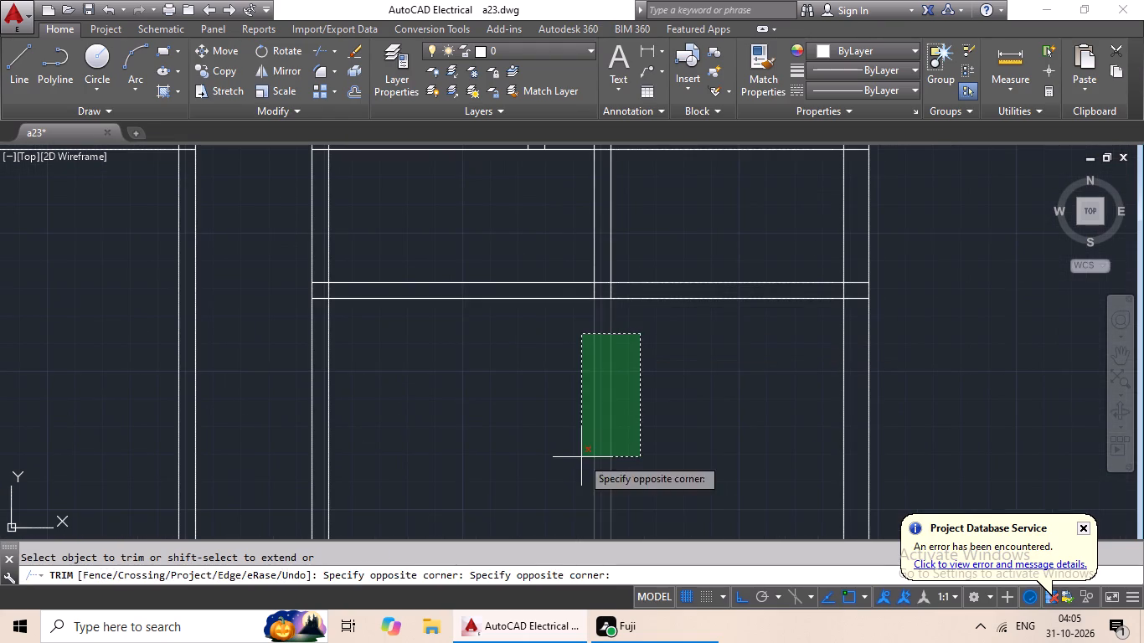
left_click(581, 458)
left_click_drag(510, 243, 482, 385)
left_click_drag(482, 384, 502, 374)
scroll(555, 357, "down", 2)
middle_click_drag(549, 377, 745, 351)
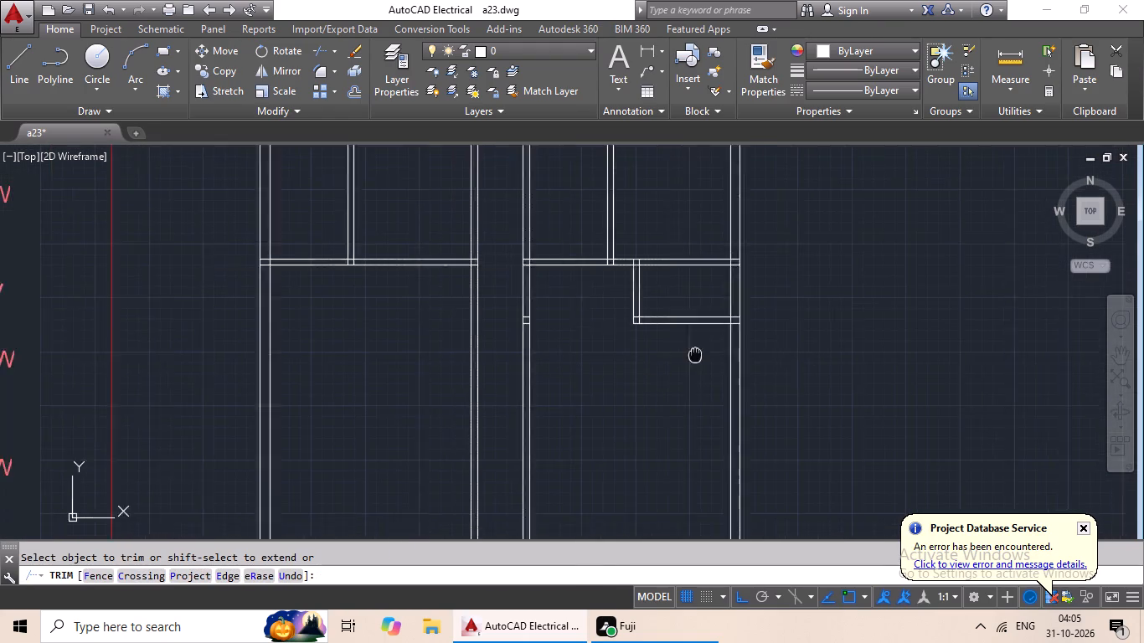
middle_click_drag(745, 351, 746, 351)
key("Escape")
key("Escape")
key("Escape")
Offset the room-side line of the corridor's left partition 7' into the left-hand unit.
key("o")
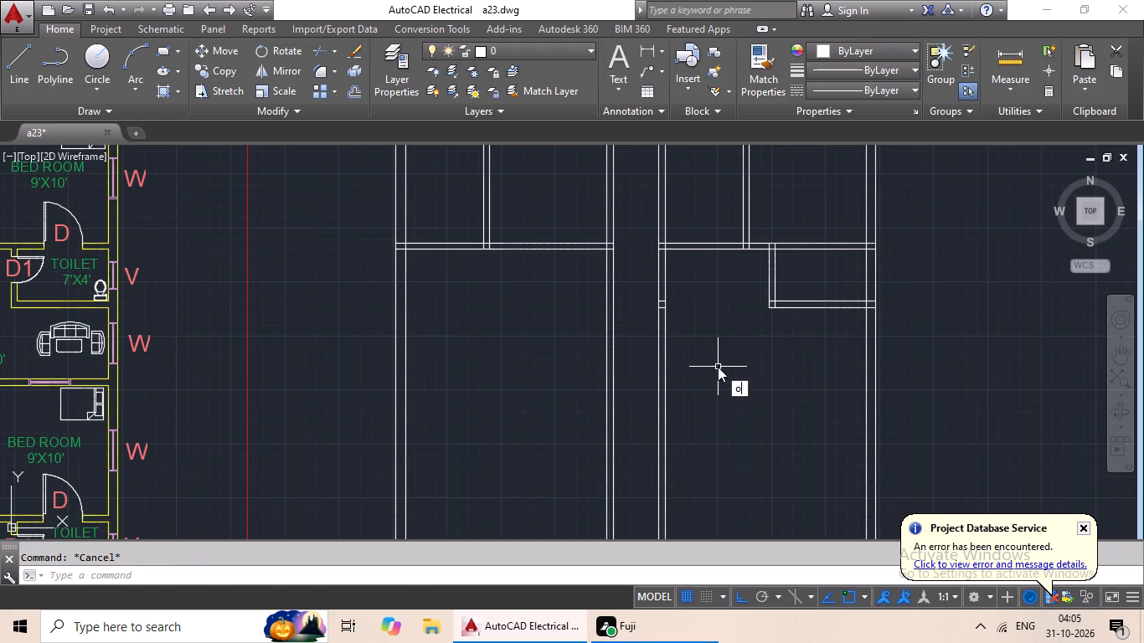
key("Return")
type("7'")
key("Return")
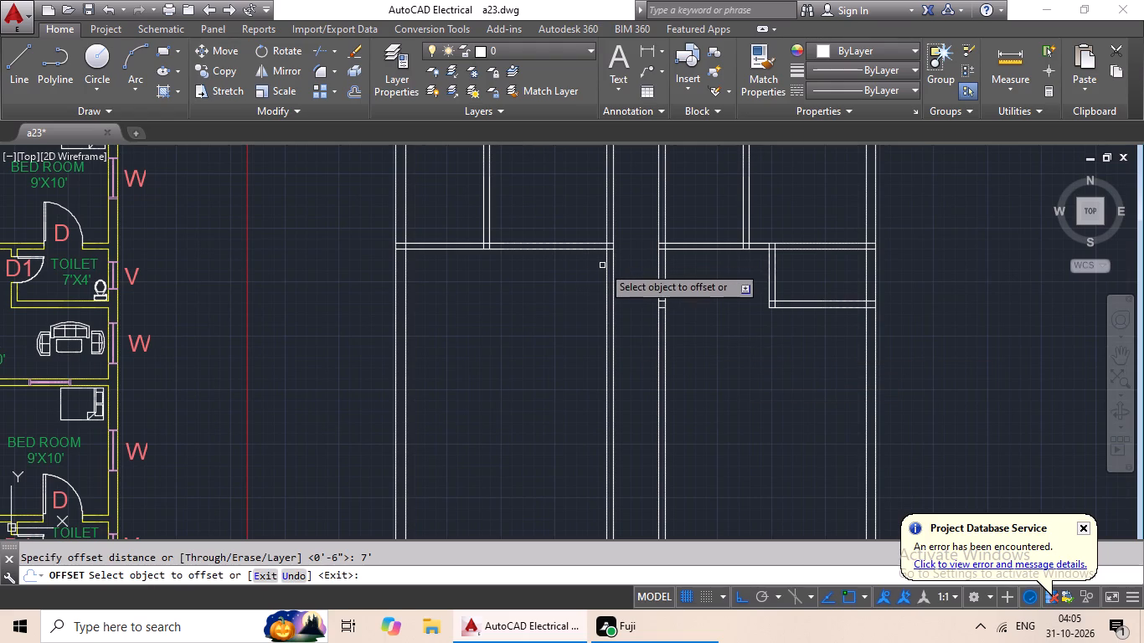
left_click_drag(605, 269, 568, 306)
left_click(561, 310)
key("Escape")
key("Escape")
key("Escape")
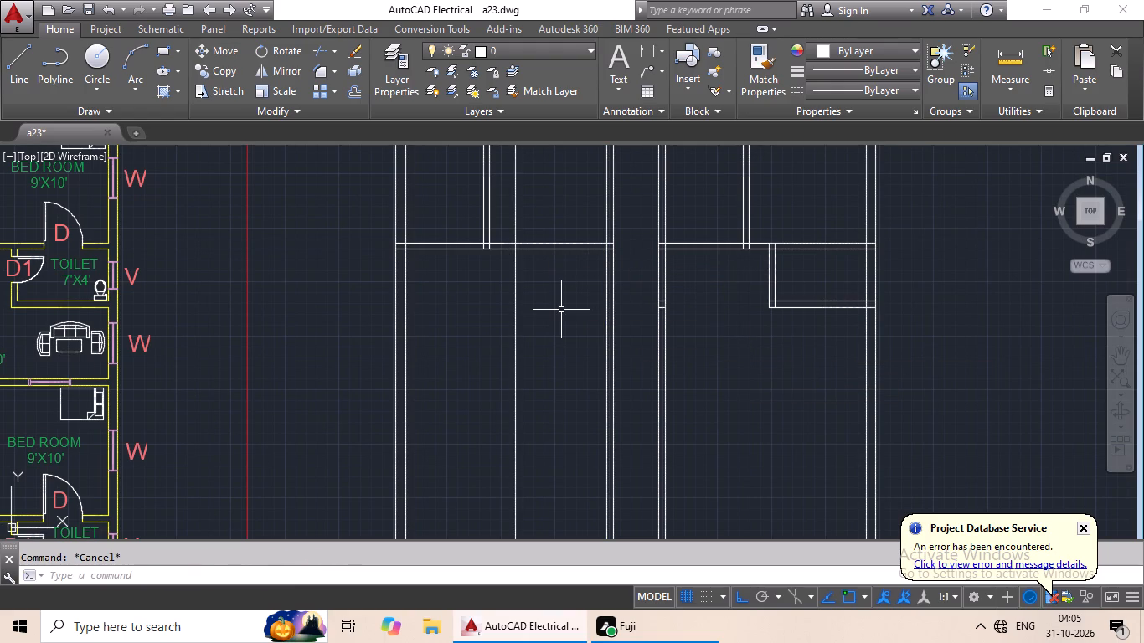
Offset the left-hand unit's new vertical line 6" toward the left outer wall.
key("o")
key("Return")
type("6\"")
key("Return")
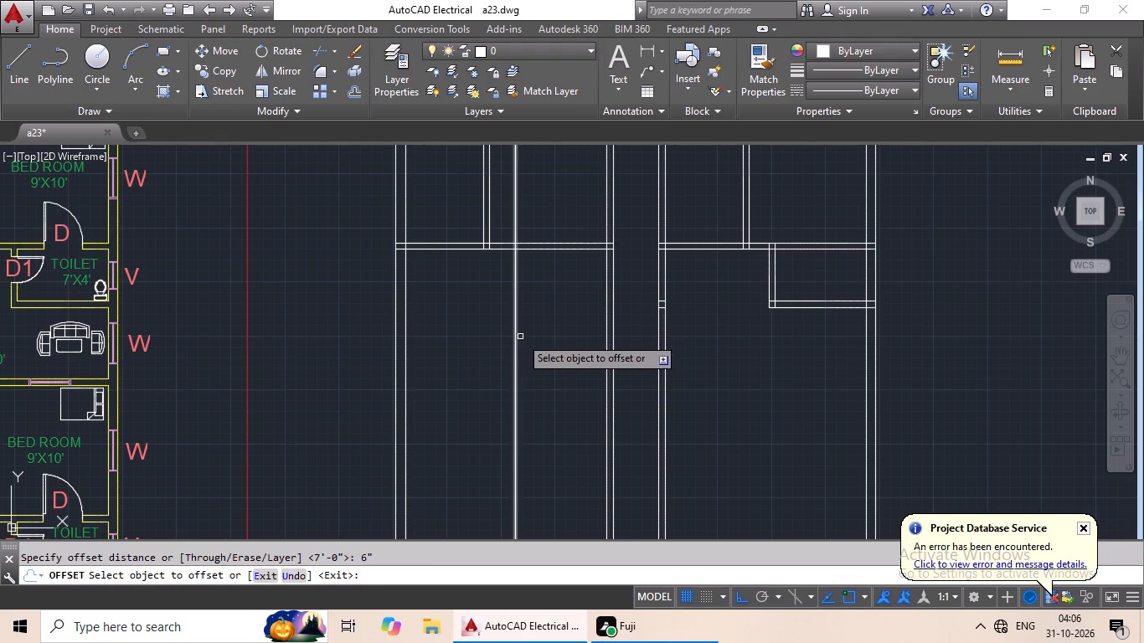
left_click_drag(515, 347, 497, 361)
left_click(472, 377)
key("Escape")
key("Escape")
key("Escape")
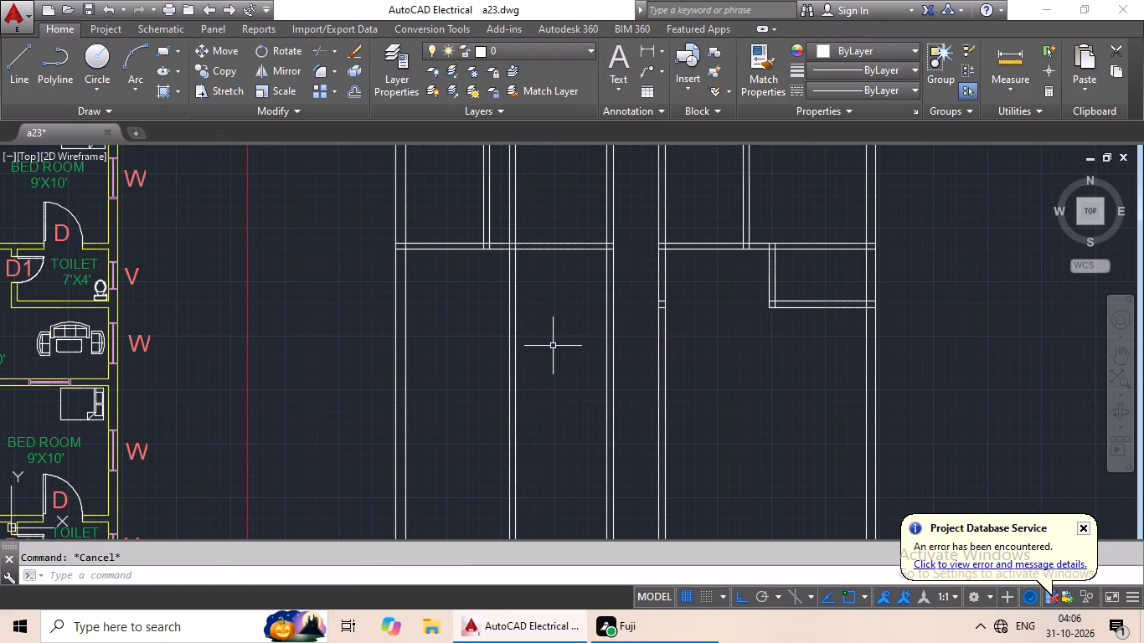
Trim the left-hand unit's new vertical partition above the horizontal partition, inside the 9' room.
key("t")
key("r")
key("space")
key("space")
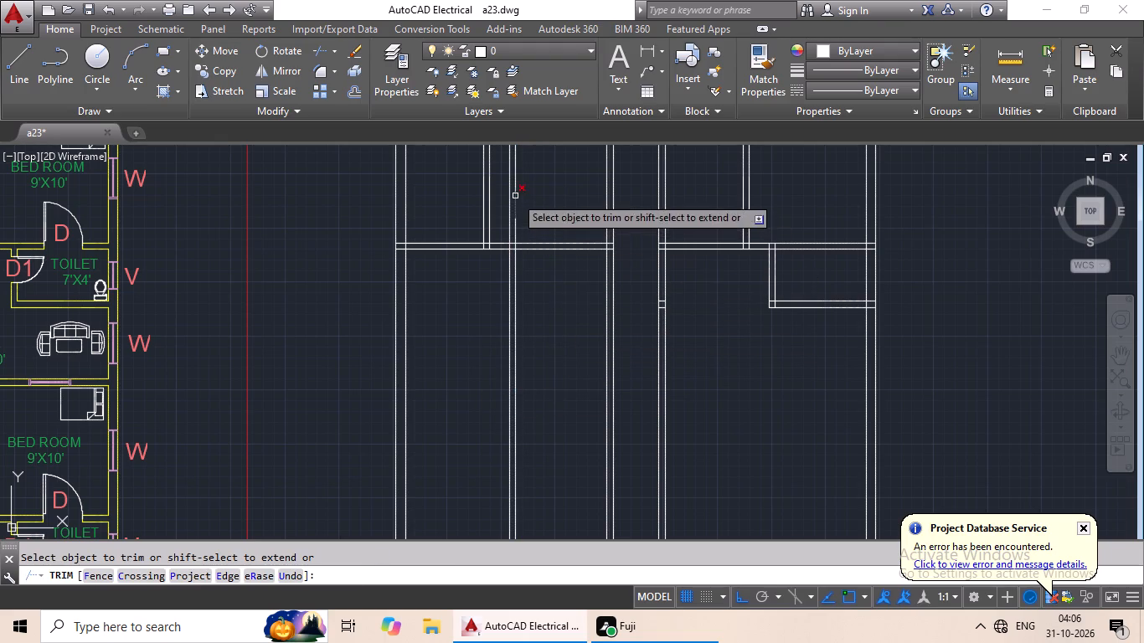
middle_click_drag(515, 201, 487, 383)
scroll(494, 368, "up", 2)
left_click_drag(524, 316, 435, 469)
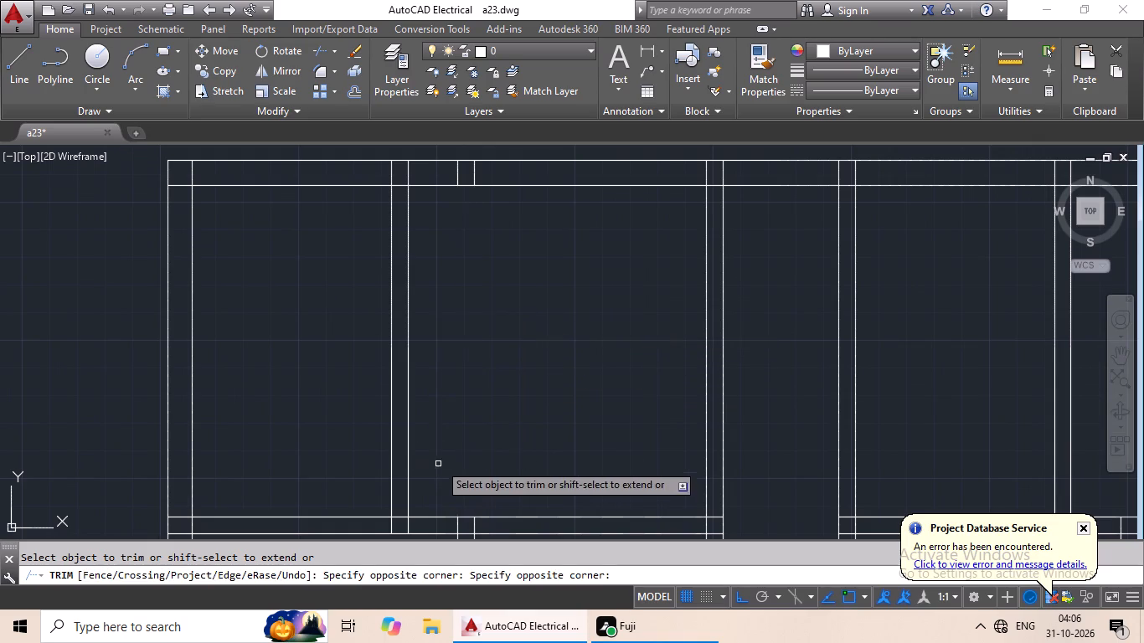
scroll(477, 430, "down", 2)
middle_click_drag(481, 419, 498, 295)
scroll(538, 410, "up", 1)
middle_click_drag(537, 413, 471, 386)
key("Escape")
key("Escape")
key("Escape")
Delete the two leftover short horizontal lines inside the corridor's right partition.
scroll(638, 373, "up", 4)
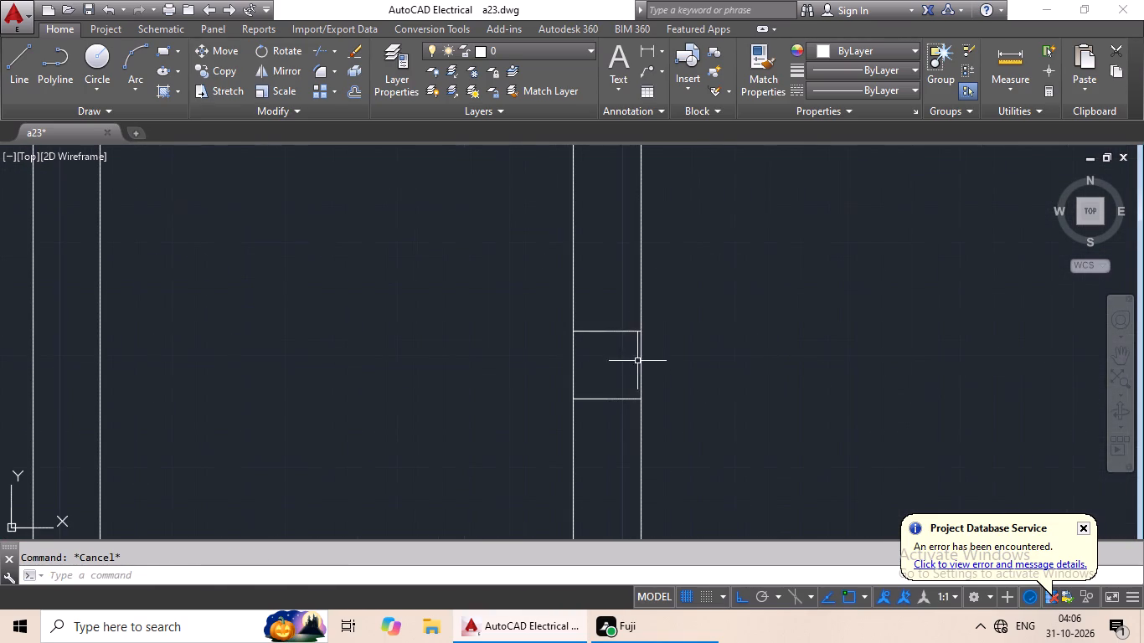
left_click_drag(632, 321, 612, 445)
key("Delete")
Offset the lower line of the left-hand unit's horizontal partition 4' downward.
scroll(613, 440, "down", 2)
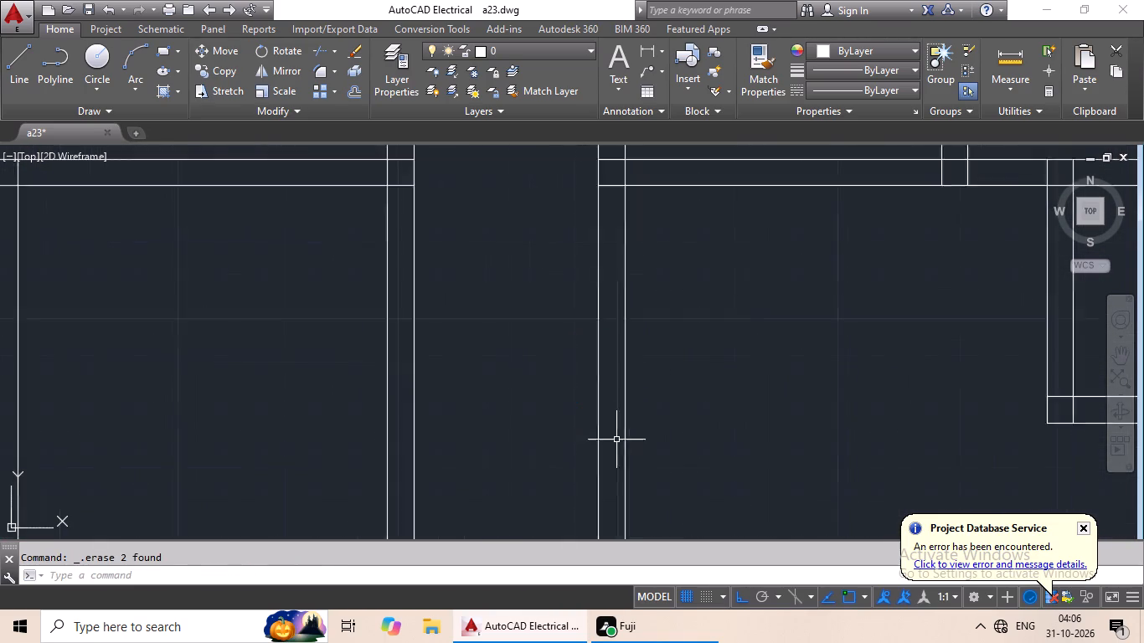
scroll(616, 440, "down", 2)
middle_click_drag(678, 419, 616, 354)
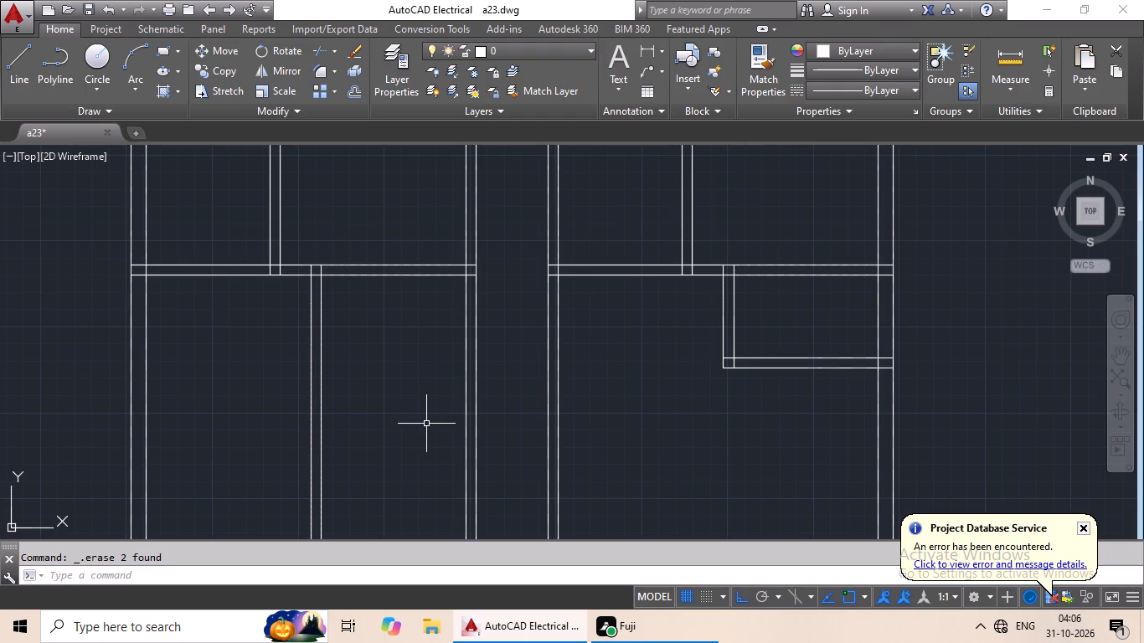
key("o")
key("Return")
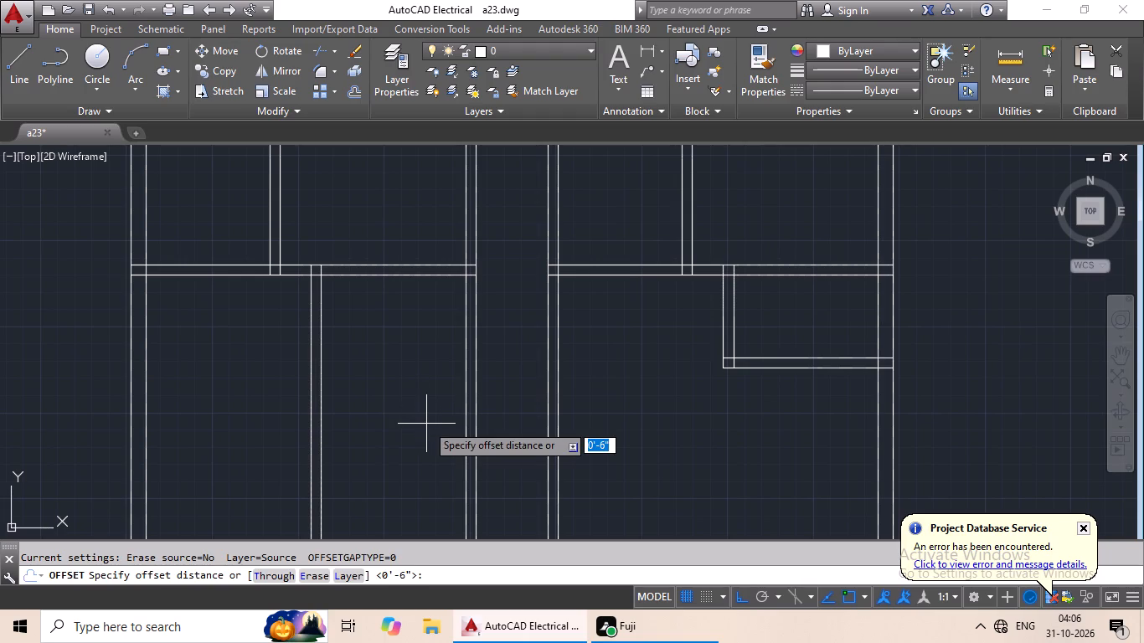
type("4'")
key("Return")
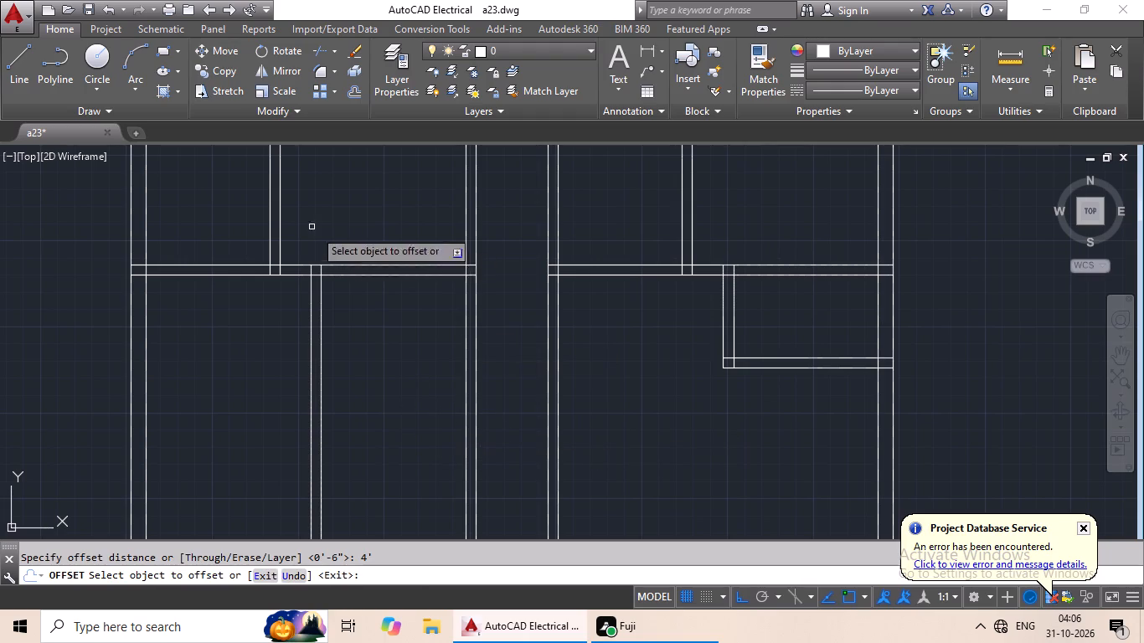
left_click_drag(358, 274, 361, 289)
left_click(371, 317)
key("Escape")
key("Escape")
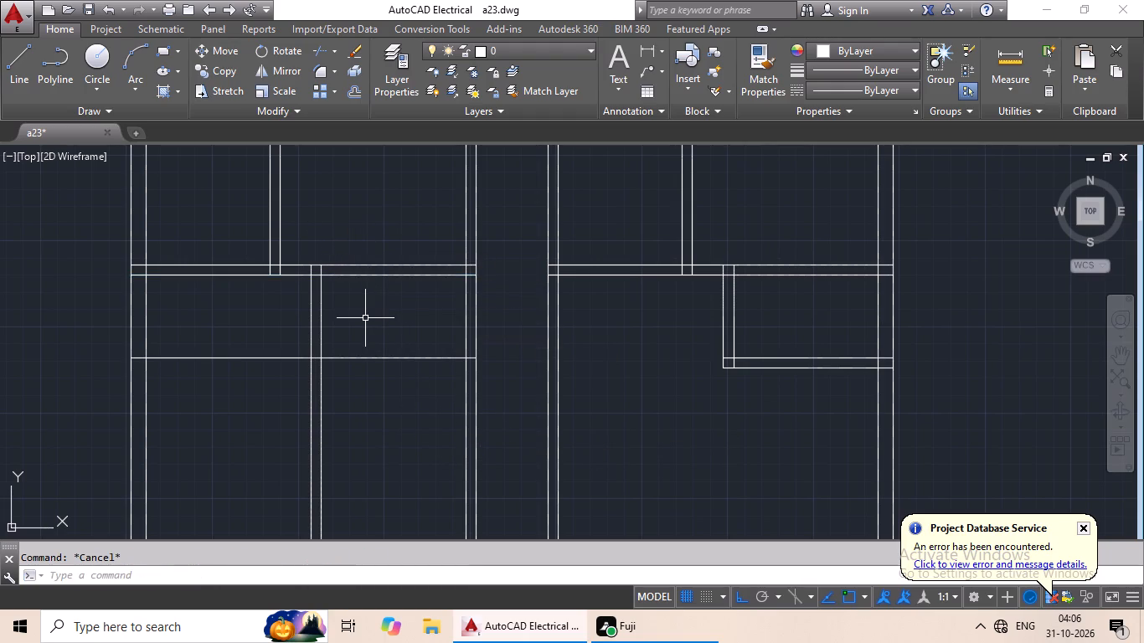
Offset the left-hand unit's new horizontal line 6" downward to form the partition's second face.
key("o")
key("Return")
key("6")
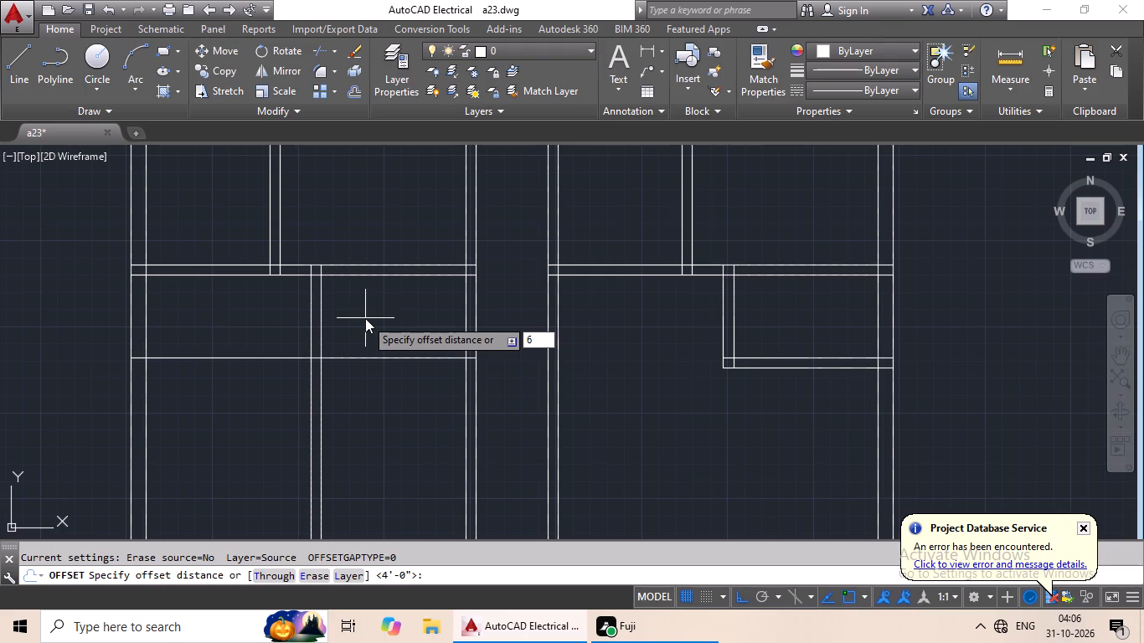
key("shift+quotedbl")
key("Return")
left_click_drag(348, 359, 363, 412)
left_click(363, 412)
key("Escape")
key("Escape")
key("Escape")
Trim the left-hand unit's new horizontal partition across the hall, between the outer wall and the toilet's vertical partition.
key("t")
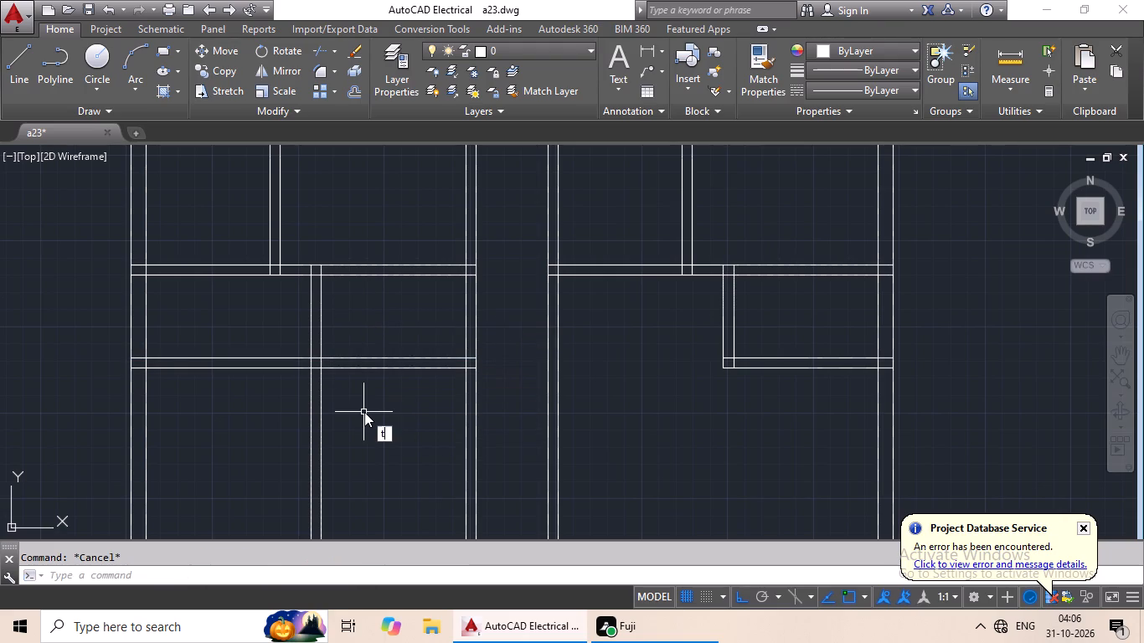
type("r")
key("space")
key("space")
scroll(199, 315, "up", 3)
scroll(285, 364, "down", 2)
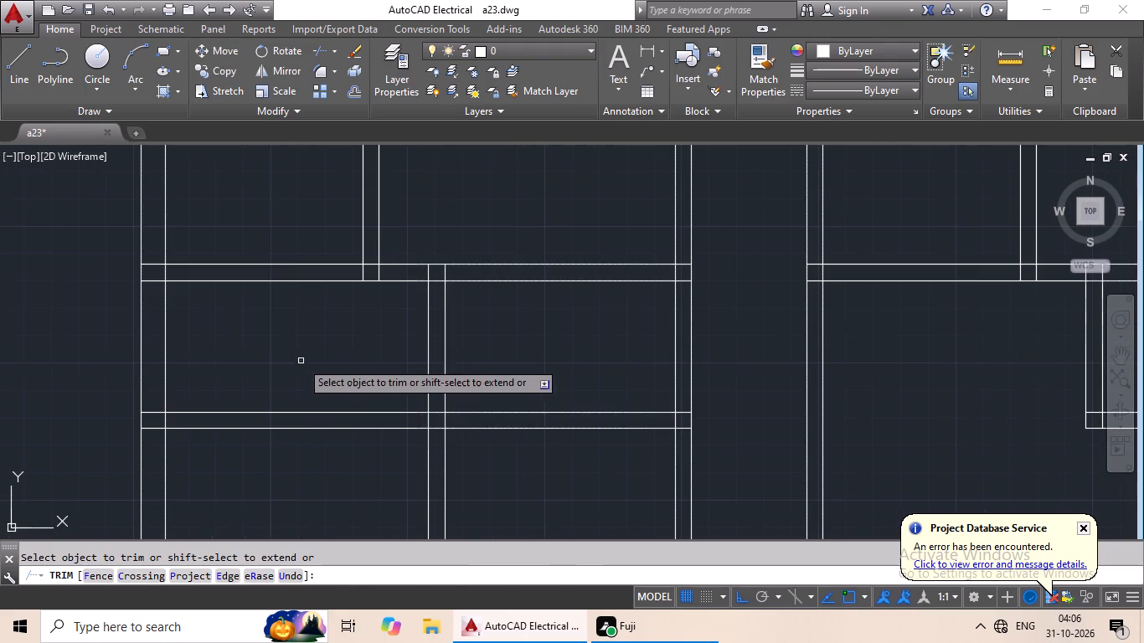
left_click_drag(309, 352, 267, 499)
left_click_drag(267, 496, 286, 483)
scroll(335, 437, "down", 1)
middle_click_drag(315, 436, 426, 400)
scroll(441, 408, "down", 1)
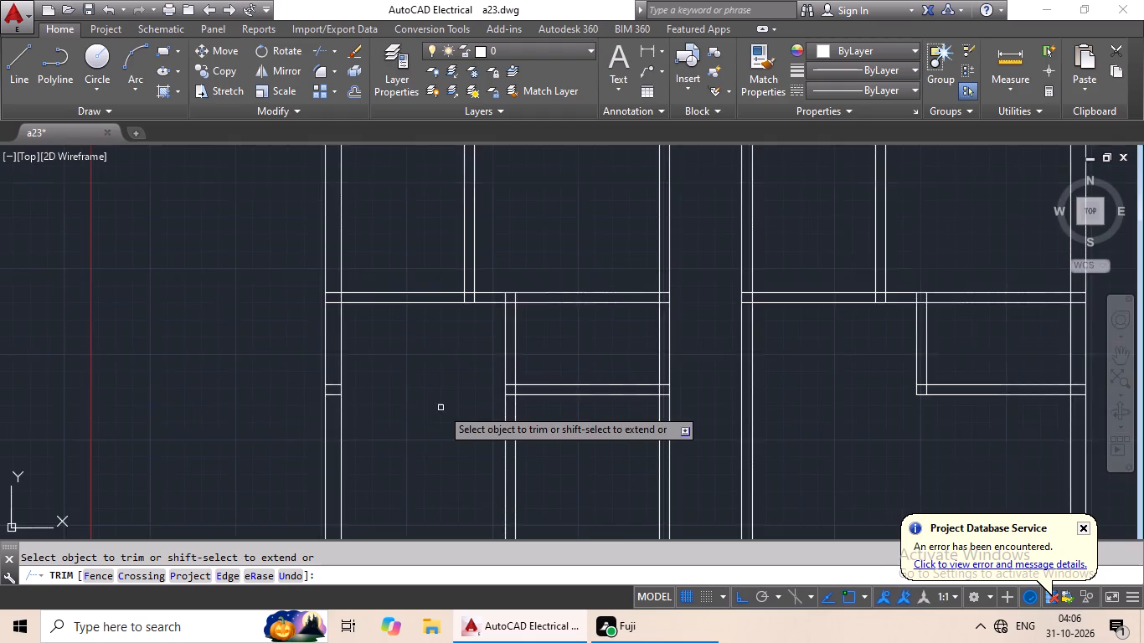
Trim the left-hand unit's vertical toilet partition below the new horizontal partition.
middle_click_drag(506, 455, 508, 389)
scroll(517, 401, "up", 1)
left_click_drag(521, 378, 436, 494)
left_click_drag(436, 494, 446, 483)
scroll(486, 435, "down", 1)
middle_click_drag(490, 435, 446, 457)
key("Escape")
key("Escape")
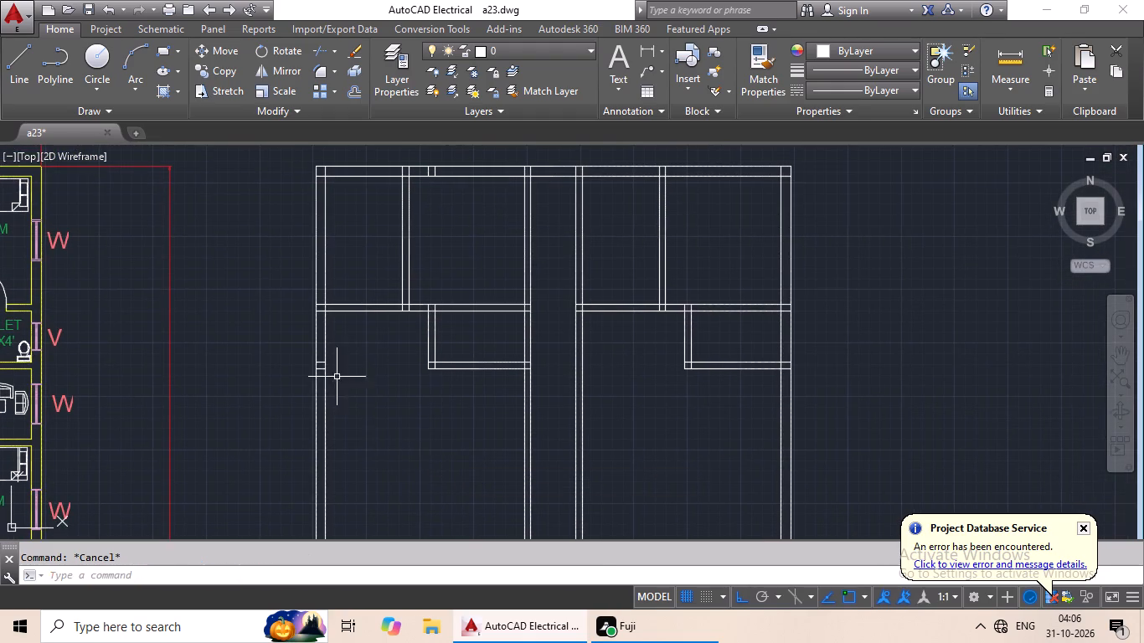
Delete the two leftover short horizontal lines inside the left-hand unit's outer wall.
scroll(327, 373, "up", 4)
left_click_drag(285, 285, 253, 383)
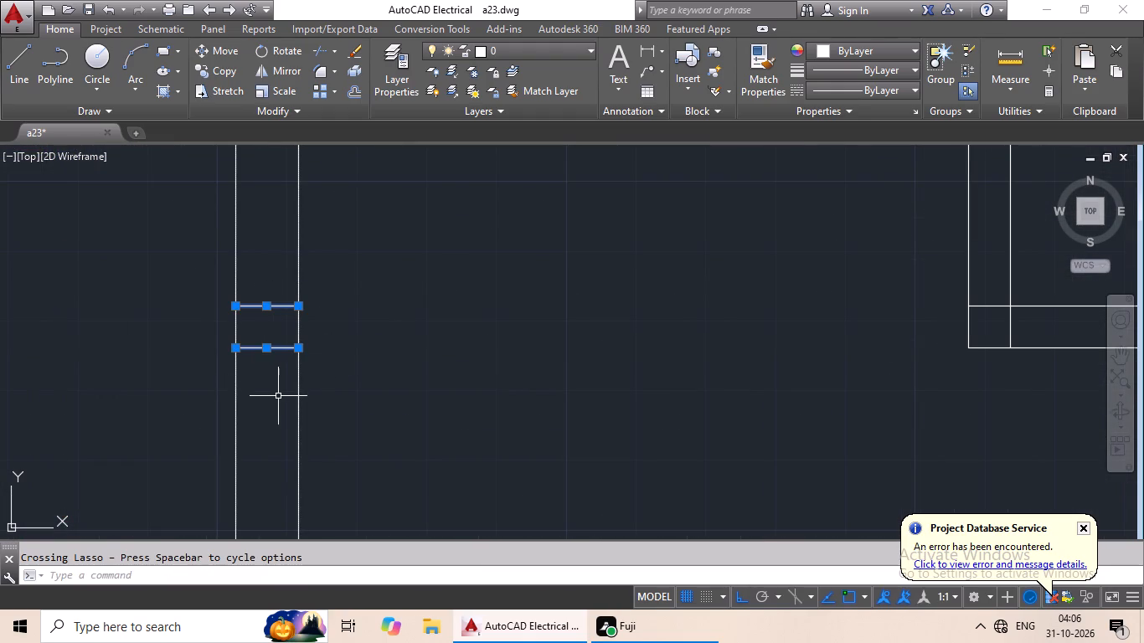
key("Delete")
Offset the lower line of the right-hand unit's upper horizontal partition 10' downward to set the hall depth.
scroll(435, 388, "down", 4)
middle_click_drag(518, 379, 422, 393)
middle_click_drag(652, 438, 560, 388)
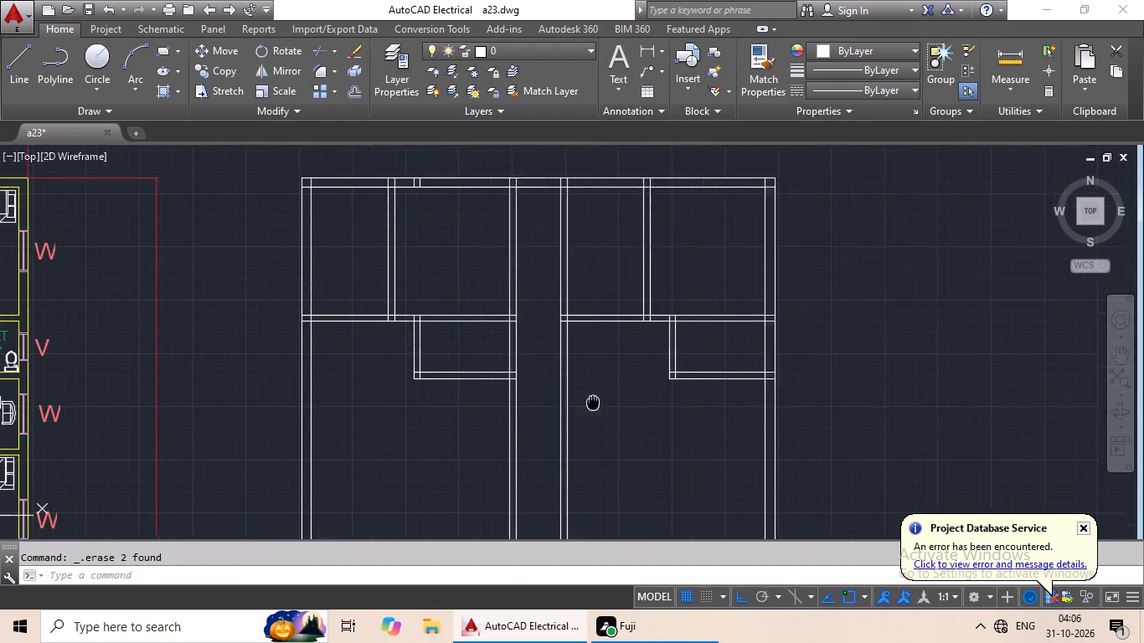
middle_click_drag(560, 388, 550, 378)
key("Escape")
key("o")
key("Return")
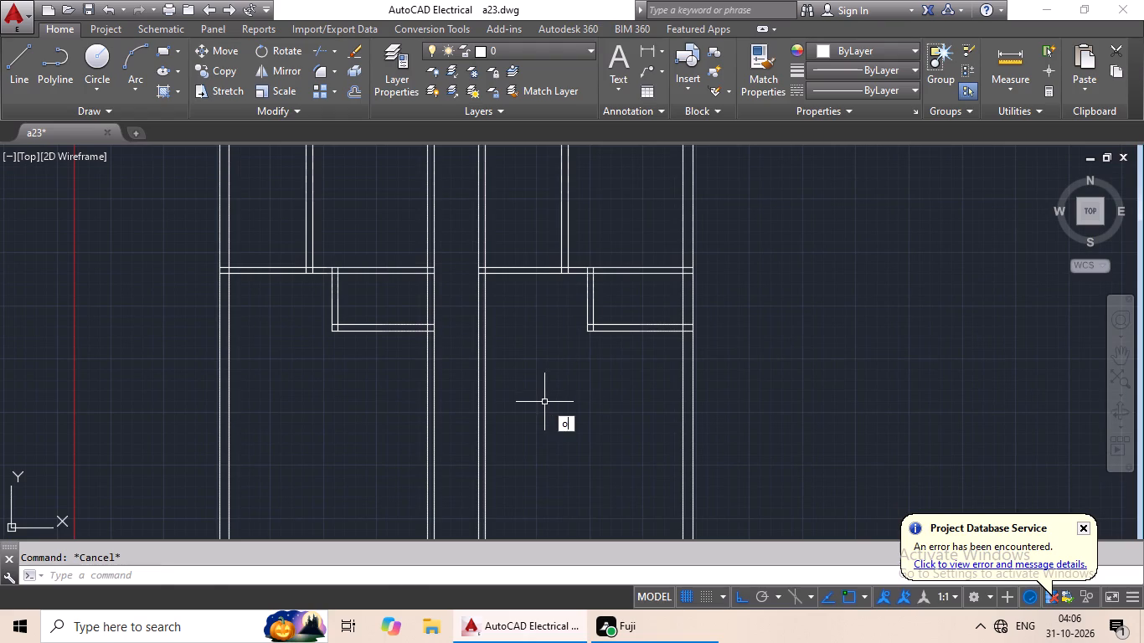
type("10'")
key("Return")
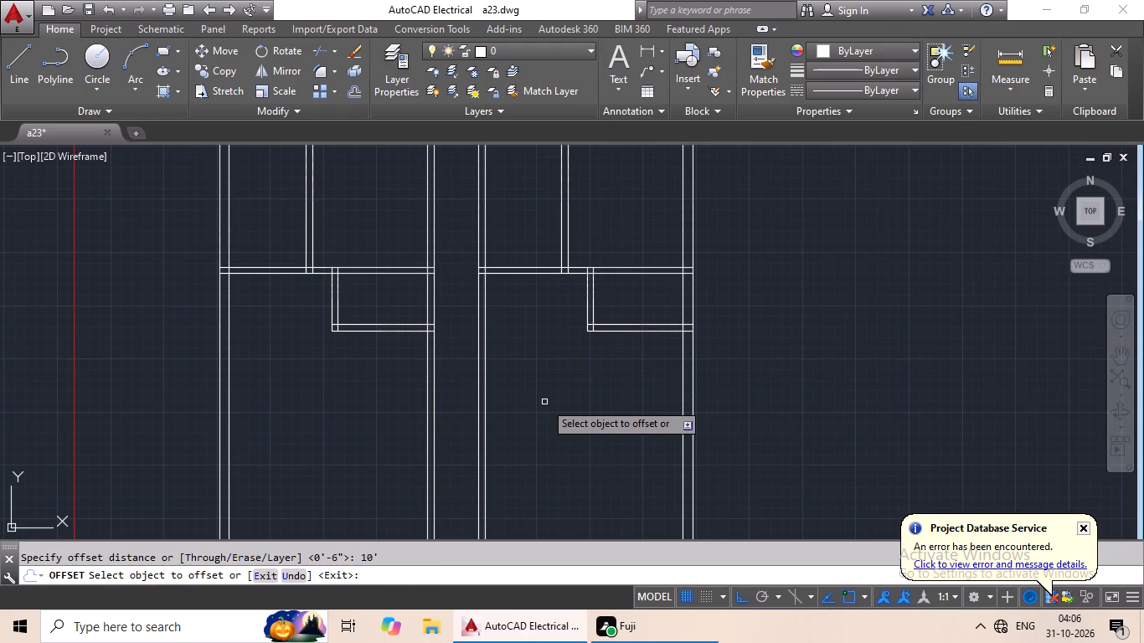
left_click_drag(619, 275, 619, 292)
left_click_drag(601, 349, 601, 360)
key("Escape")
key("Escape")
key("Escape")
Offset the right-hand unit's new hall line 6" downward to form the partition's second face.
key("o")
key("Return")
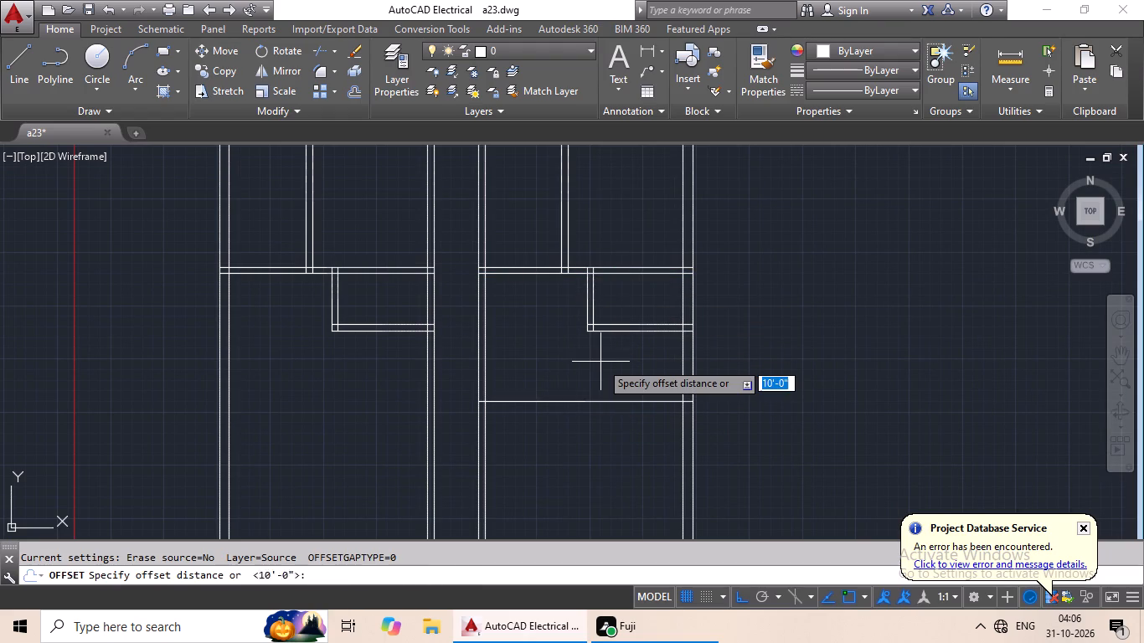
type("6\"")
key("Return")
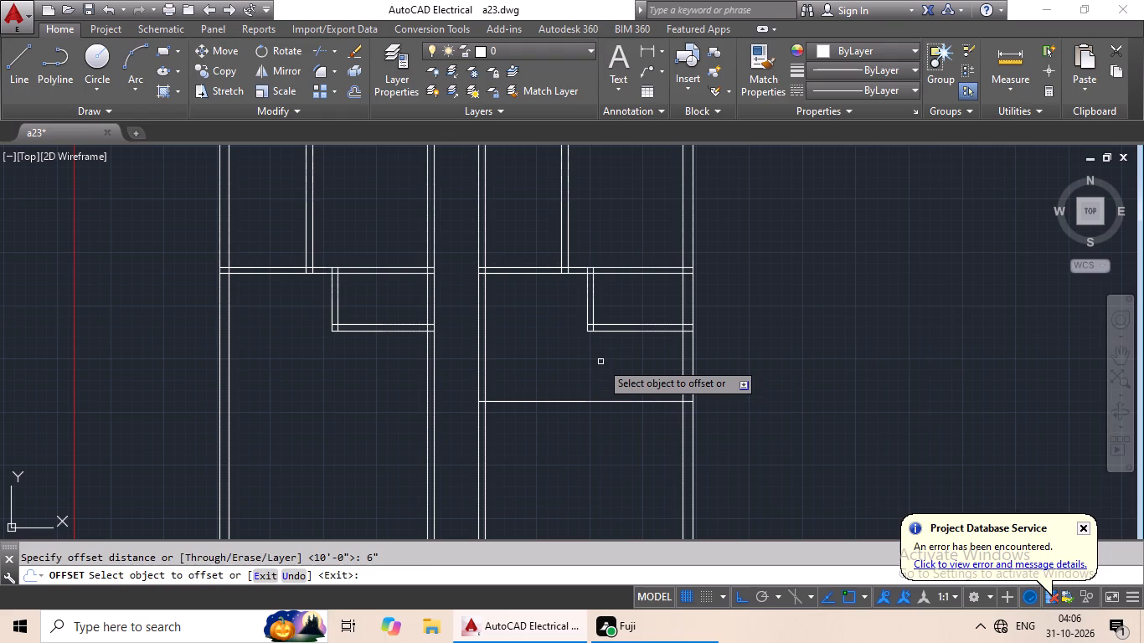
left_click_drag(623, 402, 611, 489)
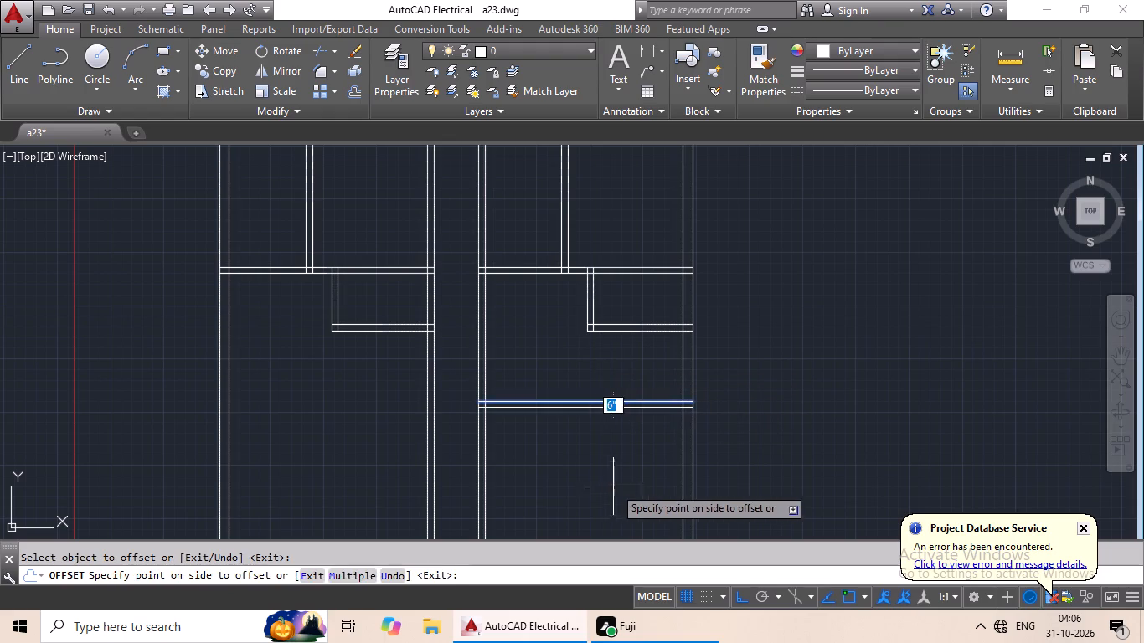
left_click(614, 486)
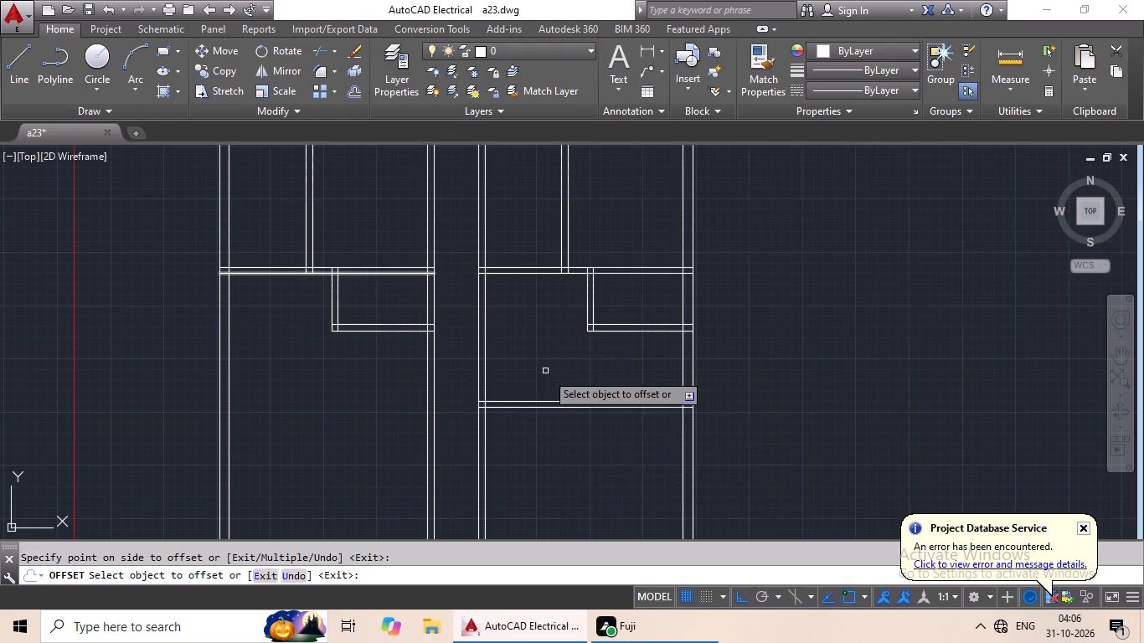
key("Escape")
key("Escape")
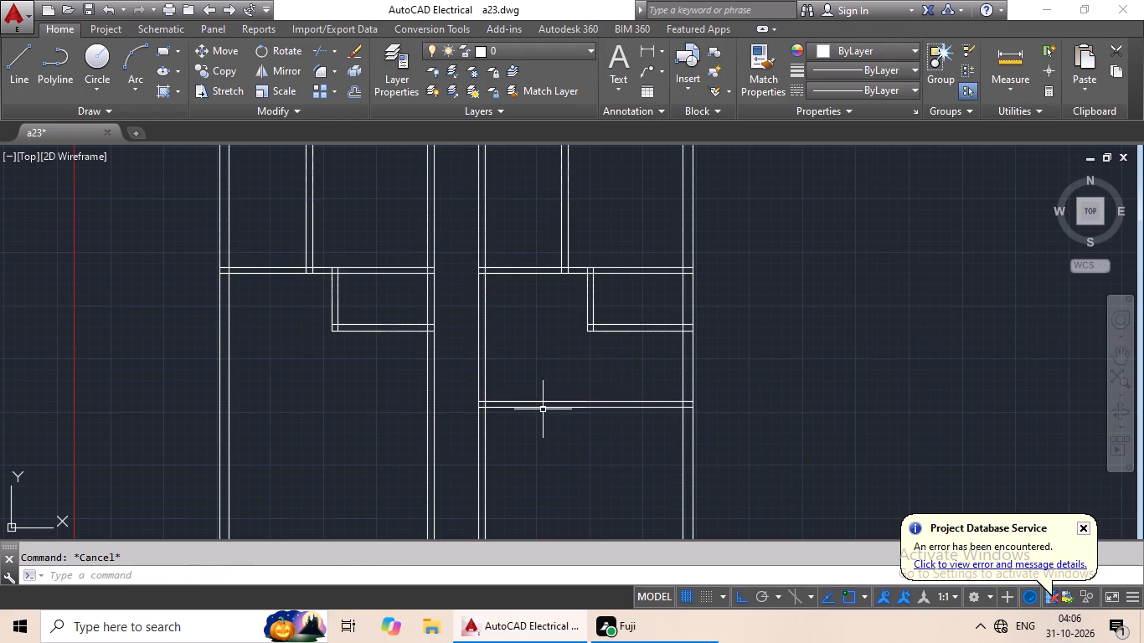
Offset the lower line of the left-hand unit's upper horizontal partition 10' downward to set the hall depth.
key("o")
key("Return")
type("10'")
key("Return")
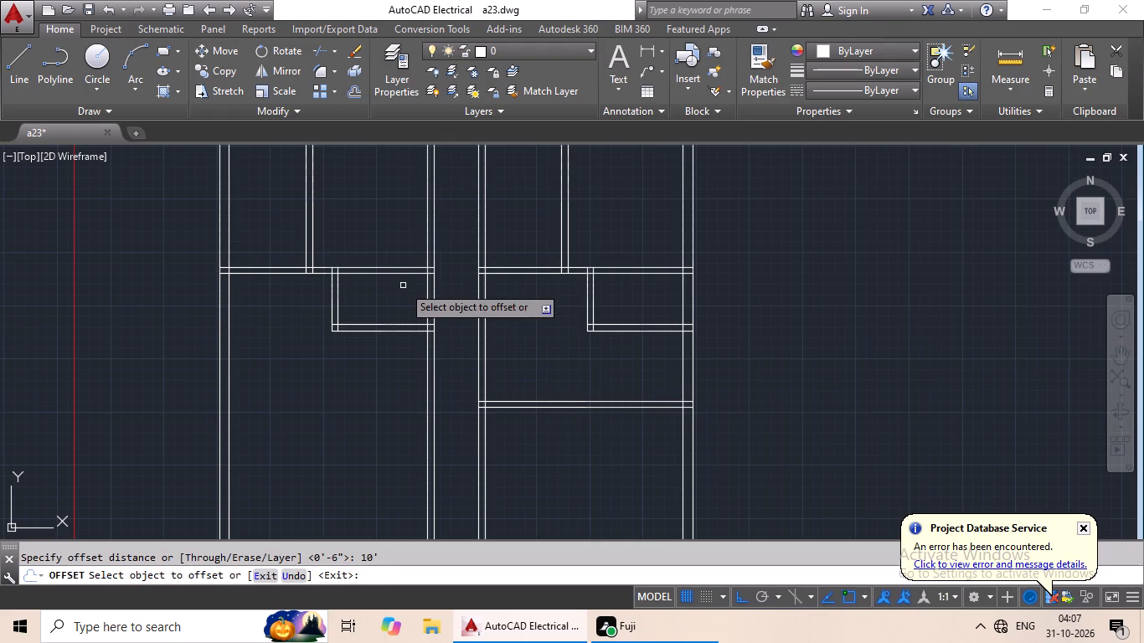
left_click(399, 273)
left_click(374, 370)
key("Escape")
key("Escape")
key("Escape")
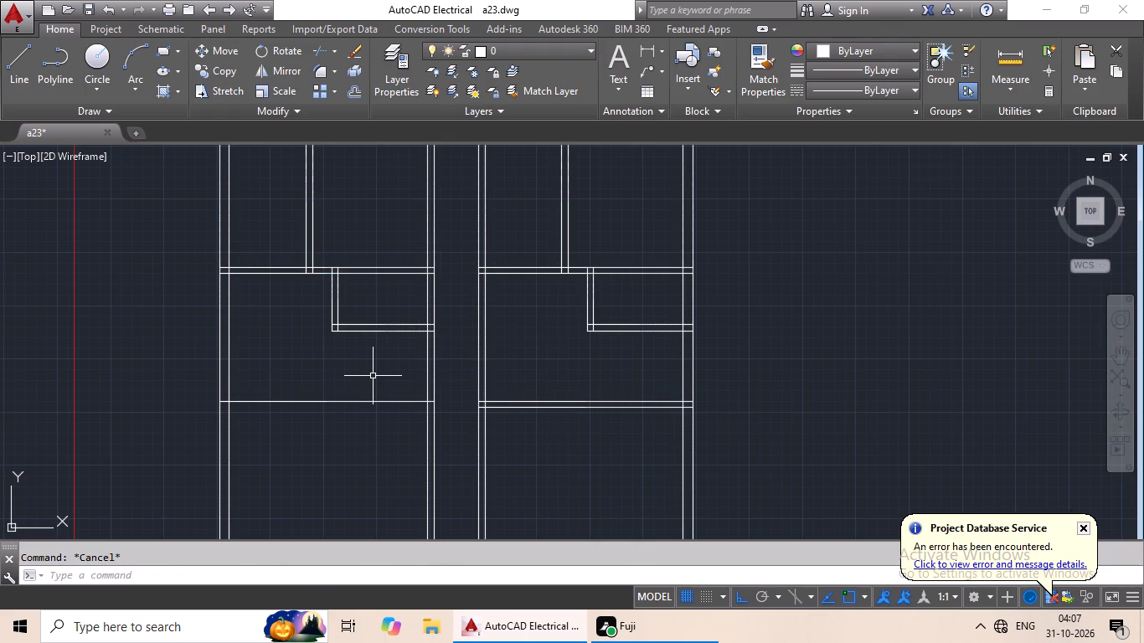
Offset the left-hand unit's new hall line 6" downward to form the partition's second face.
key("o")
key("Return")
type("6\"")
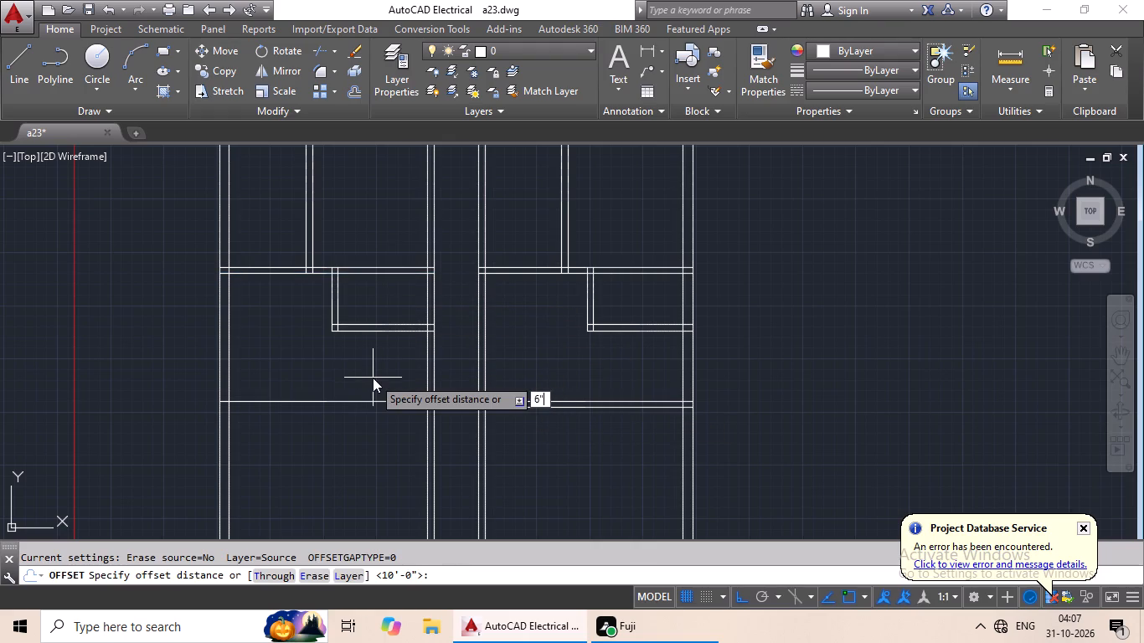
key("Return")
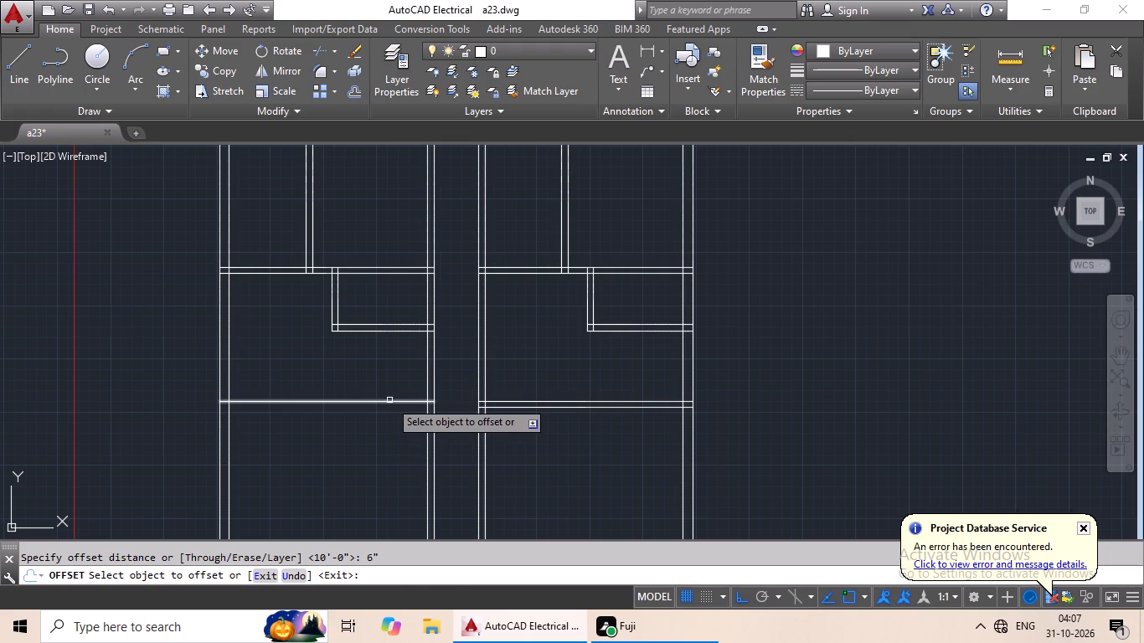
left_click_drag(389, 400, 388, 408)
left_click(377, 458)
middle_click_drag(422, 369, 499, 349)
scroll(437, 347, "down", 1)
middle_click_drag(436, 347, 435, 346)
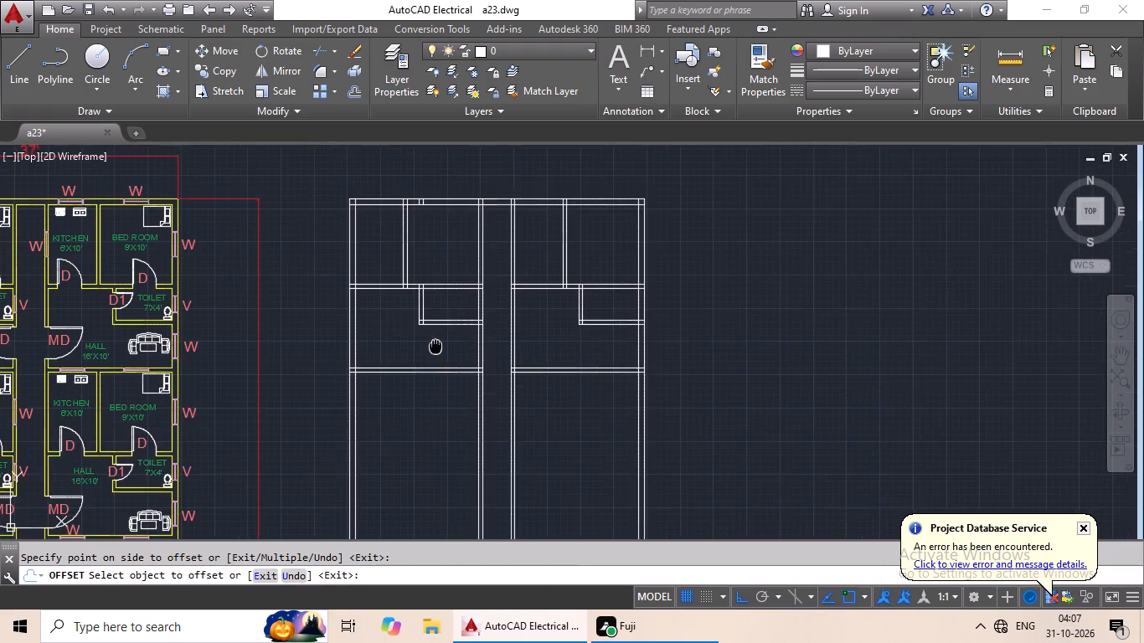
middle_click_drag(435, 346, 463, 299)
key("Escape")
key("Escape")
key("Escape")
key("Escape")
key("Escape")
key("Escape")
key("Escape")
key("Escape")
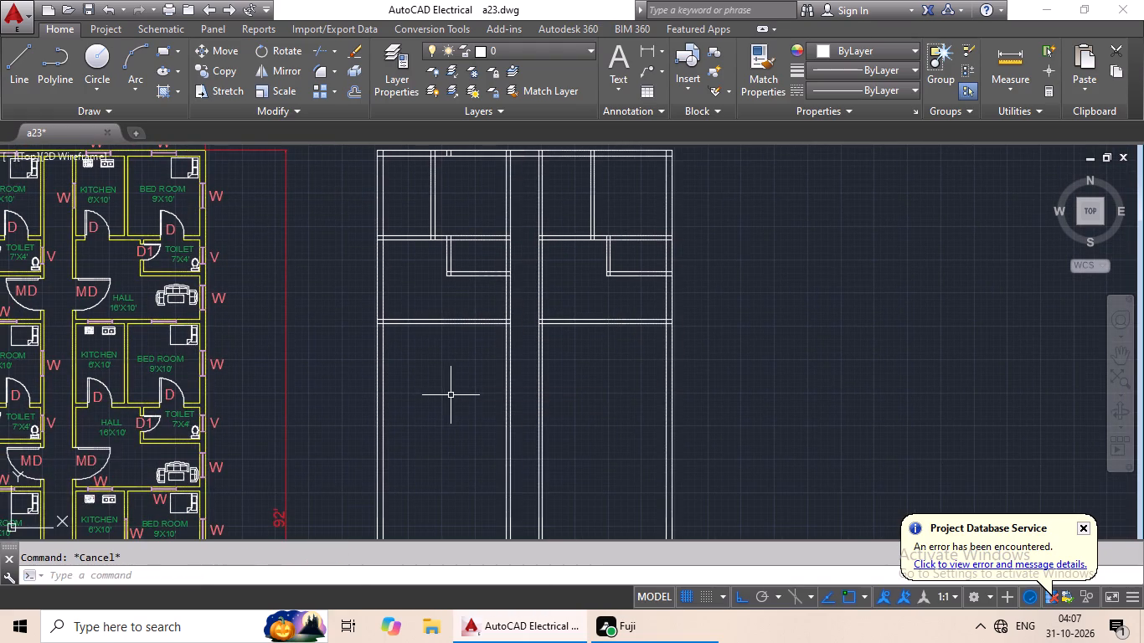
Offset the inner line of the right-hand unit's outer wall 9' inward for the second bedroom.
key("o")
key("Return")
type("9'")
key("Return")
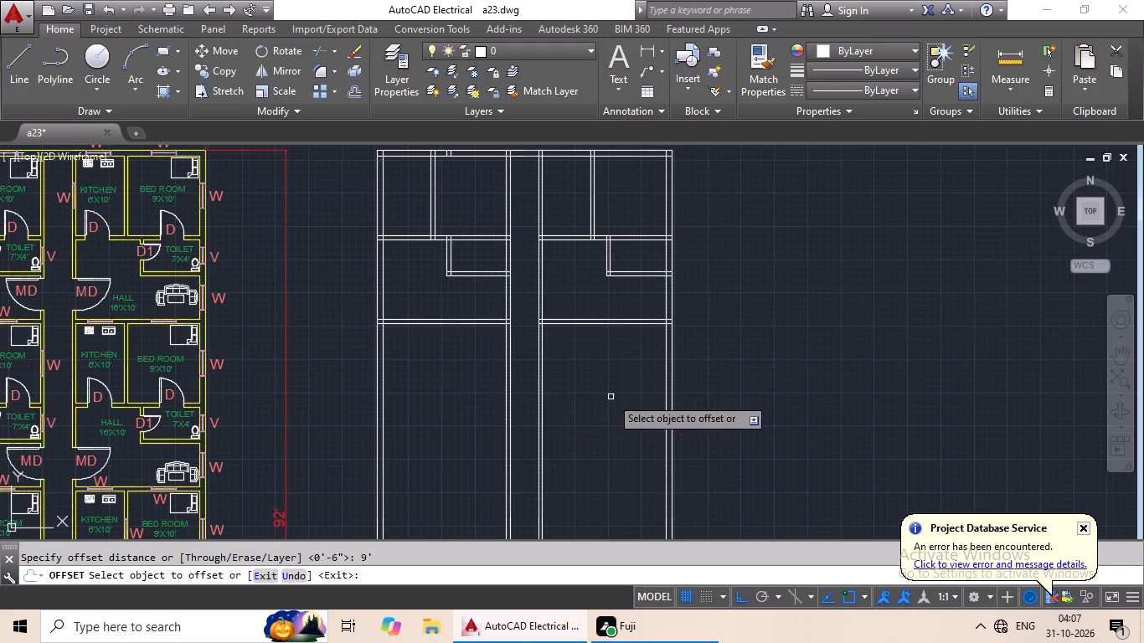
left_click(663, 404)
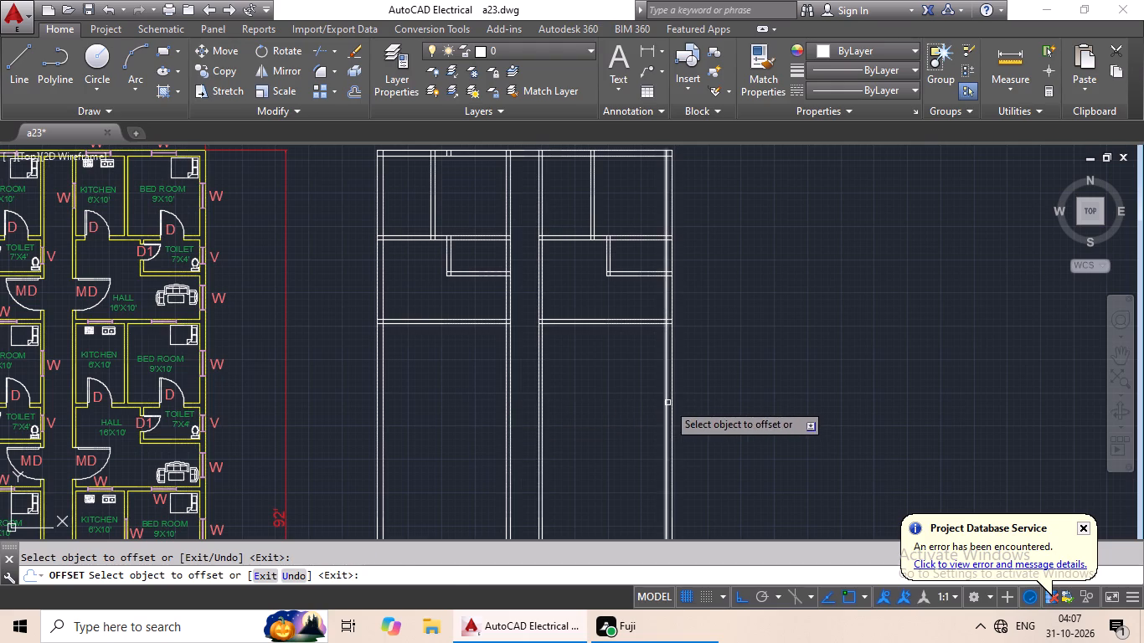
left_click_drag(667, 403, 655, 410)
left_click(621, 427)
key("Escape")
key("Escape")
key("Escape")
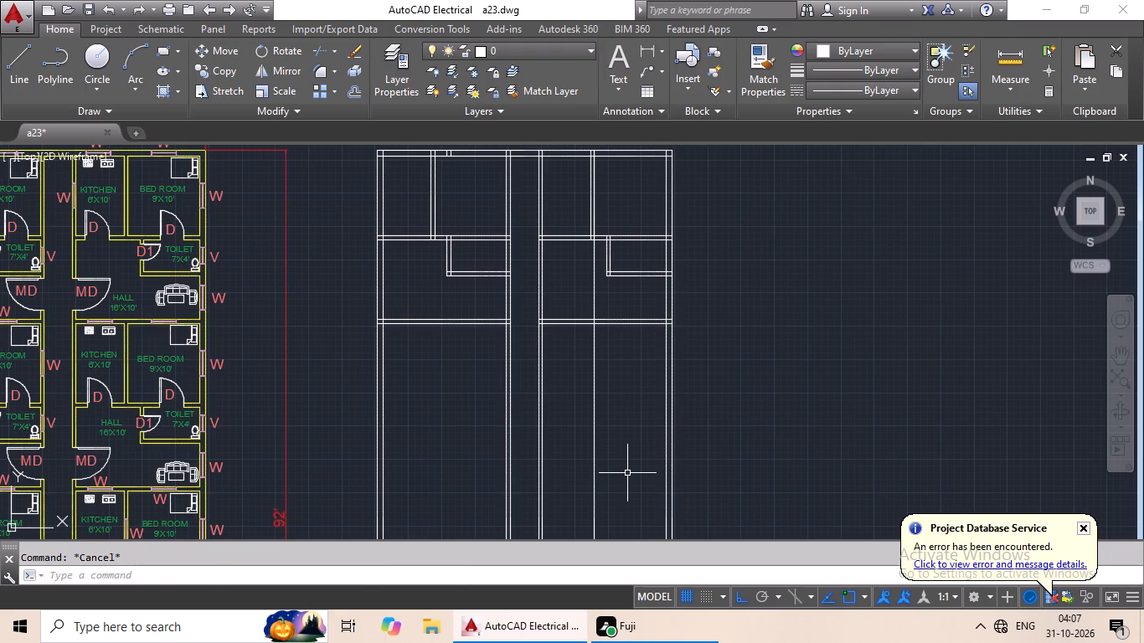
Offset the right-hand unit's new vertical line 6" to the left to form the partition's second face.
key("o")
key("Return")
type("6\"")
key("Return")
left_click_drag(593, 433, 577, 441)
left_click(563, 445)
key("Escape")
key("Escape")
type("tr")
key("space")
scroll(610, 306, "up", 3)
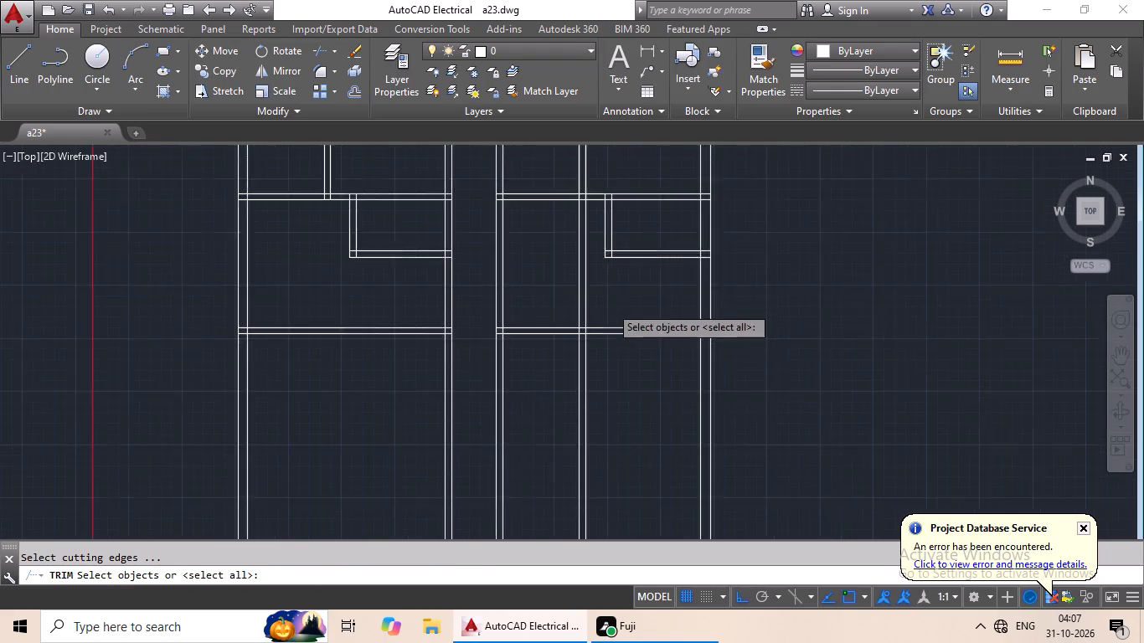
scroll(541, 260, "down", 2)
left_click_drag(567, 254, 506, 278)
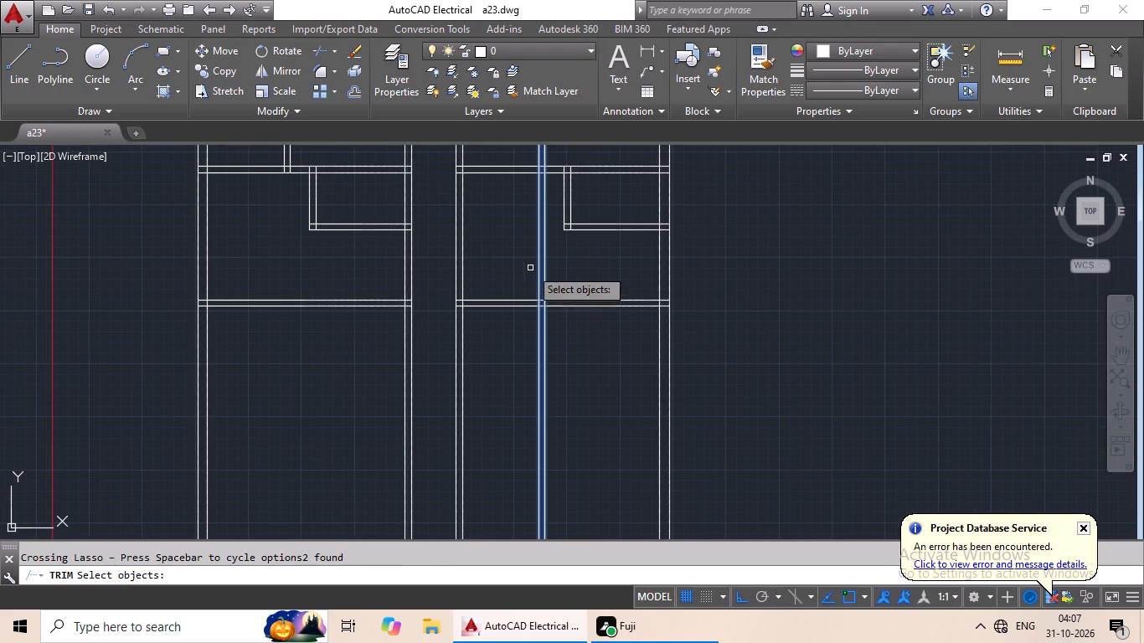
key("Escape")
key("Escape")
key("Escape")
Trim the right-hand unit's new vertical partition where it crosses the hall, between the two horizontal partitions.
type("tr")
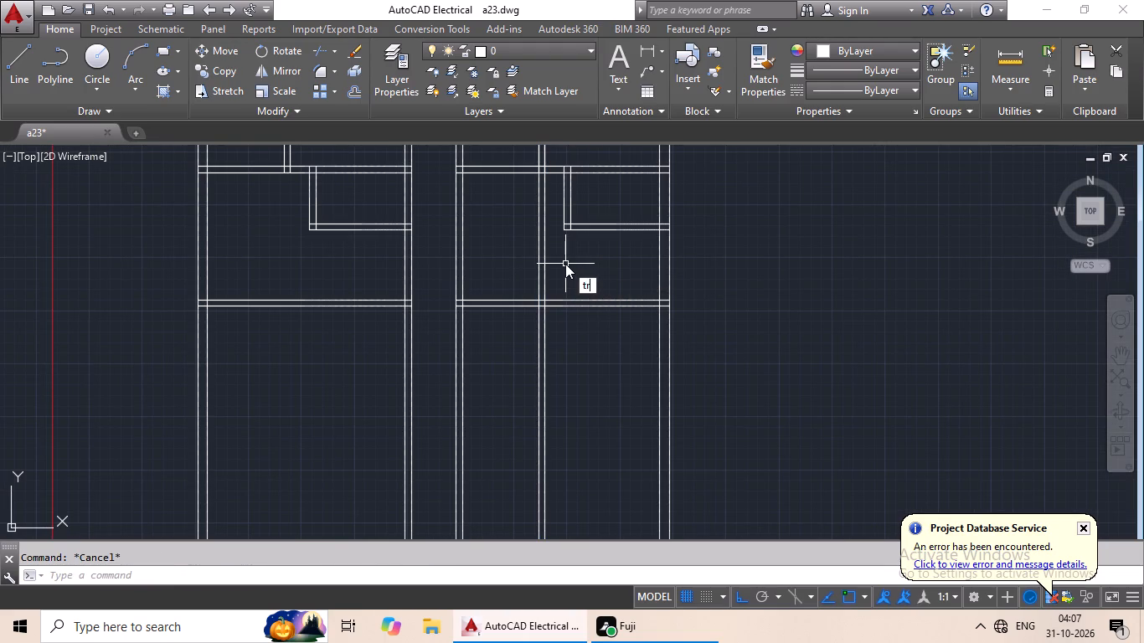
key("space")
key("space")
left_click_drag(568, 258, 512, 280)
left_click(512, 280)
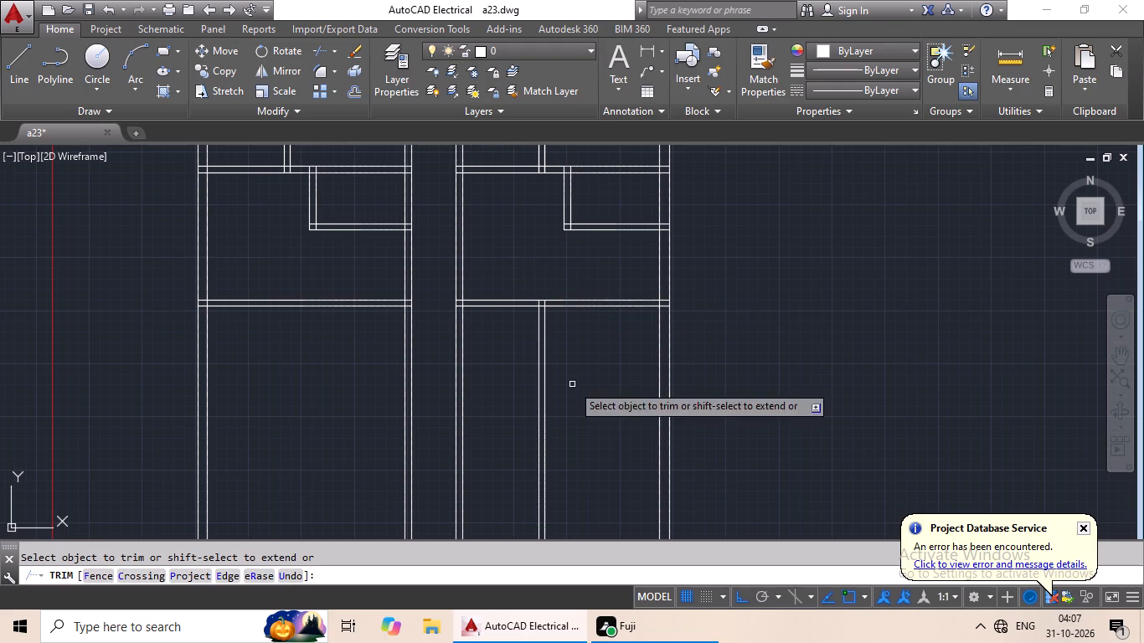
middle_click_drag(572, 384, 575, 308)
key("Escape")
key("Escape")
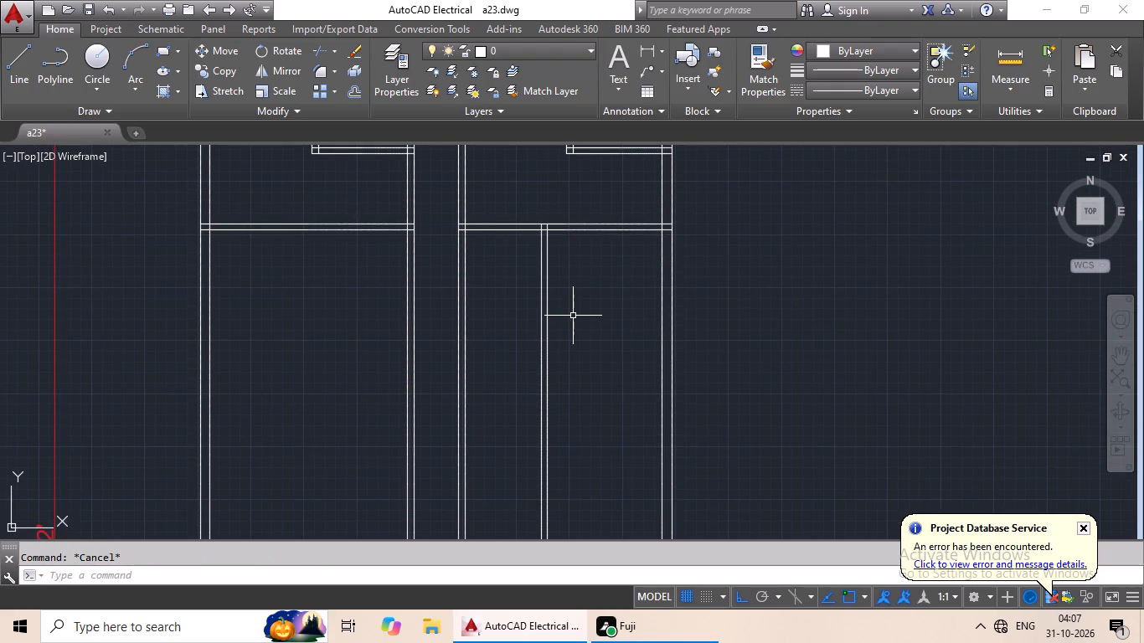
Offset the lower line of the right-hand unit's hall partition 10' downward to close the second row of rooms.
key("o")
key("Return")
type("10'")
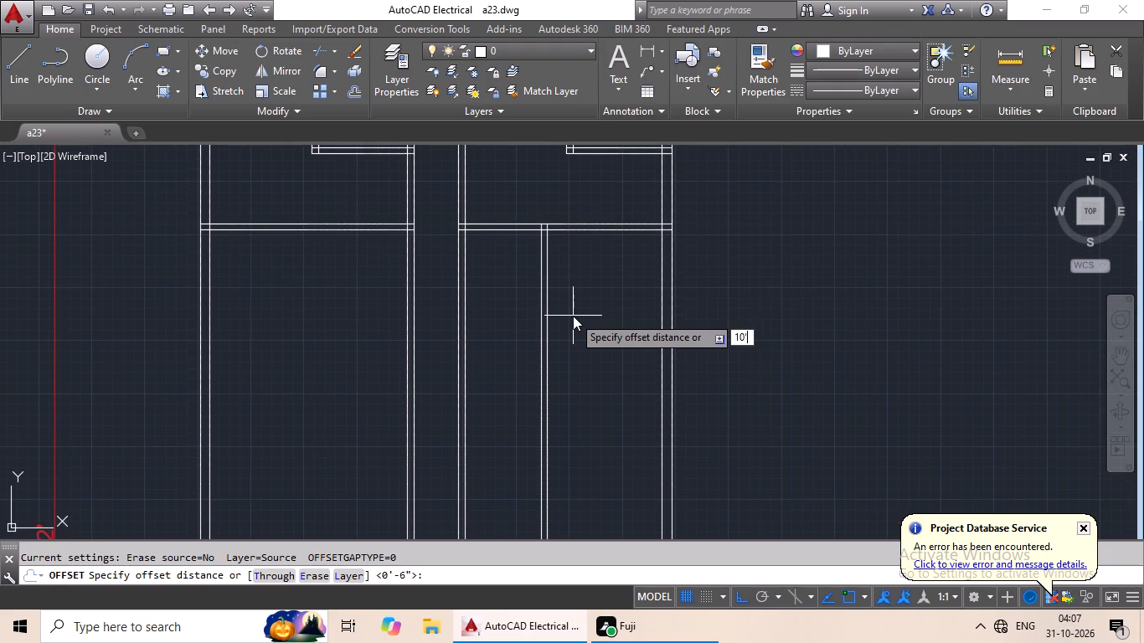
key("Return")
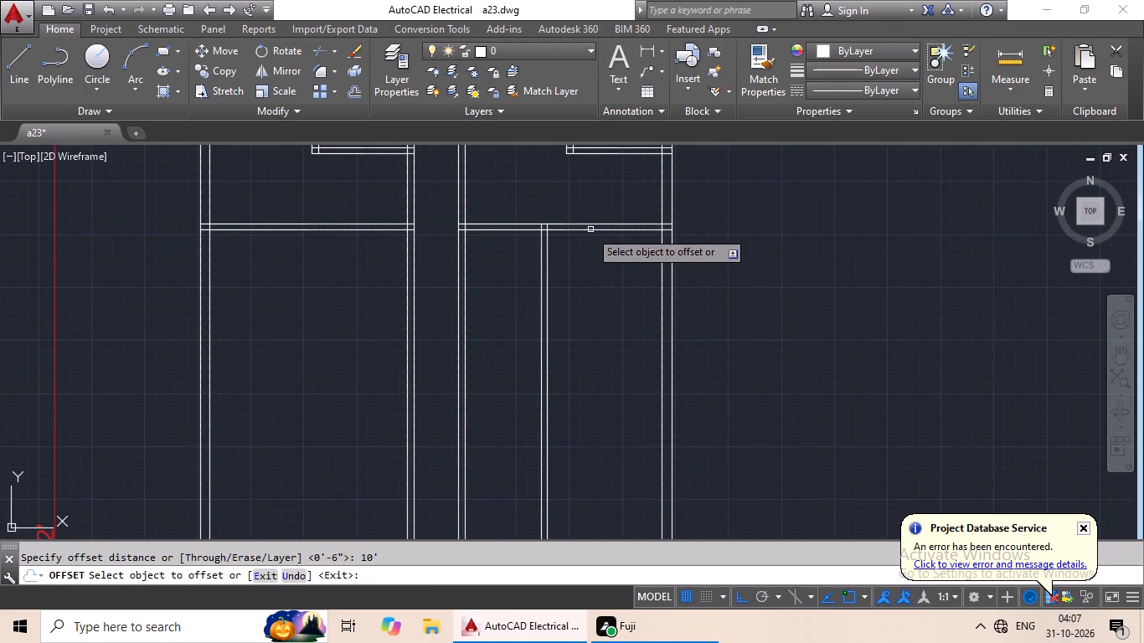
left_click_drag(590, 231, 594, 292)
left_click(595, 296)
key("Escape")
key("Escape")
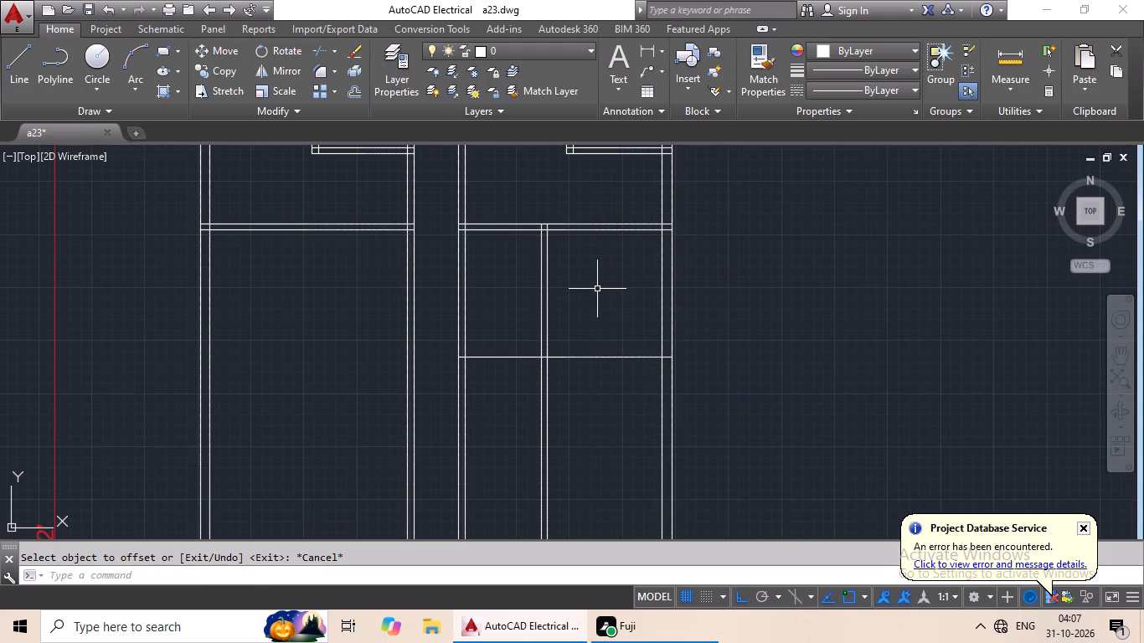
Trim the right-hand unit's vertical partition below the new horizontal line closing the second row of rooms.
type("tr")
key("space")
key("space")
middle_click_drag(579, 430, 565, 387)
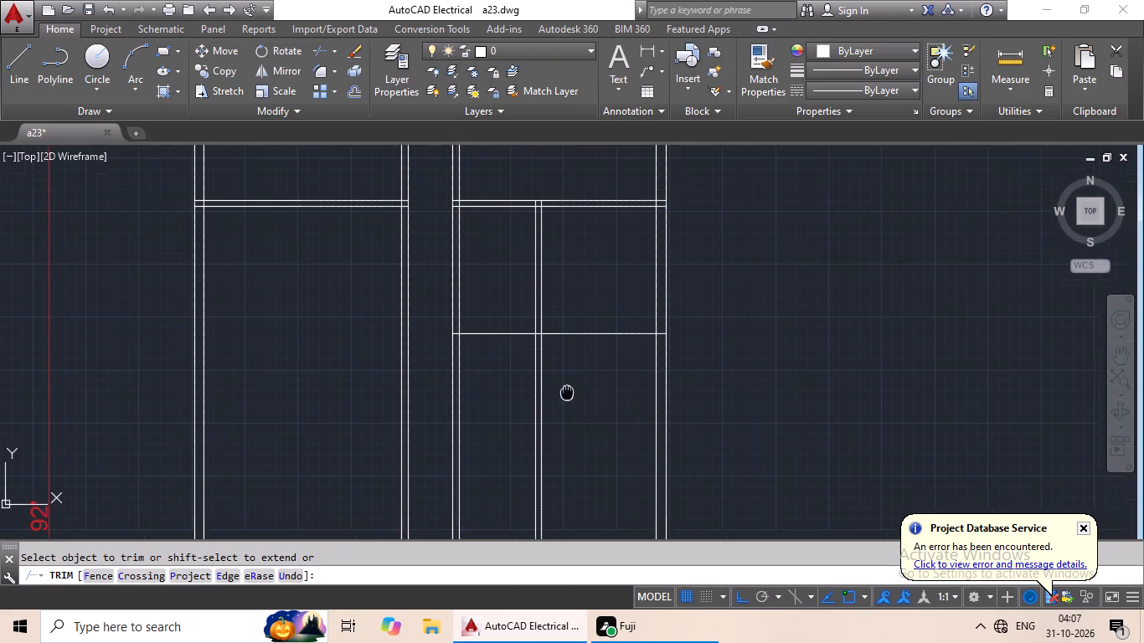
middle_click_drag(565, 387, 563, 376)
left_click_drag(563, 326, 510, 457)
scroll(532, 414, "down", 2)
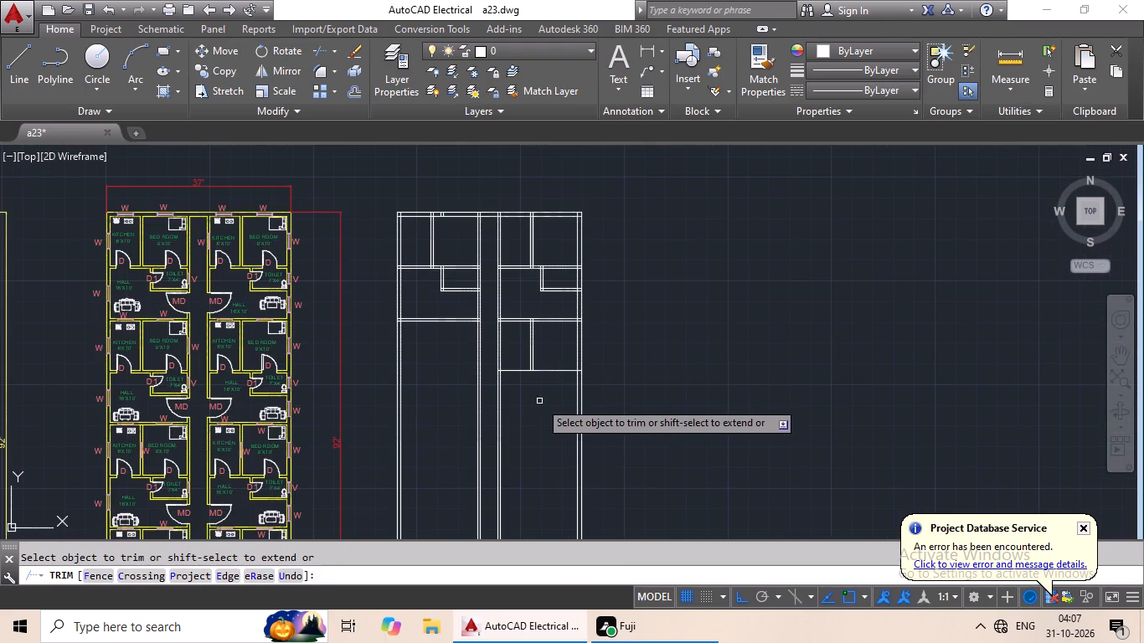
key("Escape")
key("Escape")
Offset the line closing the right-hand unit's second row of rooms 6" downward to form the partition's second face.
key("o")
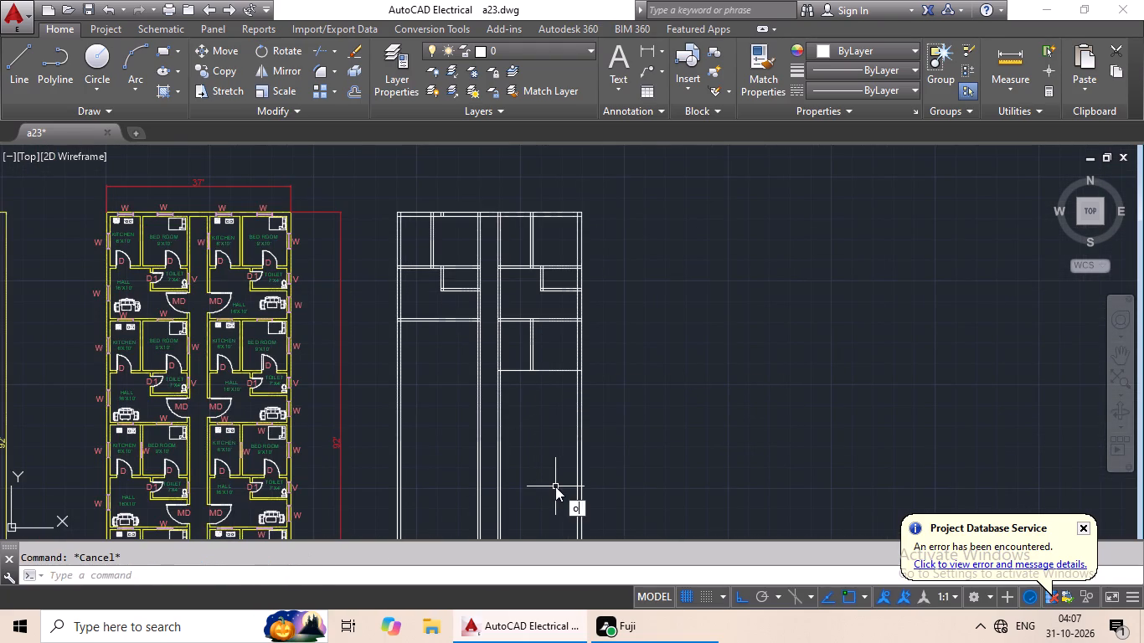
key("Return")
key("6")
key("shift+quotedbl")
key("Return")
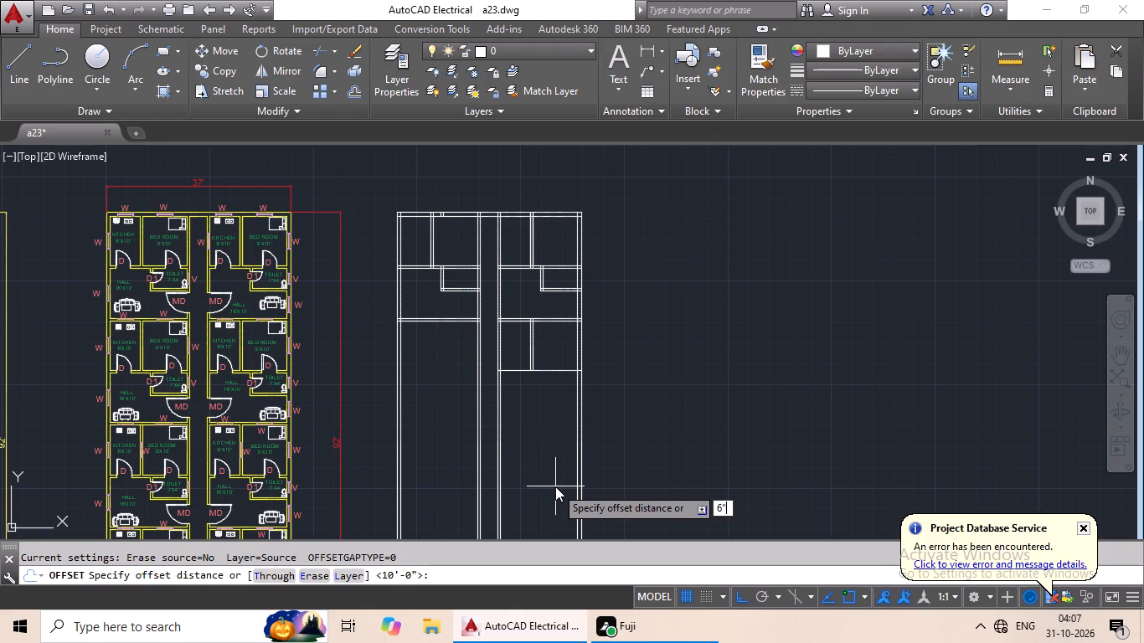
scroll(554, 380, "up", 3)
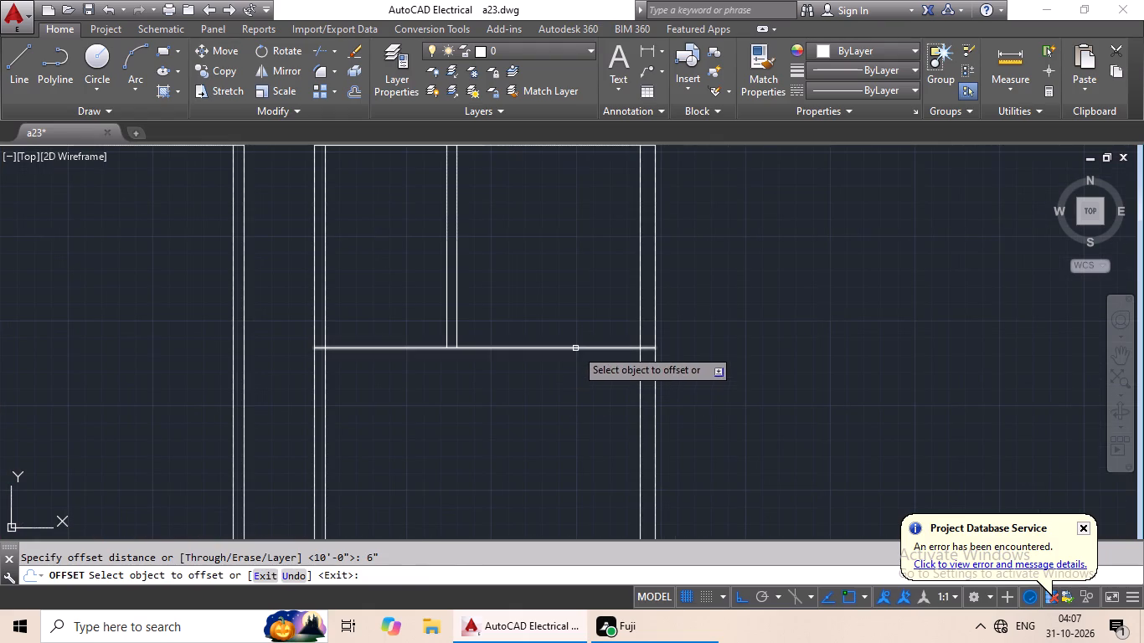
left_click_drag(575, 348, 569, 370)
left_click(554, 413)
scroll(570, 410, "down", 2)
key("Escape")
key("Escape")
key("Escape")
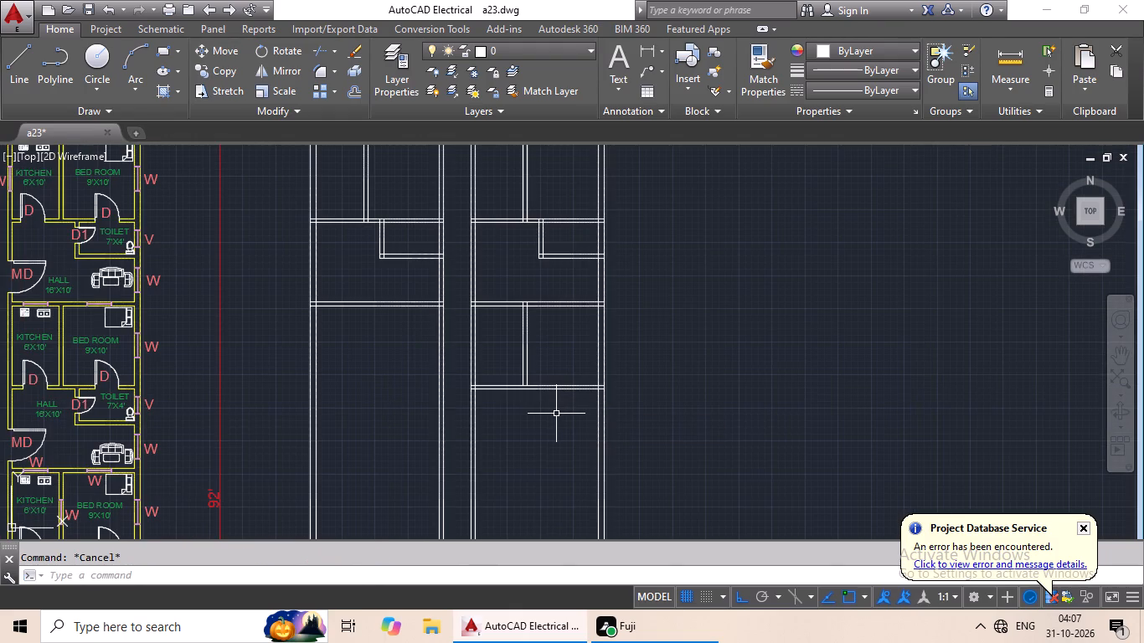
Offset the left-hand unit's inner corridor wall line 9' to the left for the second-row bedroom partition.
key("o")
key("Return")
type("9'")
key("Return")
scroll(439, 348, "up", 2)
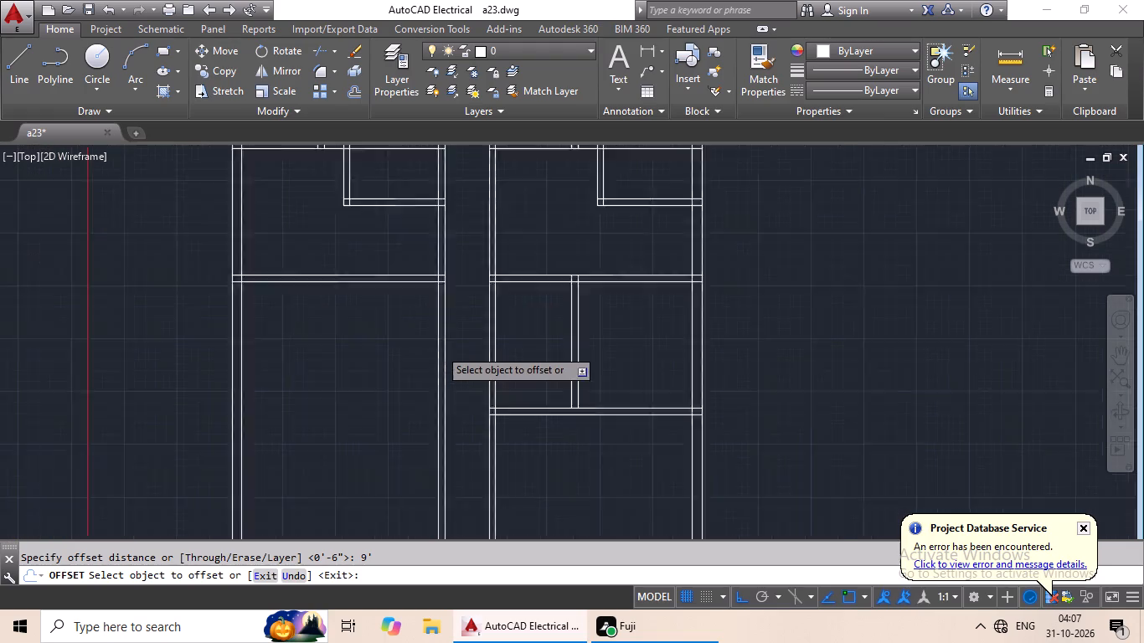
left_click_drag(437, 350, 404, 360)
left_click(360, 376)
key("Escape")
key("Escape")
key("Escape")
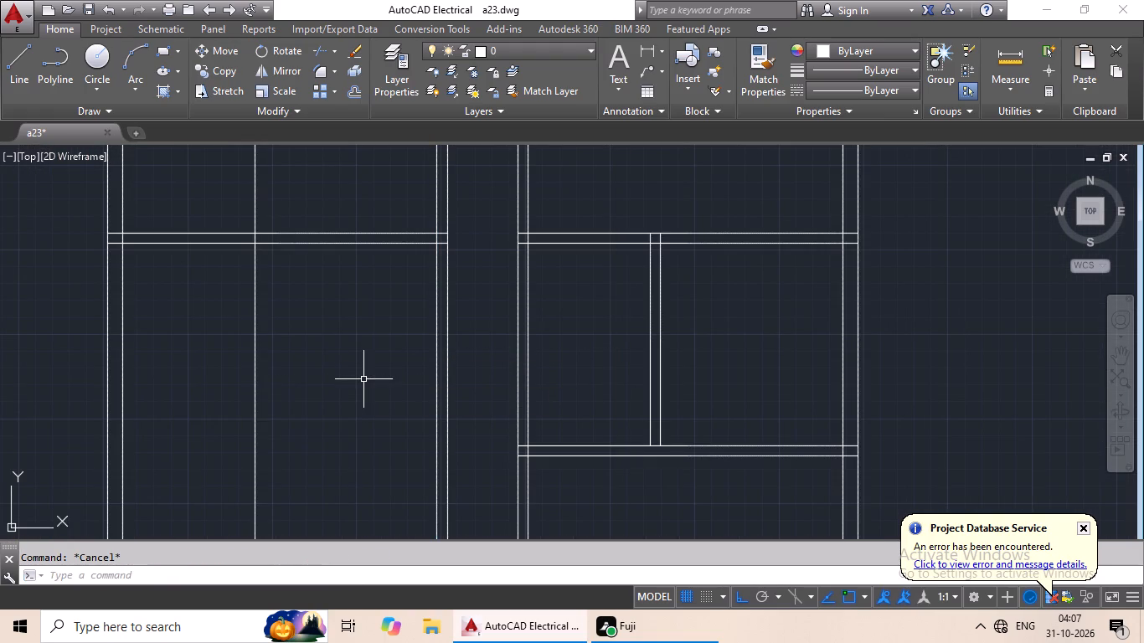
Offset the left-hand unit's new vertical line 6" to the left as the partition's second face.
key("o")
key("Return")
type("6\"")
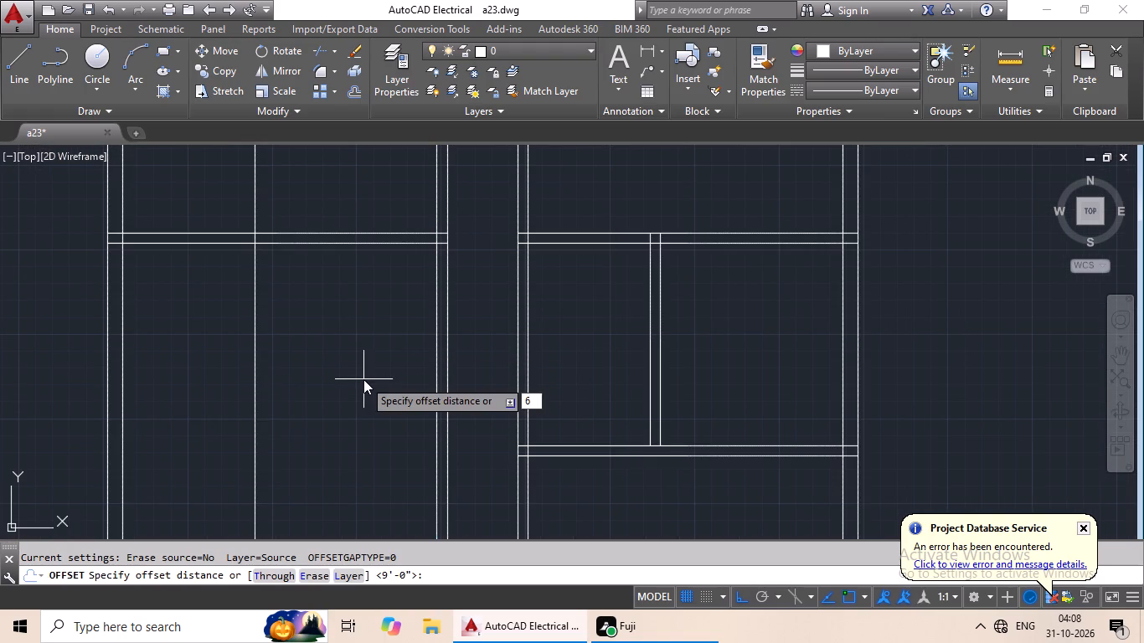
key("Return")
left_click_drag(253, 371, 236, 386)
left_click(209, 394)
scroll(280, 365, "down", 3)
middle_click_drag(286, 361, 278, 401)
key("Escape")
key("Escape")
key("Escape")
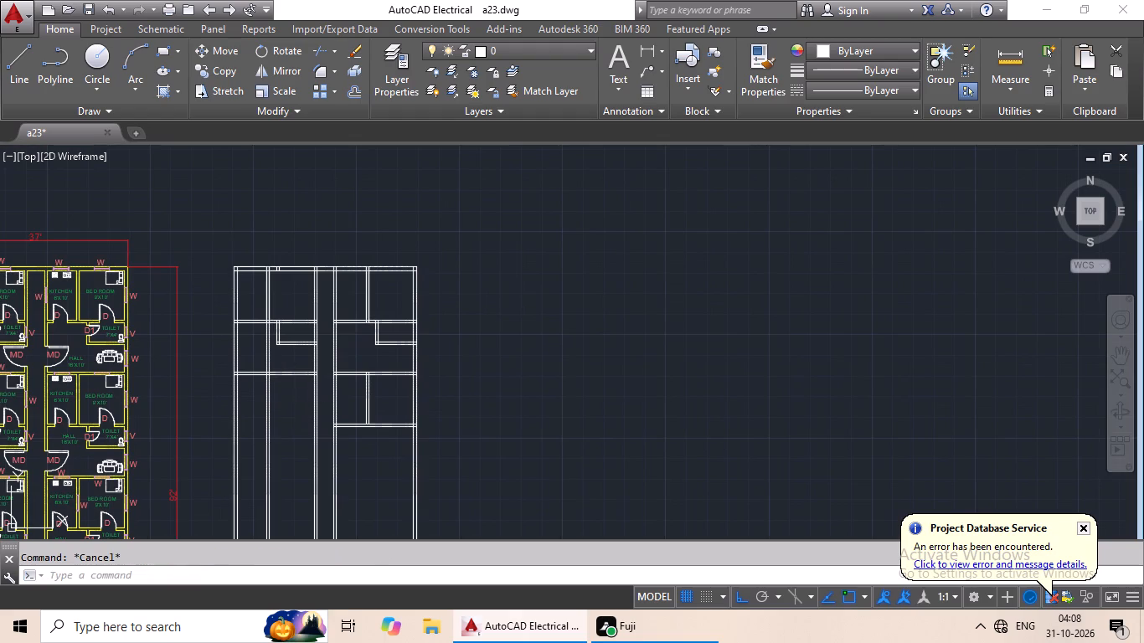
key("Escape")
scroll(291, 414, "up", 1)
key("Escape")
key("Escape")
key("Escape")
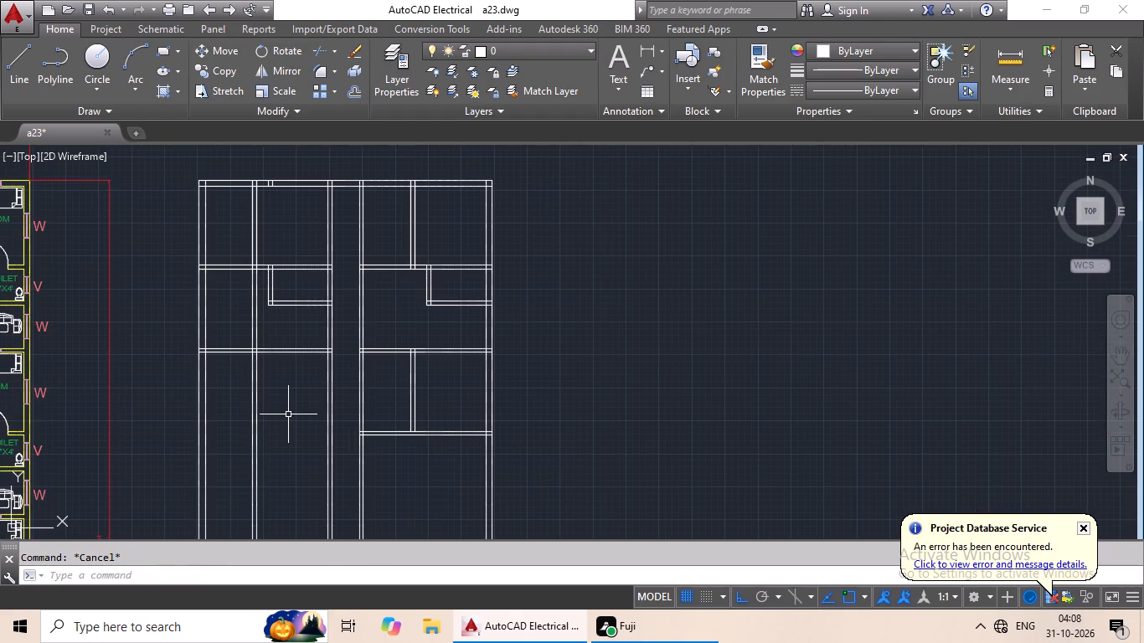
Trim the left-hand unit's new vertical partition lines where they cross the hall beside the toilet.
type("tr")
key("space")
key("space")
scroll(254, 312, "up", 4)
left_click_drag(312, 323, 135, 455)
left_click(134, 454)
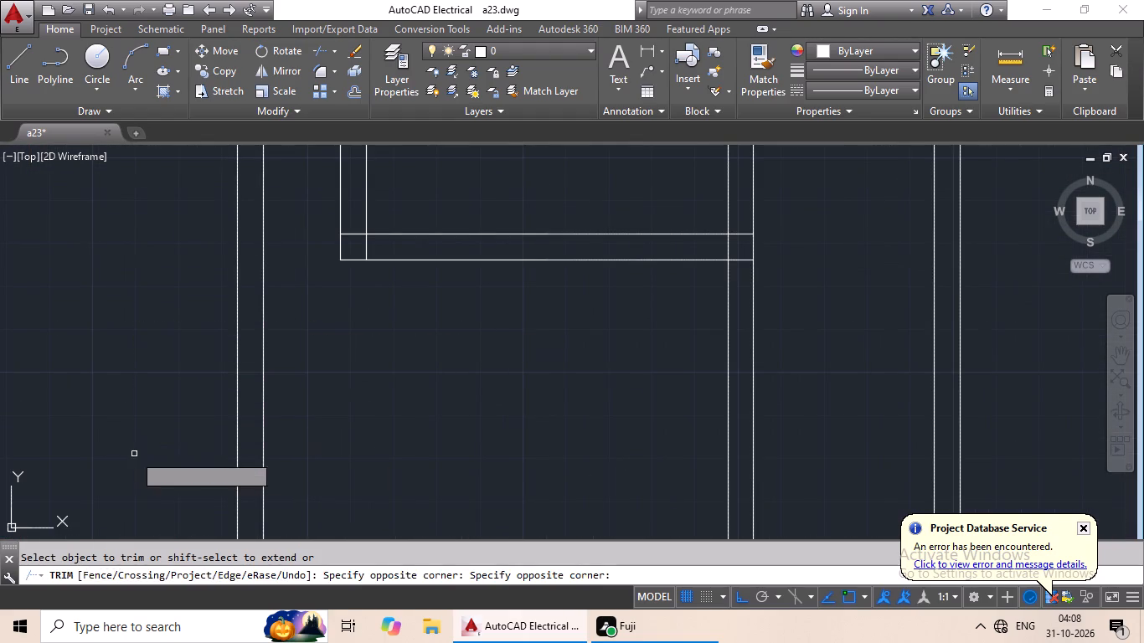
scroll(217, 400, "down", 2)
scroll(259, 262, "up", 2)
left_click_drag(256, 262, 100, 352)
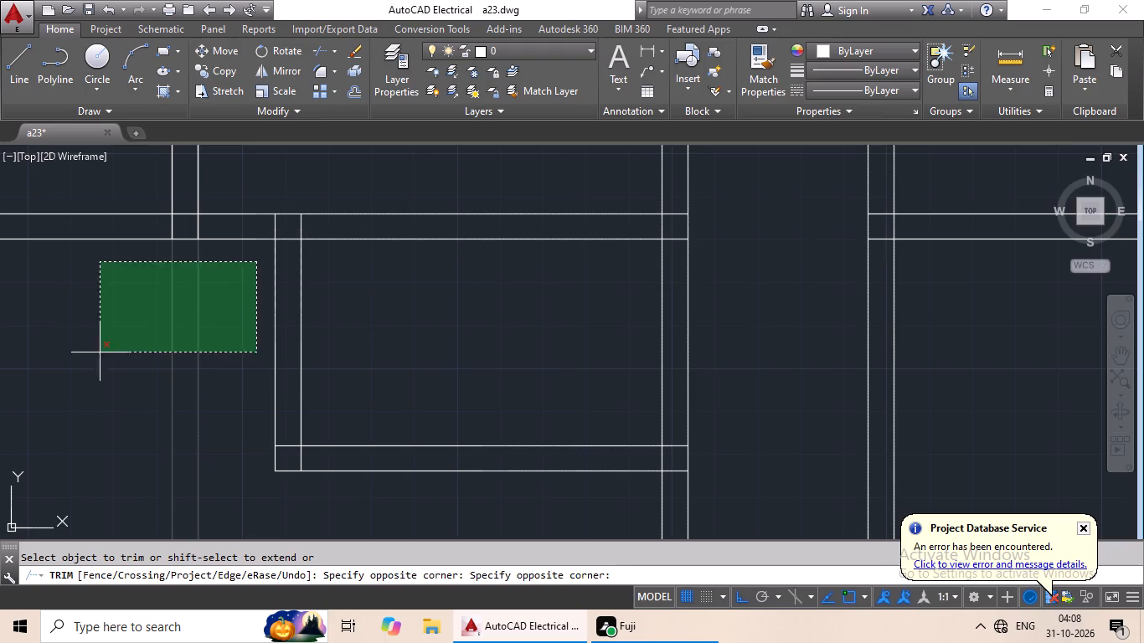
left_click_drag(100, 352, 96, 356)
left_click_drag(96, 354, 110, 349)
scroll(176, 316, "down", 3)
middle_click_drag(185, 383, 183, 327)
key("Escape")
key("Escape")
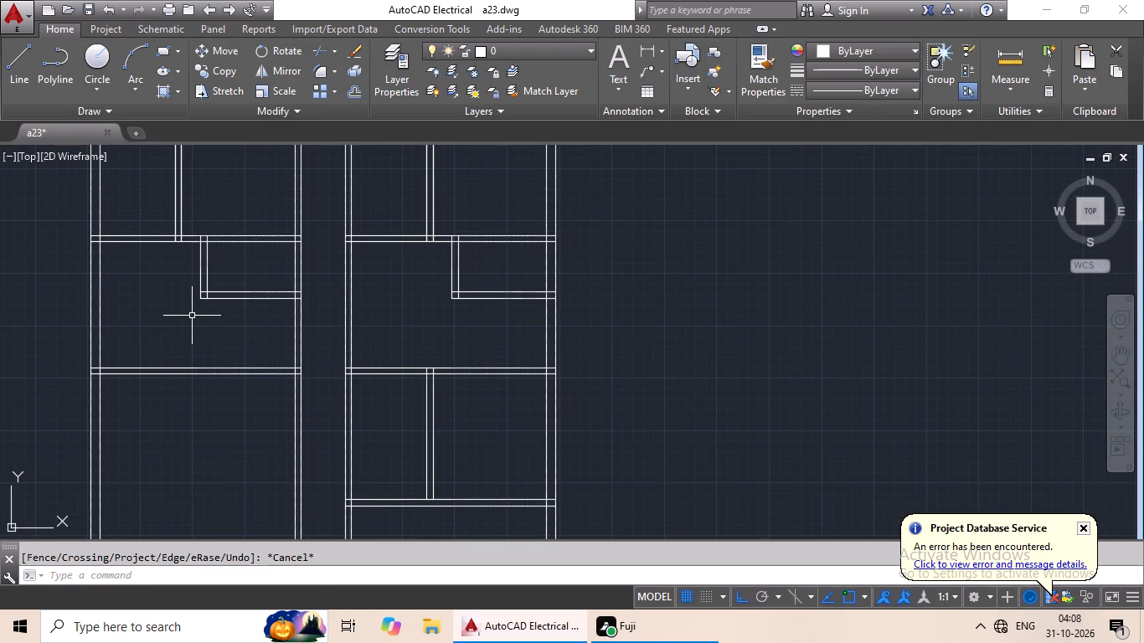
Offset the left-hand unit's inner corridor wall line 9' to the left to set the second-row bedroom width.
key("o")
key("Return")
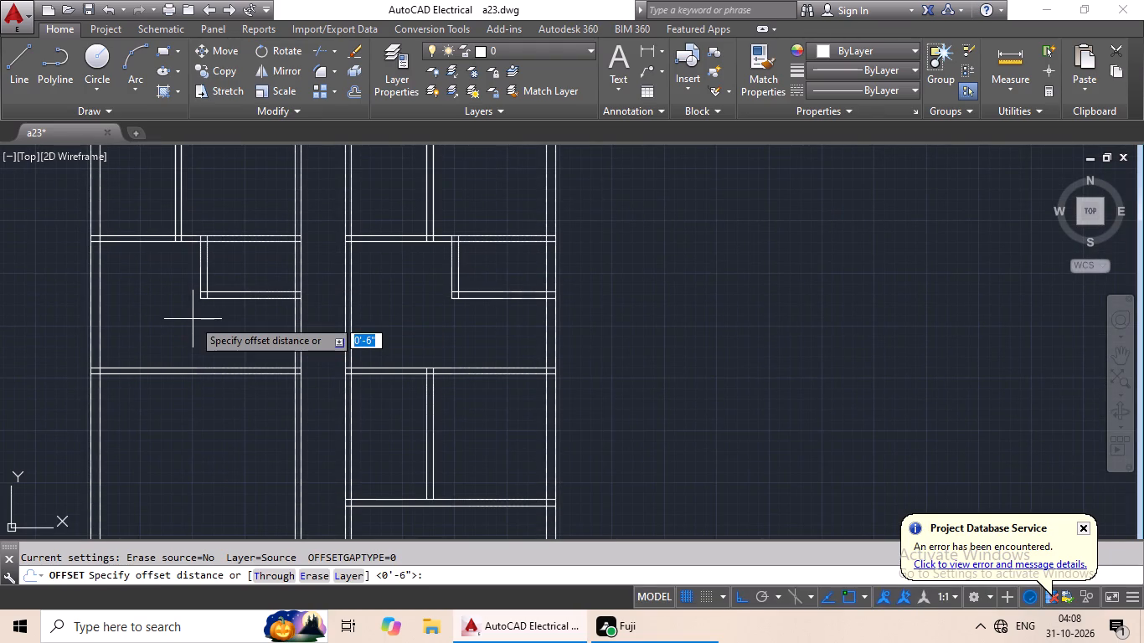
type("9'")
key("Return")
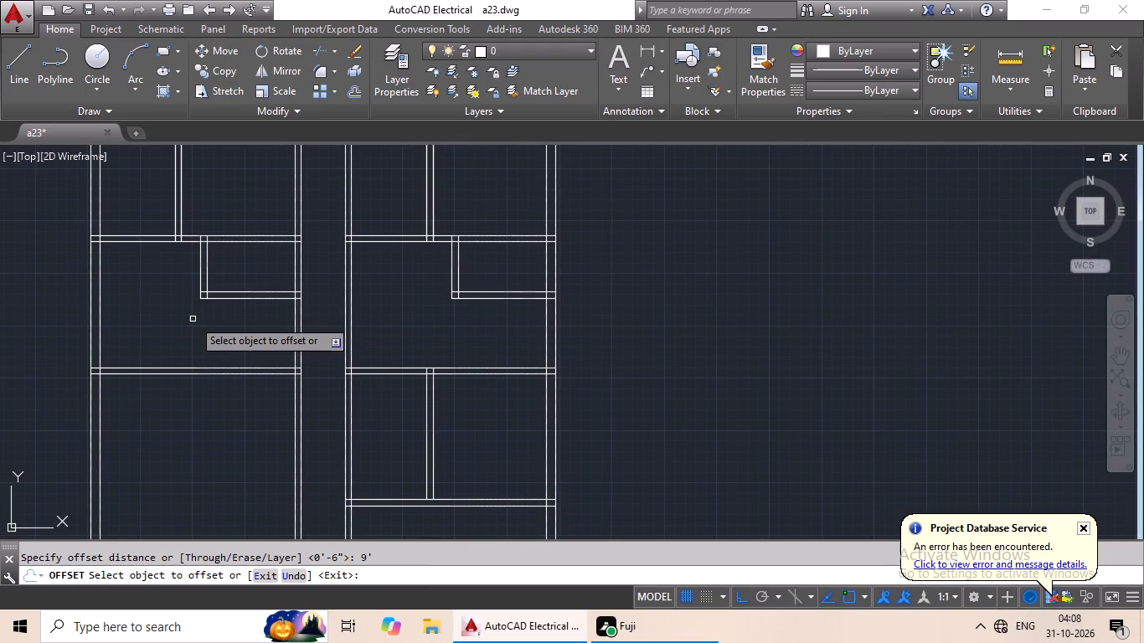
left_click_drag(292, 431, 245, 439)
left_click(215, 440)
key("Escape")
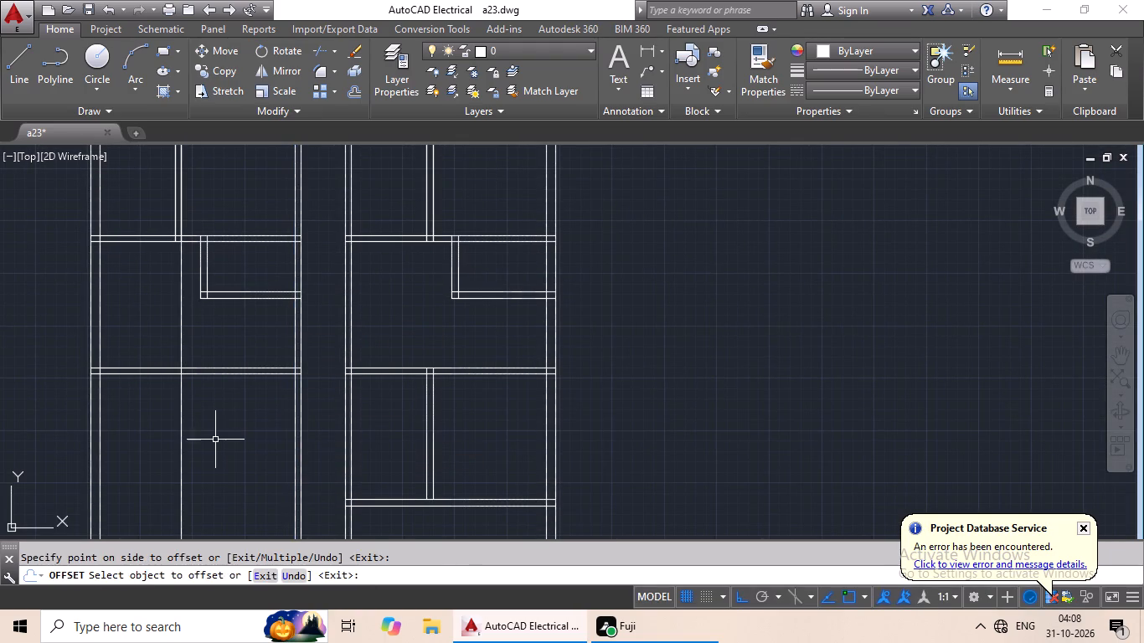
key("Escape")
key("Escape")
Offset the left-hand unit's new vertical line 6" to the left to form the partition's second face.
key("o")
key("Return")
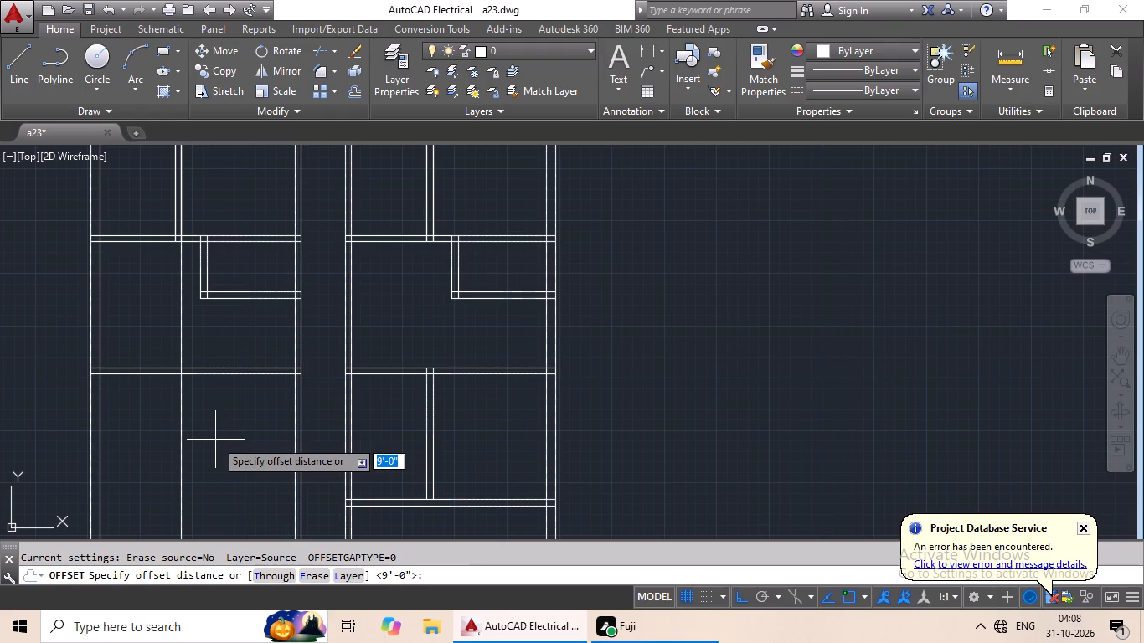
type("6\"")
key("Return")
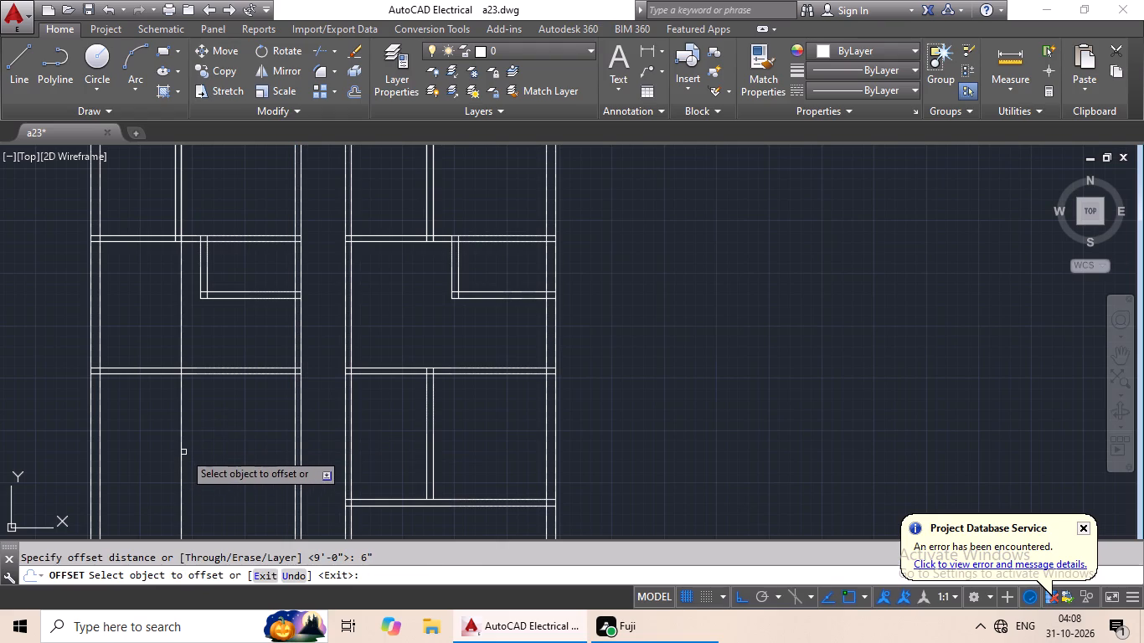
left_click_drag(182, 455, 172, 463)
left_click(160, 471)
key("Escape")
key("Escape")
key("Escape")
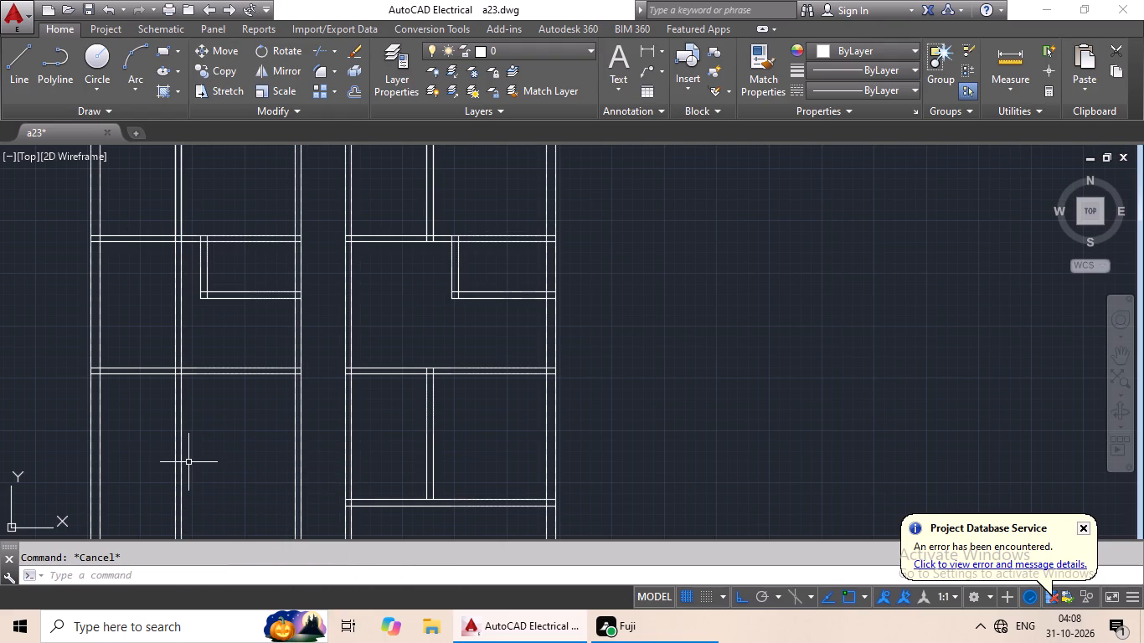
Trim the left-hand unit's new vertical partition where it crosses the hall, between the two horizontal partitions.
type("tr")
key("space")
key("space")
scroll(174, 307, "up", 2)
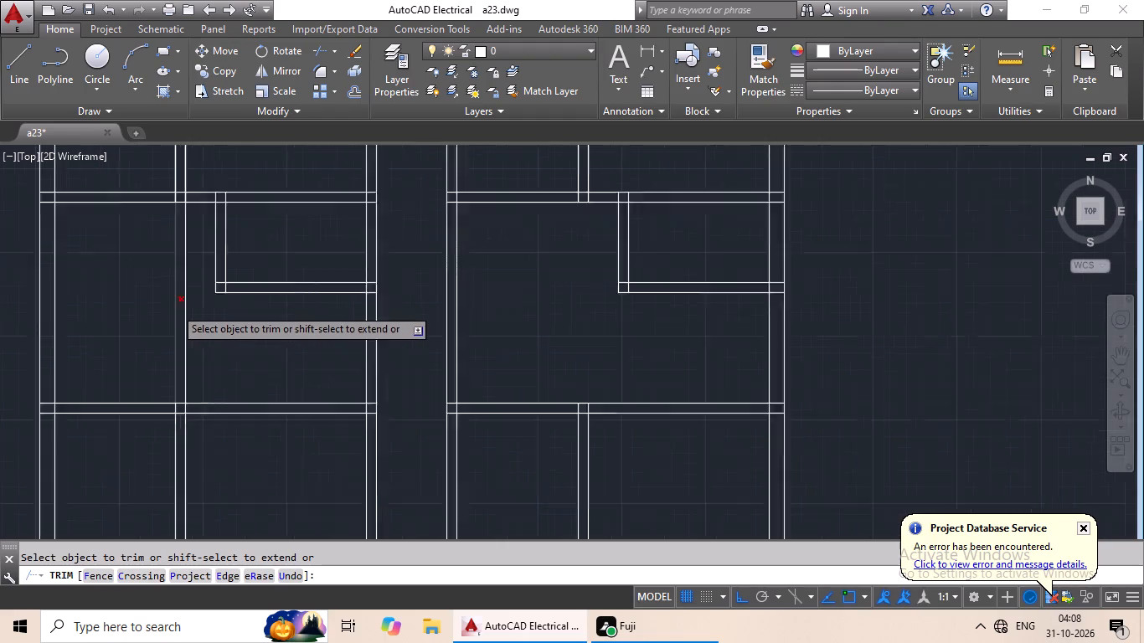
scroll(174, 307, "up", 1)
left_click_drag(218, 321, 159, 409)
scroll(225, 371, "down", 1)
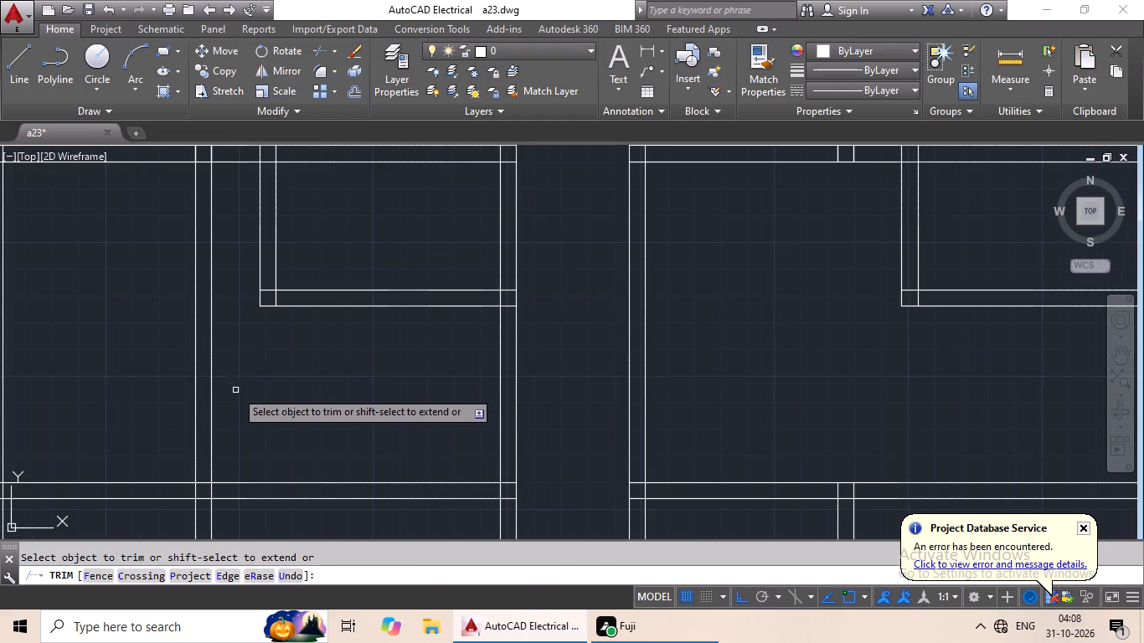
left_click_drag(234, 395, 162, 441)
left_click(162, 441)
scroll(224, 397, "down", 2)
middle_click_drag(229, 472, 243, 349)
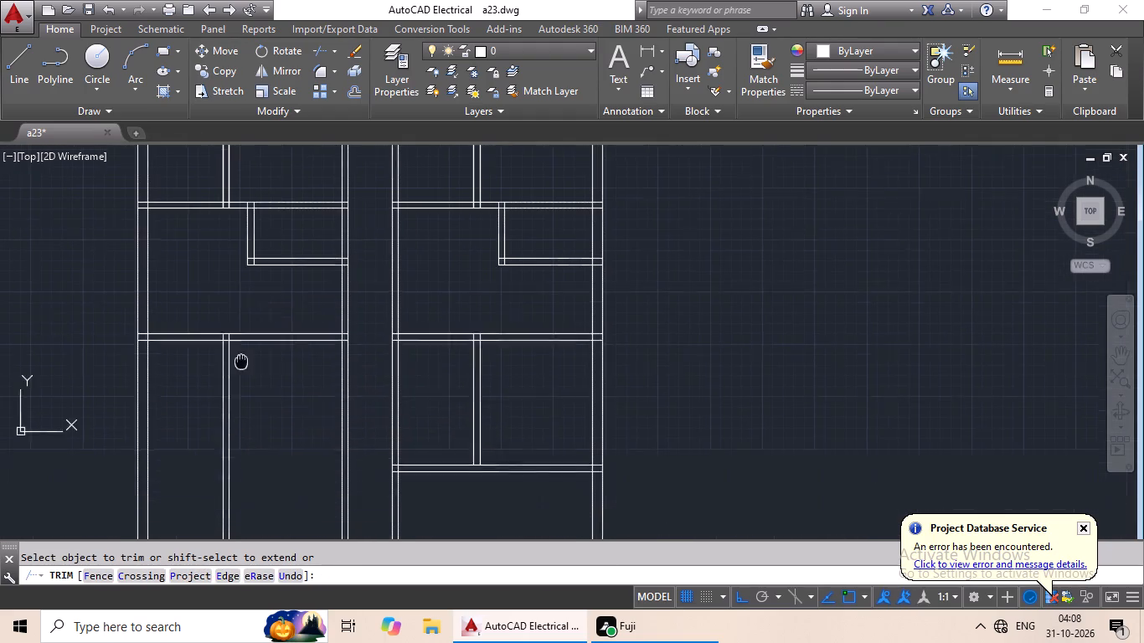
middle_click_drag(243, 349, 243, 352)
key("Escape")
key("Escape")
key("Escape")
Offset the lower line of the left-hand unit's hall partition 10' downward to close the second row of rooms.
key("o")
key("Return")
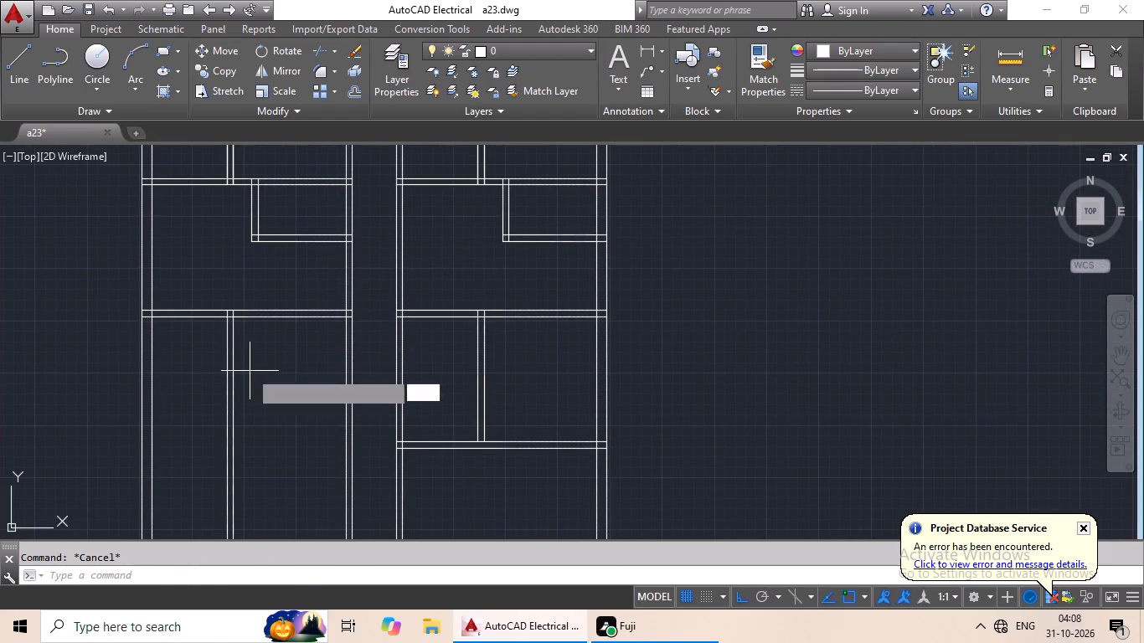
type("10'")
key("Return")
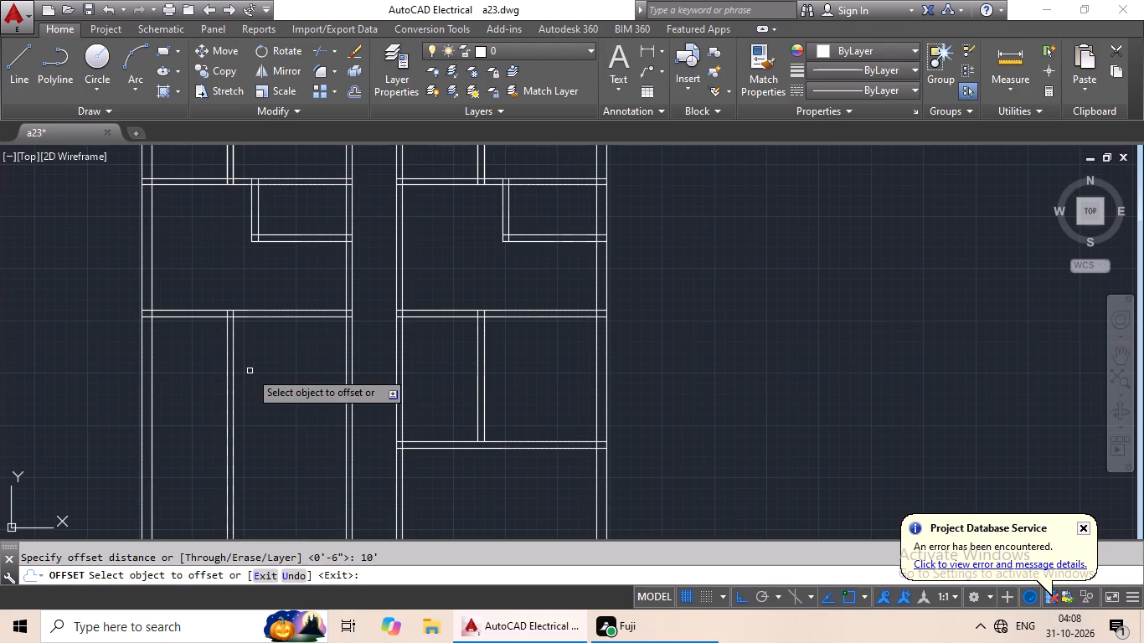
left_click_drag(277, 317, 276, 353)
left_click(274, 383)
key("Escape")
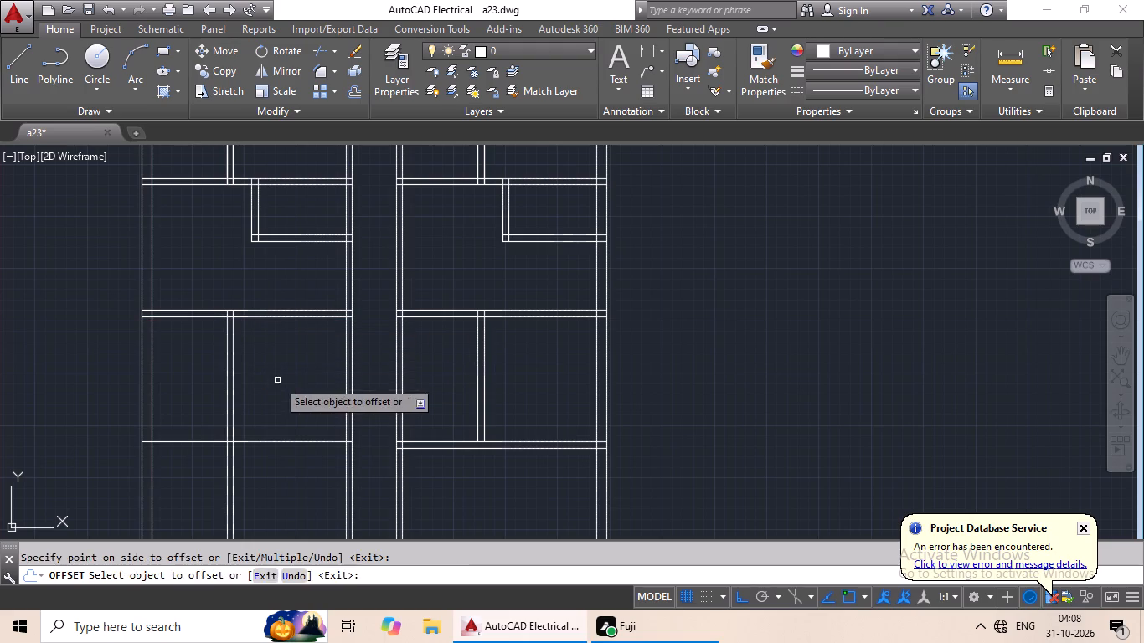
key("Escape")
key("Escape")
Offset the line closing the left-hand unit's second row of rooms 6" downward to form the partition's second face.
key("o")
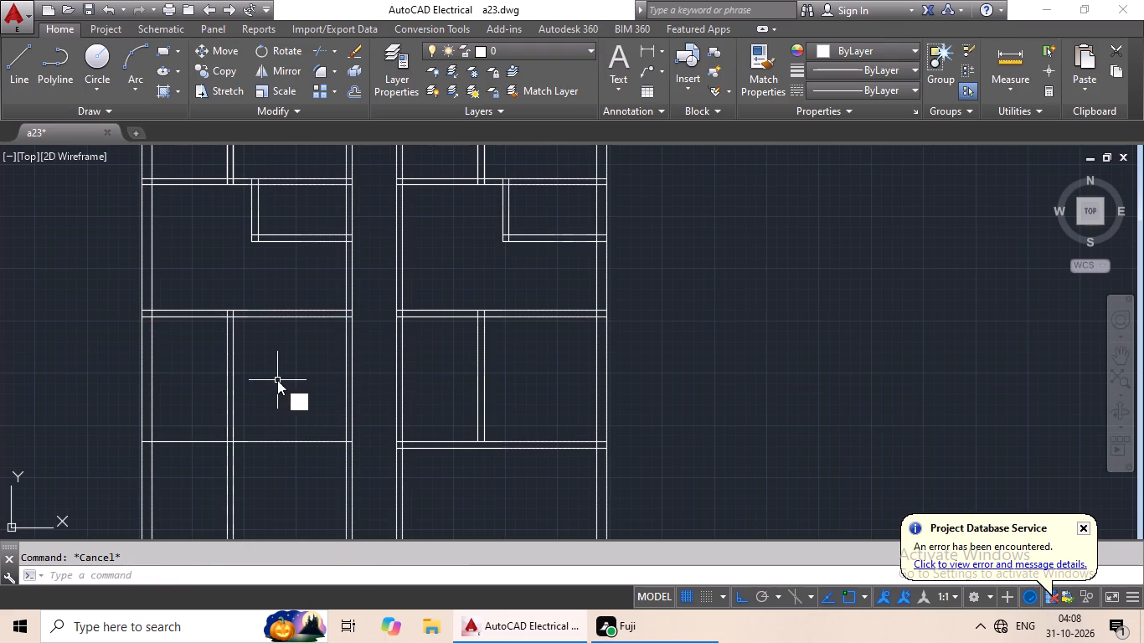
key("Return")
key("6")
key("shift+quotedbl")
key("Return")
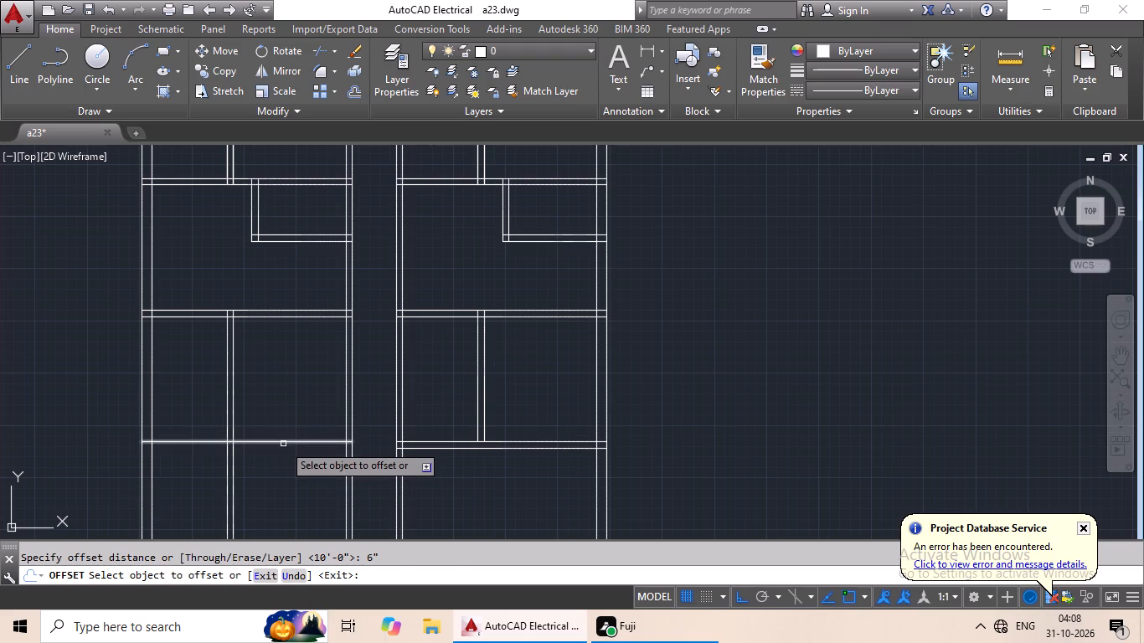
left_click_drag(283, 444, 283, 484)
left_click(283, 484)
middle_click_drag(287, 481, 295, 397)
key("Escape")
key("Escape")
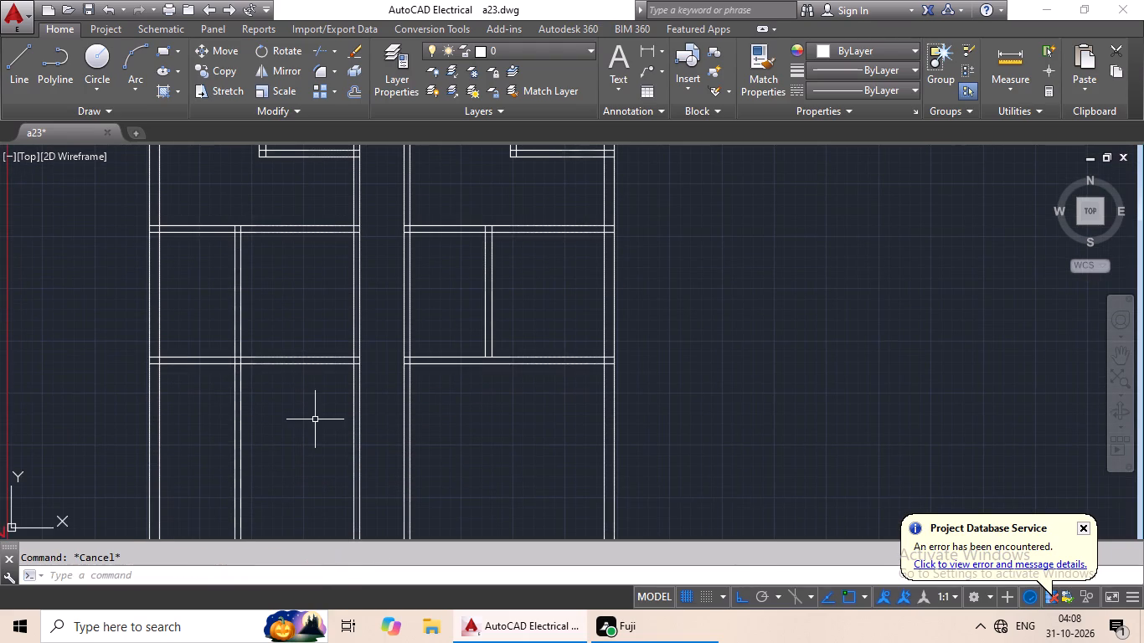
Trim the left-hand unit's vertical partition below the horizontal partition closing the second row of rooms.
key("t")
key("r")
key("space")
key("space")
scroll(250, 398, "up", 1)
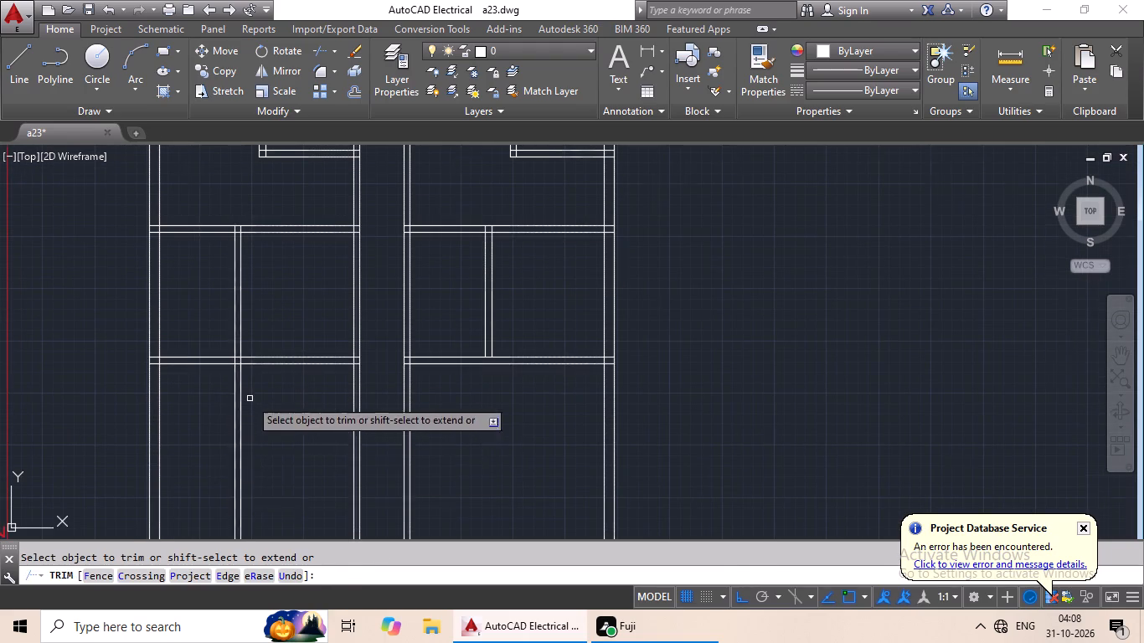
scroll(250, 398, "up", 1)
left_click_drag(268, 370, 185, 485)
left_click_drag(185, 485, 199, 473)
scroll(287, 414, "down", 3)
middle_click_drag(286, 440, 300, 336)
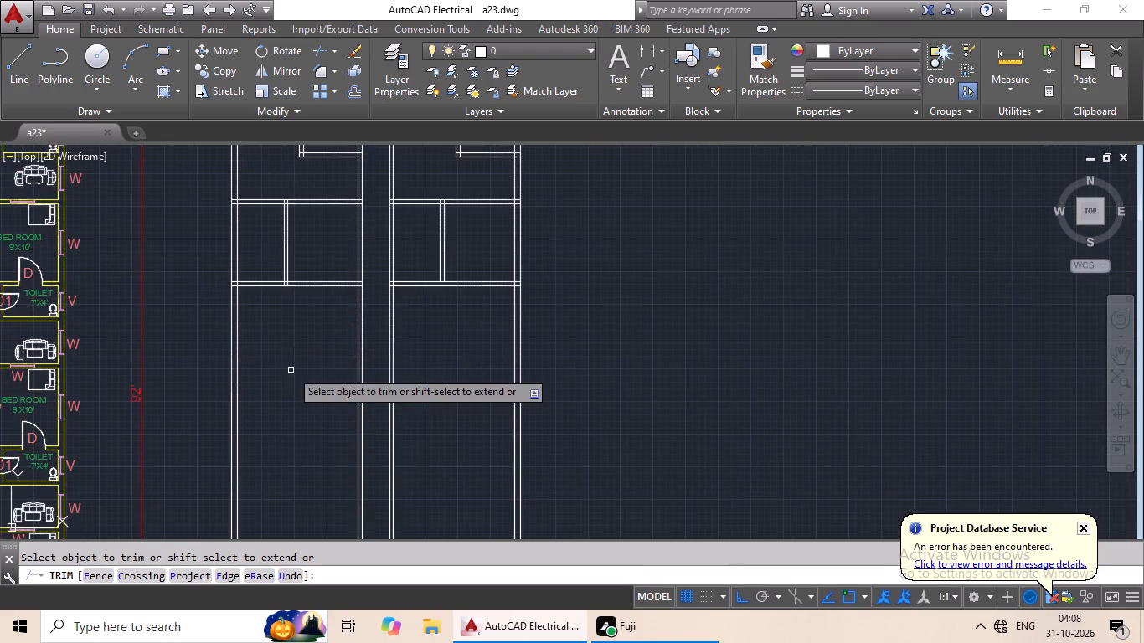
key("Escape")
key("Escape")
Offset the inner line of the right-hand unit's outer wall 7' to the left for the second toilet's width.
key("o")
key("Return")
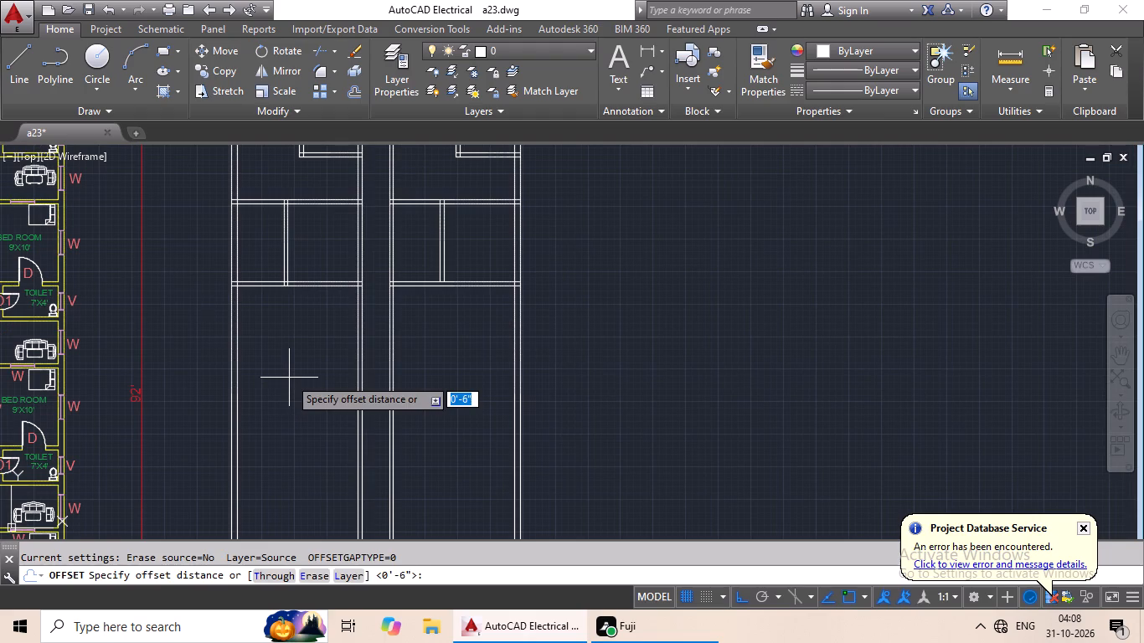
type("7'")
key("Return")
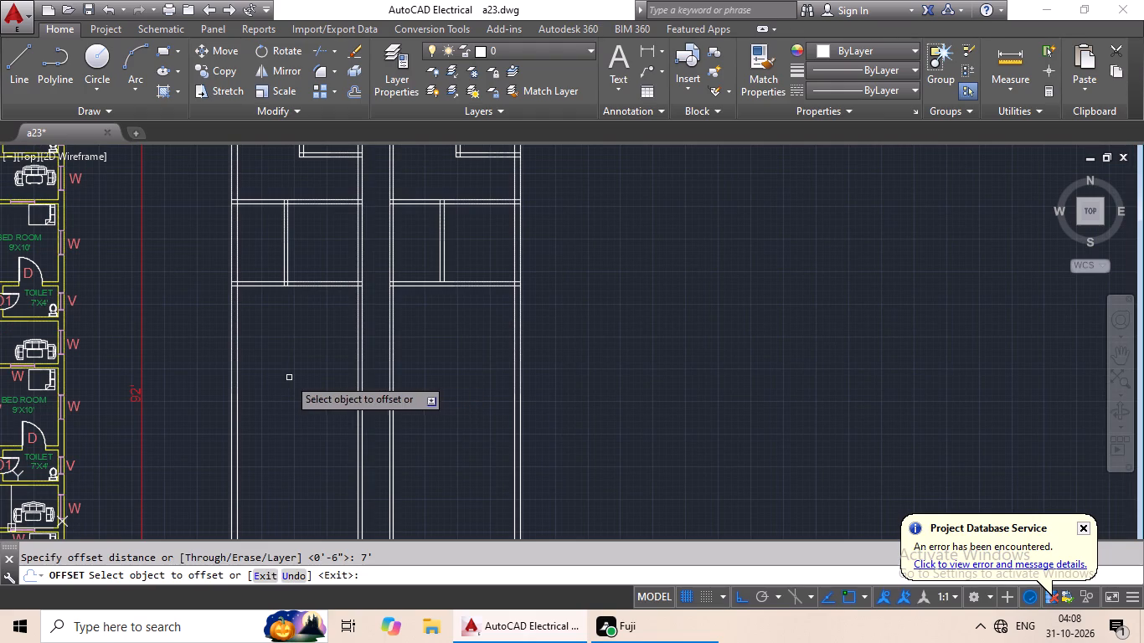
left_click_drag(513, 306, 497, 317)
left_click(482, 325)
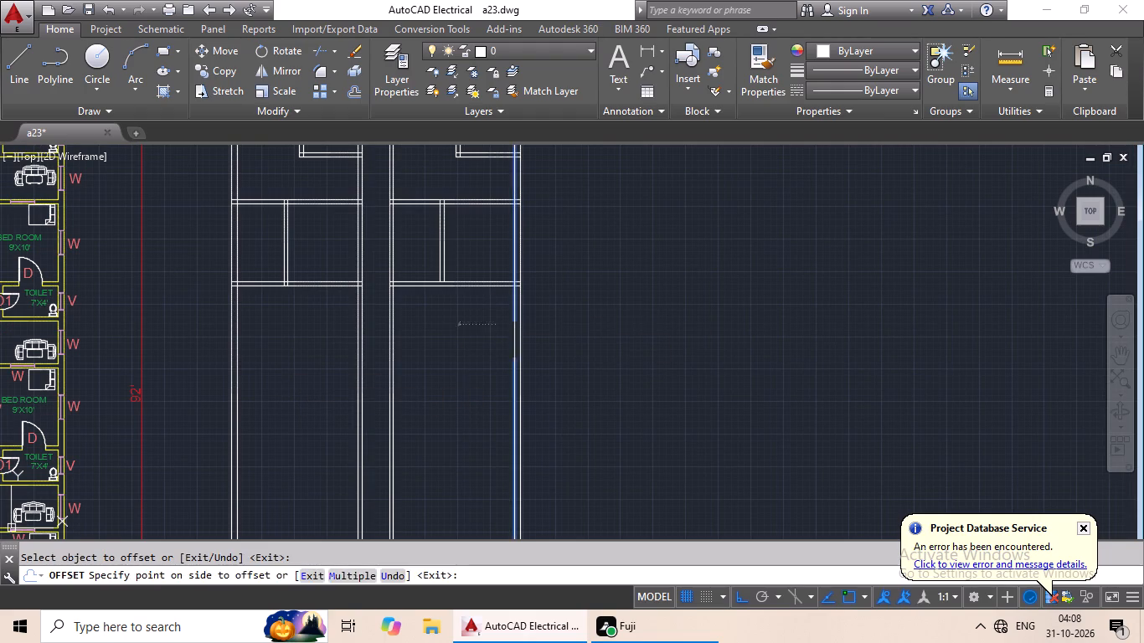
key("Escape")
key("Escape")
Offset the right-hand unit's second toilet width line 6" to the left to form the partition's second face.
key("o")
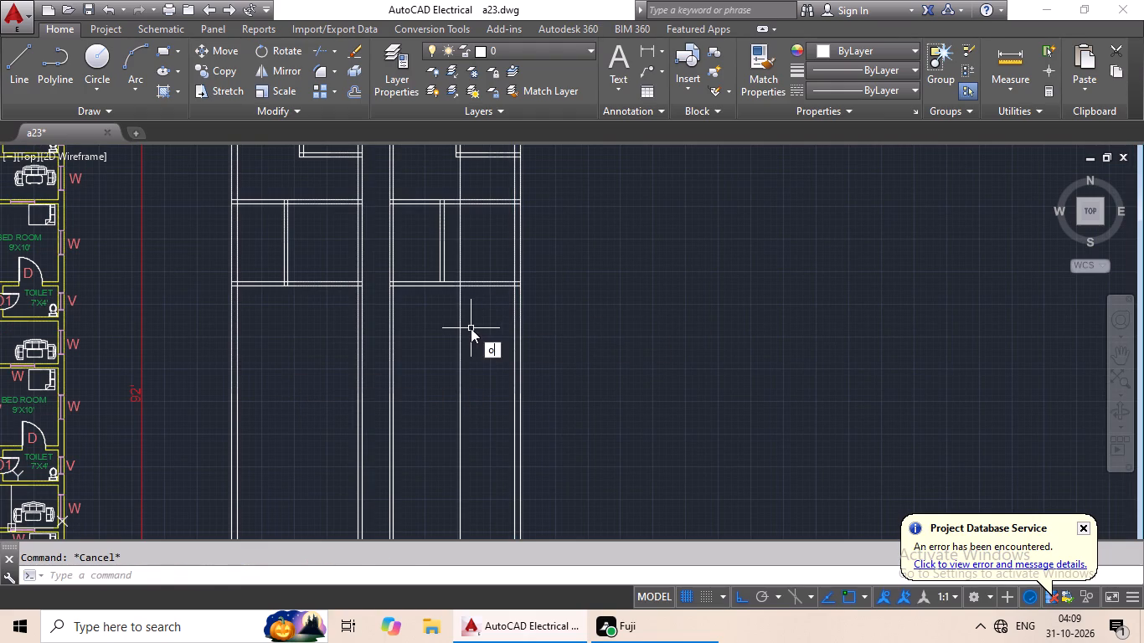
key("Return")
type("6\"")
key("Return")
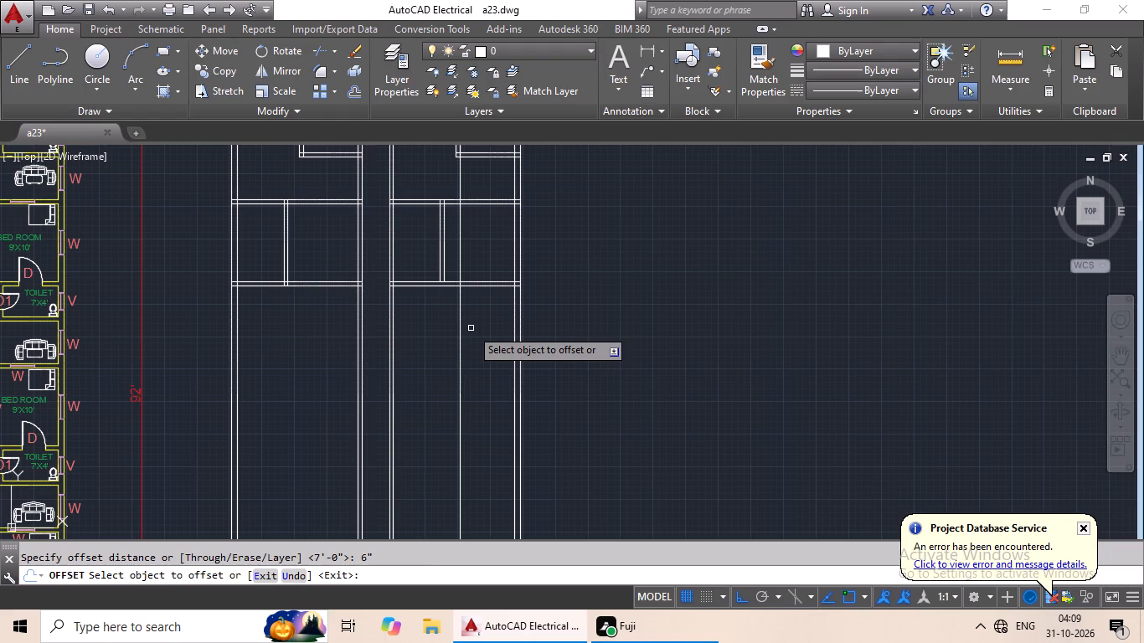
left_click_drag(461, 337, 429, 367)
left_click(428, 367)
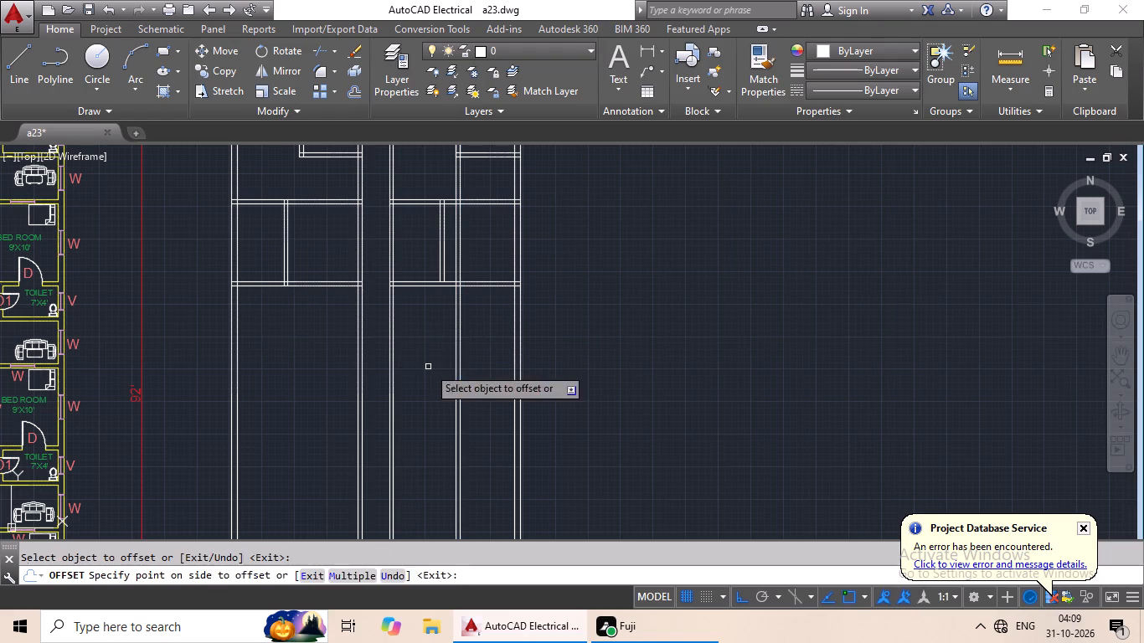
key("Escape")
key("Escape")
key("Escape")
Trim the right-hand unit's two new toilet partition lines above the horizontal partition closing the second row of rooms.
type("tr")
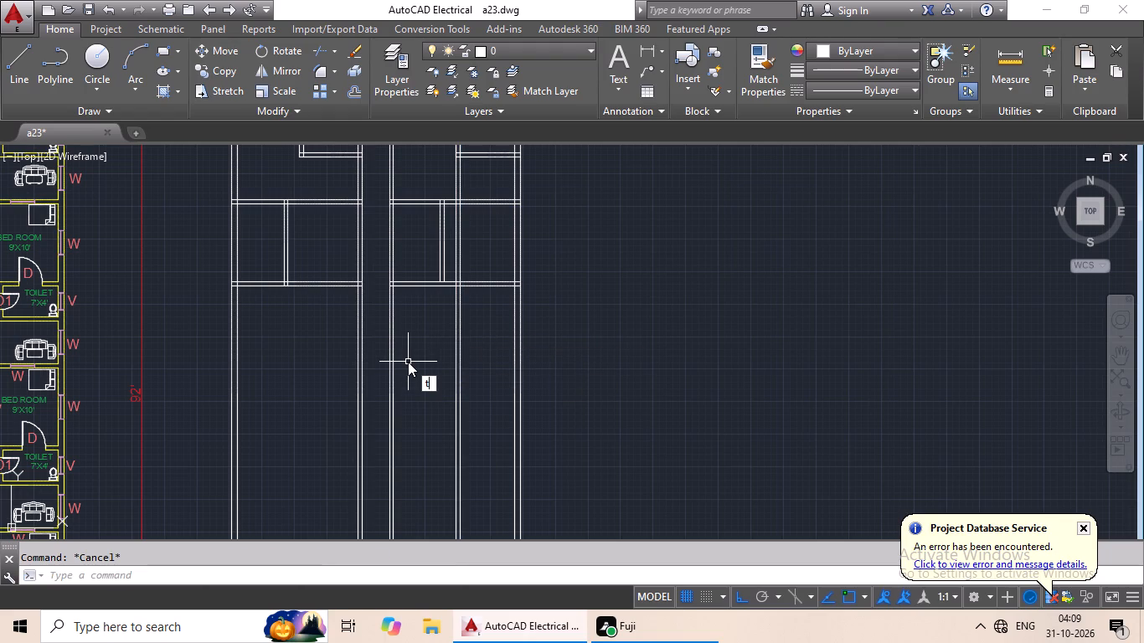
key("space")
key("space")
scroll(471, 254, "up", 3)
left_click_drag(477, 241, 430, 267)
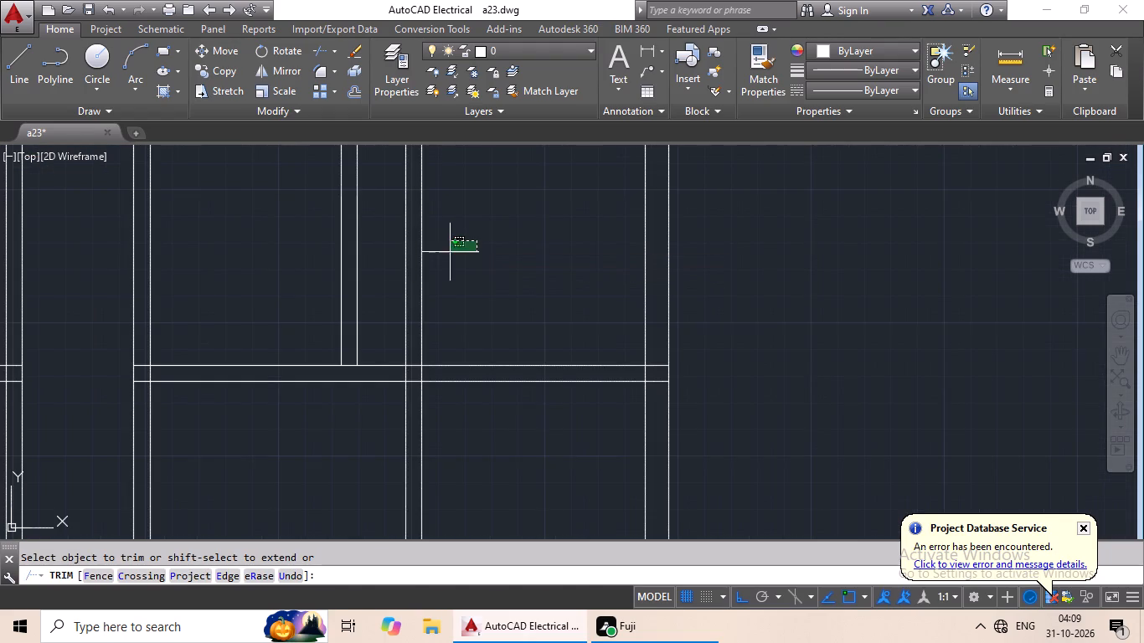
left_click_drag(430, 267, 385, 327)
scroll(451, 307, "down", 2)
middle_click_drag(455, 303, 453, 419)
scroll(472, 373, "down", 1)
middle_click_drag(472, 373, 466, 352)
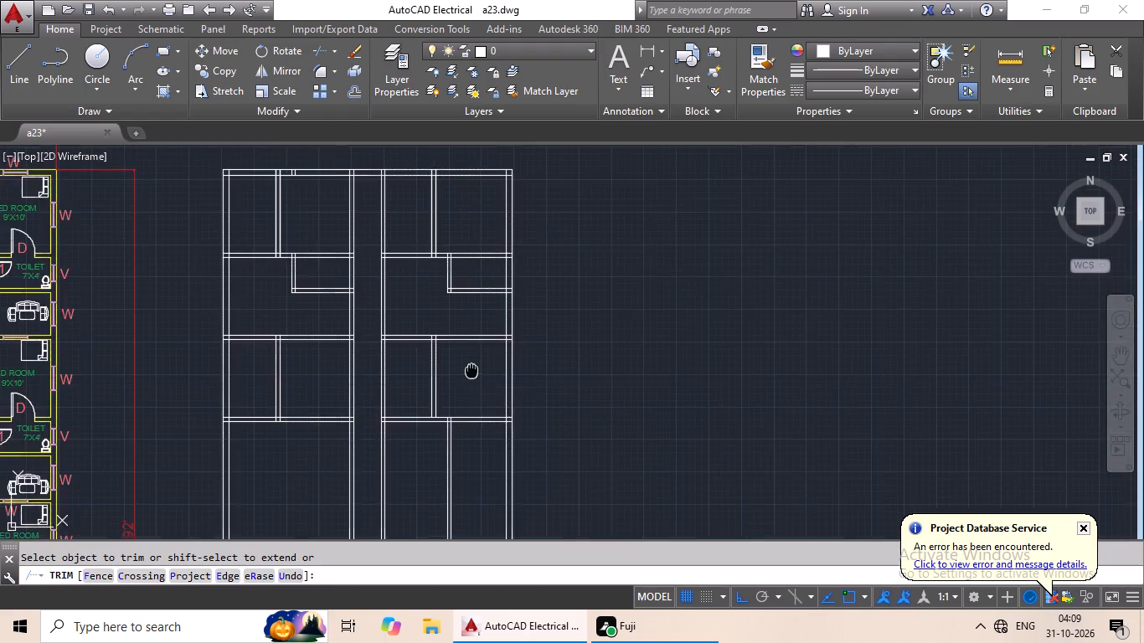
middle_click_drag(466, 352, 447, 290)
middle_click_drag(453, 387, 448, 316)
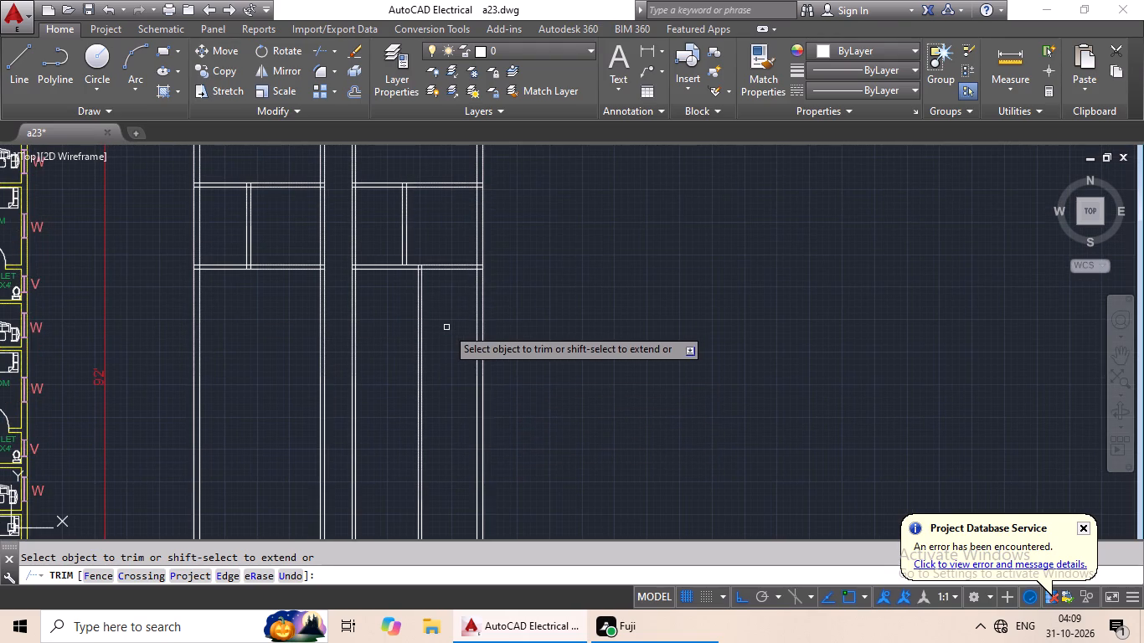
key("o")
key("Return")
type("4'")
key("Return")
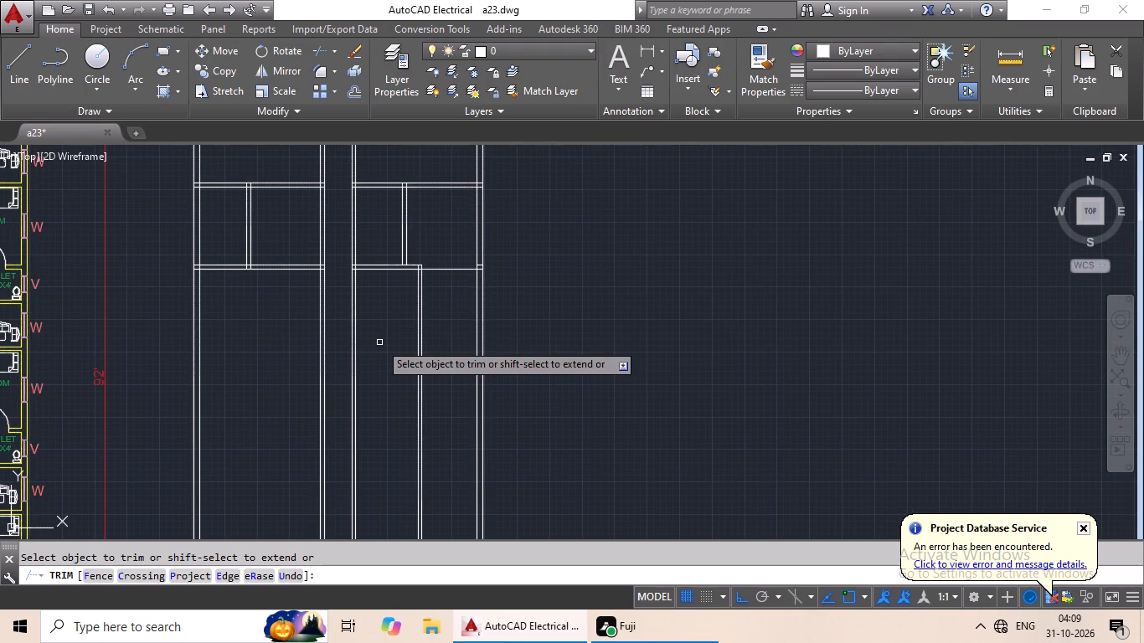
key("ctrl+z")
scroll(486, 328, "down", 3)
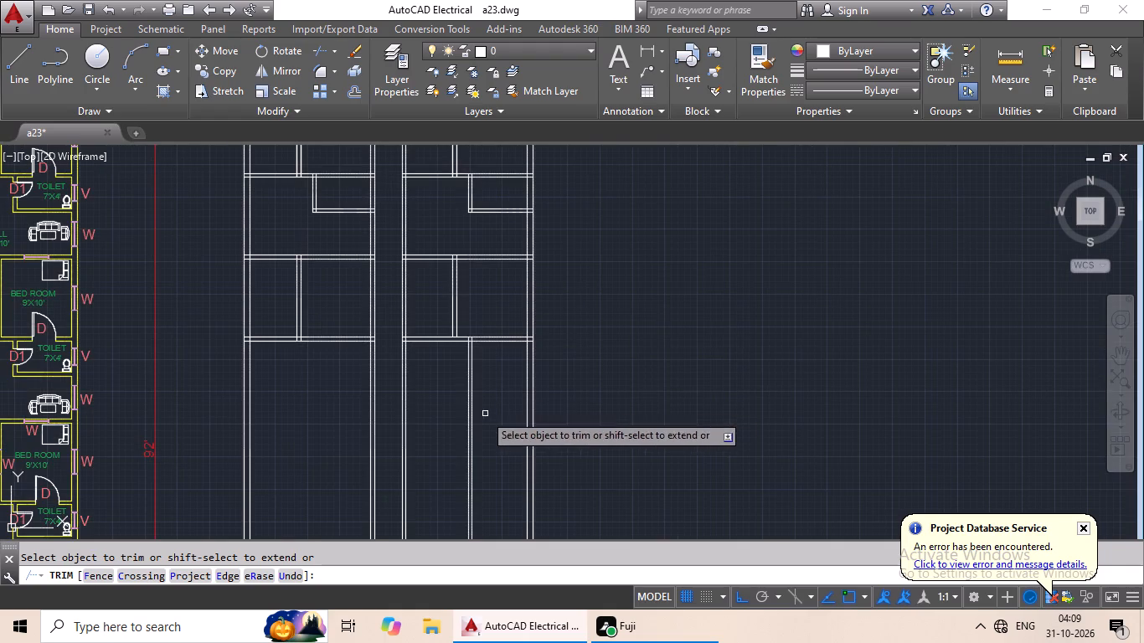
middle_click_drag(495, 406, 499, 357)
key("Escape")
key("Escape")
Offset the lower line of the right-hand unit's second-row partition 4' downward for the second toilet's depth.
key("o")
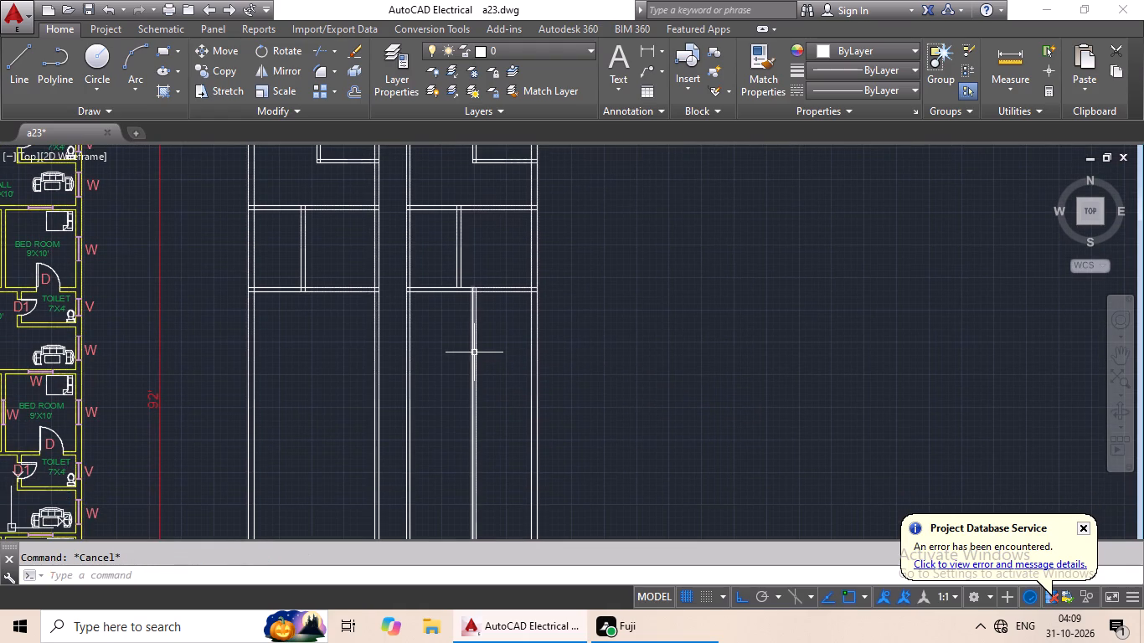
key("Return")
key("4")
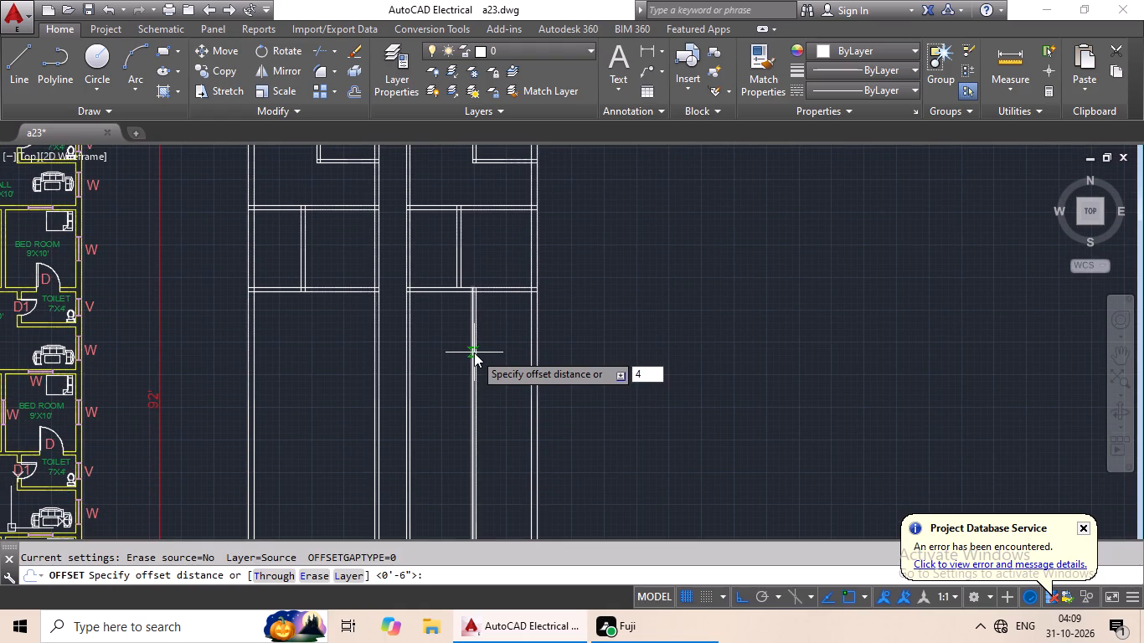
key("apostrophe")
key("Return")
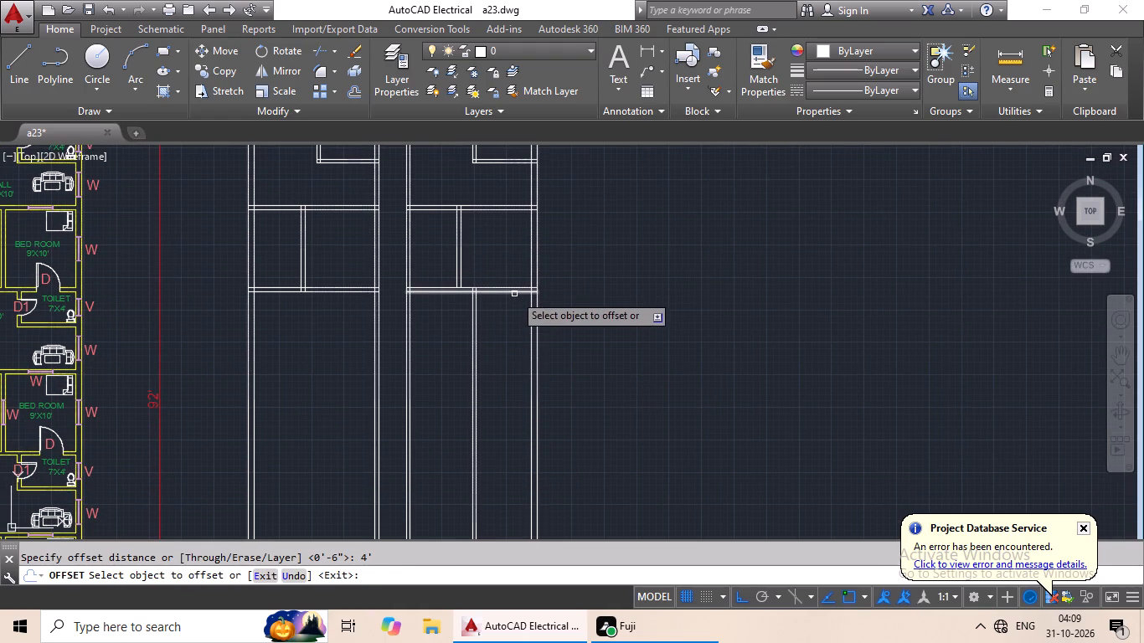
left_click_drag(514, 294, 512, 343)
left_click(511, 359)
key("Escape")
key("Escape")
key("Escape")
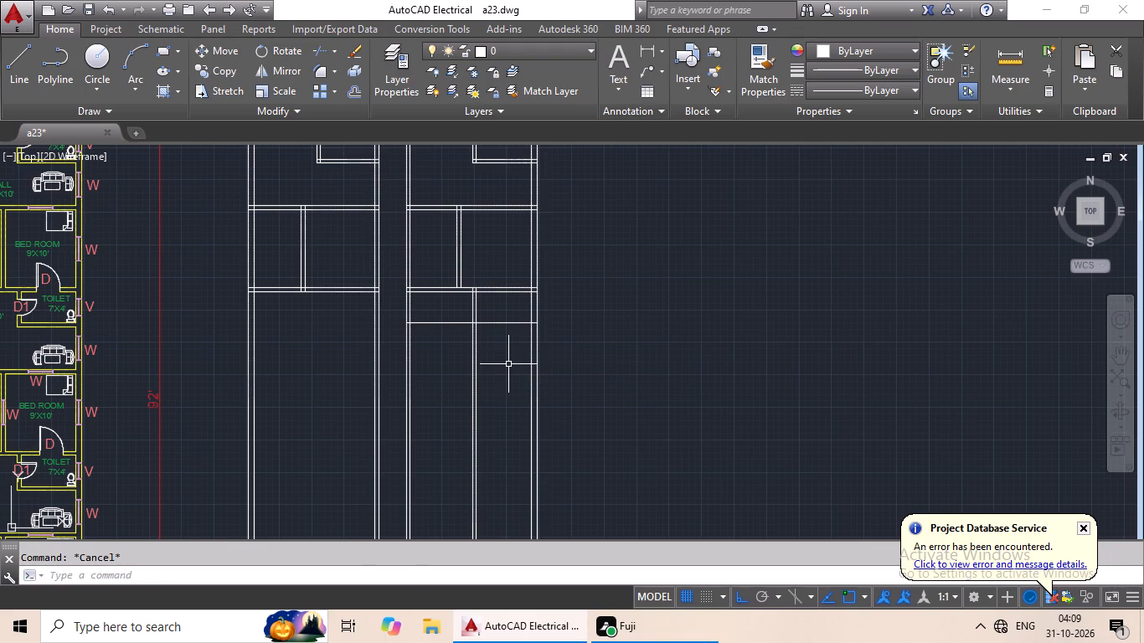
Offset the right-hand unit's second toilet depth line 6" downward to form the partition's second face.
key("o")
key("Return")
type("6\"")
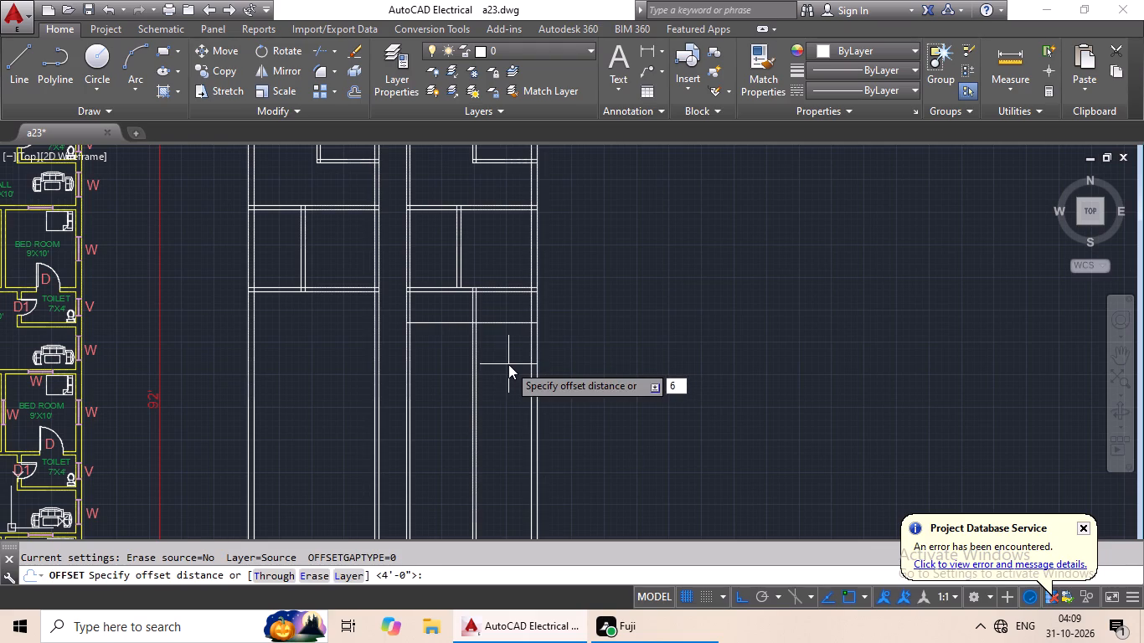
key("Return")
left_click_drag(508, 325, 507, 342)
left_click(507, 391)
key("Escape")
key("Escape")
Trim the right-hand unit's second toilet walls, removing the horizontal lines across the hall and the vertical lines below the toilet.
type("tr")
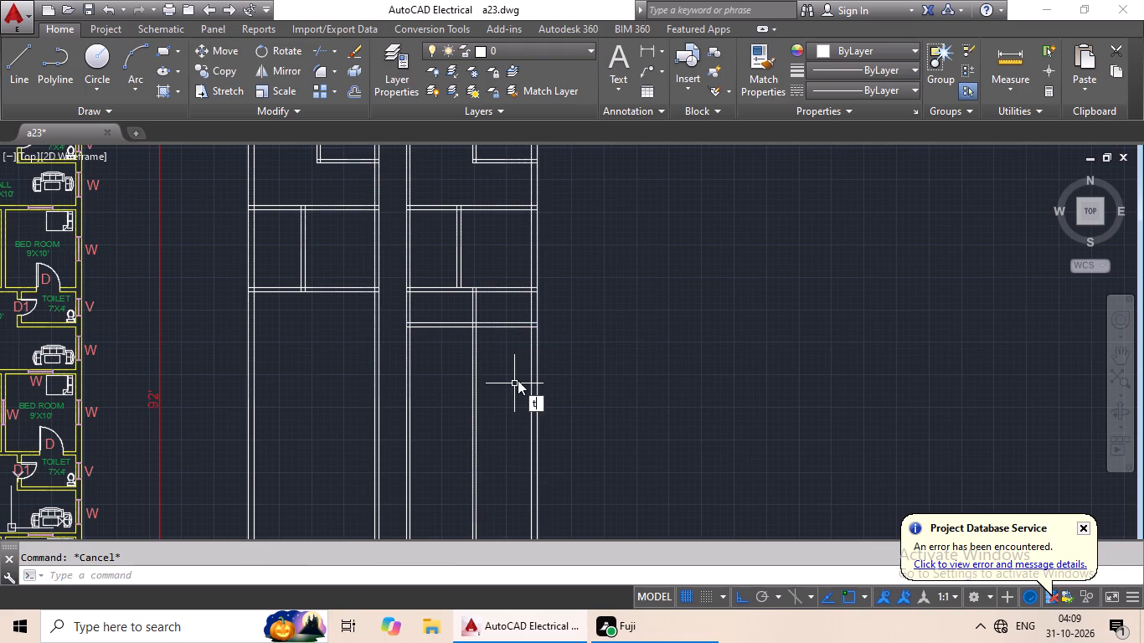
key("space")
key("space")
scroll(430, 311, "up", 3)
left_click_drag(438, 311, 411, 428)
left_click(411, 426)
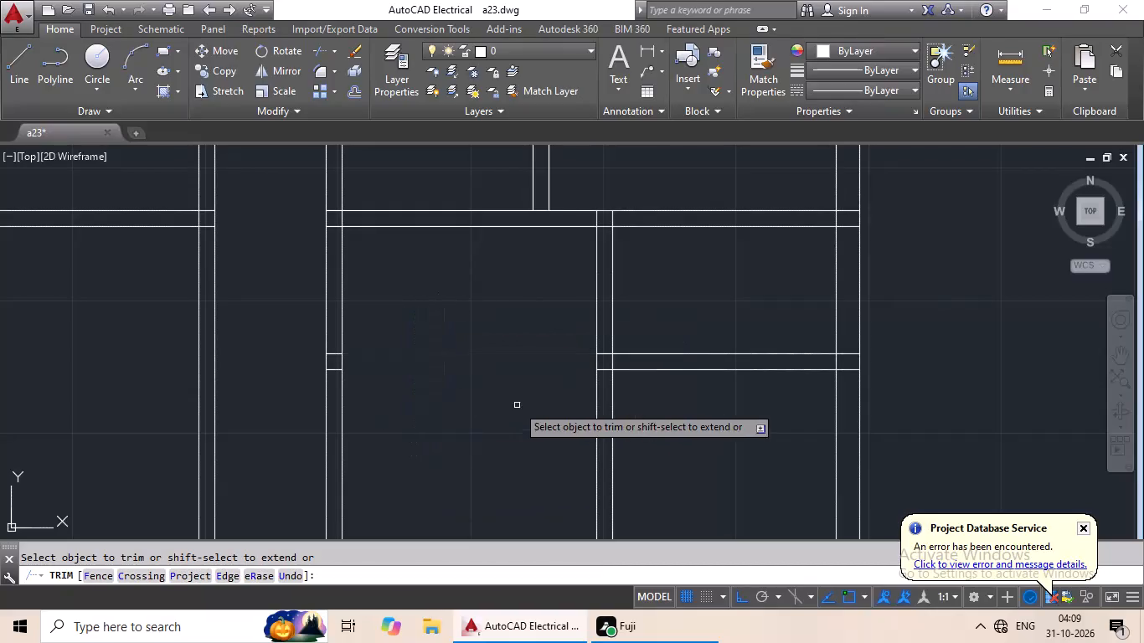
left_click_drag(630, 412, 548, 471)
left_click(548, 471)
scroll(580, 432, "down", 2)
key("Escape")
key("Escape")
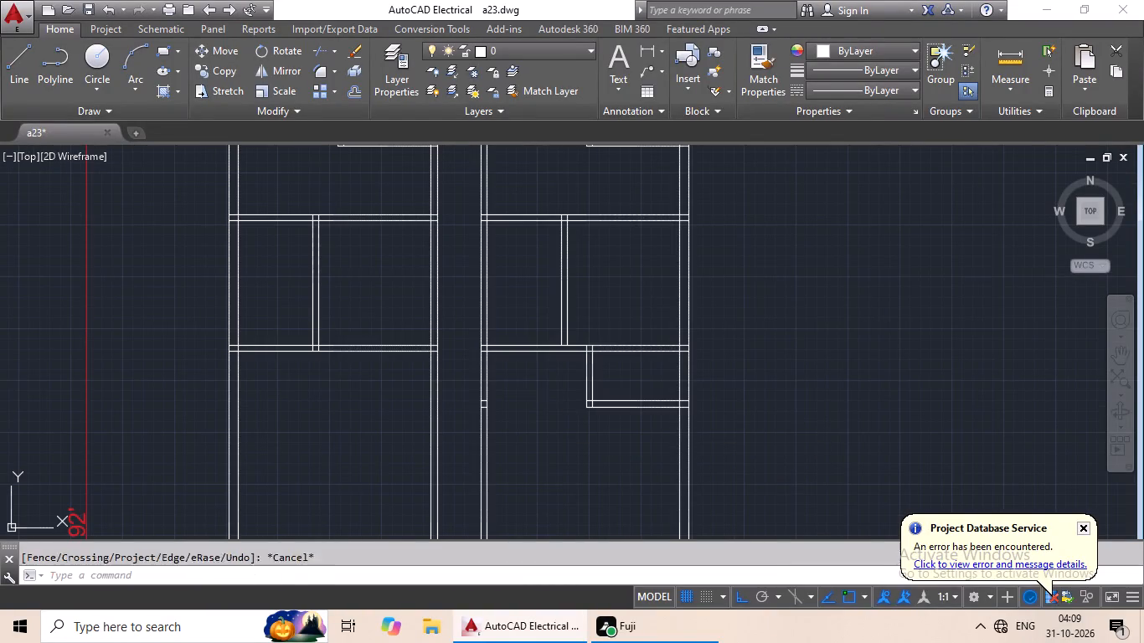
Delete the two short leftover lines inside the right-hand unit's corridor-side wall.
scroll(512, 419, "up", 3)
scroll(384, 364, "up", 3)
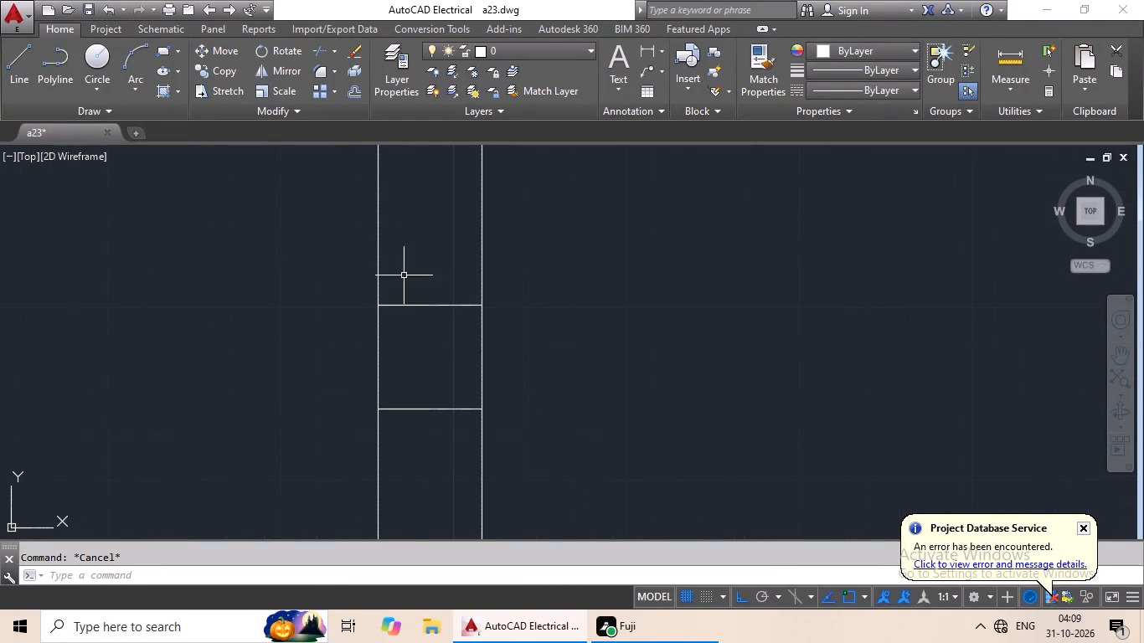
left_click_drag(435, 273, 438, 458)
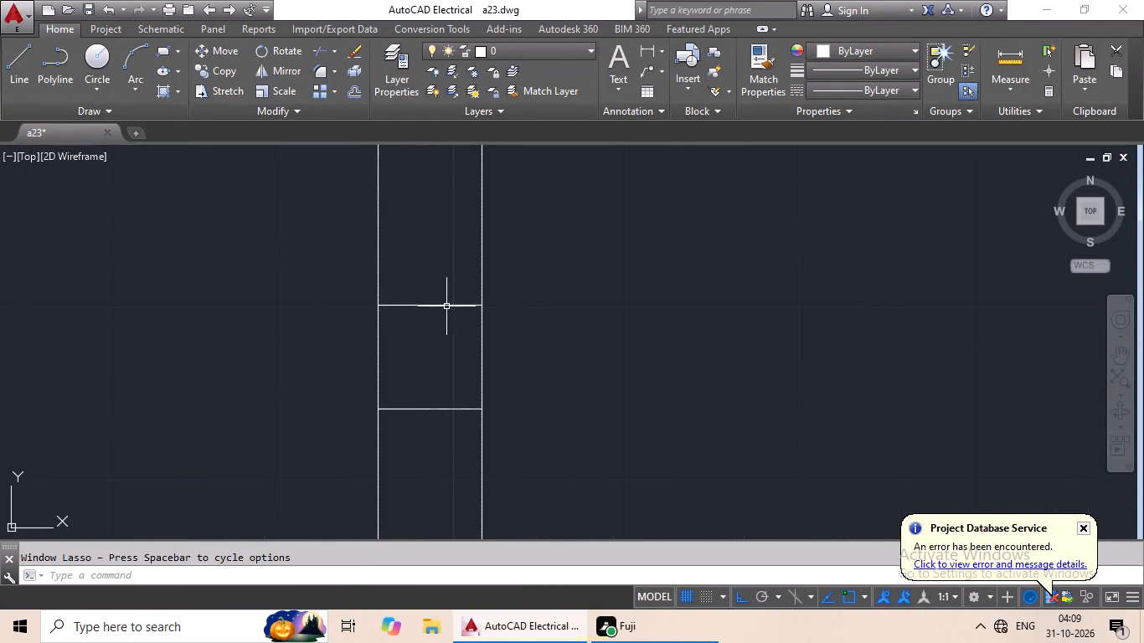
left_click_drag(446, 305, 433, 477)
key("Escape")
left_click_drag(448, 298, 438, 462)
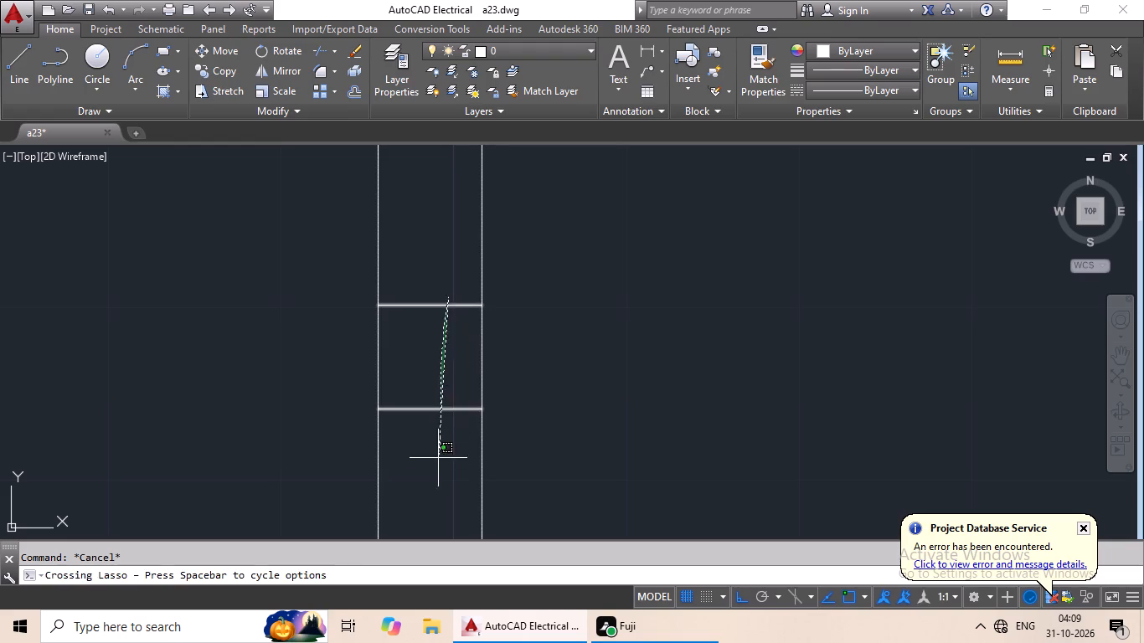
left_click_drag(438, 462, 438, 466)
key("Delete")
scroll(520, 429, "down", 5)
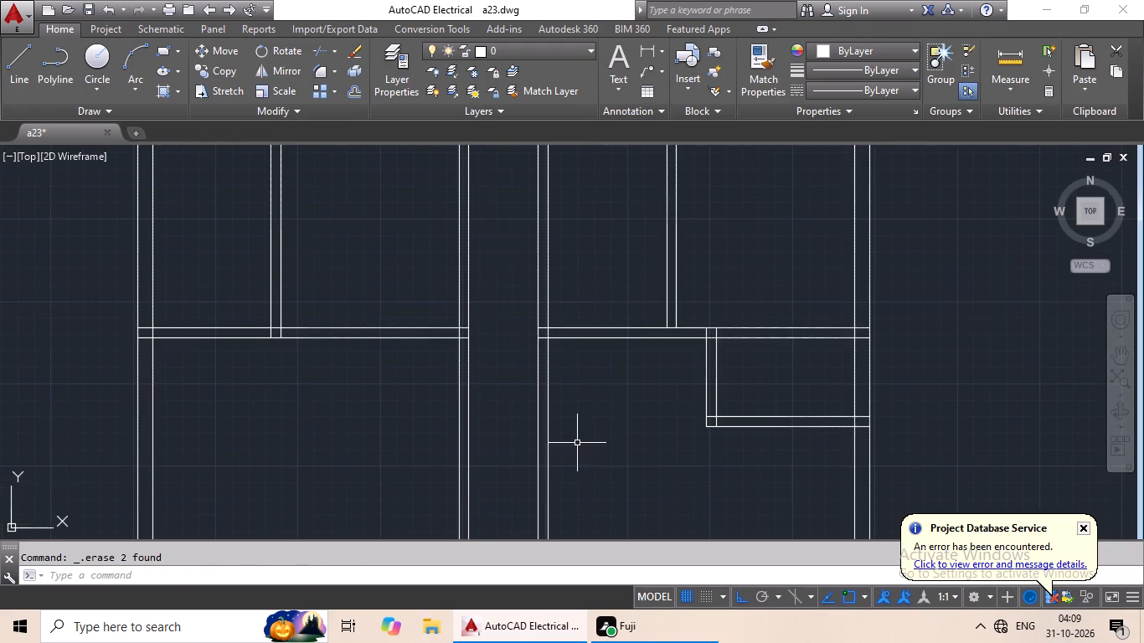
Offset the inner line of the left-hand unit's corridor-side wall 7' to the left for the second toilet's width.
middle_click_drag(578, 444, 591, 388)
key("Escape")
key("o")
key("Return")
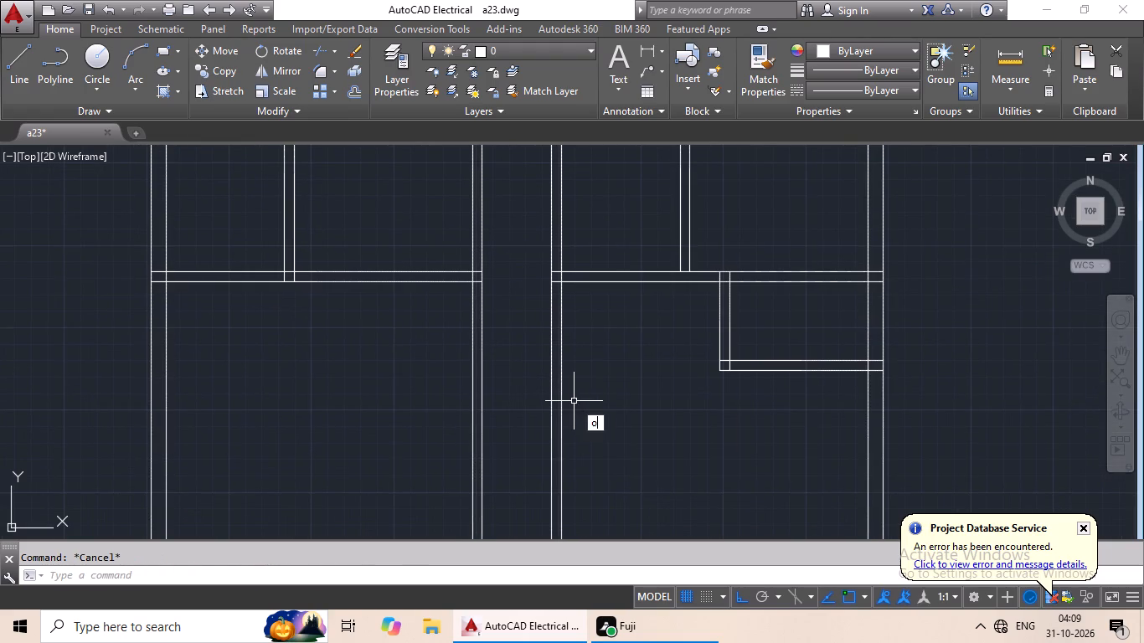
type("7'")
key("Return")
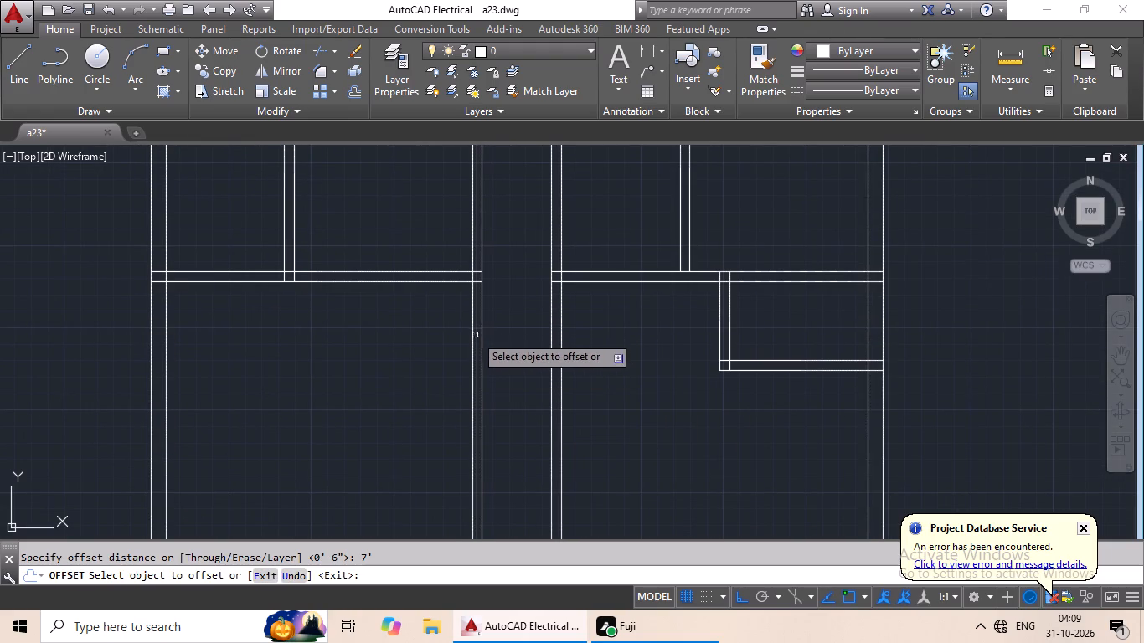
left_click_drag(472, 337, 451, 347)
left_click(406, 364)
key("Escape")
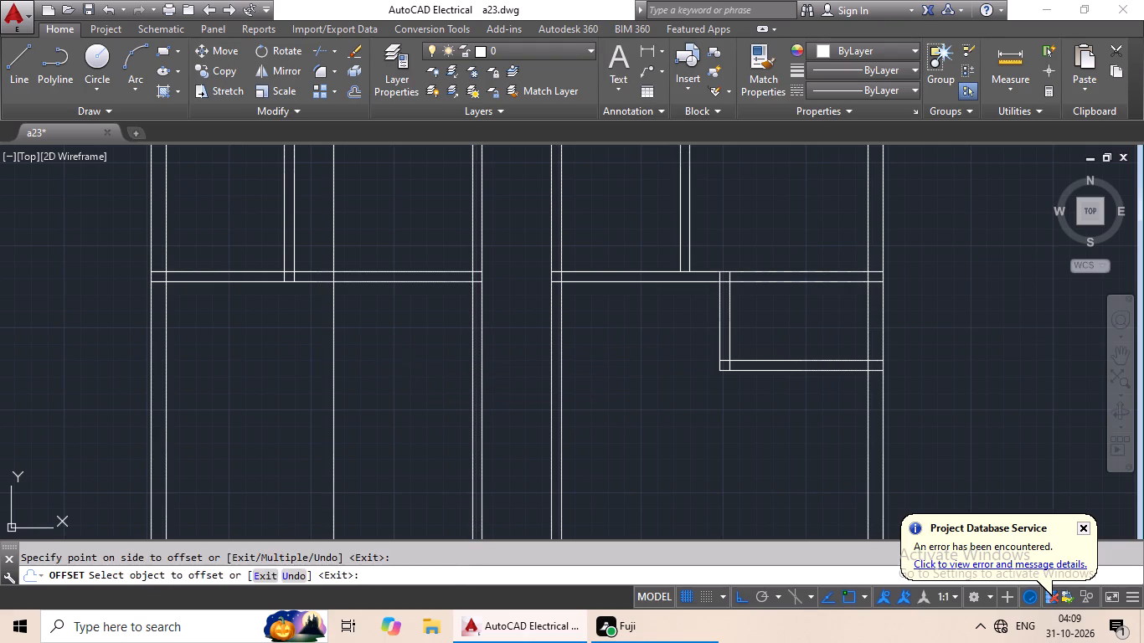
key("Escape")
key("Escape")
Offset the left-hand unit's second toilet width line 6" to the left to form the partition's second face.
key("o")
key("Return")
type("6\"")
key("Return")
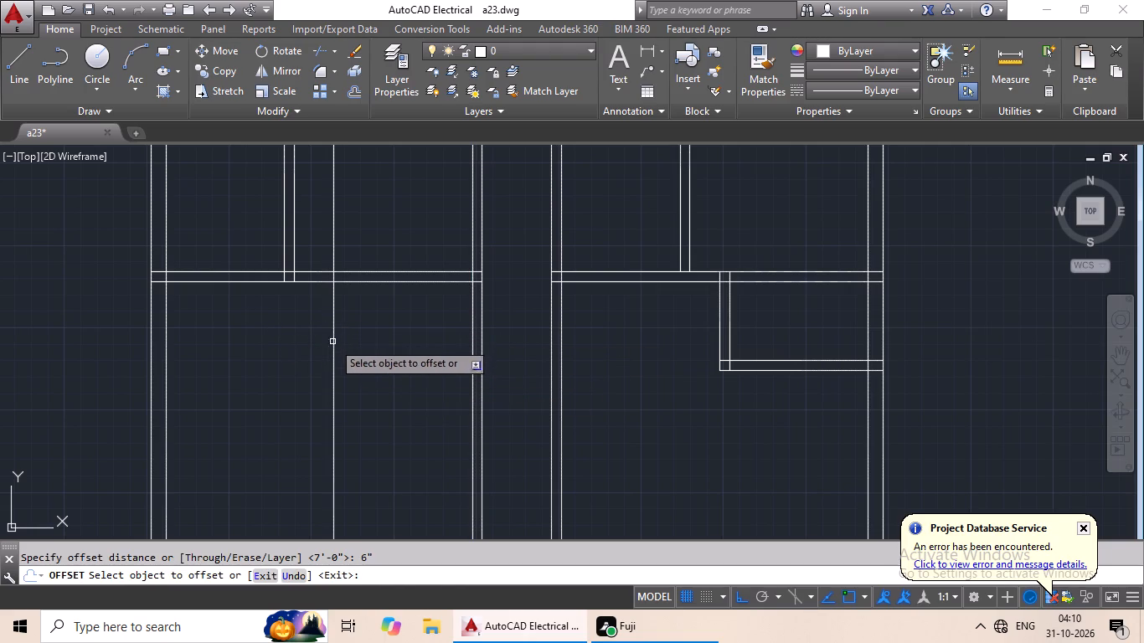
left_click_drag(332, 343, 308, 354)
left_click(307, 354)
scroll(378, 354, "down", 3)
middle_click_drag(379, 354, 358, 399)
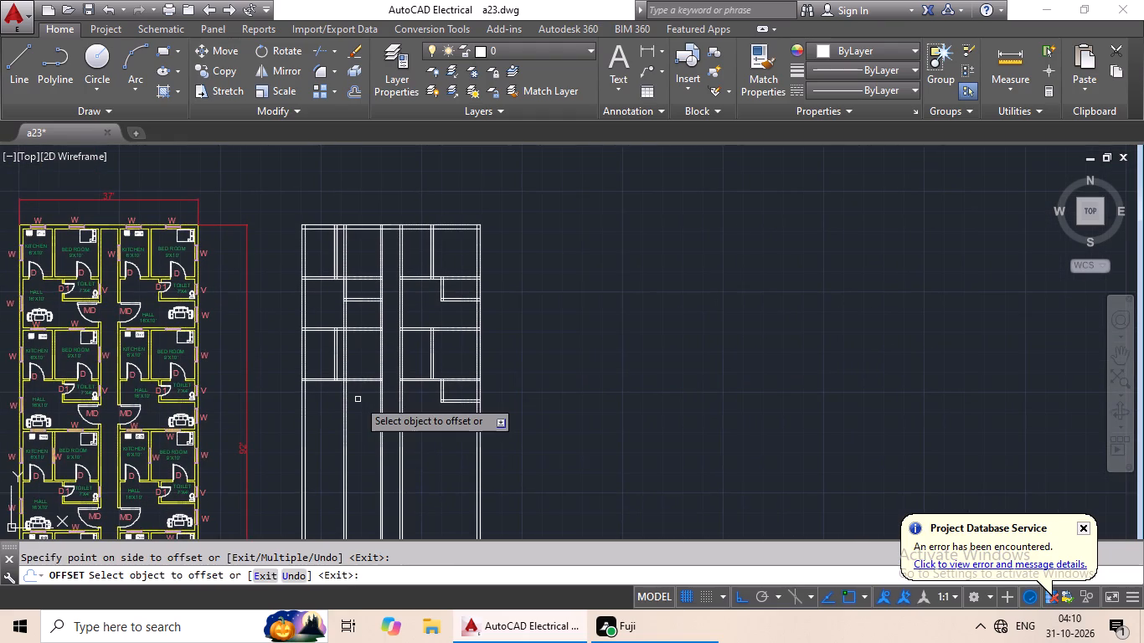
middle_click_drag(358, 400, 342, 425)
key("Escape")
key("Escape")
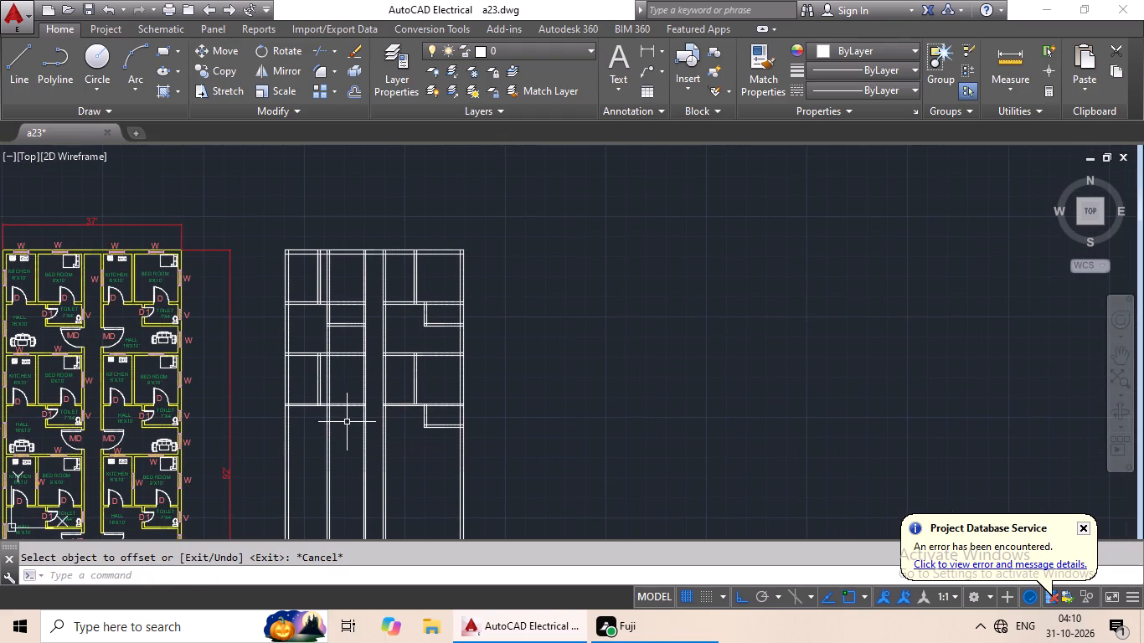
Trim the left-hand unit's vertical toilet lines out of the second-row room and the hall below the first toilet.
key("t")
type("r")
key("space")
key("space")
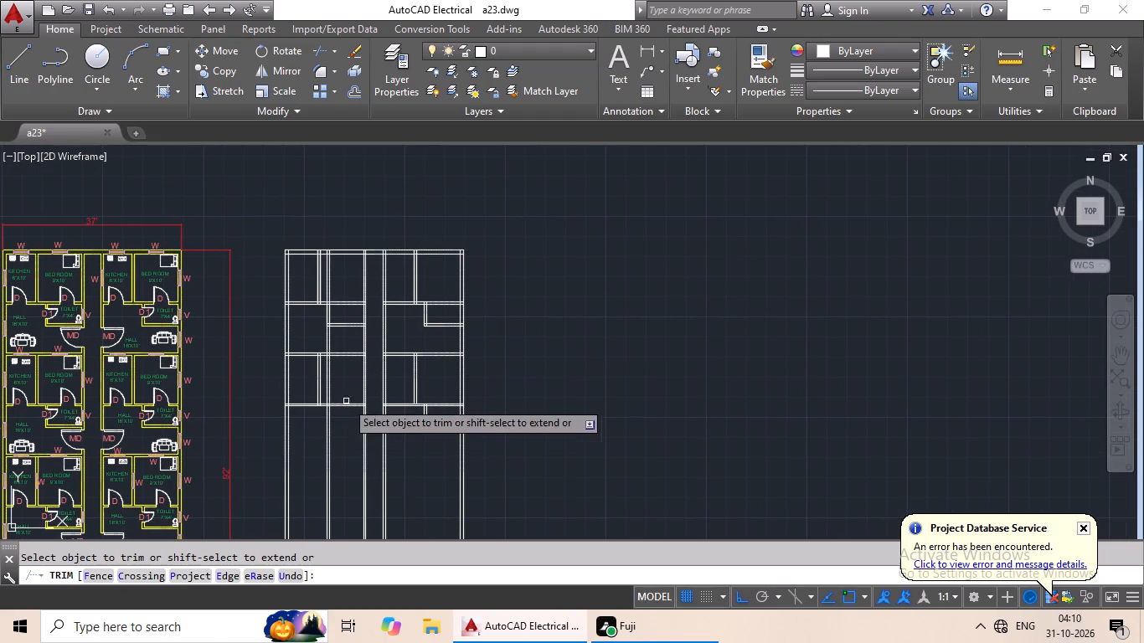
scroll(331, 380, "up", 4)
scroll(356, 378, "down", 1)
left_click_drag(376, 382, 317, 445)
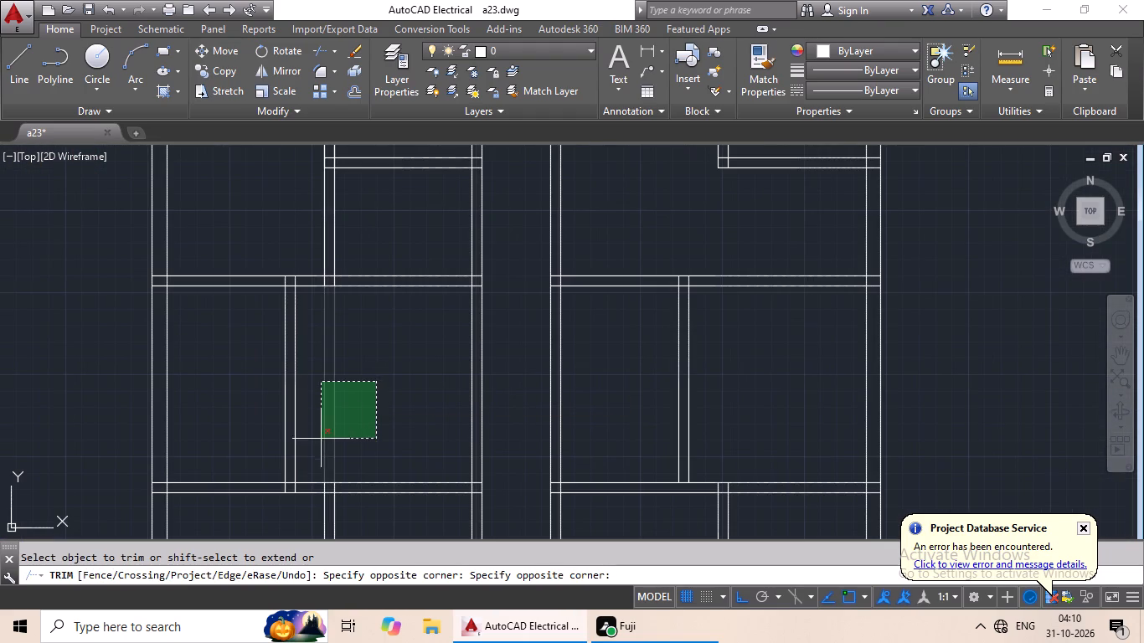
left_click_drag(317, 445, 312, 450)
scroll(368, 407, "down", 2)
middle_click_drag(373, 401, 344, 448)
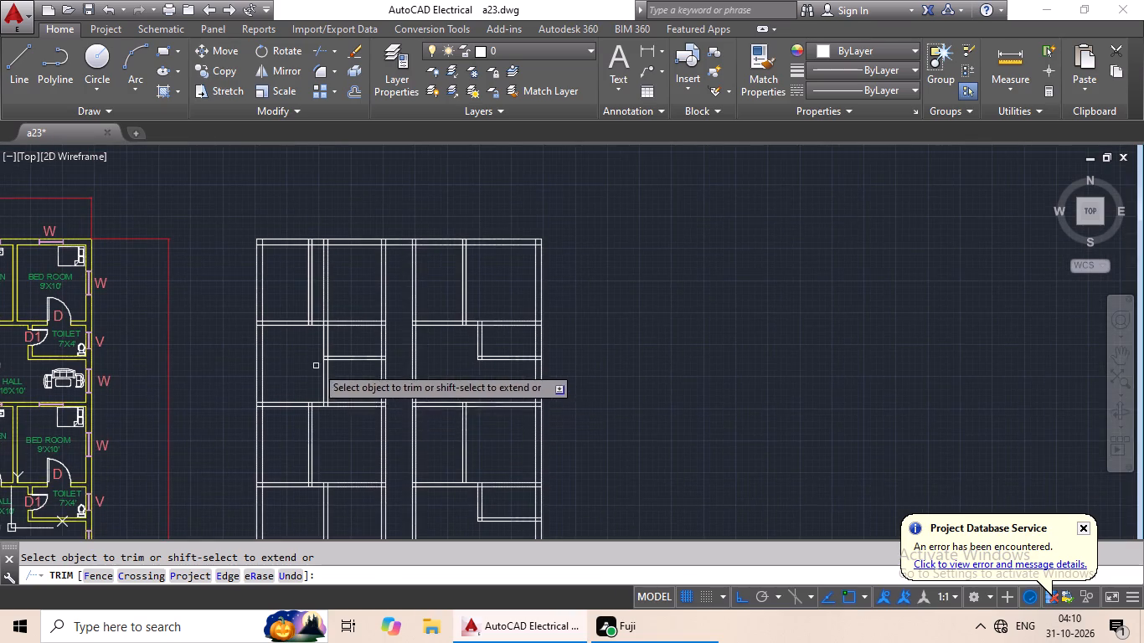
scroll(316, 366, "up", 2)
left_click_drag(385, 370, 298, 414)
left_click(297, 411)
scroll(390, 445, "down", 1)
middle_click_drag(385, 490, 380, 417)
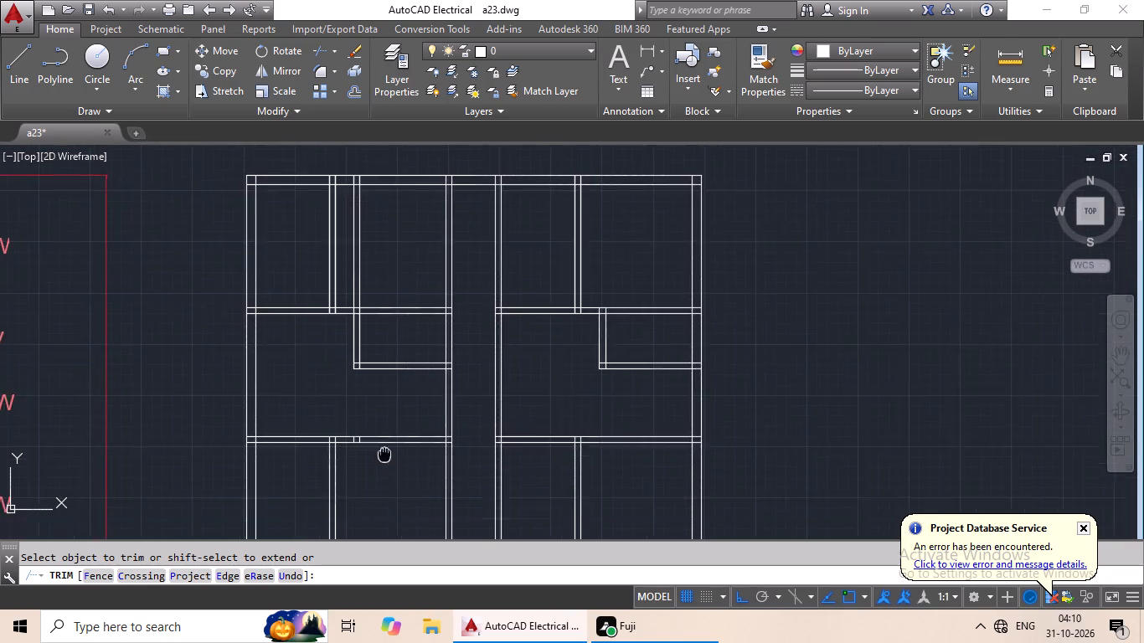
middle_click_drag(380, 417, 369, 340)
scroll(396, 448, "down", 1)
middle_click_drag(393, 476, 371, 358)
key("Escape")
key("Escape")
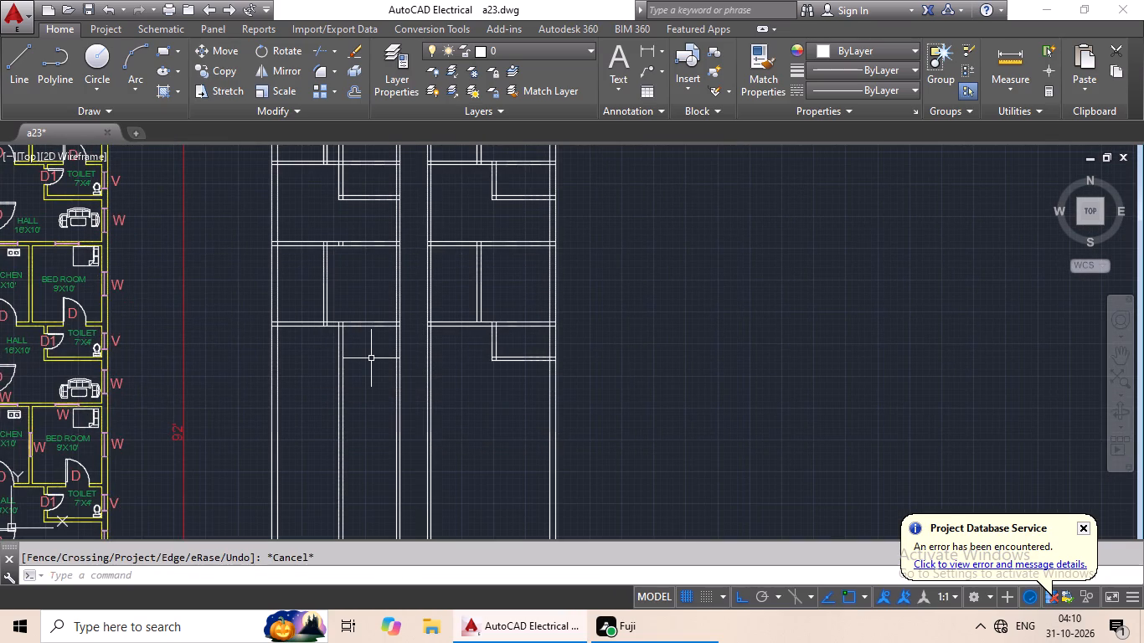
Offset the lower line of the left-hand unit's second-row partition 4' downward for the second toilet's depth.
key("o")
key("Return")
type("4'")
key("Return")
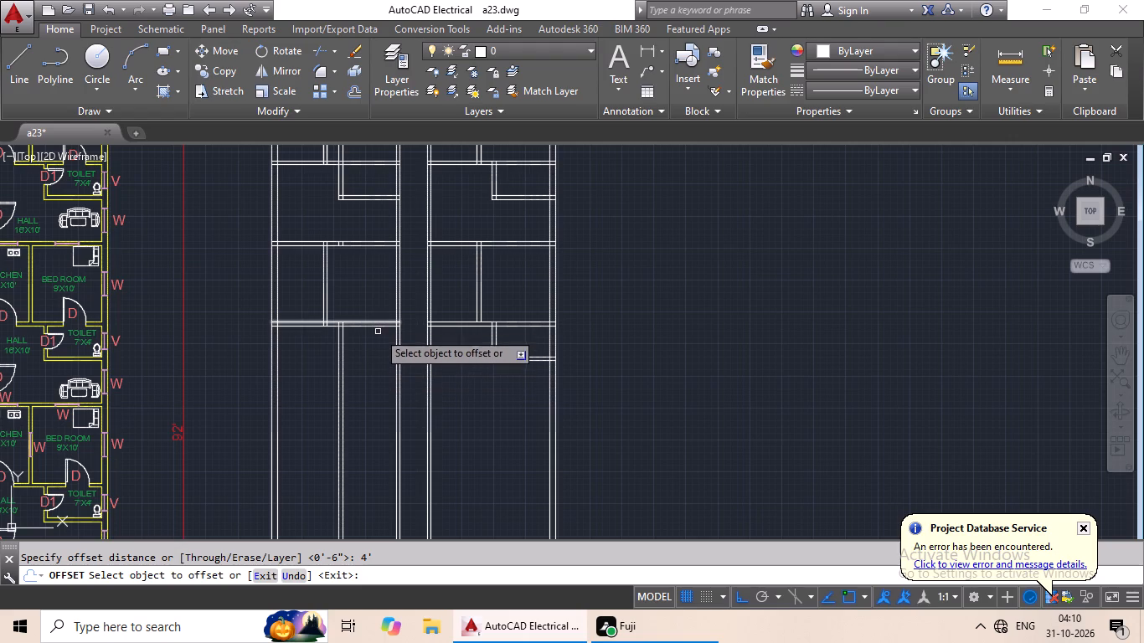
left_click_drag(379, 327, 377, 357)
left_click_drag(369, 385, 372, 394)
key("Escape")
key("Escape")
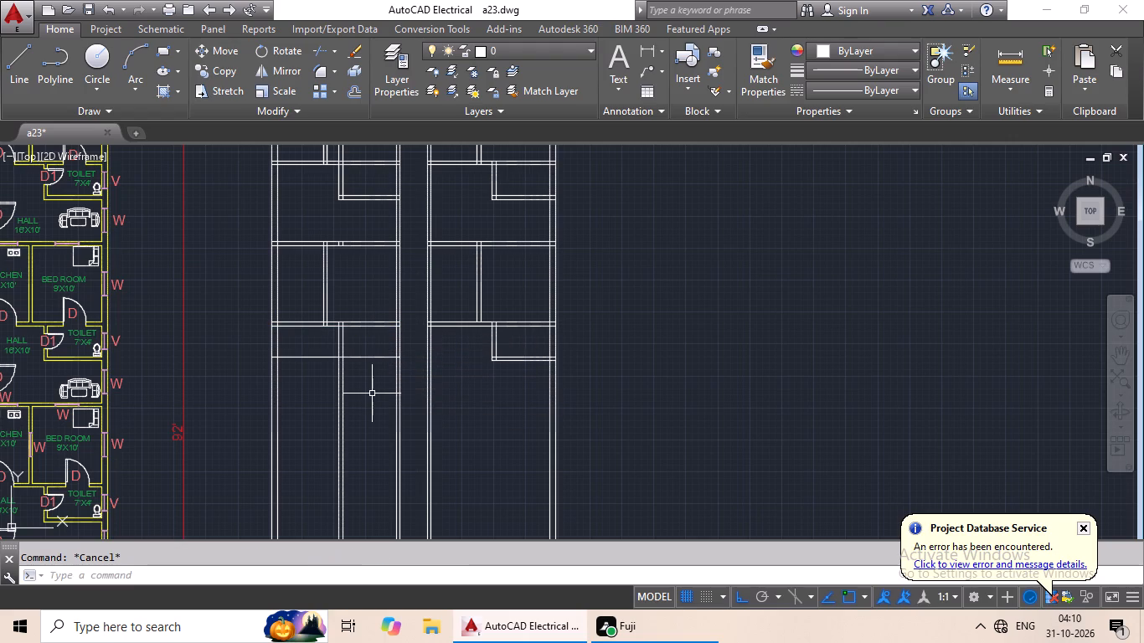
Offset the left-hand unit's second toilet depth line 6" downward to form the partition's second face.
key("o")
key("Return")
type("6\"")
key("Return")
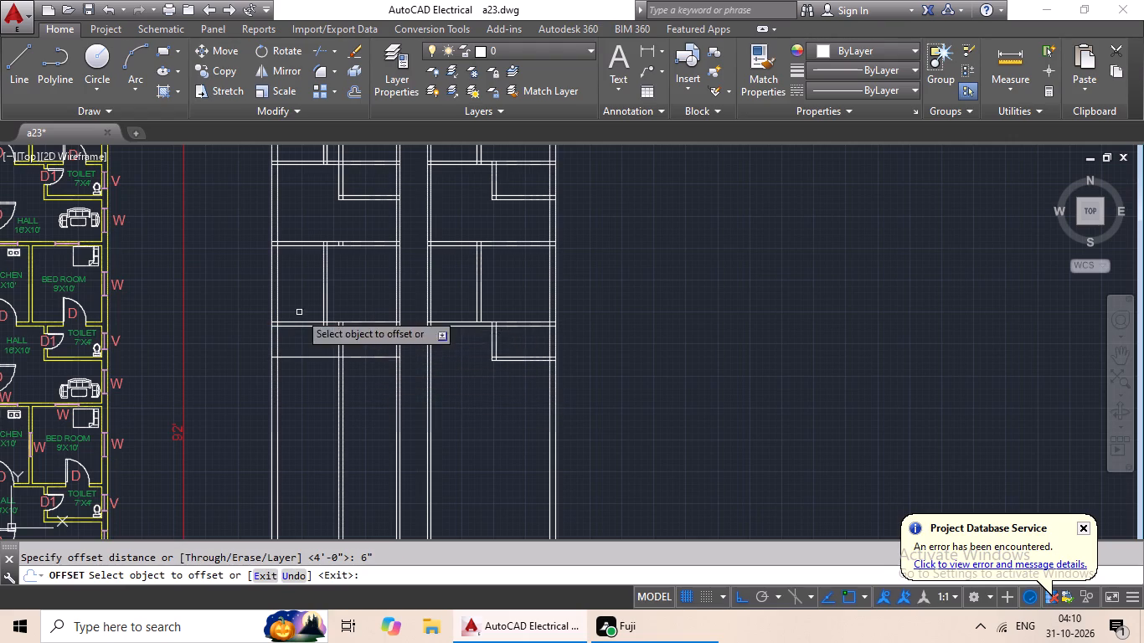
left_click_drag(364, 356, 362, 399)
left_click(358, 427)
key("Escape")
key("Escape")
key("Escape")
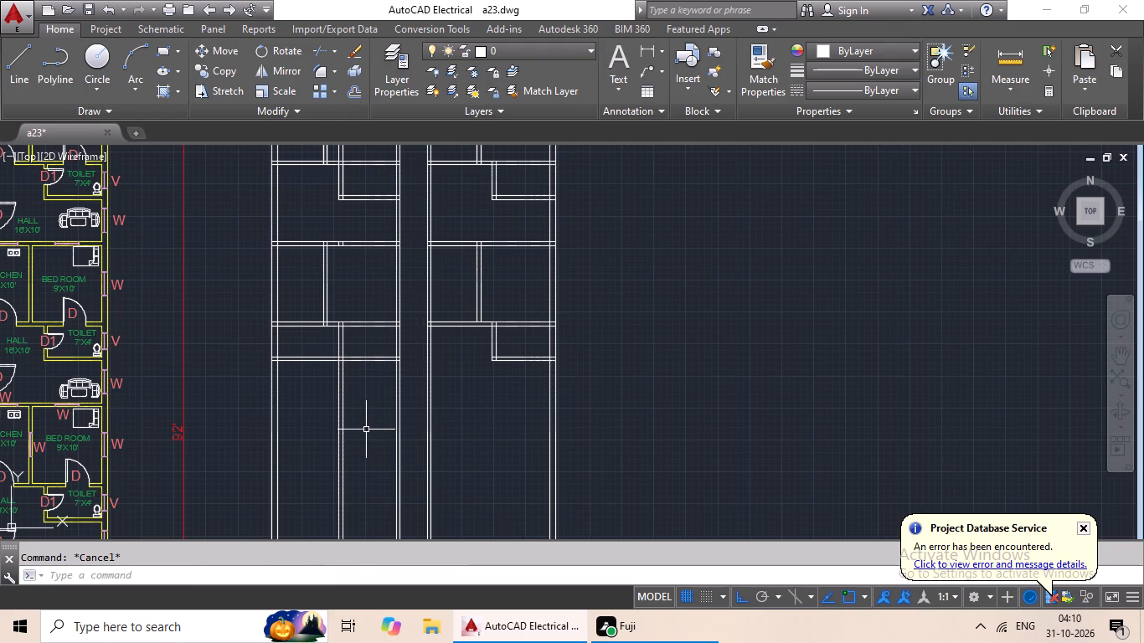
Trim the left-hand unit's second toilet lines where they extend below the toilet and across the hall beside it.
key("t")
key("r")
key("space")
key("space")
scroll(354, 395, "up", 3)
left_click_drag(375, 305, 254, 455)
left_click(254, 455)
left_click_drag(199, 203, 150, 376)
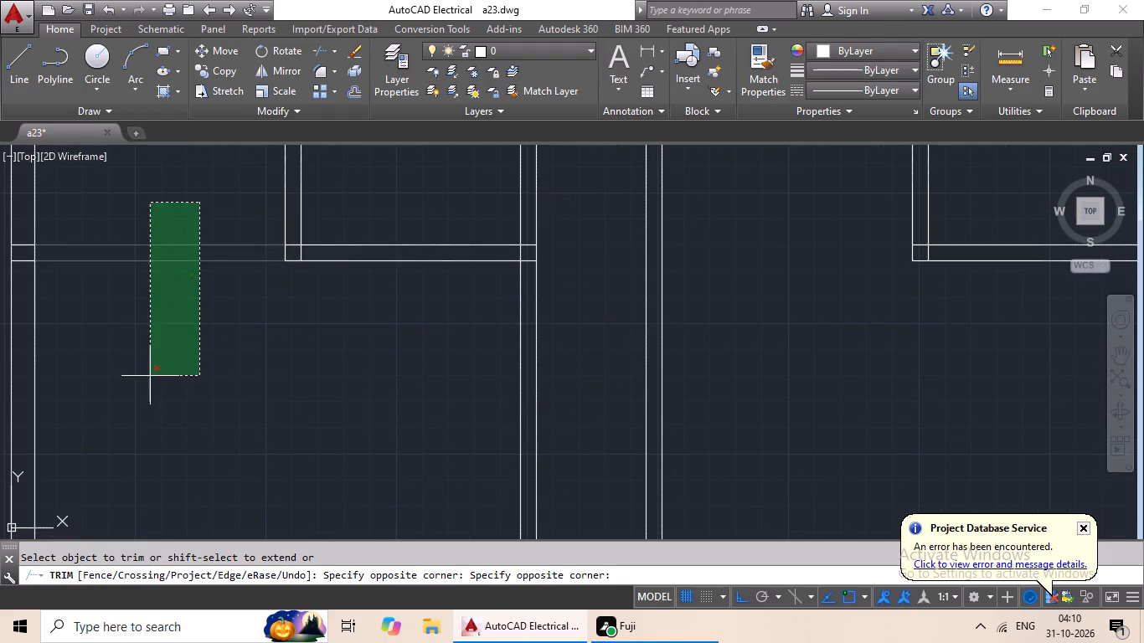
left_click_drag(150, 376, 150, 375)
left_click(150, 373)
scroll(228, 366, "down", 2)
middle_click_drag(237, 382, 265, 475)
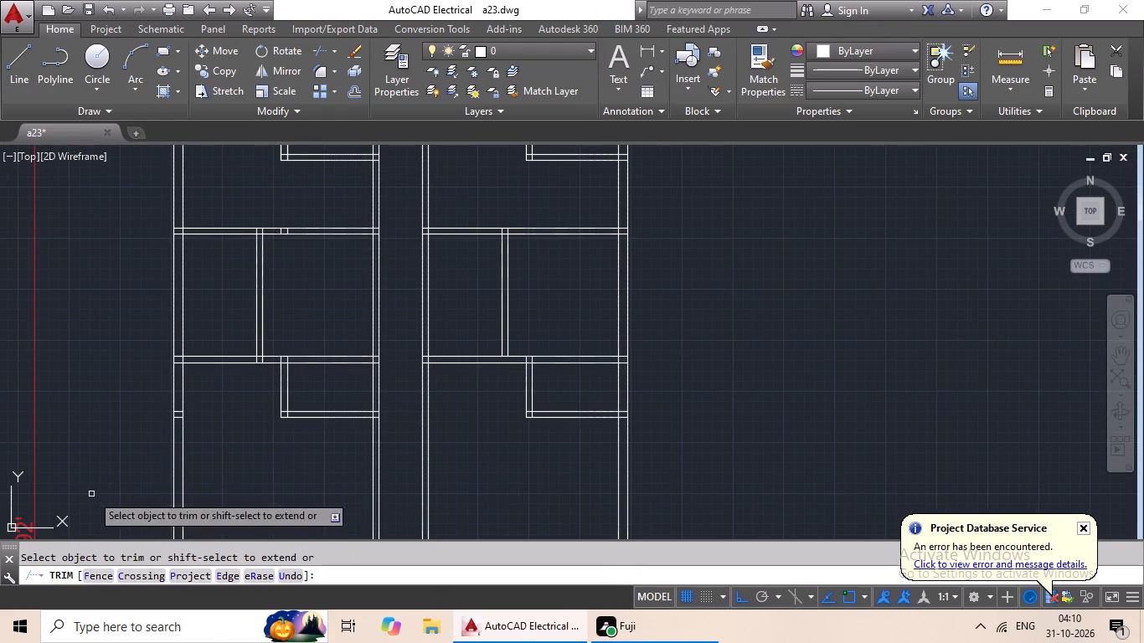
key("Escape")
Delete the two short leftover toilet line pieces inside the left-hand unit's outer wall.
scroll(183, 413, "up", 4)
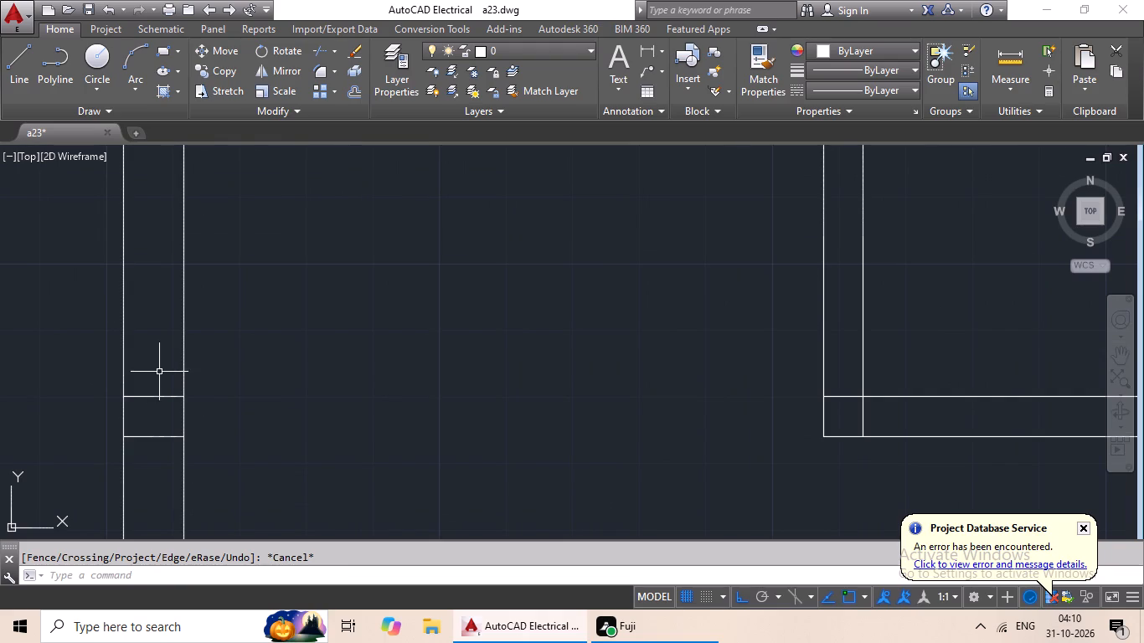
left_click_drag(159, 372, 137, 487)
key("Delete")
Delete the two short leftover vertical pieces inside the left-hand unit's partition between the first hall and second-row rooms.
scroll(254, 483, "down", 3)
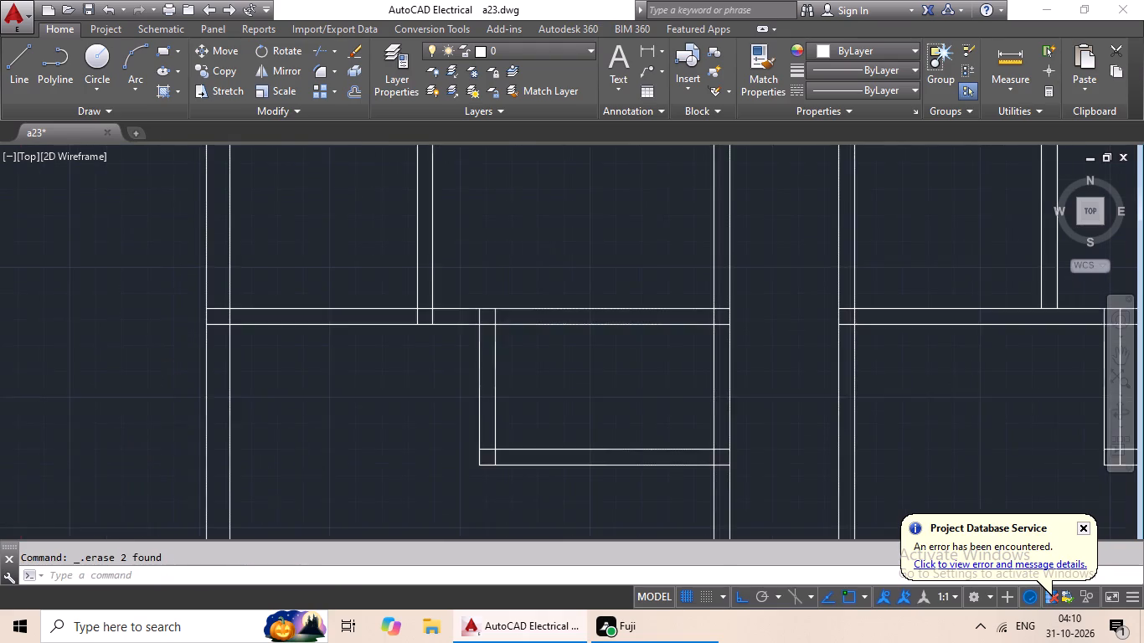
scroll(307, 468, "down", 1)
middle_click_drag(312, 482, 299, 559)
scroll(360, 352, "up", 5)
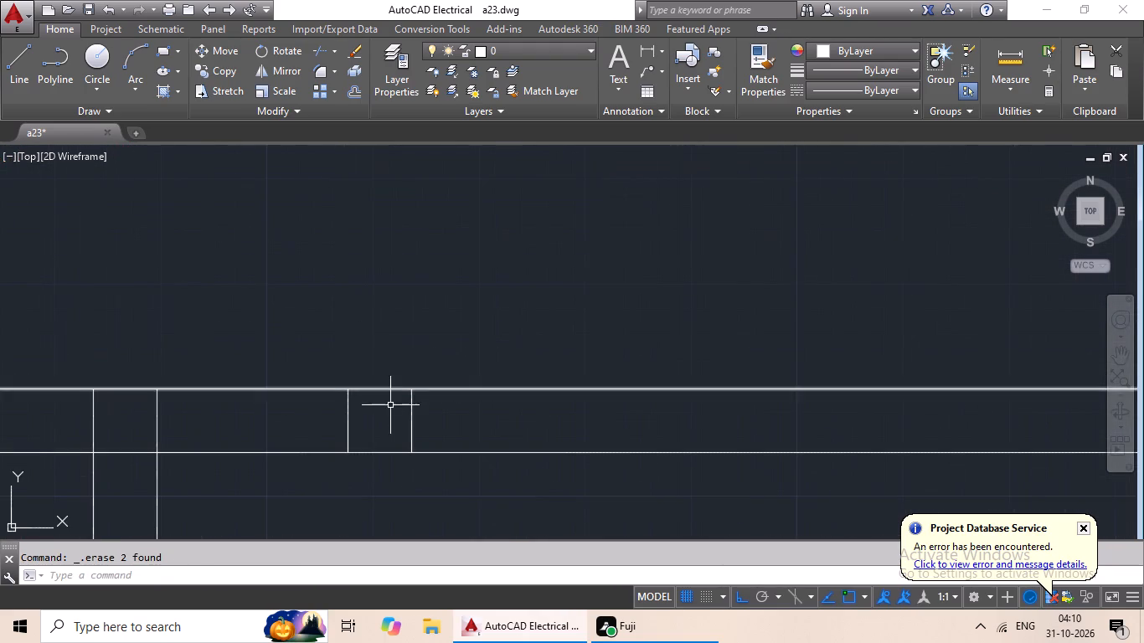
scroll(390, 413, "up", 2)
left_click_drag(500, 411, 281, 459)
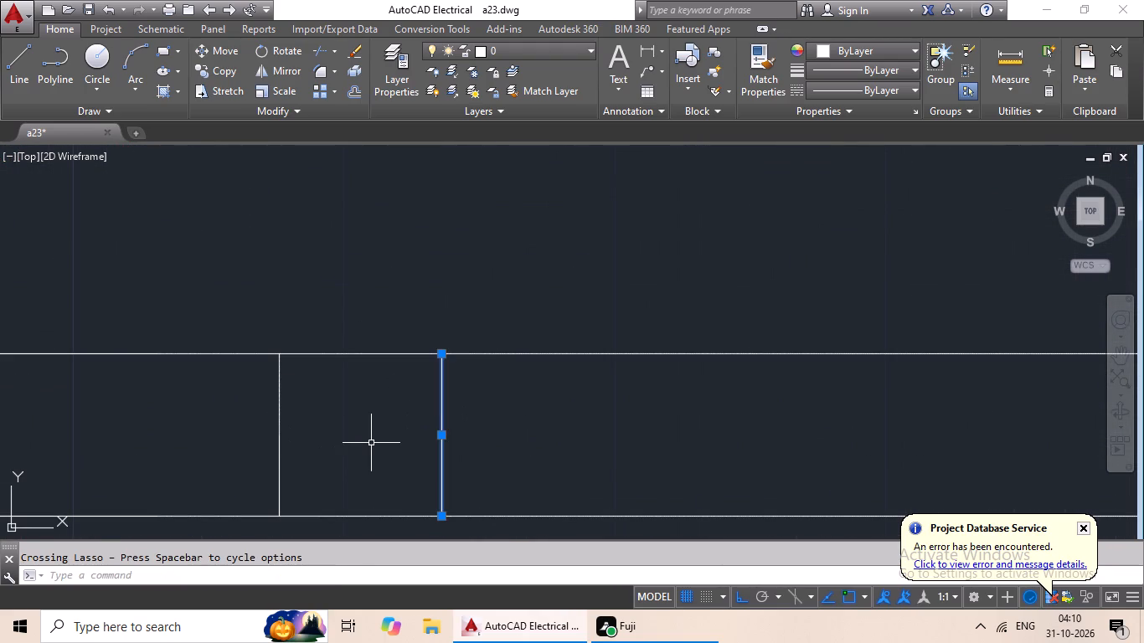
key("Escape")
left_click_drag(504, 411, 230, 421)
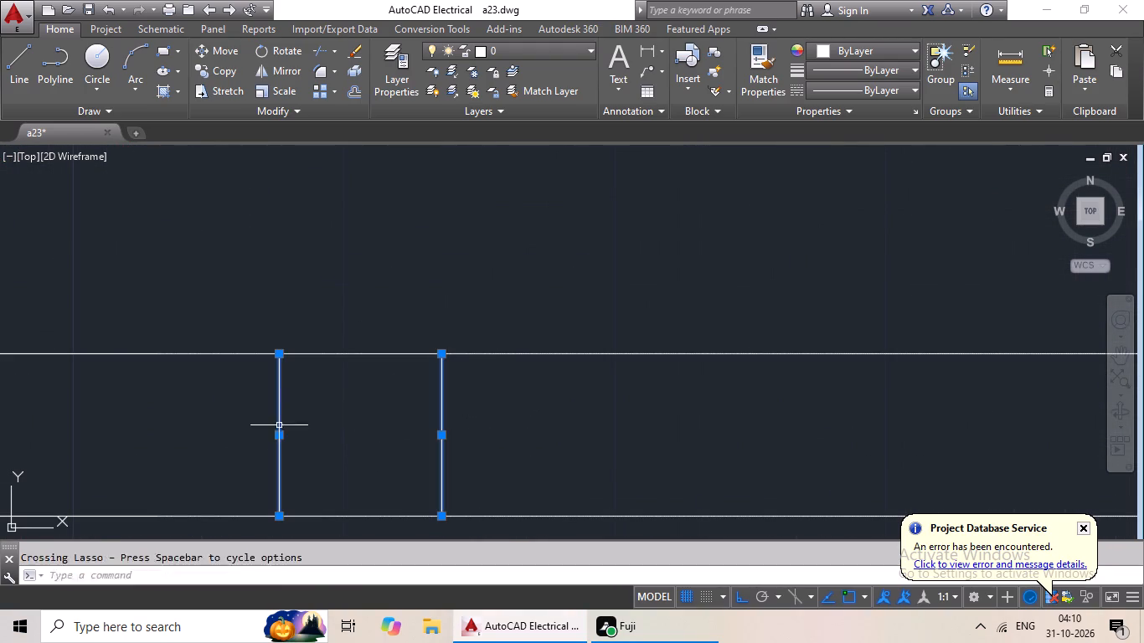
key("Delete")
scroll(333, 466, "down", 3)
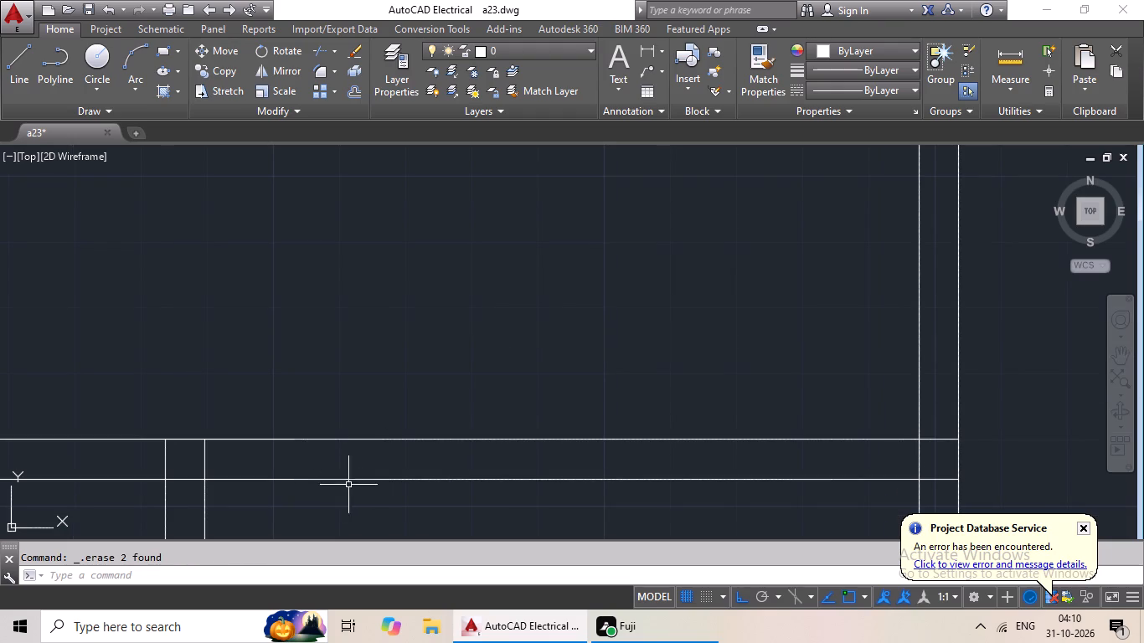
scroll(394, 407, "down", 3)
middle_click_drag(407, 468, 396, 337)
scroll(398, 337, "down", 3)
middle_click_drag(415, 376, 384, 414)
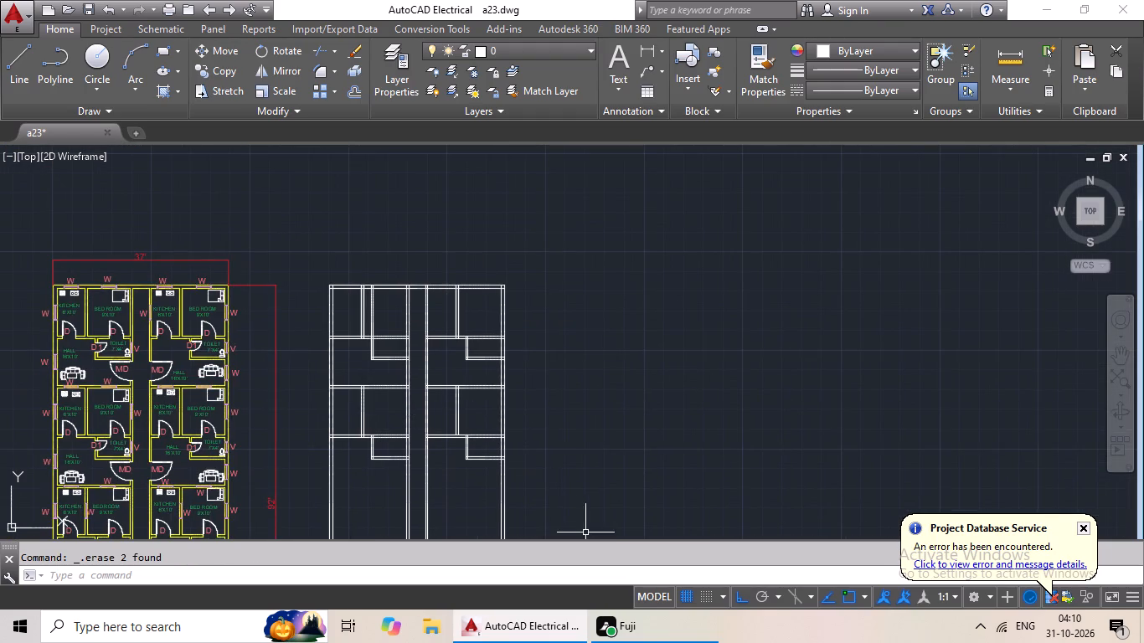
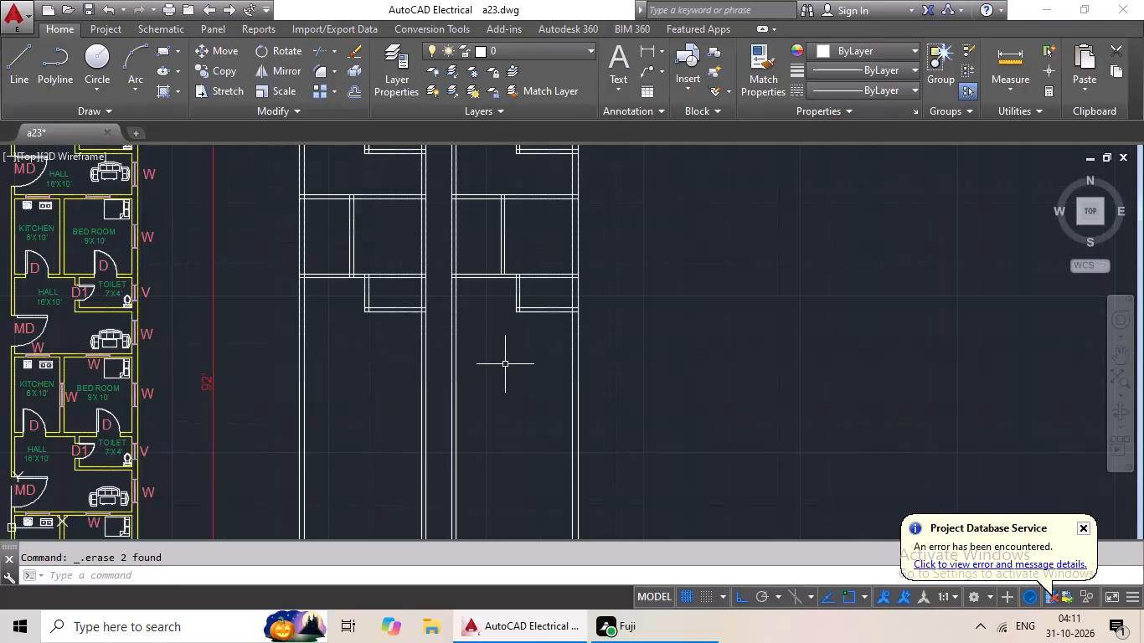
Offset the lower wall line above the lowest toilet 10' downward in both the left and right apartment strips.
key("Escape")
key("Escape")
key("Escape")
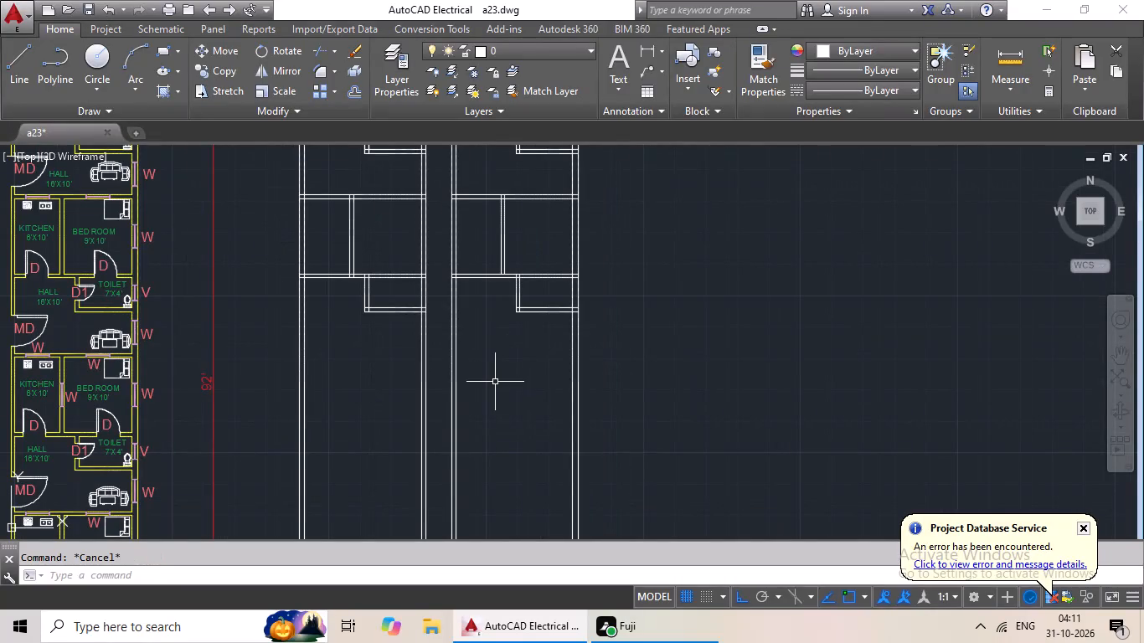
key("o")
key("Return")
type("10'")
key("Return")
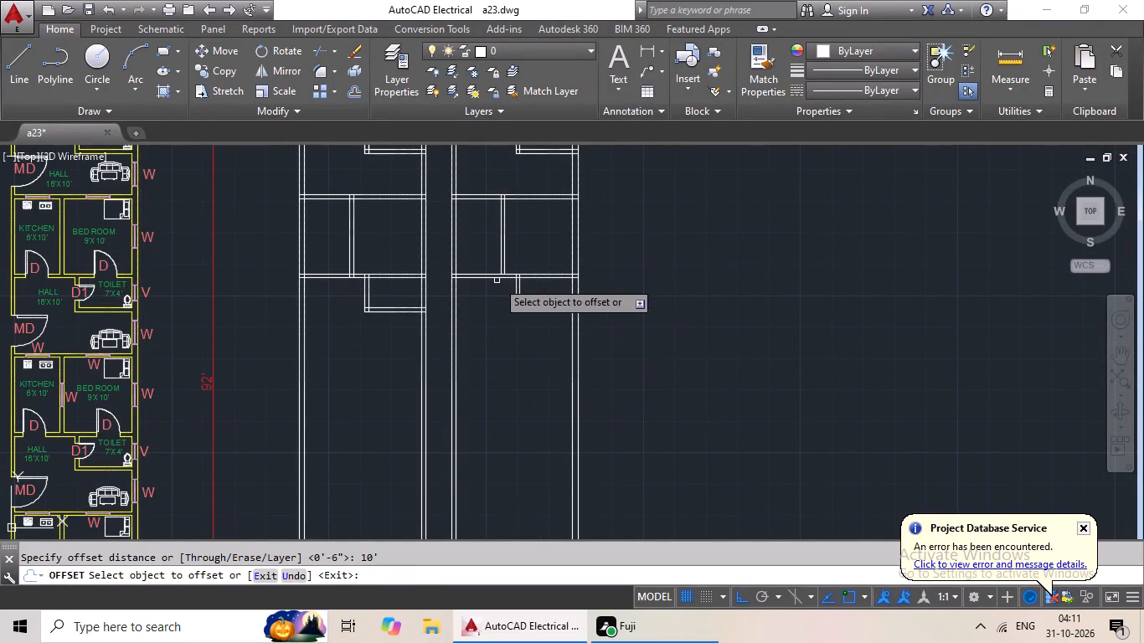
left_click_drag(496, 278, 497, 328)
left_click(494, 339)
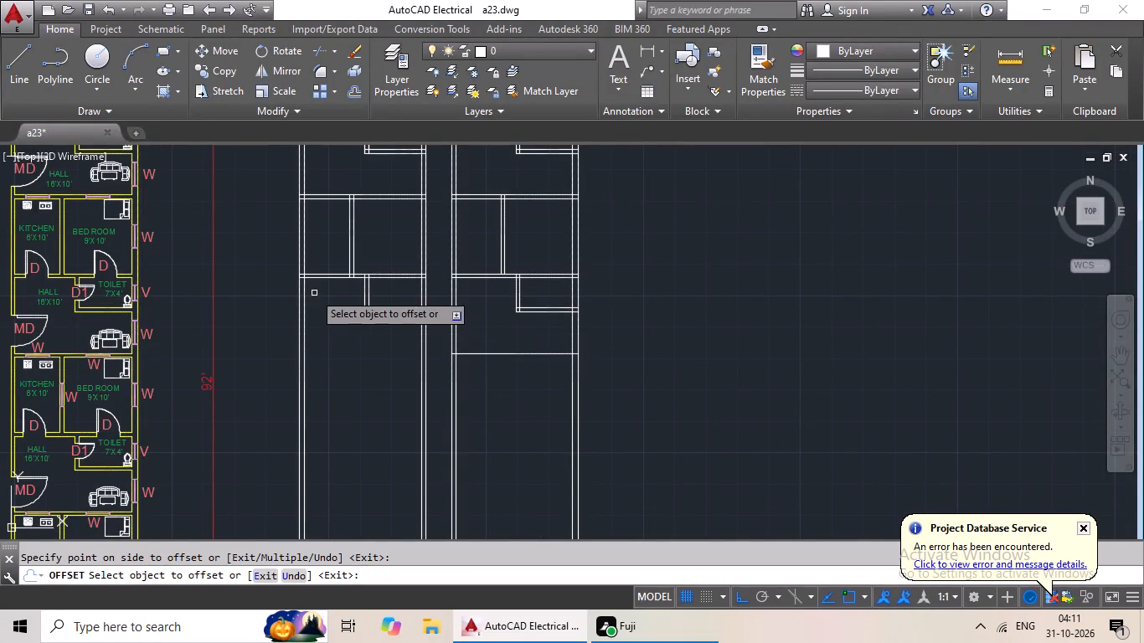
left_click_drag(327, 277, 342, 368)
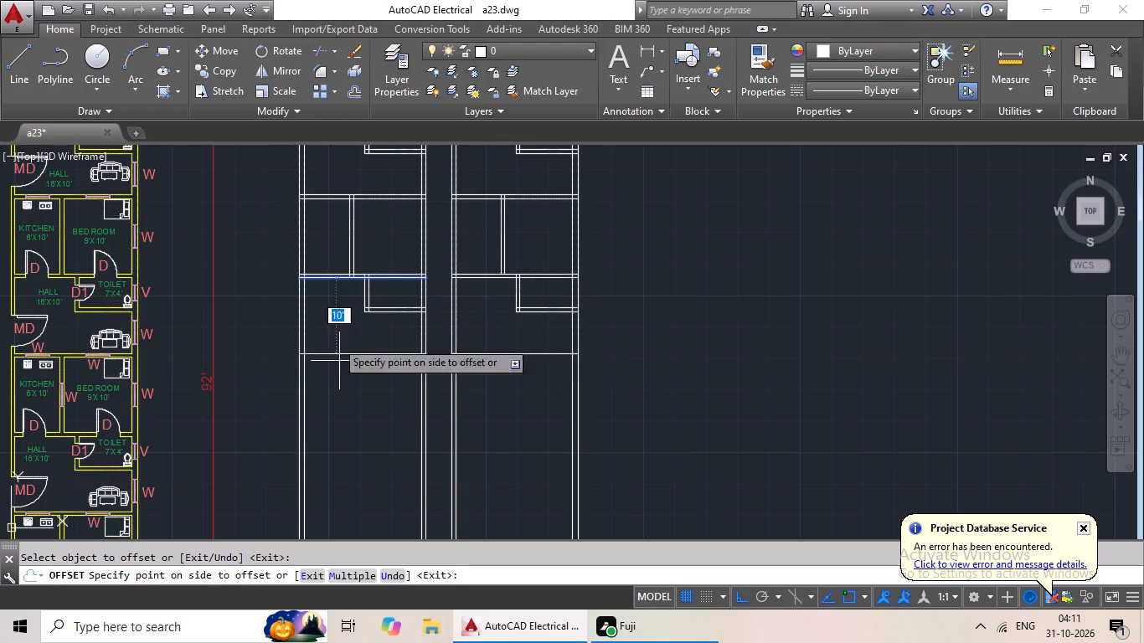
left_click_drag(342, 368, 343, 375)
left_click(343, 376)
key("Escape")
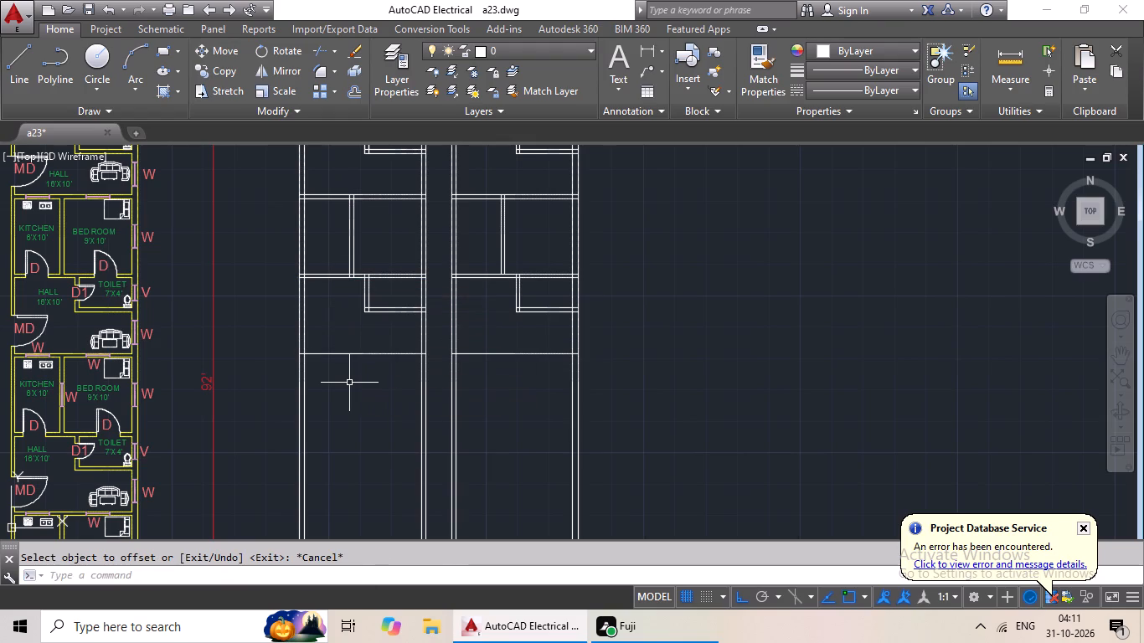
Offset both new horizontal lines 6" downward to give the cross walls their thickness.
key("o")
key("Return")
key("6")
key("shift+quotedbl")
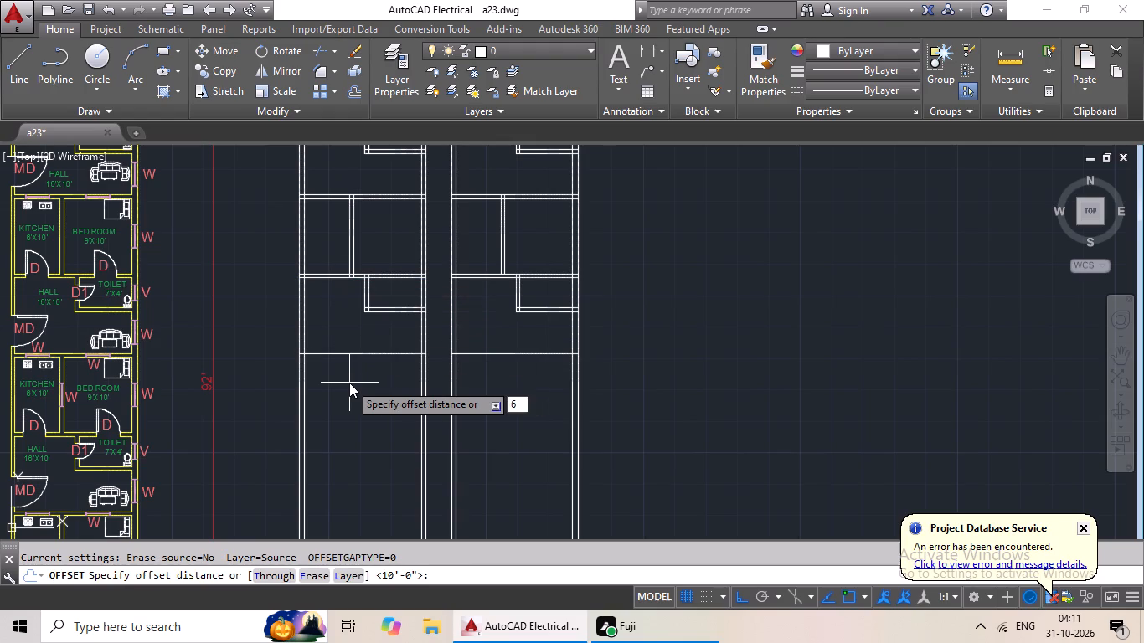
key("Return")
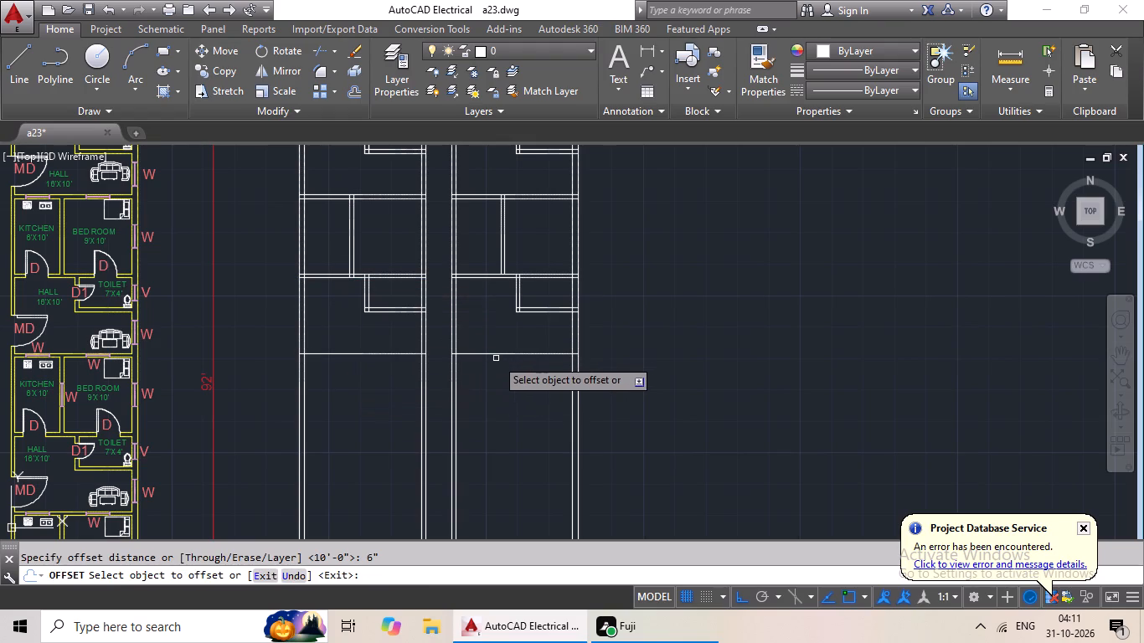
left_click_drag(498, 353, 502, 370)
left_click(503, 388)
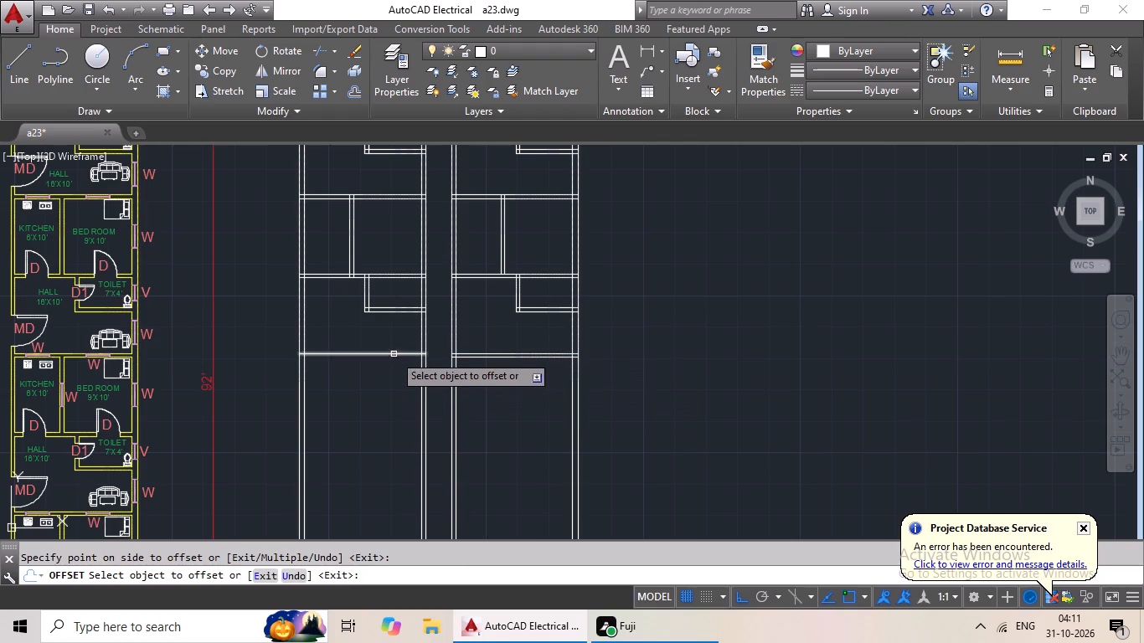
left_click(394, 354)
left_click(373, 404)
middle_click_drag(508, 394, 515, 302)
key("Escape")
key("Escape")
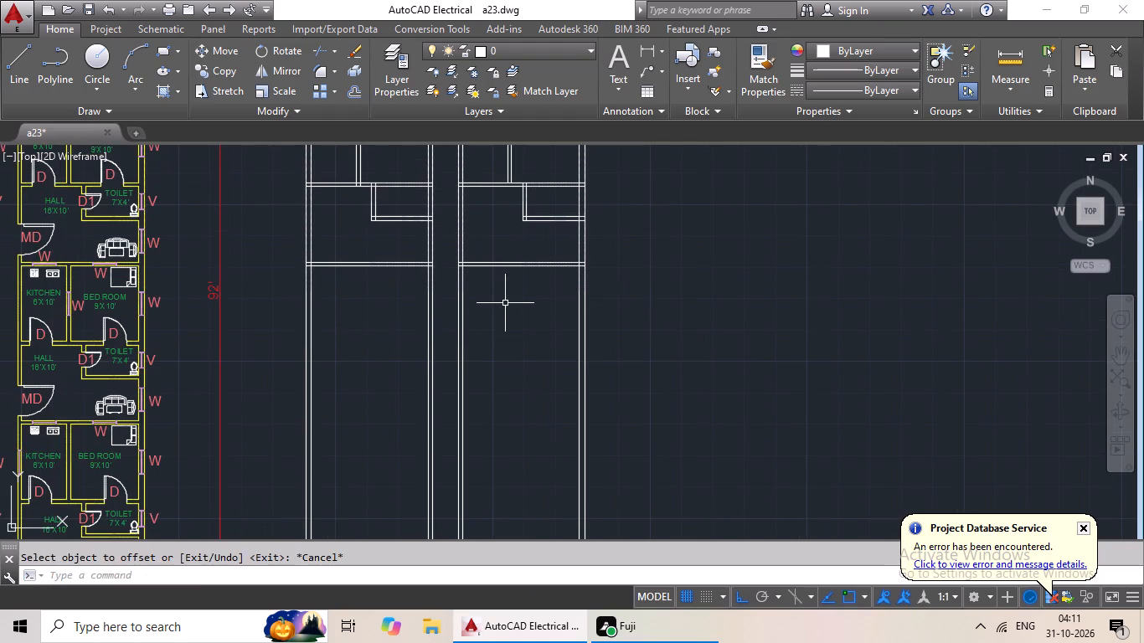
key("Escape")
Offset the inner face of the right strip's outer wall 9' inward to start the bedroom partition.
key("o")
key("Return")
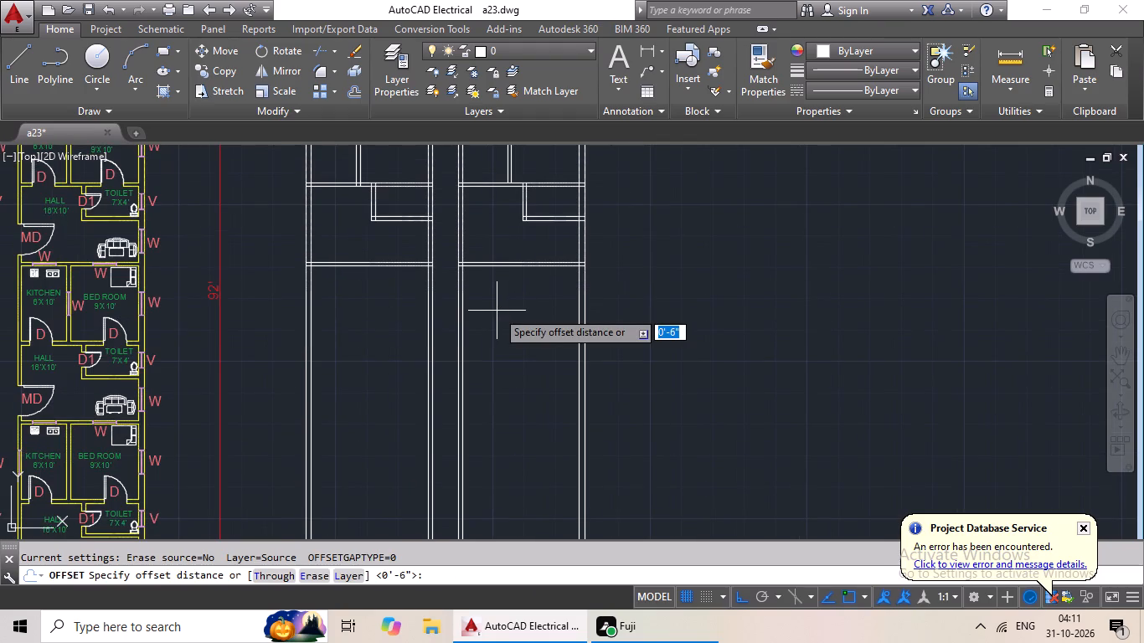
type("9'")
key("Return")
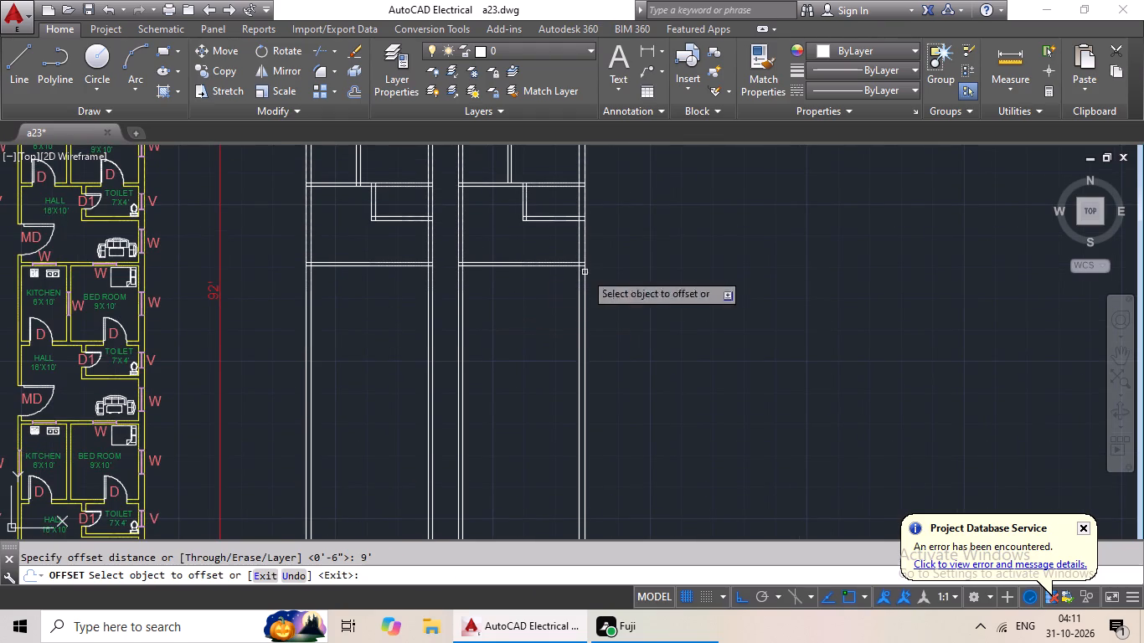
left_click_drag(580, 289, 523, 309)
left_click(521, 309)
left_click(521, 309)
key("Escape")
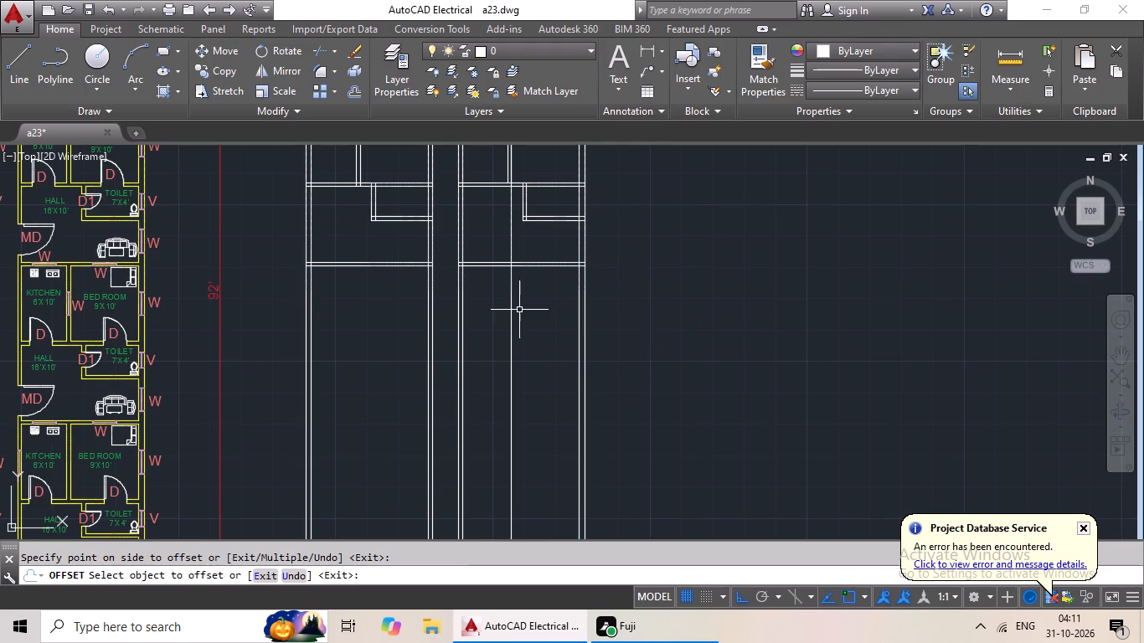
key("Escape")
key("Escape")
Offset the new vertical partition line 6" to the left to form the wall thickness.
key("o")
key("Return")
type("6\"")
key("Return")
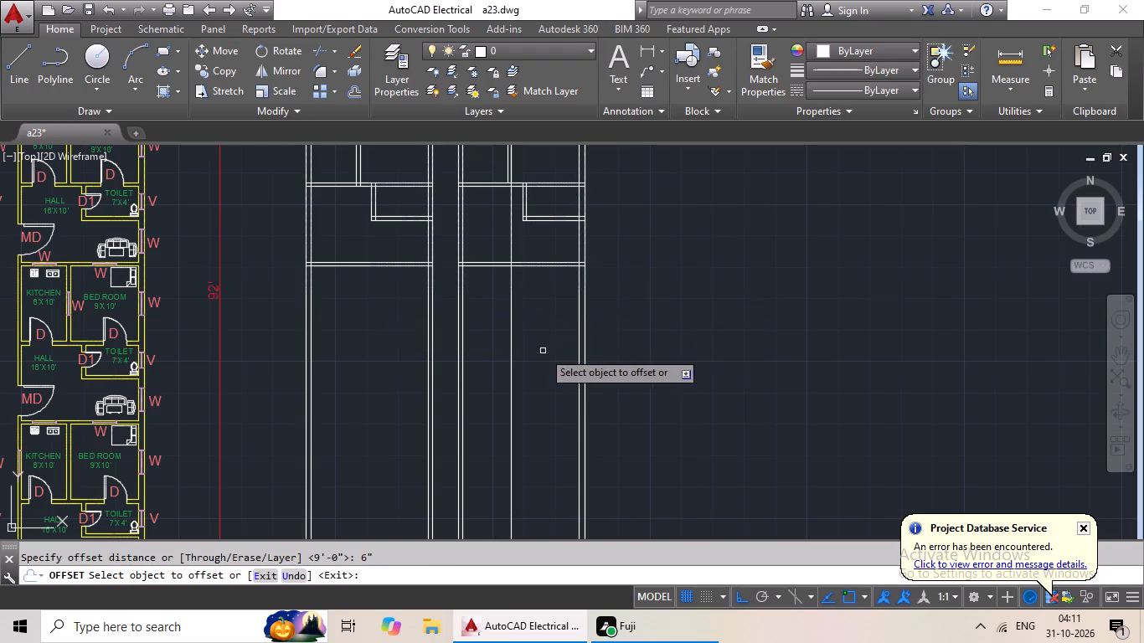
left_click_drag(513, 355, 505, 364)
left_click(475, 369)
key("Escape")
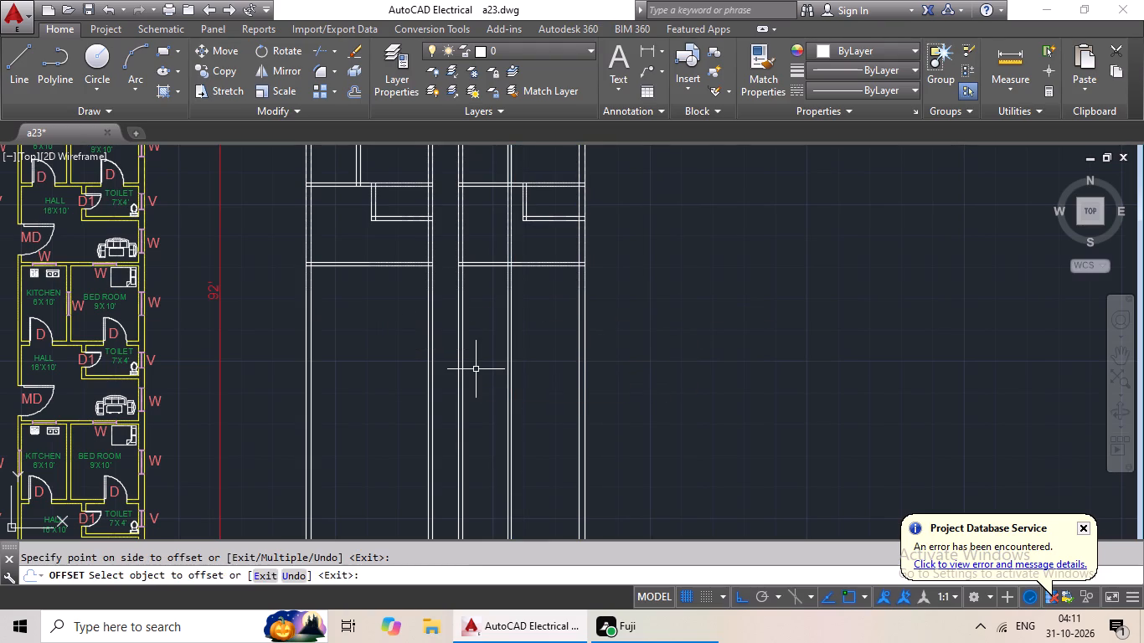
key("Escape")
Trim the vertical partition lines where they run through the hall above the new cross wall in the right strip.
type("tr")
key("space")
key("space")
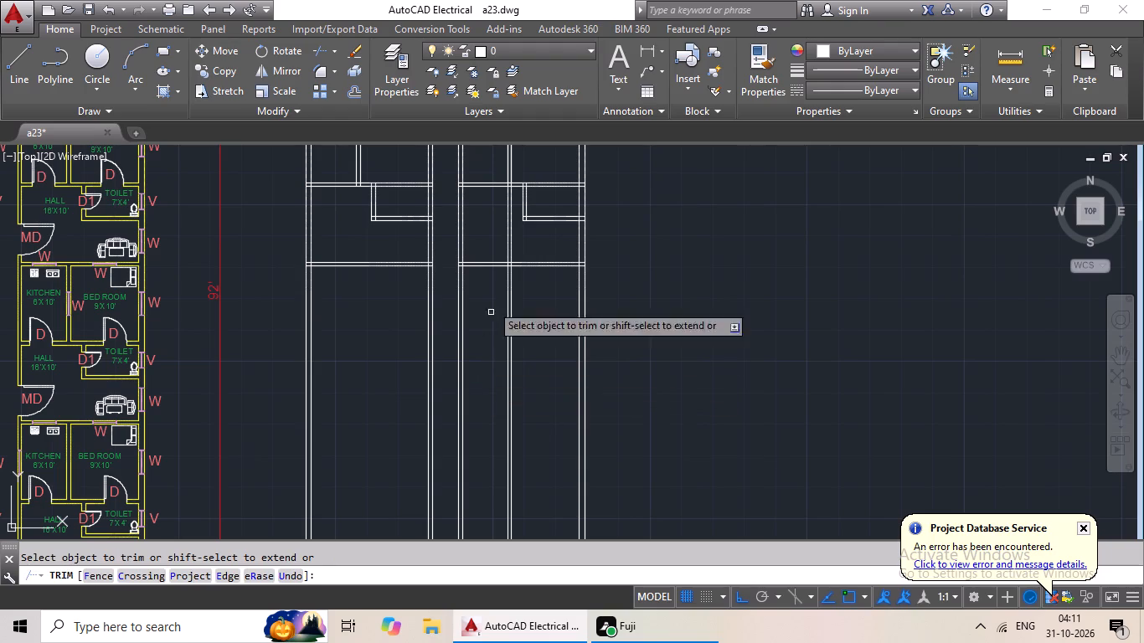
scroll(517, 208, "up", 4)
scroll(486, 280, "down", 3)
left_click_drag(518, 319, 480, 330)
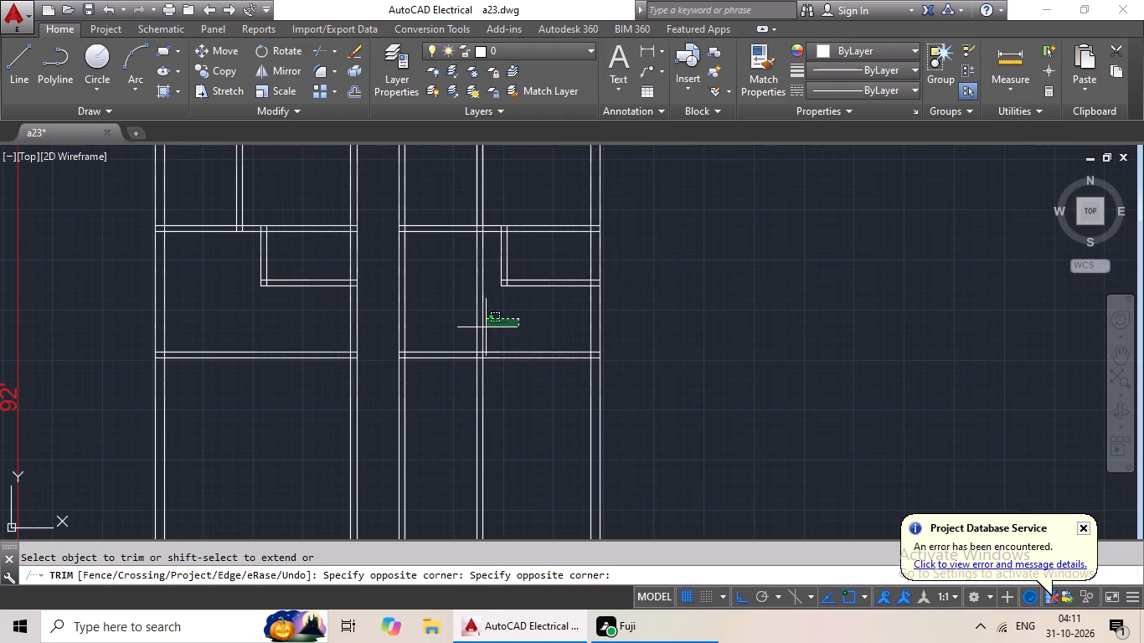
left_click_drag(480, 330, 456, 339)
middle_click_drag(491, 404, 487, 305)
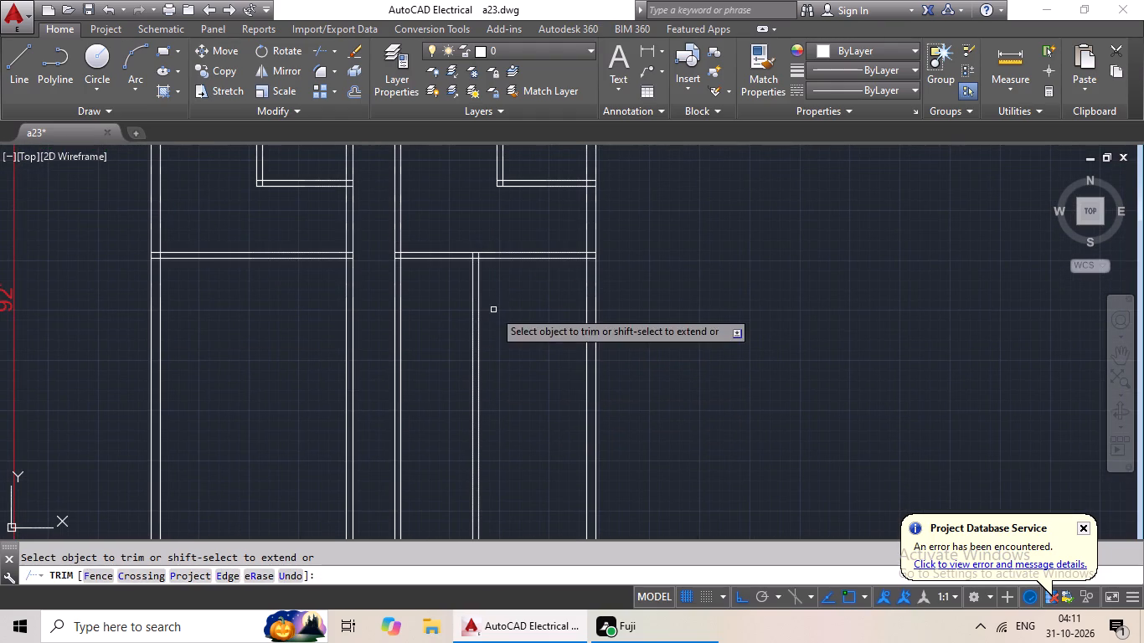
key("Escape")
key("Escape")
Offset the lower line of the right strip's new cross wall 10' downward.
key("o")
key("Return")
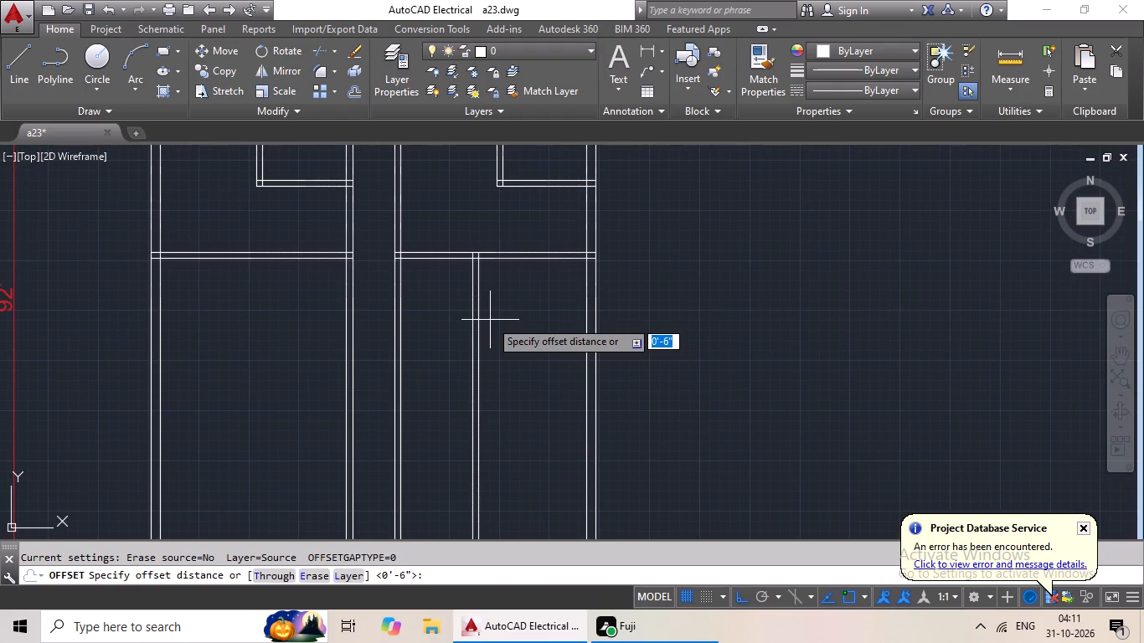
type("10'")
key("Return")
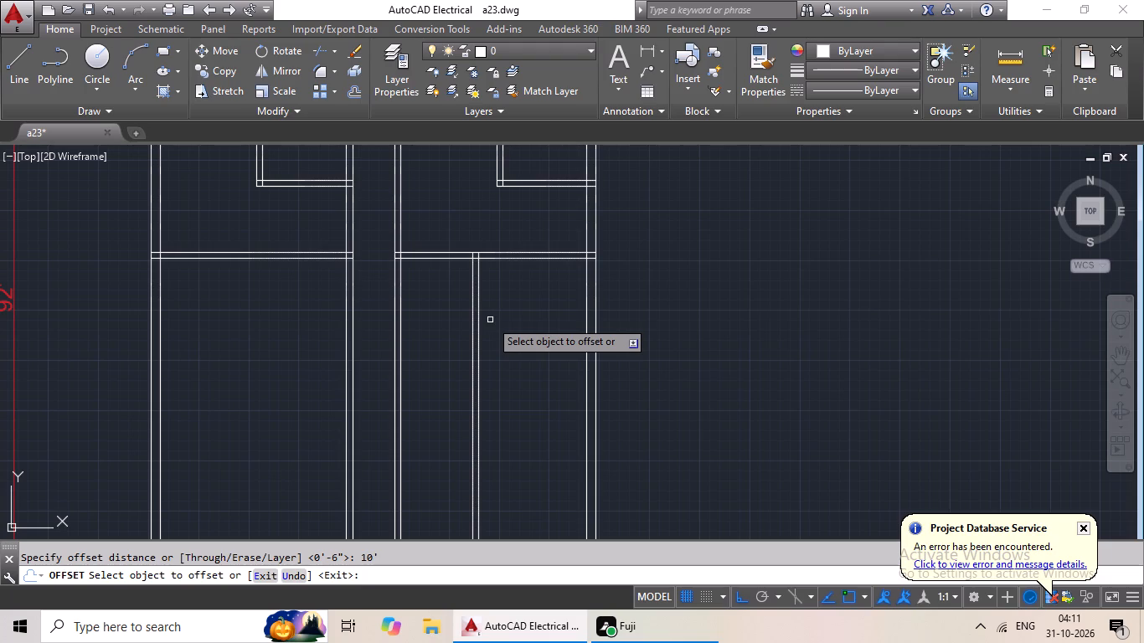
left_click_drag(536, 257, 543, 291)
left_click(560, 349)
key("Escape")
key("Escape")
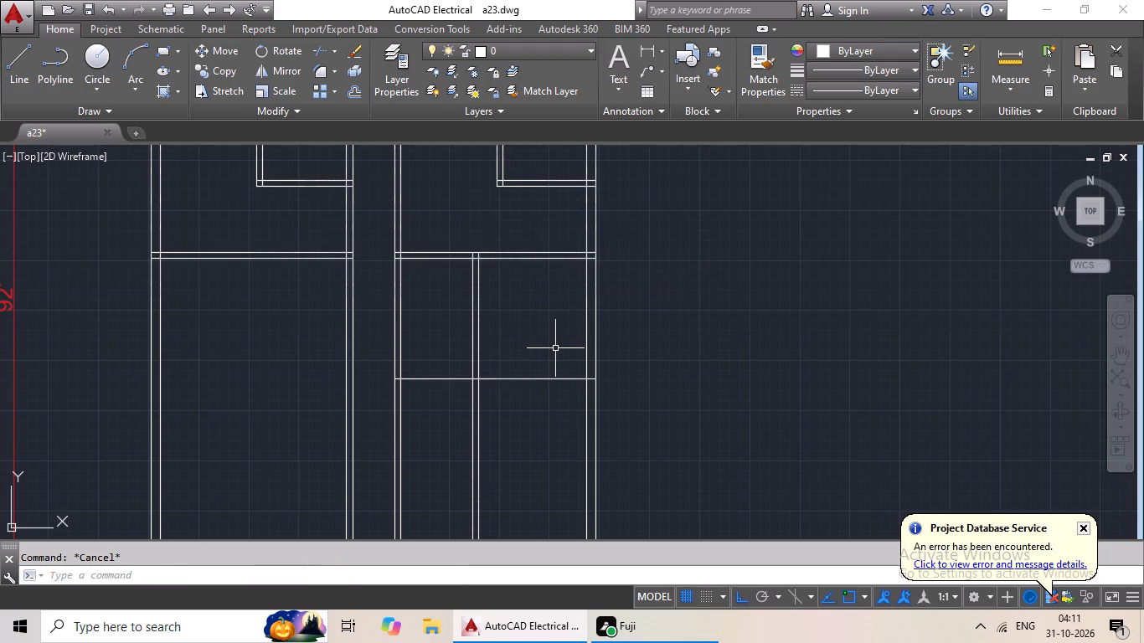
Offset the right strip's new horizontal line 6" downward to complete the wall below the kitchen and bedroom.
key("o")
key("Return")
type("6\"")
key("Return")
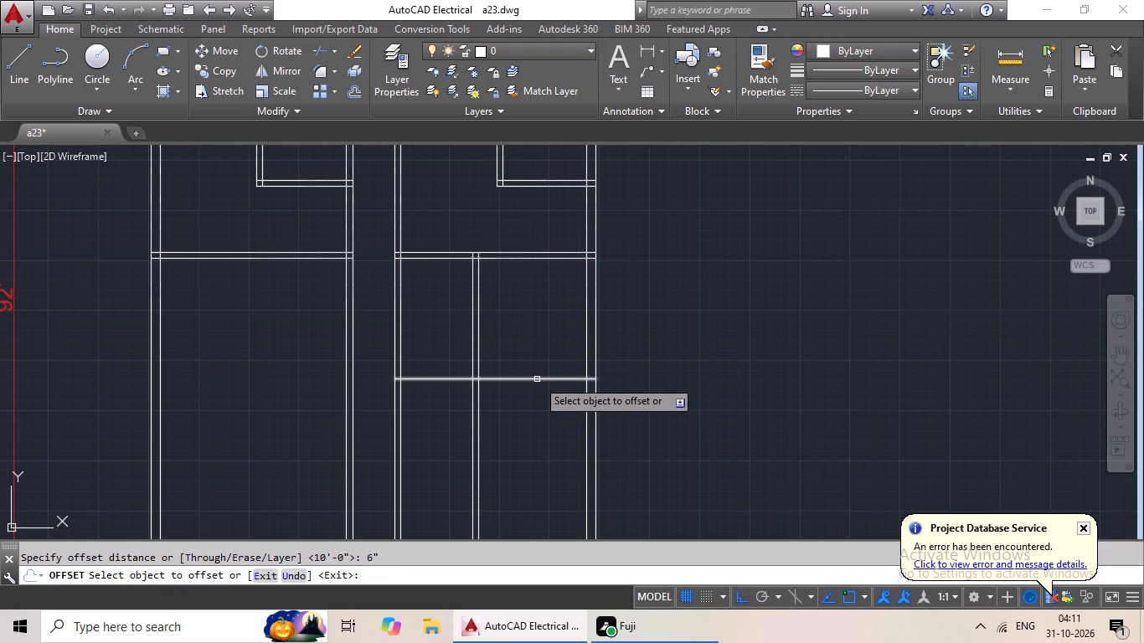
left_click_drag(537, 379, 537, 407)
left_click(537, 409)
scroll(586, 383, "down", 2)
middle_click_drag(565, 417, 568, 303)
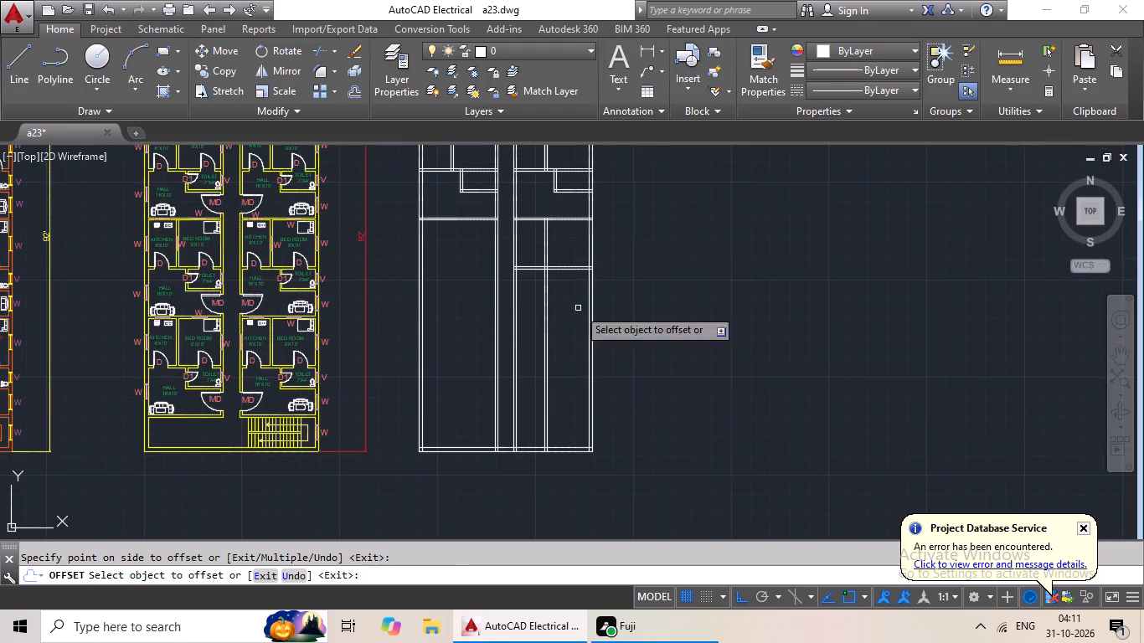
key("Escape")
Trim the vertical partition lines below the right strip's lowest new cross wall.
type("tr")
key("space")
key("space")
scroll(541, 324, "up", 3)
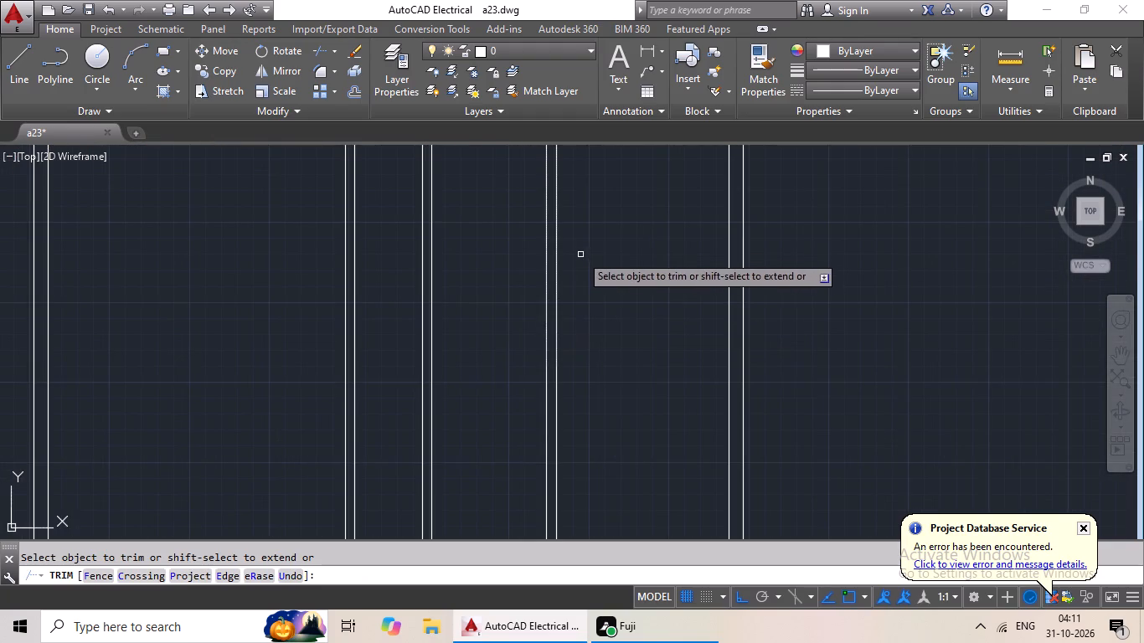
scroll(581, 258, "down", 2)
left_click_drag(592, 260, 537, 430)
scroll(580, 220, "up", 1)
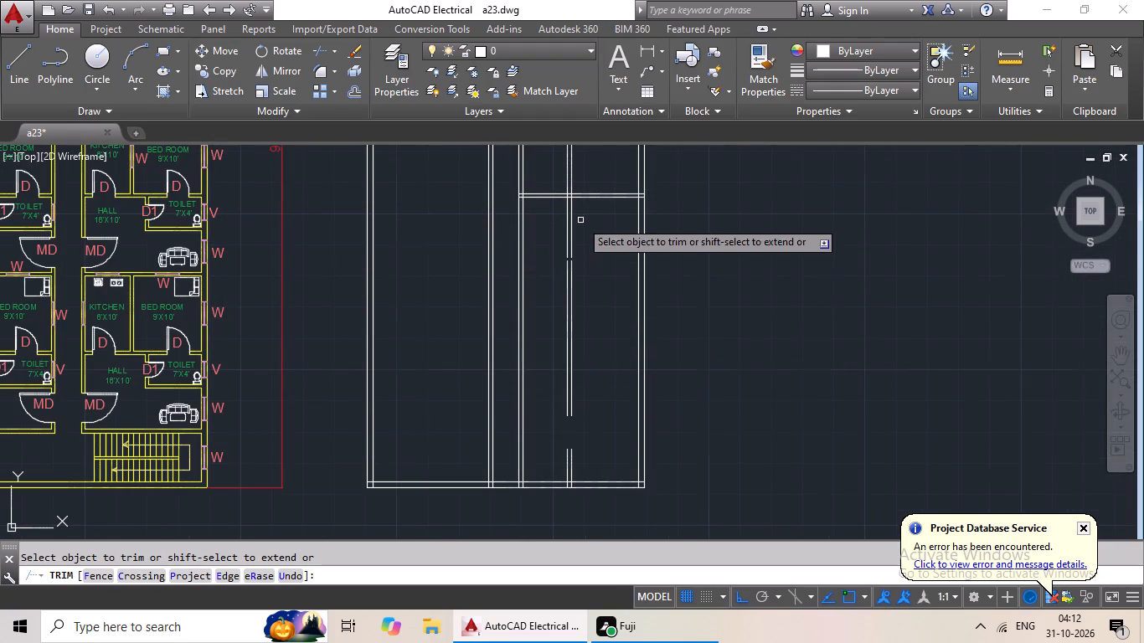
scroll(580, 220, "up", 1)
left_click_drag(585, 170, 505, 382)
scroll(569, 355, "down", 2)
middle_click_drag(580, 375, 580, 374)
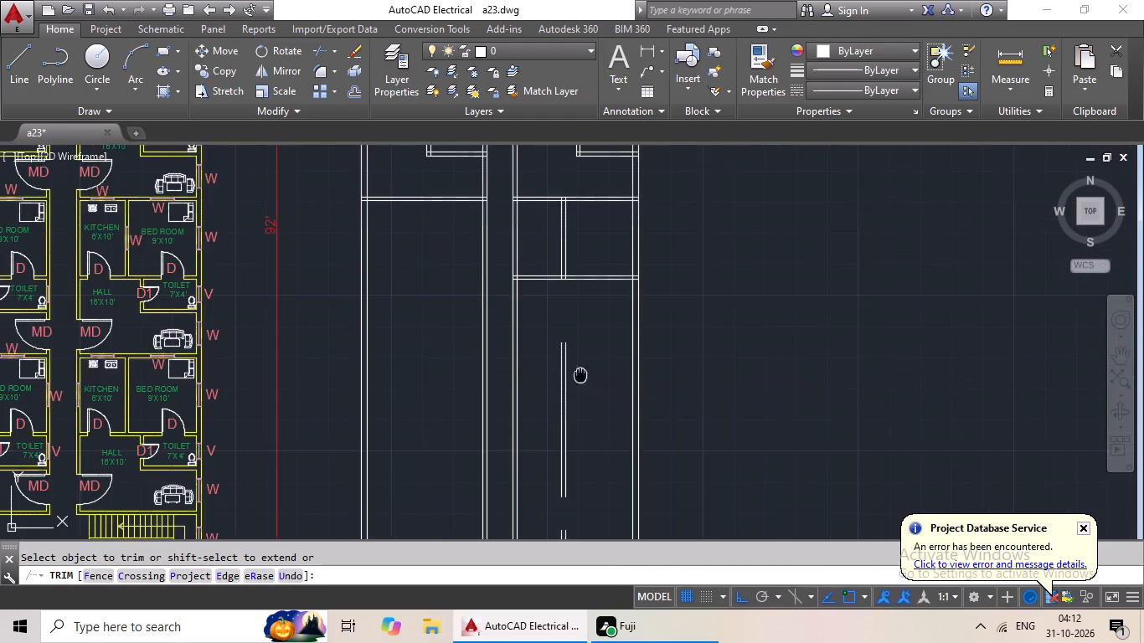
middle_click_drag(580, 374, 572, 244)
key("Escape")
key("Escape")
Delete the leftover vertical partition pieces in the lower part of the right strip.
left_click_drag(588, 255, 517, 343)
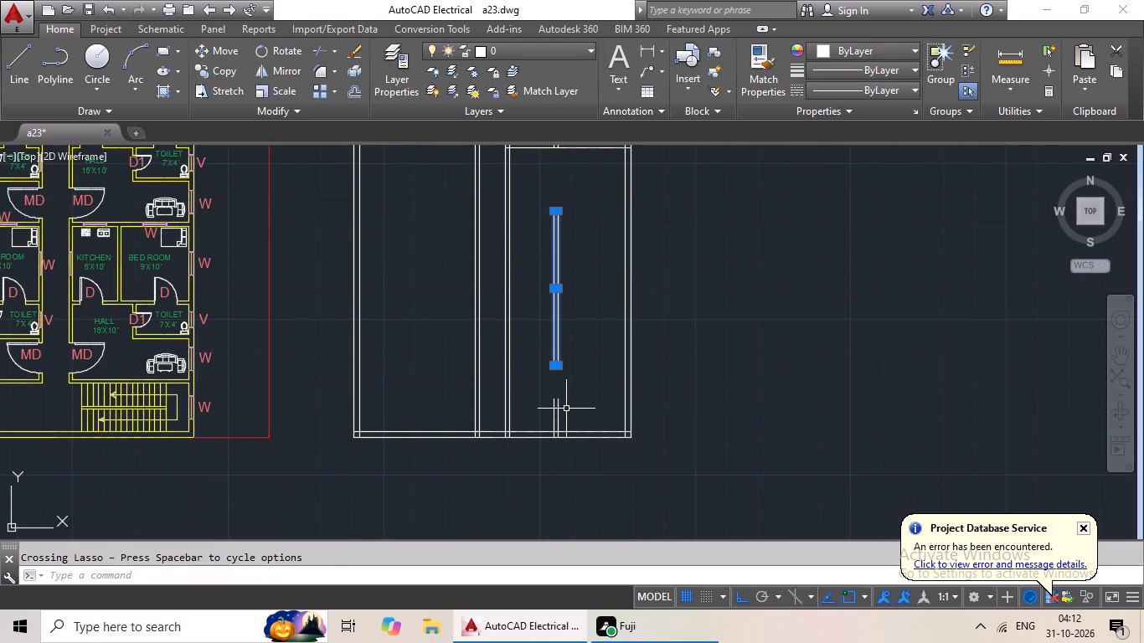
scroll(559, 424, "up", 2)
left_click_drag(587, 378, 513, 430)
key("Delete")
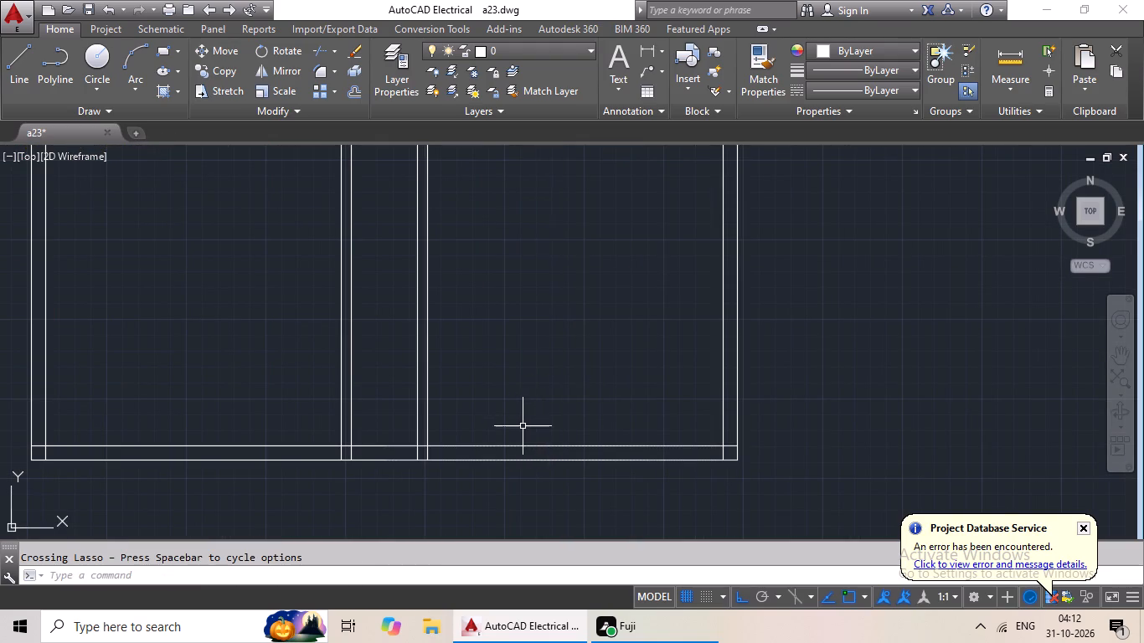
Add the multiline text label "SECOND FLOOR PLAN" in empty space beside the new wall outline, 1'-4" high and magenta.
scroll(593, 403, "down", 5)
middle_click_drag(595, 383, 572, 465)
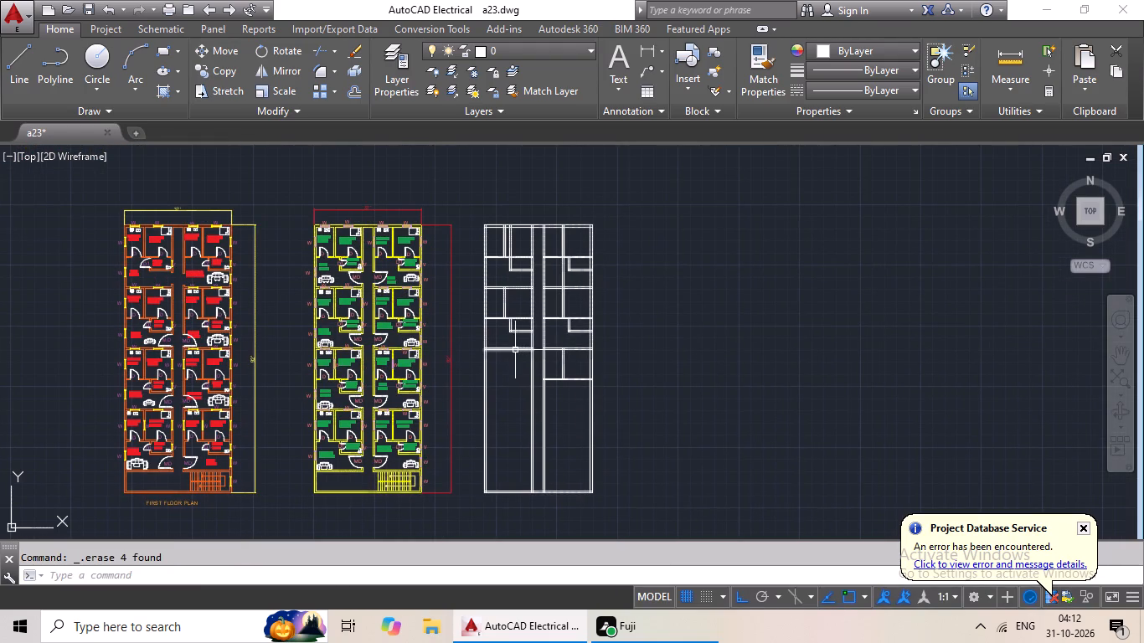
left_click(614, 74)
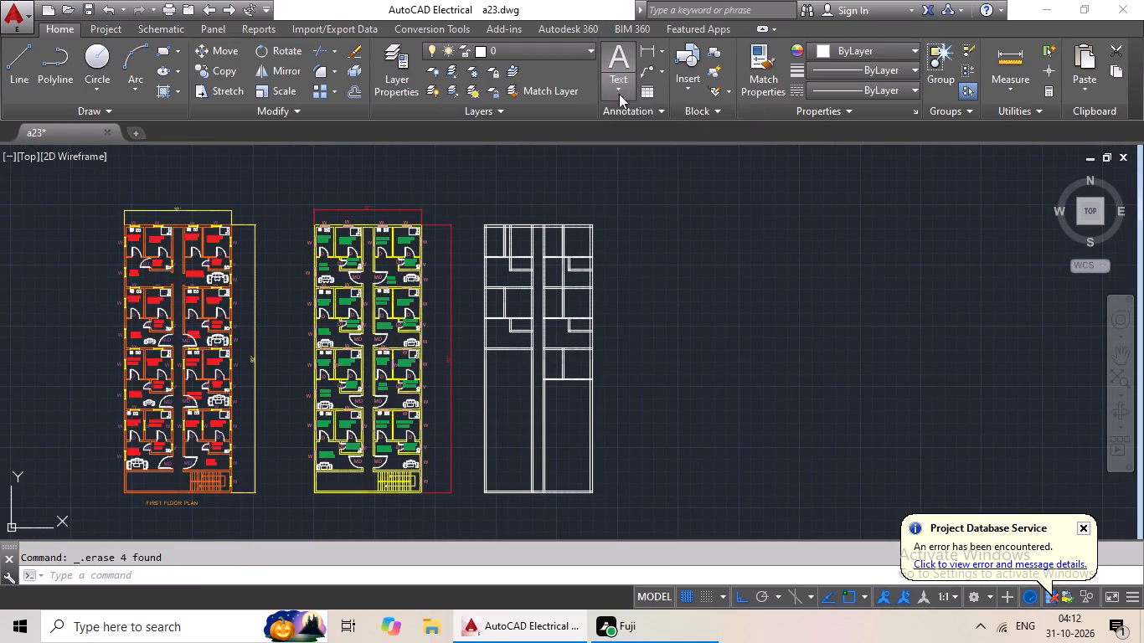
left_click(644, 123)
scroll(696, 260, "down", 2)
middle_click_drag(685, 266, 680, 270)
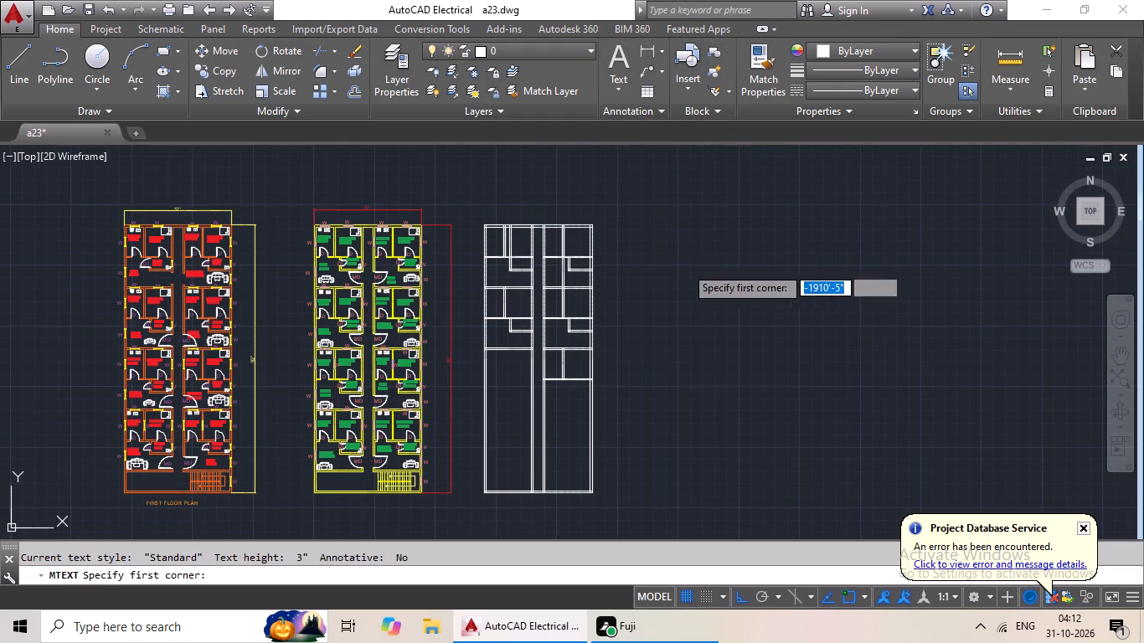
middle_click_drag(680, 270, 580, 282)
left_click_drag(588, 267, 634, 291)
left_click(858, 340)
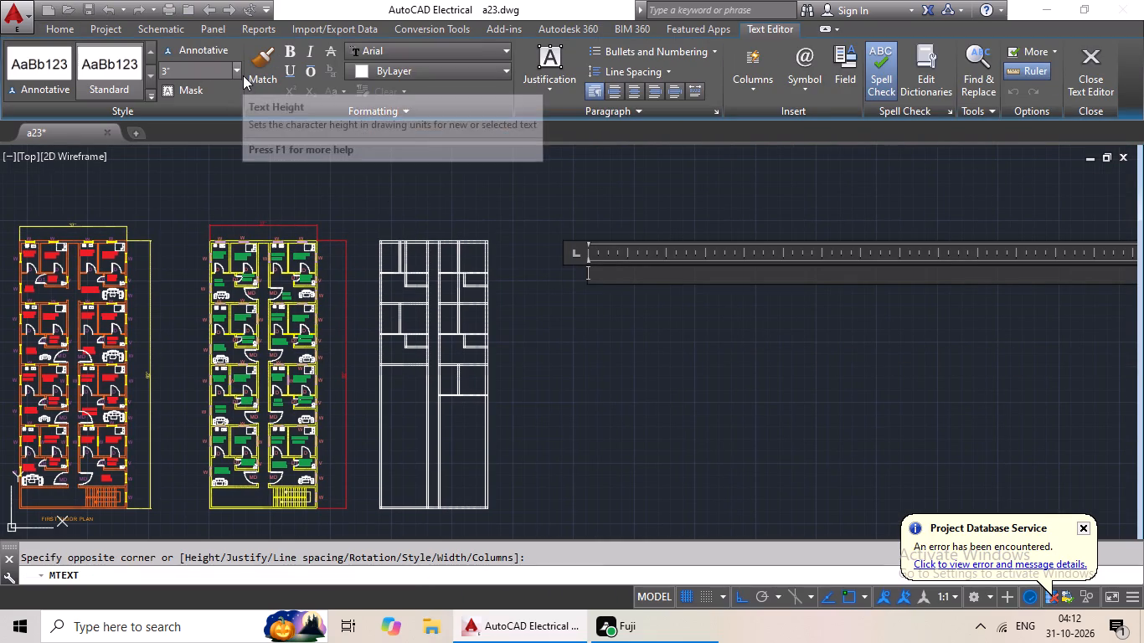
left_click(243, 69)
left_click(237, 74)
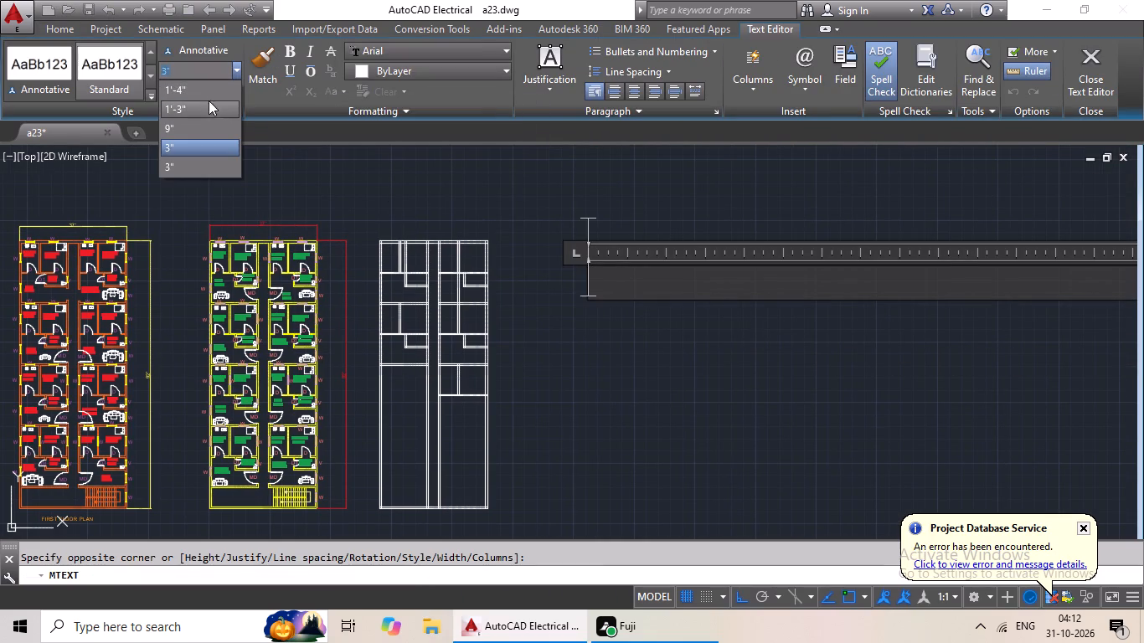
left_click(207, 93)
left_click(400, 66)
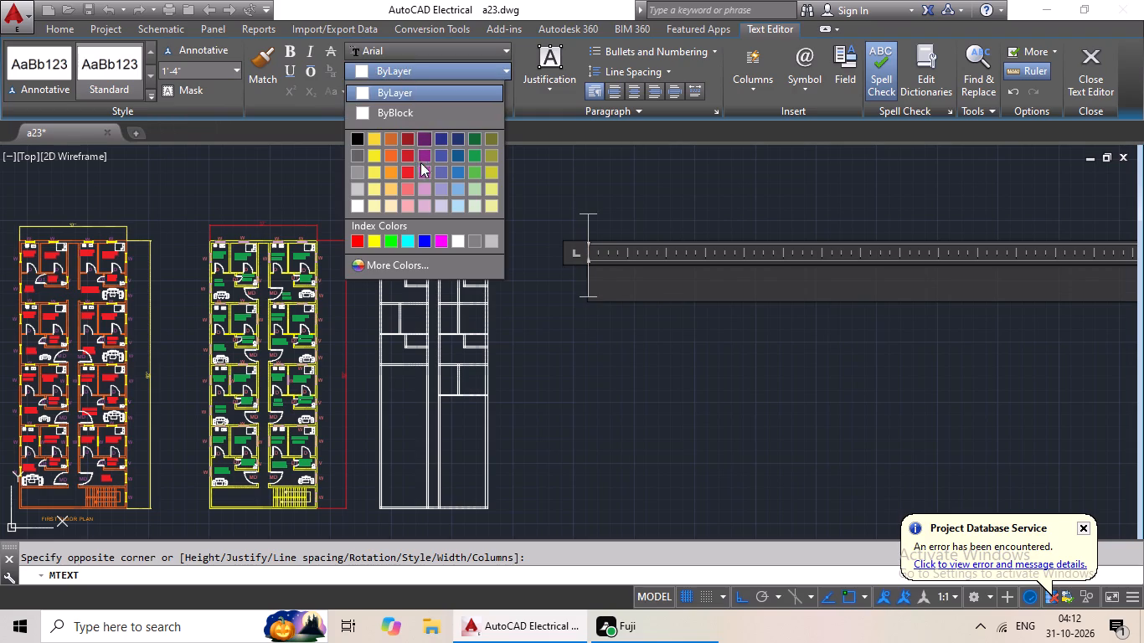
left_click(441, 236)
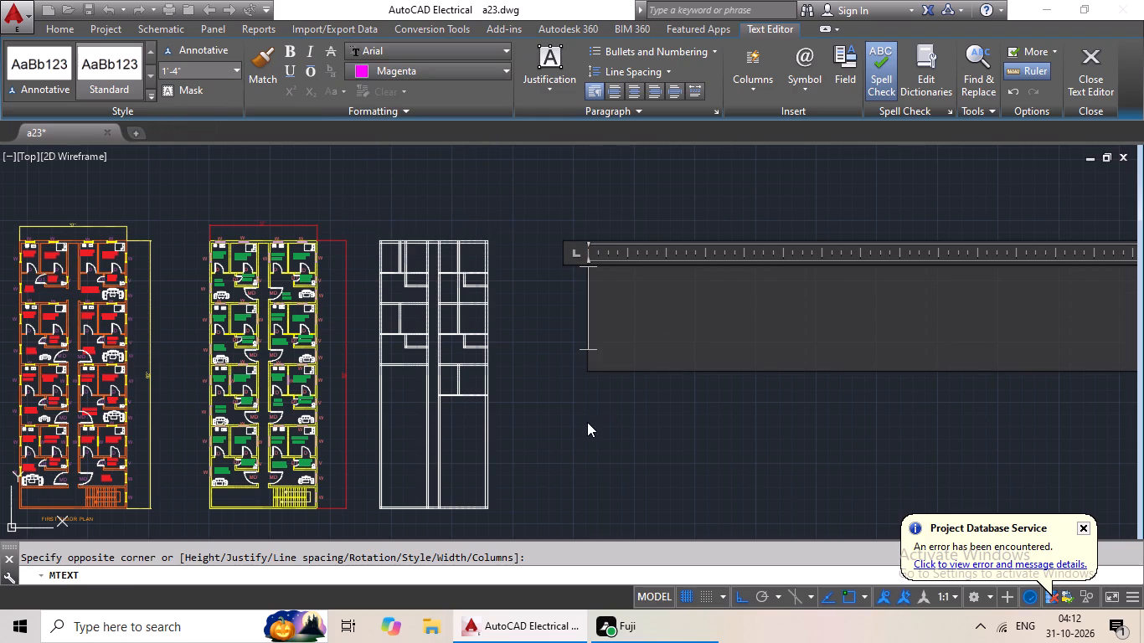
type("SECOND")
key("space")
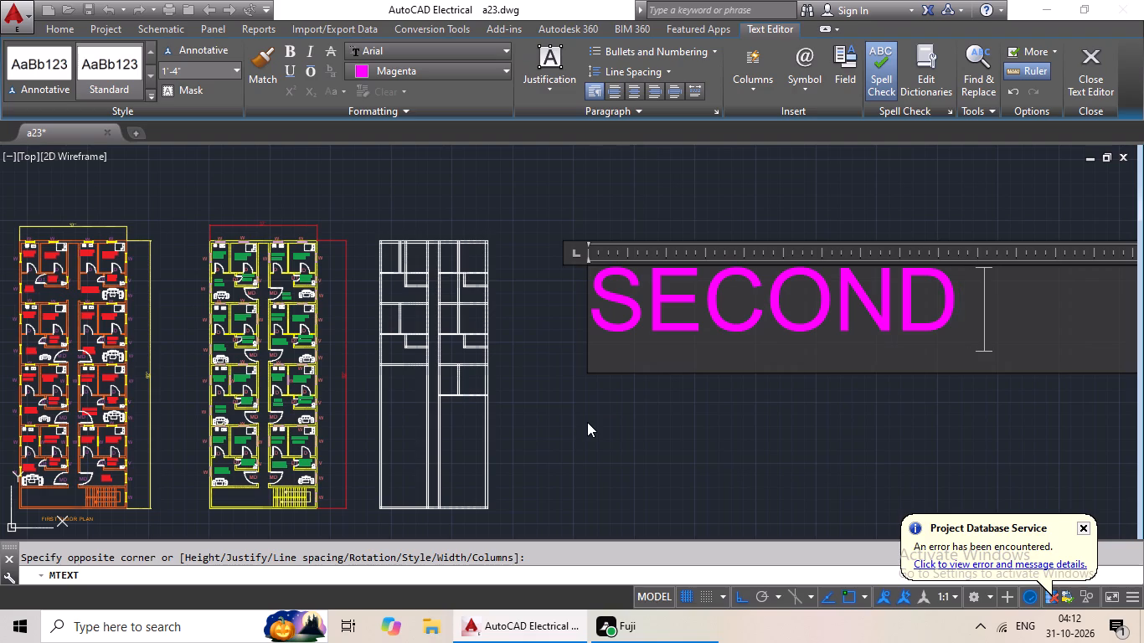
type("FLOOR")
key("space")
type("PLAN")
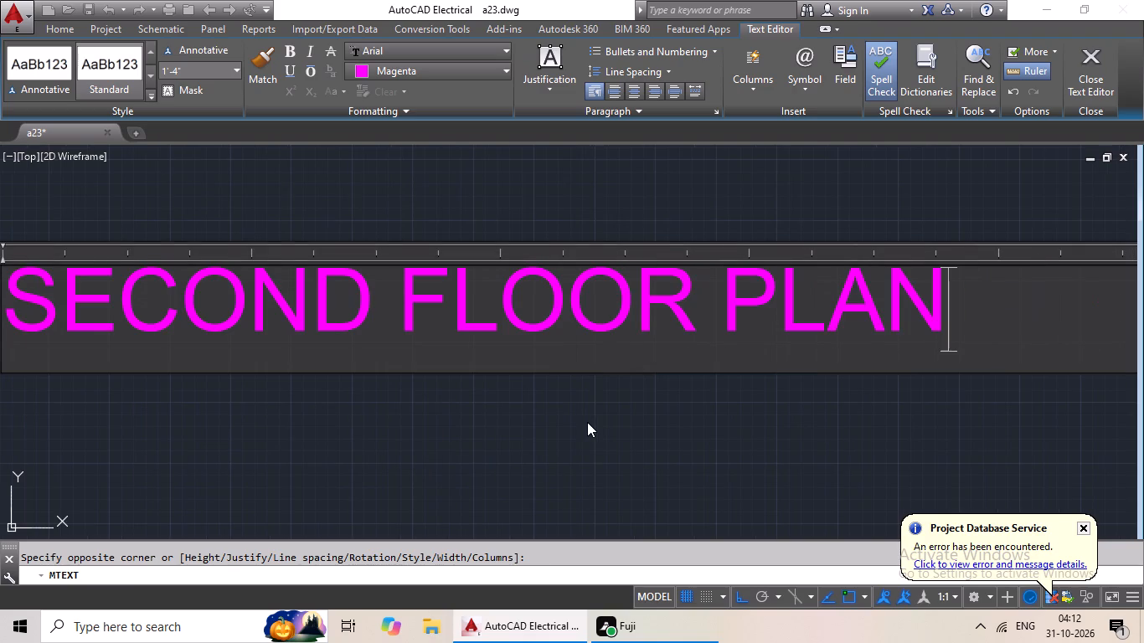
left_click(558, 419)
Copy the SECOND FLOOR PLAN label and paste it centrally beneath the yellow middle plan.
scroll(518, 387, "down", 2)
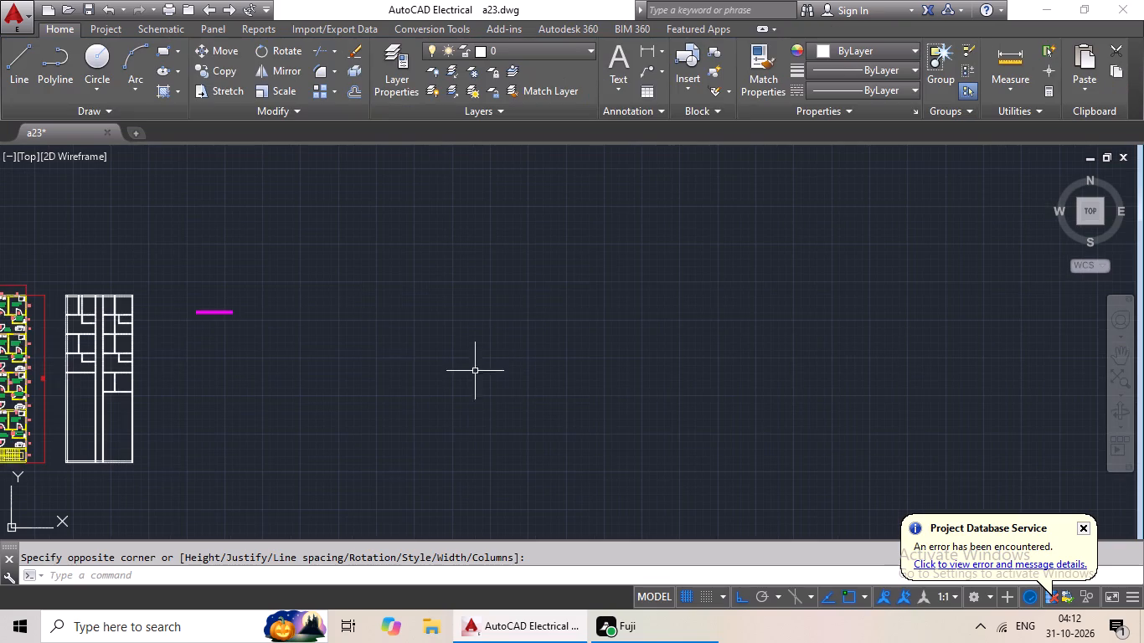
scroll(156, 332, "up", 2)
middle_click_drag(239, 324, 261, 391)
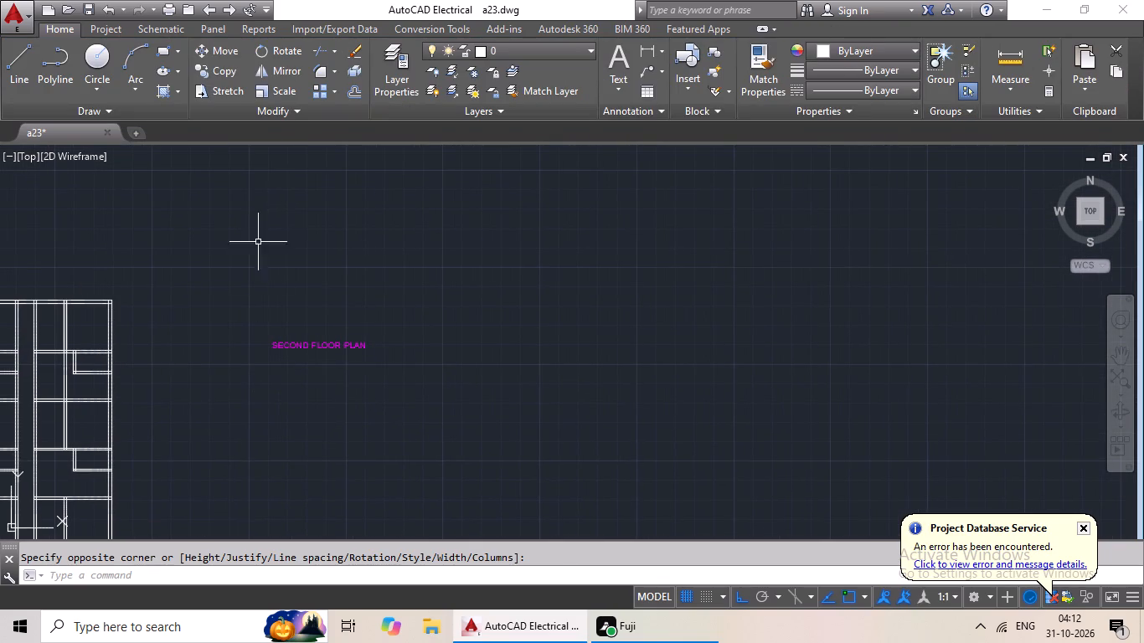
scroll(301, 358, "up", 3)
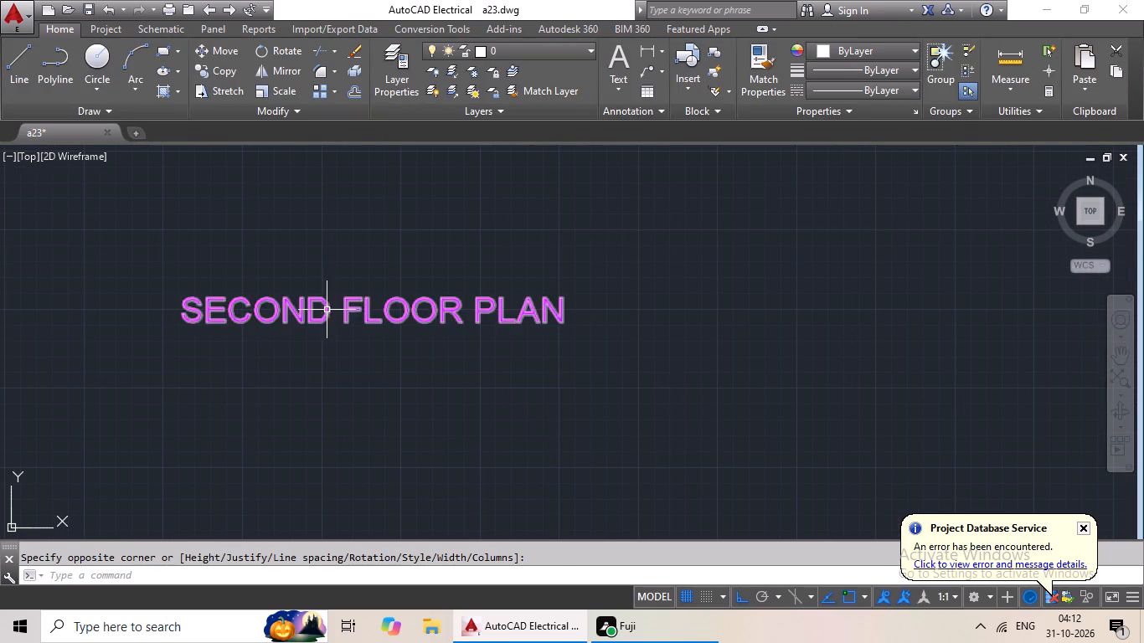
left_click(327, 310)
key("ctrl+c")
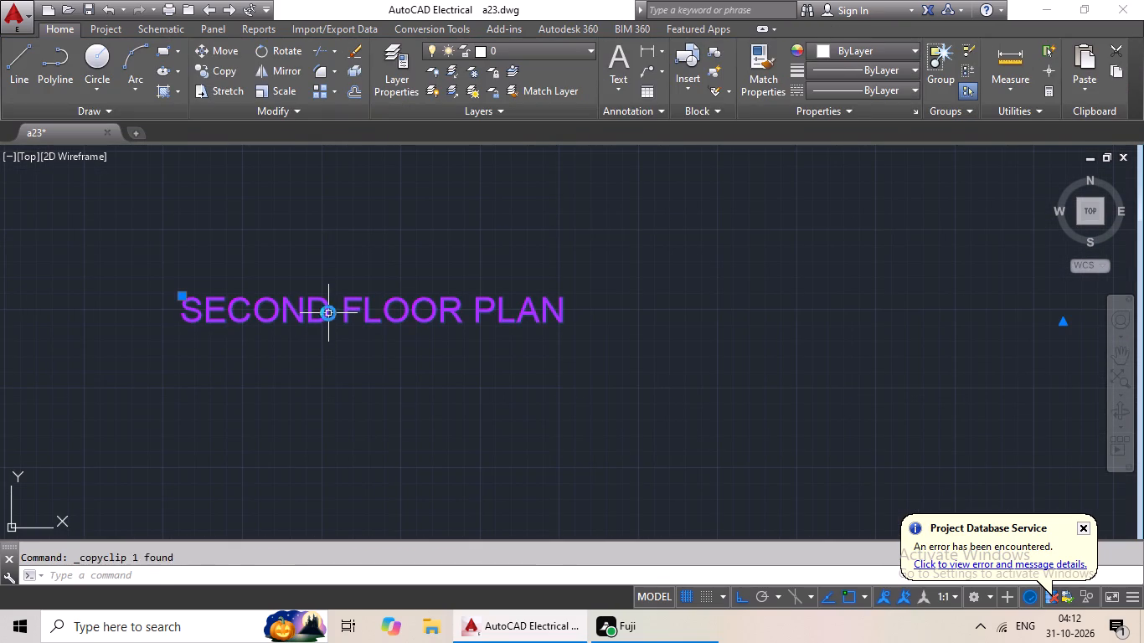
key("ctrl+v")
scroll(331, 367, "down", 2, "ctrl")
middle_click_drag(310, 437, 453, 187)
scroll(461, 273, "down", 2)
middle_click_drag(411, 420, 533, 298)
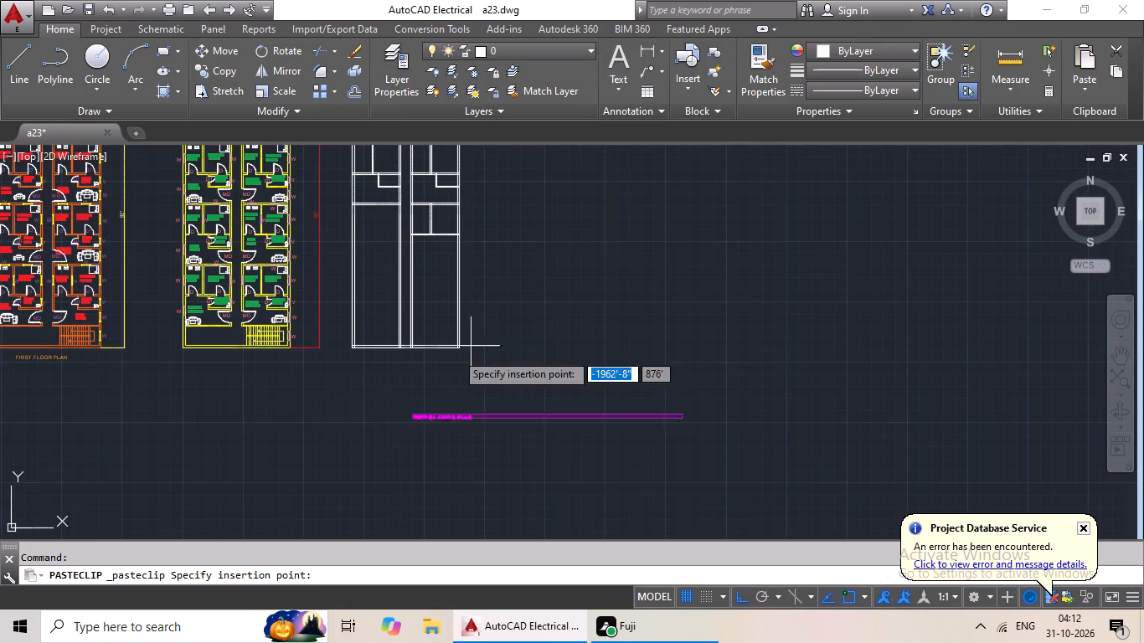
scroll(220, 376, "up", 3)
scroll(224, 358, "down", 1)
scroll(112, 356, "down", 1)
middle_click_drag(204, 373, 234, 373)
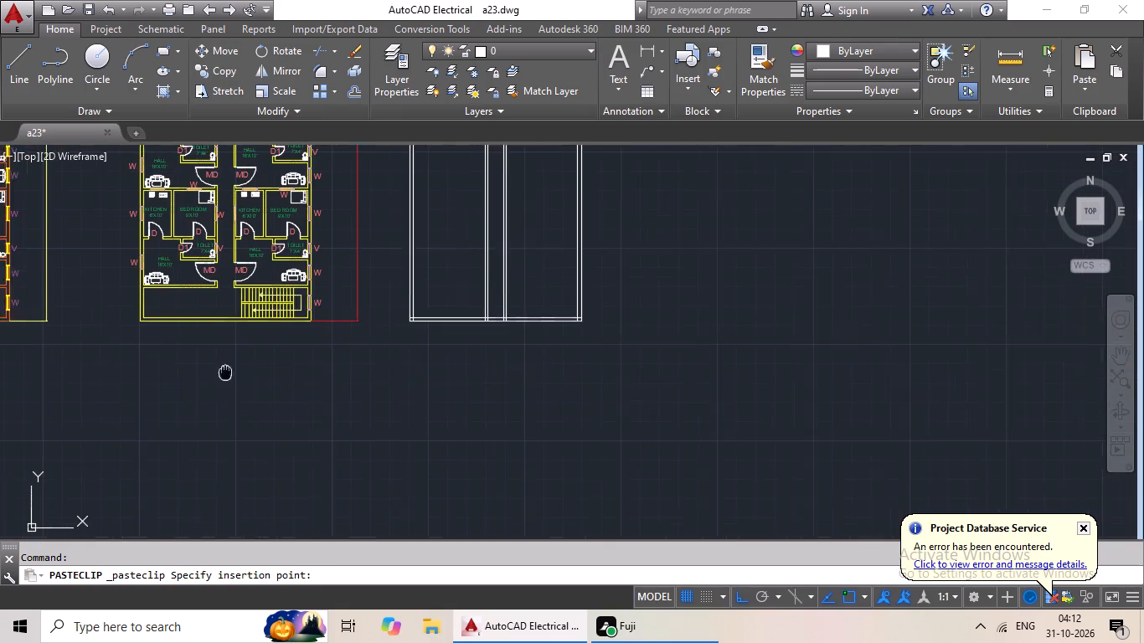
middle_click_drag(234, 373, 306, 373)
scroll(263, 343, "up", 4)
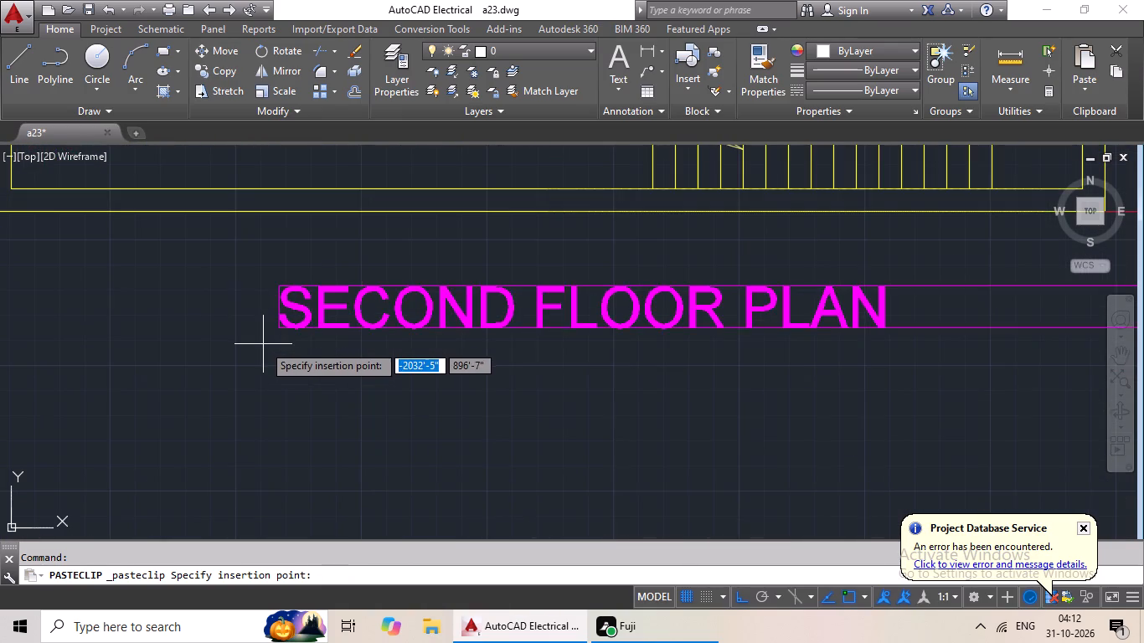
left_click(196, 370)
Delete the original SECOND FLOOR PLAN label beside the new wall outline.
scroll(387, 363, "down", 5)
middle_click_drag(554, 406, 441, 454)
scroll(540, 419, "down", 1)
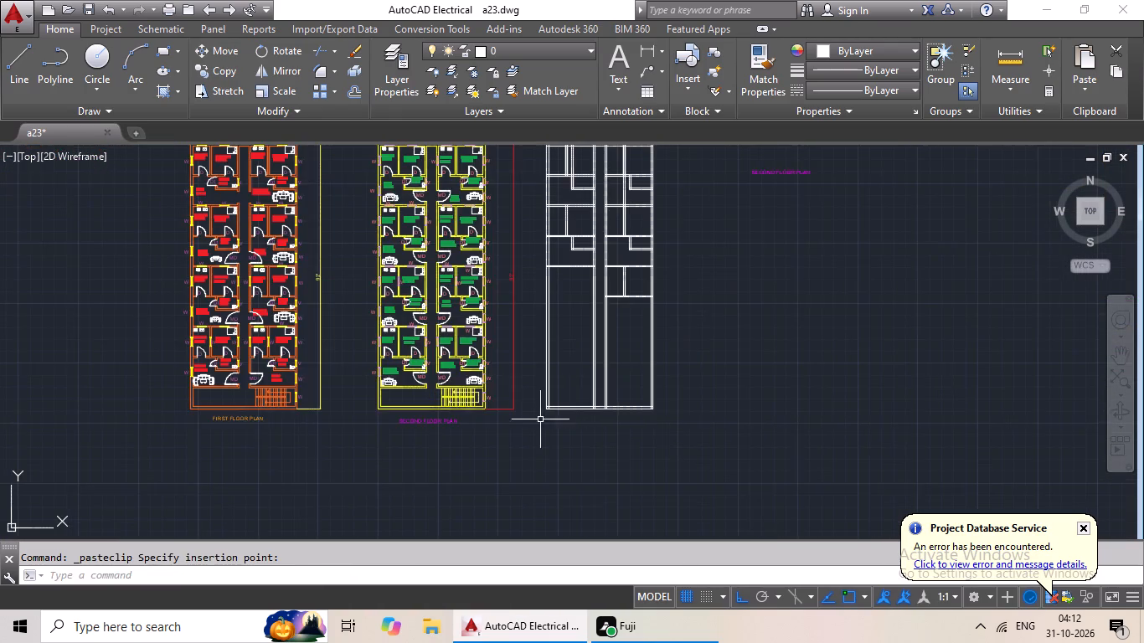
middle_click_drag(569, 359, 526, 445)
middle_click_drag(806, 338, 749, 381)
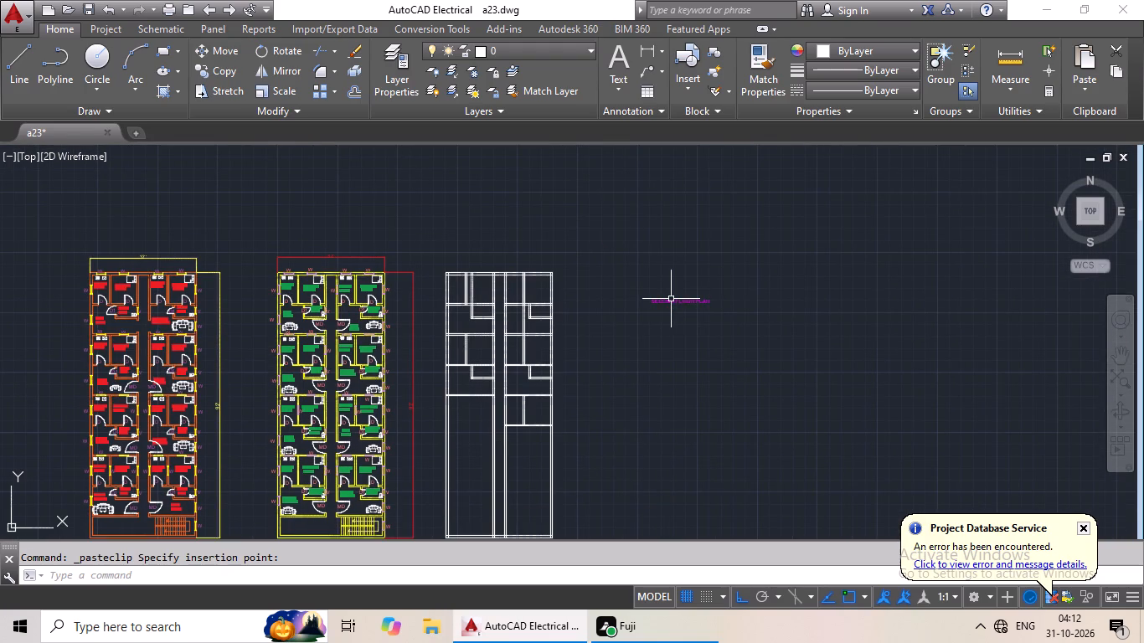
left_click(671, 301)
key("Delete")
Offset the inner line of the left strip's corridor-side wall 9' to the left, into the strip.
middle_click_drag(639, 378, 653, 281)
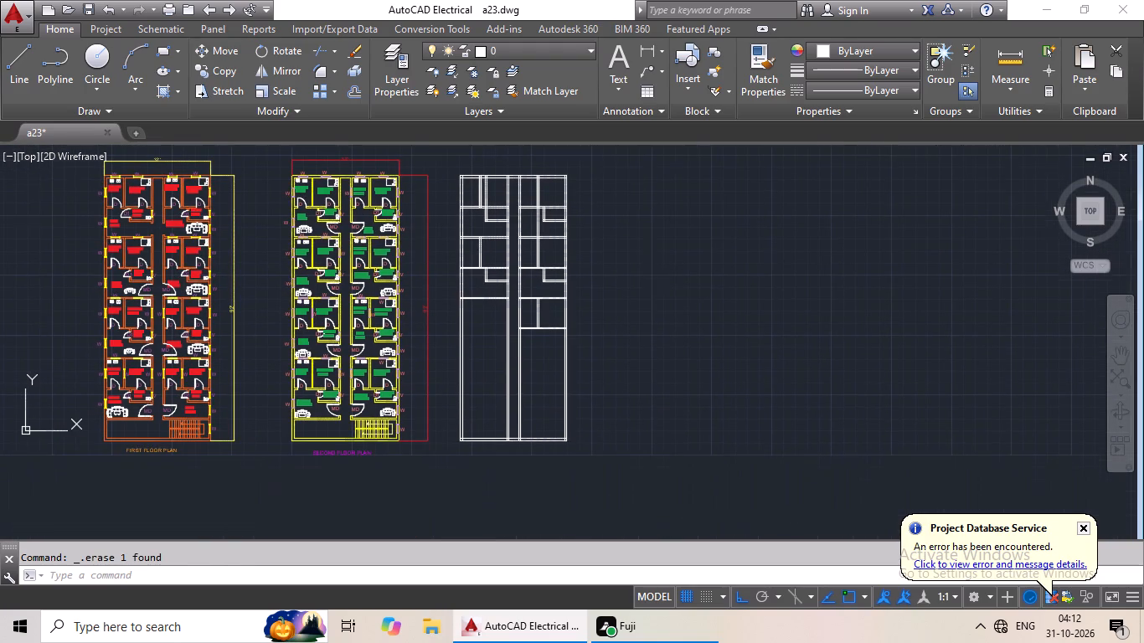
scroll(538, 384, "up", 3)
middle_click_drag(537, 385, 568, 459)
key("Escape")
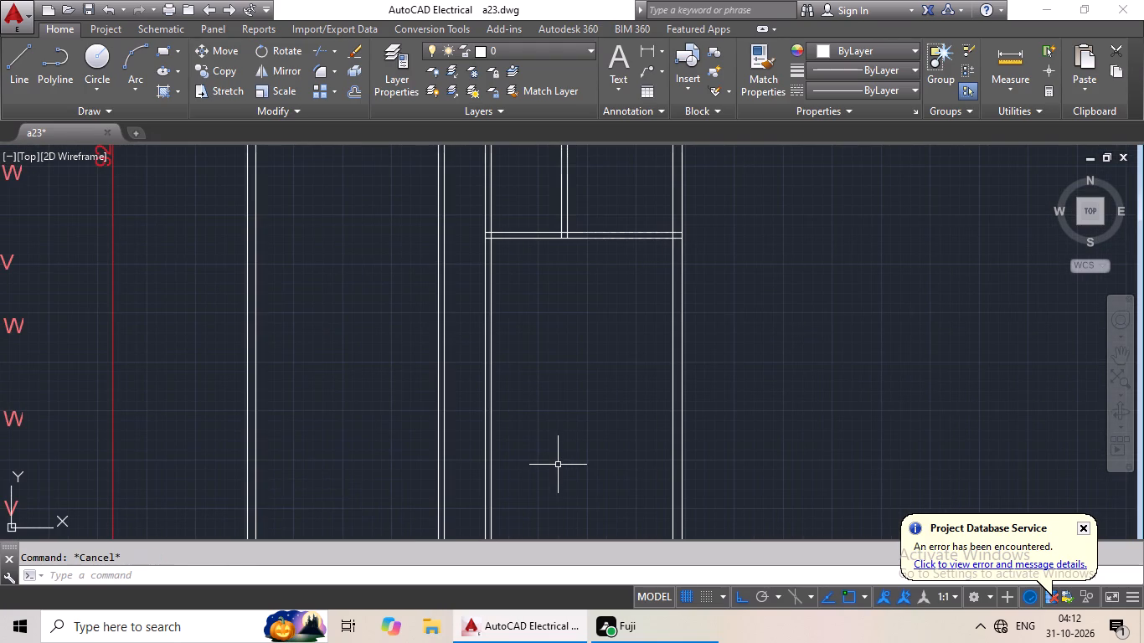
key("Escape")
key("o")
key("Return")
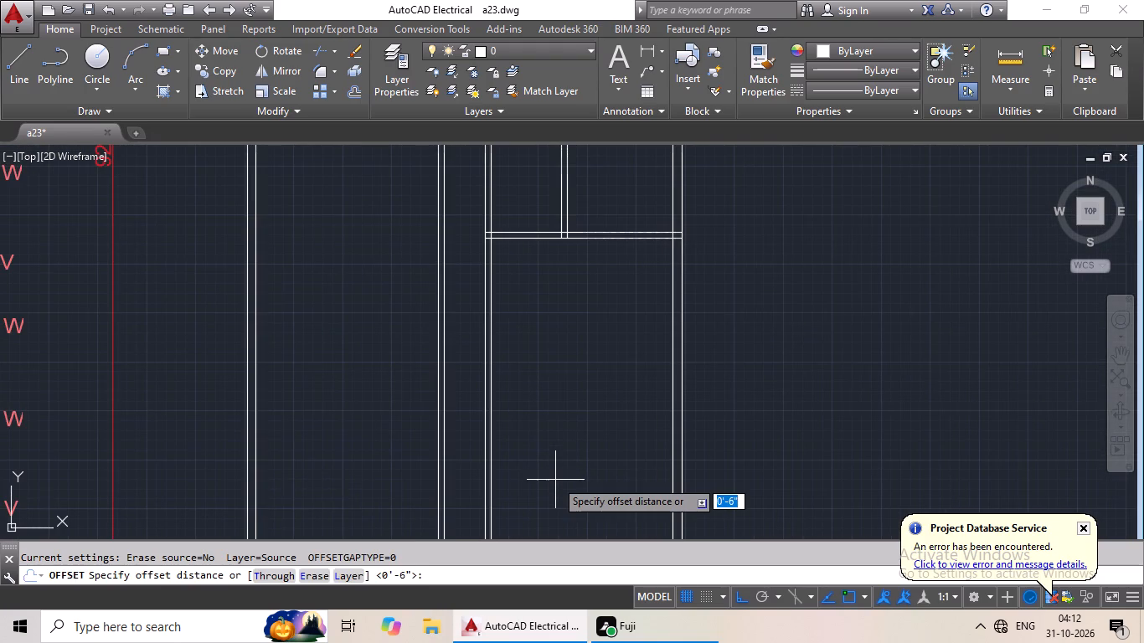
key("9")
key("apostrophe")
key("Return")
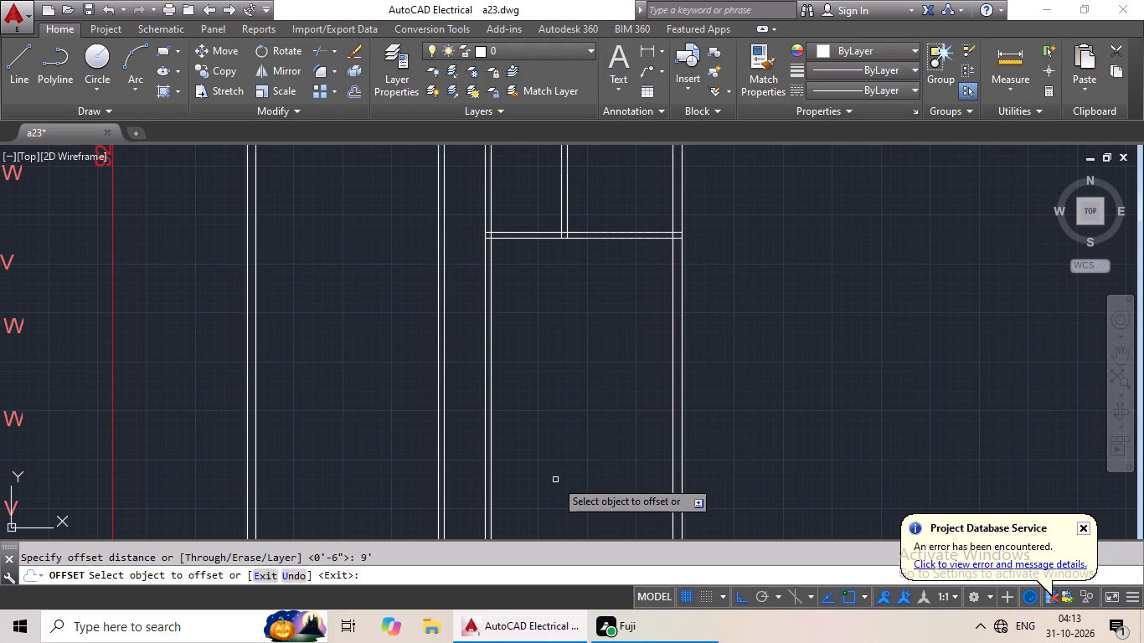
scroll(599, 309, "down", 2)
scroll(531, 243, "up", 4)
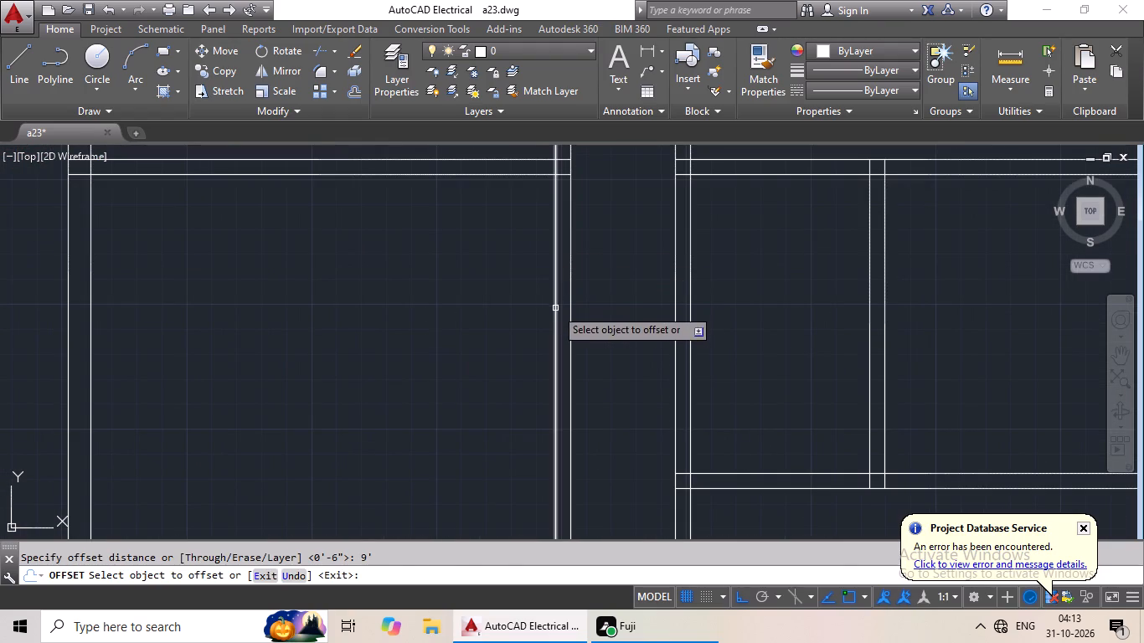
left_click_drag(555, 308, 517, 320)
left_click(458, 325)
scroll(482, 321, "down", 3)
middle_click_drag(479, 323, 475, 335)
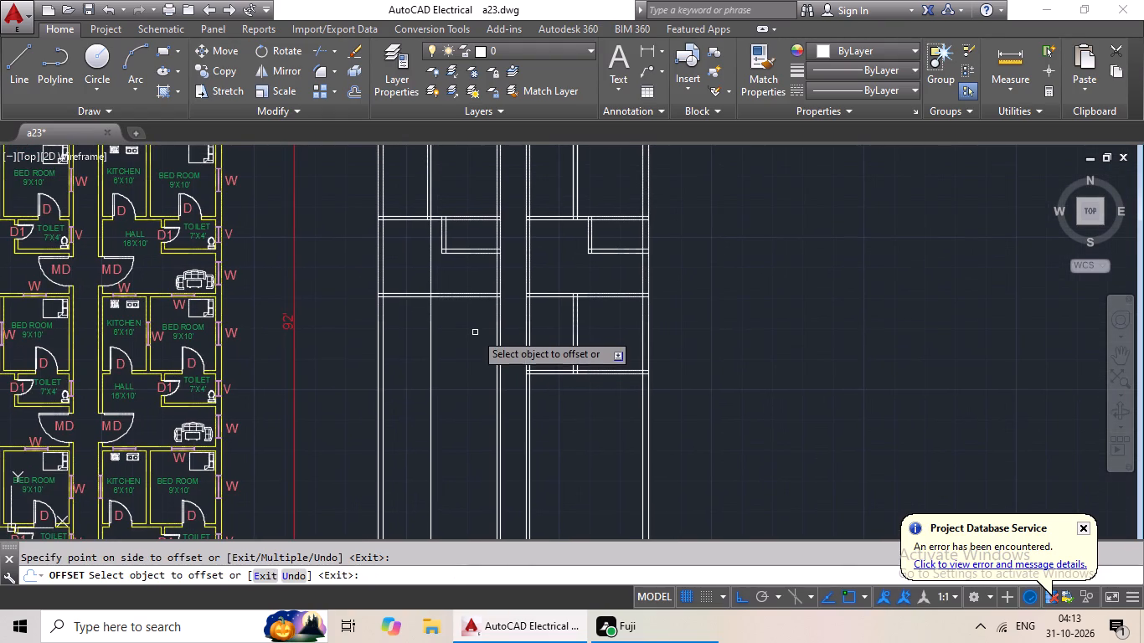
left_click(455, 338)
key("Escape")
key("Escape")
key("Escape")
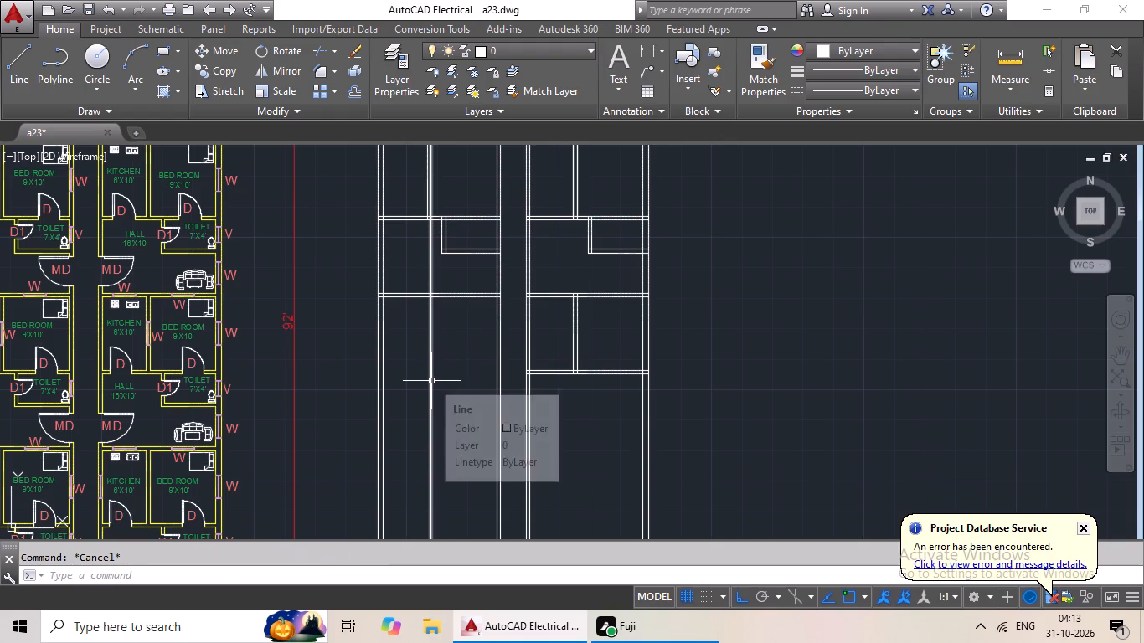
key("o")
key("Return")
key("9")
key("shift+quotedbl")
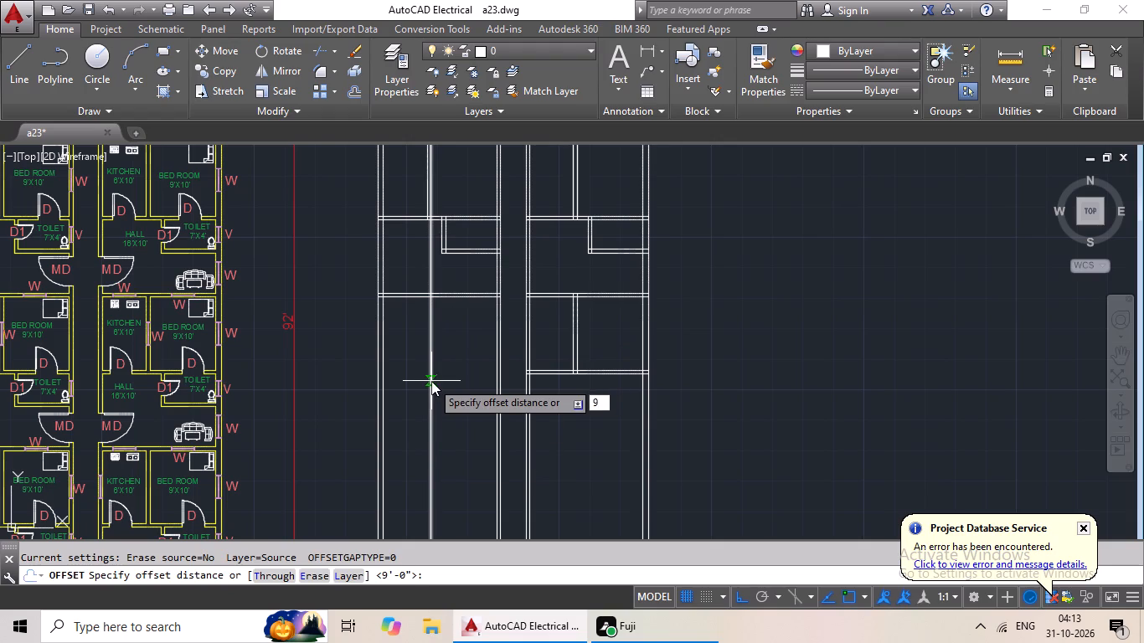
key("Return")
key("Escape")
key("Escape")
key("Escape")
Offset the left strip's new vertical line 6" to the left to complete the partition between kitchen and bedroom.
key("o")
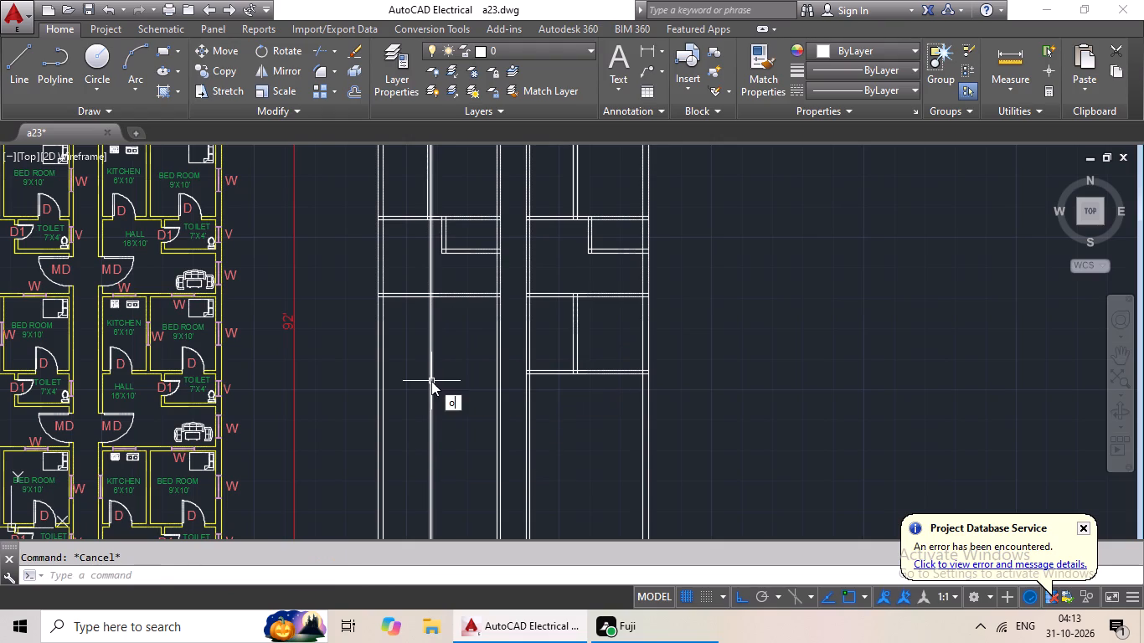
key("Return")
key("6")
key("shift+quotedbl")
key("Return")
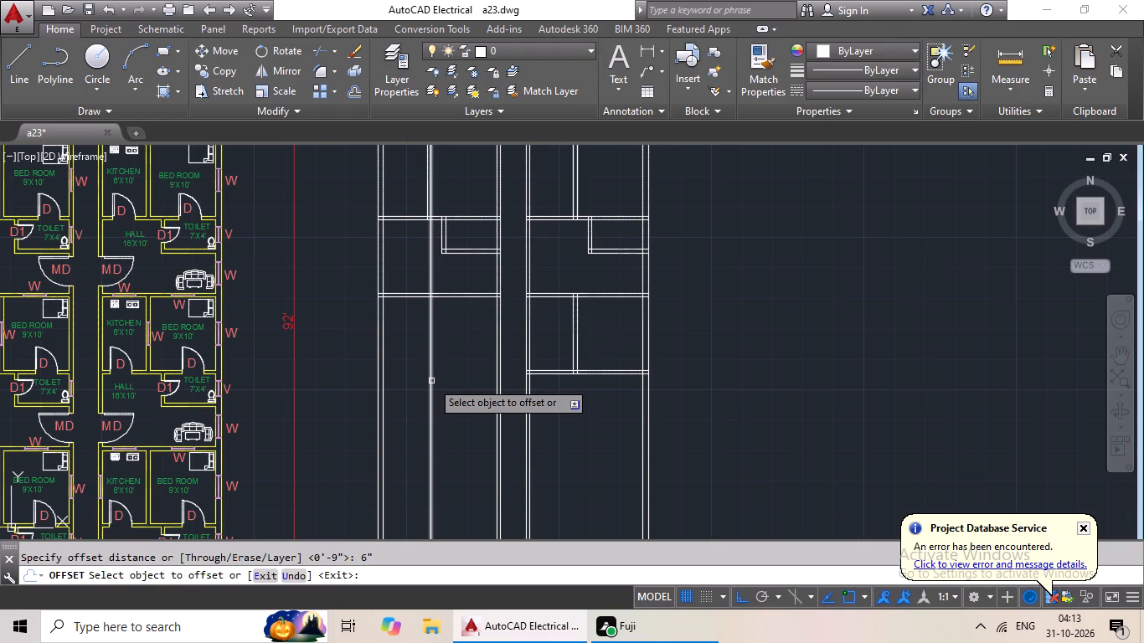
scroll(433, 364, "up", 2)
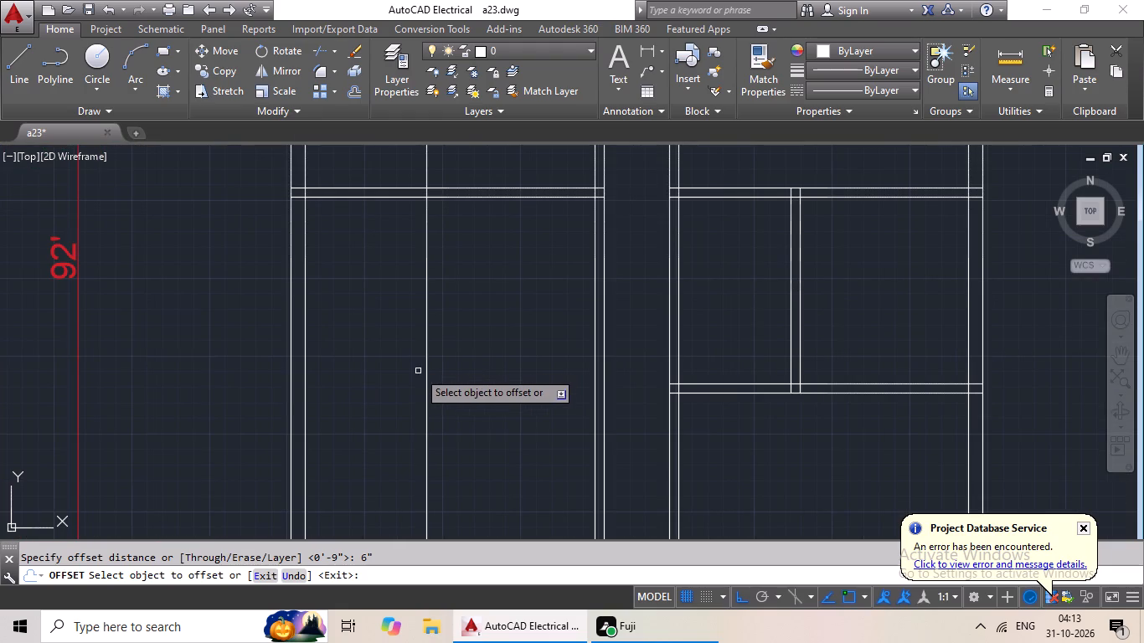
left_click(424, 366)
left_click_drag(428, 362, 410, 382)
left_click(407, 383)
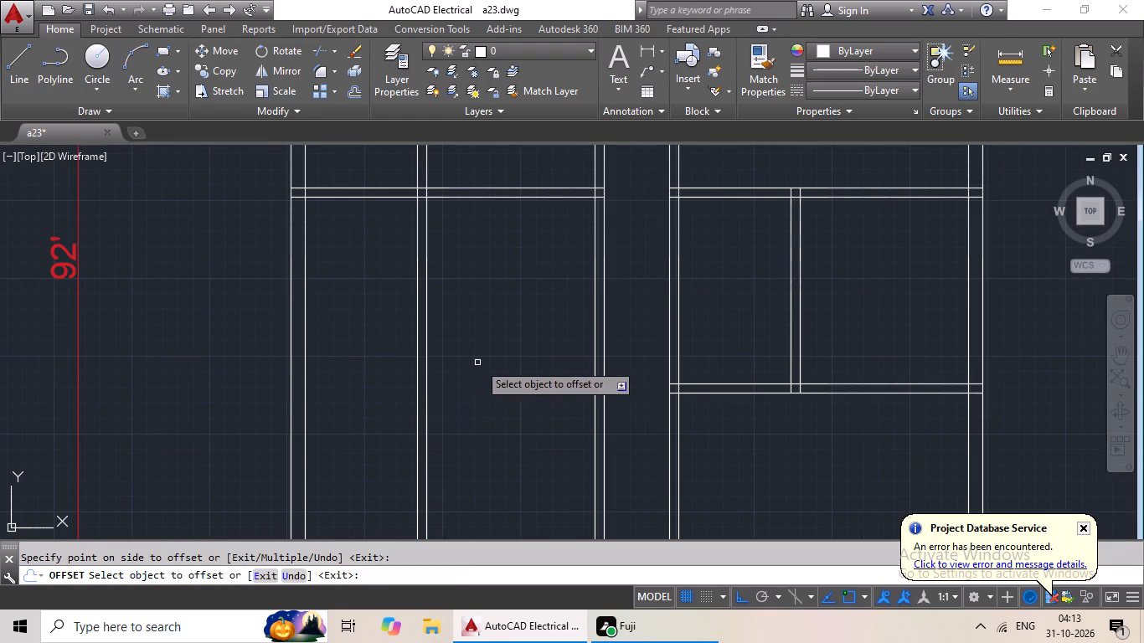
scroll(478, 363, "down", 3)
middle_click_drag(479, 362, 469, 401)
key("Escape")
key("Escape")
key("Escape")
key("Escape")
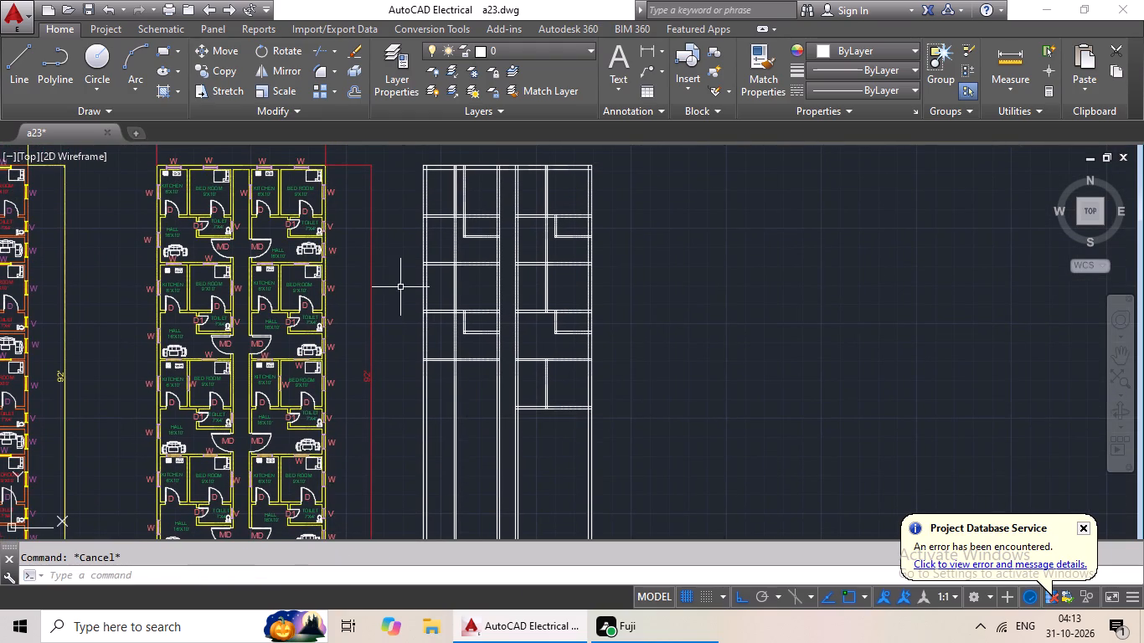
Offset the lower line of the left strip's lowest cross wall 10' downward.
key("Escape")
key("o")
key("Return")
type("10'")
key("Return")
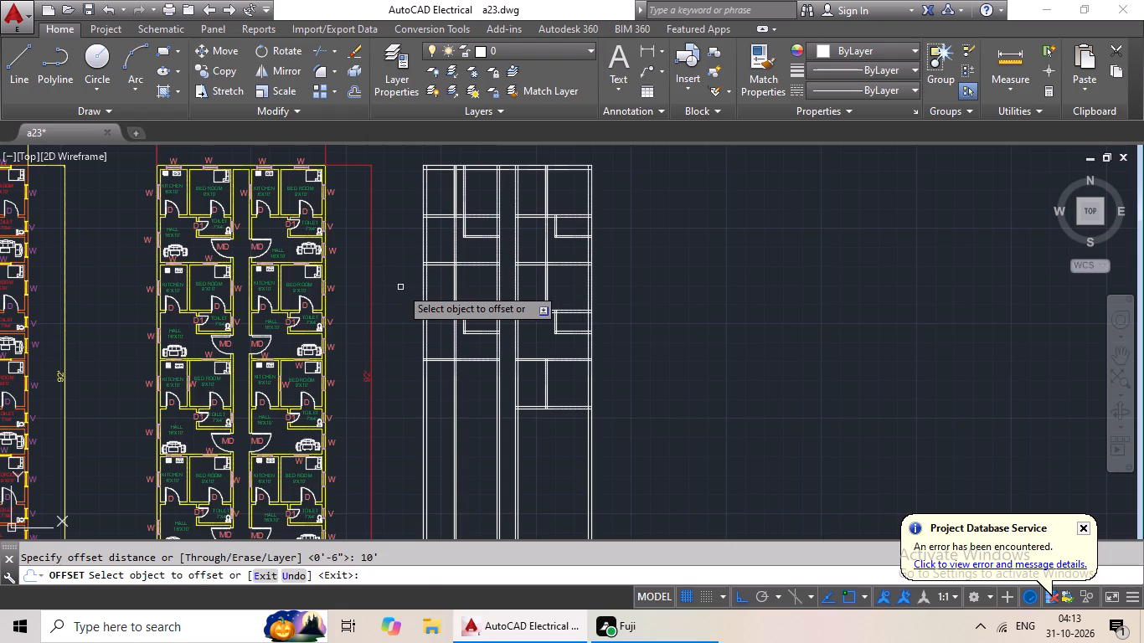
scroll(502, 380, "up", 4)
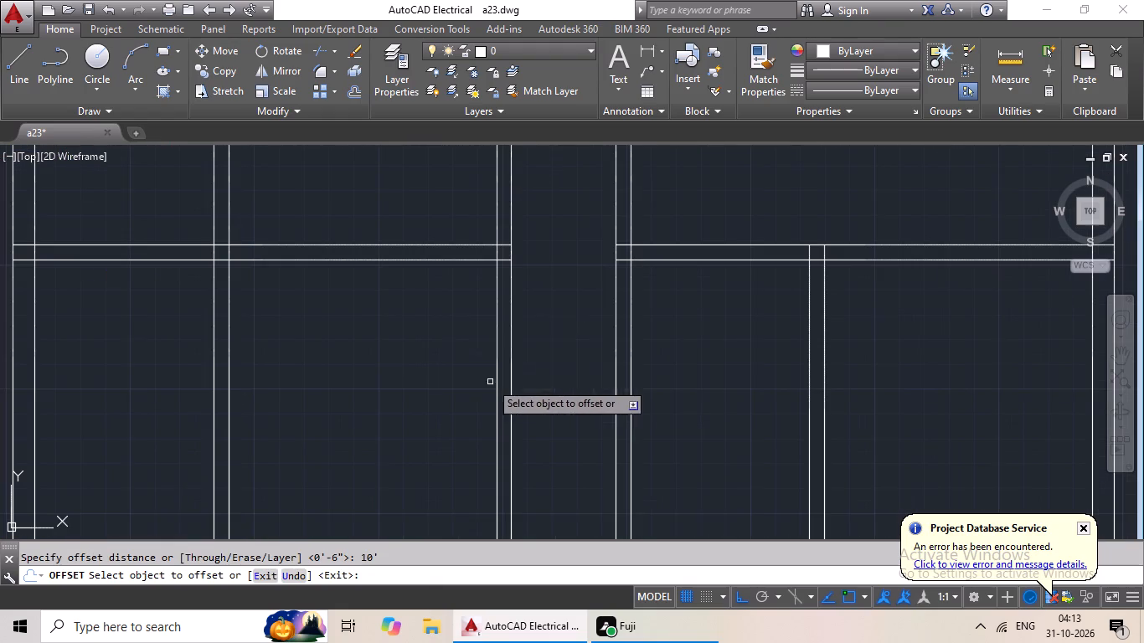
left_click_drag(415, 262, 411, 284)
left_click(414, 363)
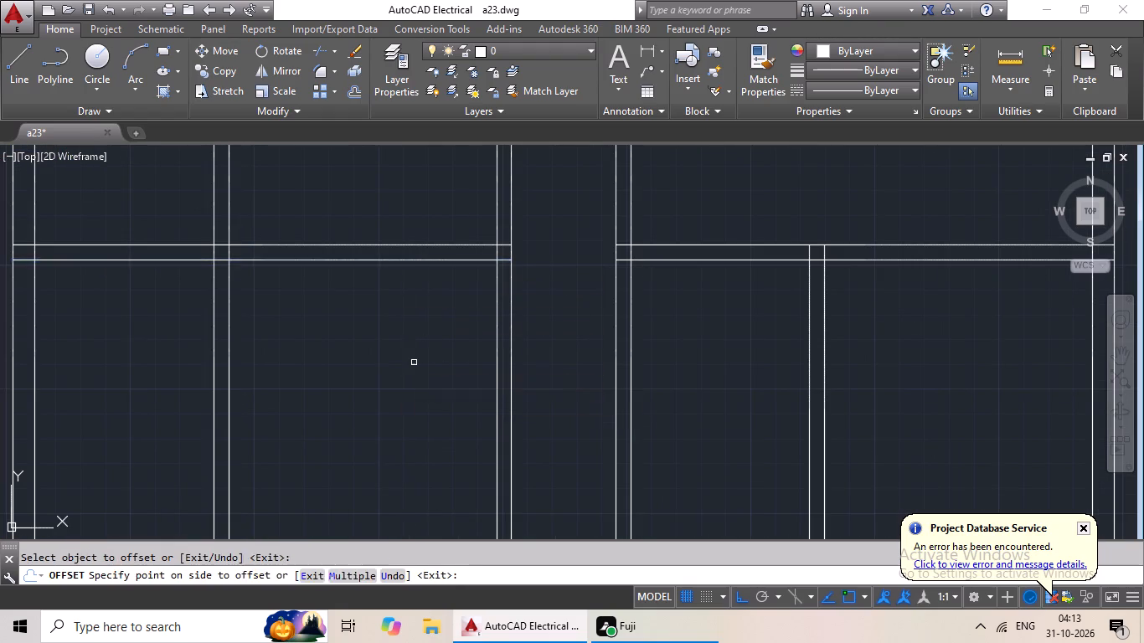
Offset the left strip's newest horizontal line 6" downward to complete the cross wall below the kitchen and bedroom.
scroll(424, 342, "down", 3)
middle_click_drag(420, 347, 419, 299)
key("Escape")
key("Escape")
key("Escape")
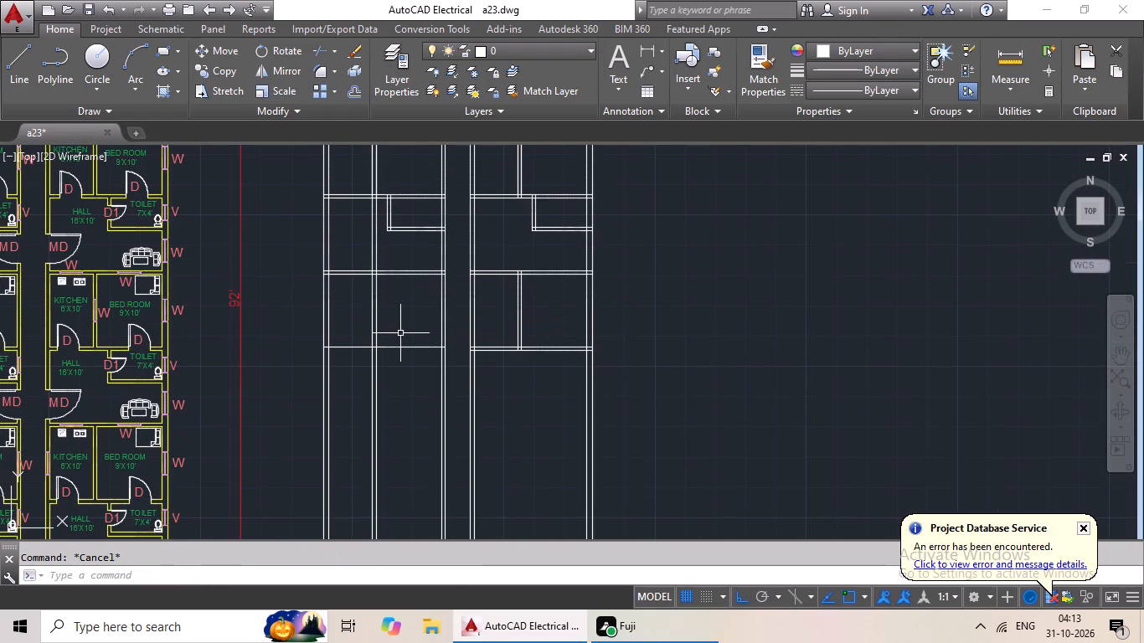
key("o")
key("Return")
key("6")
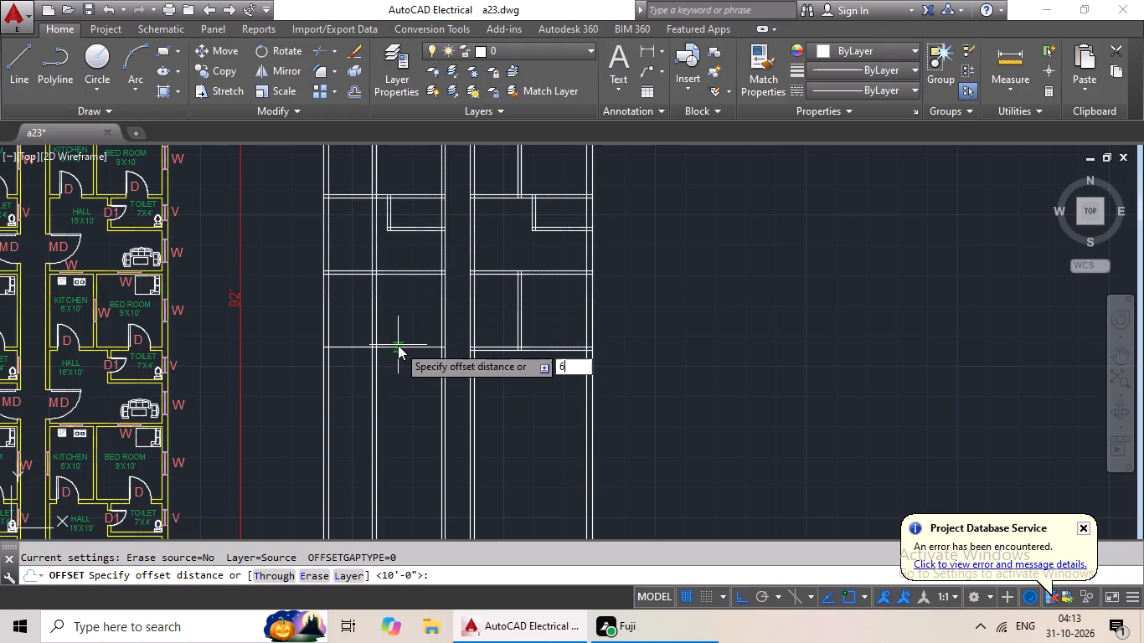
key("shift+quotedbl")
key("Return")
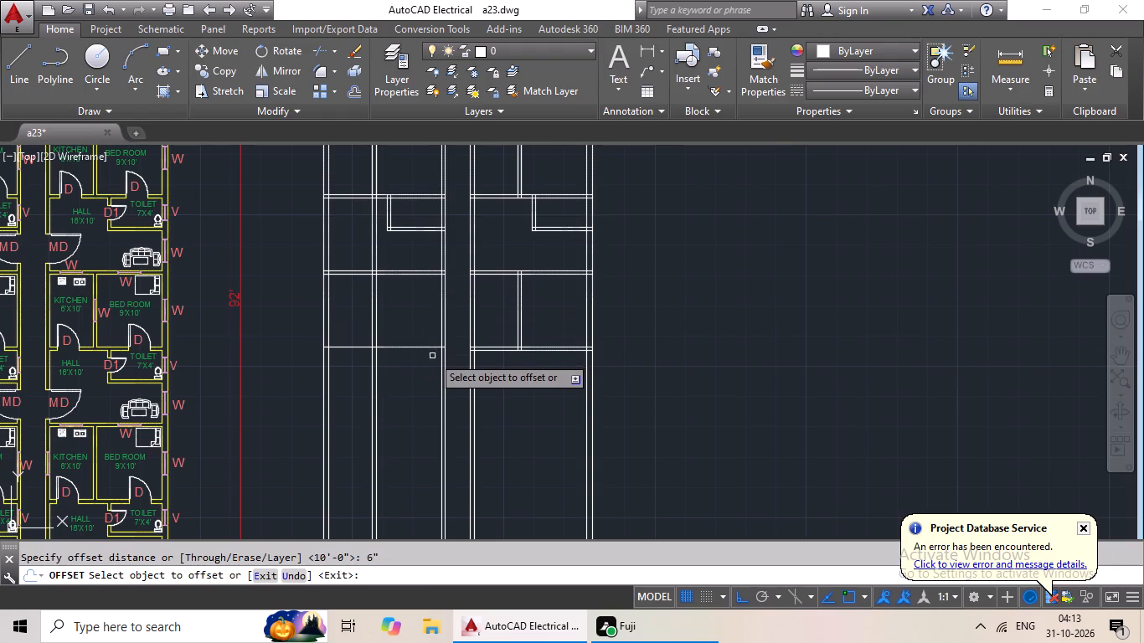
left_click_drag(429, 348, 425, 368)
left_click(424, 378)
key("Escape")
key("Escape")
key("Escape")
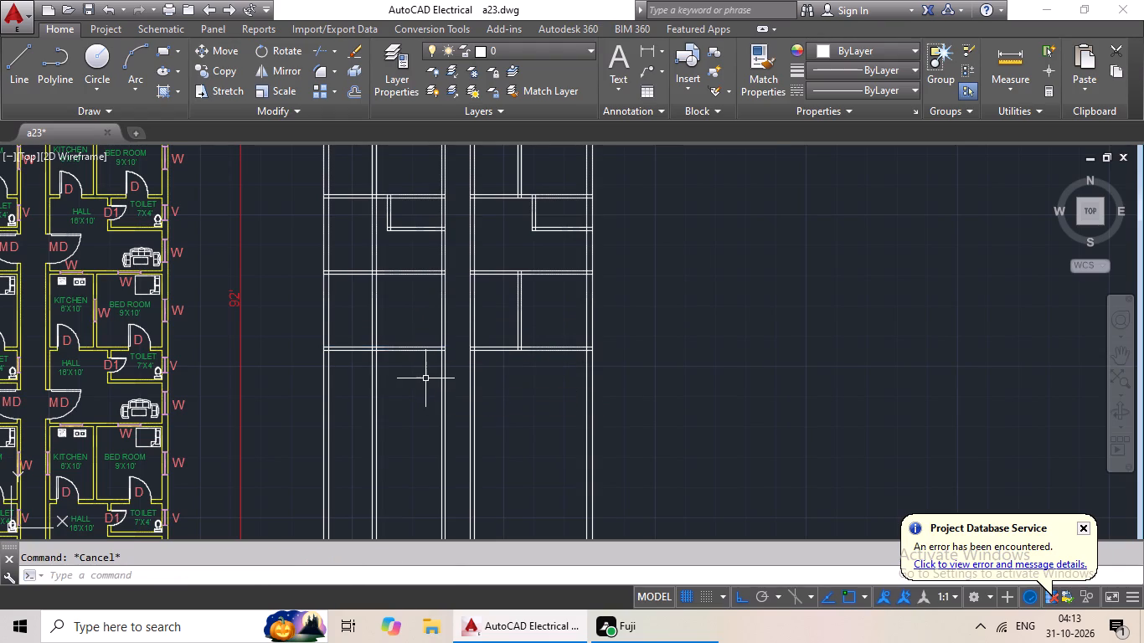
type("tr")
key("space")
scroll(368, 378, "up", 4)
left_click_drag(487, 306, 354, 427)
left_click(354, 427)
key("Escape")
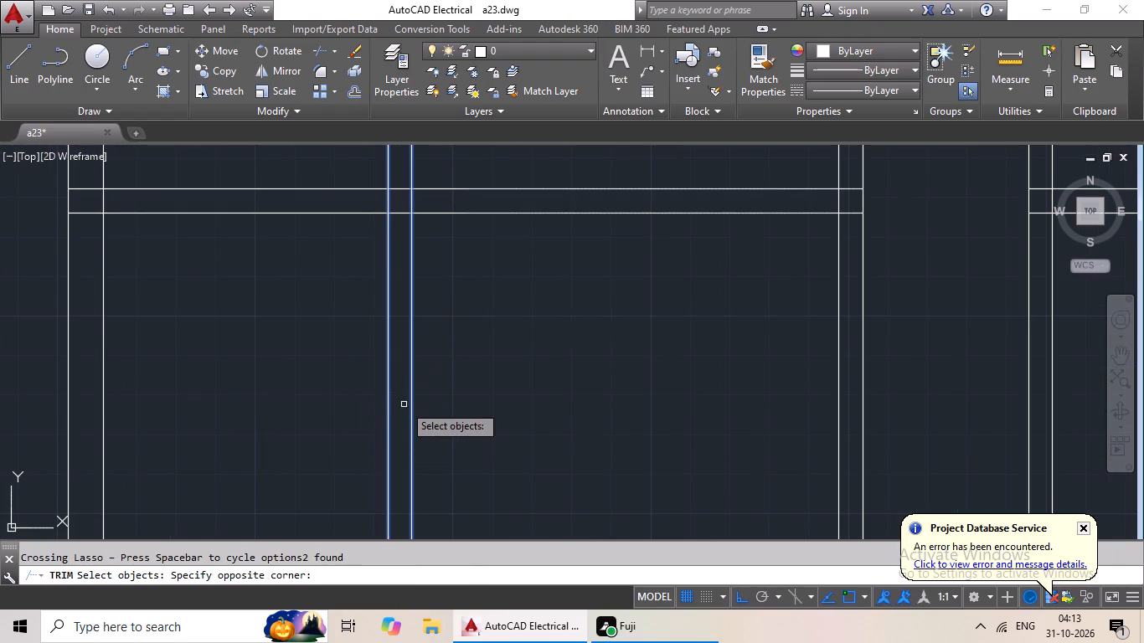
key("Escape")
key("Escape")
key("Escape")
Trim the left strip's kitchen-bedroom partition lines below the new lowest cross wall.
type("tr")
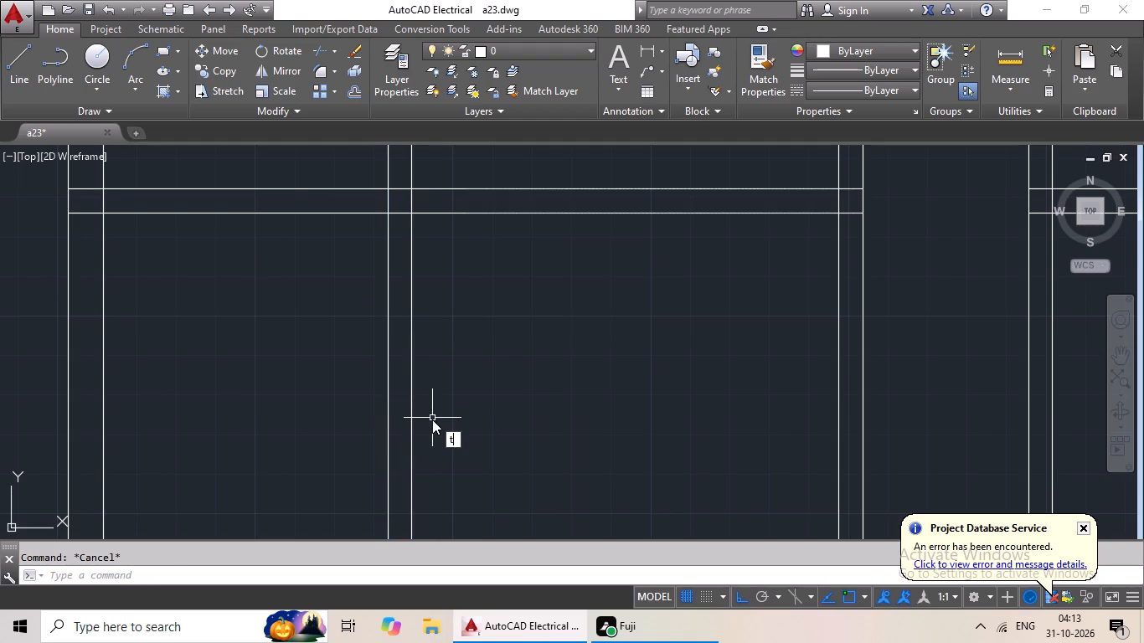
key("space")
key("space")
scroll(417, 265, "up", 1)
left_click_drag(446, 262, 329, 433)
left_click(329, 433)
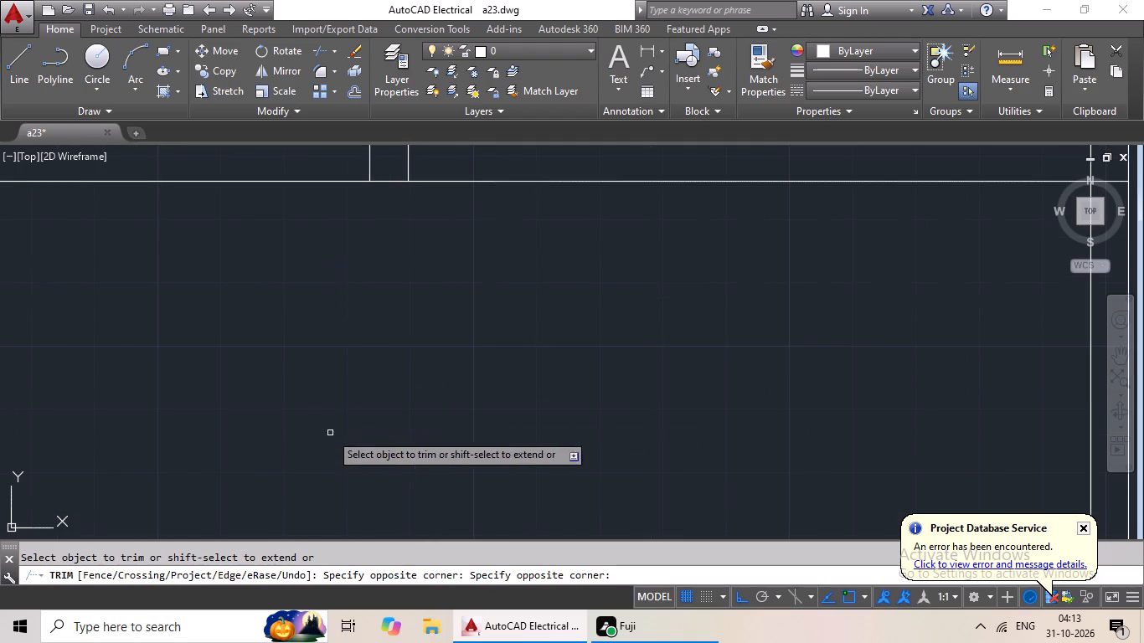
Trim the left strip's partition lines where they run through the hall above the lowest kitchen and bedroom.
scroll(412, 408, "down", 3)
middle_click_drag(423, 419, 395, 517)
middle_click_drag(446, 378, 413, 581)
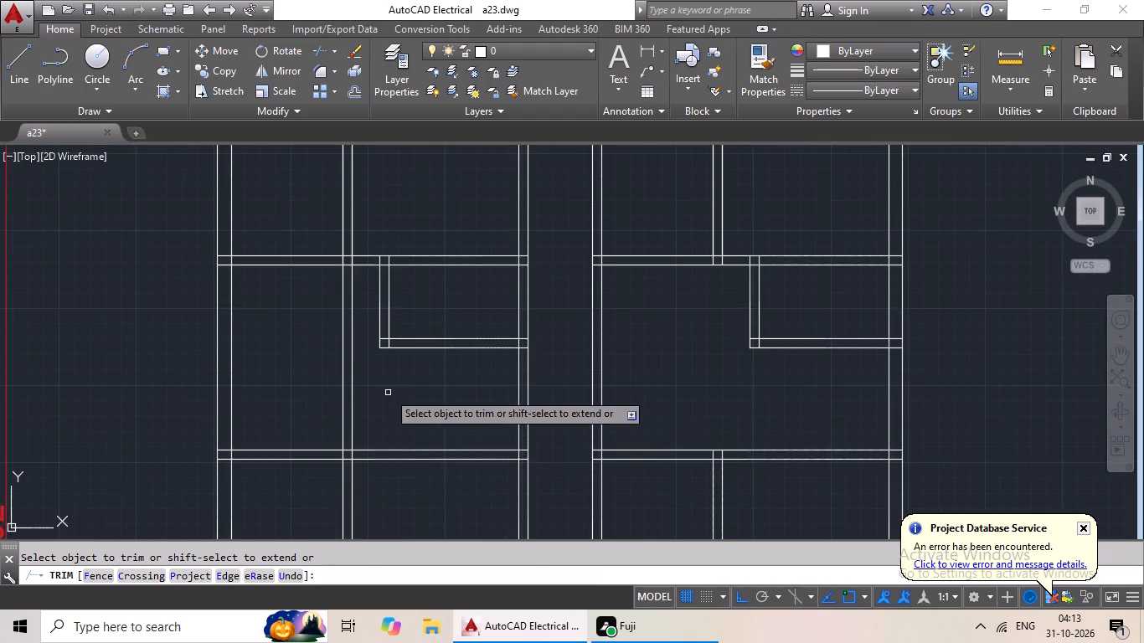
scroll(375, 376, "up", 1)
left_click_drag(383, 376, 276, 434)
left_click_drag(276, 435, 289, 427)
scroll(399, 416, "down", 1)
scroll(418, 509, "down", 1)
middle_click_drag(418, 509, 406, 358)
middle_click_drag(418, 503, 434, 358)
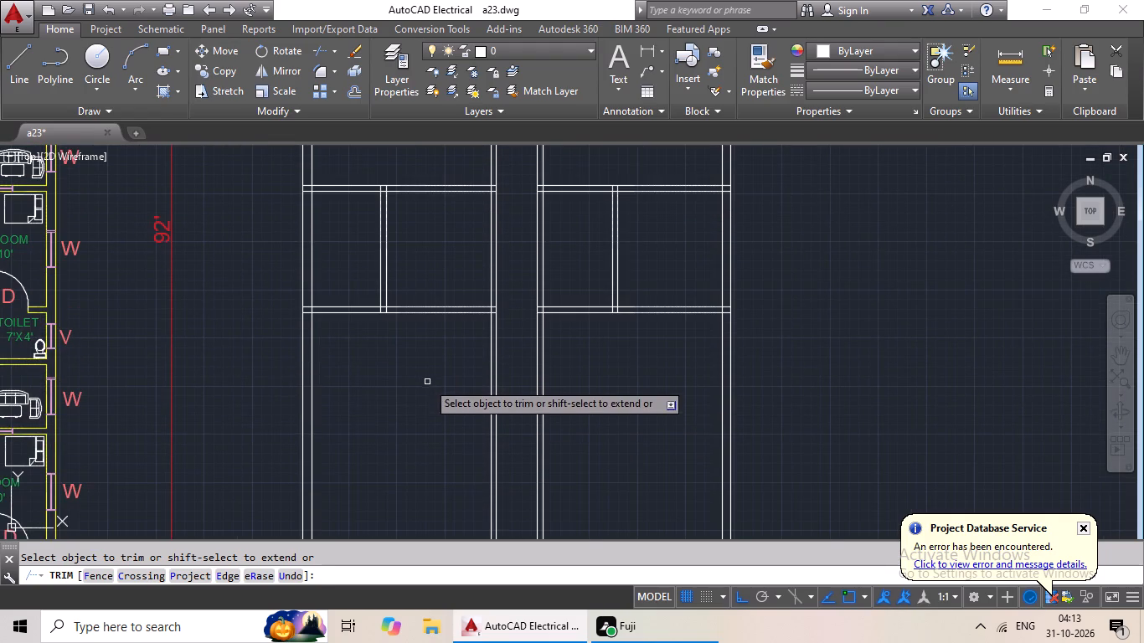
key("Escape")
key("Escape")
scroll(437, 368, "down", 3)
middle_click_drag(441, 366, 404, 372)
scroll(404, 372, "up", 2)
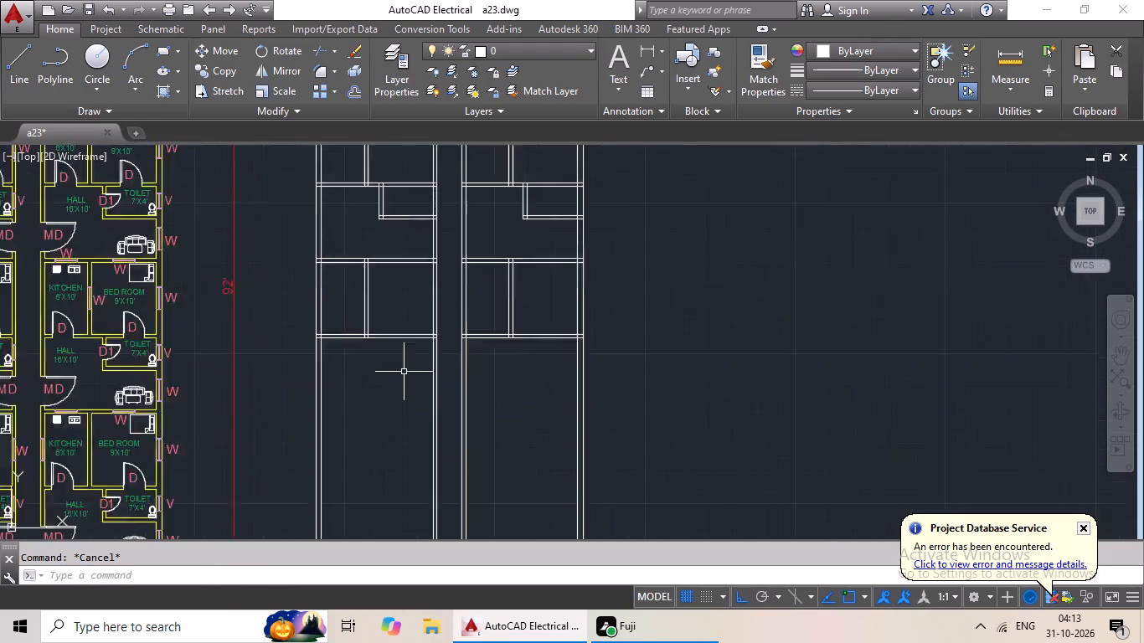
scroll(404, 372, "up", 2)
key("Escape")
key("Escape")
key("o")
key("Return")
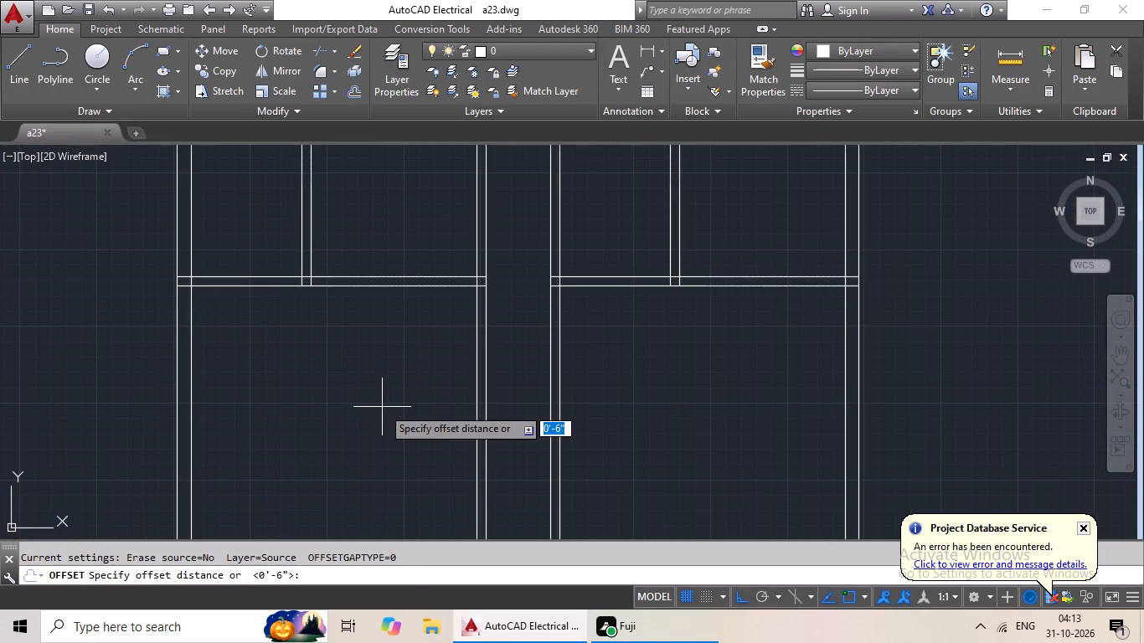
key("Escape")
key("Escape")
Offset the inner line of the right strip's outer wall 7' to the left, into the strip.
key("o")
key("Return")
type("7'")
key("Return")
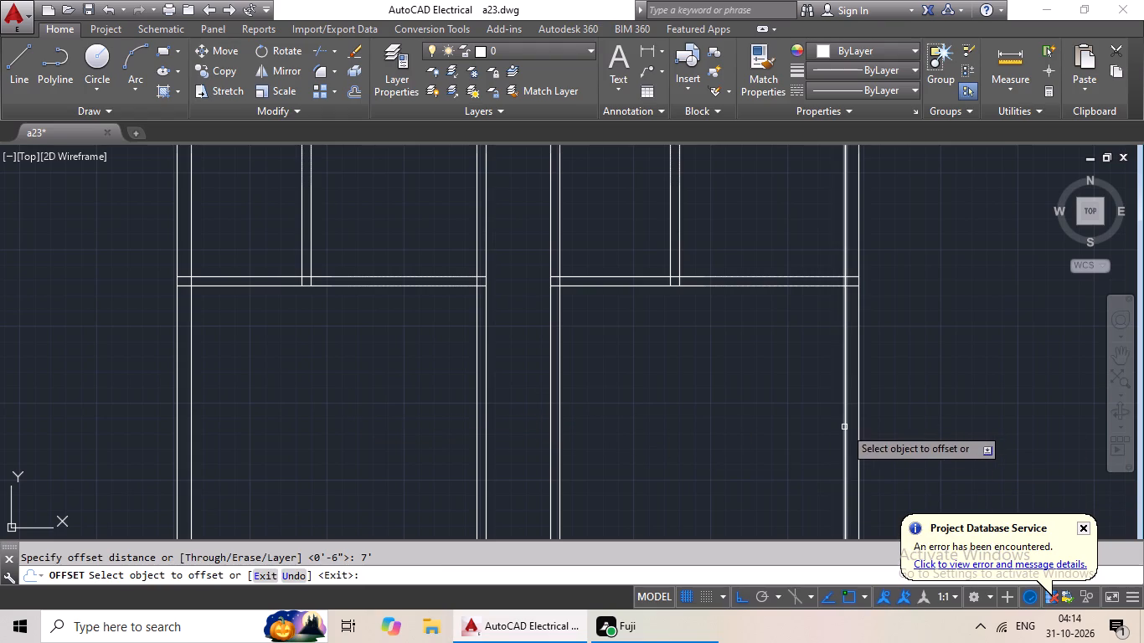
left_click_drag(844, 427, 832, 434)
left_click(783, 445)
key("Escape")
key("Escape")
Offset the right strip's new vertical line 6" to the left to form the toilet side wall.
key("o")
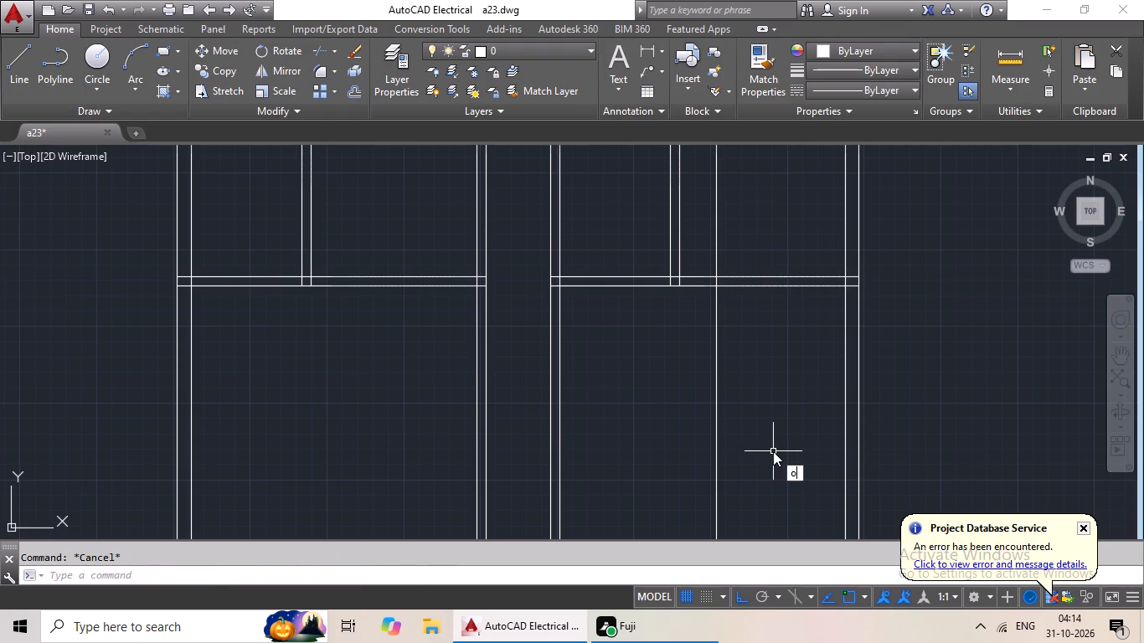
key("Return")
type("6\"")
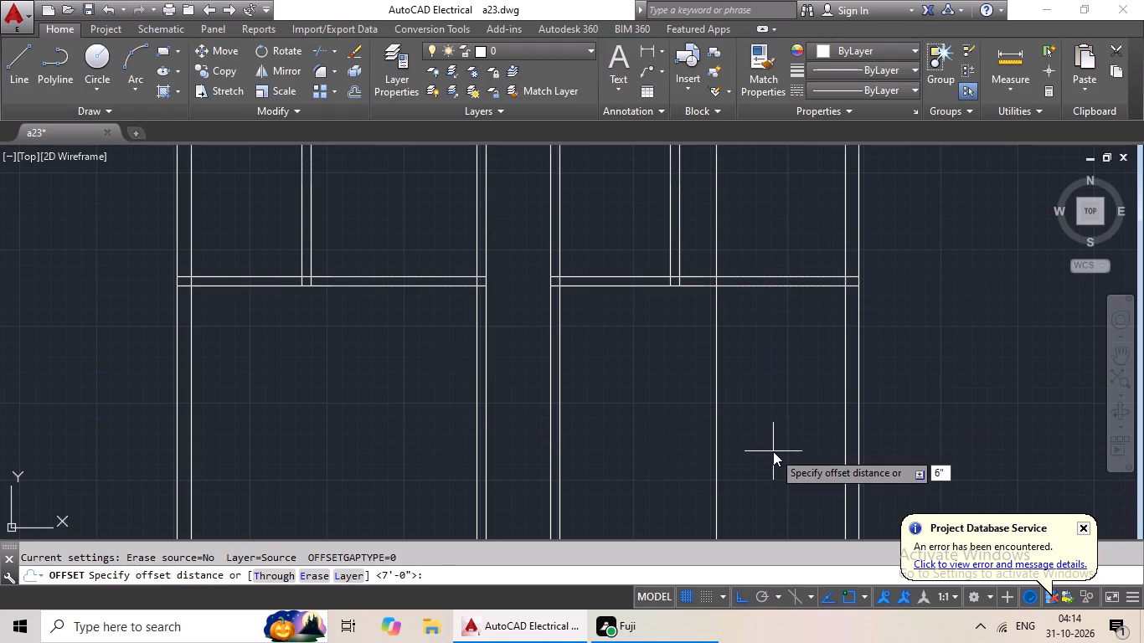
key("Return")
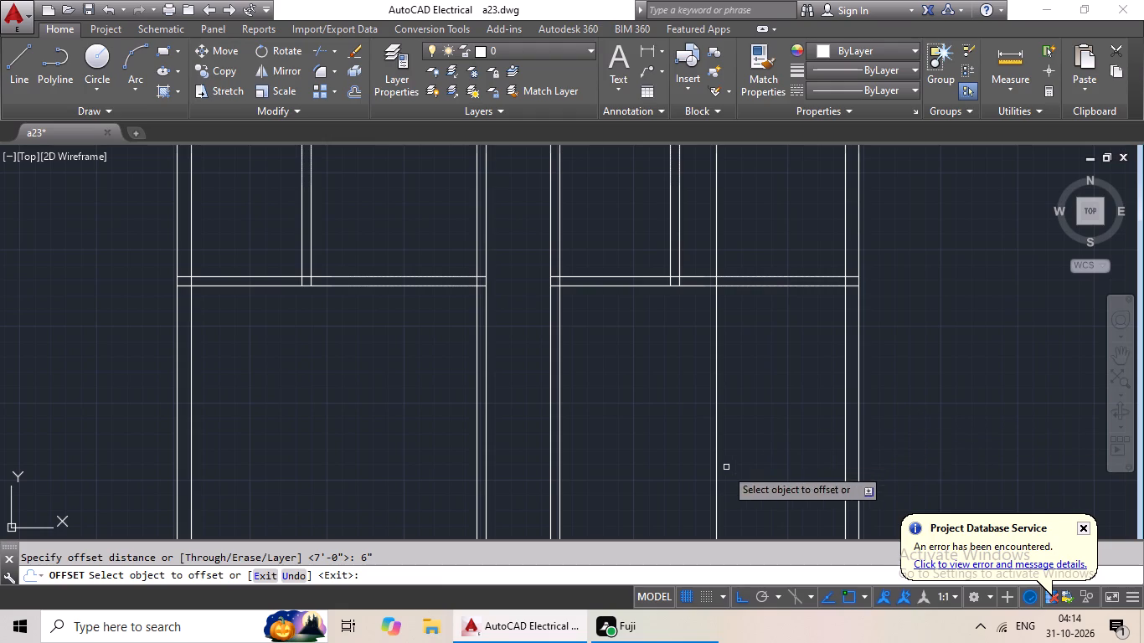
left_click(716, 466)
left_click(675, 481)
key("Escape")
key("Escape")
key("Escape")
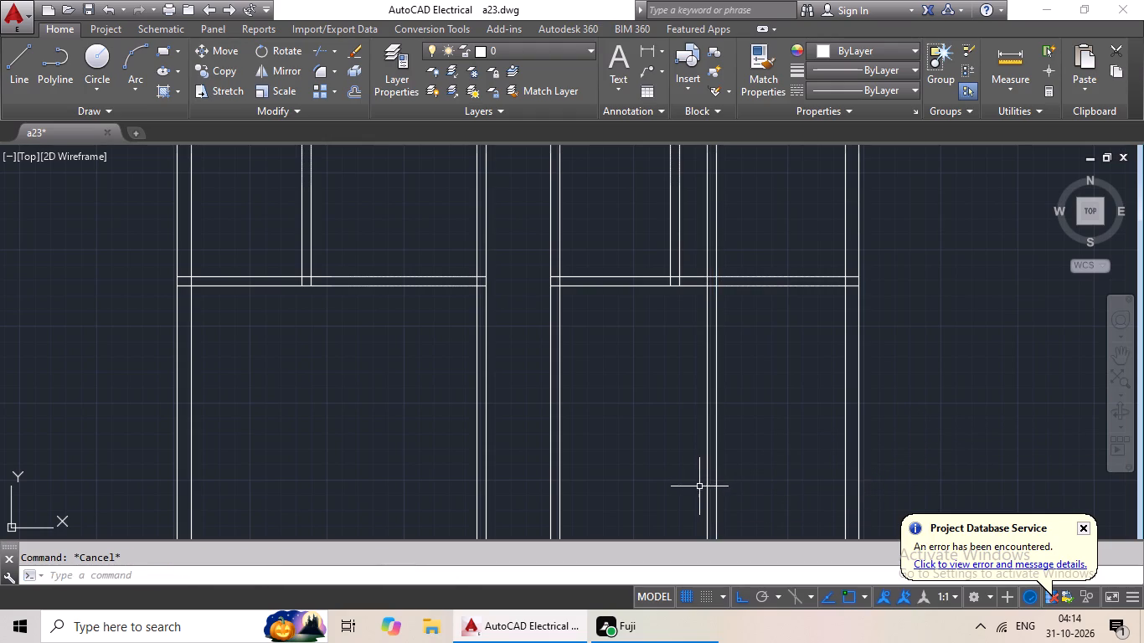
Trim the new toilet side wall lines out of the right strip's lowest bedroom and the hall above it.
type("tr")
key("space")
key("space")
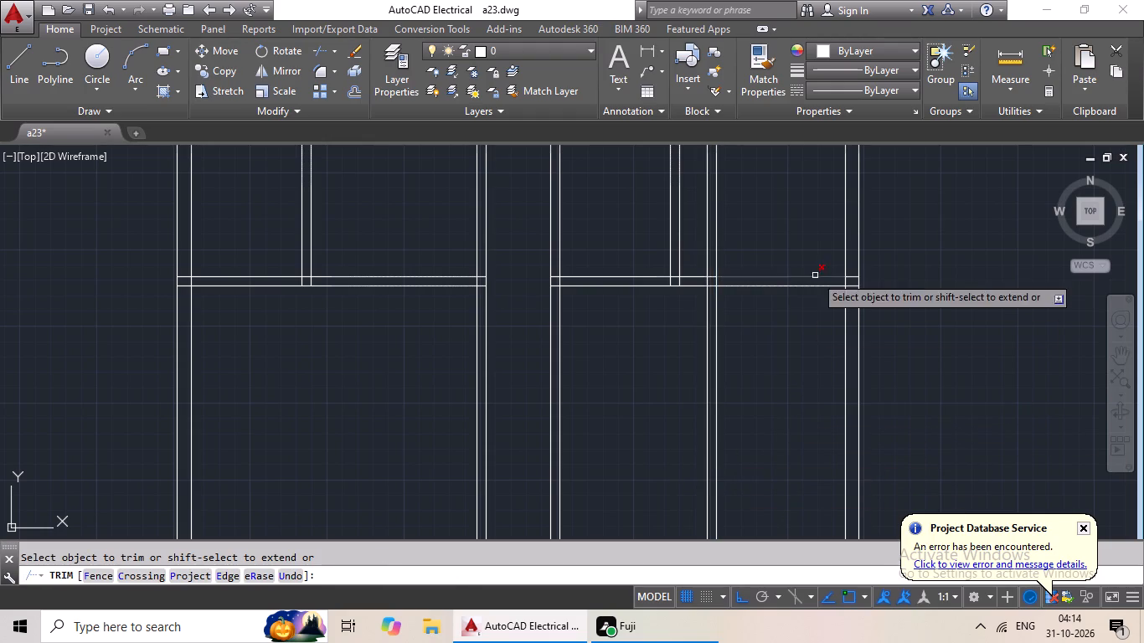
middle_click_drag(806, 285, 719, 477)
scroll(665, 380, "up", 2)
left_click_drag(683, 349, 513, 484)
scroll(646, 364, "down", 2)
left_click_drag(646, 329, 600, 401)
scroll(647, 378, "down", 2)
middle_click_drag(651, 372, 623, 417)
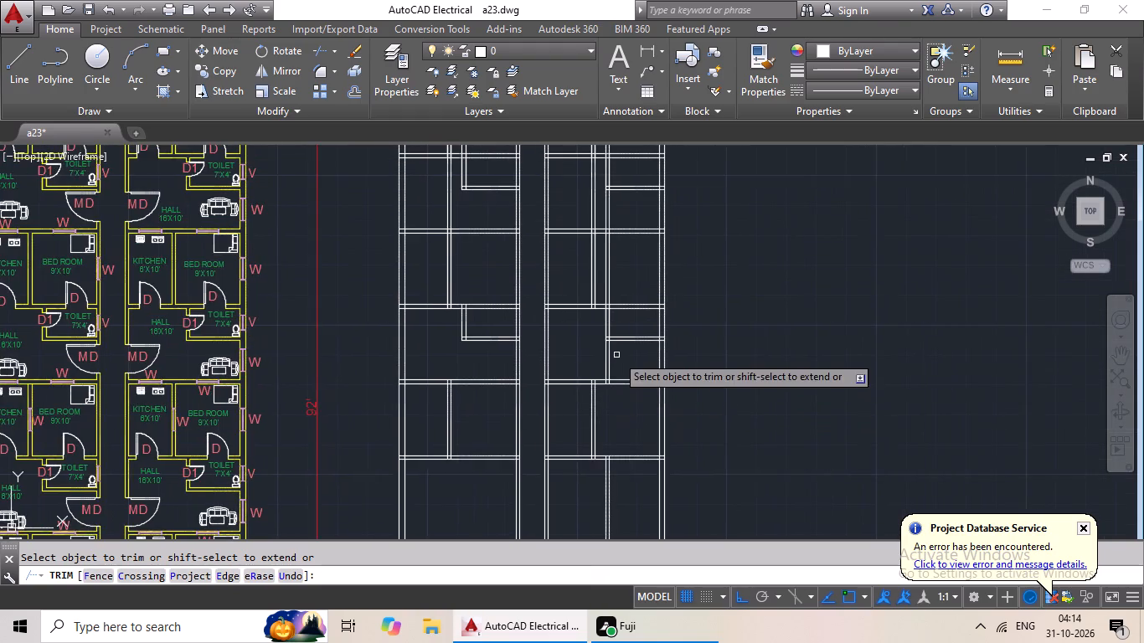
scroll(616, 346, "up", 2)
left_click_drag(630, 351, 559, 404)
left_click(559, 404)
scroll(620, 389, "down", 2)
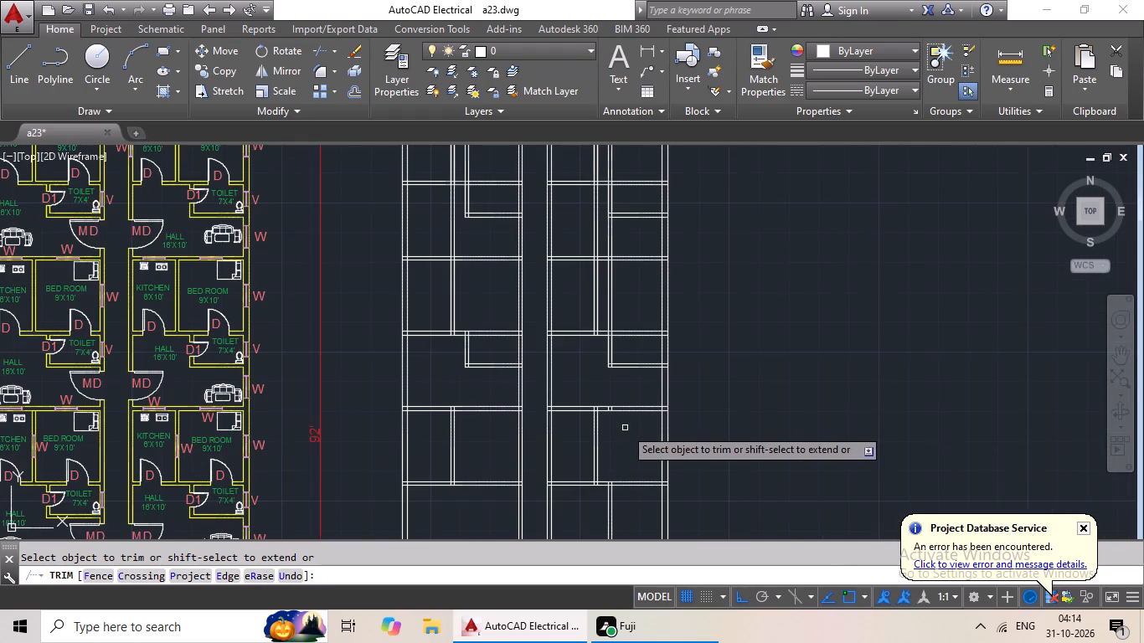
Trim the toilet side wall lines out of the right strip's next bedroom up, the top unit's hall and the top bedroom.
middle_click_drag(625, 430, 626, 421)
scroll(632, 271, "up", 3)
left_click_drag(631, 270, 508, 387)
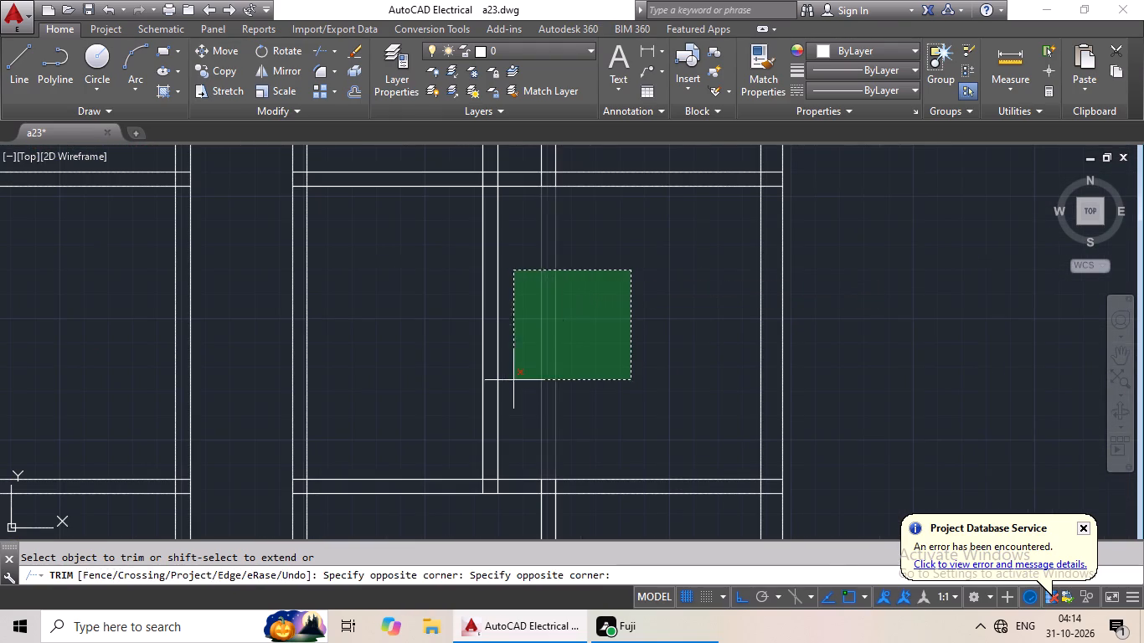
left_click_drag(508, 387, 514, 395)
scroll(578, 373, "down", 2)
middle_click_drag(602, 358, 560, 457)
scroll(554, 339, "up", 2)
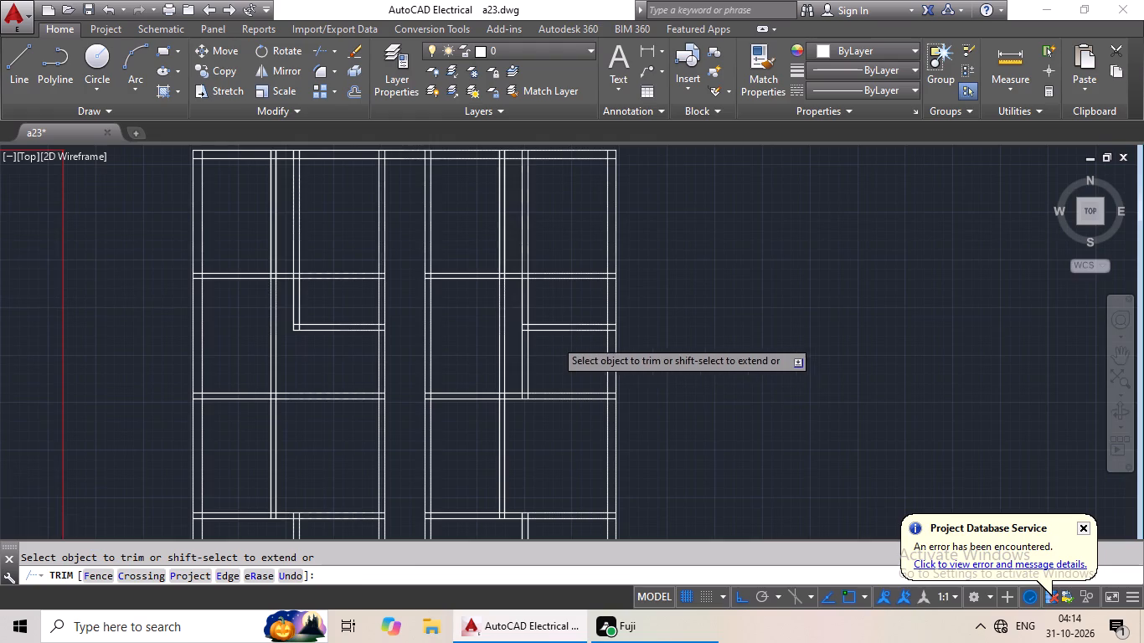
scroll(554, 339, "up", 1)
left_click_drag(564, 340, 379, 470)
scroll(474, 445, "down", 4)
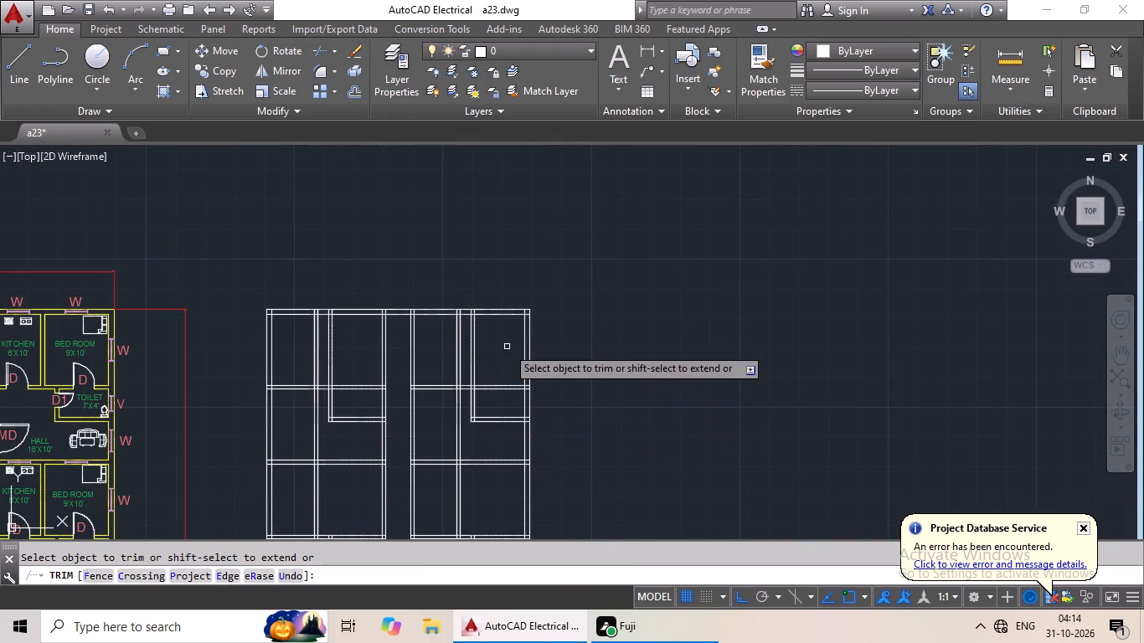
scroll(495, 347, "up", 3)
left_click_drag(496, 326, 384, 433)
scroll(459, 394, "down", 1)
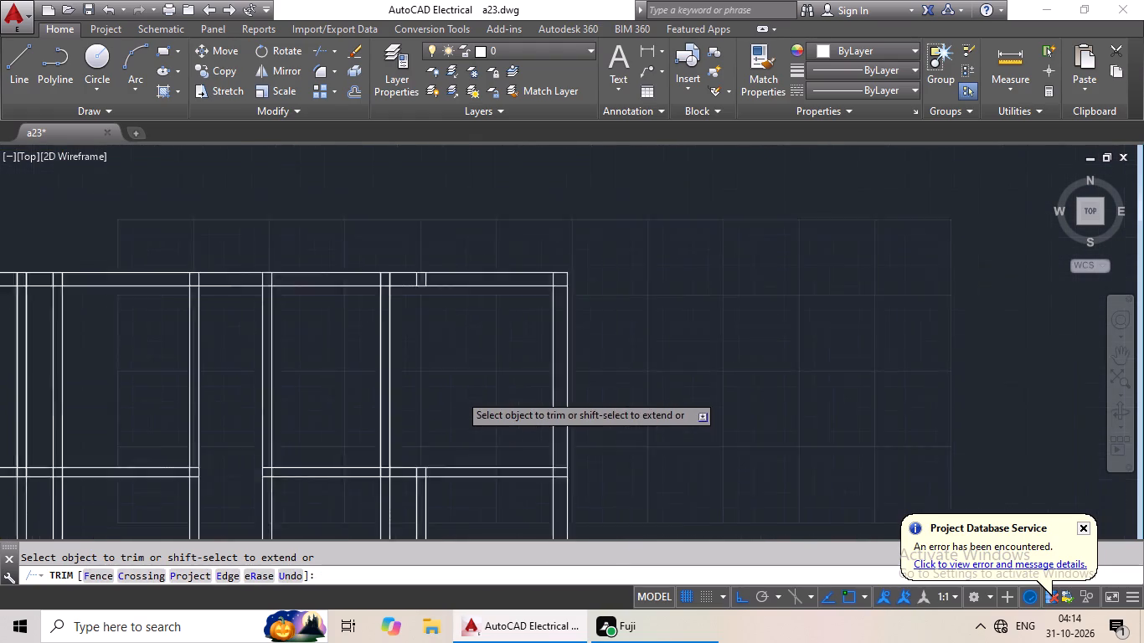
scroll(459, 394, "down", 1)
key("Escape")
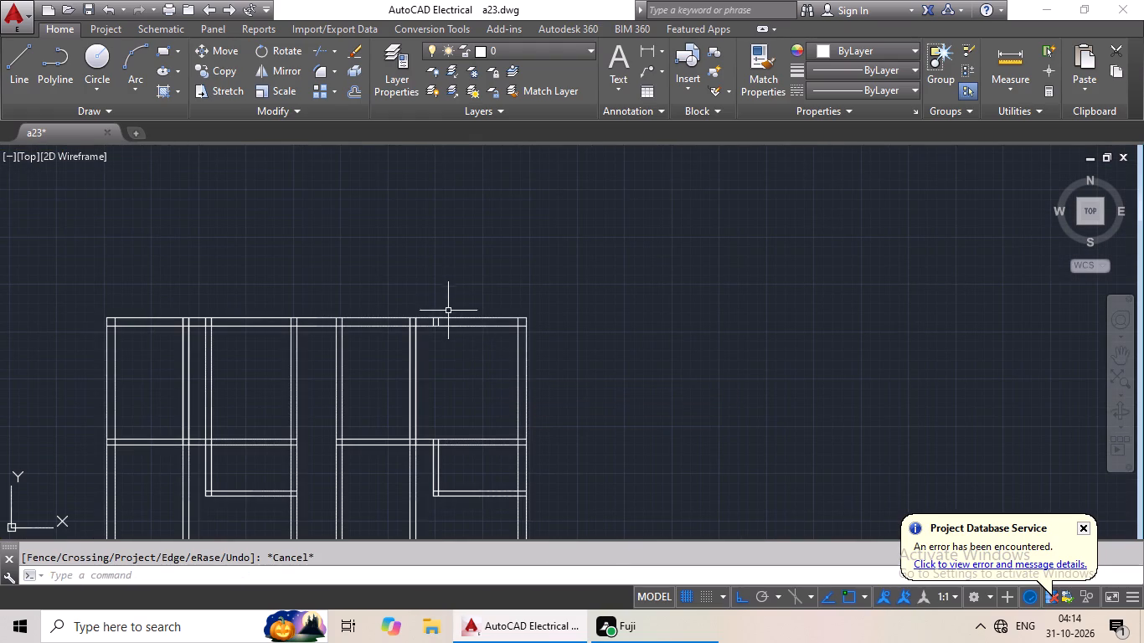
Delete the two leftover short vertical lines inside the right strip's top outer wall.
scroll(450, 315, "up", 4)
scroll(359, 331, "up", 2)
left_click_drag(412, 324, 241, 352)
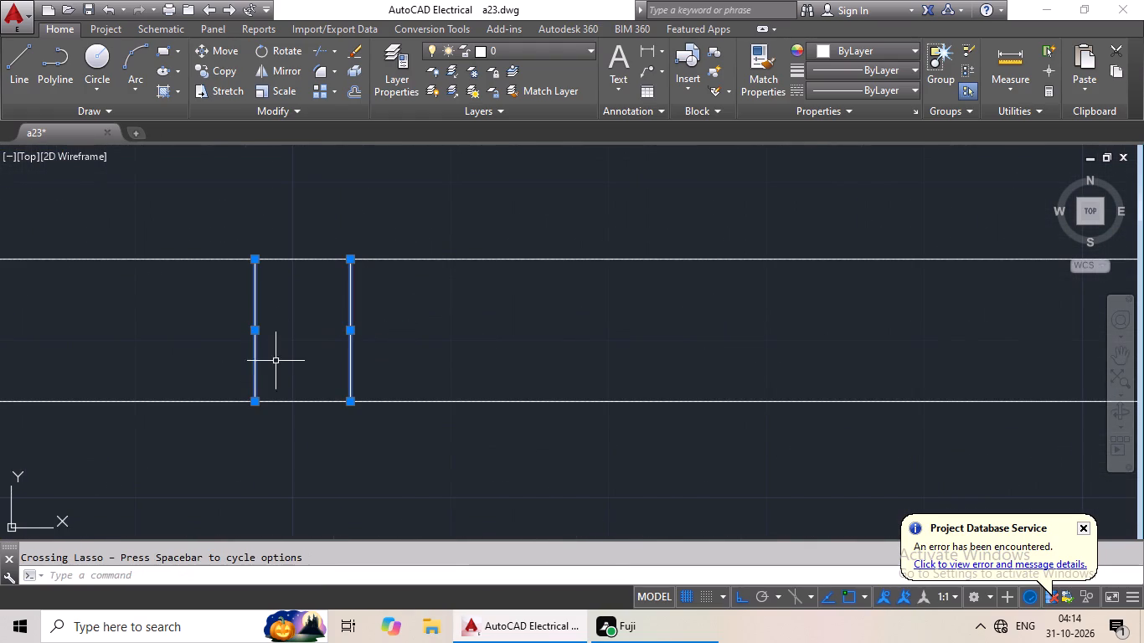
key("Delete")
Delete the two leftover short vertical lines inside the cross wall above the right strip's lowest bedroom.
scroll(450, 364, "down", 4)
middle_click_drag(462, 394, 482, 200)
scroll(510, 299, "down", 1)
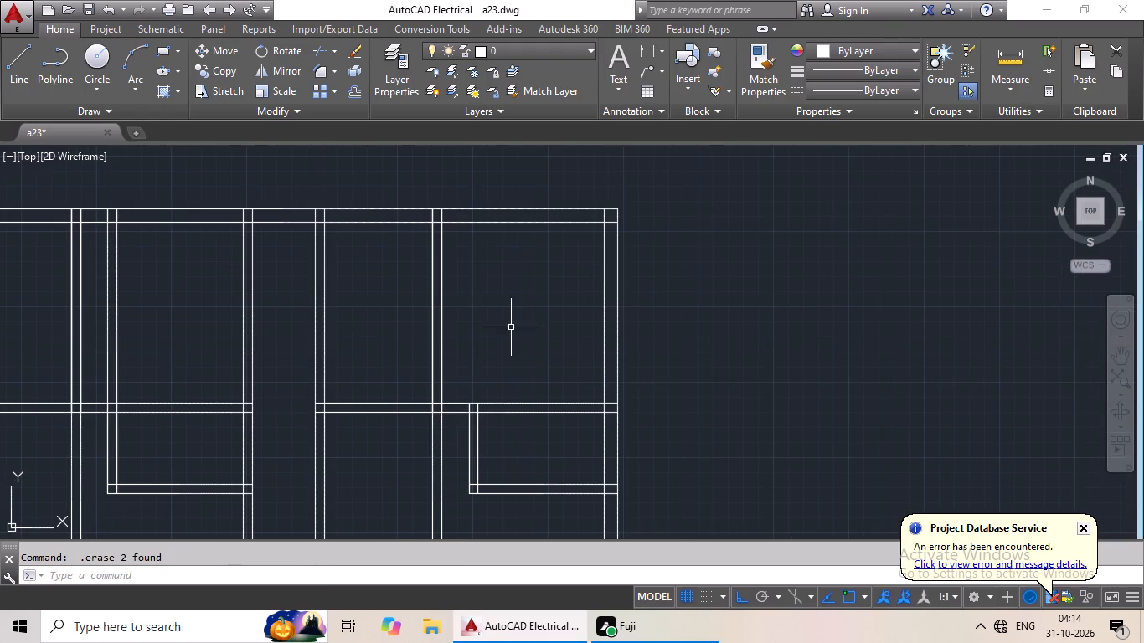
middle_click_drag(518, 318, 446, 131)
middle_click_drag(483, 332, 460, 125)
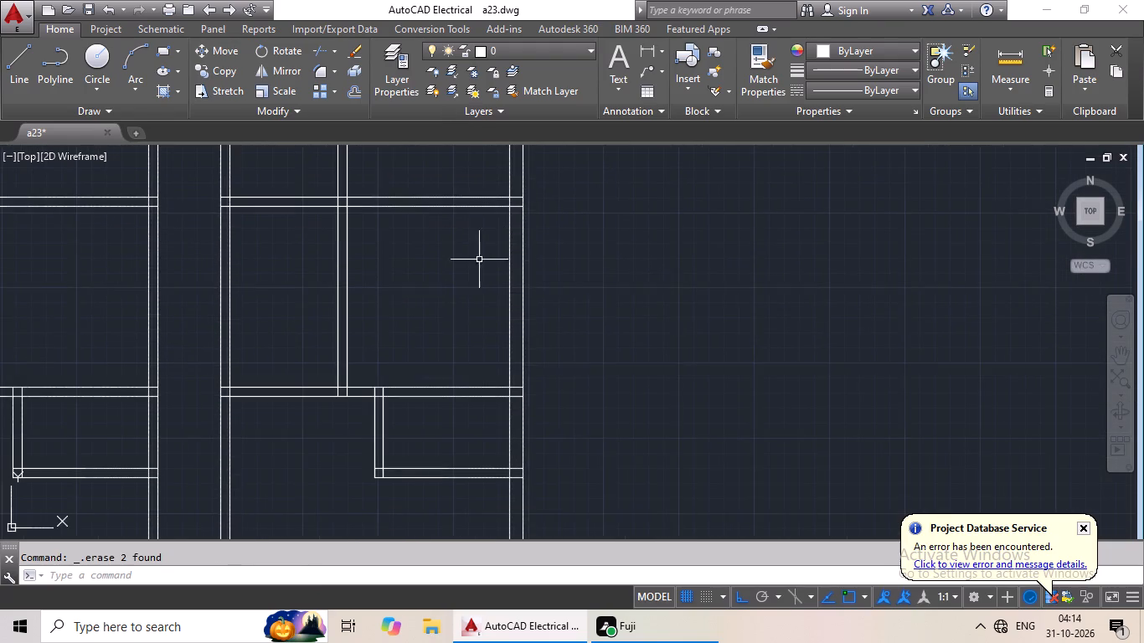
middle_click_drag(426, 355, 432, 126)
scroll(471, 296, "down", 1)
scroll(425, 326, "up", 5)
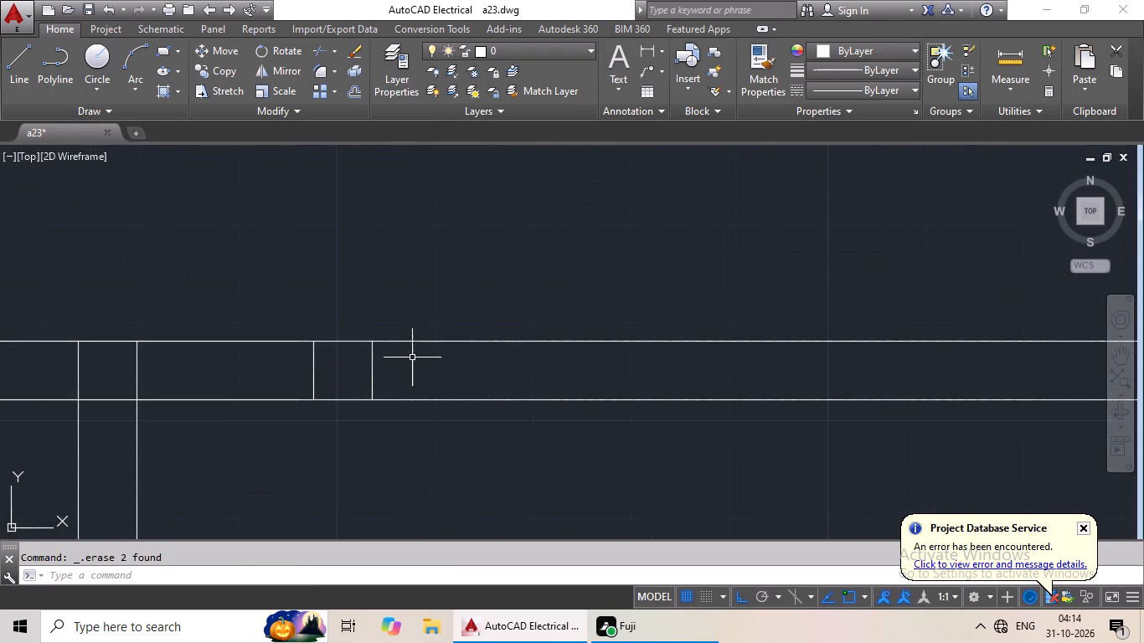
scroll(389, 367, "up", 2)
left_click_drag(387, 368, 162, 412)
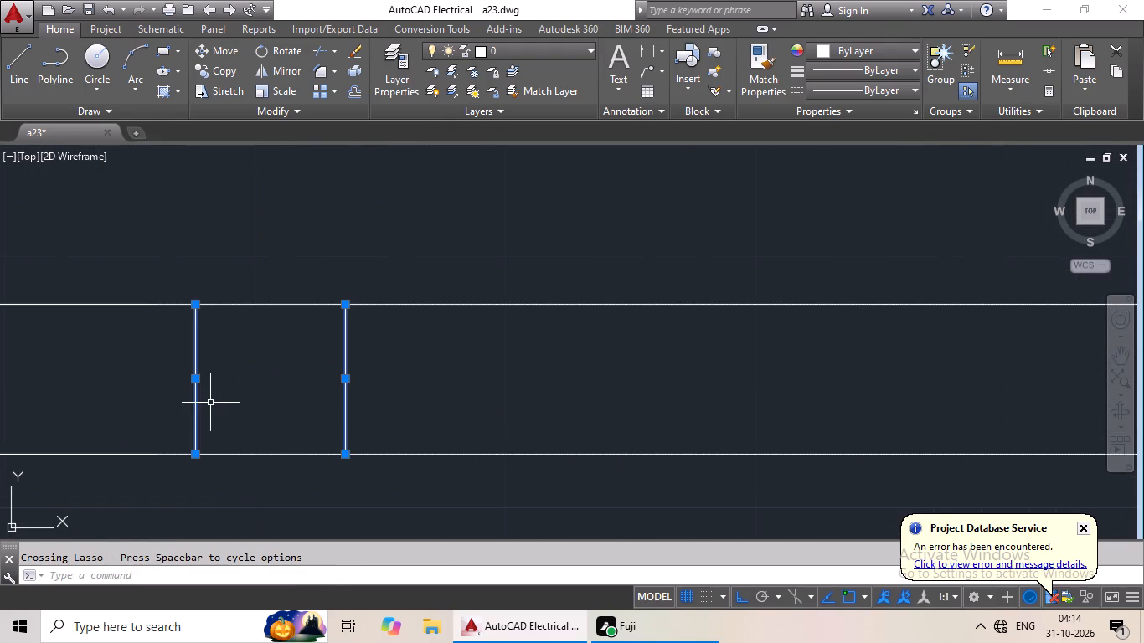
key("Delete")
Offset the lower line of the right strip's lowest cross wall 4' downward for the toilet depth.
scroll(270, 386, "down", 4)
scroll(362, 437, "down", 2)
middle_click_drag(361, 432, 384, 223)
scroll(393, 358, "down", 1)
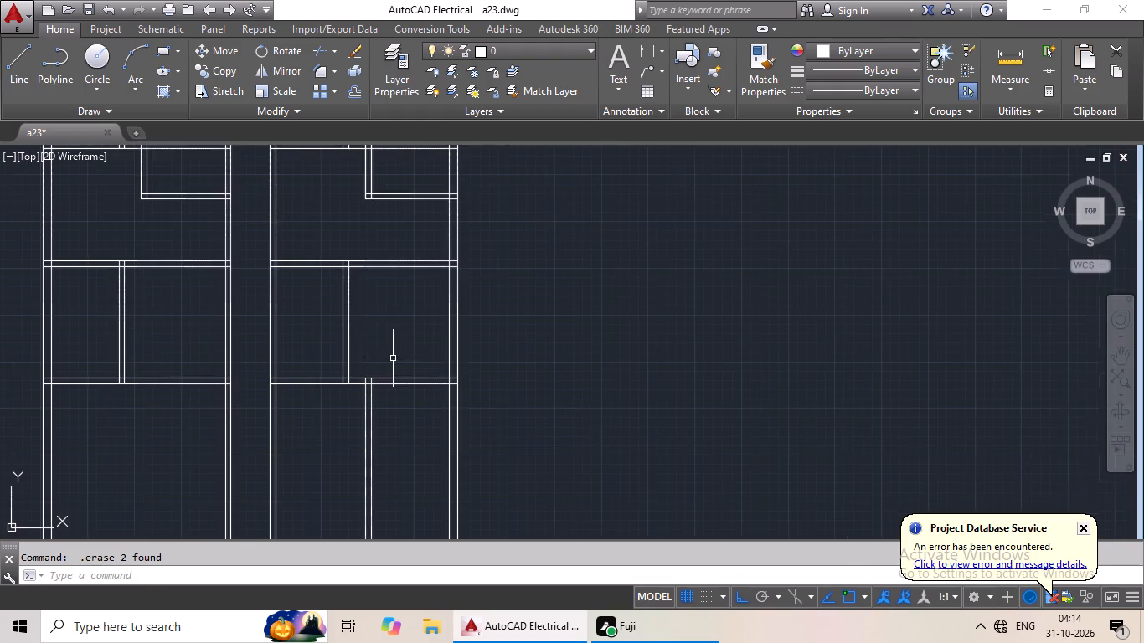
middle_click_drag(393, 358, 390, 223)
key("Escape")
key("Escape")
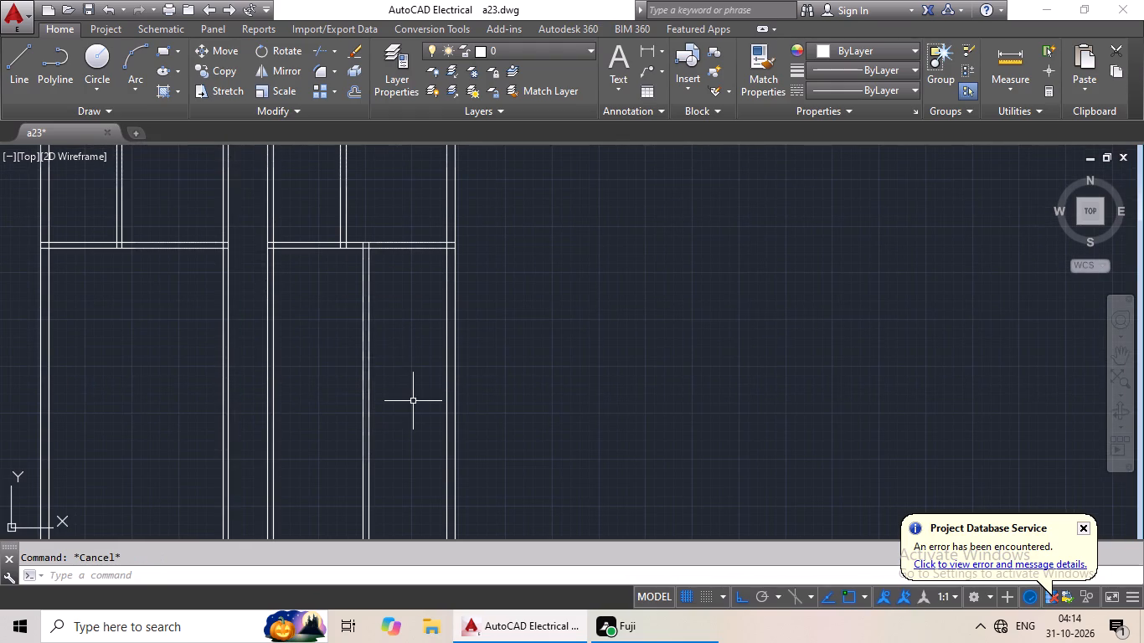
key("Escape")
key("o")
key("Return")
type("4'")
key("Return")
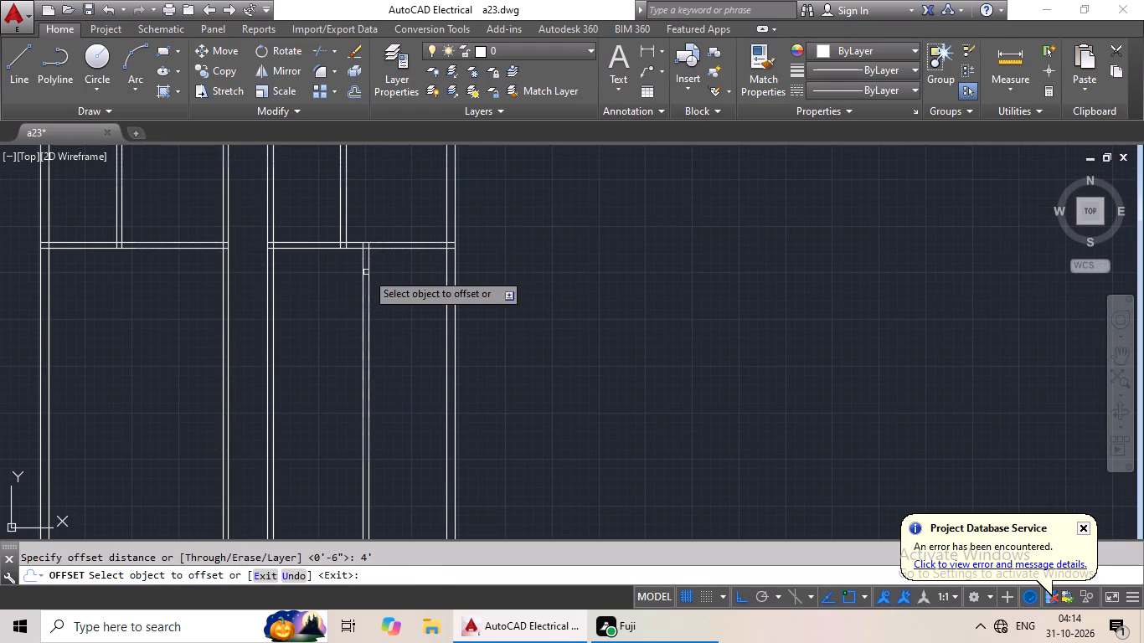
left_click_drag(390, 249, 390, 265)
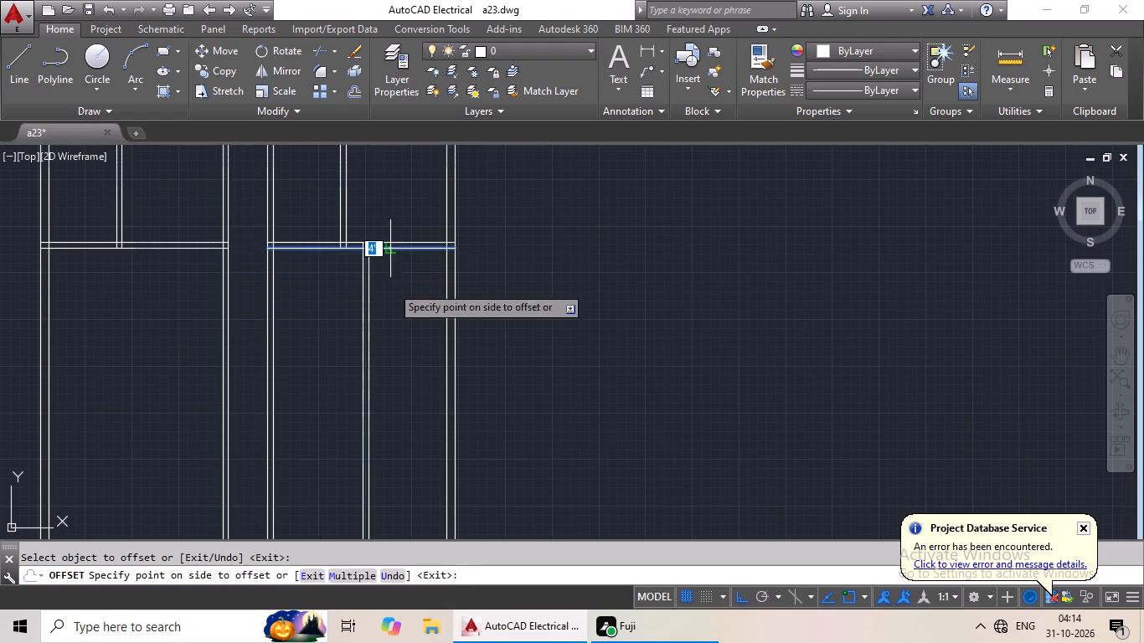
left_click(392, 286)
key("Escape")
key("Escape")
key("Escape")
Offset the new toilet depth line in the right strip's lowest unit 6" downward for the wall thickness.
key("o")
key("Return")
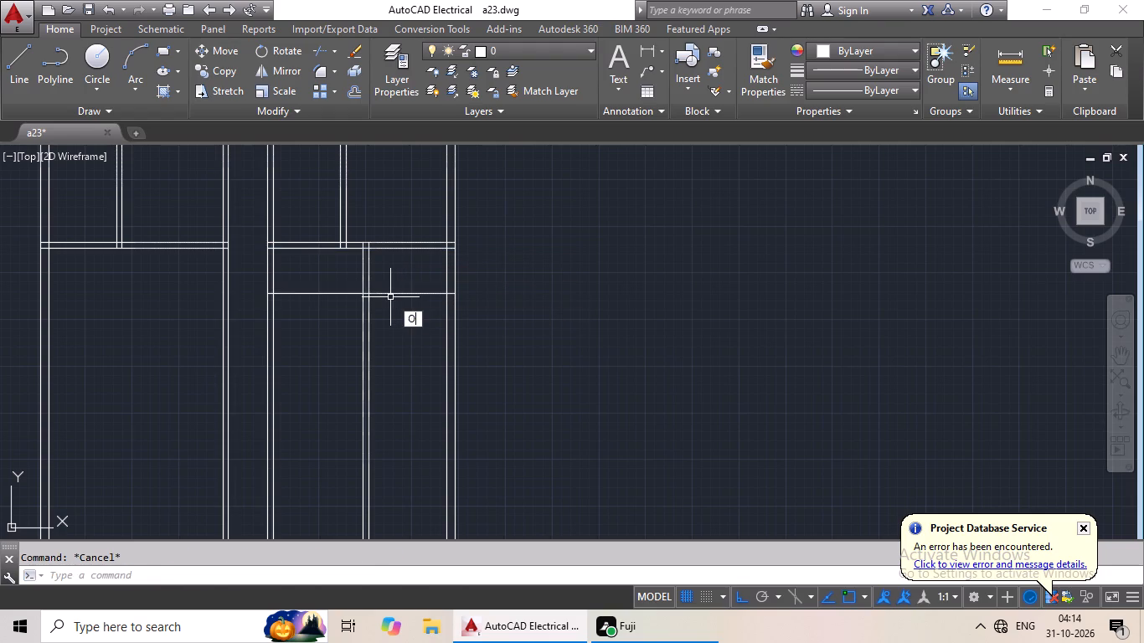
type("6\"")
key("Return")
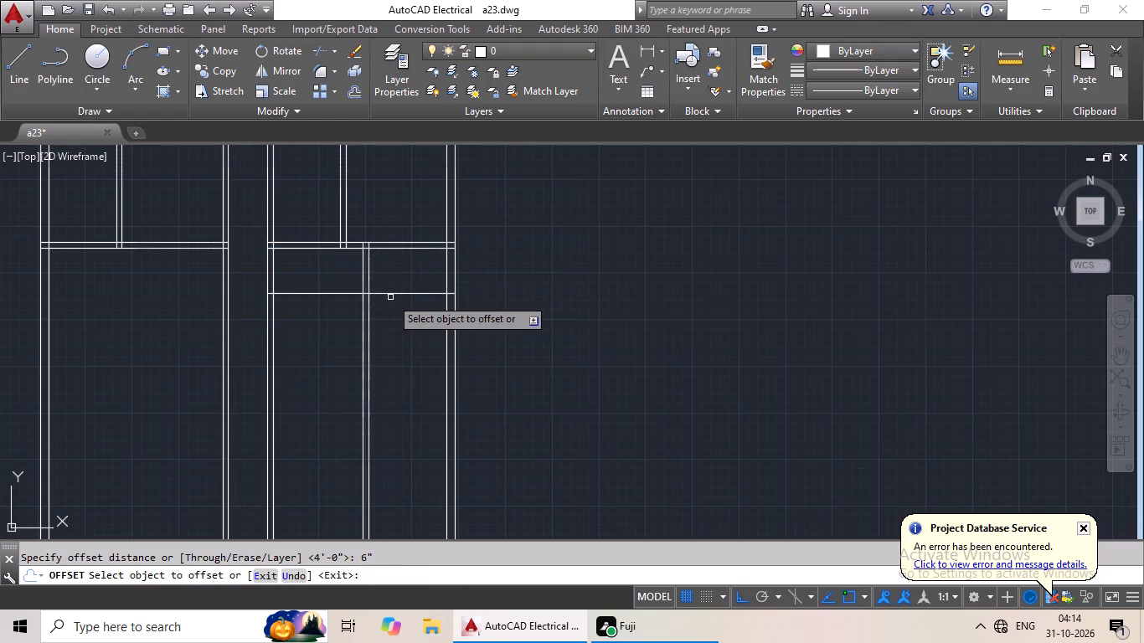
left_click_drag(416, 296, 409, 340)
left_click(405, 348)
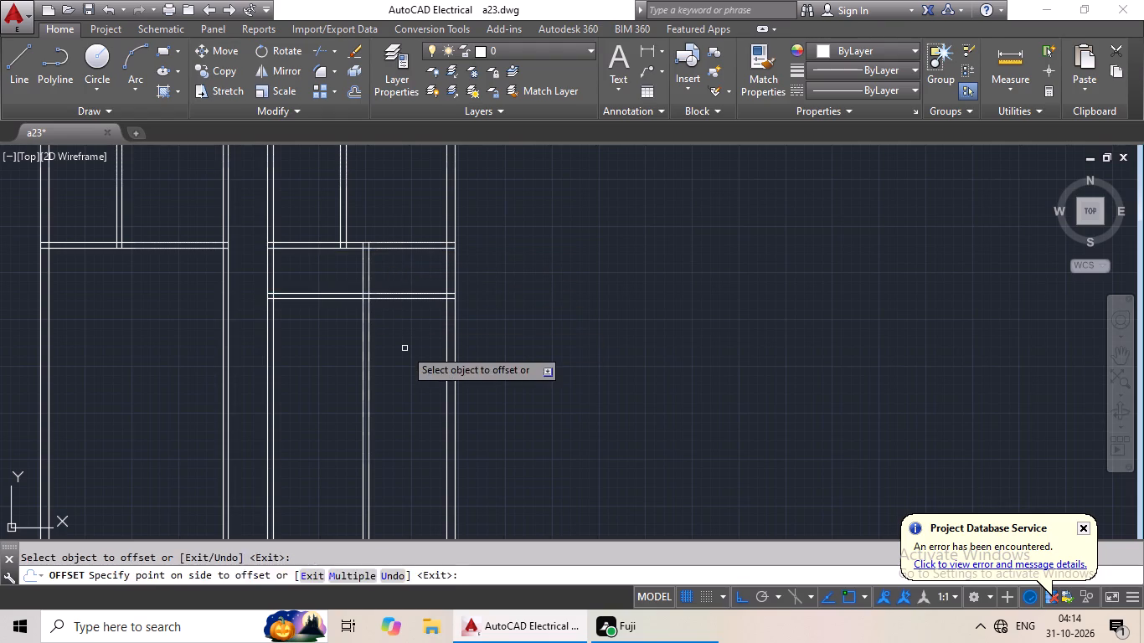
key("Escape")
key("Escape")
Trim the right strip's lowest toilet walls at their corner: the cross lines left of the side wall and the side wall lines below.
type("tr")
key("space")
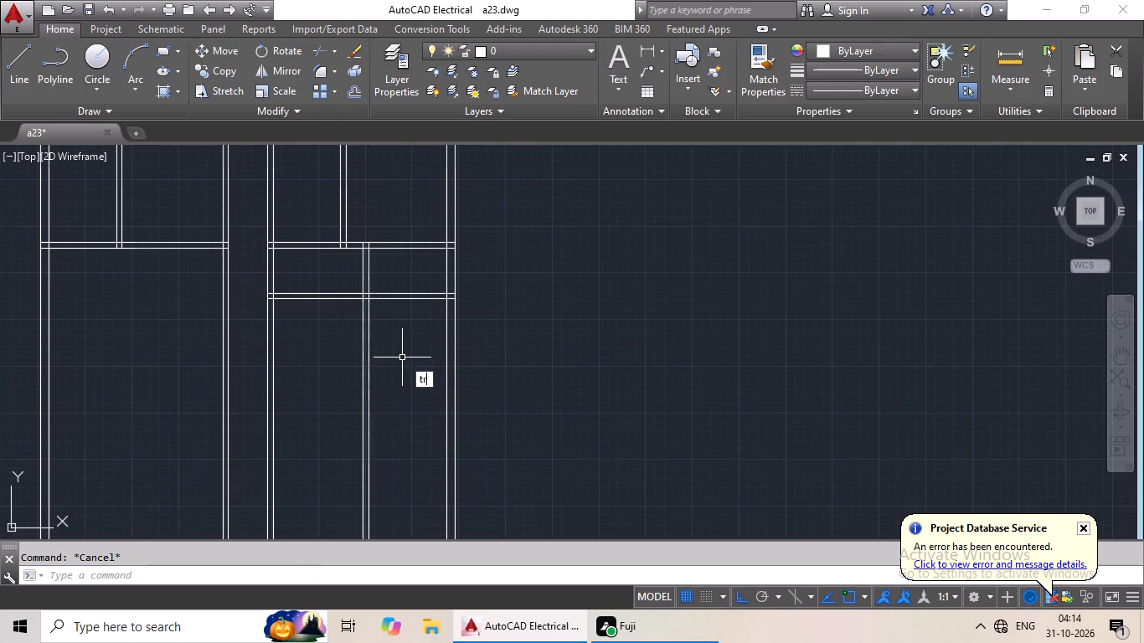
key("space")
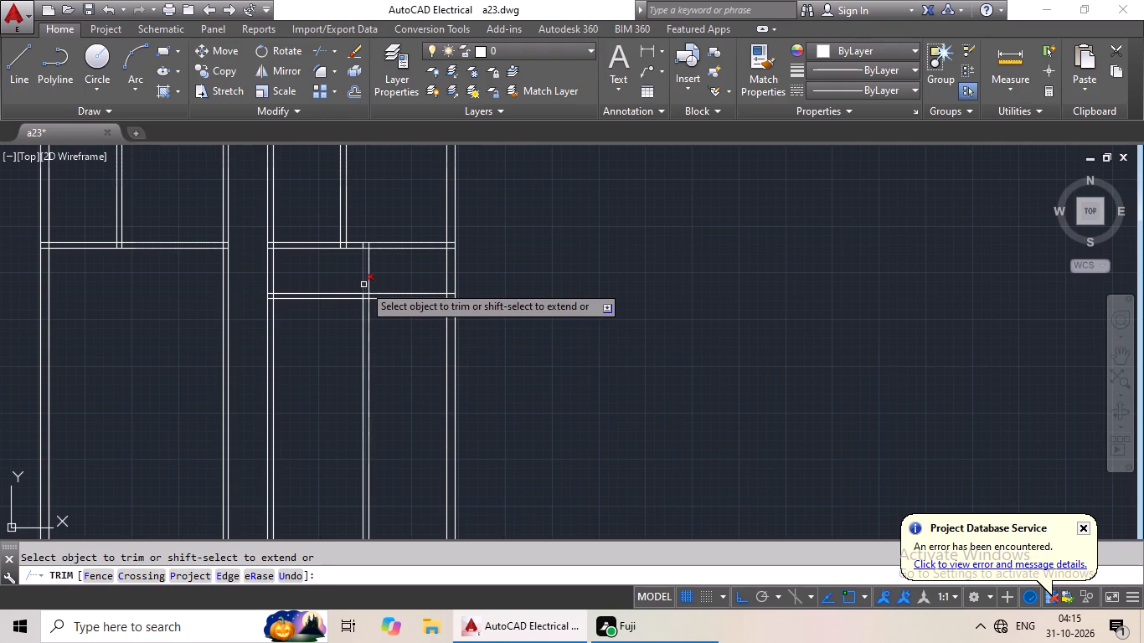
scroll(335, 292, "up", 2)
left_click_drag(356, 257, 289, 376)
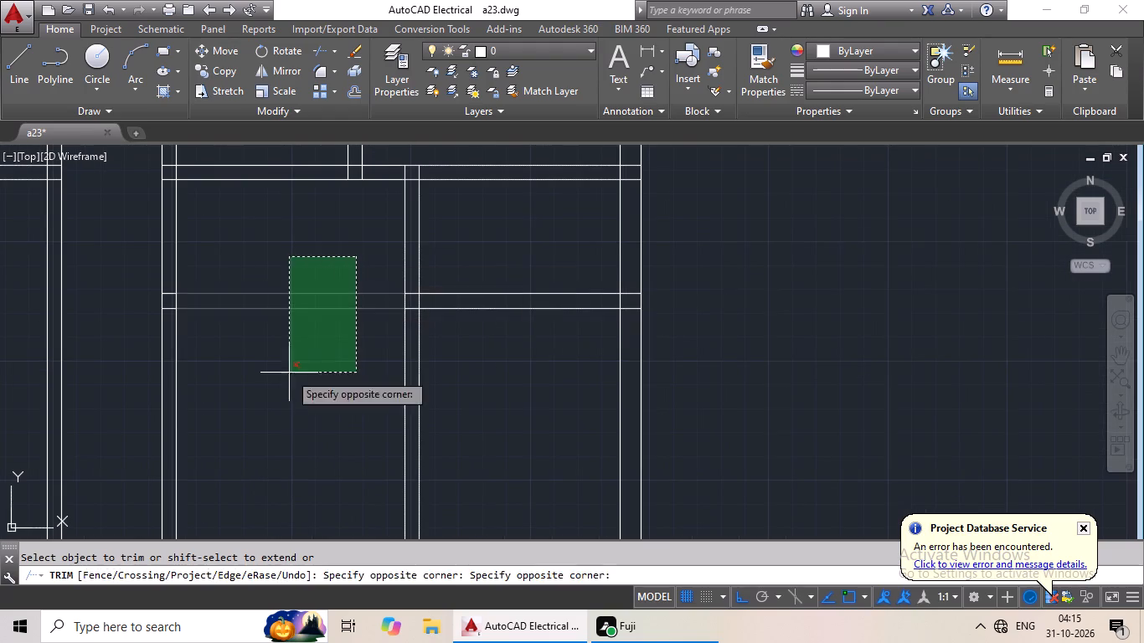
left_click(289, 373)
scroll(403, 341, "down", 2)
left_click_drag(436, 356, 384, 445)
left_click_drag(384, 444, 394, 439)
key("Escape")
key("Escape")
Delete the two leftover short horizontal lines inside the right strip's left wall beside the lowest toilet.
scroll(312, 327, "up", 4)
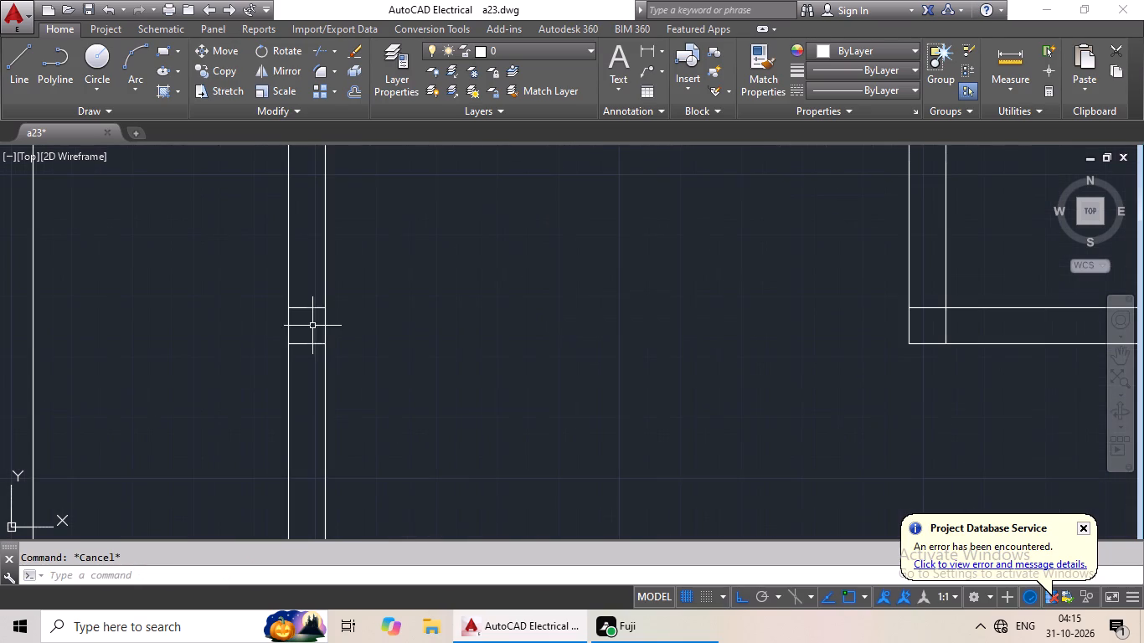
scroll(311, 301, "up", 2)
left_click_drag(309, 298, 282, 441)
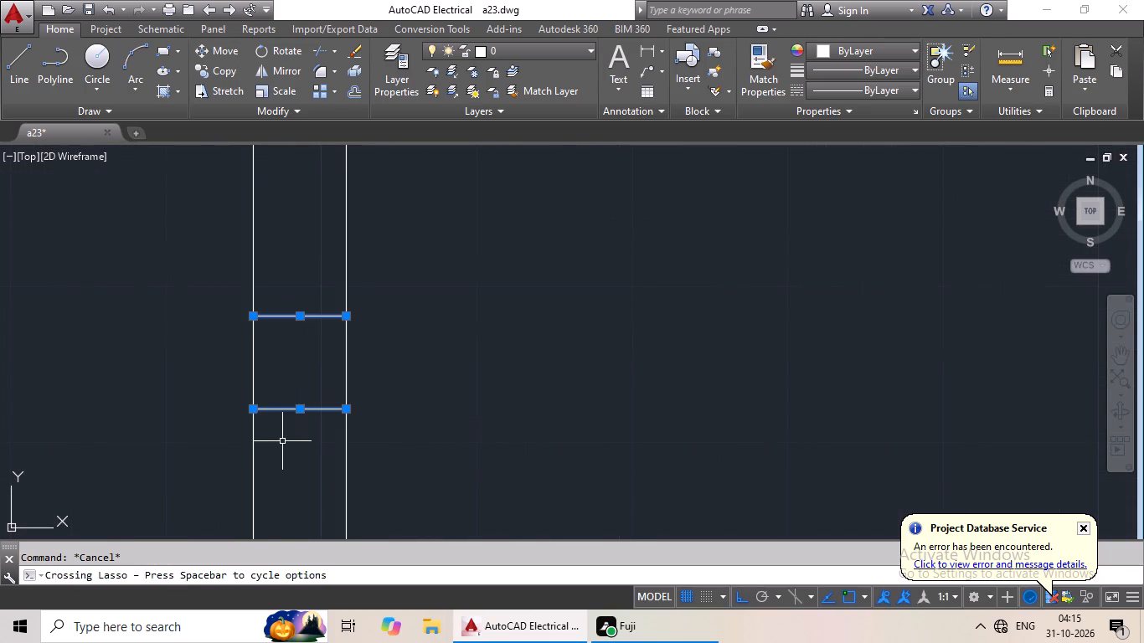
key("Delete")
scroll(329, 435, "down", 4)
middle_click_drag(376, 456, 531, 388)
scroll(533, 388, "down", 1)
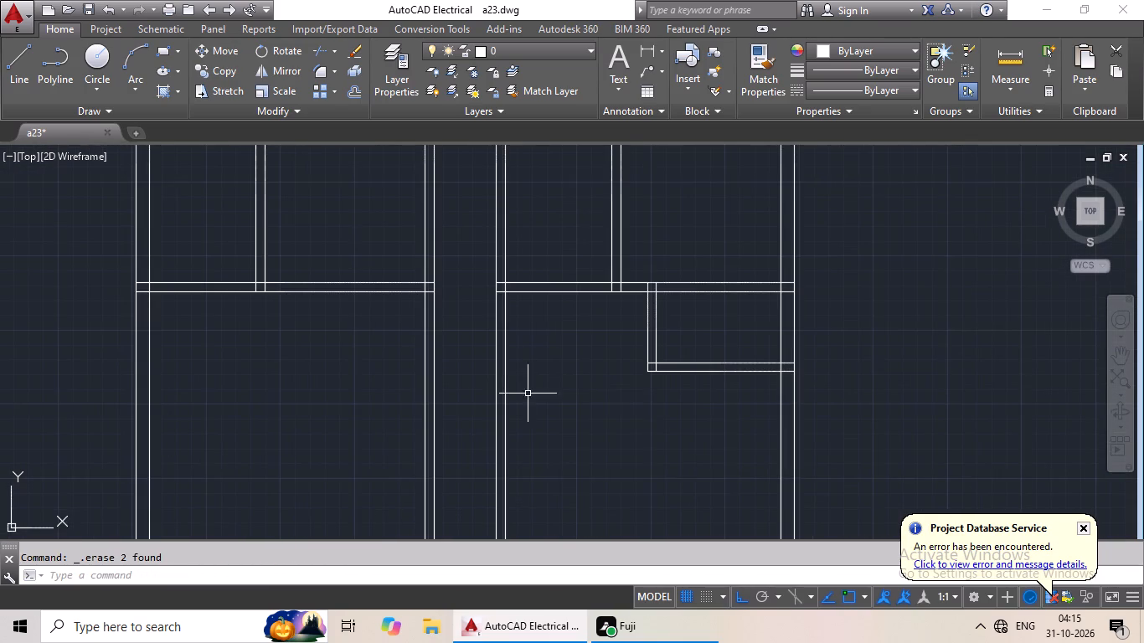
key("Escape")
Offset the inner line of the left strip's right wall 7' to the left for the toilet width.
key("o")
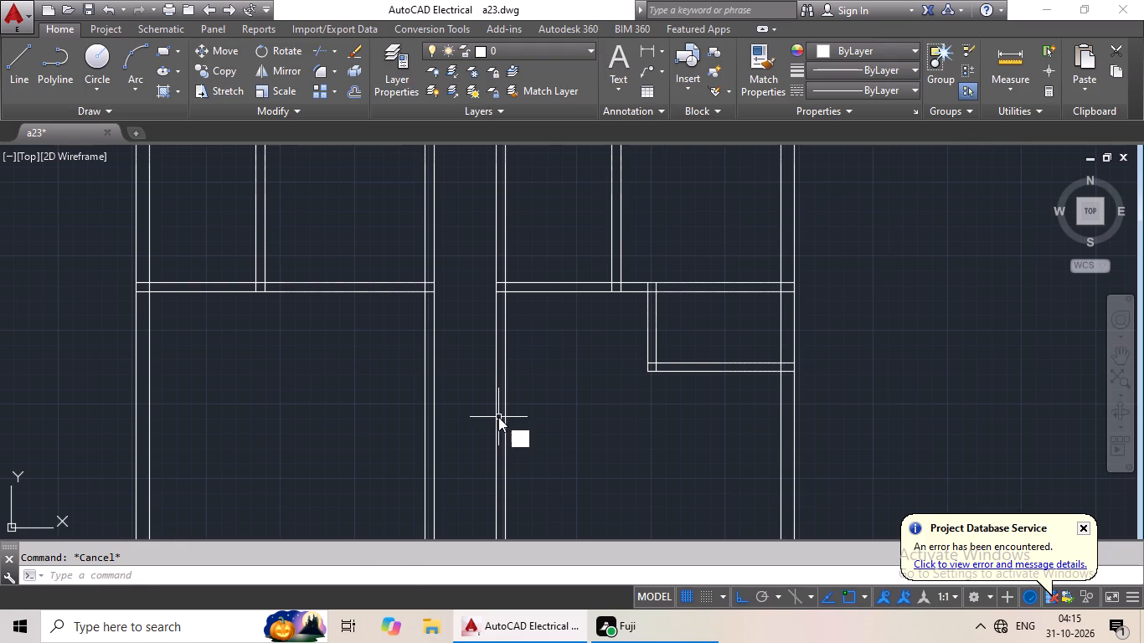
key("Return")
type("7'")
key("Return")
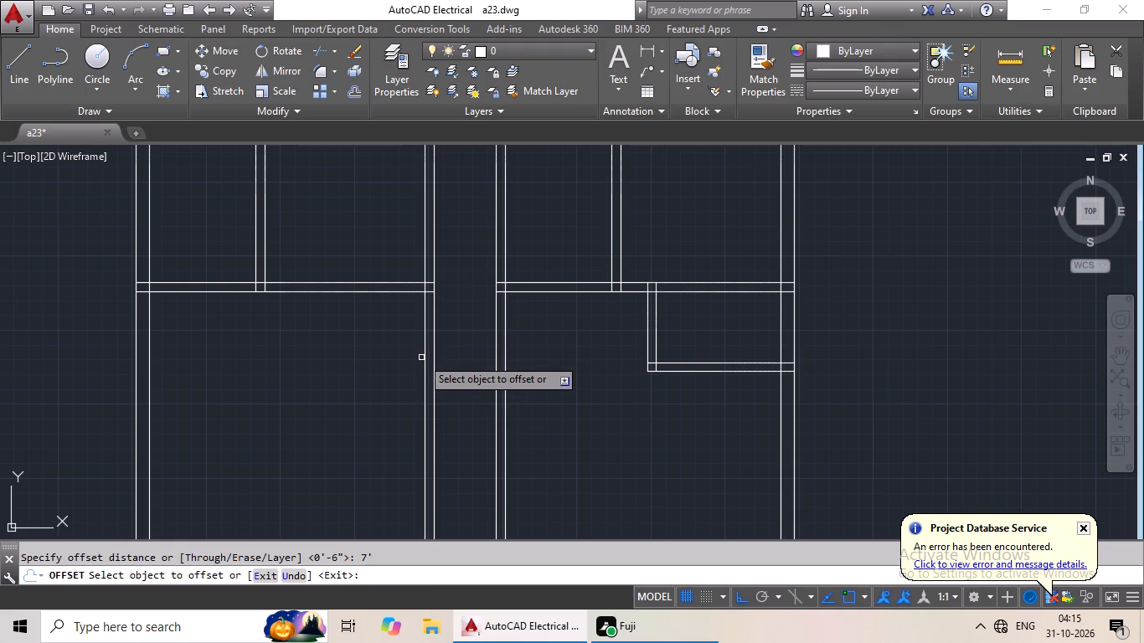
left_click_drag(421, 358, 406, 375)
left_click_drag(423, 362, 415, 365)
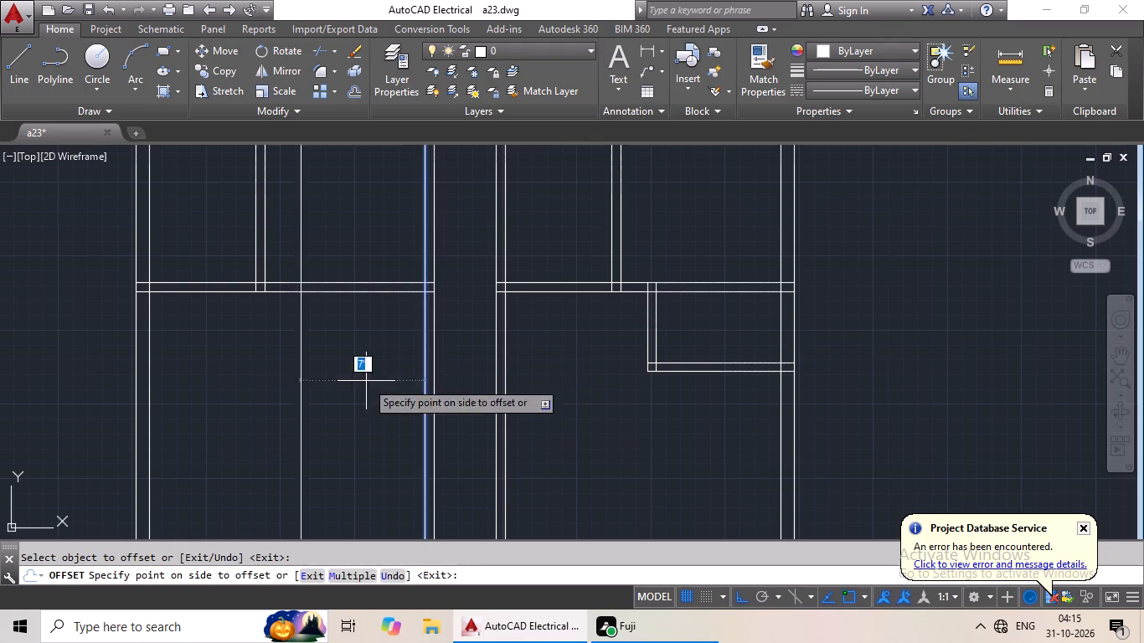
left_click(366, 381)
key("Escape")
key("Escape")
Offset the left strip's new toilet side line 6" to the left for the wall thickness.
key("o")
key("Return")
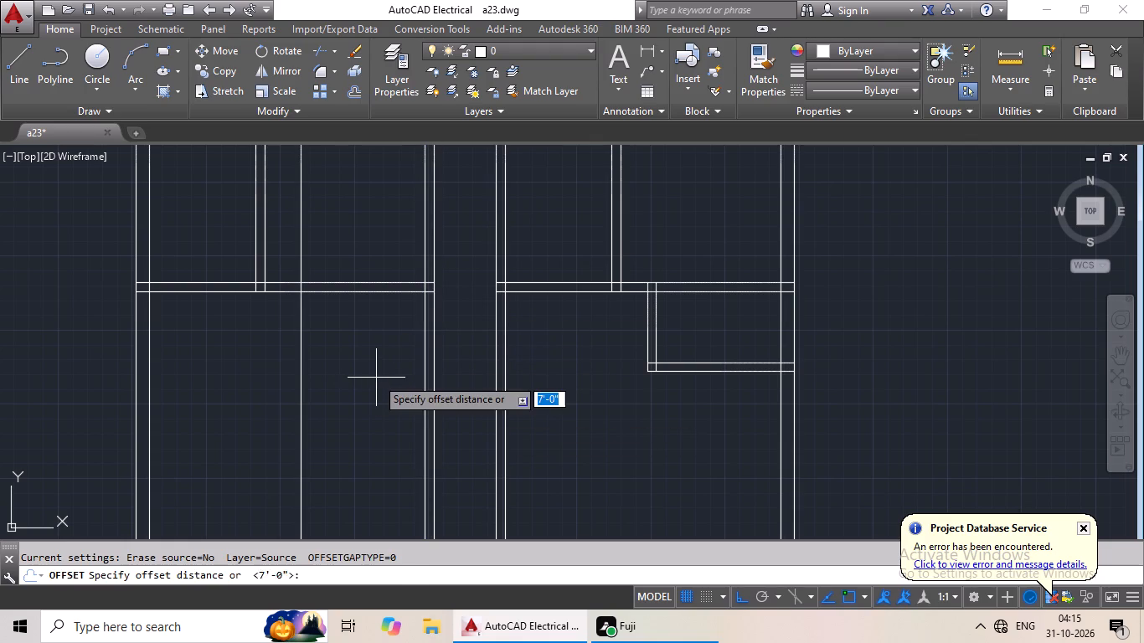
key("6")
key("shift+quotedbl")
key("Return")
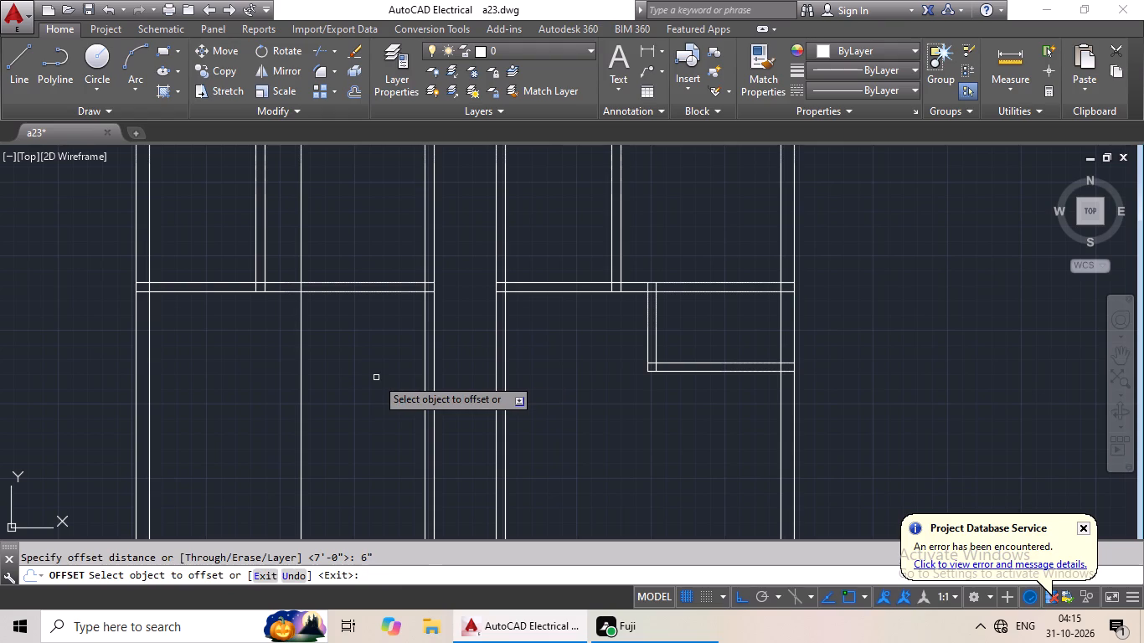
left_click_drag(301, 380, 273, 397)
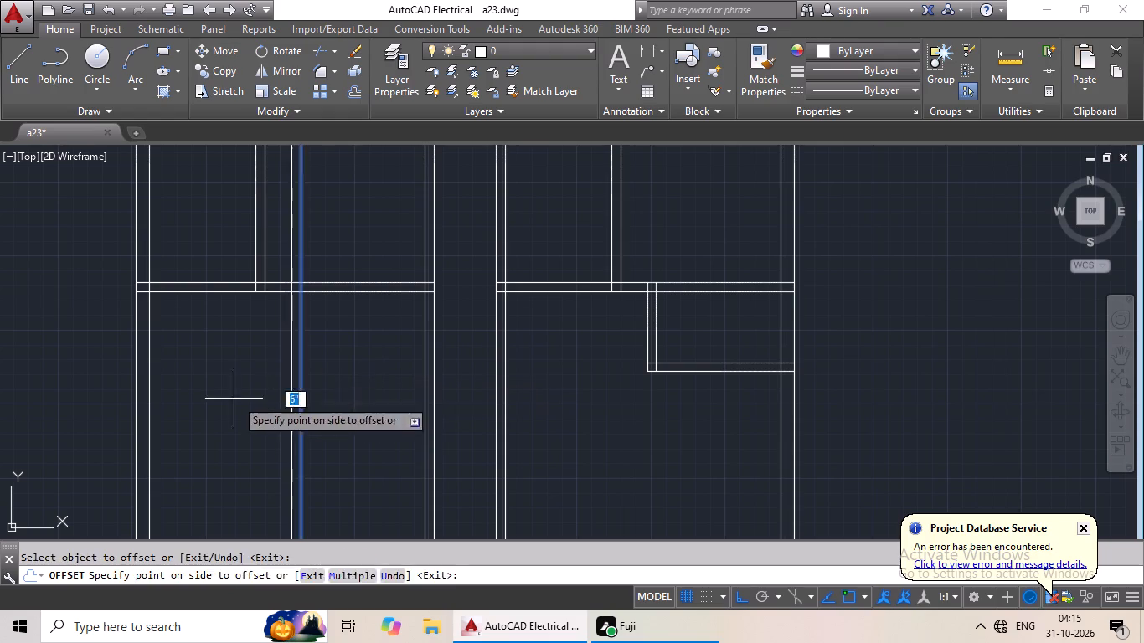
left_click(231, 398)
key("Escape")
key("Escape")
Trim the toilet side wall lines out of the left strip's lowest bedroom and the middle unit's hall.
key("t")
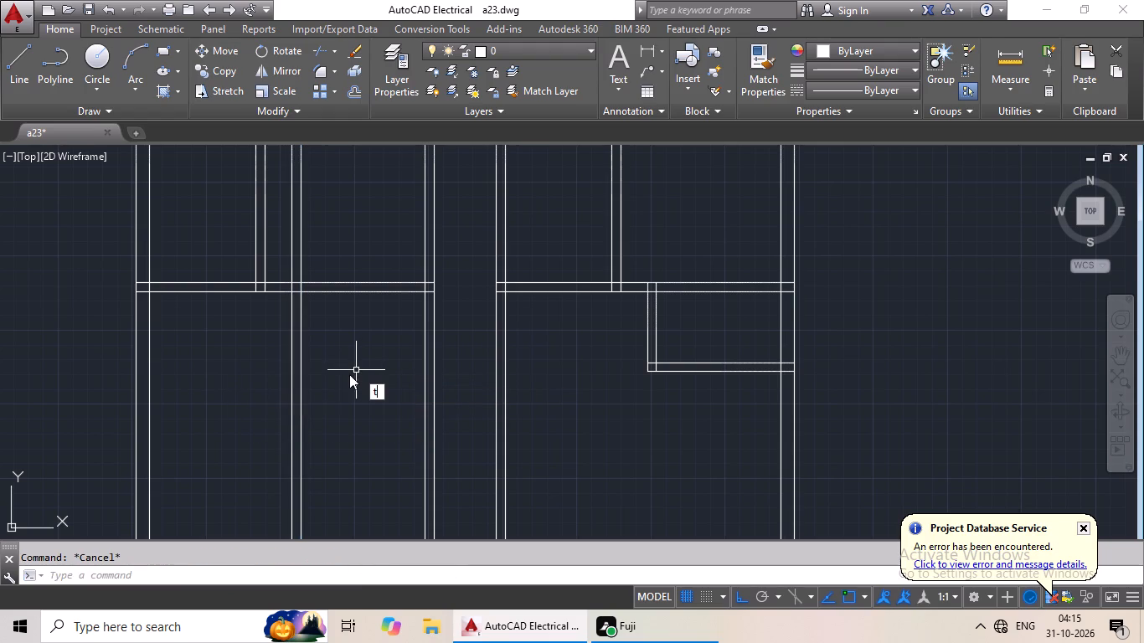
key("r")
key("space")
key("space")
scroll(334, 286, "down", 3)
scroll(324, 255, "up", 3)
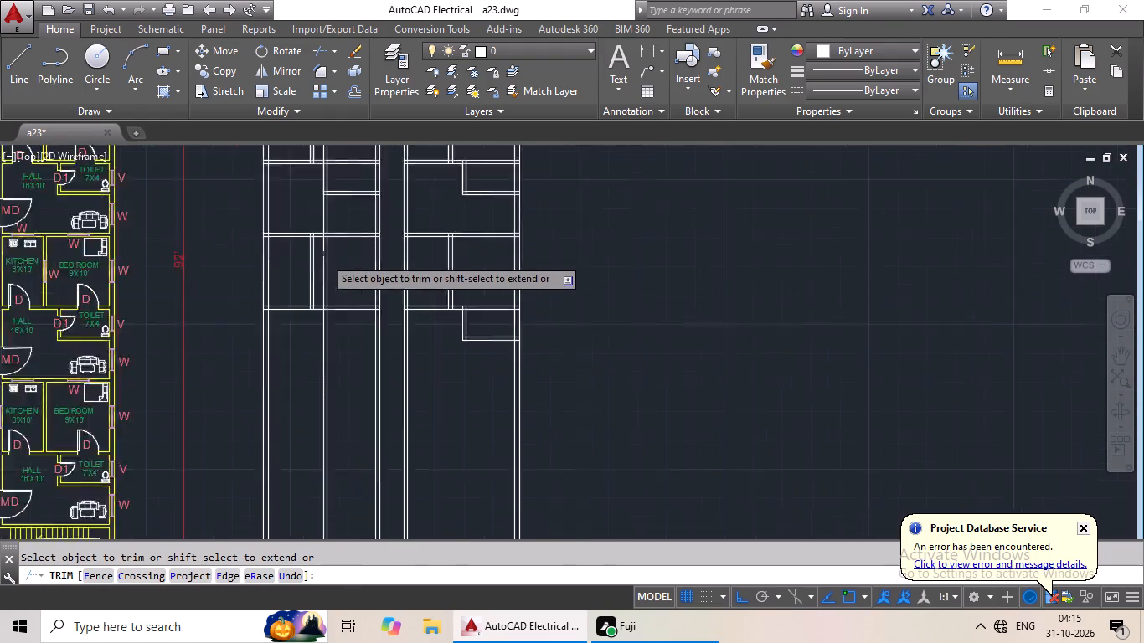
left_click_drag(374, 270, 313, 346)
scroll(348, 311, "down", 1)
middle_click_drag(348, 310, 339, 401)
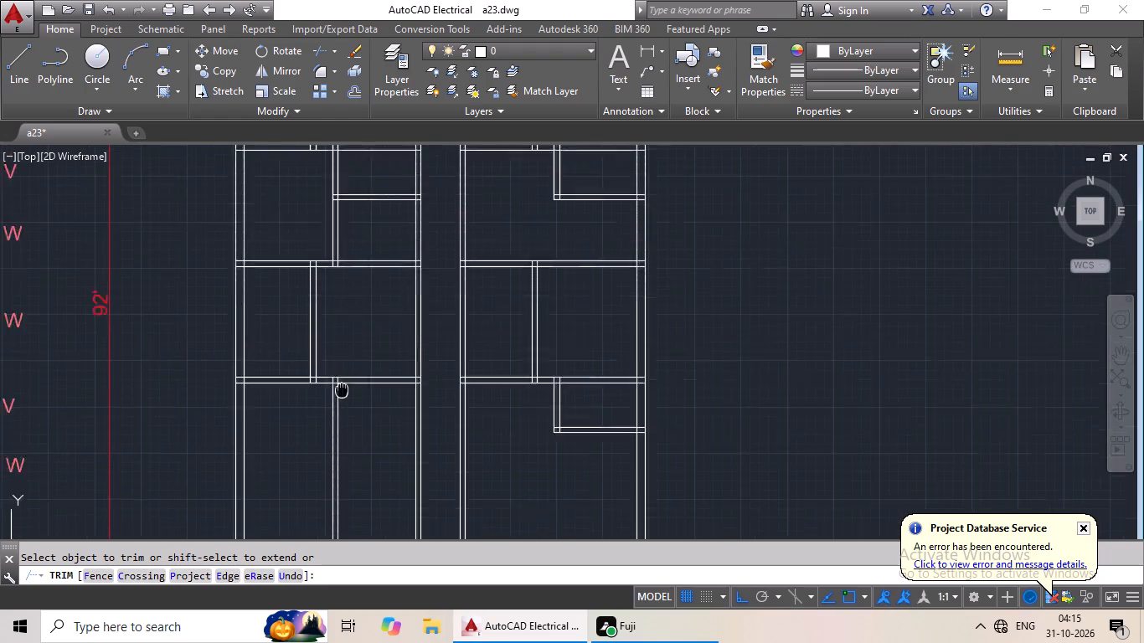
middle_click_drag(339, 401, 334, 417)
scroll(337, 304, "up", 1)
left_click_drag(340, 301, 278, 342)
left_click_drag(281, 338, 288, 336)
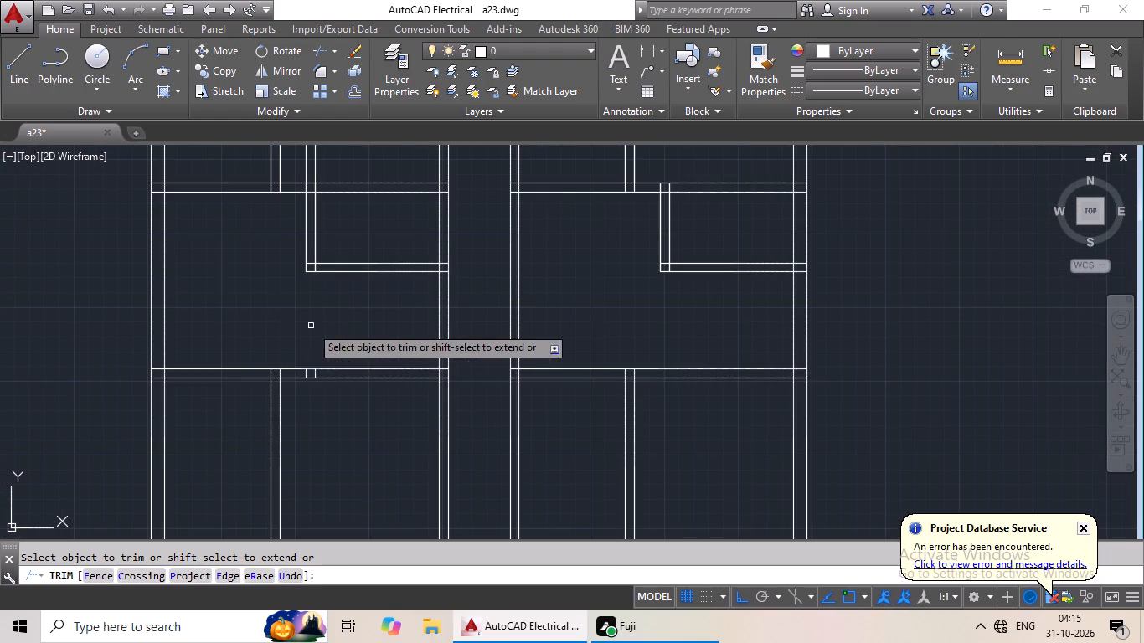
Trim the toilet side wall lines out of the left strip's middle bedroom, the top unit's hall and the top bedroom.
scroll(323, 320, "down", 2)
middle_click_drag(323, 316, 307, 380)
scroll(305, 311, "up", 4)
left_click_drag(322, 273, 245, 361)
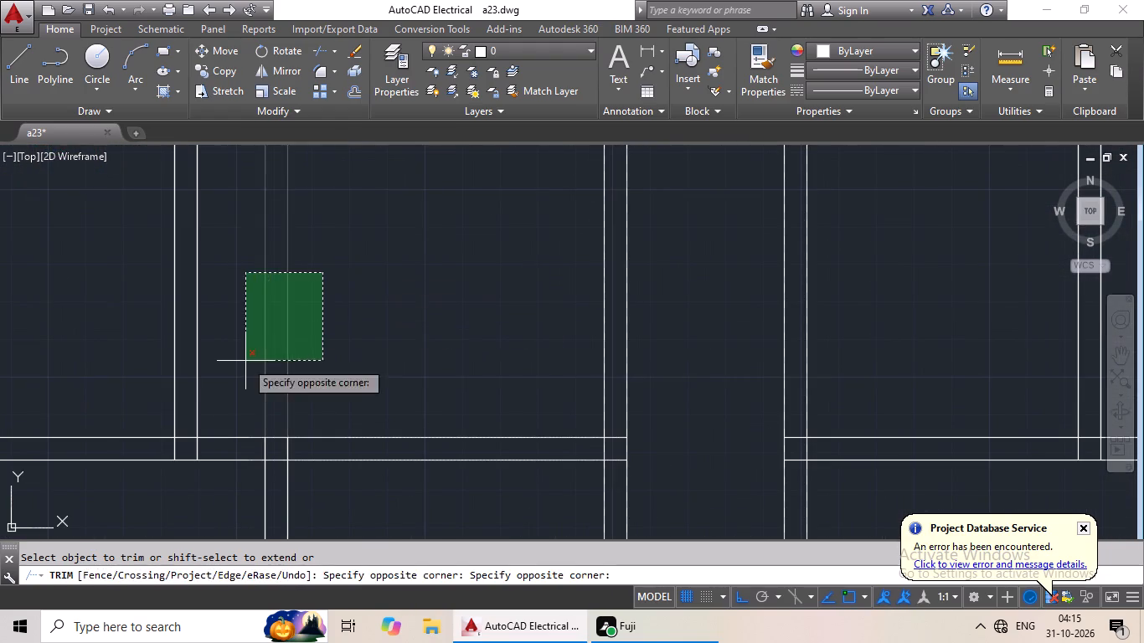
left_click_drag(245, 361, 265, 353)
scroll(322, 316, "down", 4)
middle_click_drag(330, 306, 300, 379)
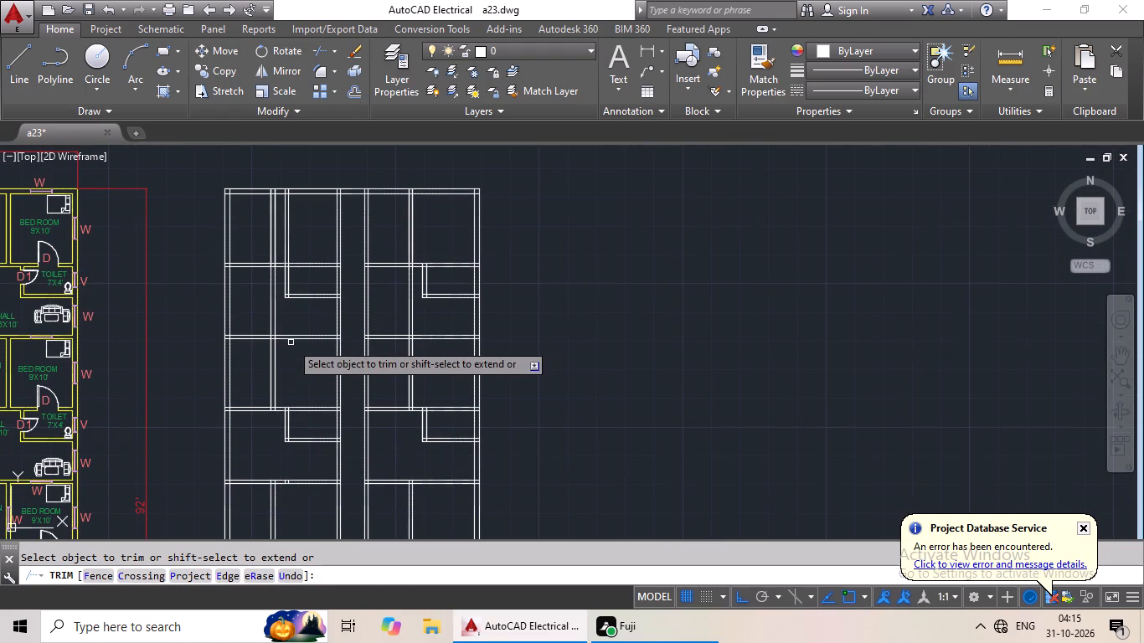
scroll(286, 224, "up", 4)
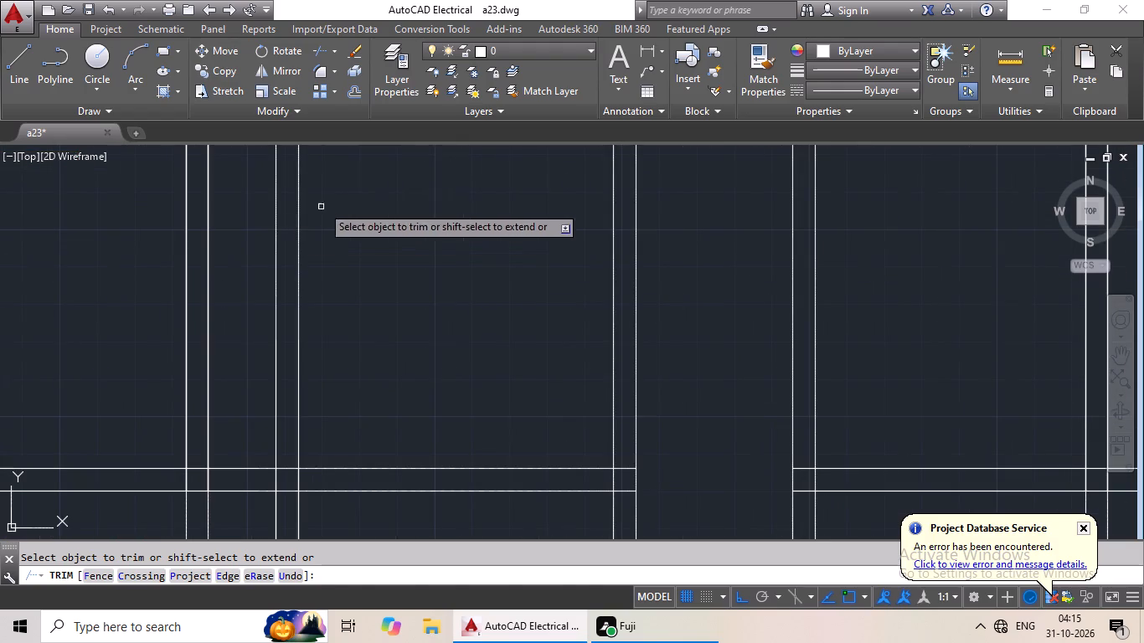
left_click_drag(334, 202, 238, 332)
left_click(243, 331)
scroll(277, 309, "down", 3)
middle_click_drag(286, 312, 289, 271)
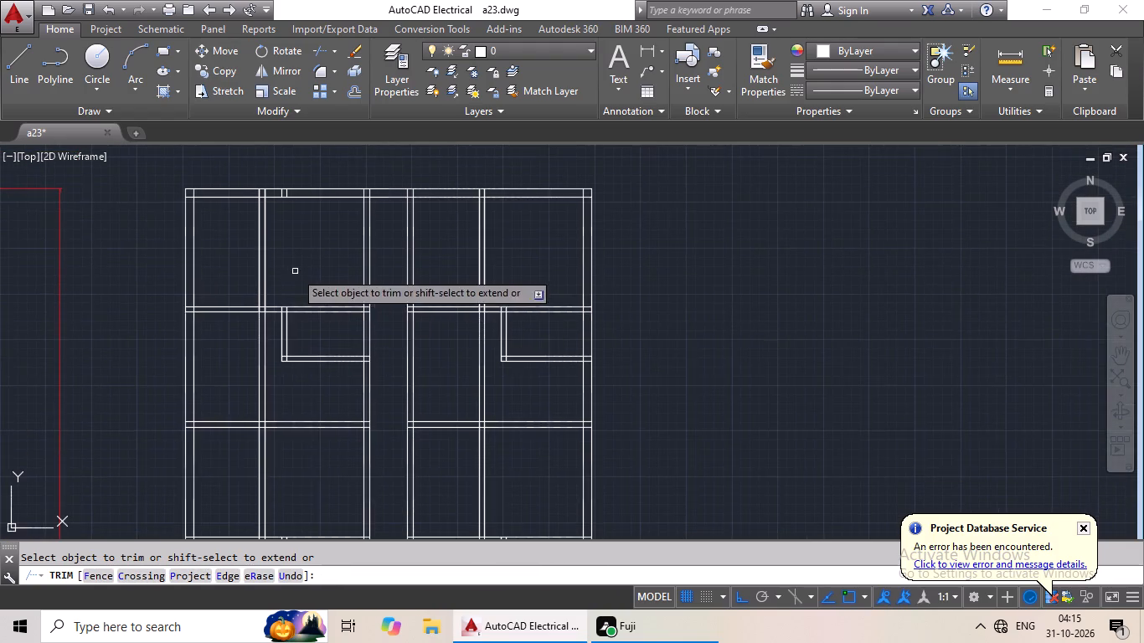
scroll(310, 318, "down", 1)
middle_click_drag(305, 418, 306, 357)
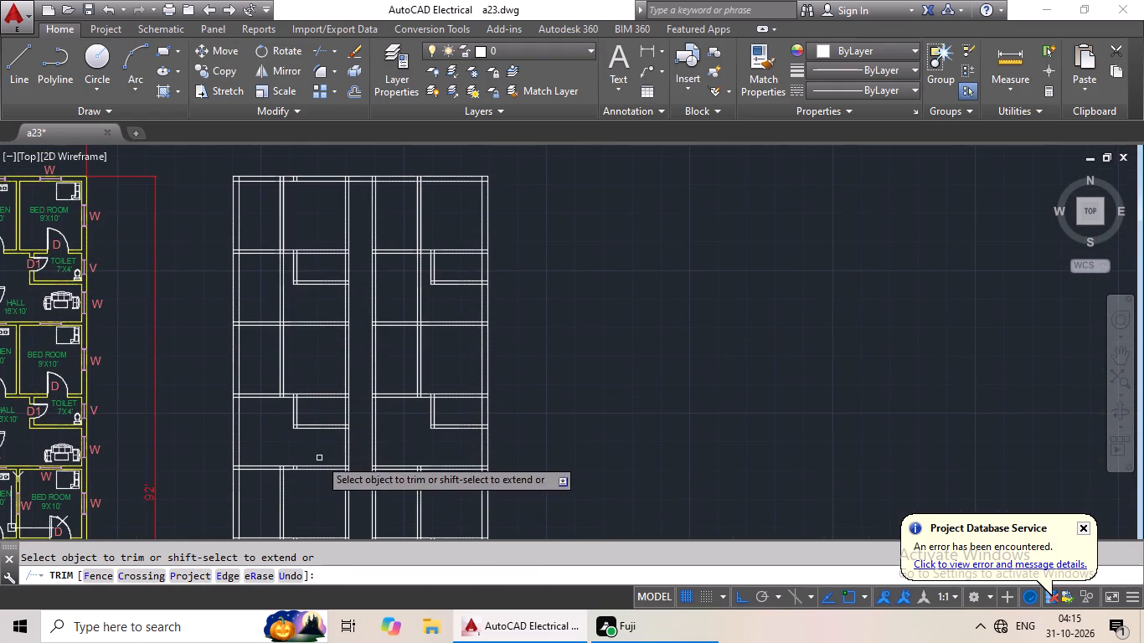
key("Escape")
key("Escape")
Trim the kitchen-bedroom partition wall lines out of the left strip's top hall.
scroll(292, 173, "up", 1)
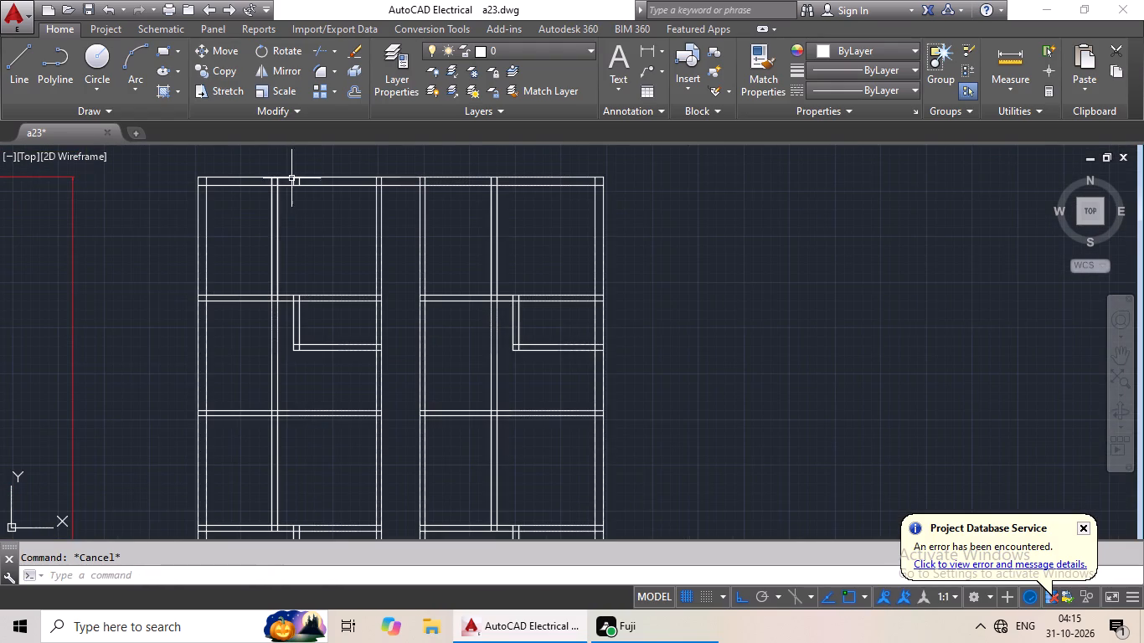
middle_click_drag(322, 469, 317, 418)
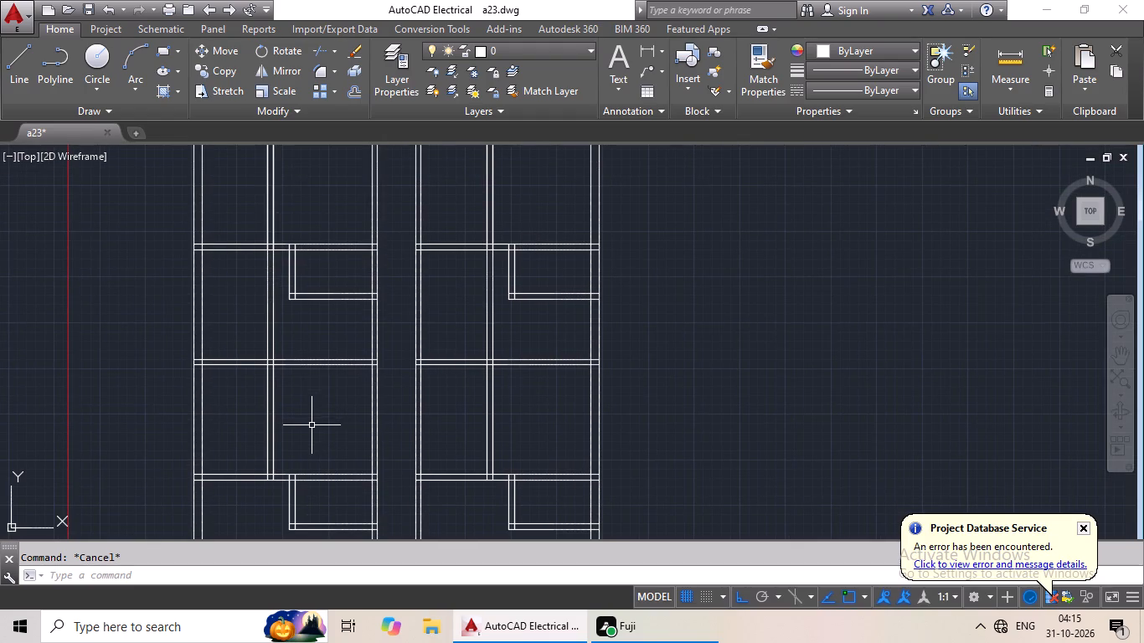
key("Escape")
key("Escape")
type("tr")
key("space")
key("space")
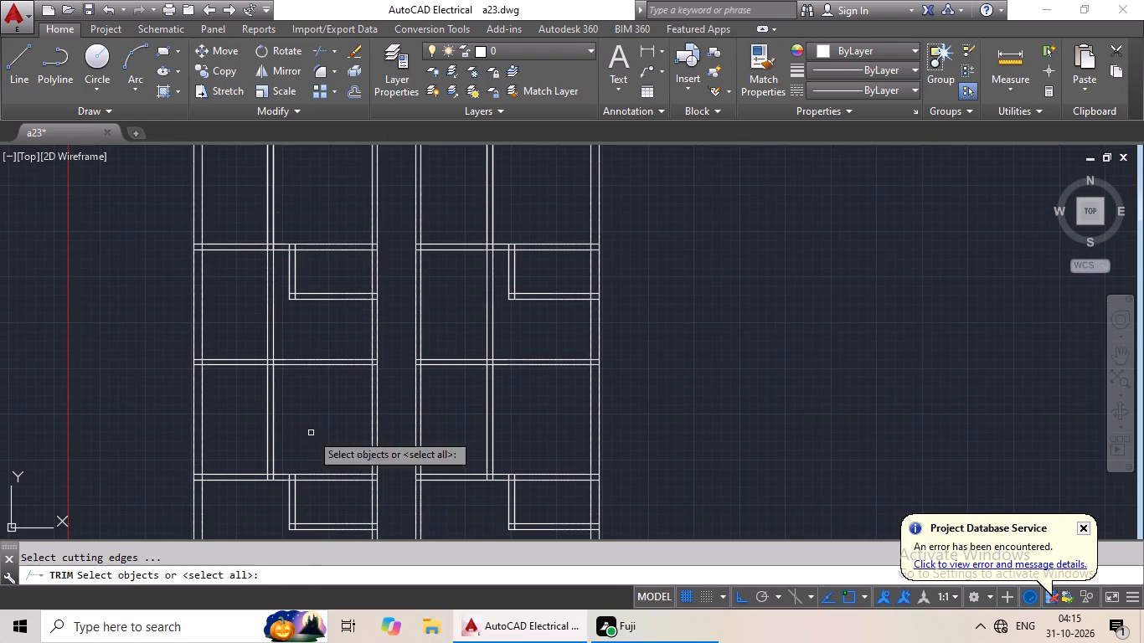
scroll(280, 327, "up", 1)
left_click_drag(298, 318, 228, 359)
left_click(229, 358)
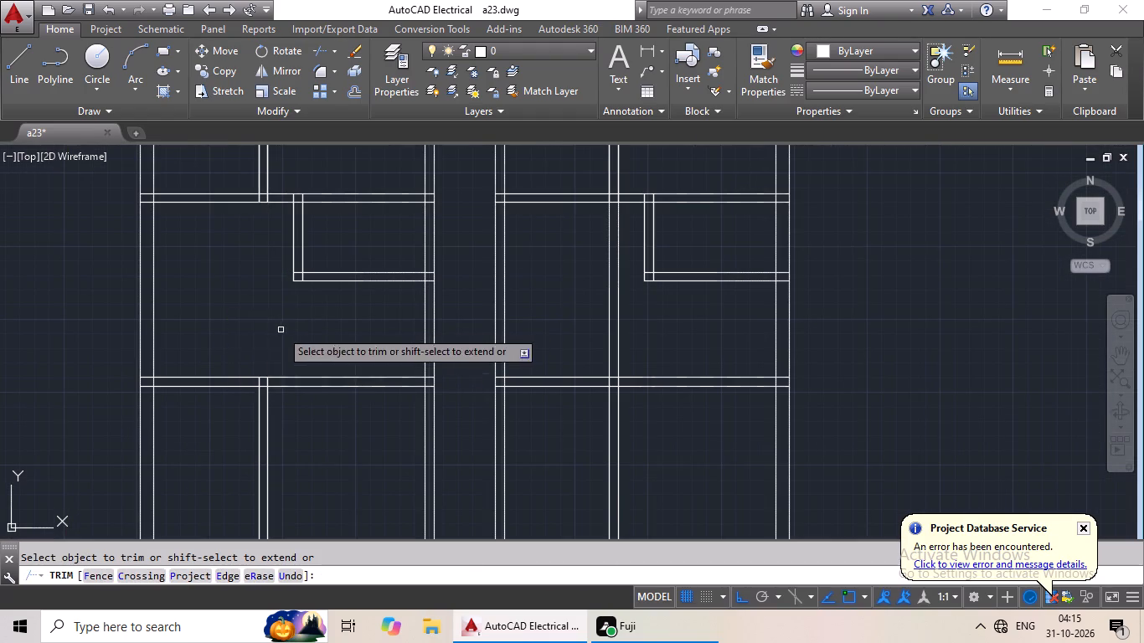
scroll(285, 331, "down", 2)
middle_click_drag(315, 399, 296, 323)
key("Escape")
key("Escape")
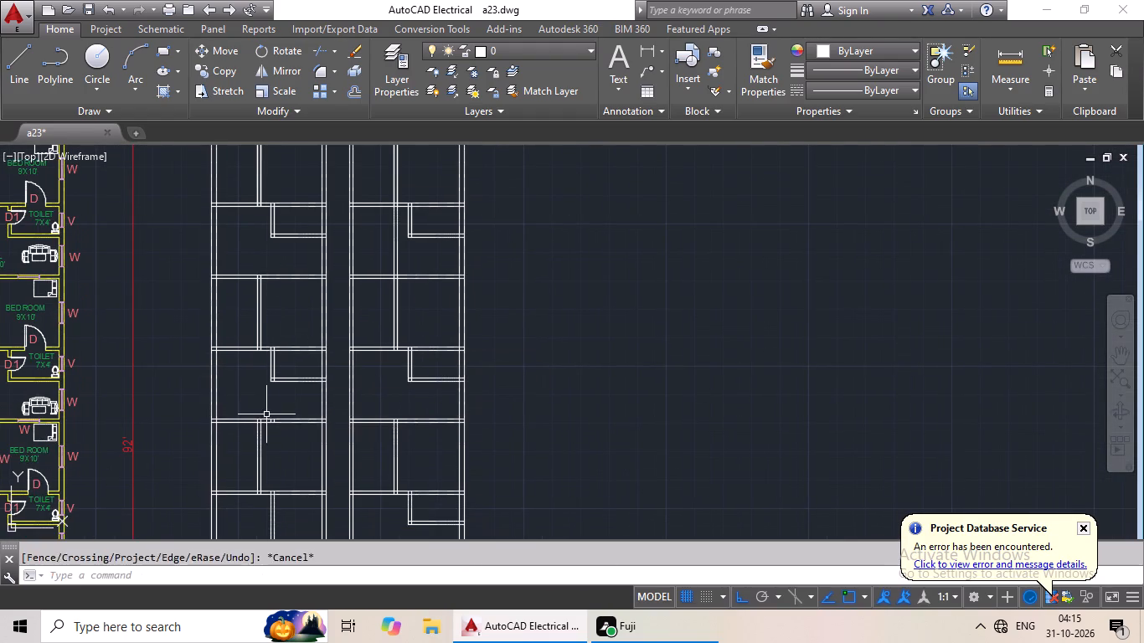
Delete the two leftover short vertical lines inside the cross wall above the left strip's lowest bedroom.
scroll(297, 432, "up", 4)
scroll(163, 393, "up", 2)
middle_click_drag(247, 404, 271, 409)
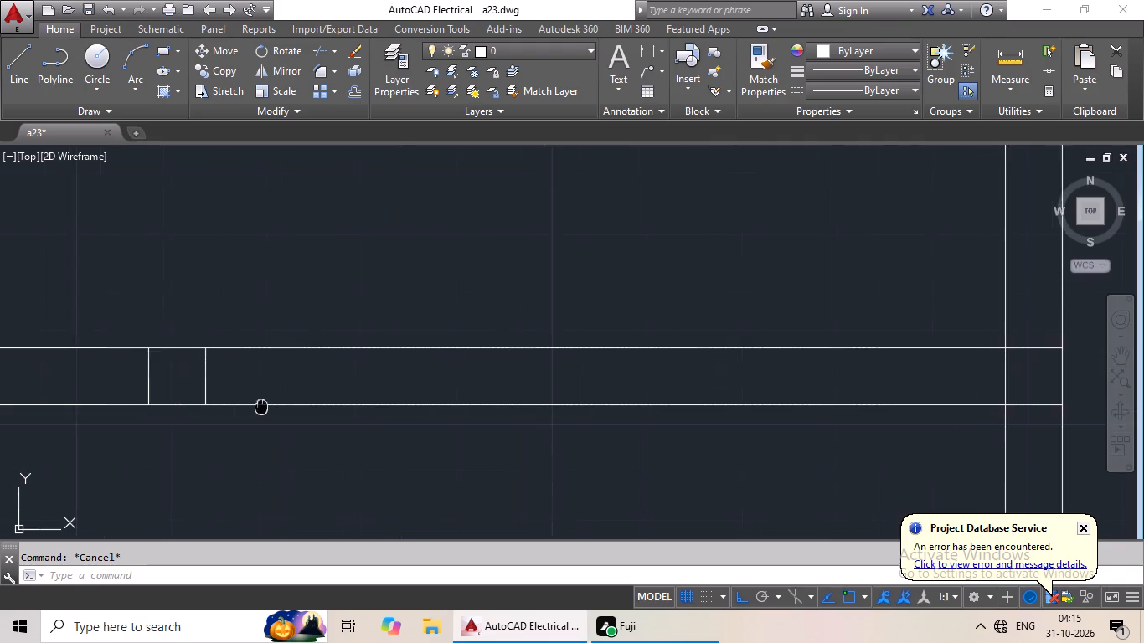
middle_click_drag(271, 409, 449, 417)
scroll(399, 394, "up", 2)
left_click_drag(452, 353, 209, 389)
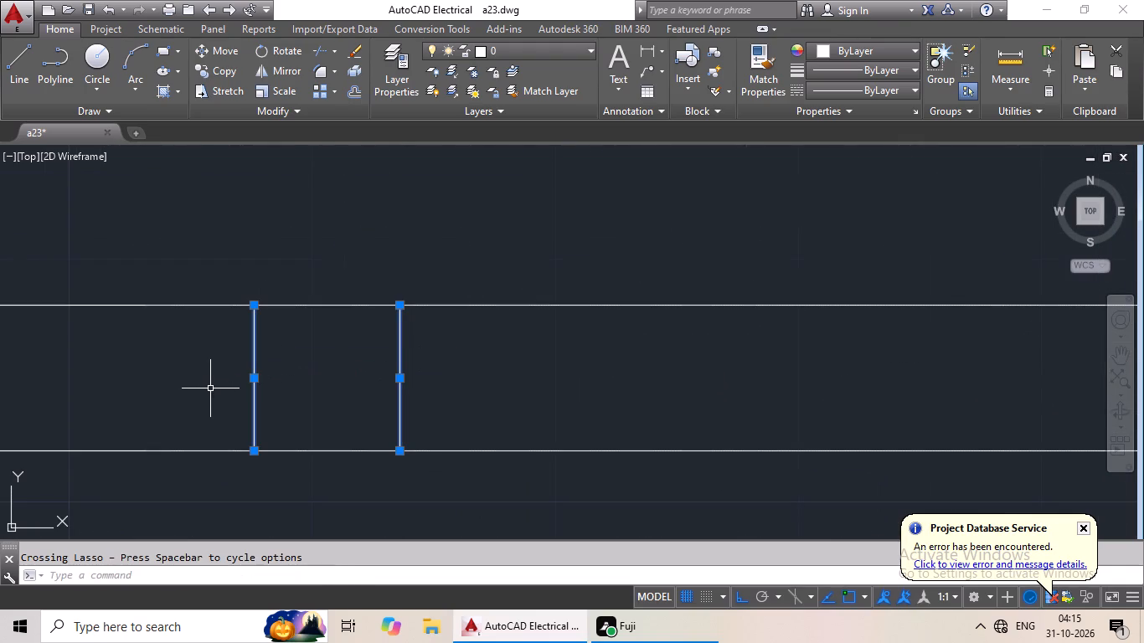
key("Delete")
Delete the two leftover short vertical lines inside the left strip's top outer wall.
scroll(341, 392, "down", 5)
scroll(363, 316, "down", 2)
middle_click_drag(367, 299, 362, 380)
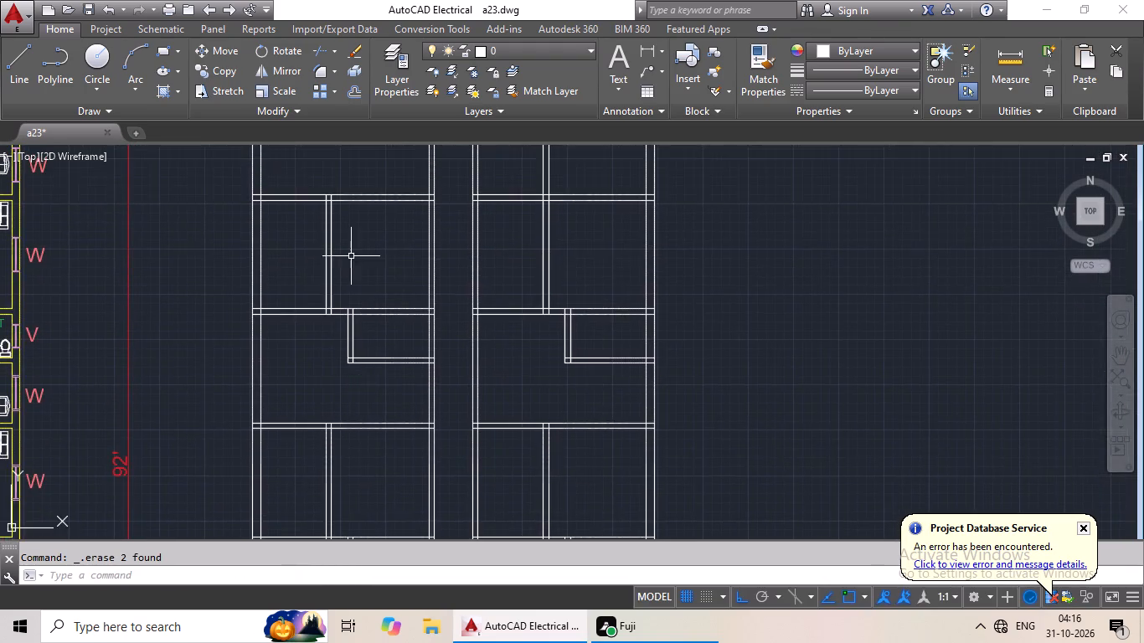
middle_click_drag(353, 252, 343, 378)
middle_click_drag(333, 300, 317, 411)
middle_click_drag(341, 280, 347, 374)
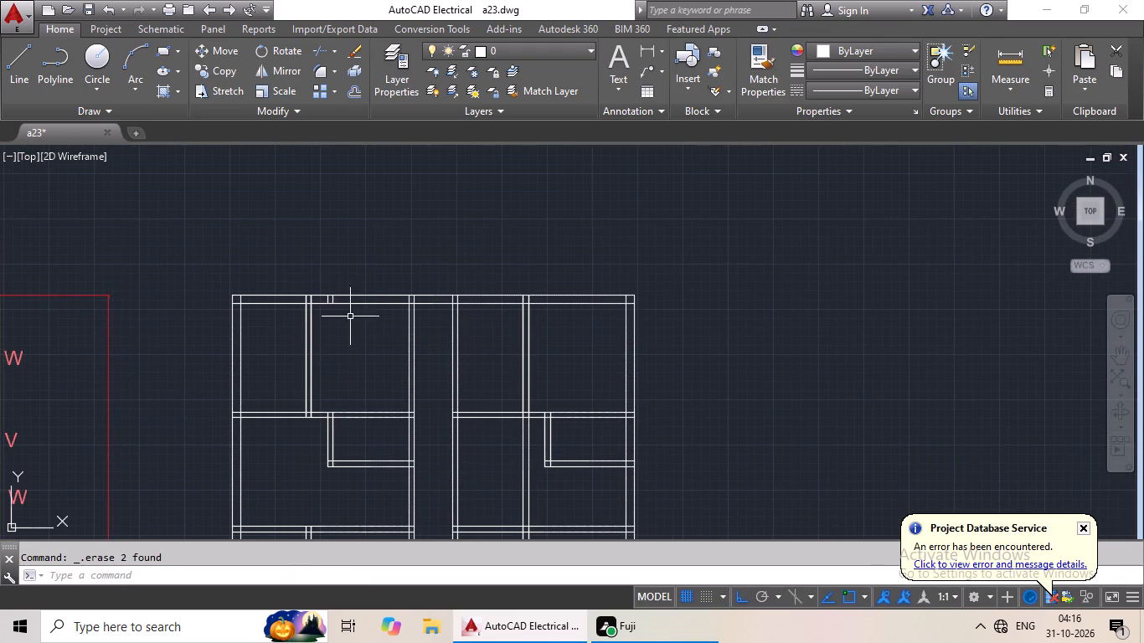
scroll(326, 299, "up", 5)
left_click_drag(412, 284, 291, 304)
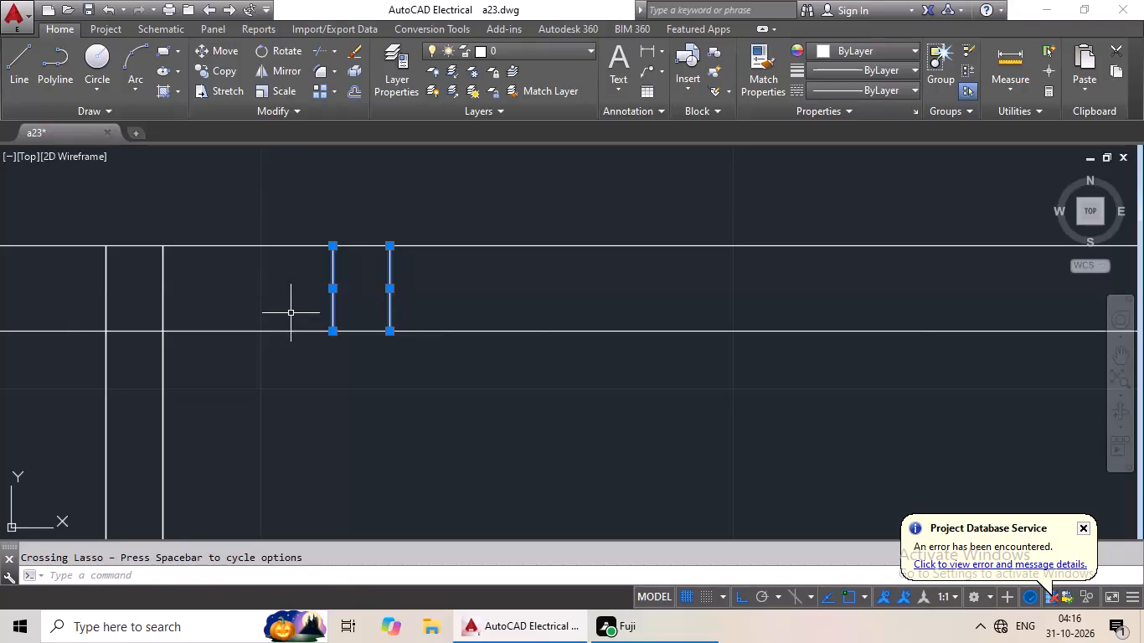
key("Delete")
scroll(331, 321, "down", 4)
middle_click_drag(407, 429, 397, 275)
middle_click_drag(387, 378, 346, 224)
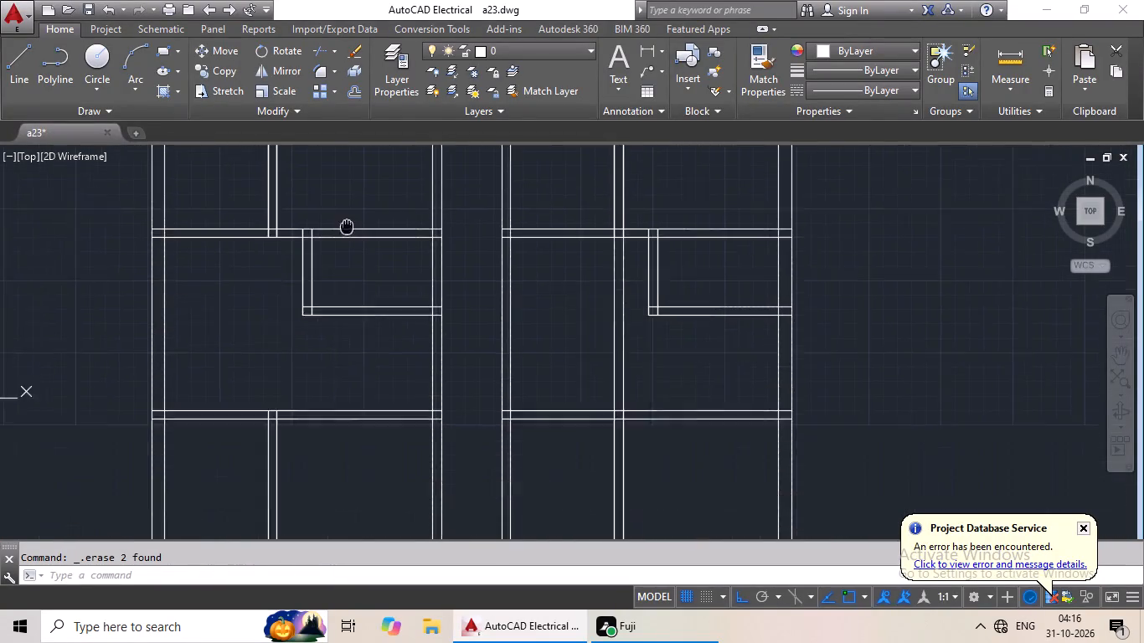
Offset the lower line of the left strip's next cross wall, below the kitchen-bedroom pair, 4' downward for the toilet's lower wall.
scroll(348, 314, "down", 1)
middle_click_drag(353, 399, 374, 275)
middle_click_drag(363, 326, 364, 220)
middle_click_drag(366, 421, 379, 296)
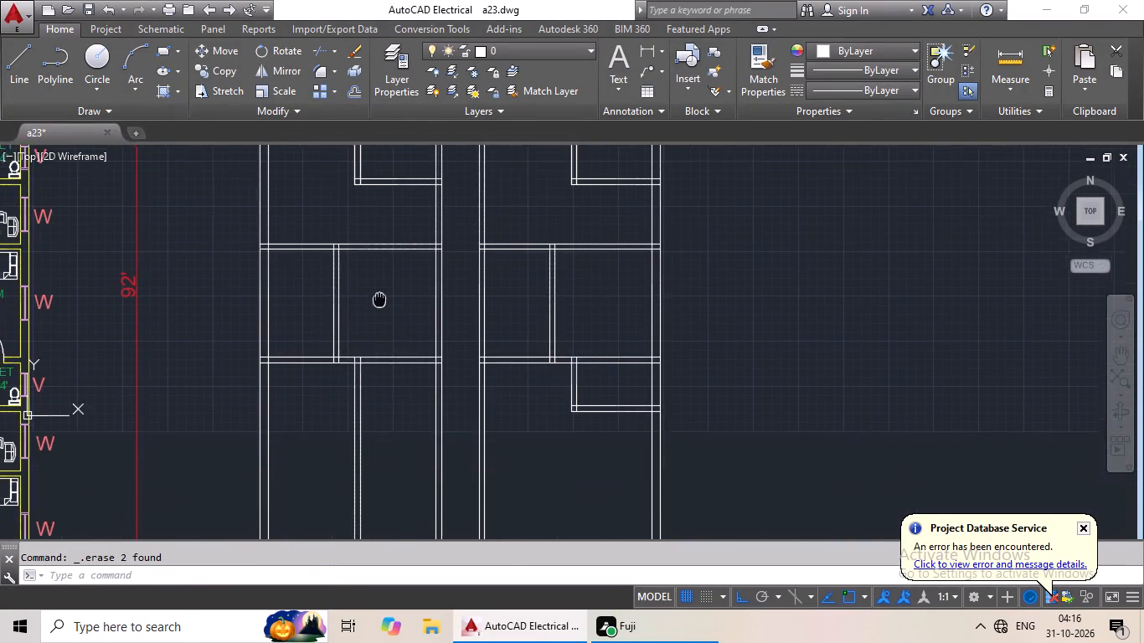
middle_click_drag(386, 362, 389, 320)
key("Escape")
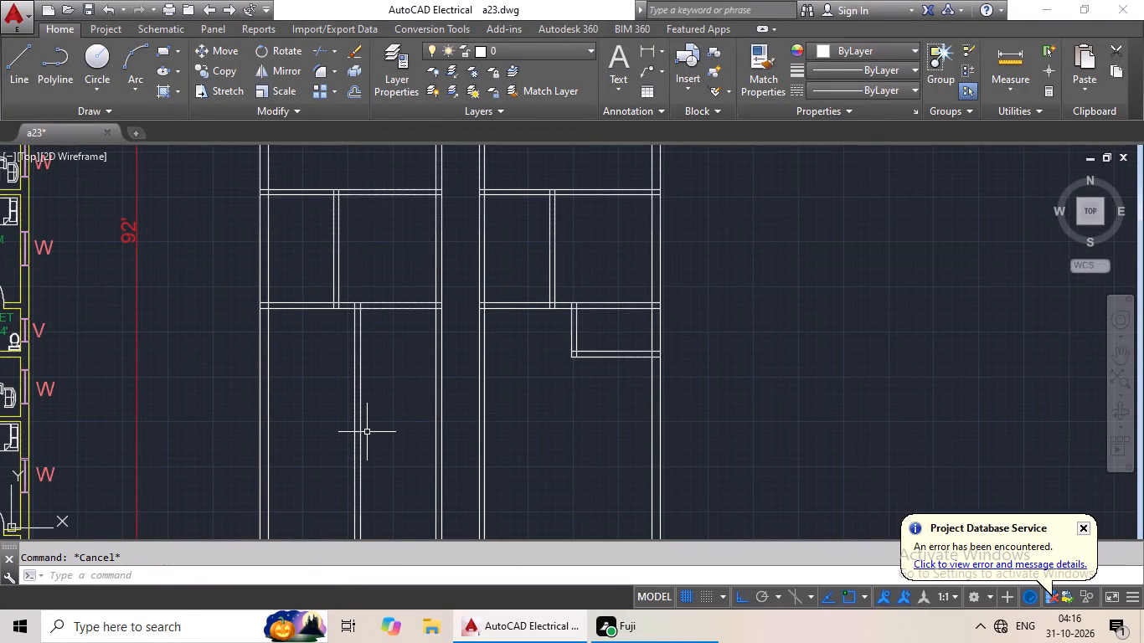
key("o")
key("Return")
type("4'")
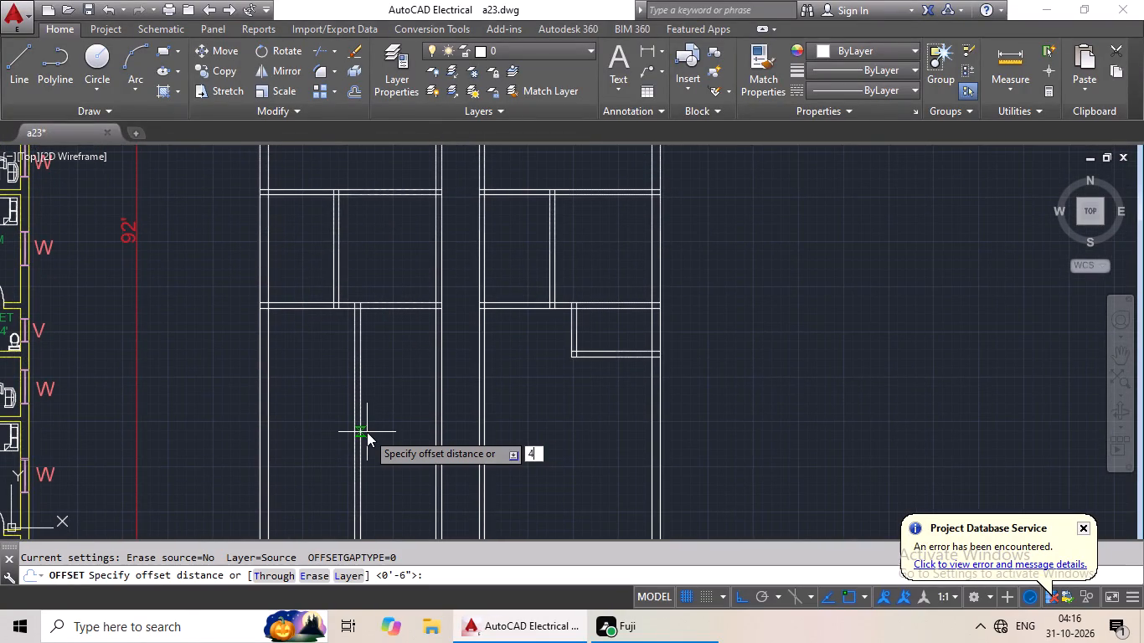
key("Return")
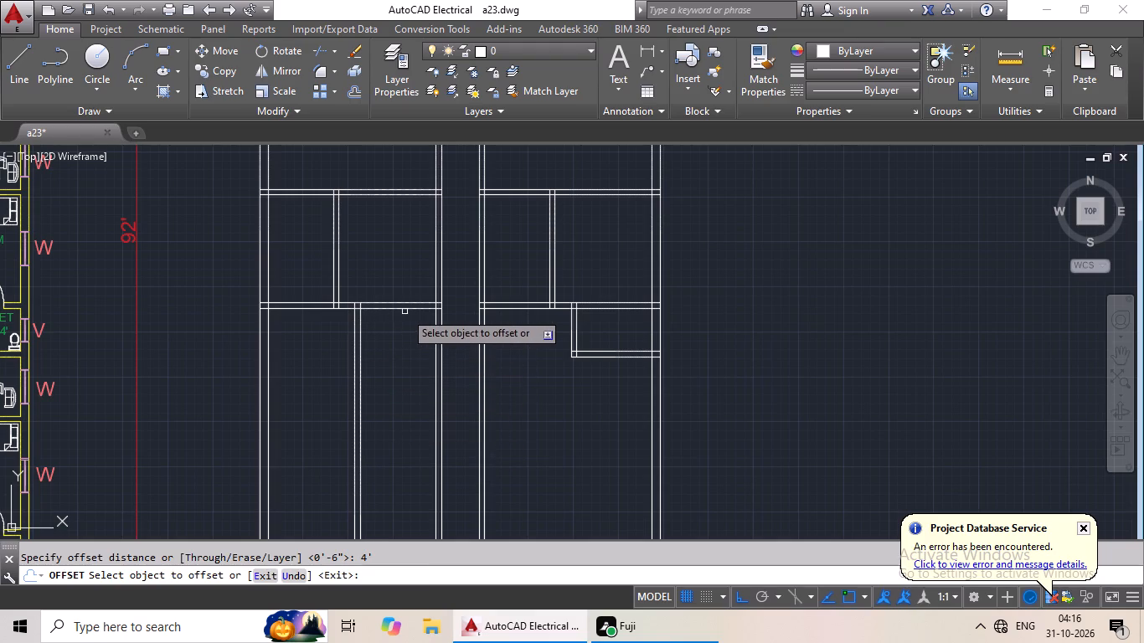
left_click_drag(411, 307, 413, 326)
left_click(419, 360)
key("Escape")
key("Escape")
Offset the new toilet wall line 6" downward to give the wall its thickness.
key("o")
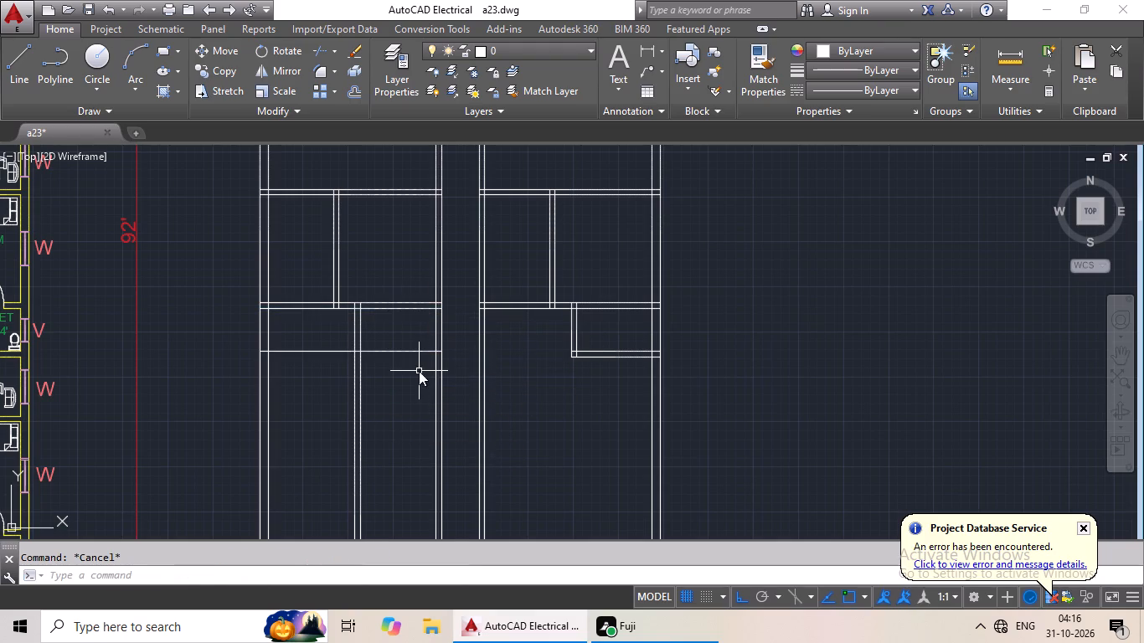
key("Return")
type("6\"")
key("Return")
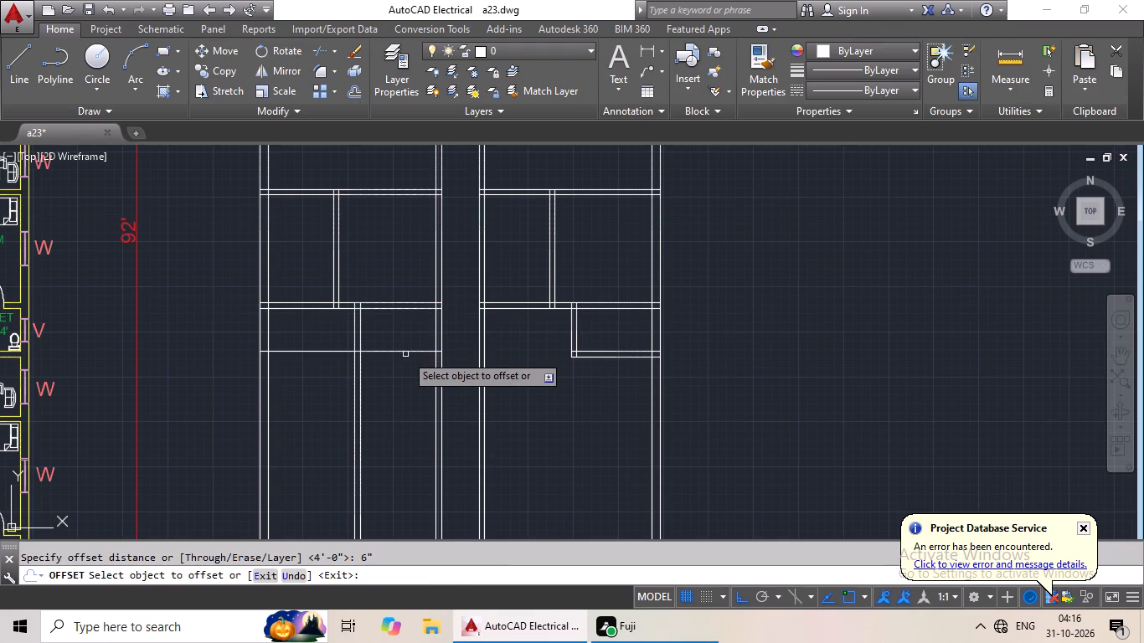
left_click_drag(409, 353, 409, 394)
left_click(409, 402)
key("Escape")
key("Escape")
key("Escape")
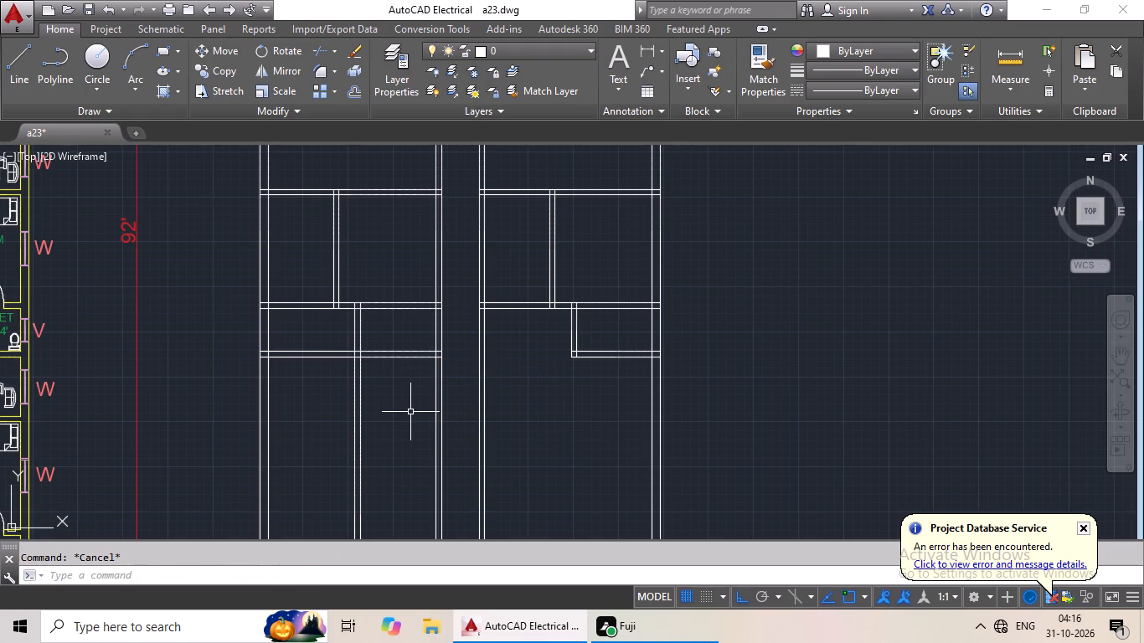
Trim the left strip's toilet wall lines to a corner, removing the parts crossing the hall and running below the toilet.
key("t")
key("r")
key("space")
key("space")
scroll(310, 345, "up", 3)
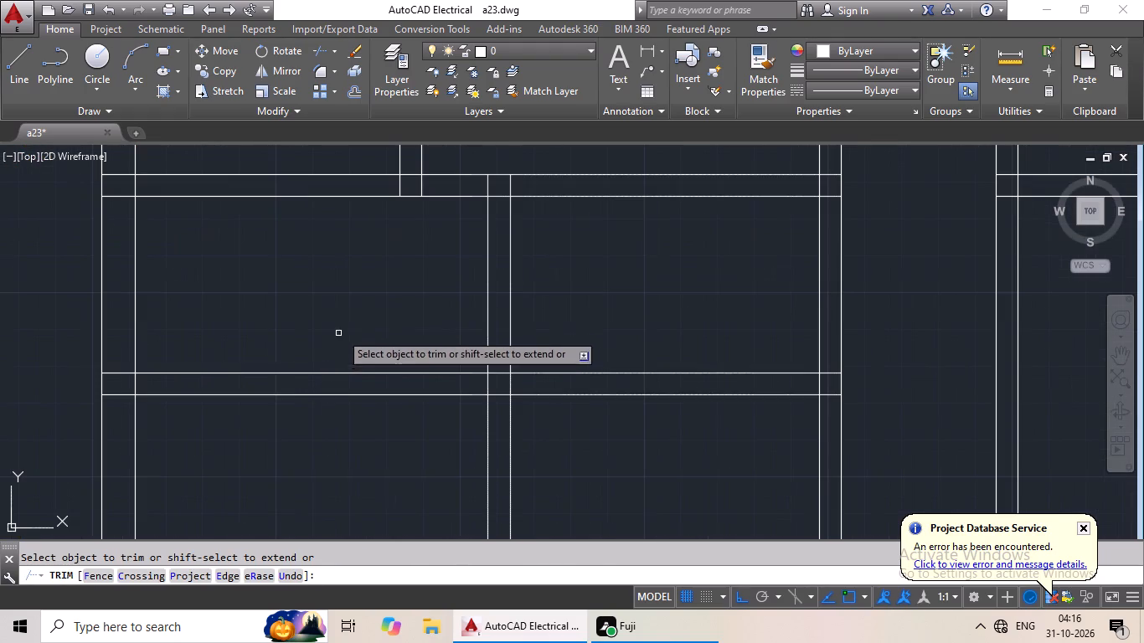
left_click_drag(345, 332, 291, 453)
left_click(291, 448)
scroll(388, 411, "down", 2)
left_click_drag(475, 443, 401, 510)
left_click_drag(401, 508, 409, 502)
key("Escape")
Delete the two leftover short horizontal lines inside the left strip's outer wall.
scroll(288, 405, "up", 4)
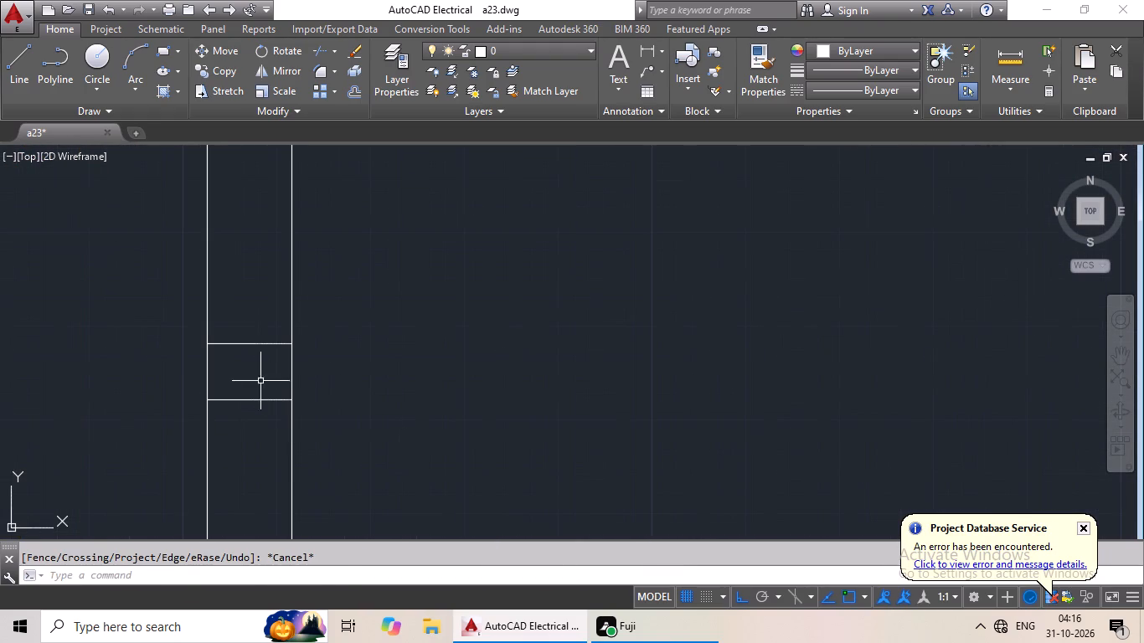
left_click_drag(254, 323, 237, 450)
left_click(237, 449)
key("Delete")
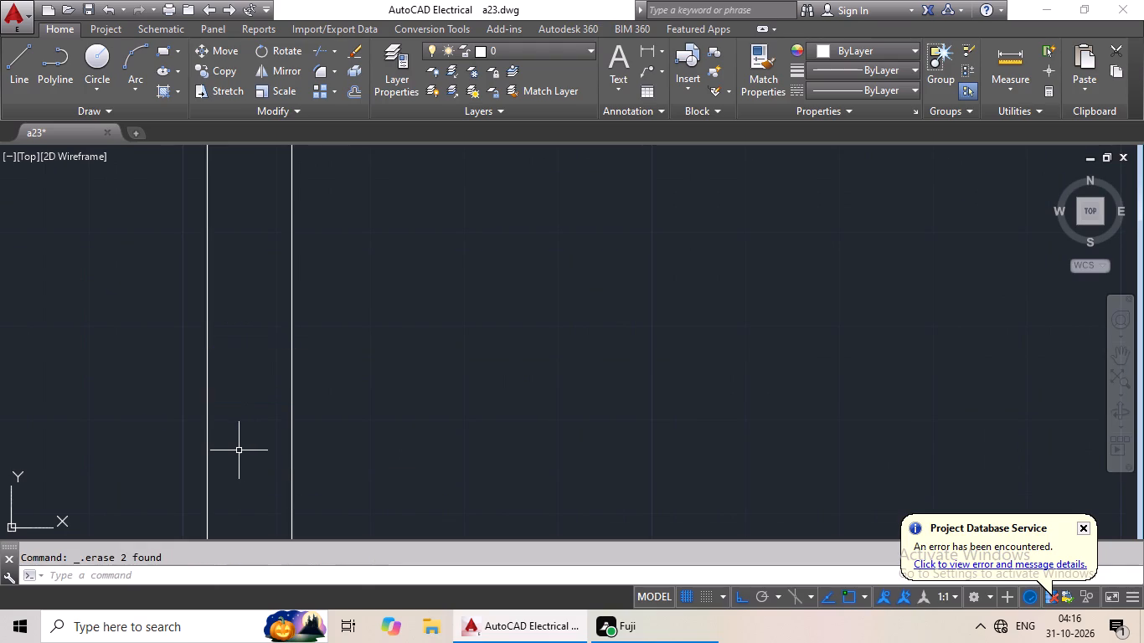
Offset the lower line of the cross wall above the toilet 10' downward in both strips to set the hall depth.
scroll(554, 344, "down", 4)
middle_click_drag(564, 353, 404, 373)
middle_click_drag(490, 394, 455, 386)
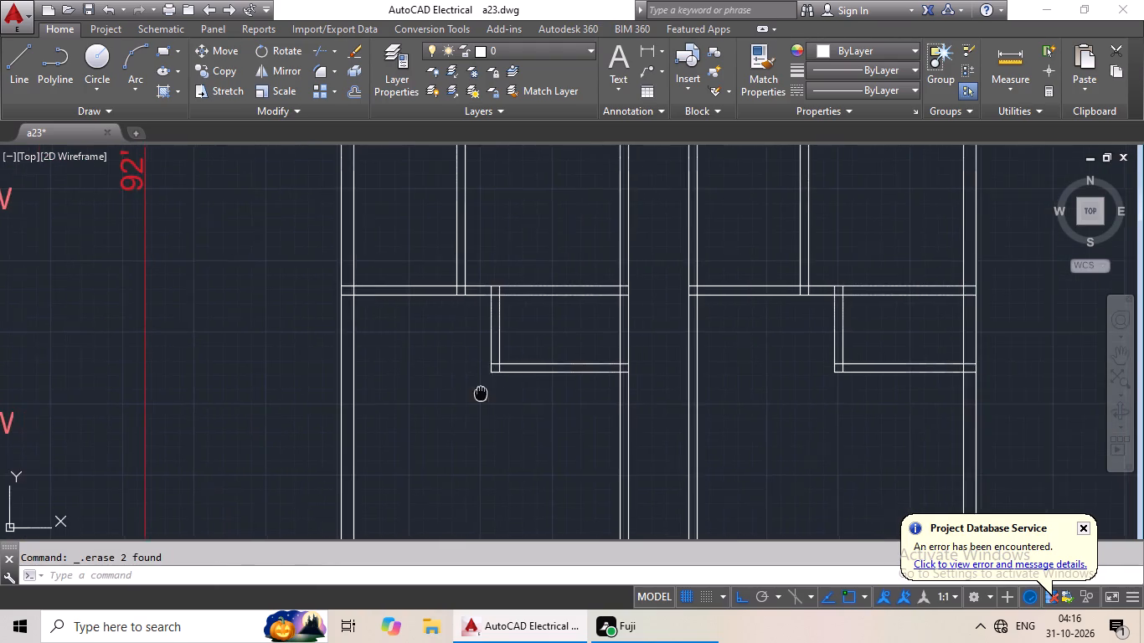
middle_click_drag(455, 386, 367, 328)
key("Escape")
key("o")
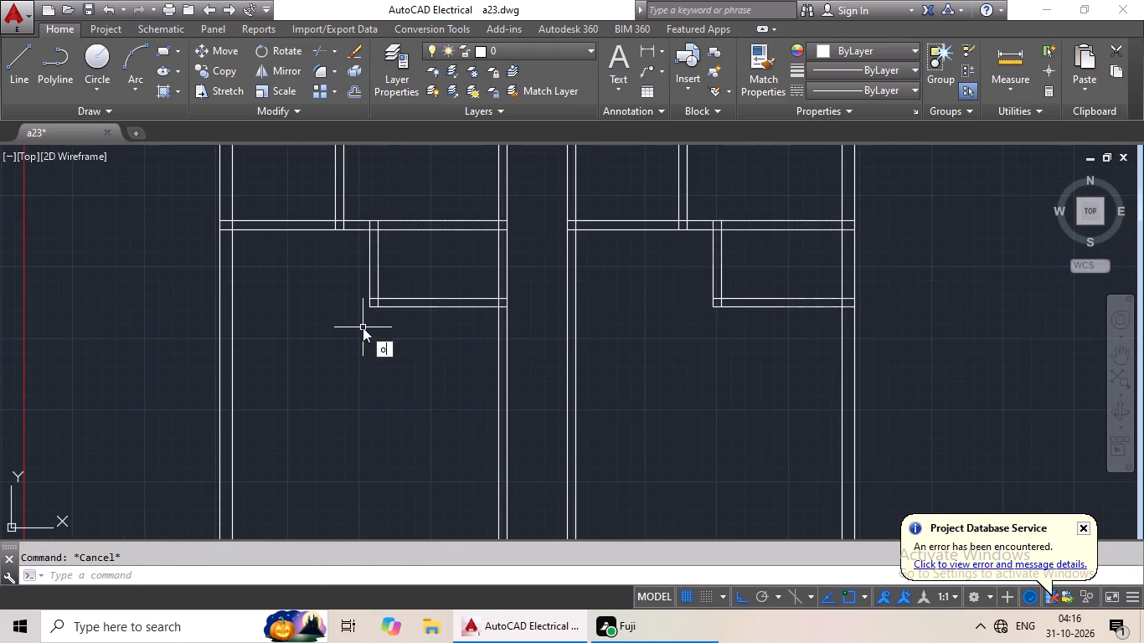
key("Return")
type("10'")
key("Return")
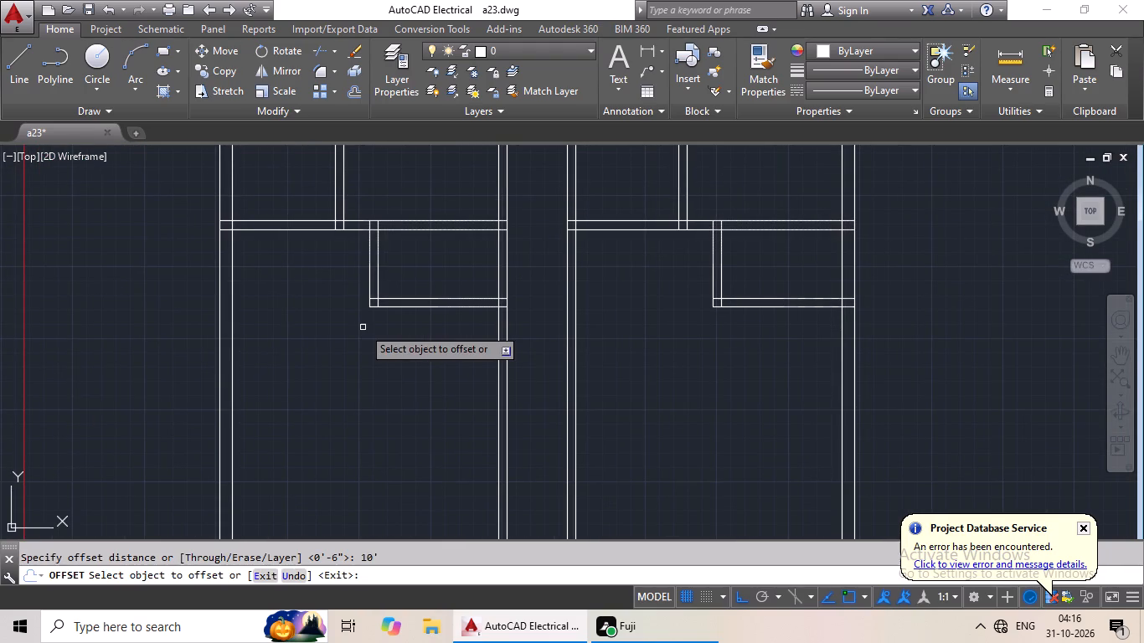
left_click_drag(647, 230, 647, 243)
left_click(686, 327)
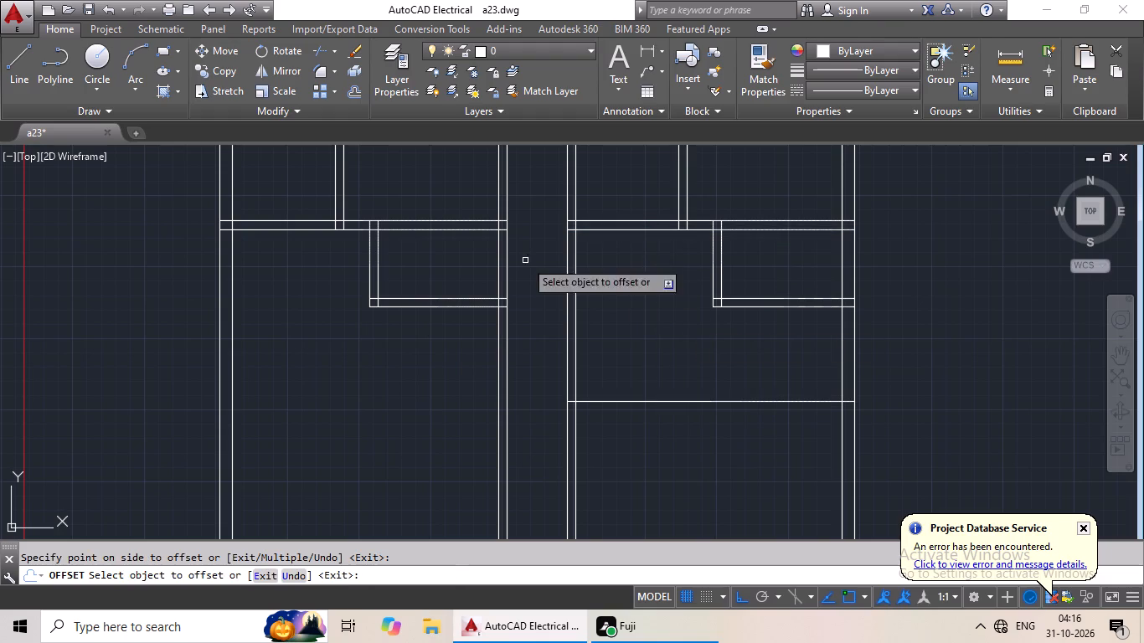
left_click_drag(397, 229, 397, 249)
left_click(389, 317)
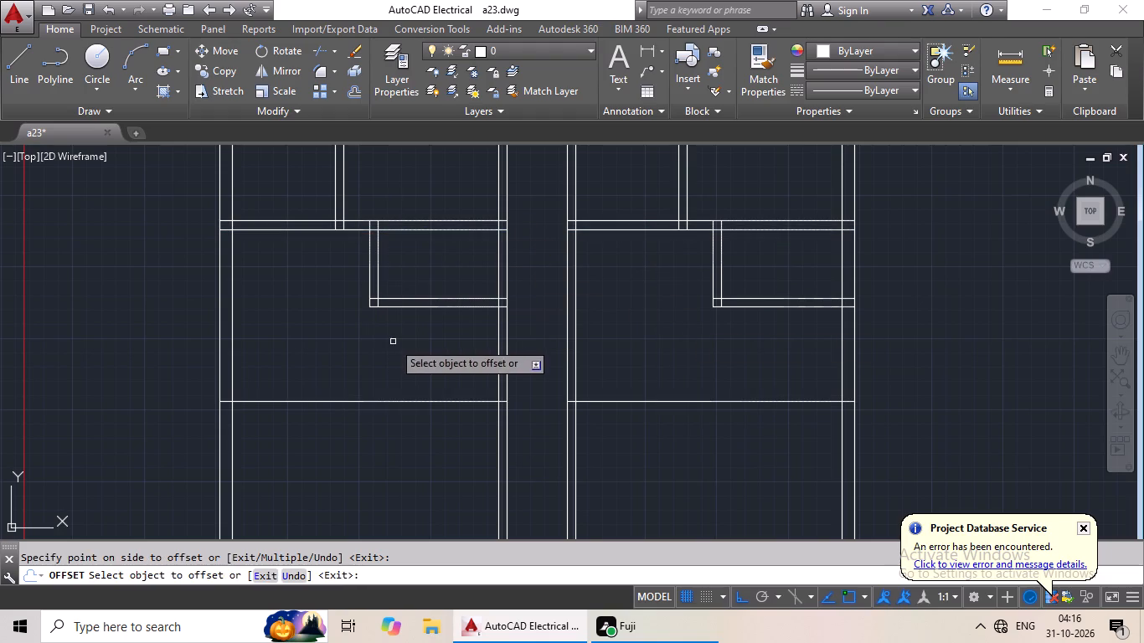
key("Escape")
Offset both new hall wall lines 6" downward to give the walls their thickness.
key("o")
key("Return")
type("6\"")
key("Return")
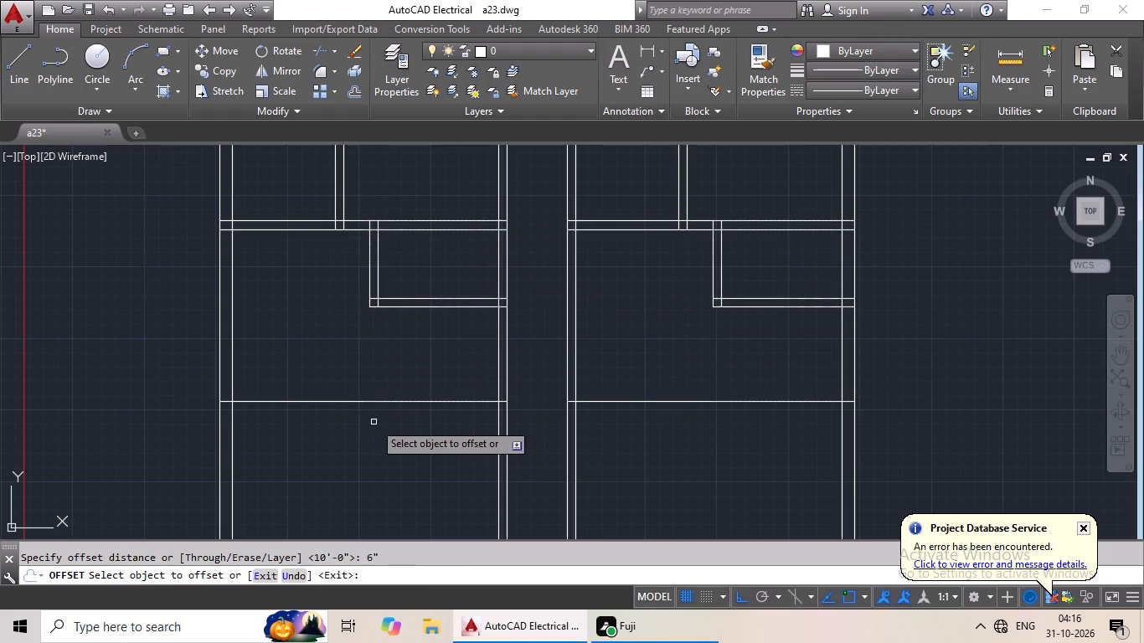
left_click_drag(386, 399, 389, 421)
left_click(381, 466)
left_click_drag(681, 402, 678, 437)
left_click_drag(686, 486, 696, 475)
middle_click_drag(714, 391, 664, 274)
scroll(656, 322, "down", 2)
middle_click_drag(653, 347, 510, 311)
key("Escape")
key("Escape")
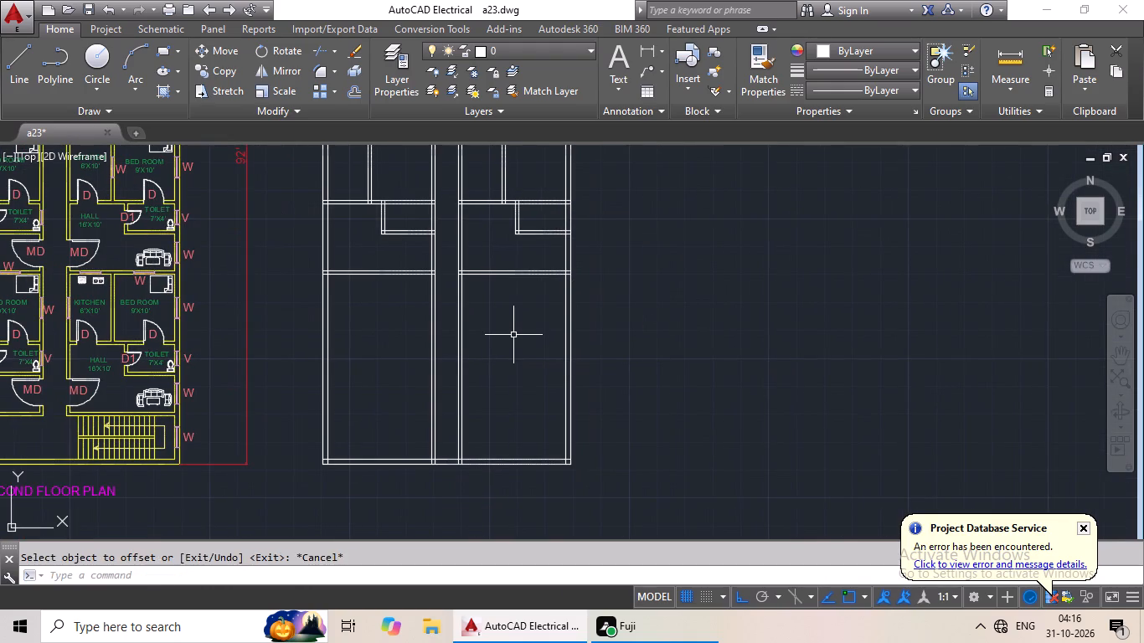
key("Escape")
key("Escape")
key("Escape")
key("Escape")
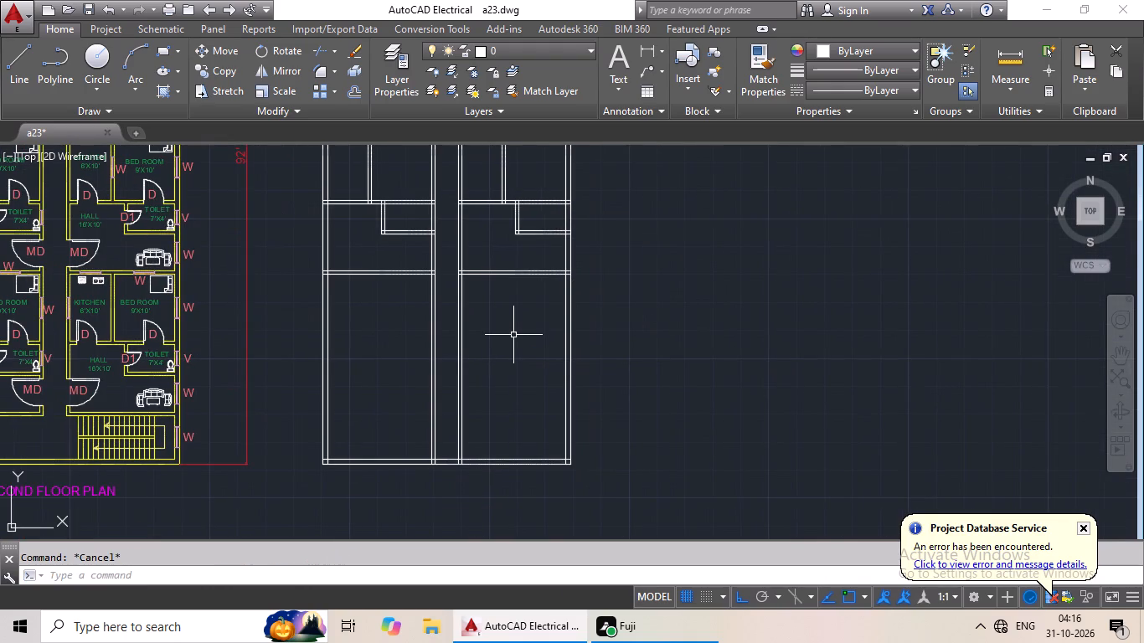
Offset the inner line of the right strip's outer wall 9' inward for the lowest unit's kitchen-bedroom partition.
key("o")
key("Return")
key("9")
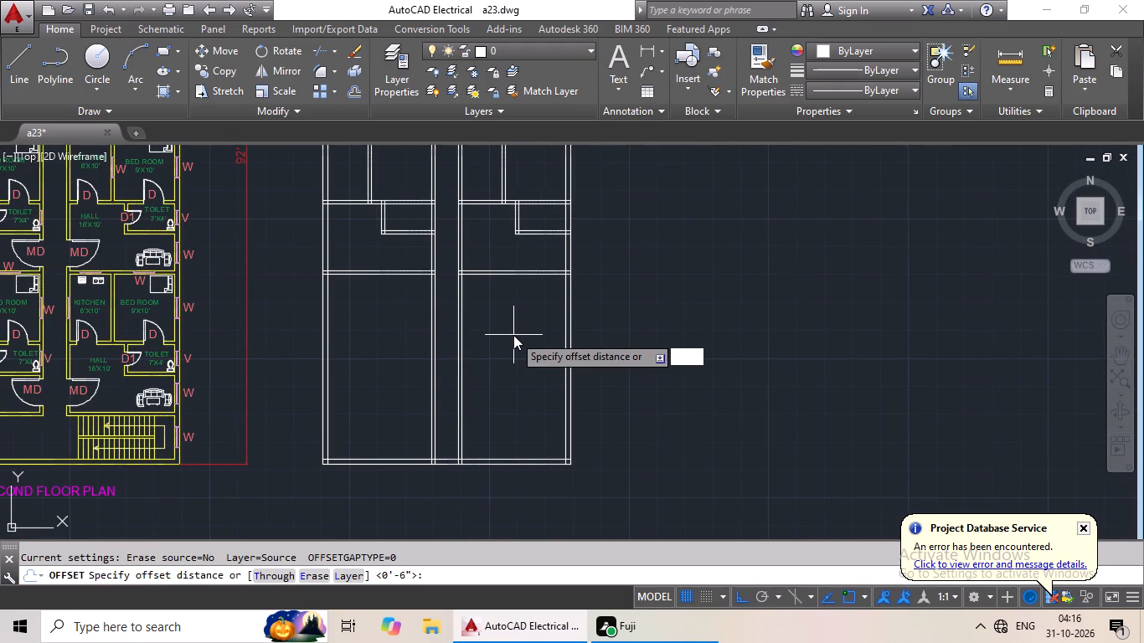
key("apostrophe")
key("Return")
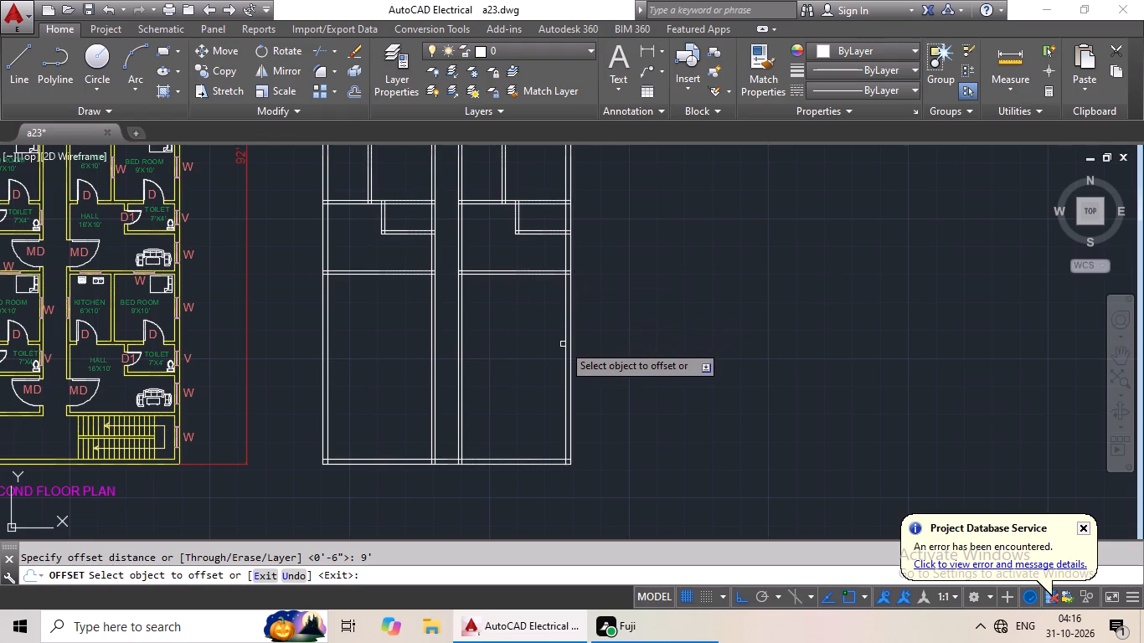
left_click_drag(567, 334, 535, 364)
left_click(514, 379)
key("Escape")
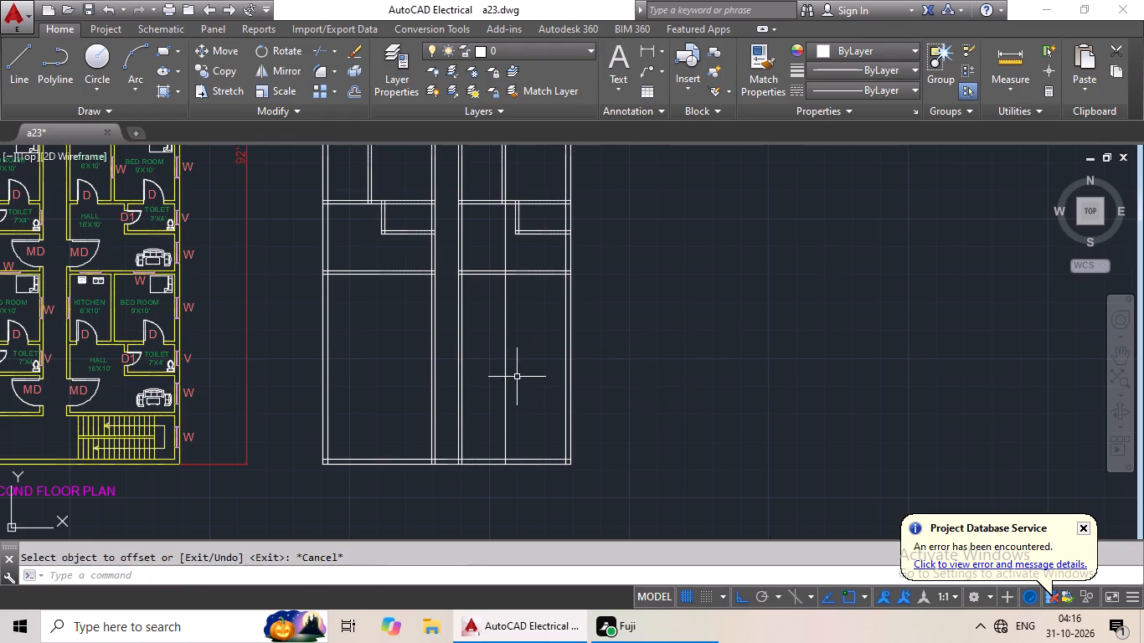
key("Escape")
Offset the new partition line 6" toward the kitchen side to give the wall its thickness.
key("o")
key("Return")
type("6\"")
key("Return")
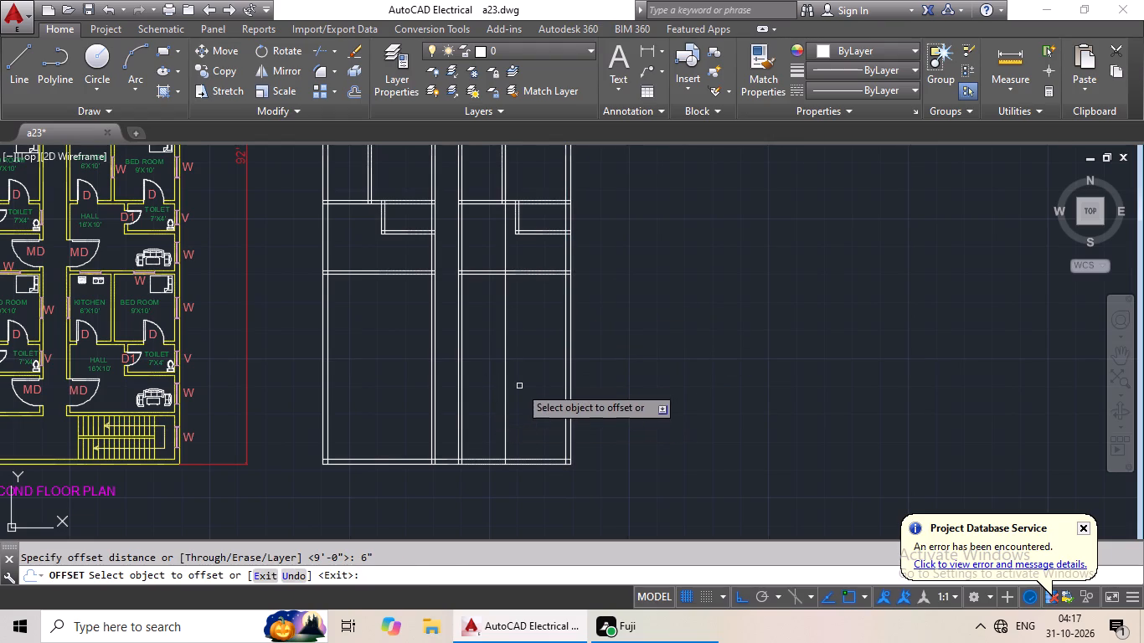
left_click(504, 404)
left_click(493, 421)
key("Escape")
key("Escape")
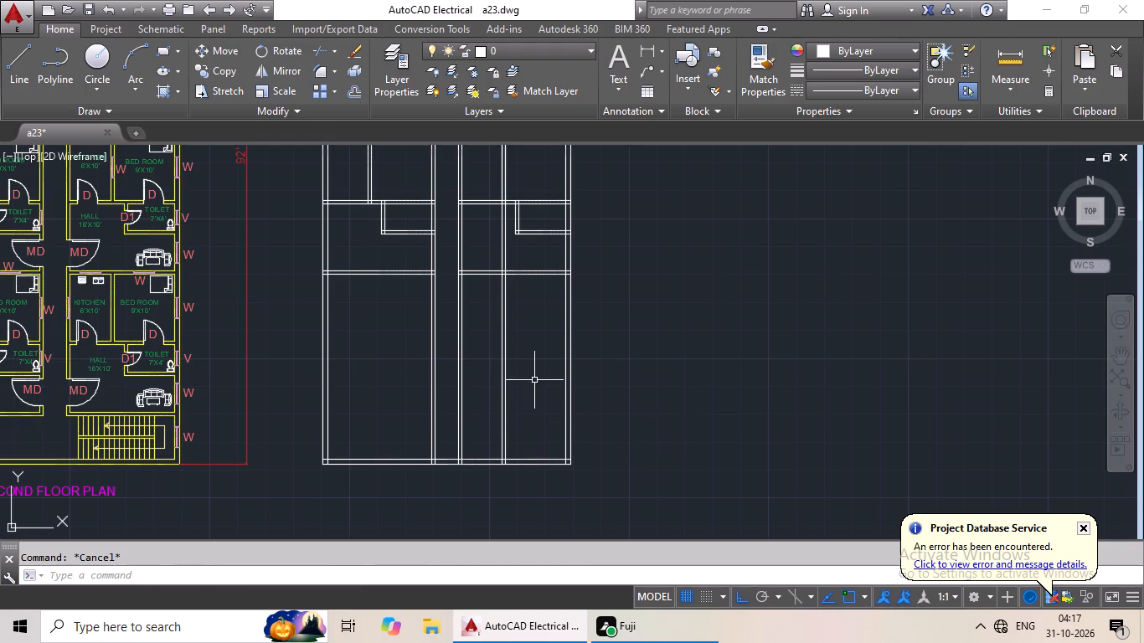
key("Escape")
key("Escape")
Trim the new partition lines out of the hall above the right strip's lowest unit.
type("tr")
key("space")
key("space")
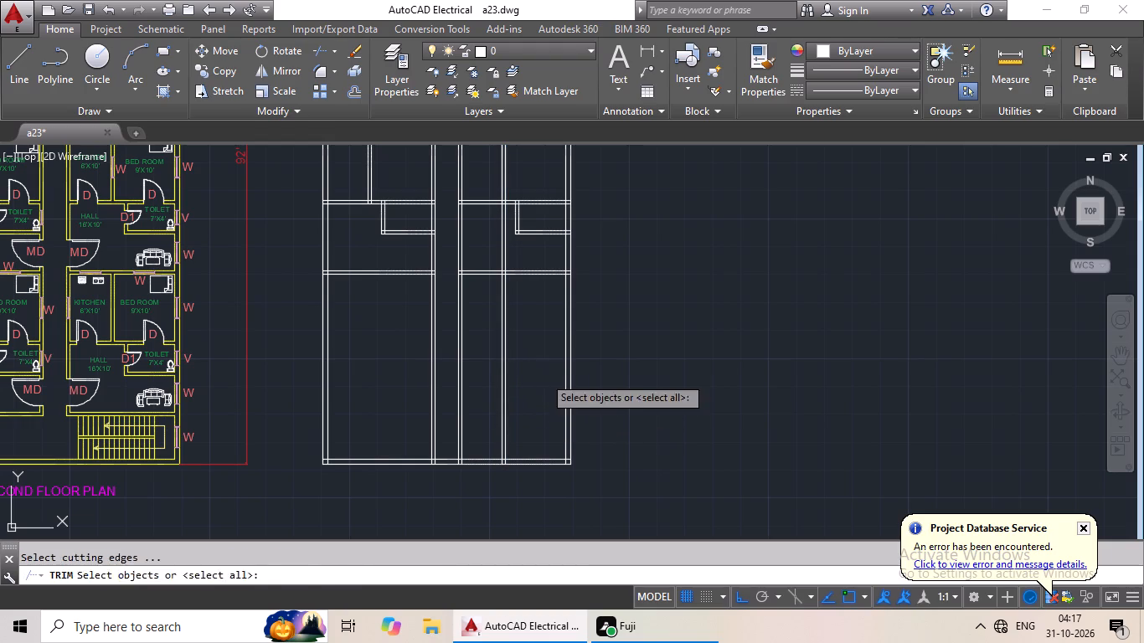
scroll(505, 235, "up", 3)
left_click_drag(535, 241, 476, 323)
left_click(476, 323)
scroll(488, 316, "down", 3)
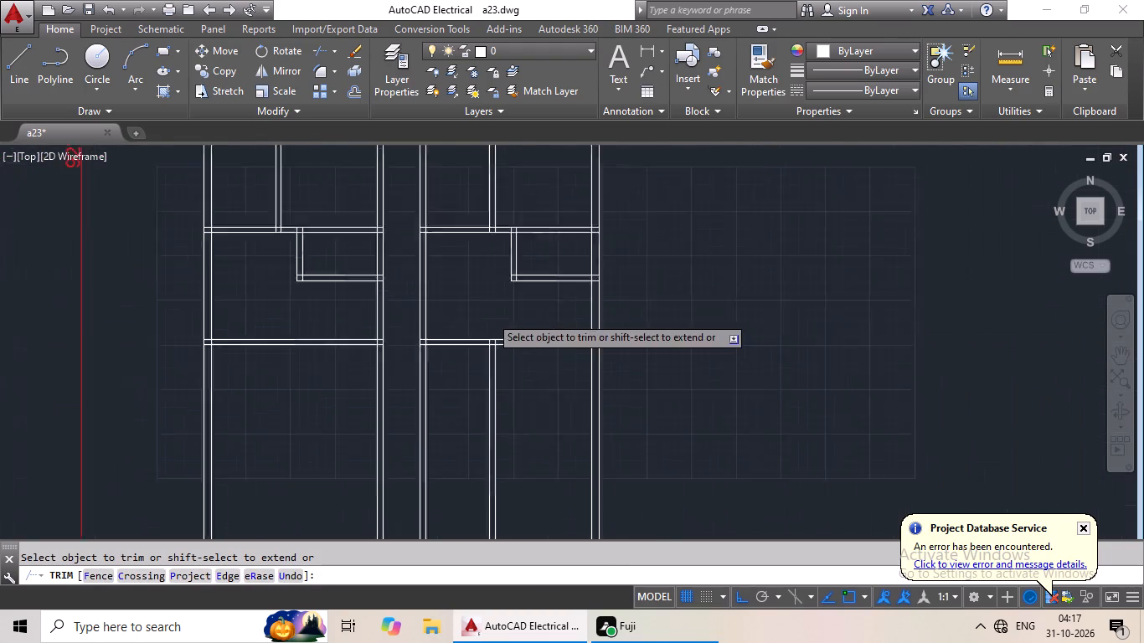
middle_click_drag(508, 382, 513, 314)
key("Escape")
key("Escape")
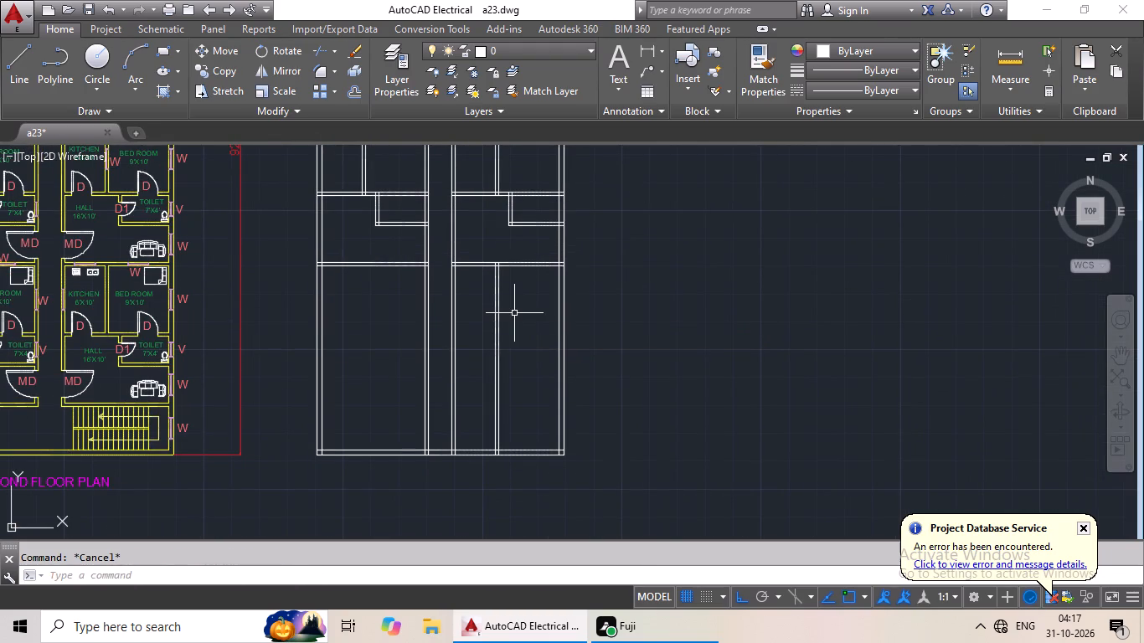
Offset the lower line of the right strip's hall cross wall 10' downward across the lowest unit.
key("o")
key("Return")
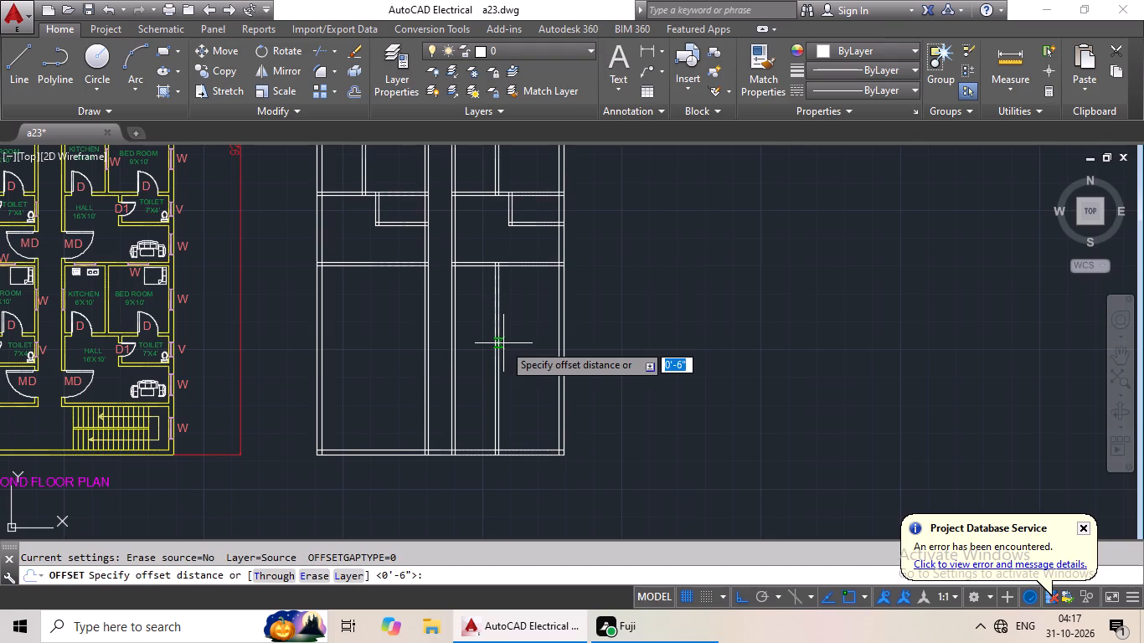
type("10'")
key("Return")
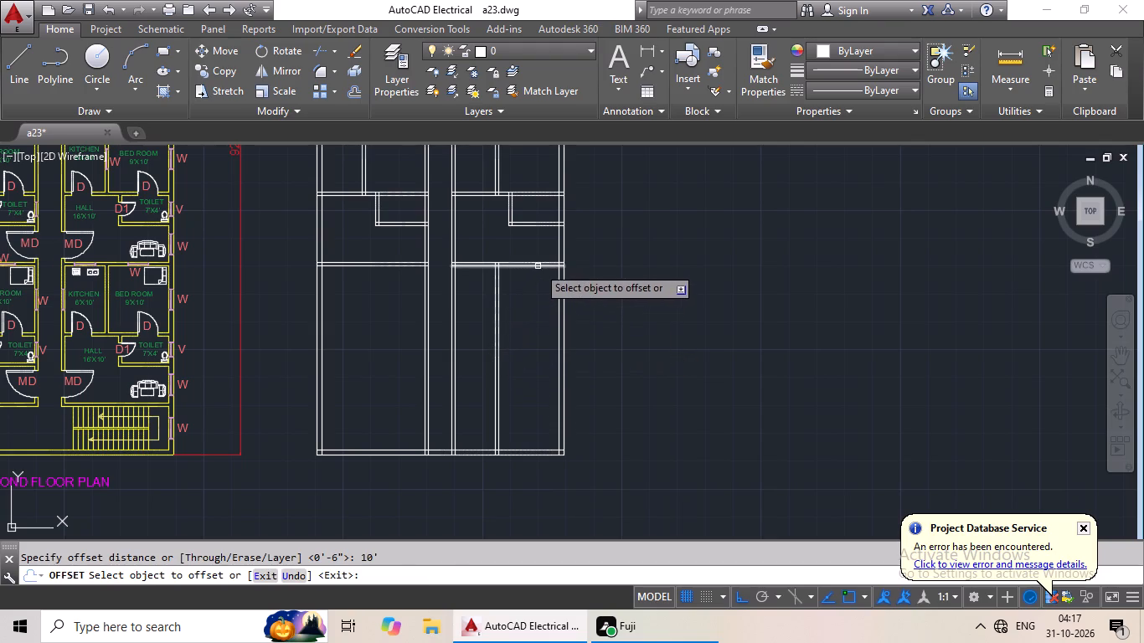
left_click_drag(538, 266, 533, 305)
left_click(519, 338)
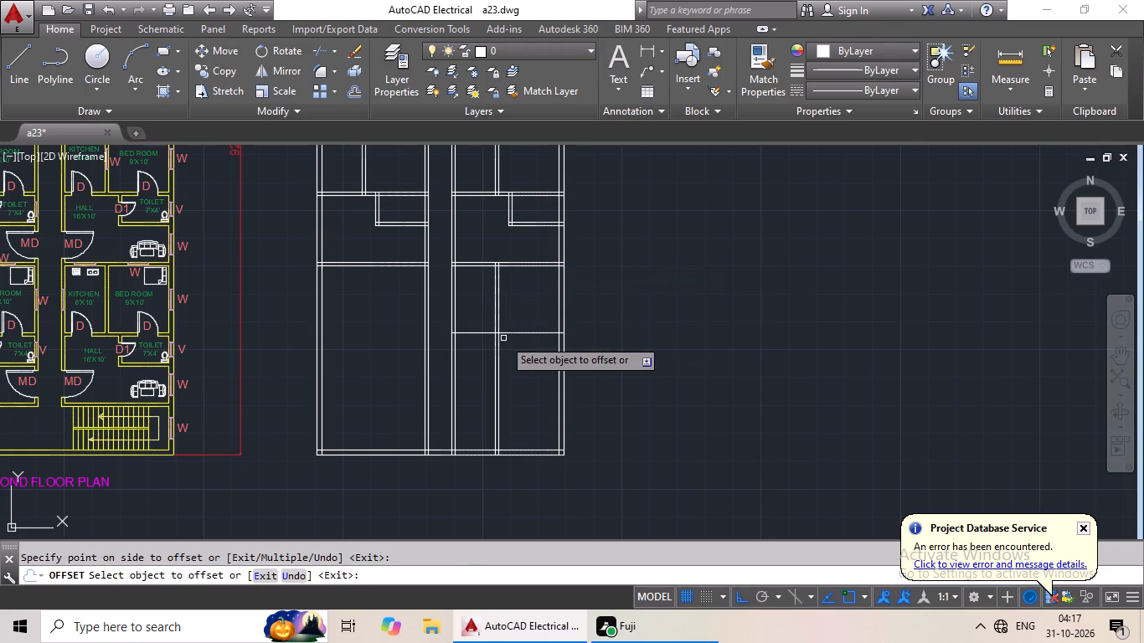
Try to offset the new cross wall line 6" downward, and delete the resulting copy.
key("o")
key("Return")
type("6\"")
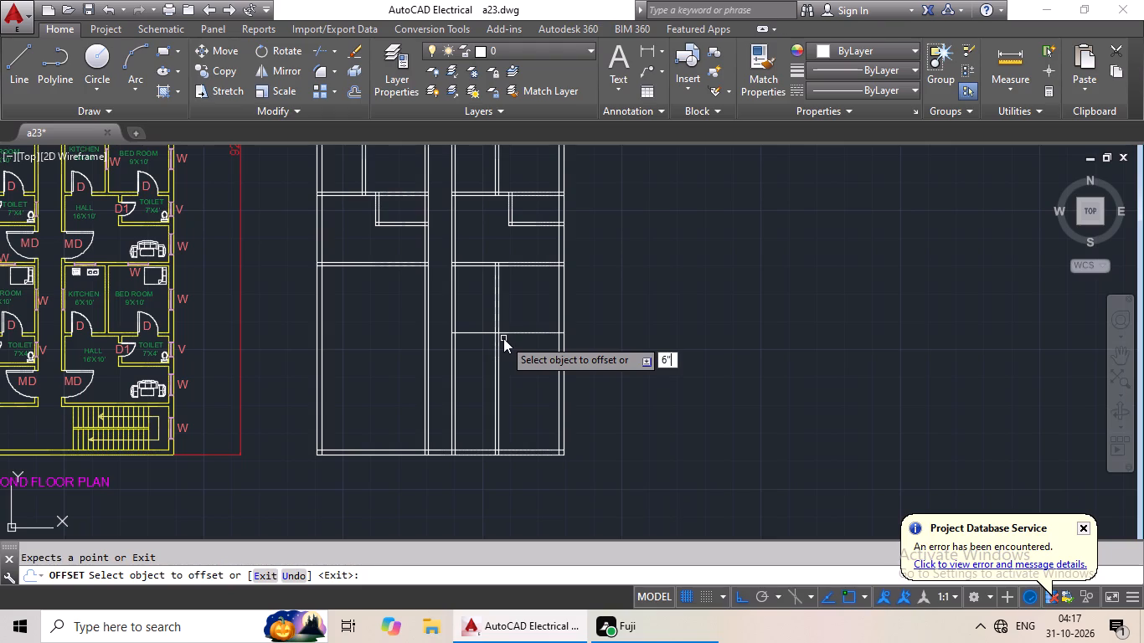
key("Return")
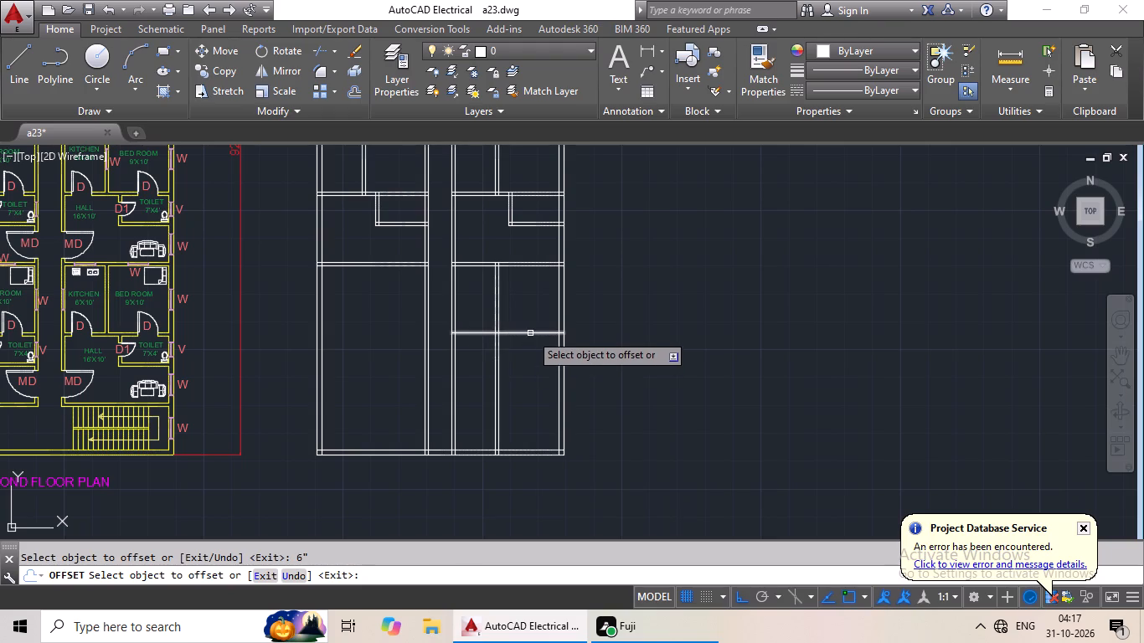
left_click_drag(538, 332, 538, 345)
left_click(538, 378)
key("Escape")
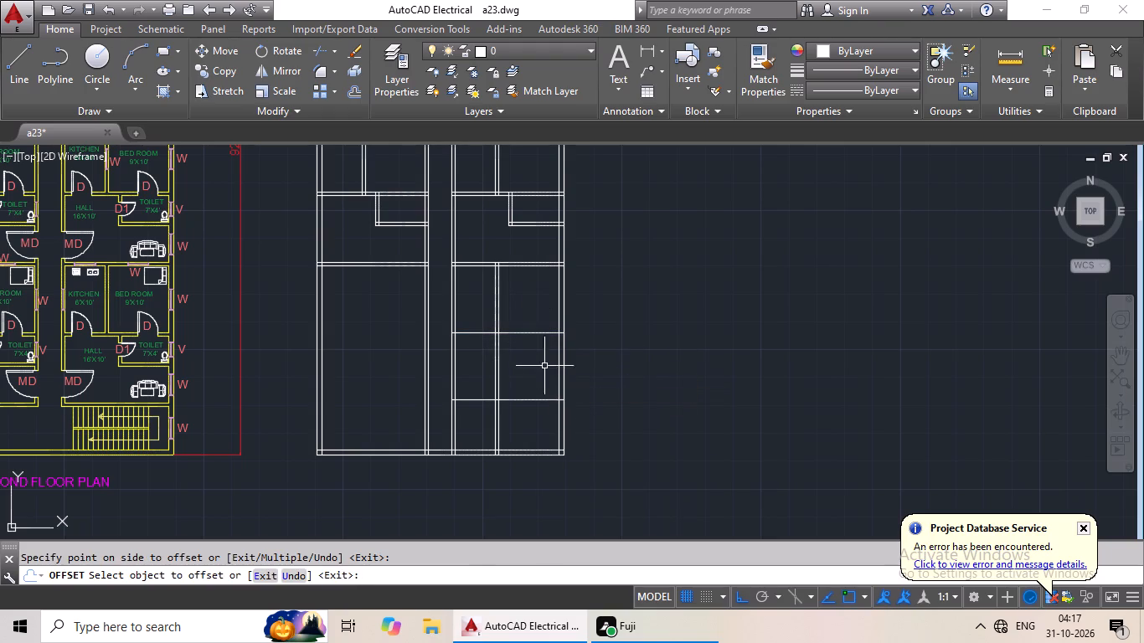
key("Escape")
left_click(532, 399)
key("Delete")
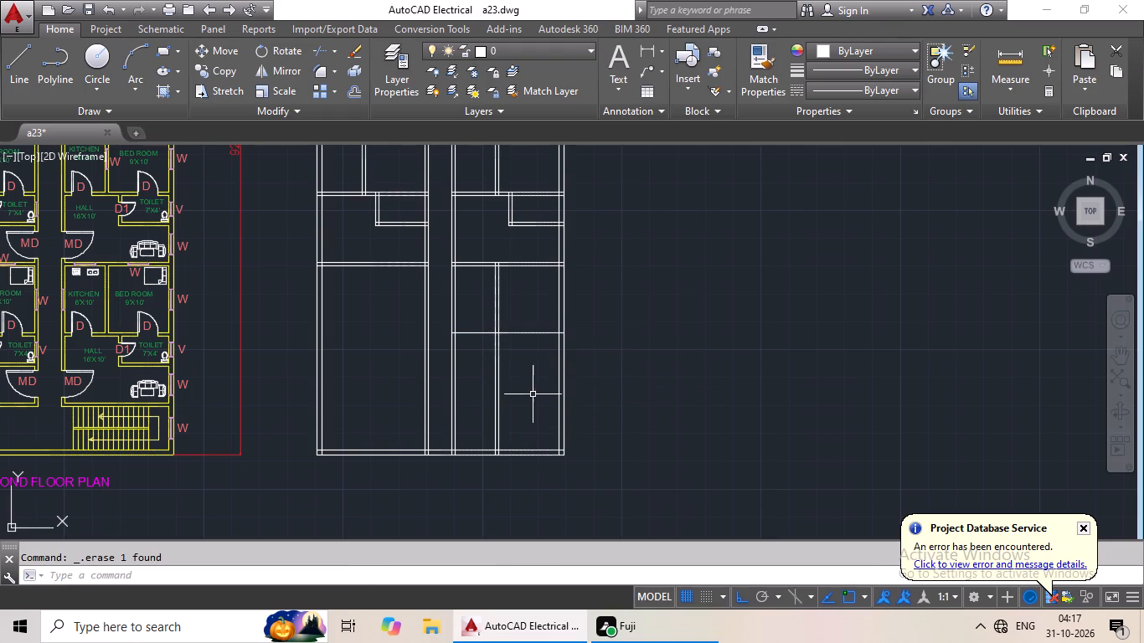
Offset the new cross wall line 6" downward in the right strip's lowest unit to give the wall its thickness.
scroll(521, 358, "up", 2)
key("Escape")
key("Escape")
key("o")
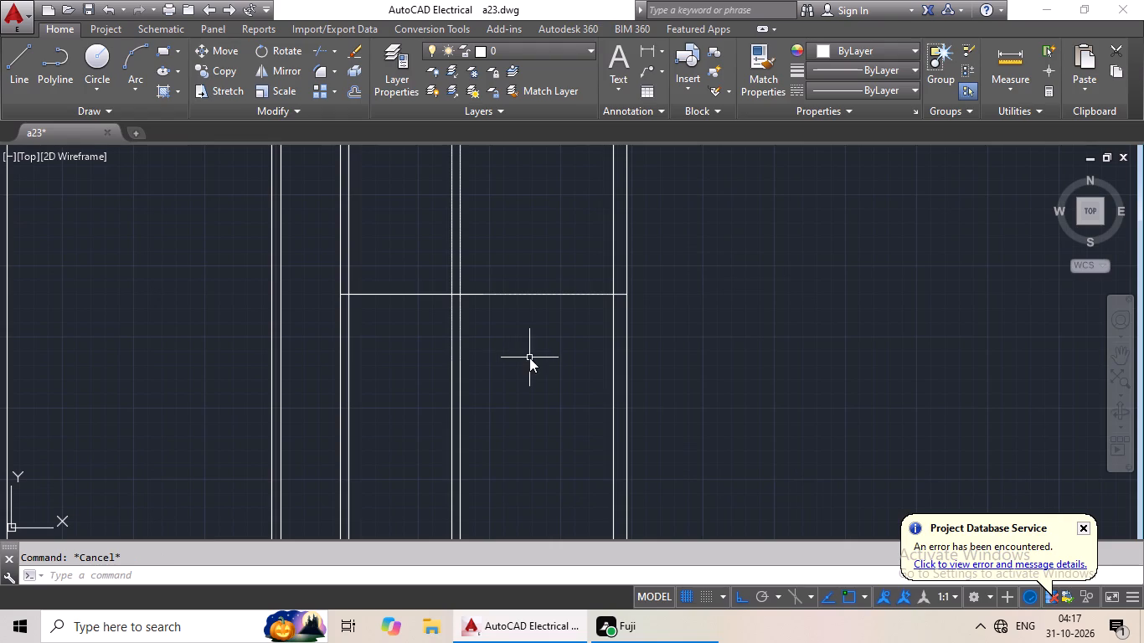
key("Return")
key("6")
key("shift+quotedbl")
key("Return")
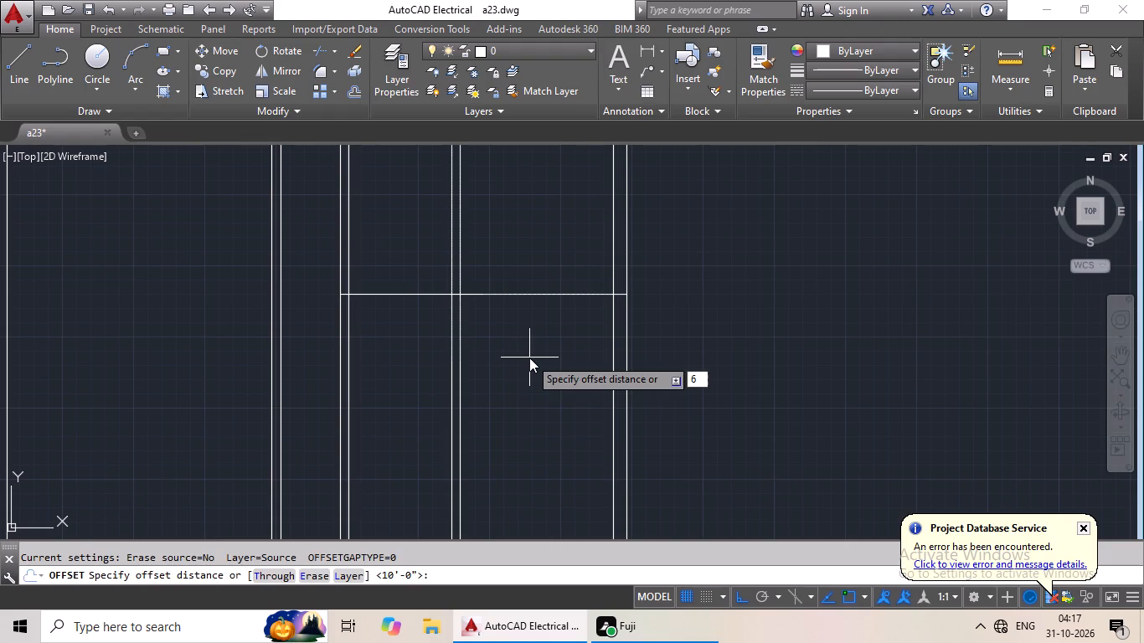
left_click_drag(590, 293, 588, 305)
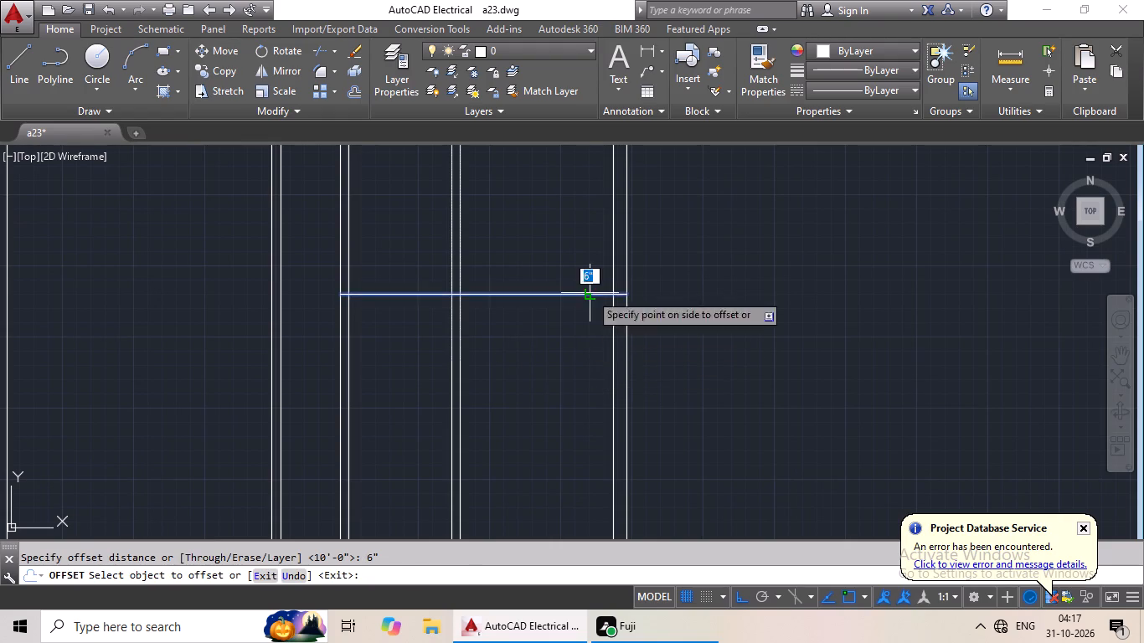
left_click_drag(588, 305, 584, 327)
left_click(581, 346)
scroll(580, 365, "down", 2)
middle_click_drag(579, 365, 521, 359)
key("Escape")
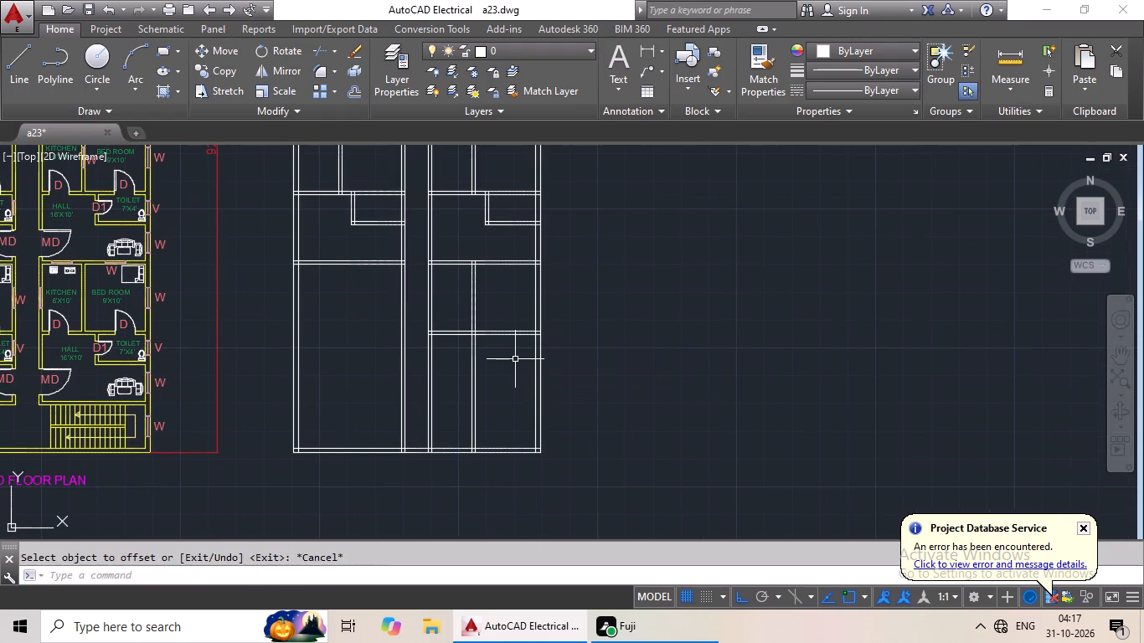
Trim away the kitchen and bedroom partition lines below the new cross wall in the right strip's lowest unit.
key("Escape")
type("tr")
key("space")
key("space")
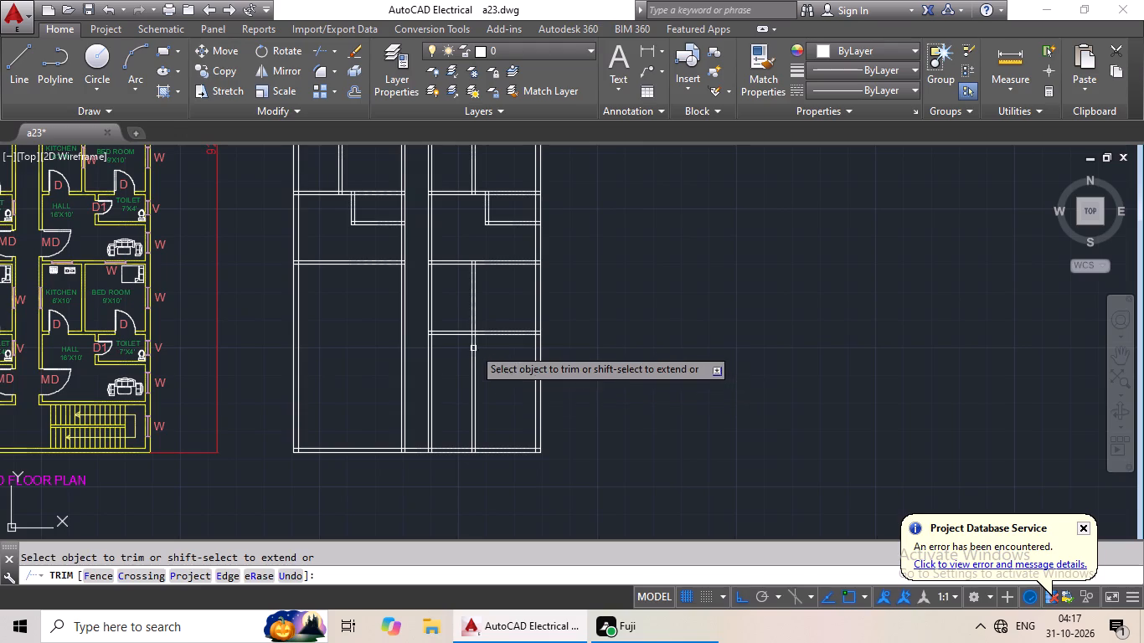
scroll(483, 345, "up", 4)
left_click_drag(497, 331, 353, 457)
scroll(456, 414, "down", 2)
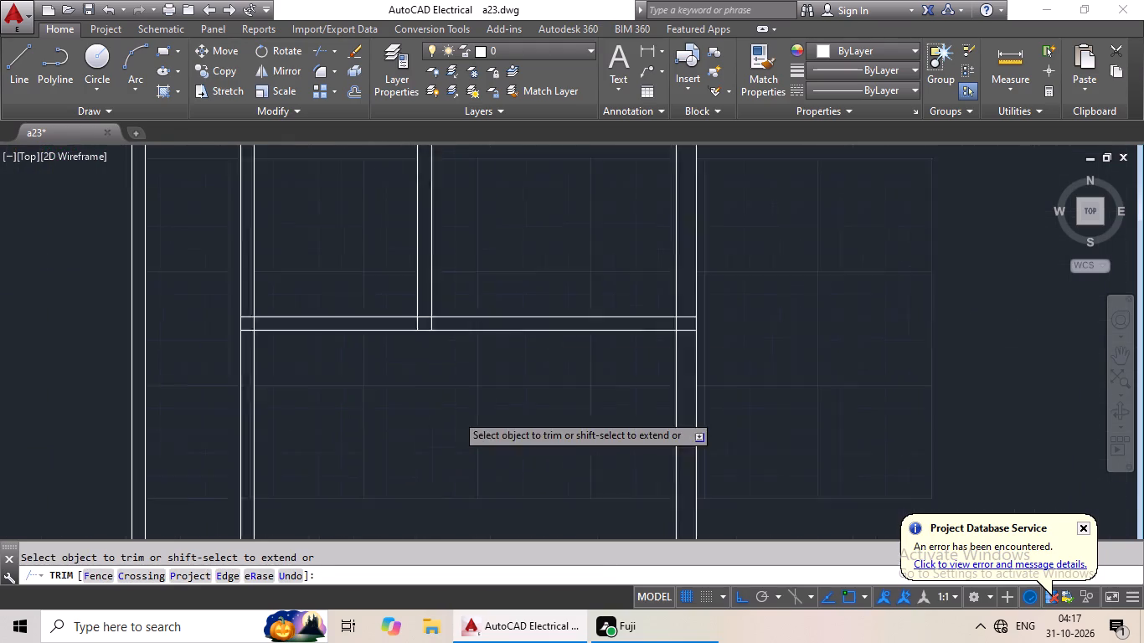
scroll(456, 414, "down", 2)
middle_click_drag(433, 421, 521, 386)
key("Escape")
key("Escape")
key("Escape")
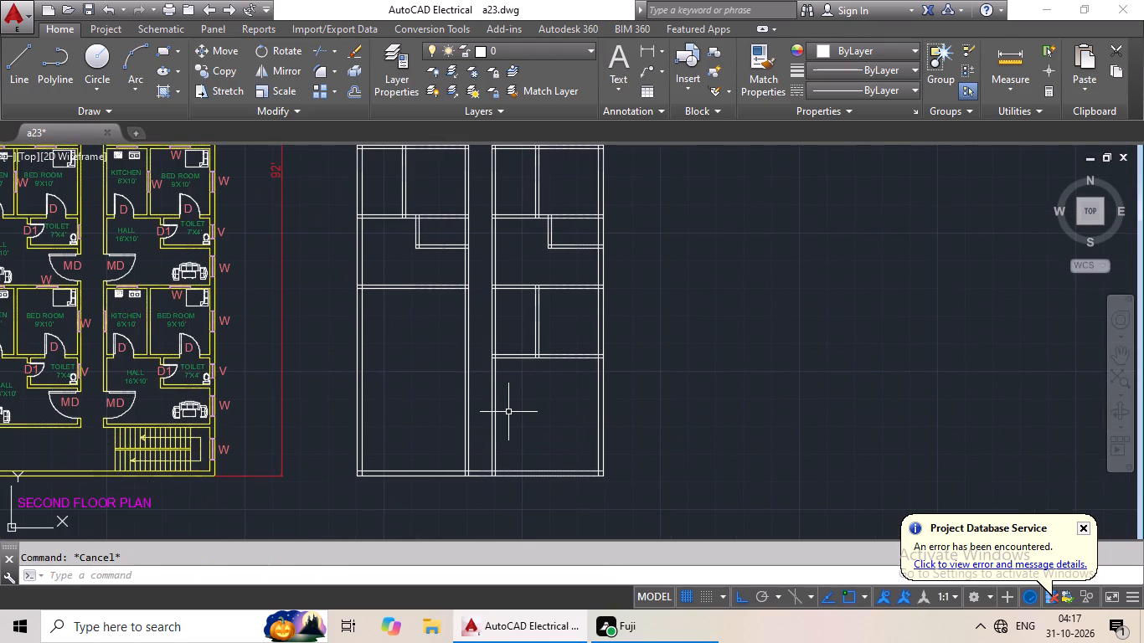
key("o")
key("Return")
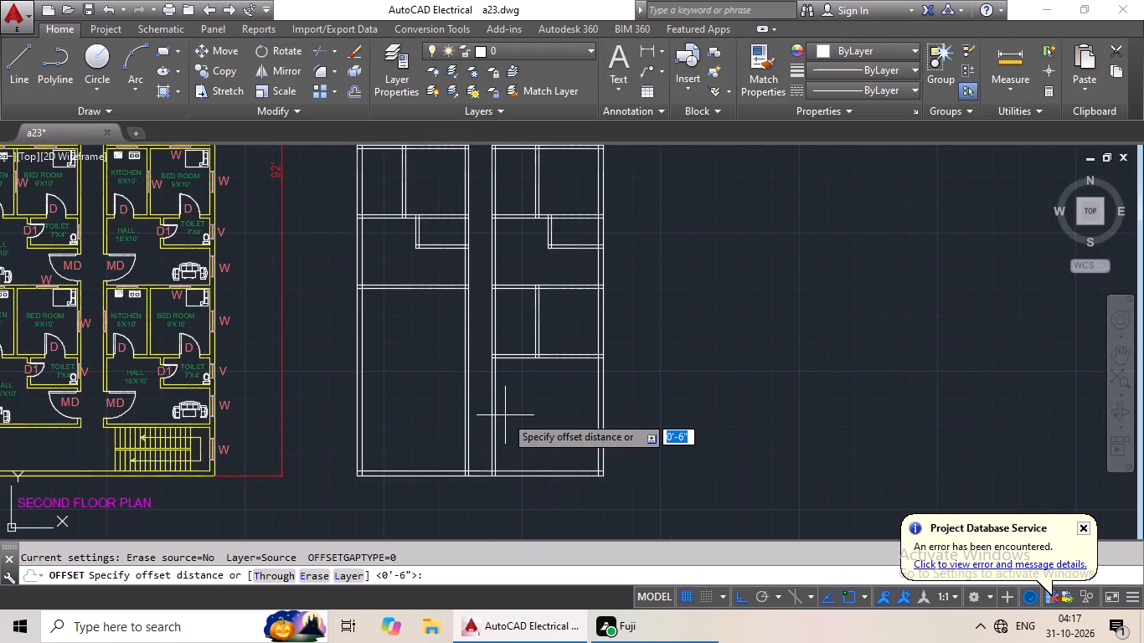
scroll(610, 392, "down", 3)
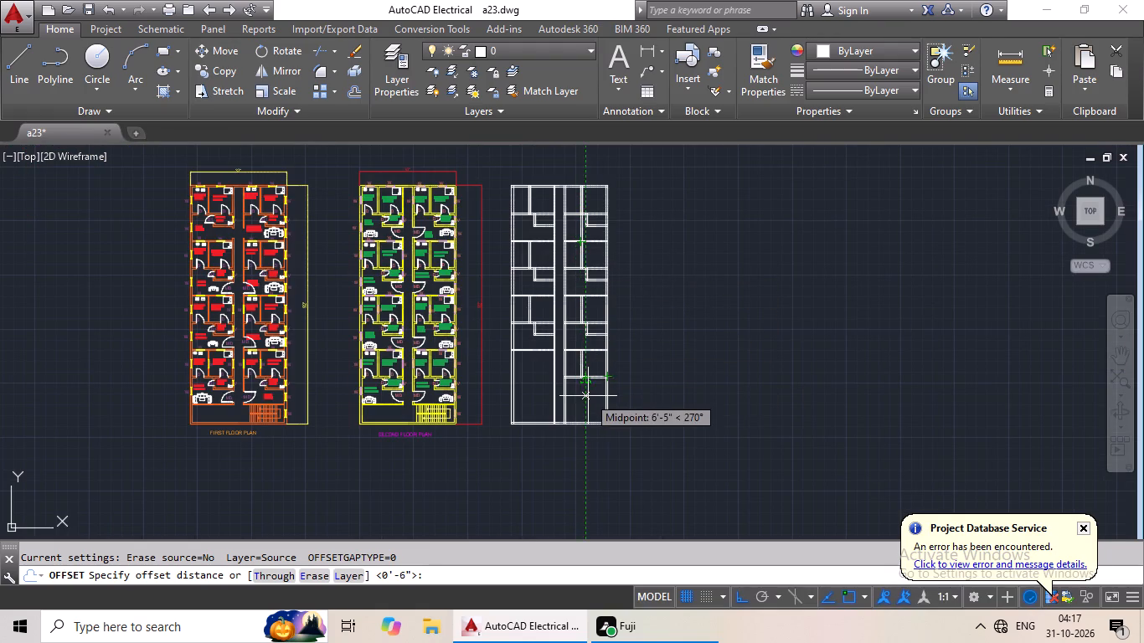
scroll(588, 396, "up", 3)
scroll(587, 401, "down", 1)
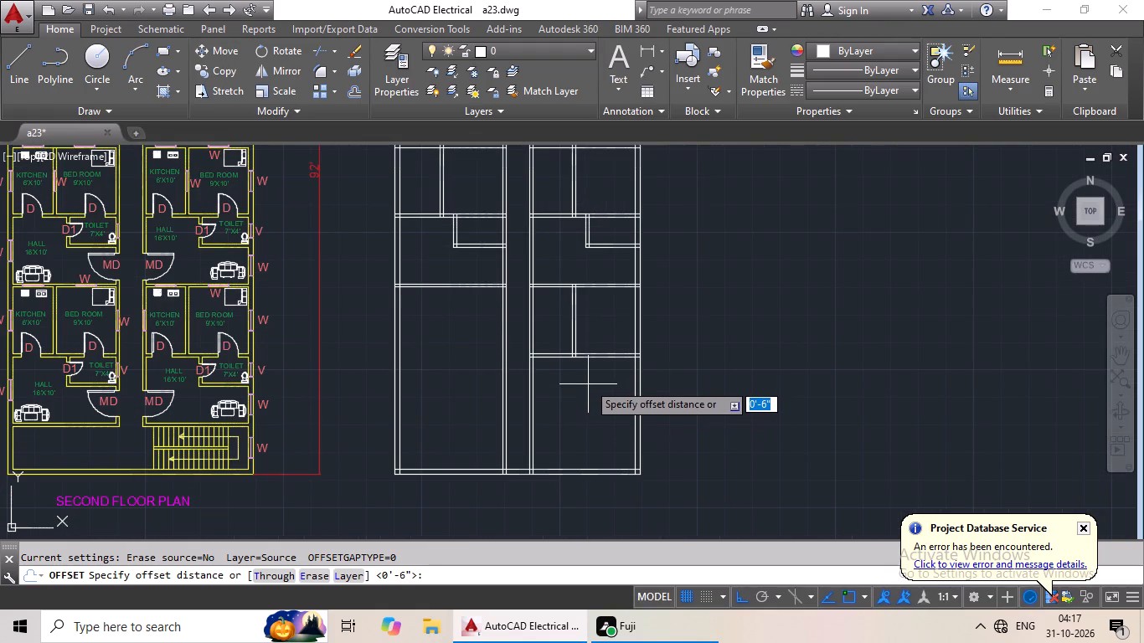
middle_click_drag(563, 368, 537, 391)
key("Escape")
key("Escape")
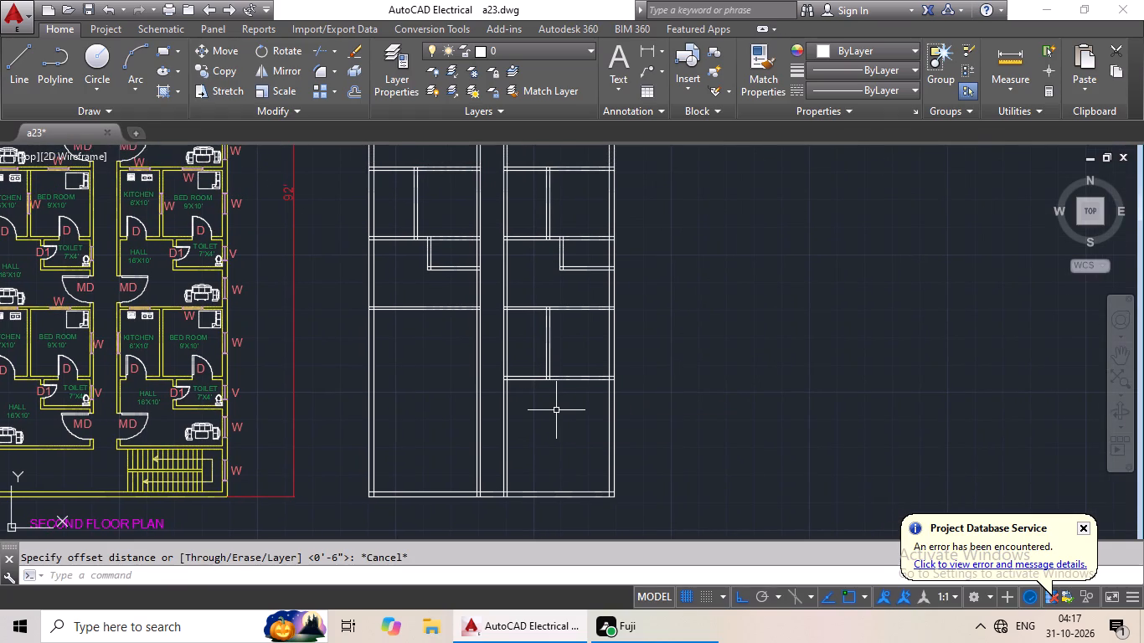
Offset the inner line of the left strip's corridor-side wall 9' into the rooms to place the bedroom partition.
key("o")
key("Return")
type("9'")
key("Return")
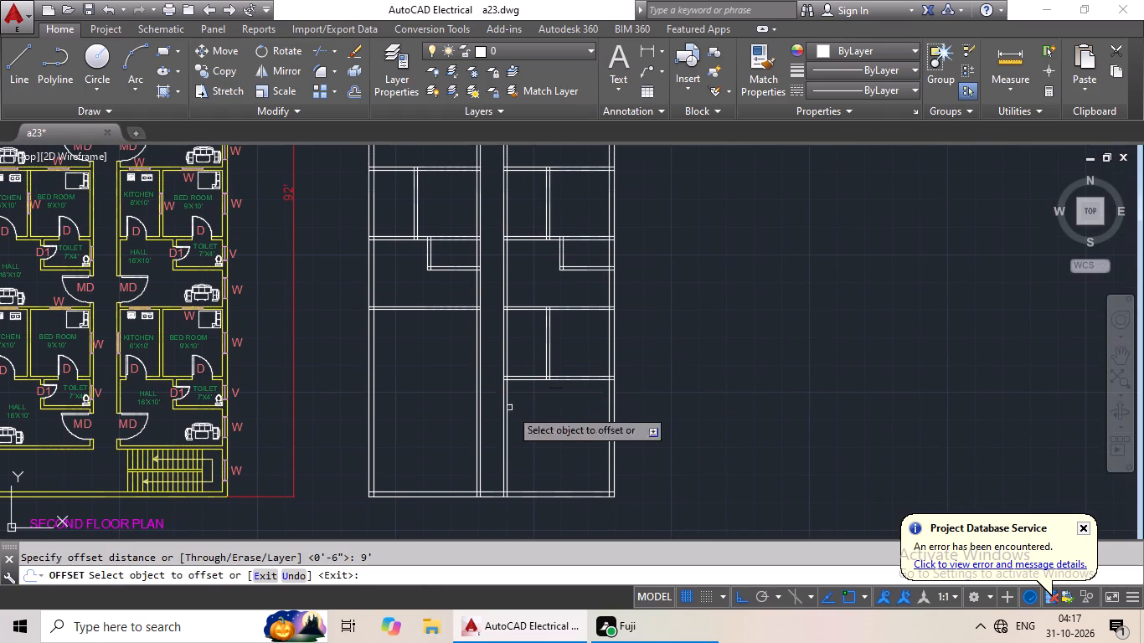
scroll(474, 374, "up", 3)
left_click_drag(477, 376, 477, 377)
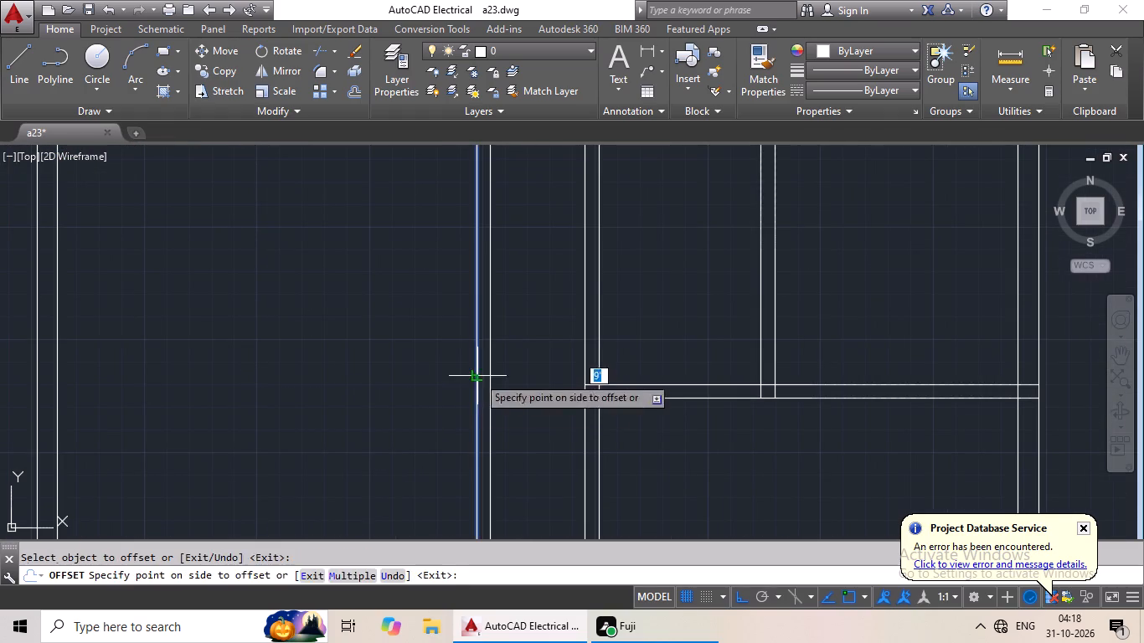
left_click_drag(477, 377, 470, 382)
left_click(401, 399)
scroll(405, 391, "down", 3)
middle_click_drag(393, 385, 430, 373)
key("Escape")
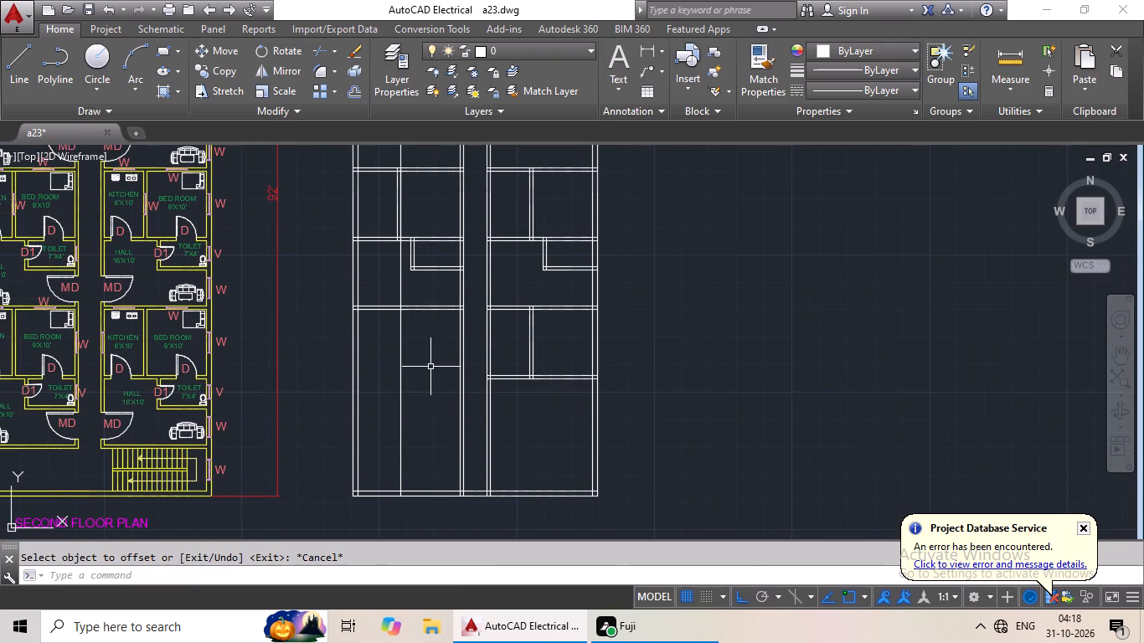
Offset the left strip's new partition line 6" toward the kitchen side to give the wall its thickness.
key("o")
key("Return")
key("6")
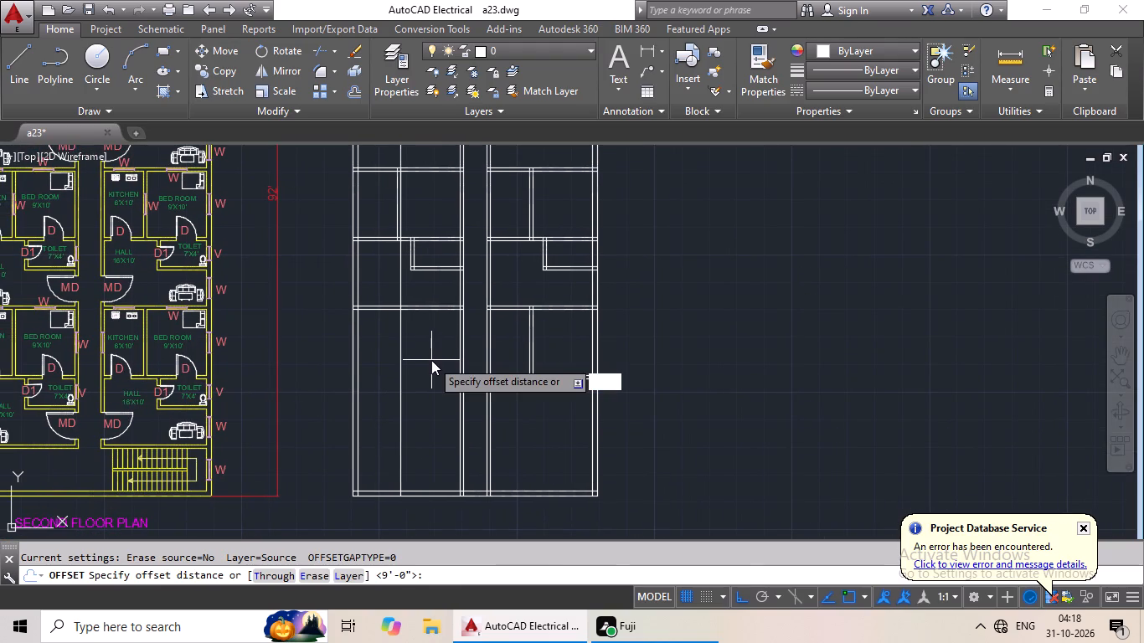
key("shift+quotedbl")
key("Return")
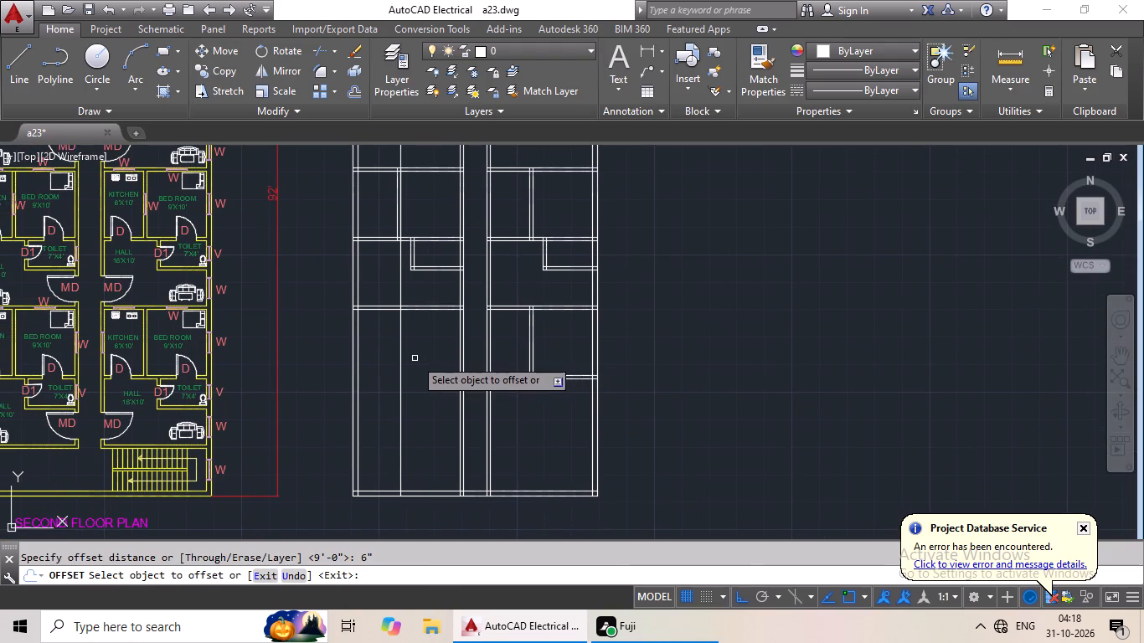
left_click_drag(399, 367, 365, 382)
left_click(362, 382)
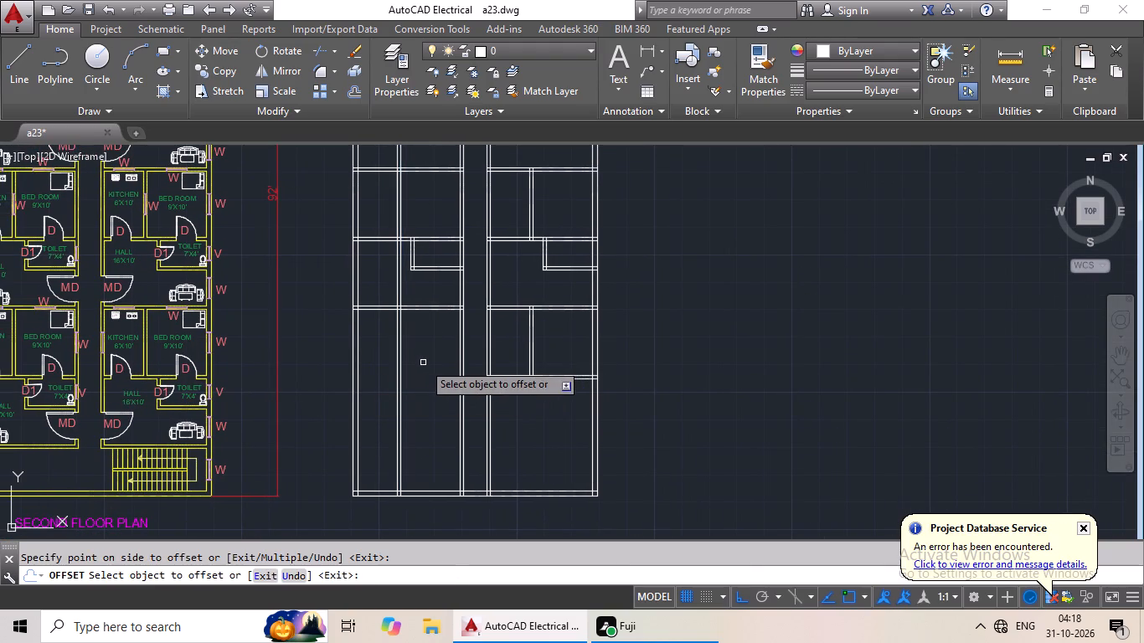
key("Escape")
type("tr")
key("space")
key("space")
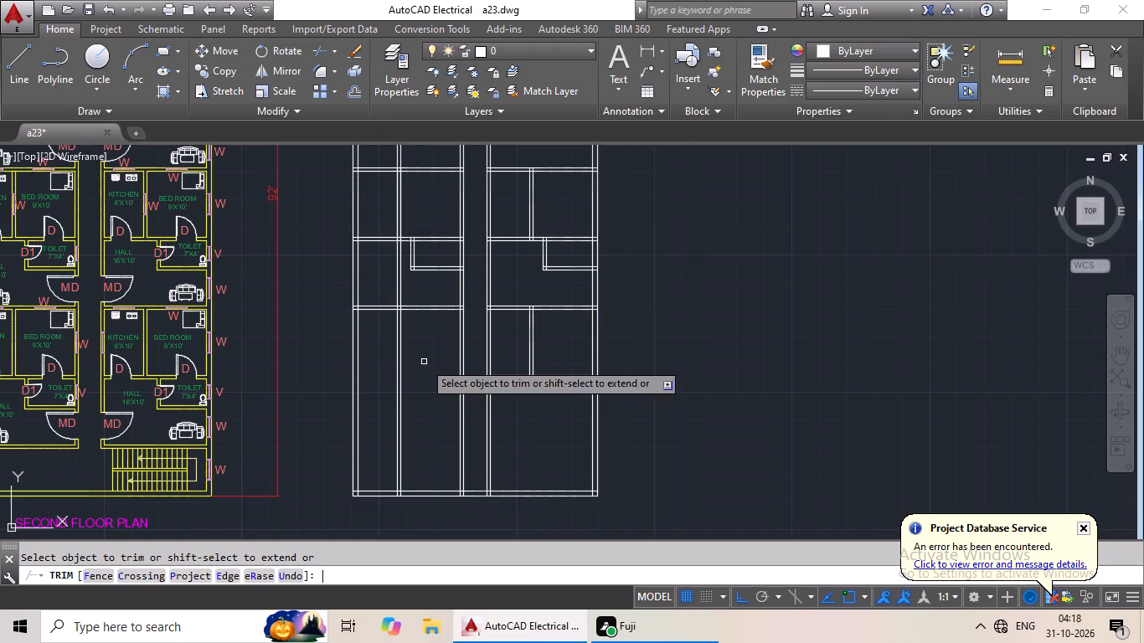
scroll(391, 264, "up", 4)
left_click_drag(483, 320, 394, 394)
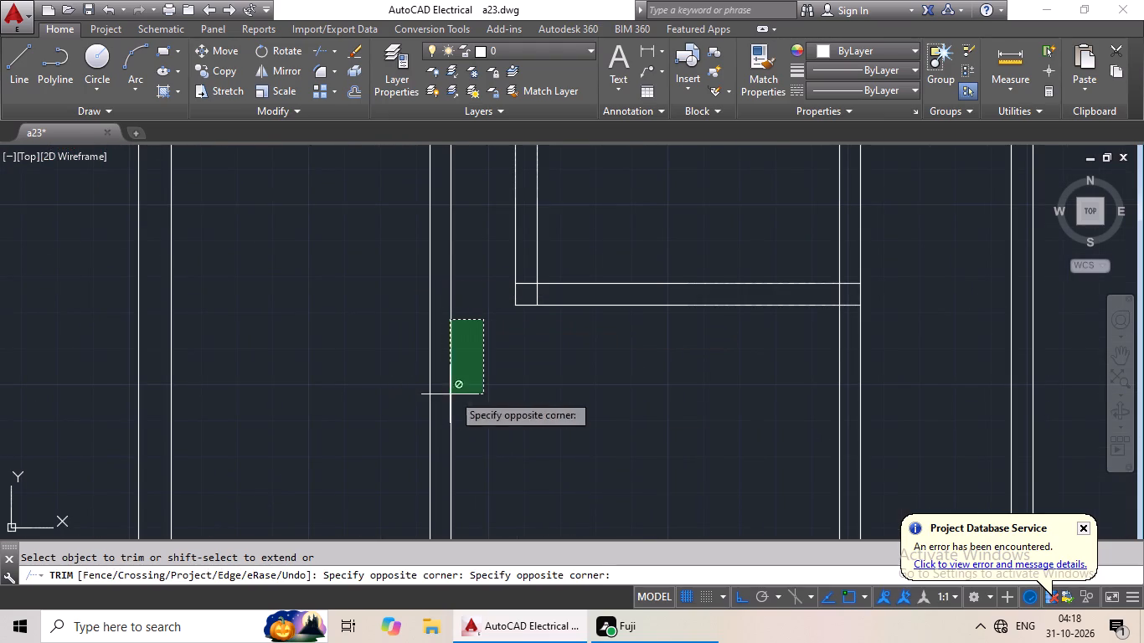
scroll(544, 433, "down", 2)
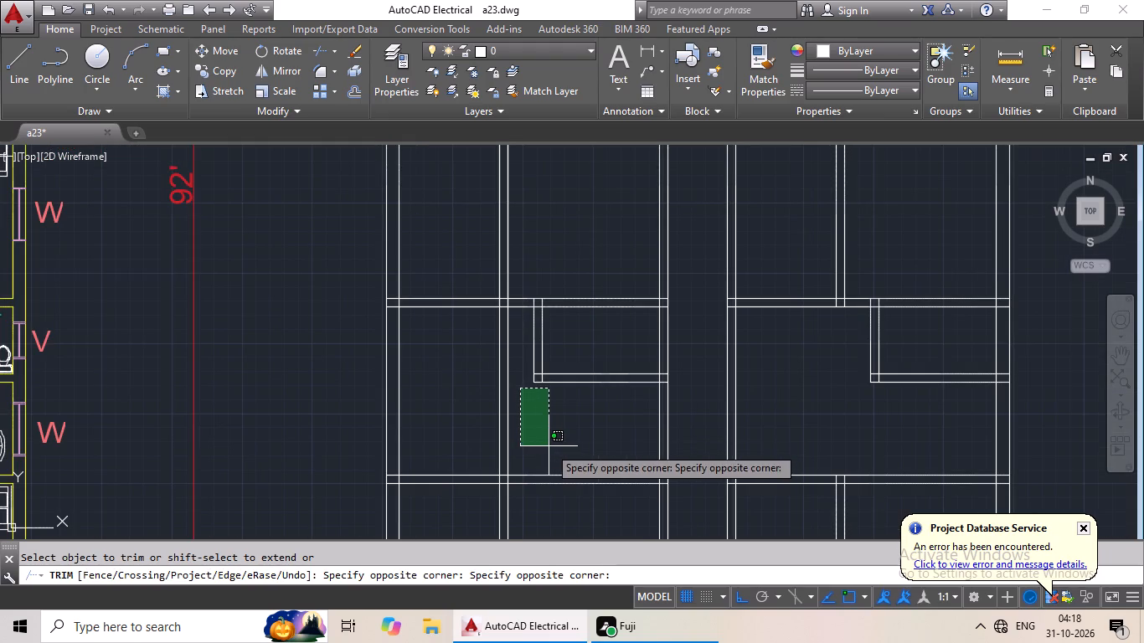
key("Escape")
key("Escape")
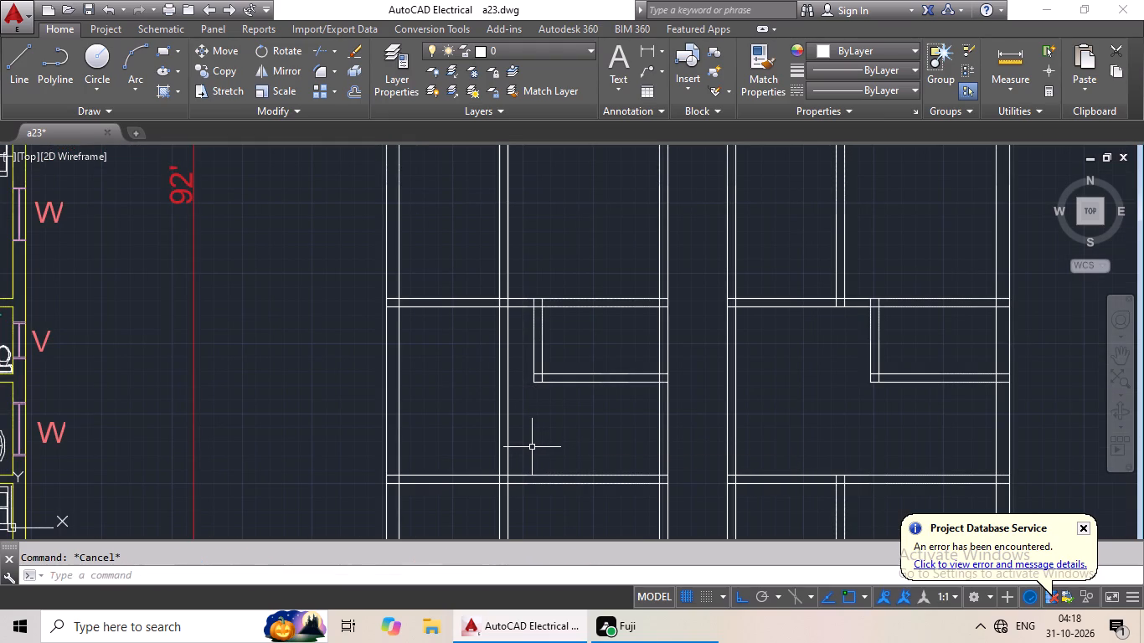
Trim the new partition lines out of the left strip's hall directly above its lowest unit, including the leftover stubs.
type("tr")
key("space")
key("space")
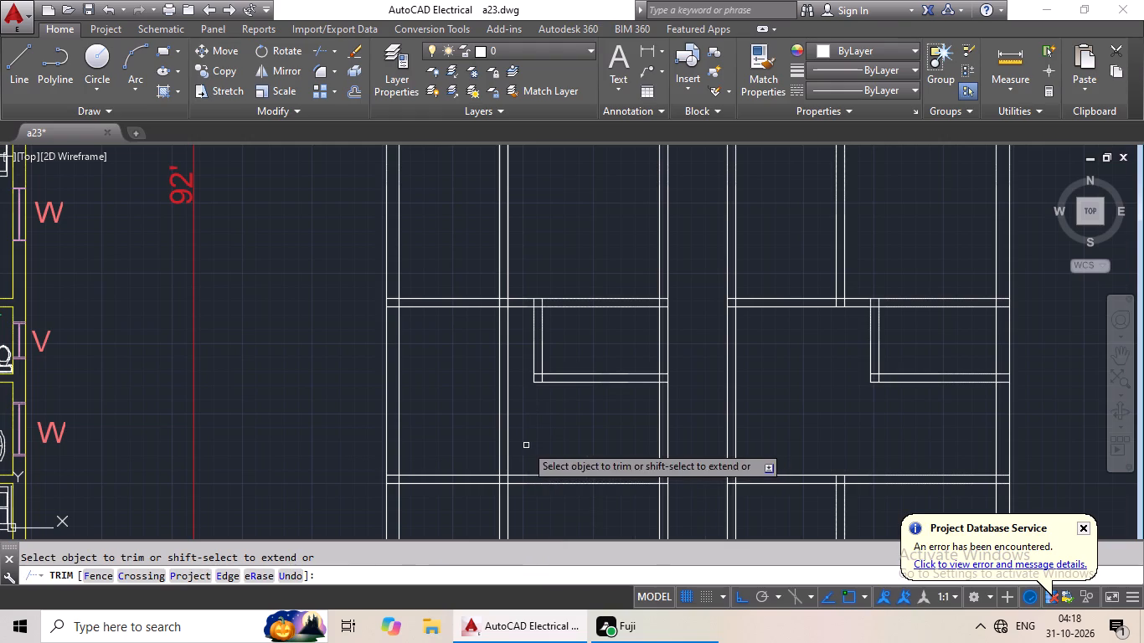
left_click_drag(541, 422, 479, 449)
left_click(480, 447)
scroll(508, 357, "up", 2)
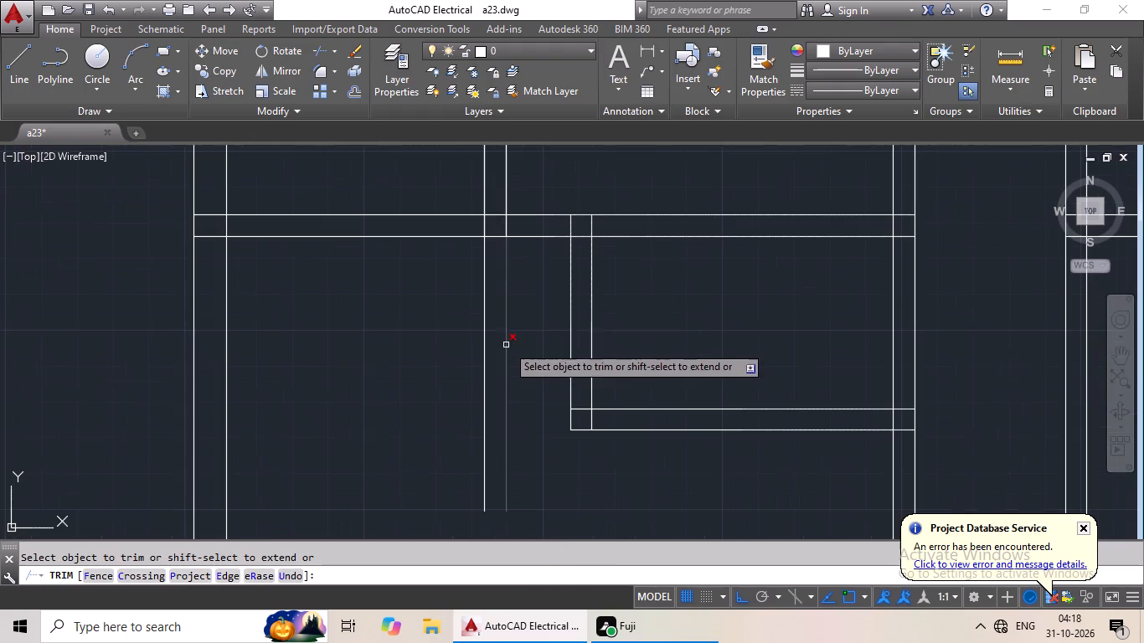
left_click_drag(526, 271, 430, 406)
left_click(438, 401)
scroll(463, 389, "down", 3)
middle_click_drag(463, 388, 457, 327)
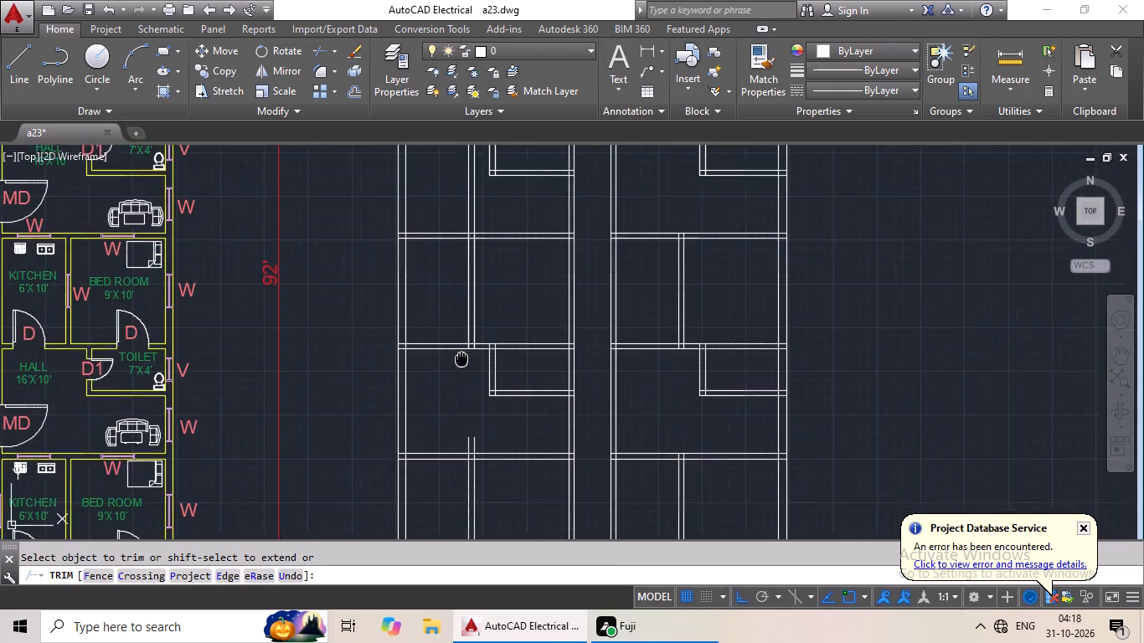
middle_click_drag(457, 327, 456, 309)
scroll(464, 375, "up", 4)
left_click_drag(508, 340, 418, 361)
left_click(418, 361)
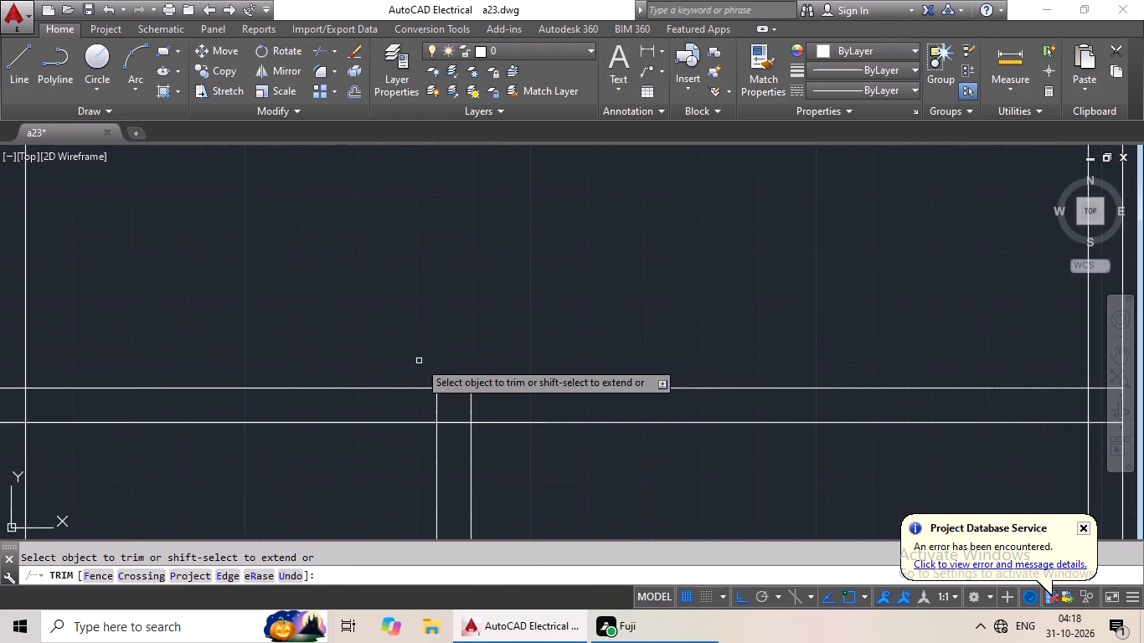
Trim the partition lines out of the two upper halls of the left strip.
scroll(487, 330, "down", 2)
middle_click_drag(487, 330, 464, 371)
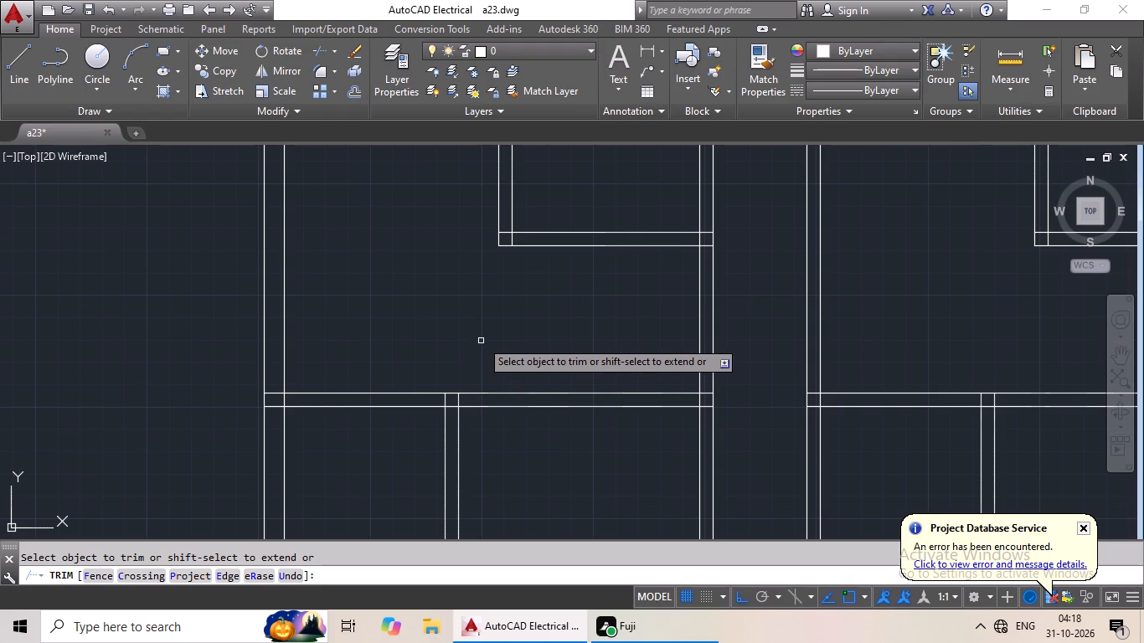
scroll(477, 290, "down", 1)
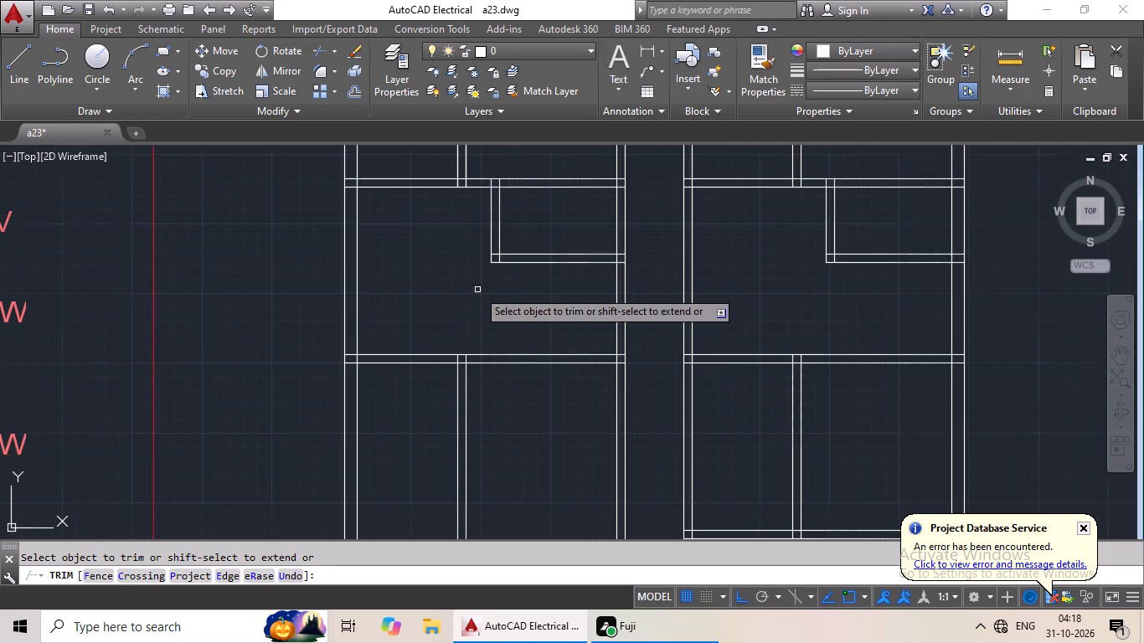
middle_click_drag(473, 296, 429, 418)
scroll(431, 181, "down", 1)
middle_click_drag(430, 187, 395, 292)
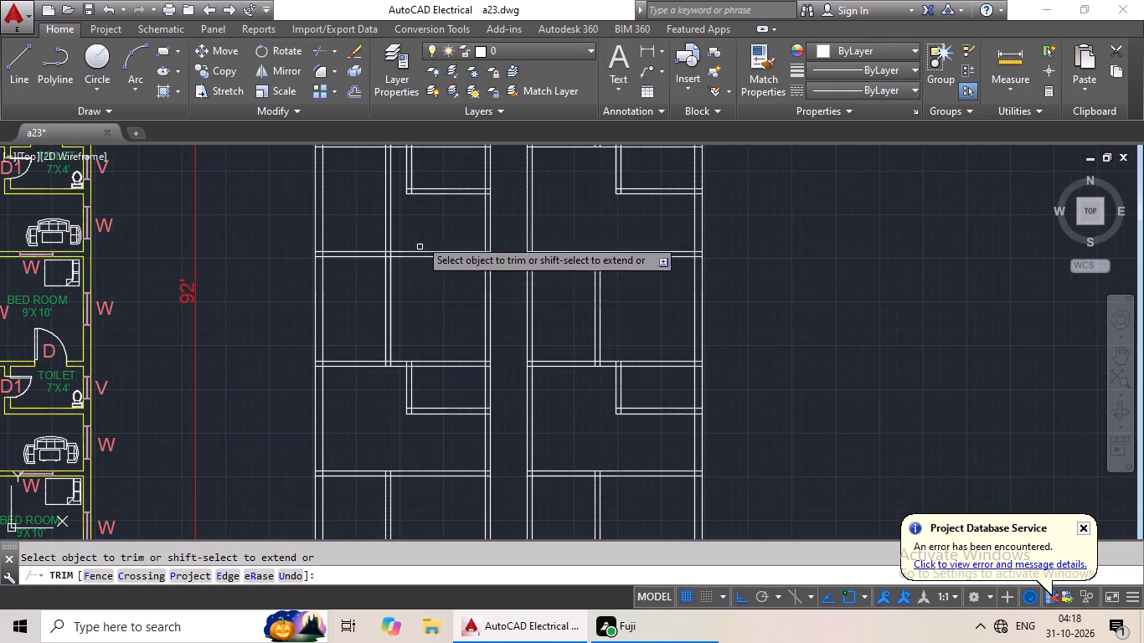
scroll(402, 297, "down", 1)
scroll(404, 316, "up", 1)
scroll(419, 312, "down", 1)
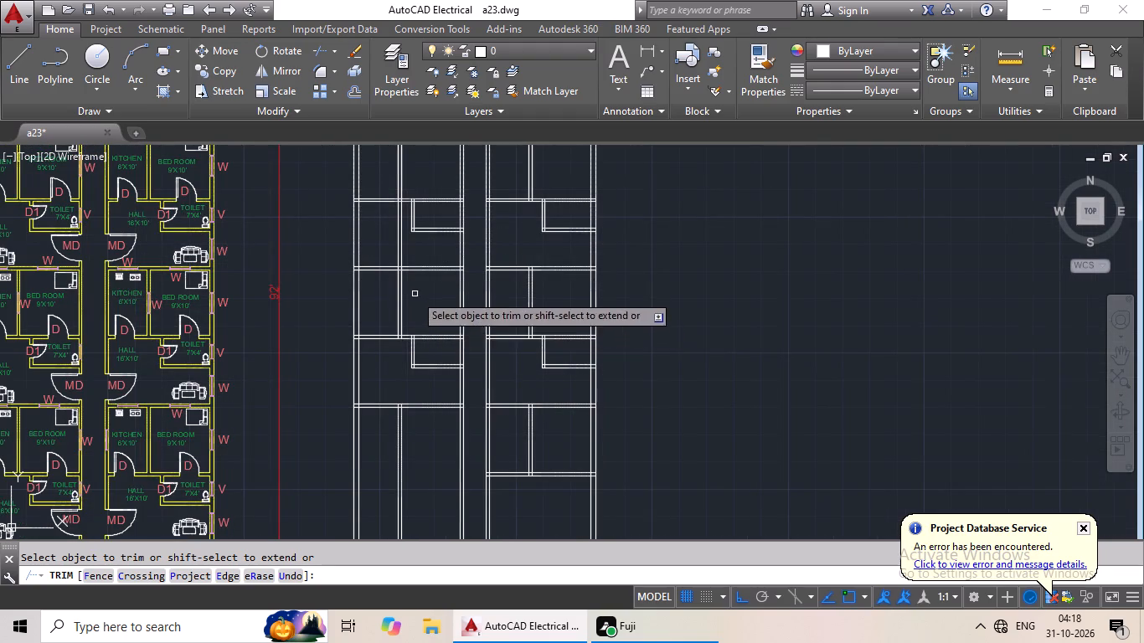
middle_click_drag(415, 293, 397, 374)
scroll(397, 376, "down", 1)
scroll(391, 346, "up", 4)
left_click_drag(412, 328, 352, 366)
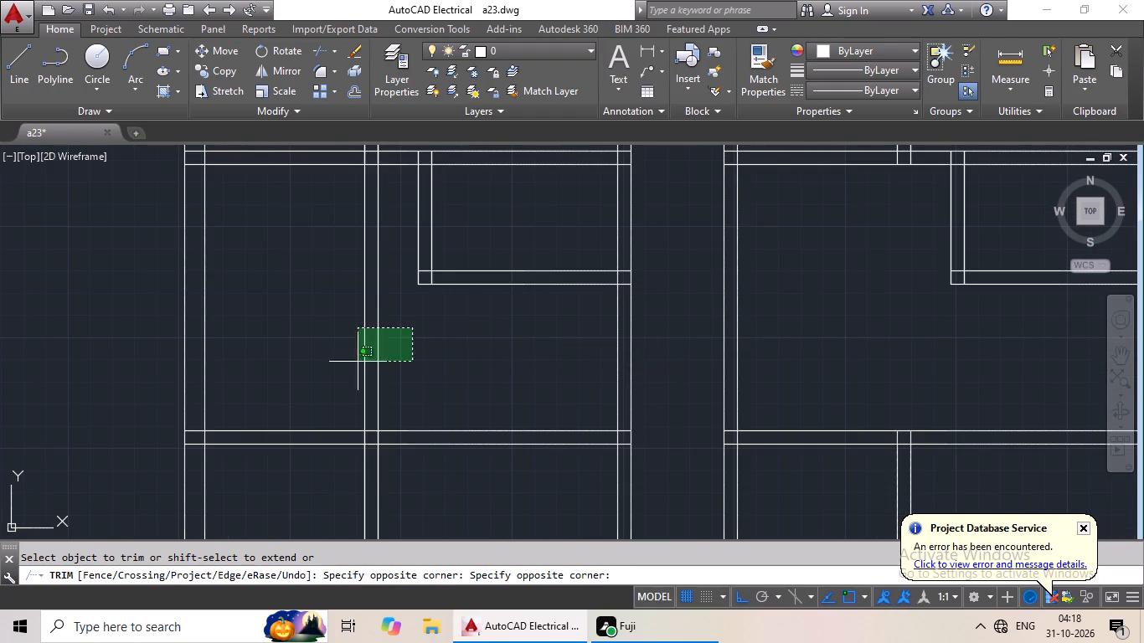
left_click_drag(352, 366, 330, 383)
left_click(330, 383)
scroll(353, 372, "down", 2)
middle_click_drag(353, 371, 333, 432)
scroll(369, 260, "down", 2)
middle_click_drag(371, 265, 369, 286)
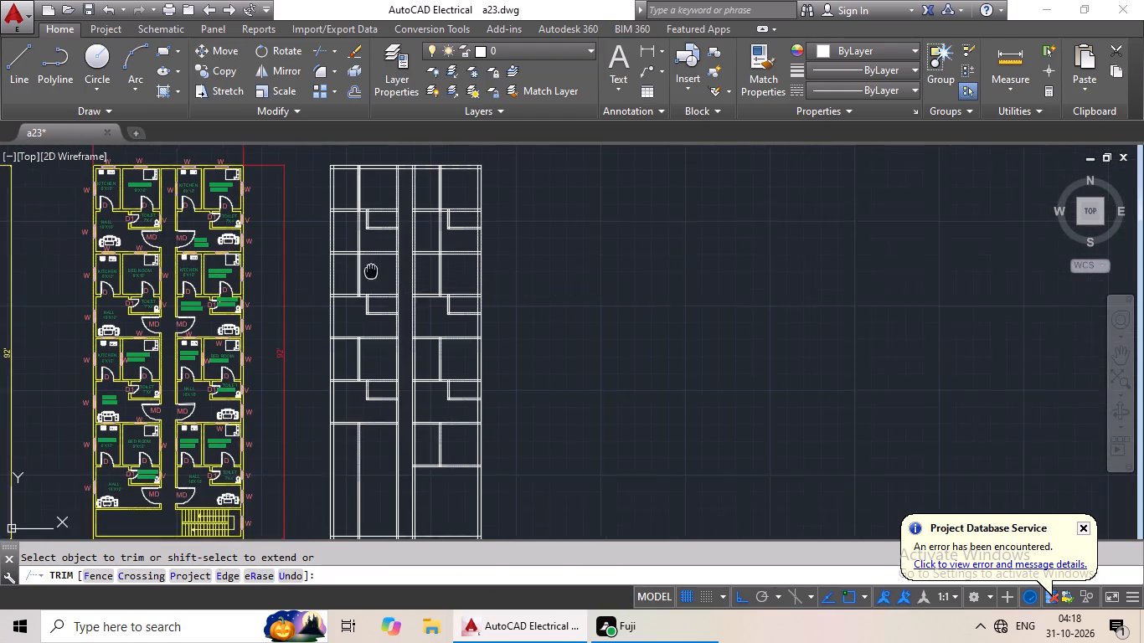
middle_click_drag(369, 286, 356, 333)
scroll(348, 315, "up", 3)
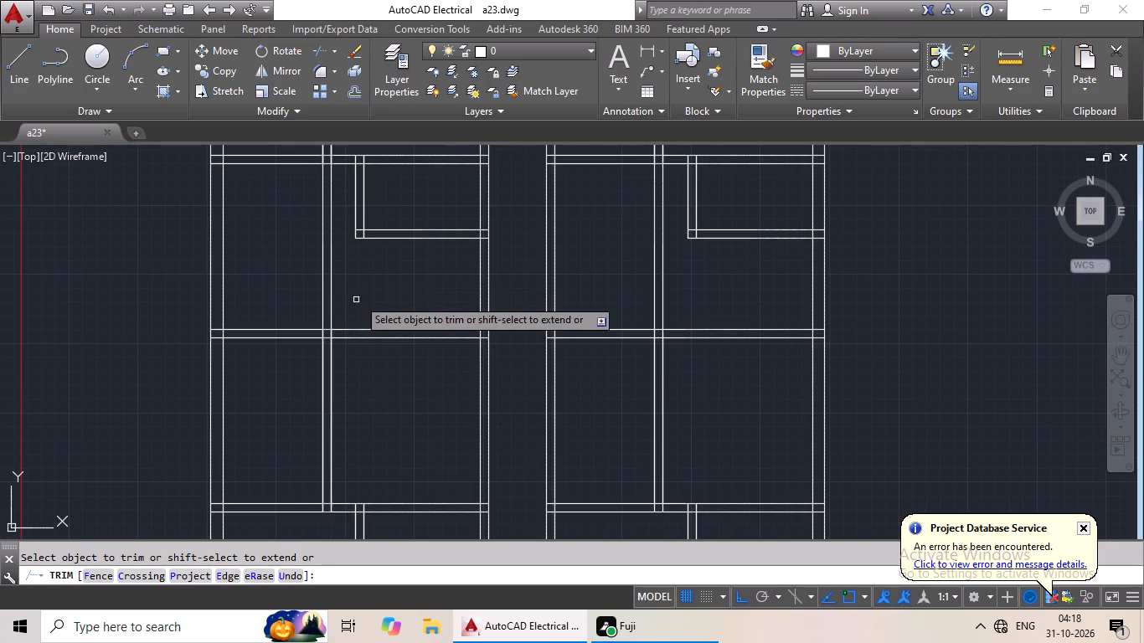
left_click_drag(371, 279, 298, 297)
left_click(298, 297)
scroll(370, 377, "down", 1)
middle_click_drag(370, 377, 370, 363)
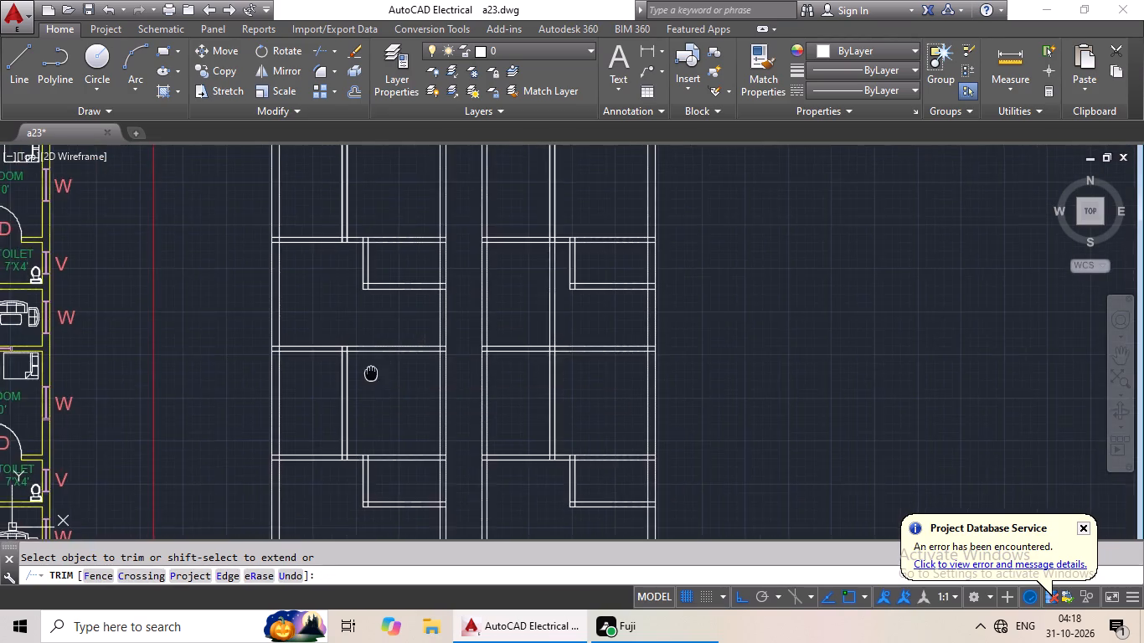
middle_click_drag(370, 363, 344, 227)
middle_click_drag(365, 439, 342, 248)
middle_click_drag(319, 413, 326, 261)
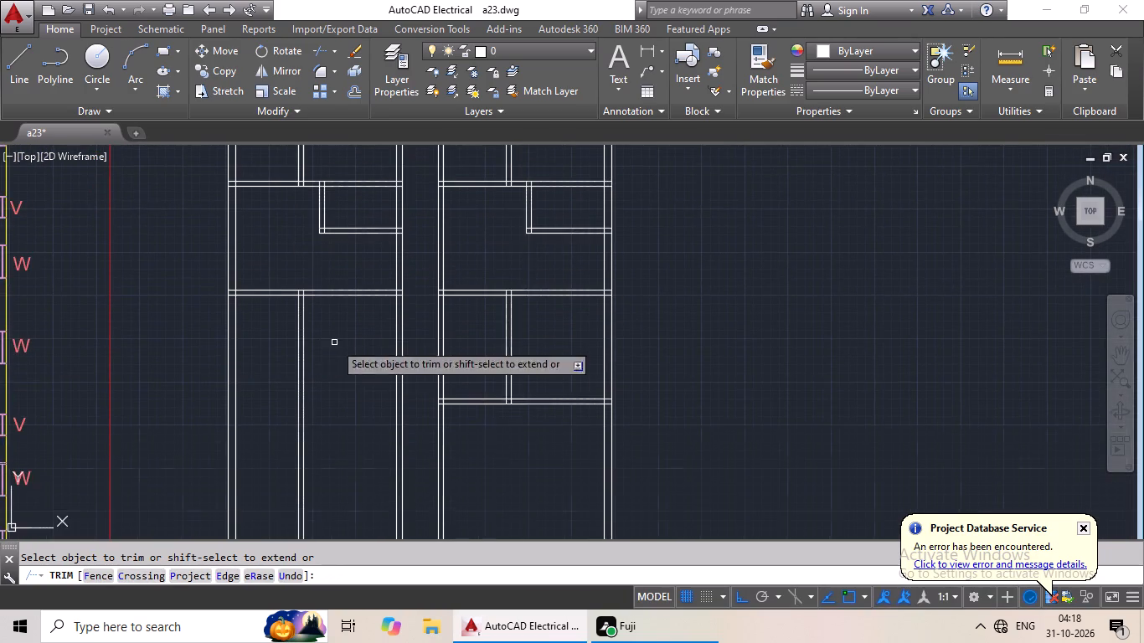
middle_click_drag(333, 370, 350, 334)
key("Escape")
key("Escape")
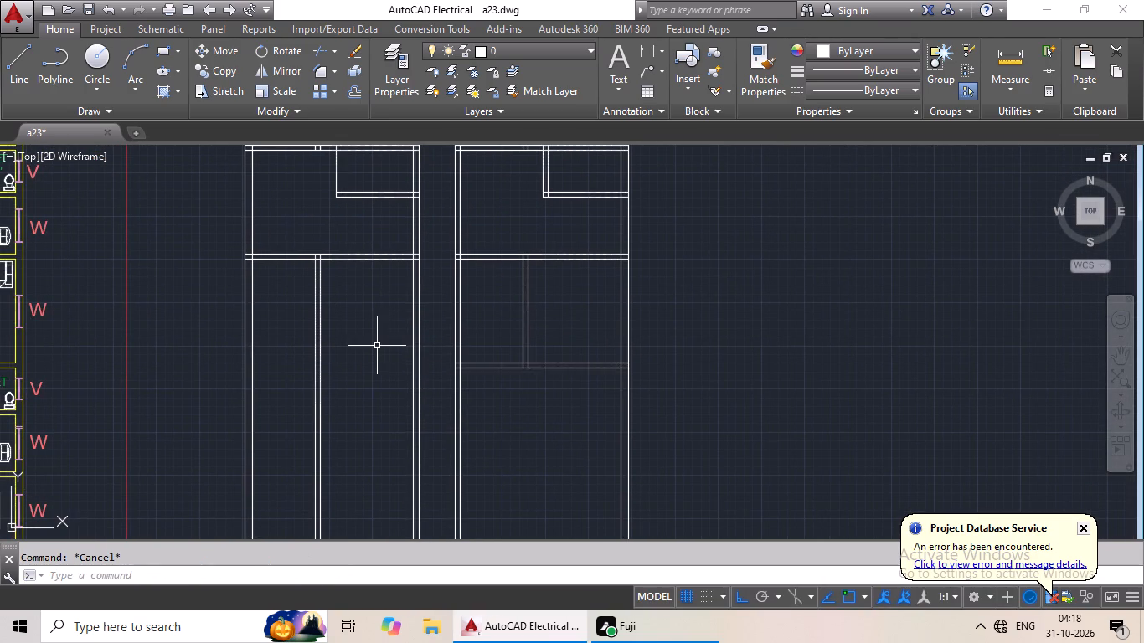
Offset the lower line of the left strip's wall above its lowest unit 10' downward to bound the kitchen and bedroom.
key("o")
key("Return")
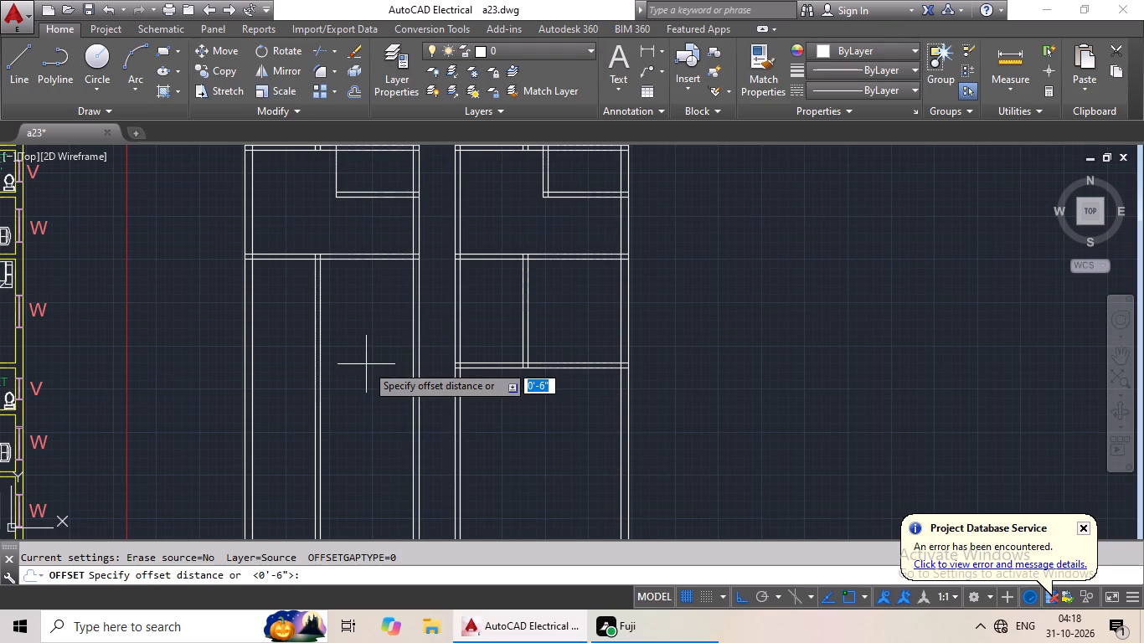
type("10'")
key("Return")
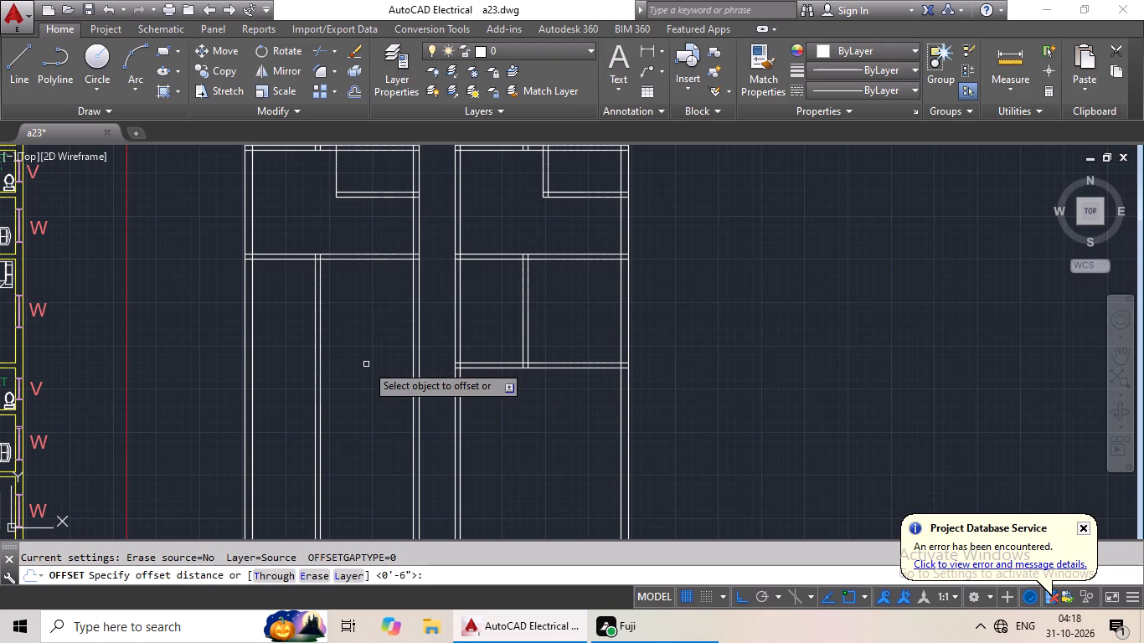
left_click_drag(371, 259, 371, 286)
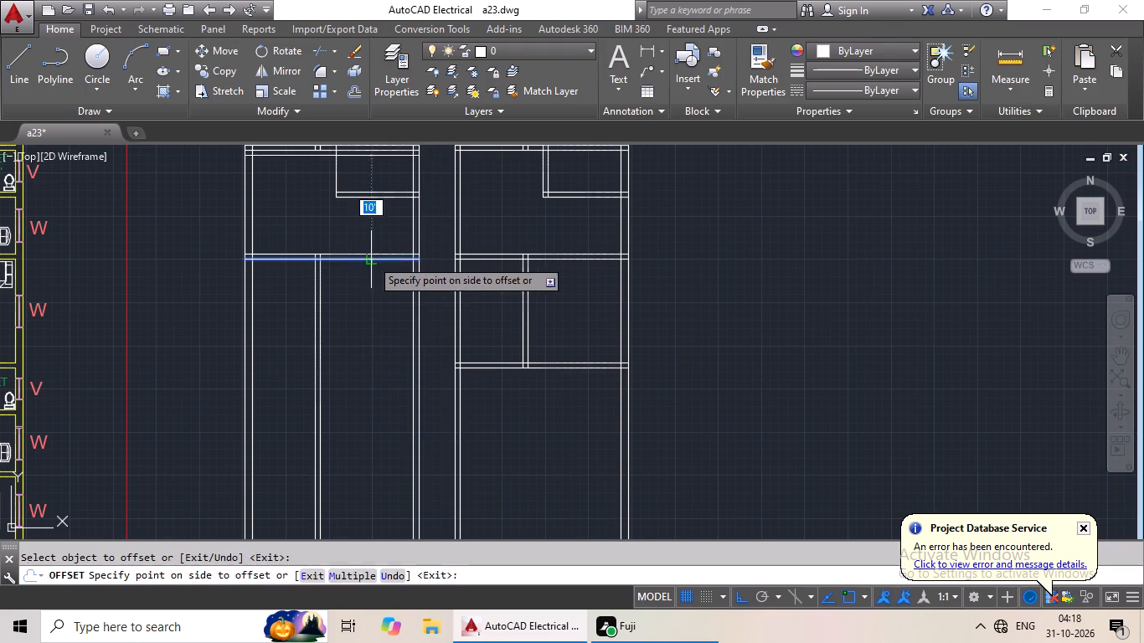
double_click(373, 315)
key("Escape")
Offset the new bottom line of the left strip's lowest kitchen and bedroom 6" downward to give the wall its thickness.
key("o")
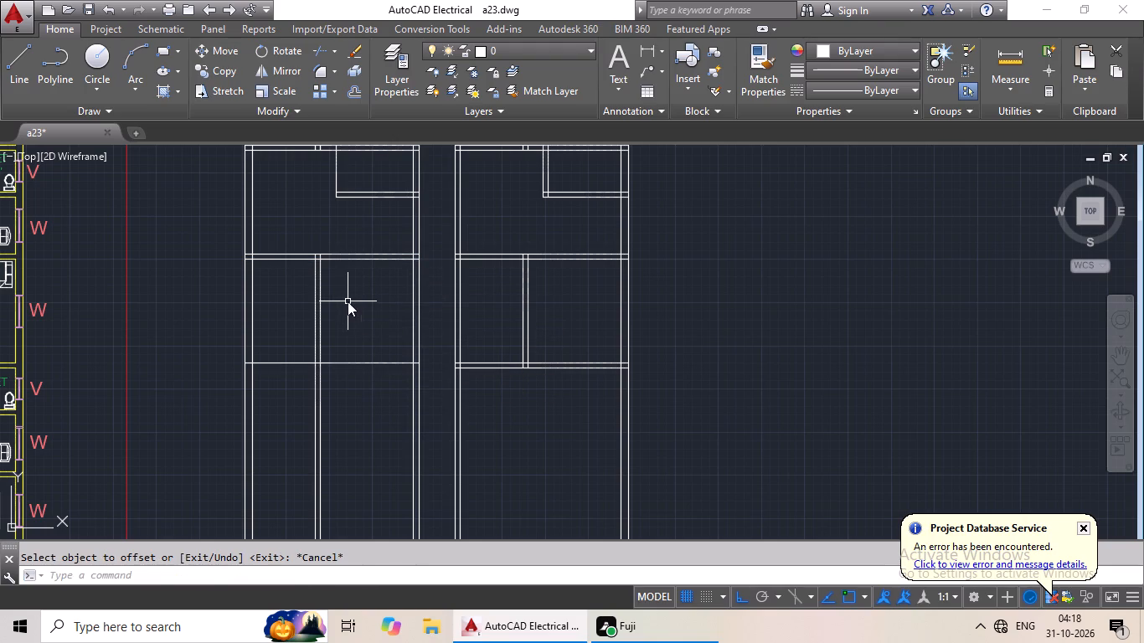
key("Return")
type("6\"")
key("Return")
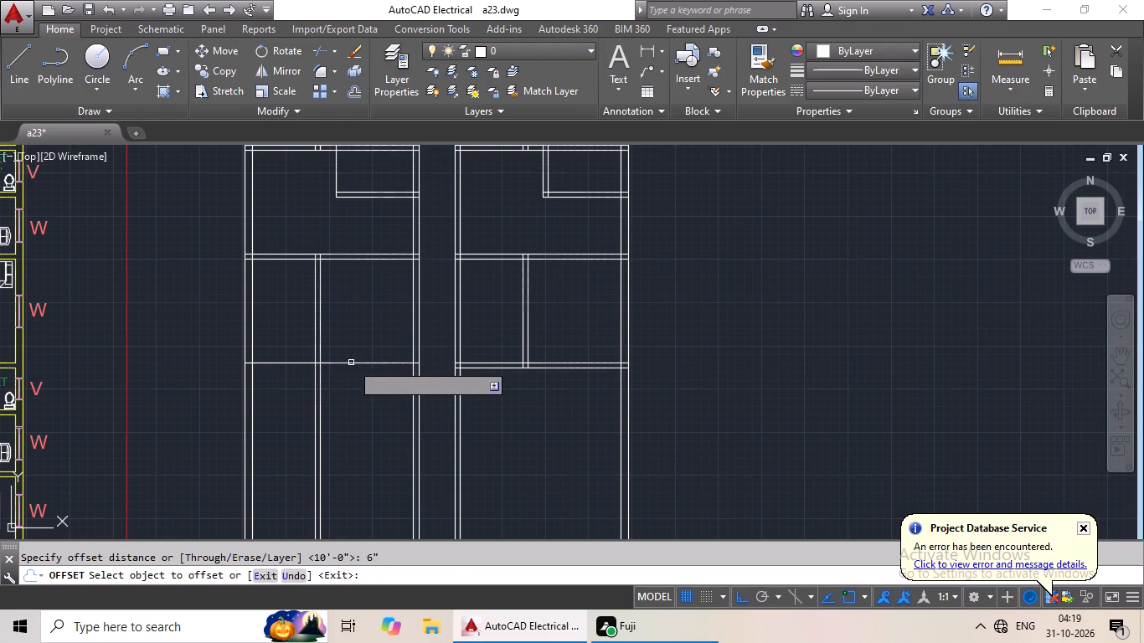
left_click_drag(351, 363, 354, 391)
left_click(356, 399)
key("Escape")
key("Escape")
Trim the kitchen–bedroom partition lines below the new wall out of the left strip's lowest hall.
type("tr")
key("space")
key("space")
scroll(324, 399, "up", 3)
left_click_drag(372, 356, 255, 495)
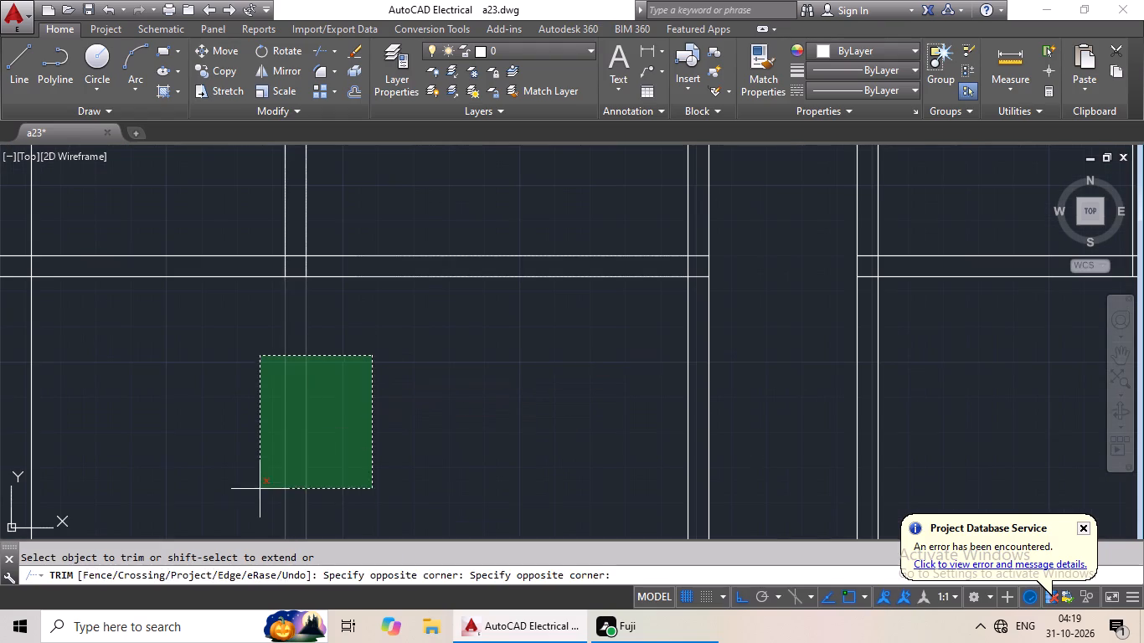
left_click_drag(255, 495, 254, 499)
left_click_drag(254, 499, 268, 489)
scroll(348, 408, "down", 1)
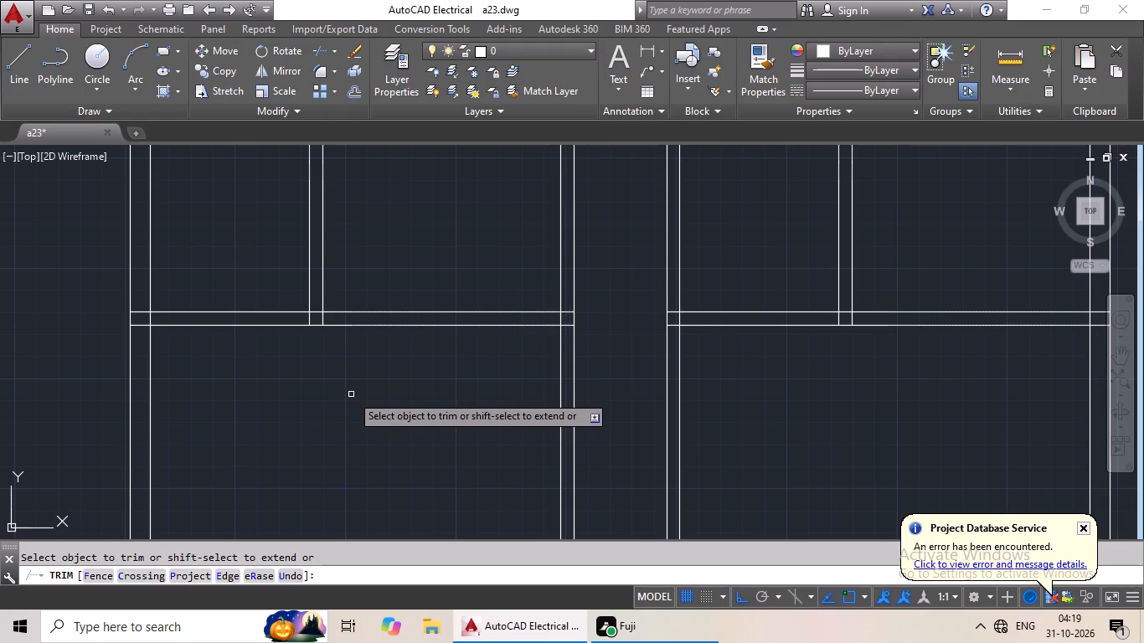
scroll(400, 375, "down", 4)
middle_click_drag(417, 429, 428, 383)
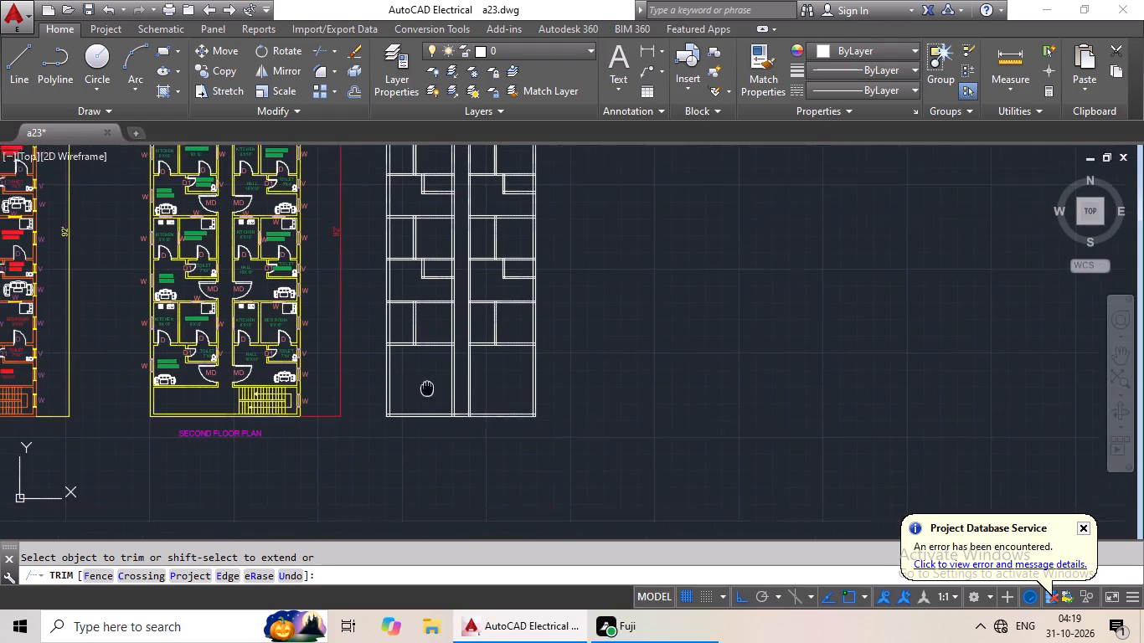
middle_click_drag(428, 383, 434, 367)
scroll(450, 358, "up", 2)
middle_click_drag(450, 358, 425, 408)
scroll(436, 377, "up", 2)
key("Escape")
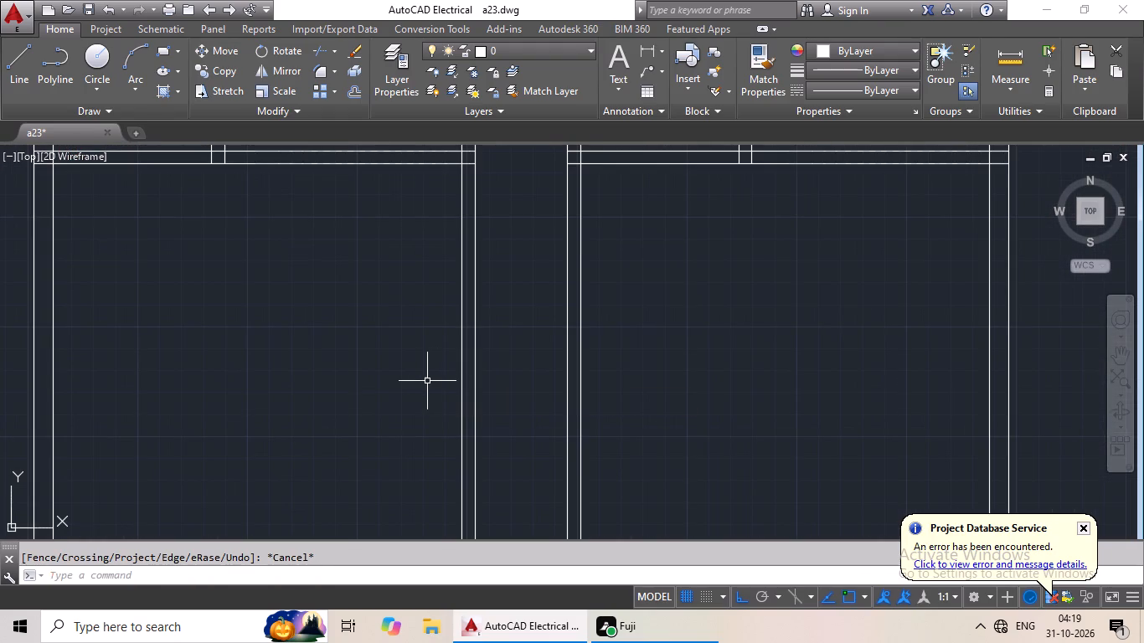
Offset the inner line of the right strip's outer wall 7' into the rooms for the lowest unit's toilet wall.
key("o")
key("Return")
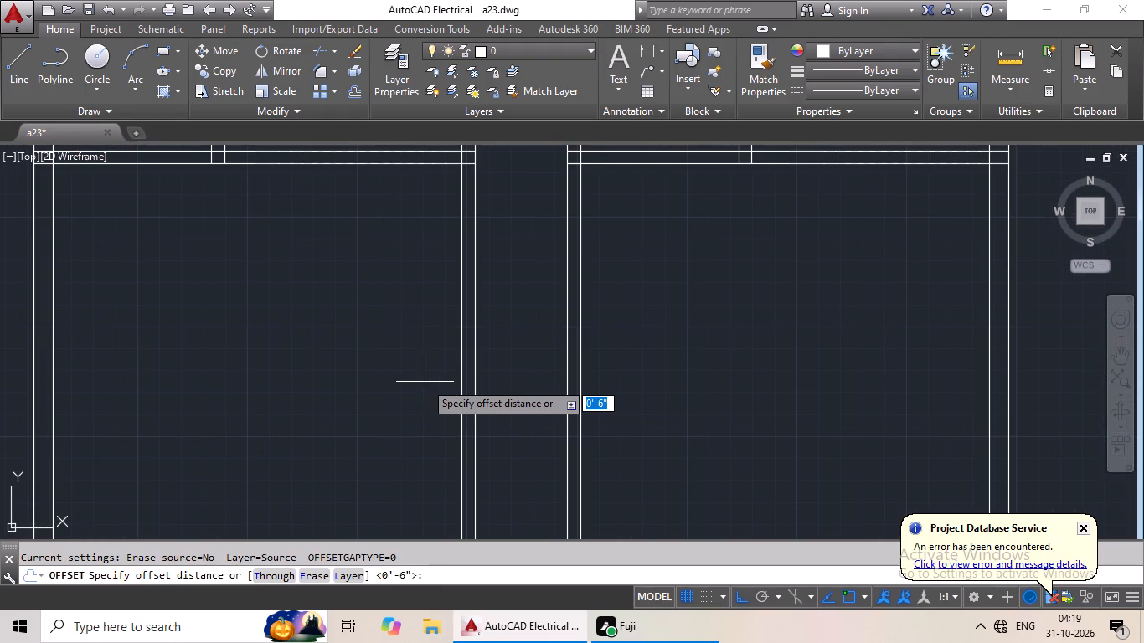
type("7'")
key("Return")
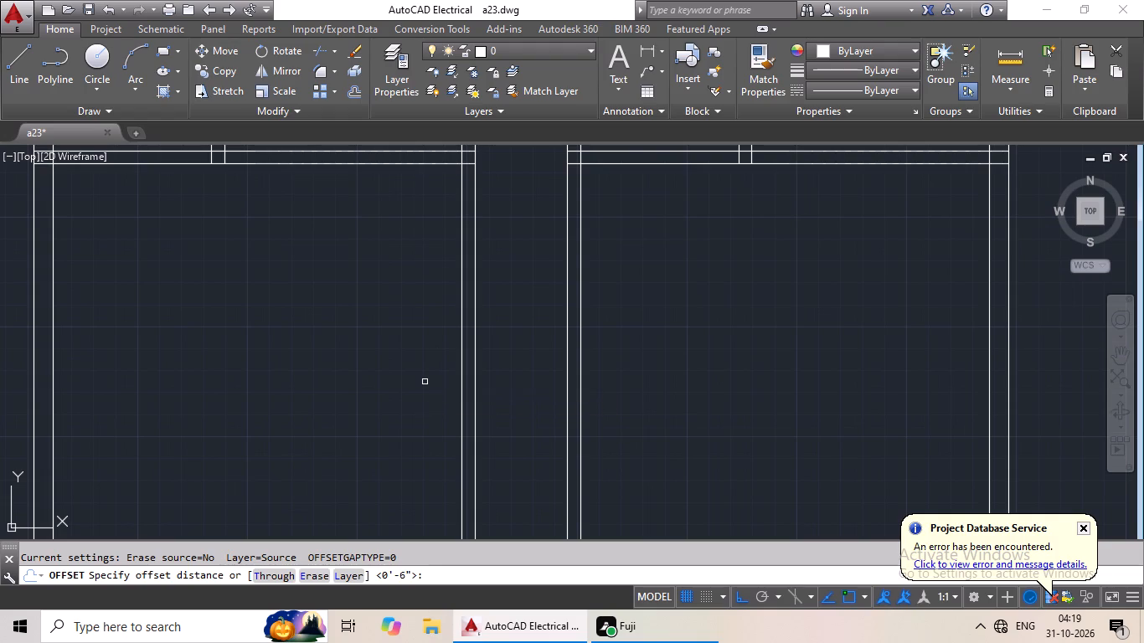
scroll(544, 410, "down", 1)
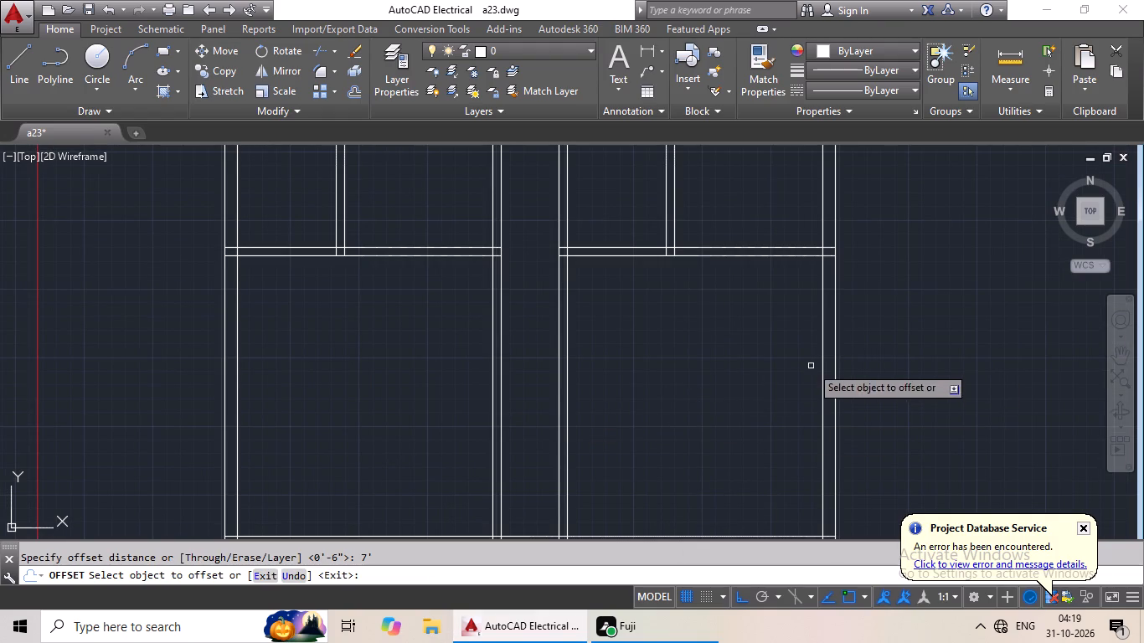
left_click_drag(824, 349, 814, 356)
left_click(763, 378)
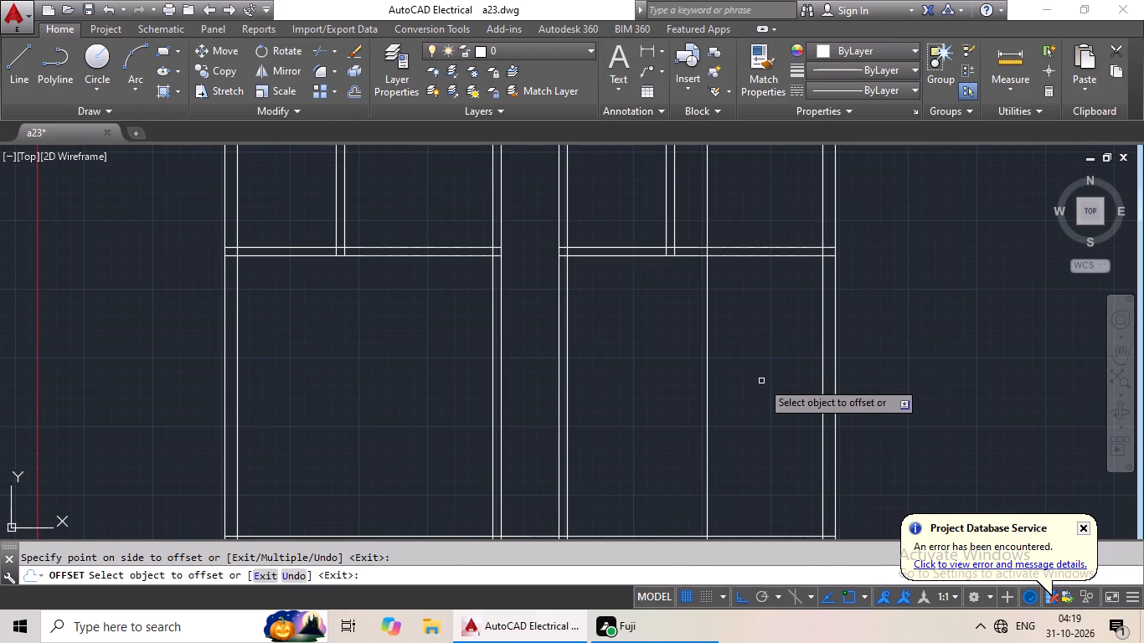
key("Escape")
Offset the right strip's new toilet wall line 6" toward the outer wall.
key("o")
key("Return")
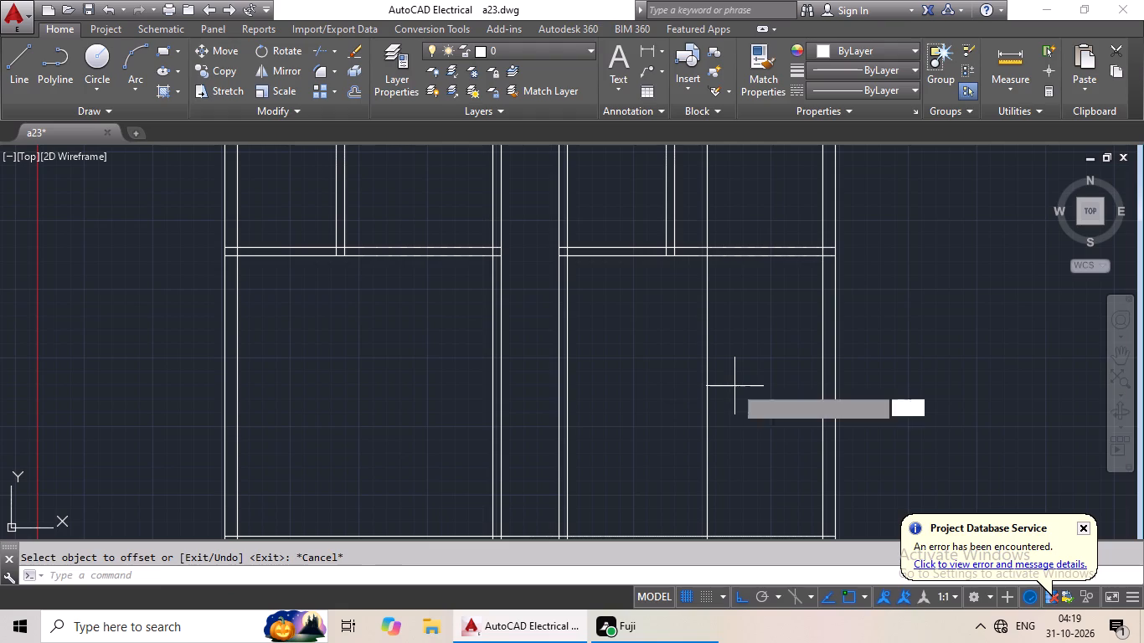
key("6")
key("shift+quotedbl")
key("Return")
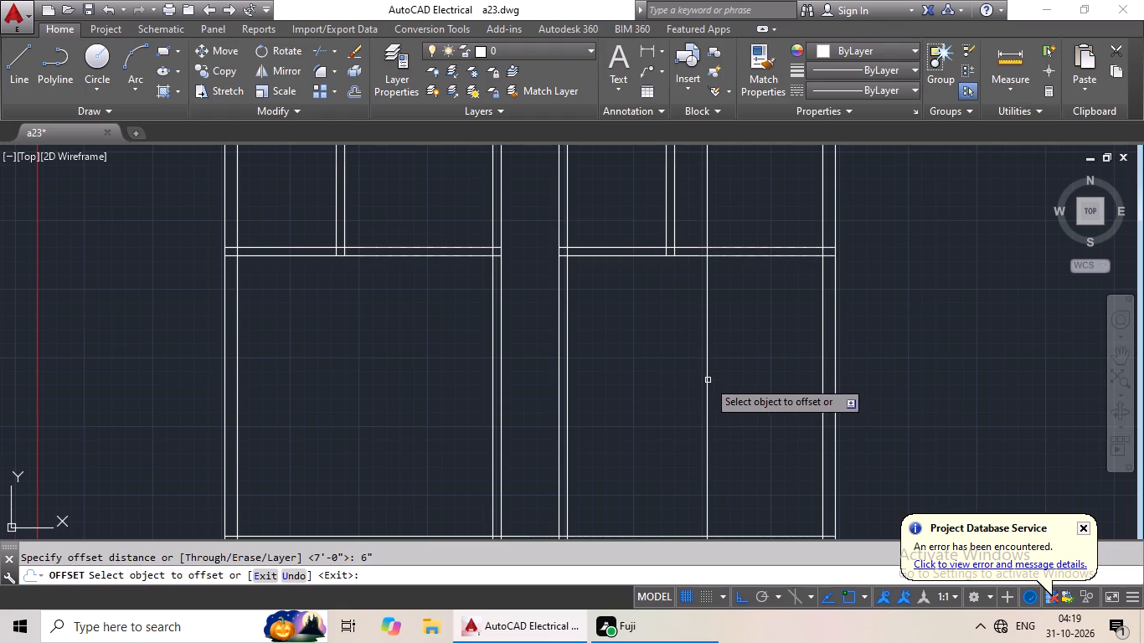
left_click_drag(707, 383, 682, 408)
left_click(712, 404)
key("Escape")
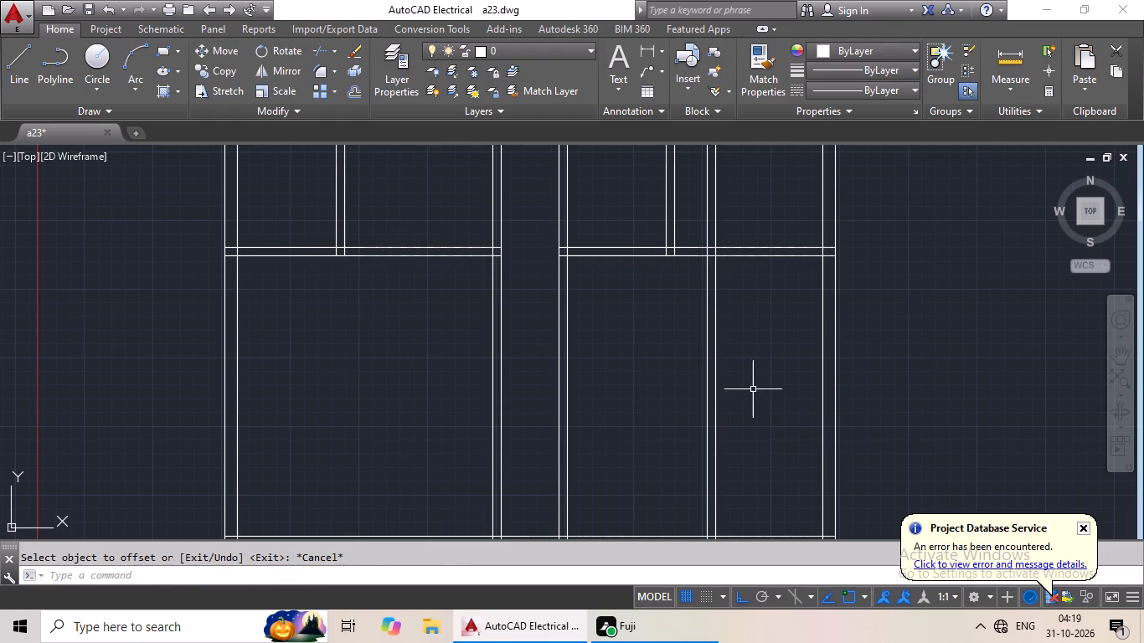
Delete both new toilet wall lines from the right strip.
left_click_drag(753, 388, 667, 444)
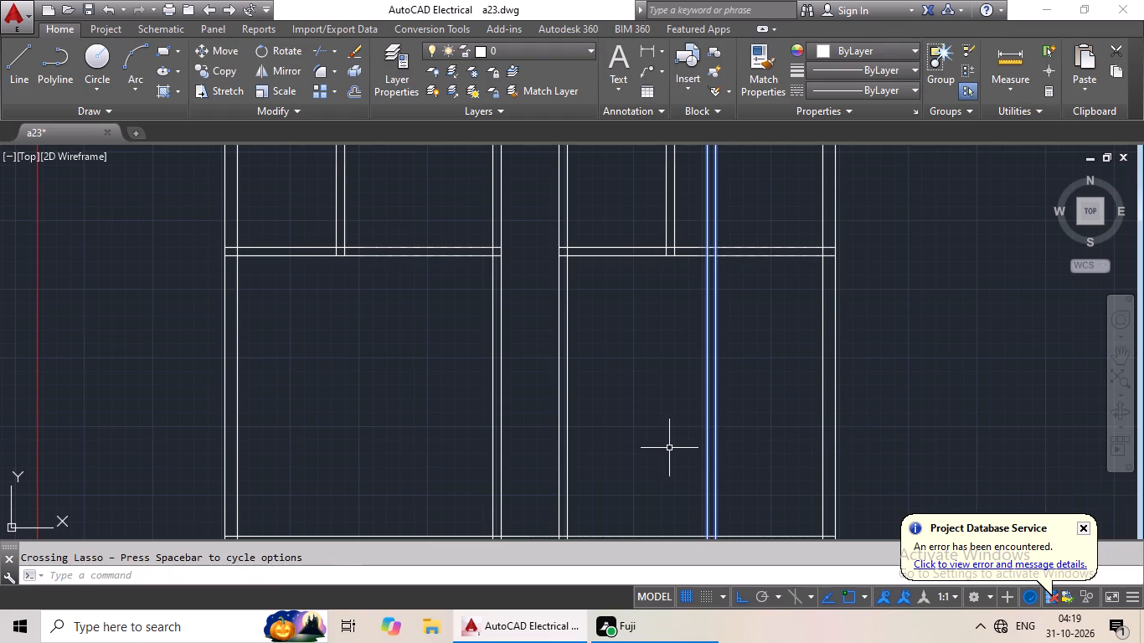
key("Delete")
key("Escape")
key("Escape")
Offset the inner line of the right strip's outer wall 7' into the rooms to place the lowest unit's toilet wall.
key("o")
key("Return")
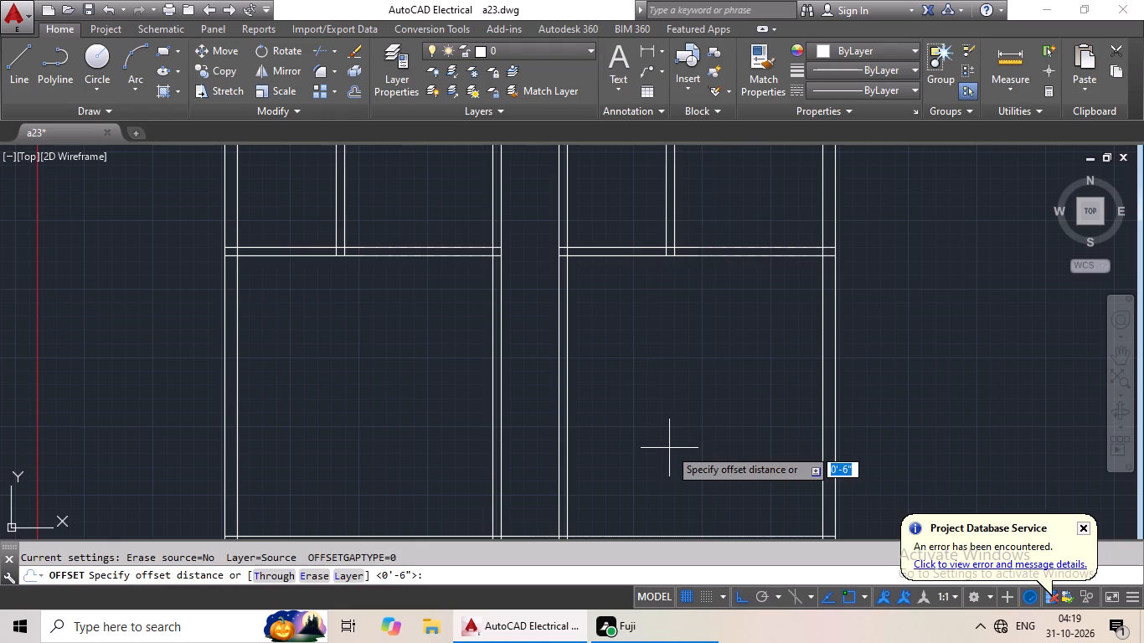
type("7'")
key("Return")
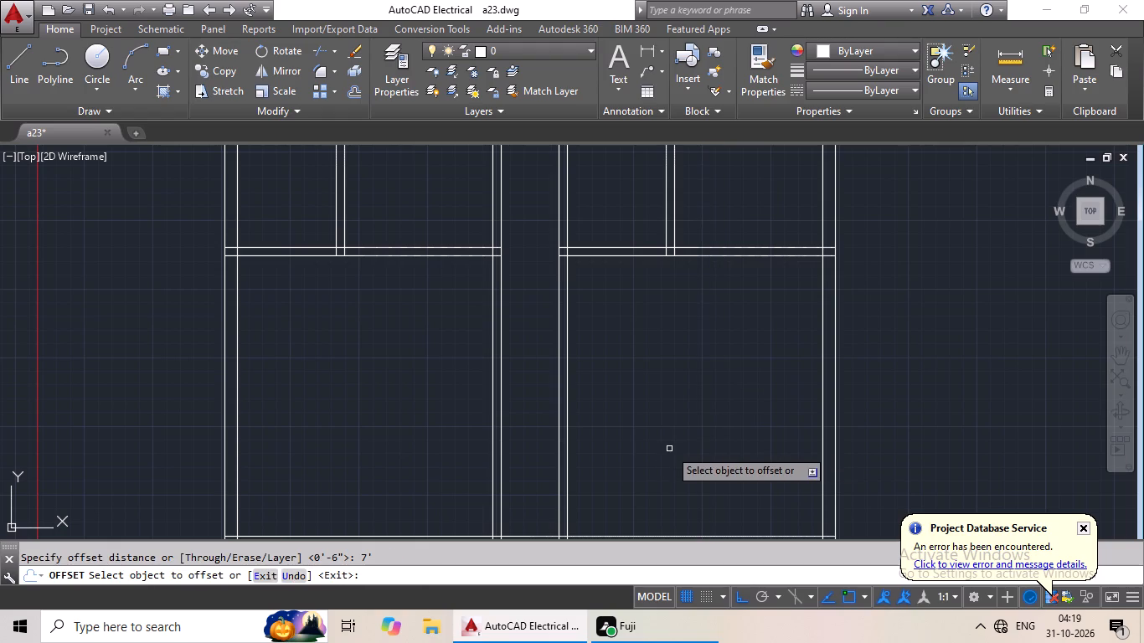
left_click(822, 433)
left_click(762, 465)
key("Escape")
left_click(762, 465)
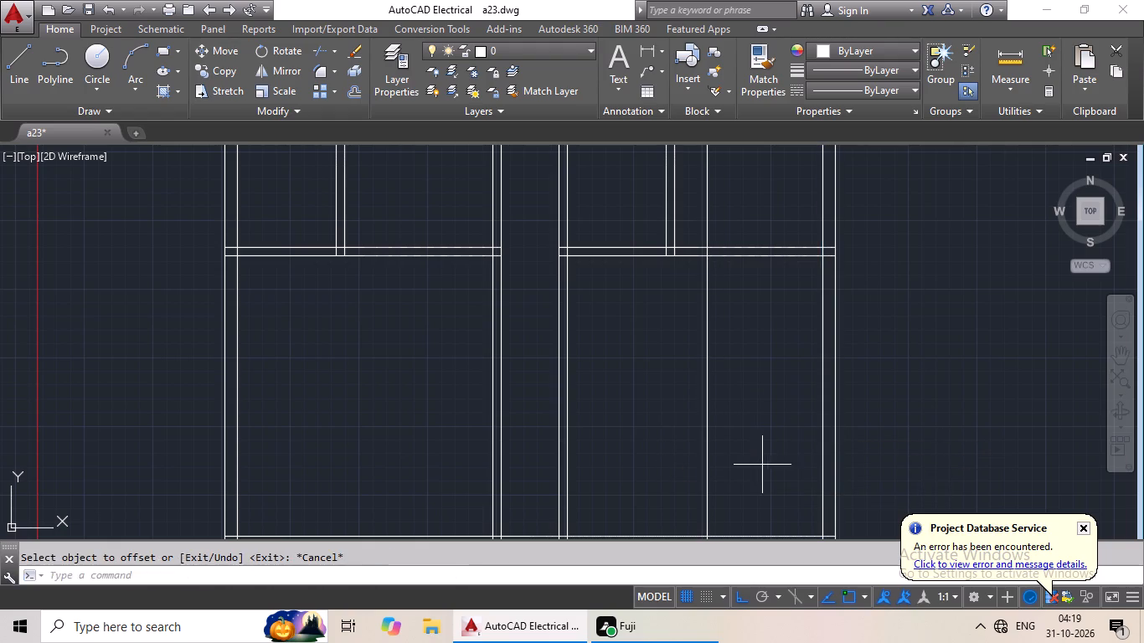
key("Escape")
key("Escape")
Offset the right strip's toilet wall line 6" toward the corridor side to give the wall its thickness.
key("o")
key("Return")
type("6\"")
key("Return")
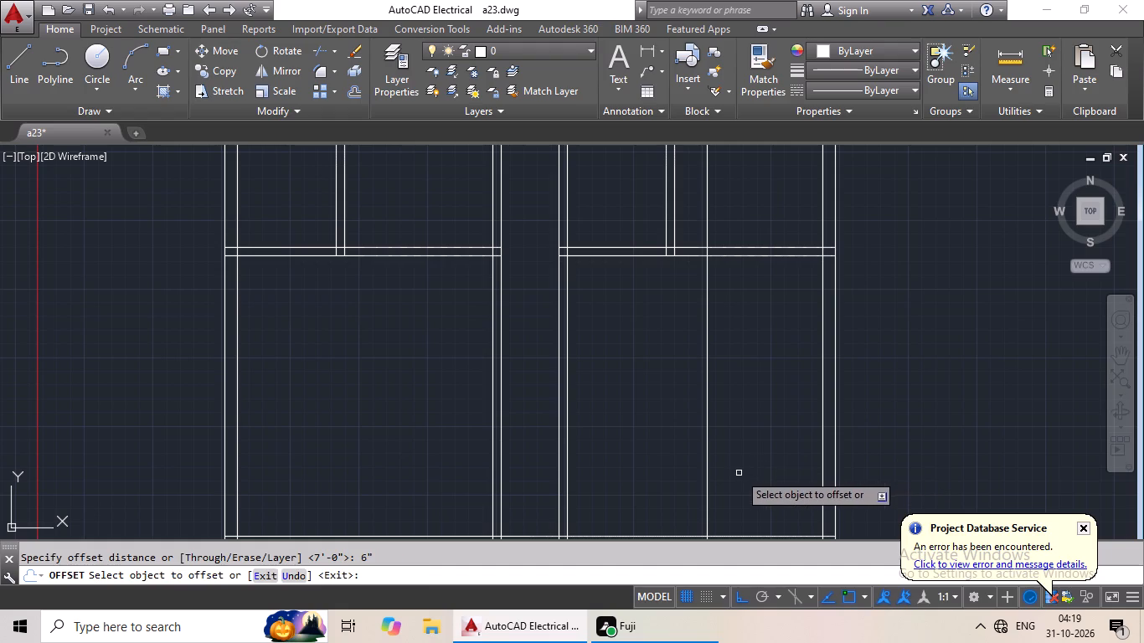
left_click(707, 449)
left_click(674, 463)
scroll(808, 430, "down", 2)
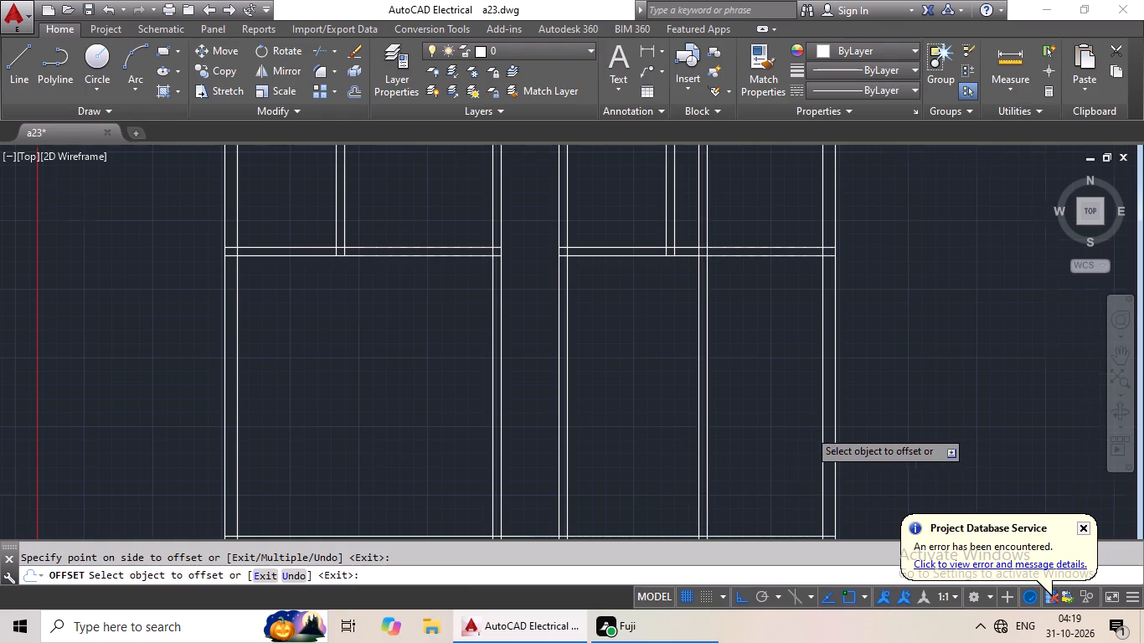
middle_click_drag(798, 418, 750, 489)
scroll(739, 412, "up", 3)
key("Escape")
key("Escape")
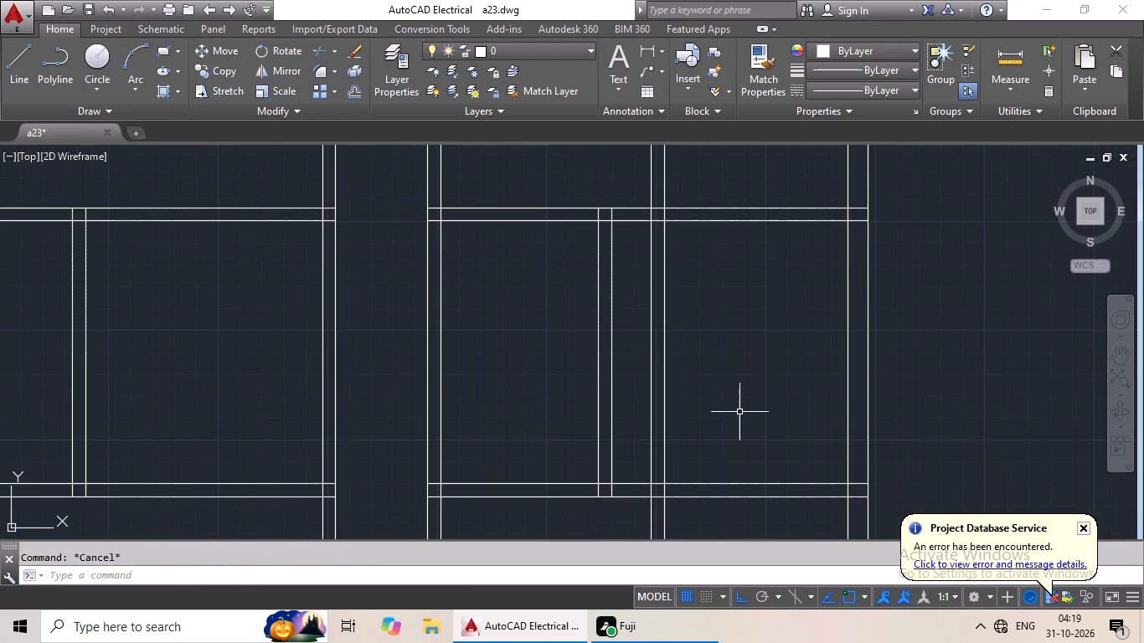
Trim the new toilet wall lines out of the right strip's lowest bedroom and the hall directly above it.
key("t")
key("r")
key("space")
key("space")
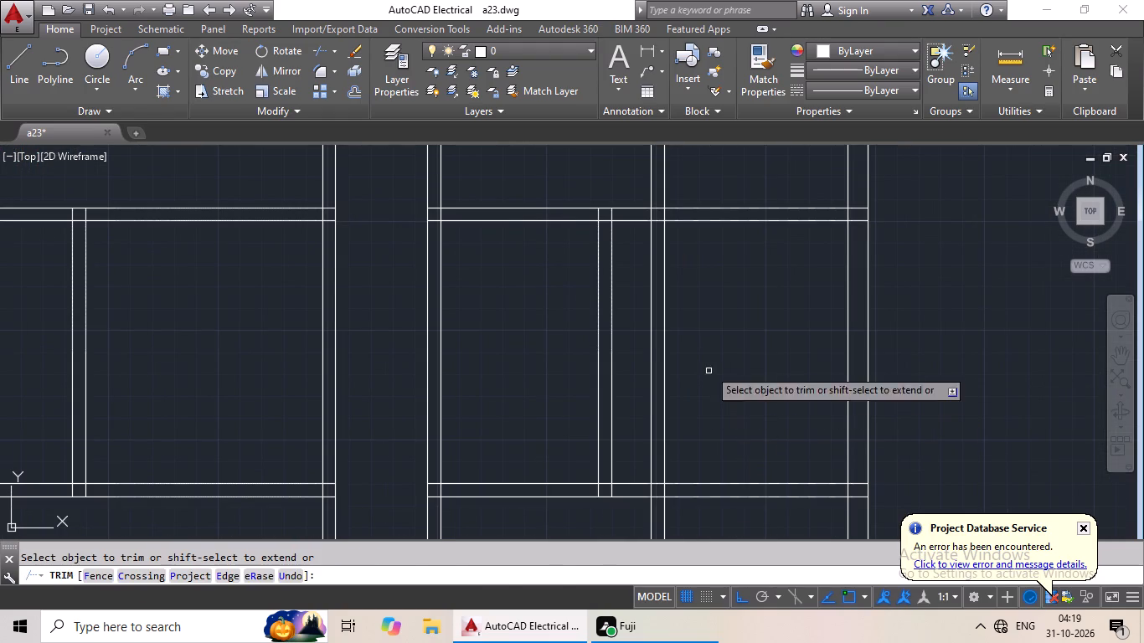
left_click_drag(706, 346, 635, 424)
left_click(635, 424)
scroll(698, 395, "down", 2)
middle_click_drag(698, 399, 660, 490)
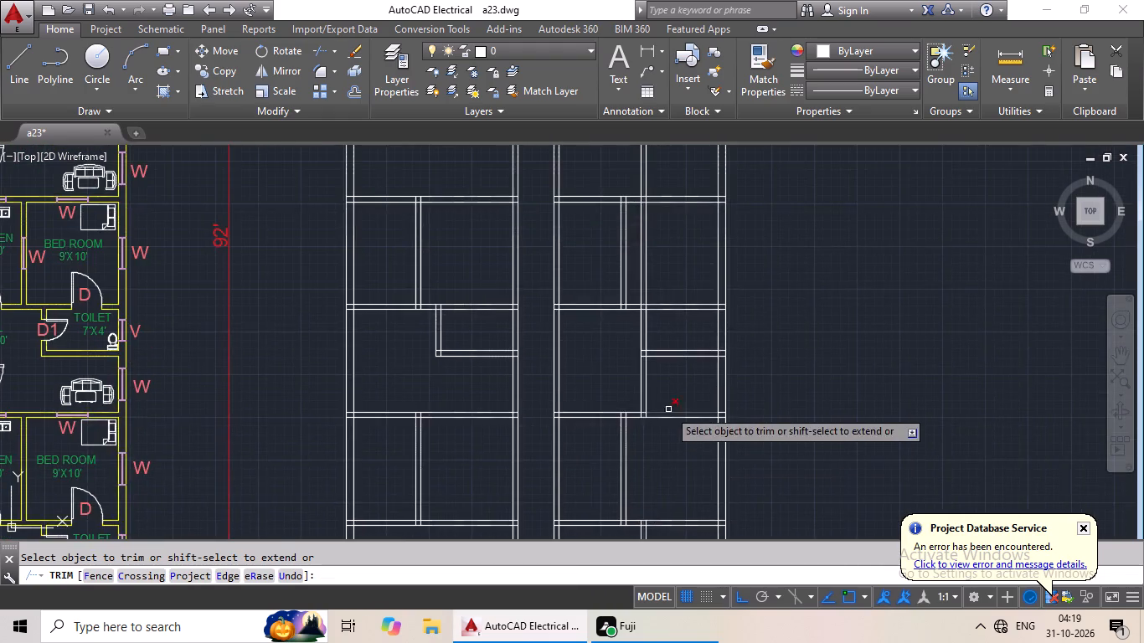
scroll(657, 392, "up", 3)
left_click_drag(665, 360, 513, 418)
left_click(512, 418)
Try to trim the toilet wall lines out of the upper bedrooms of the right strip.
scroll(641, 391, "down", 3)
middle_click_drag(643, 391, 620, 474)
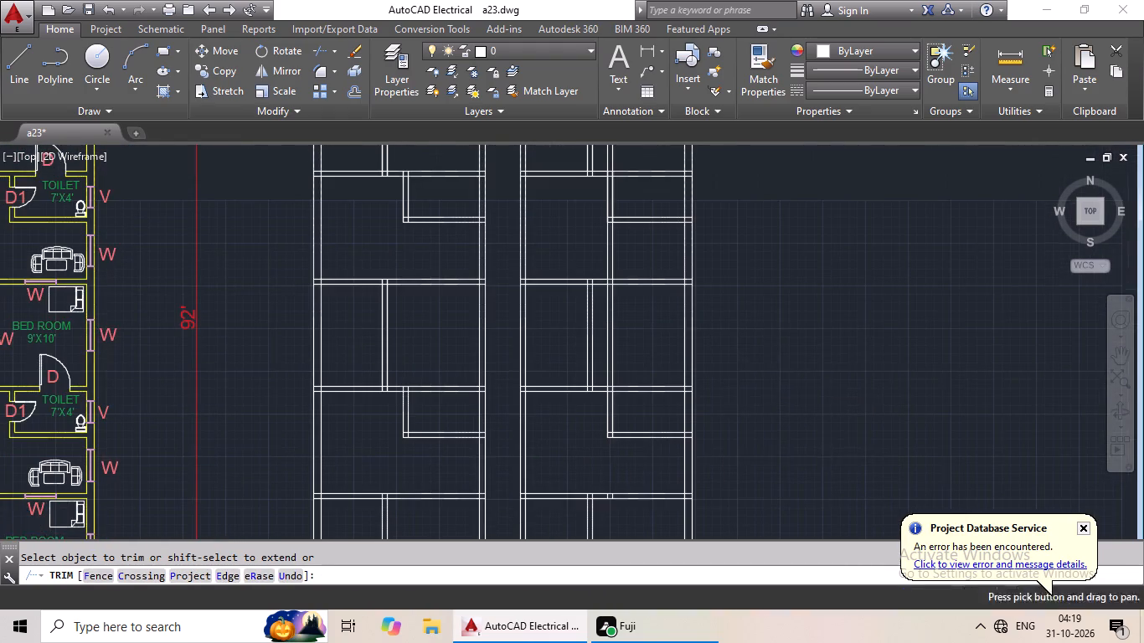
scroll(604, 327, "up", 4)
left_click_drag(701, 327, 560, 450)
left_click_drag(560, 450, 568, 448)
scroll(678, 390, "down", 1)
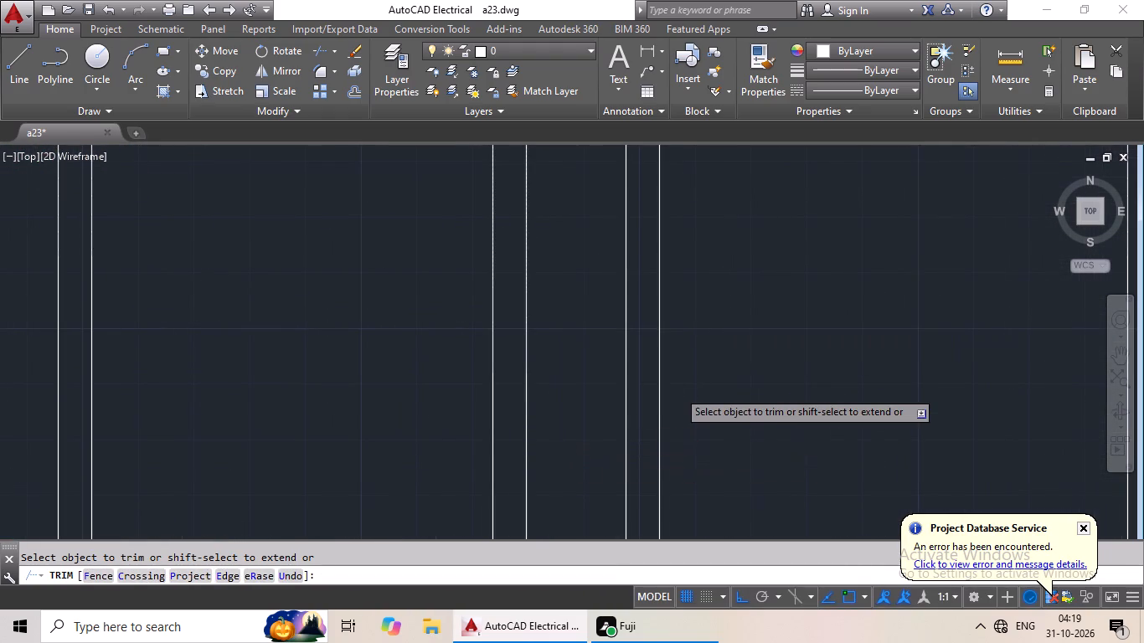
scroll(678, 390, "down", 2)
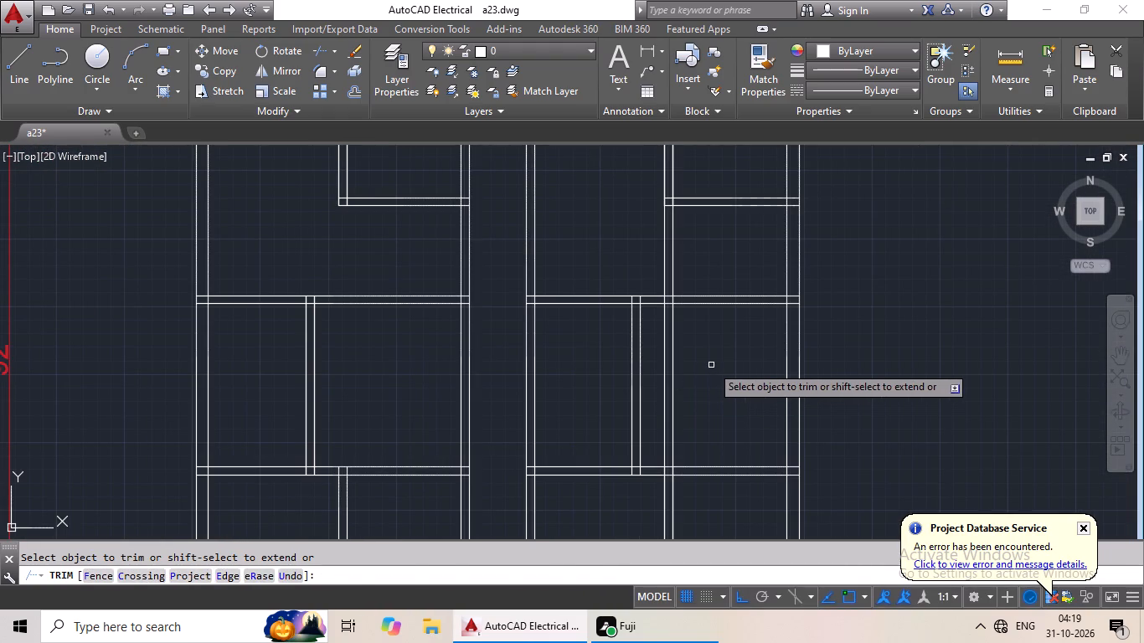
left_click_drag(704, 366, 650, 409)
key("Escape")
Delete the remaining upper portion of the new toilet wall lines from the right strip.
left_click_drag(703, 379, 657, 409)
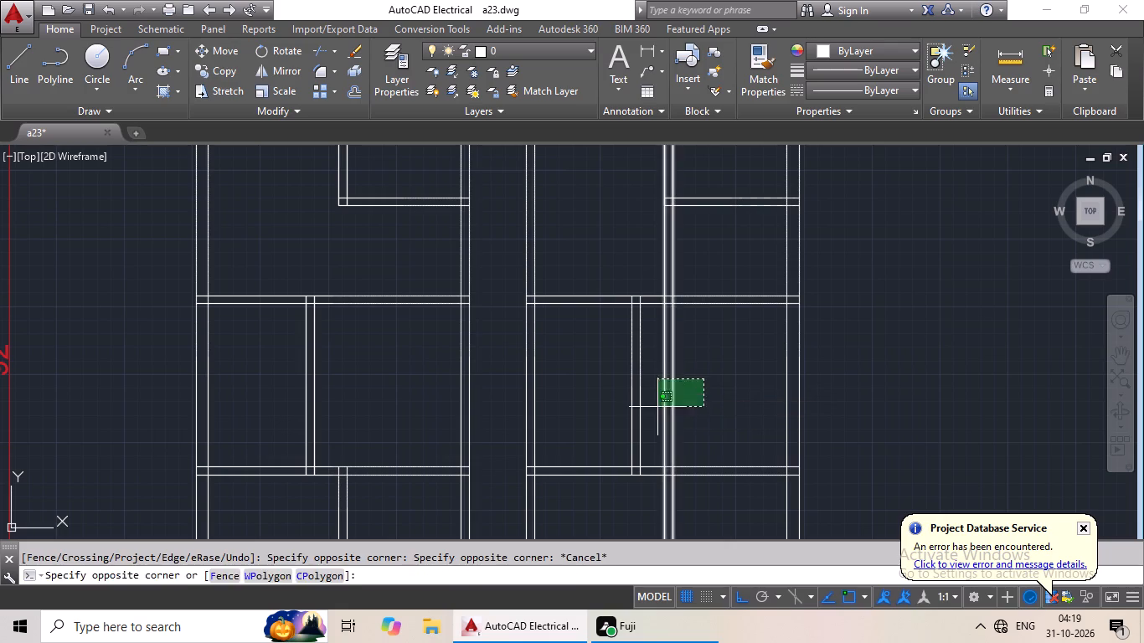
left_click_drag(657, 409, 655, 413)
key("Delete")
Trim the kitchen–bedroom partition lines out of the topmost unit's hall in the right strip.
scroll(719, 385, "down", 2)
middle_click_drag(733, 435, 733, 434)
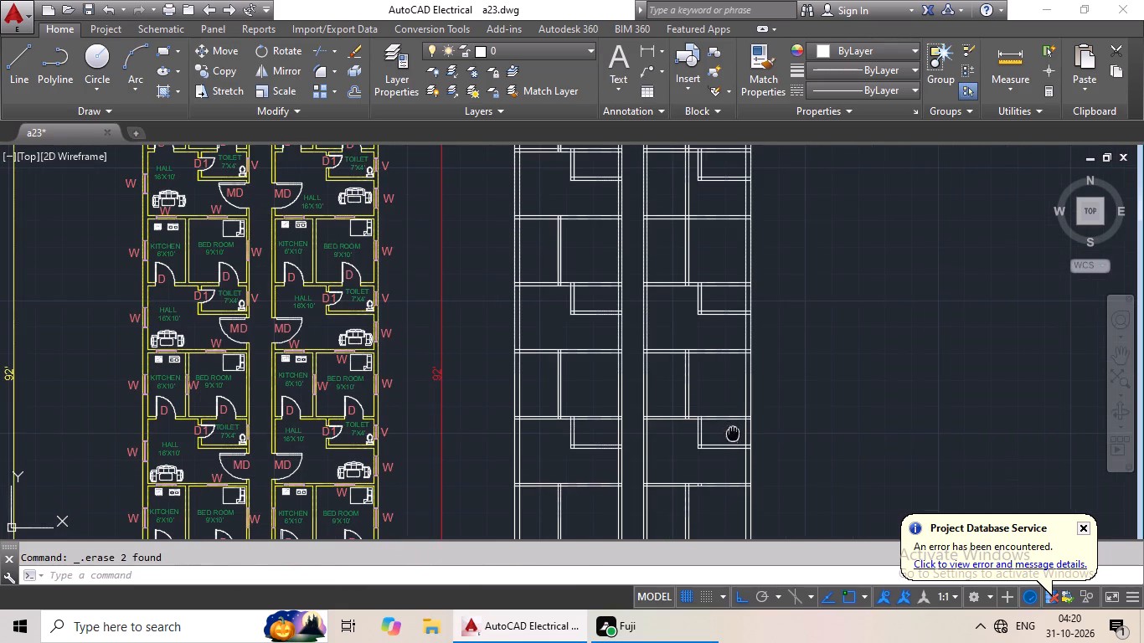
middle_click_drag(733, 434, 722, 404)
scroll(717, 399, "down", 1)
middle_click_drag(722, 395, 721, 392)
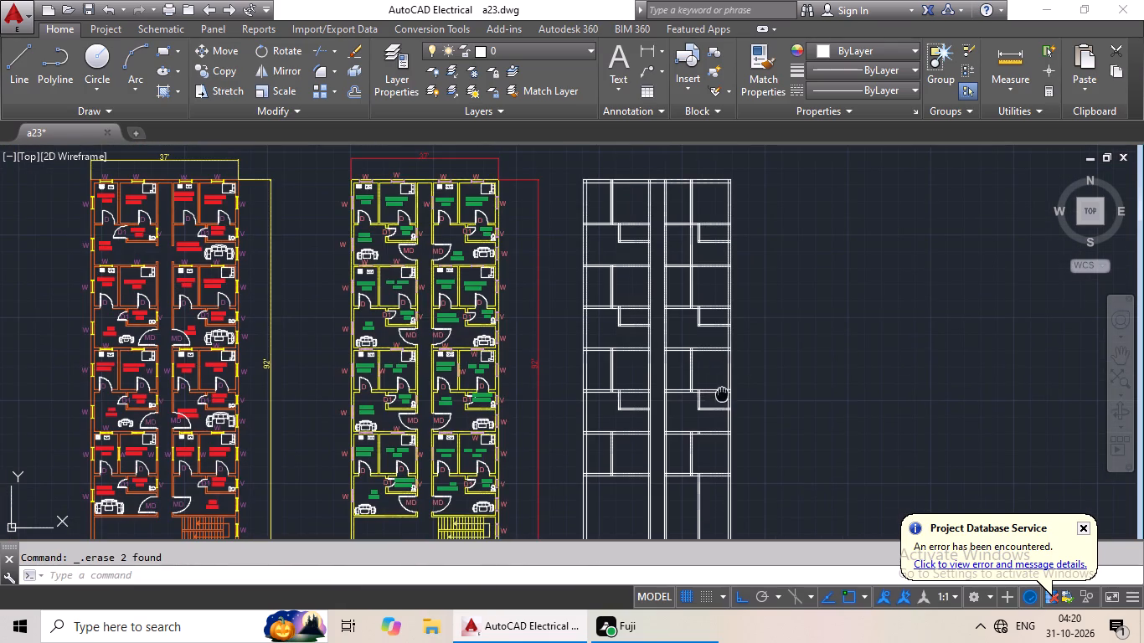
middle_click_drag(721, 392, 689, 329)
middle_click_drag(681, 378, 652, 471)
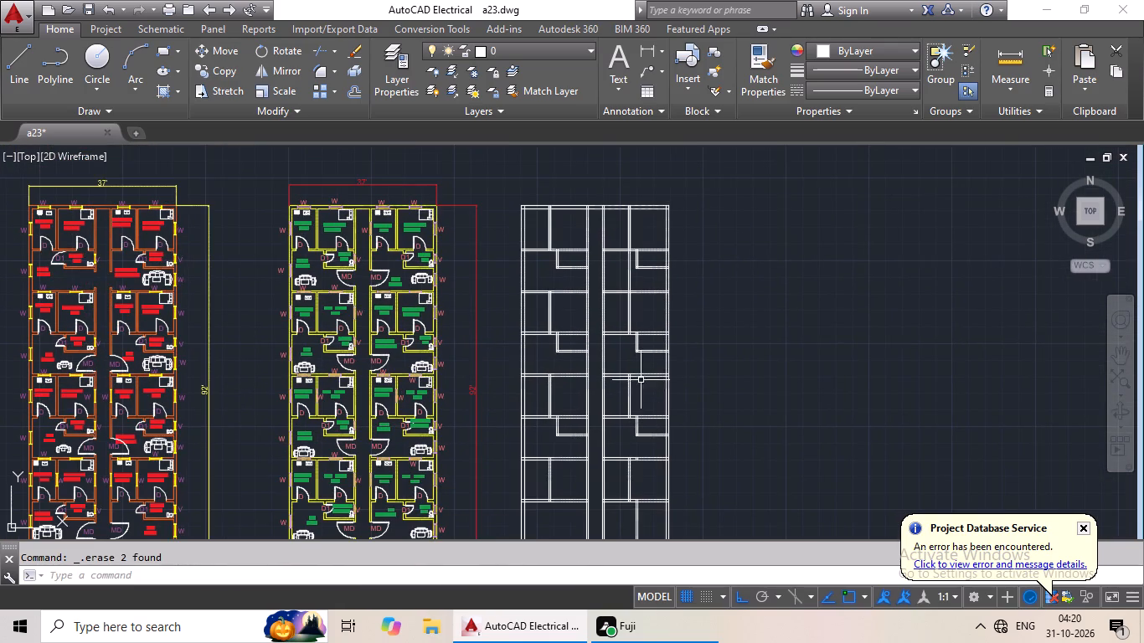
middle_click_drag(636, 374, 618, 421)
scroll(620, 415, "up", 2)
type("tr")
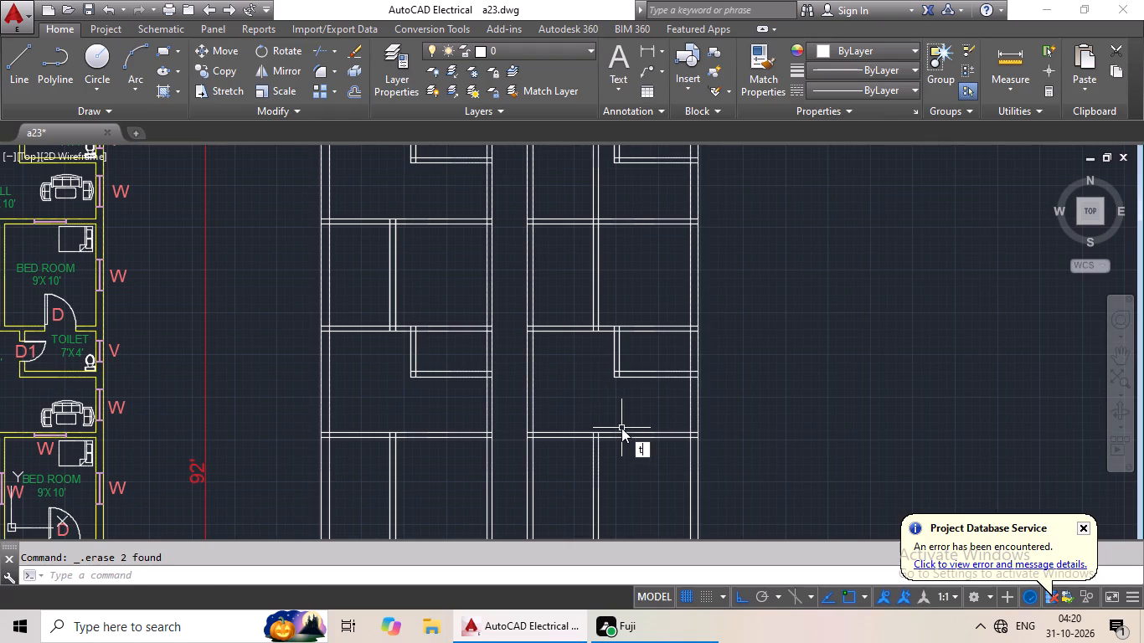
key("space")
key("space")
scroll(605, 255, "up", 1)
middle_click_drag(607, 270, 608, 428)
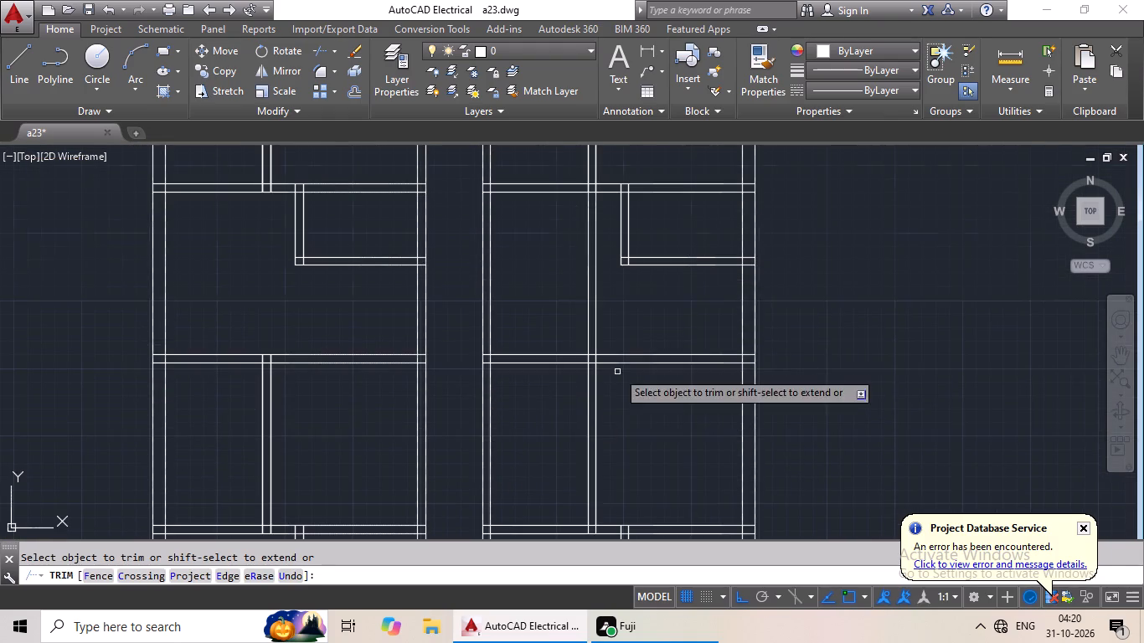
scroll(607, 303, "up", 3)
left_click_drag(634, 303, 424, 403)
left_click(451, 403)
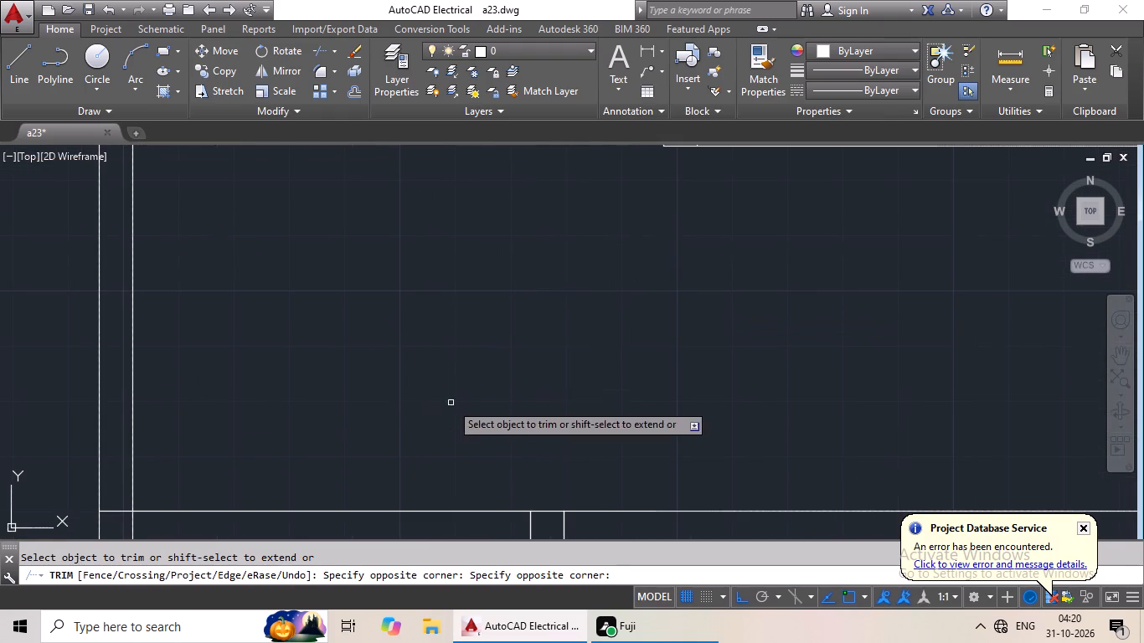
Offset the lower line of the bedroom–hall wall 4' downward into the right strip's lowest hall.
scroll(526, 386, "down", 4)
middle_click_drag(578, 435, 573, 332)
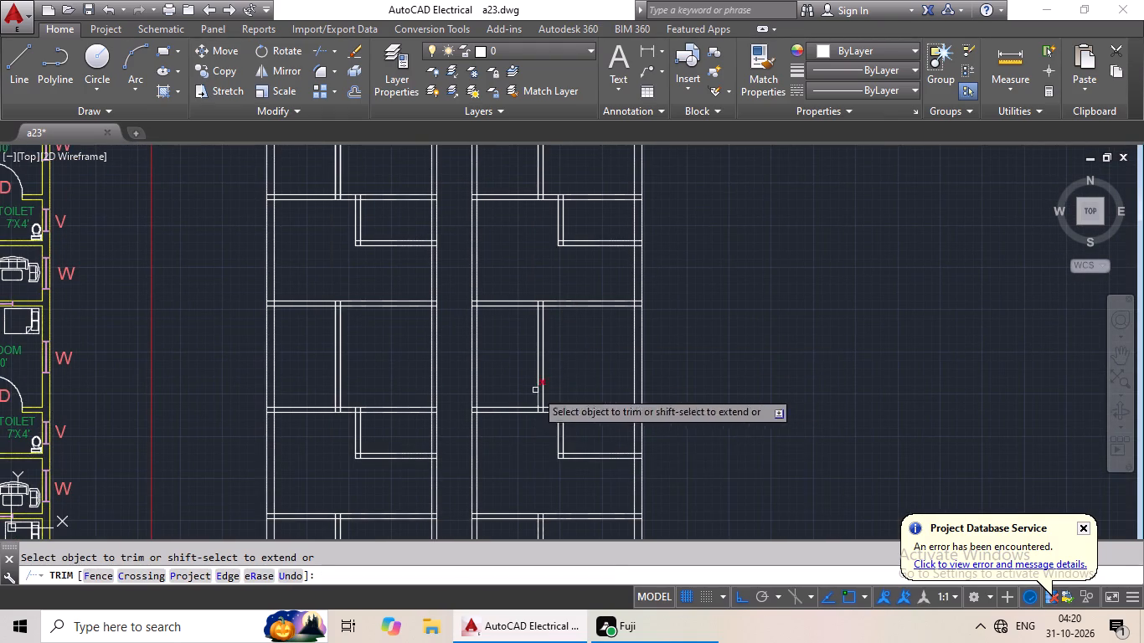
middle_click_drag(503, 456, 513, 269)
middle_click_drag(542, 407, 563, 239)
middle_click_drag(578, 352, 574, 329)
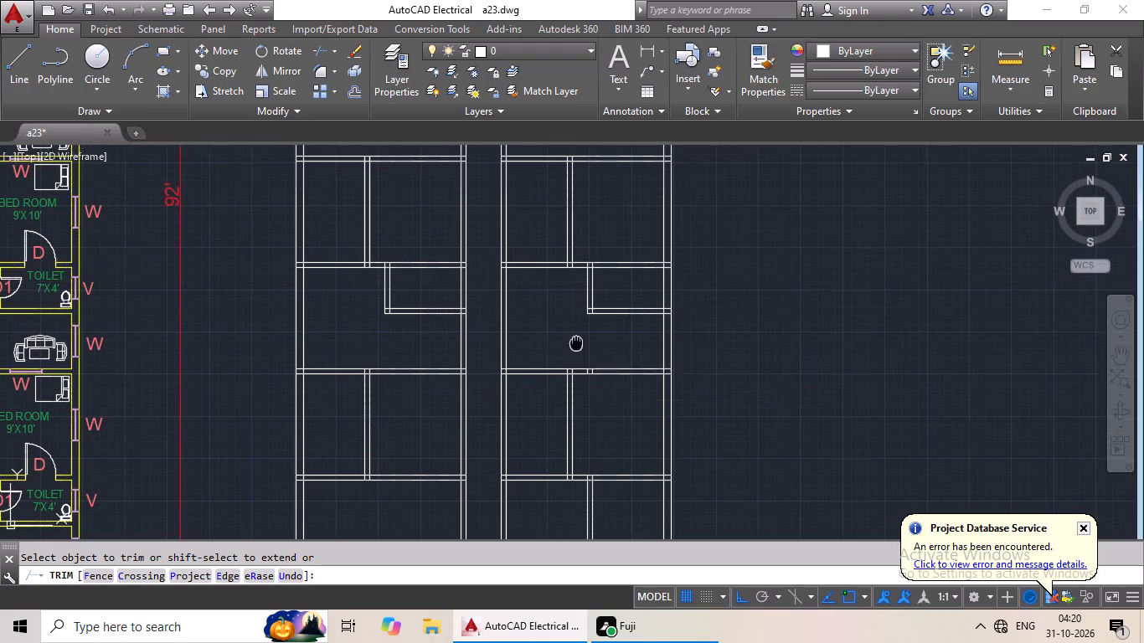
middle_click_drag(574, 329, 570, 287)
middle_click_drag(608, 370, 606, 309)
middle_click_drag(618, 360, 606, 314)
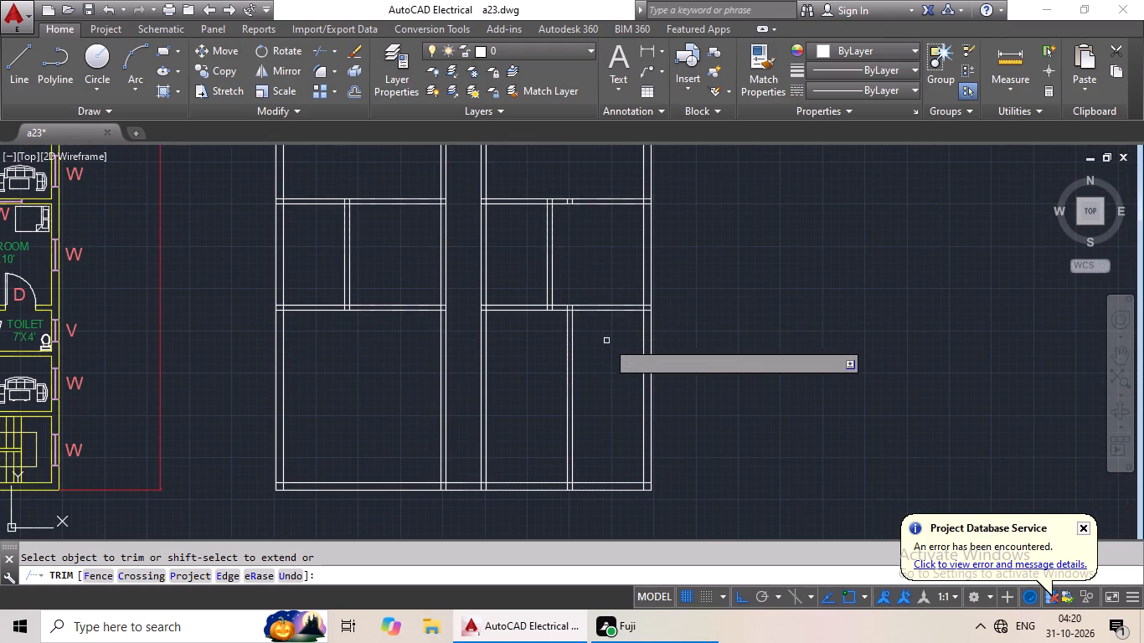
key("Escape")
key("Escape")
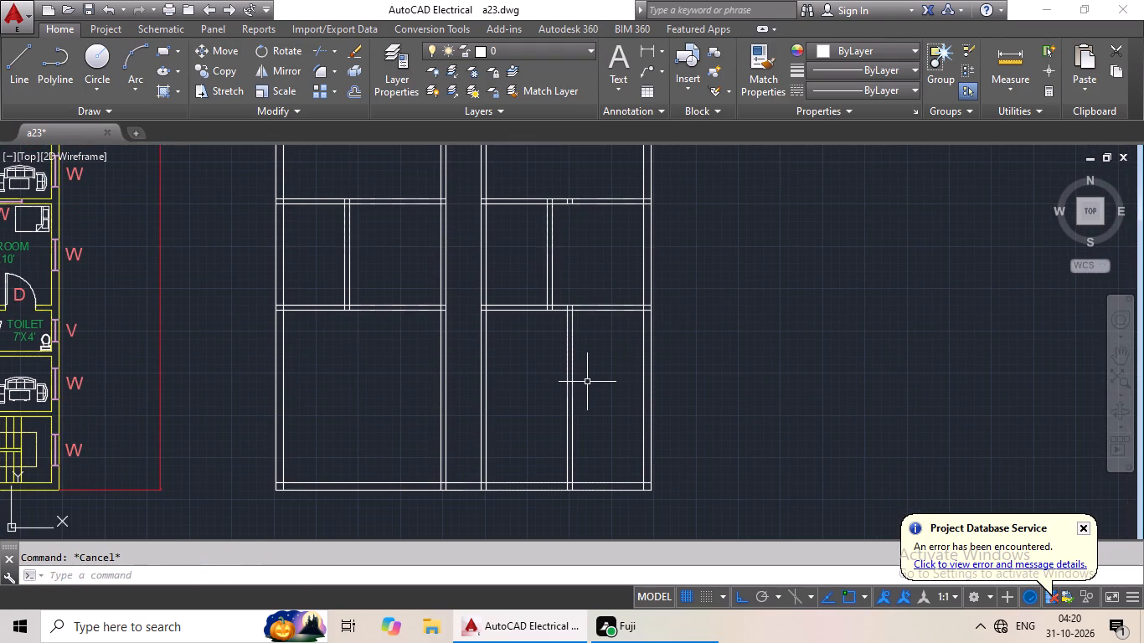
key("o")
key("Return")
type("4'")
key("Return")
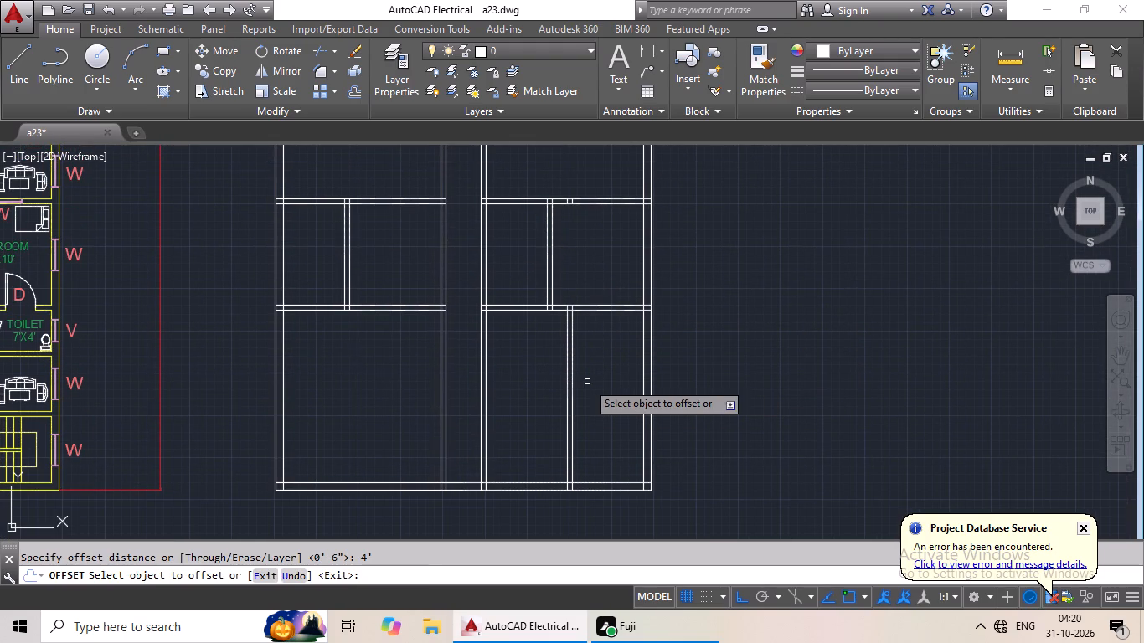
left_click_drag(596, 309, 596, 332)
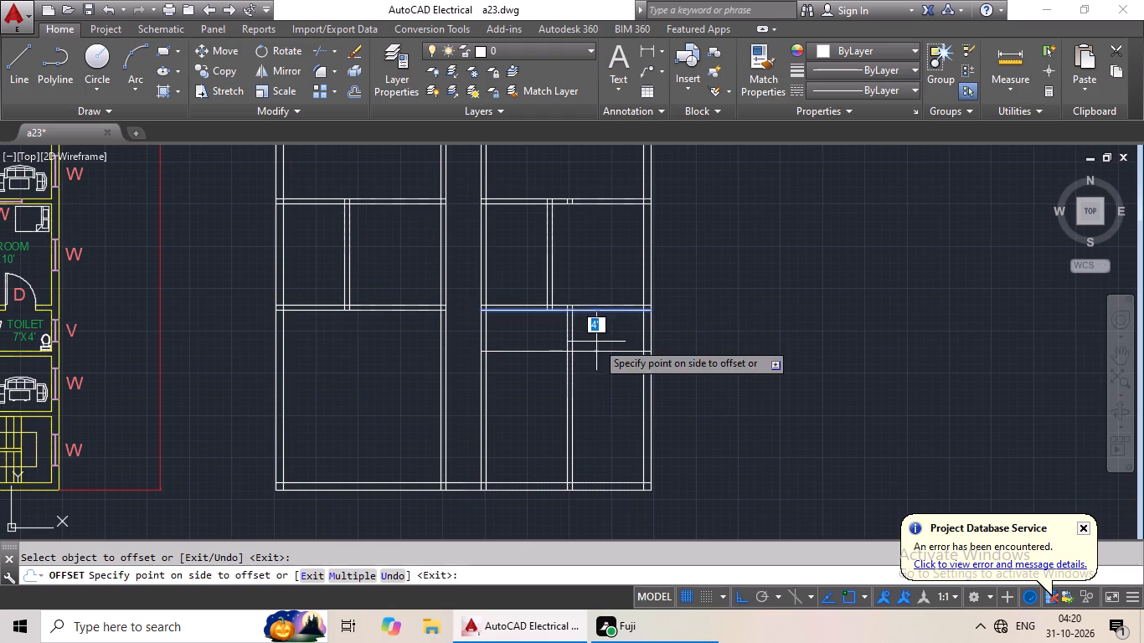
double_click(596, 342)
key("Escape")
Offset the new horizontal toilet line 6" downward to give the toilet's lower wall its thickness.
key("o")
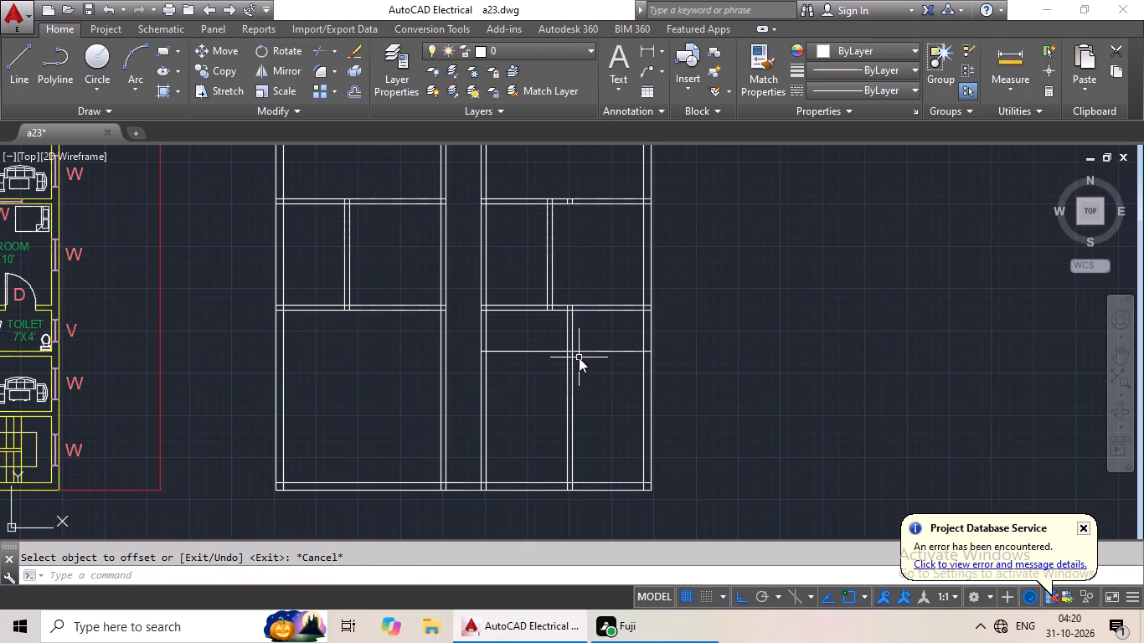
key("Return")
type("6\"")
key("Return")
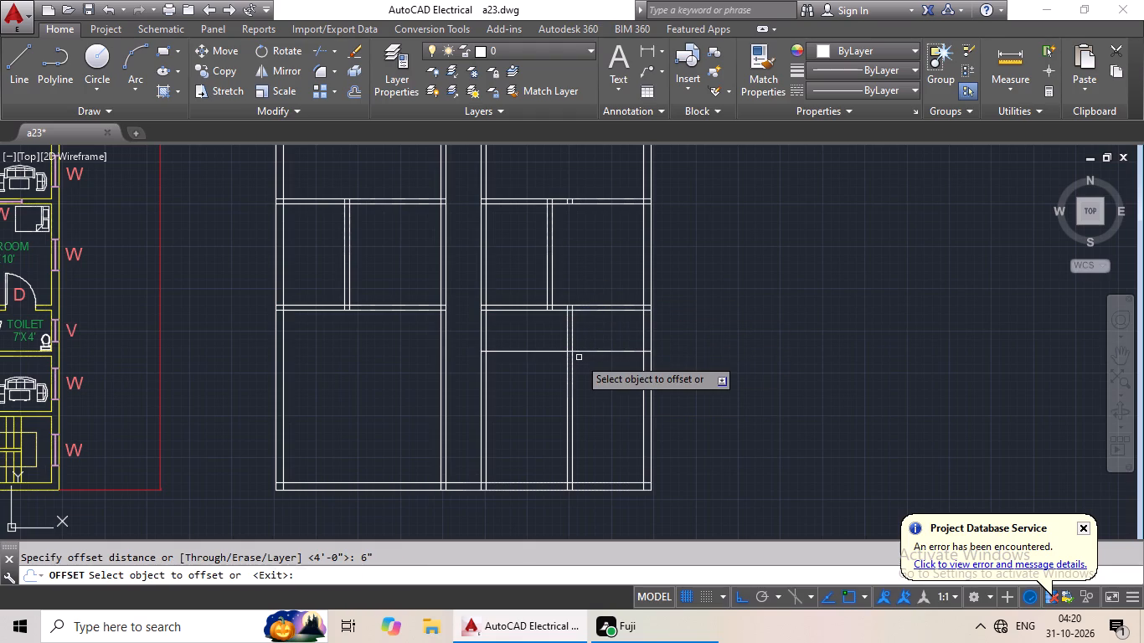
left_click_drag(600, 352, 605, 378)
left_click(613, 401)
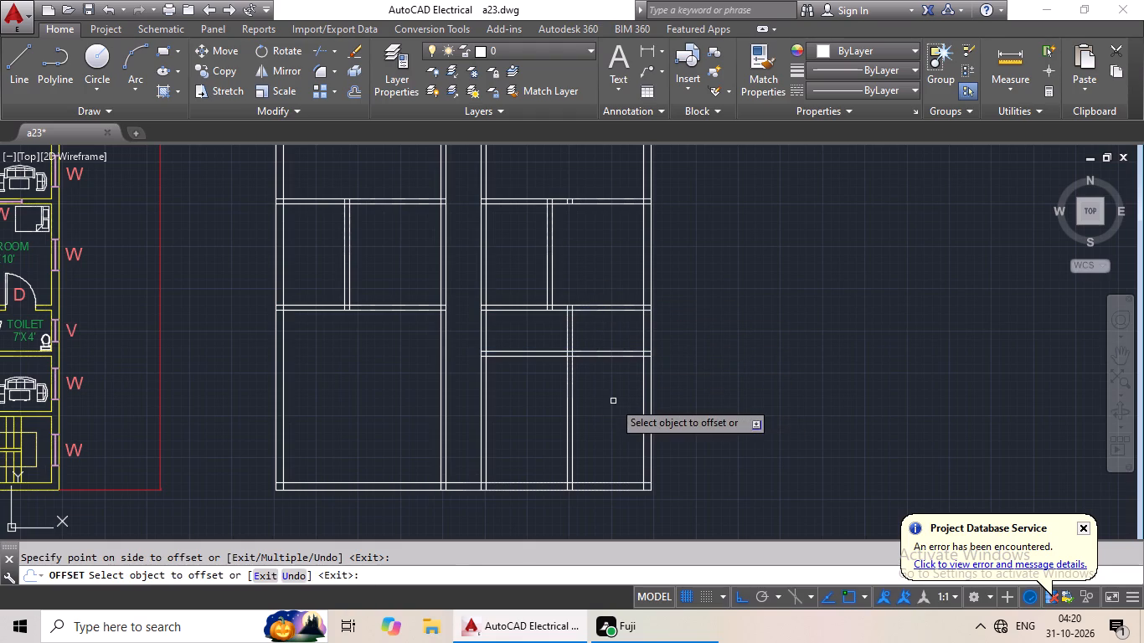
key("Escape")
key("Escape")
Trim the toilet wall lines extending across the right strip's lowest hall and below the toilet, leaving only the toilet enclosure.
type("tr")
key("space")
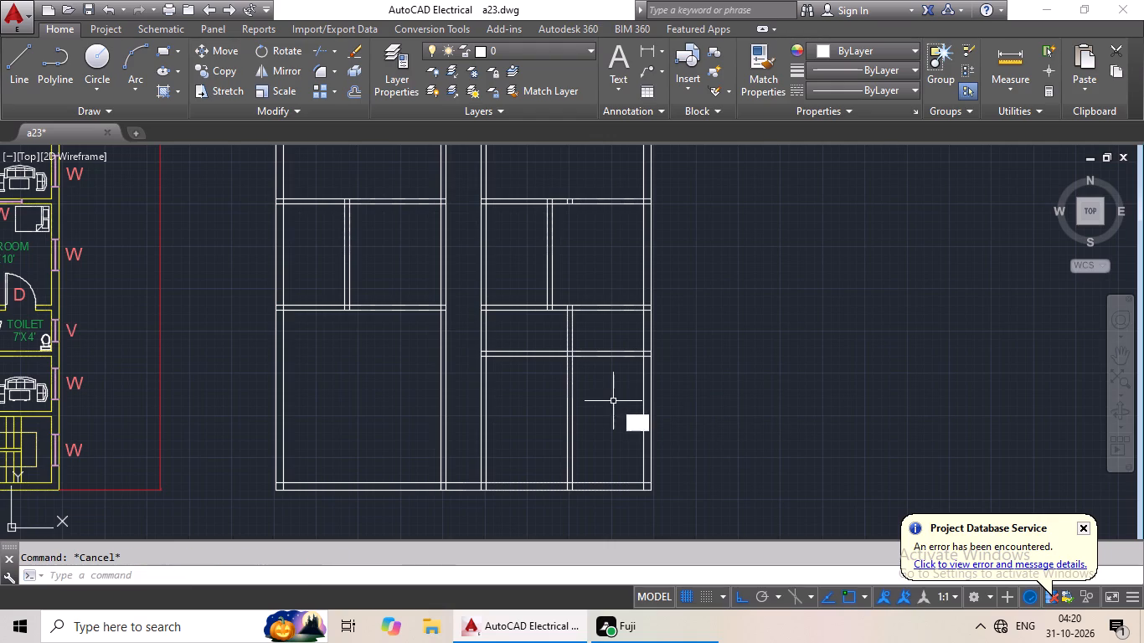
key("space")
scroll(528, 352, "up", 2)
left_click_drag(531, 306, 508, 409)
left_click_drag(508, 407, 515, 407)
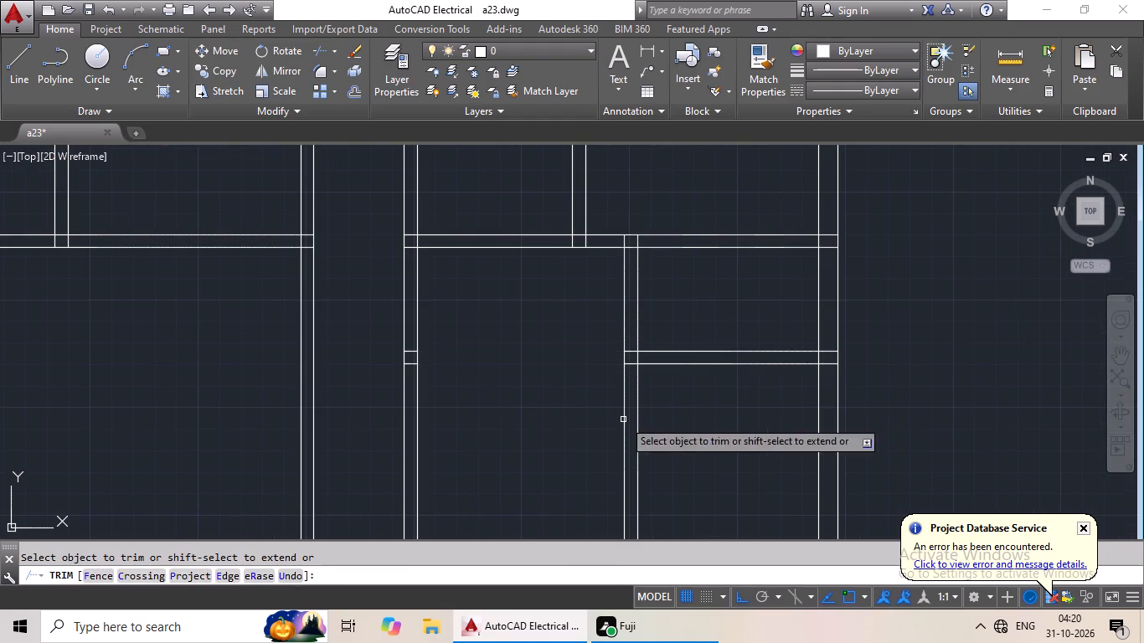
left_click_drag(672, 405, 558, 466)
left_click(558, 466)
scroll(621, 430, "down", 2)
middle_click_drag(597, 446, 588, 399)
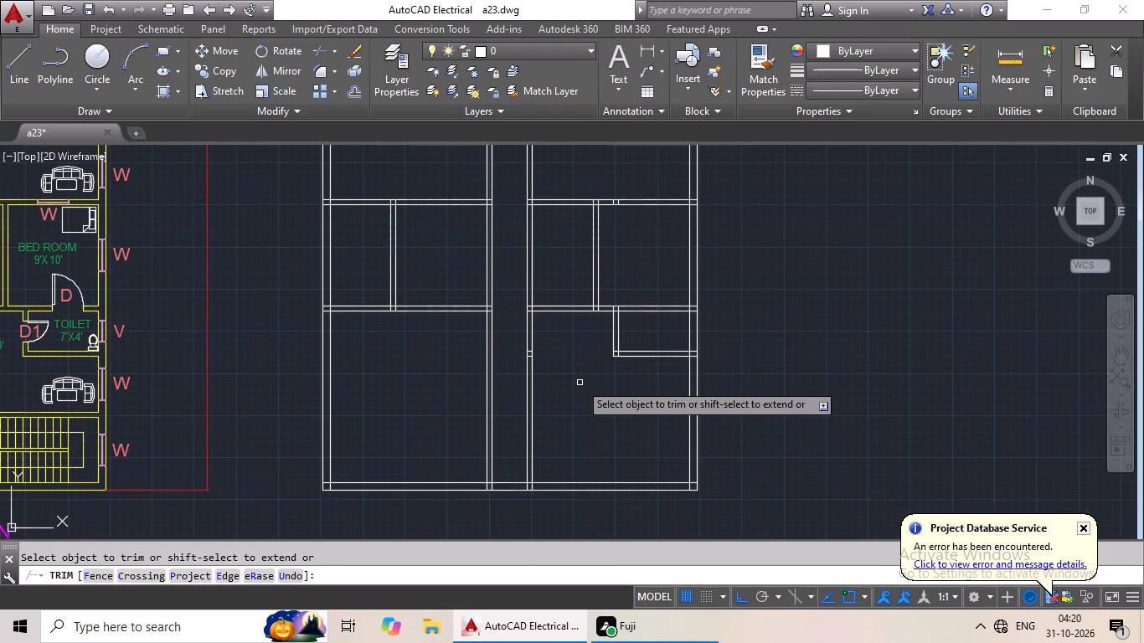
key("Escape")
key("Escape")
Offset the lower line of the bedroom–hall wall 10' downward to set the depth of the right strip's lowest hall.
key("o")
key("Return")
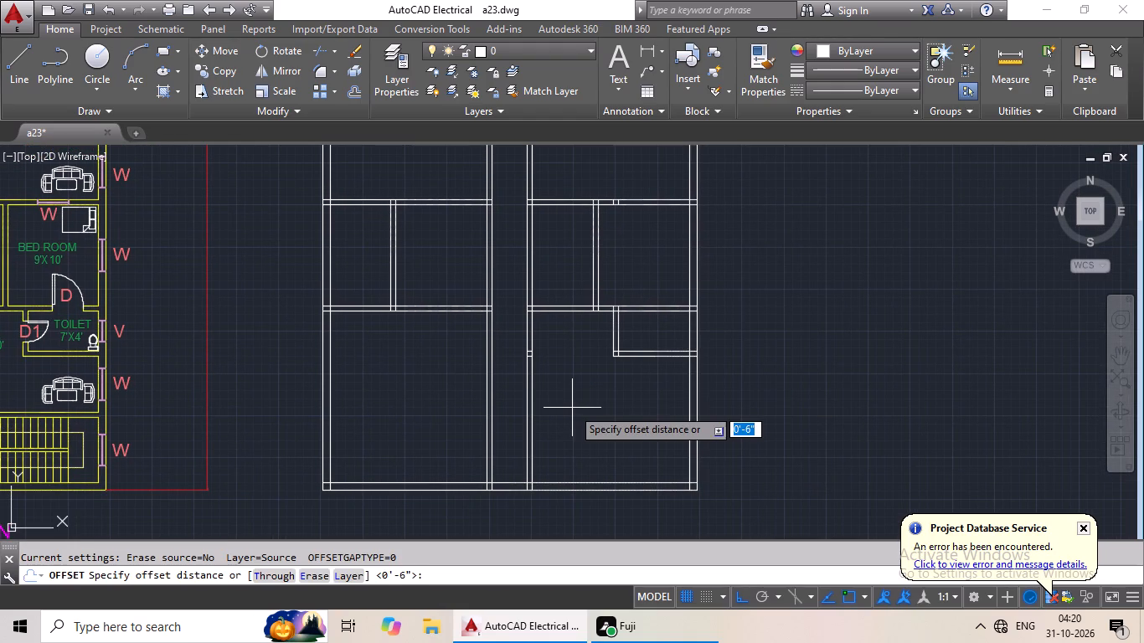
type("10'")
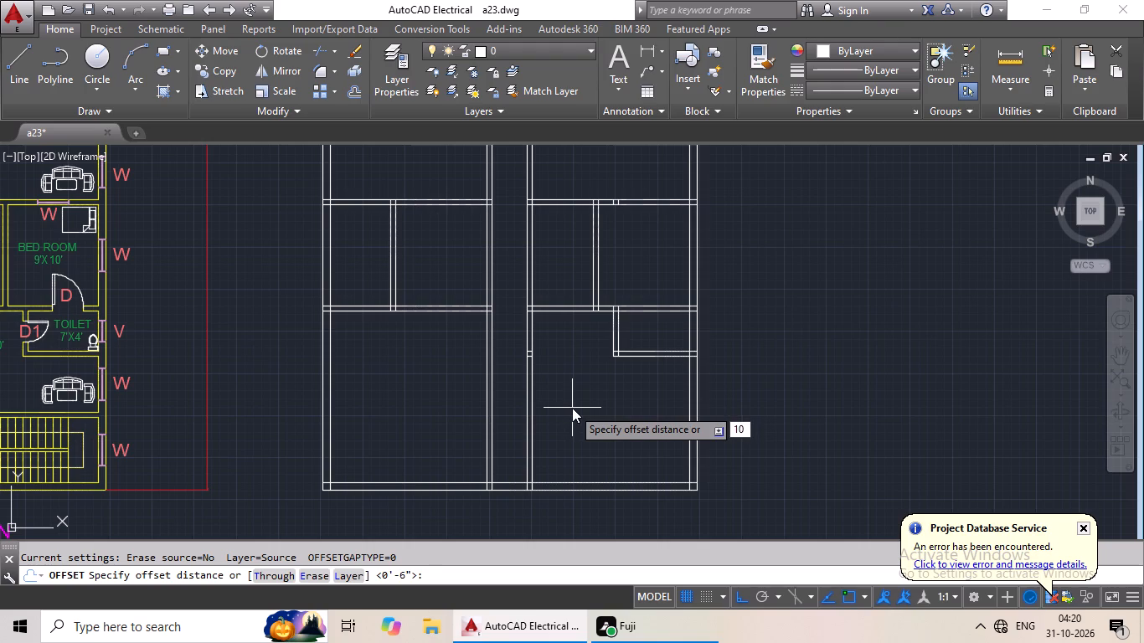
key("Return")
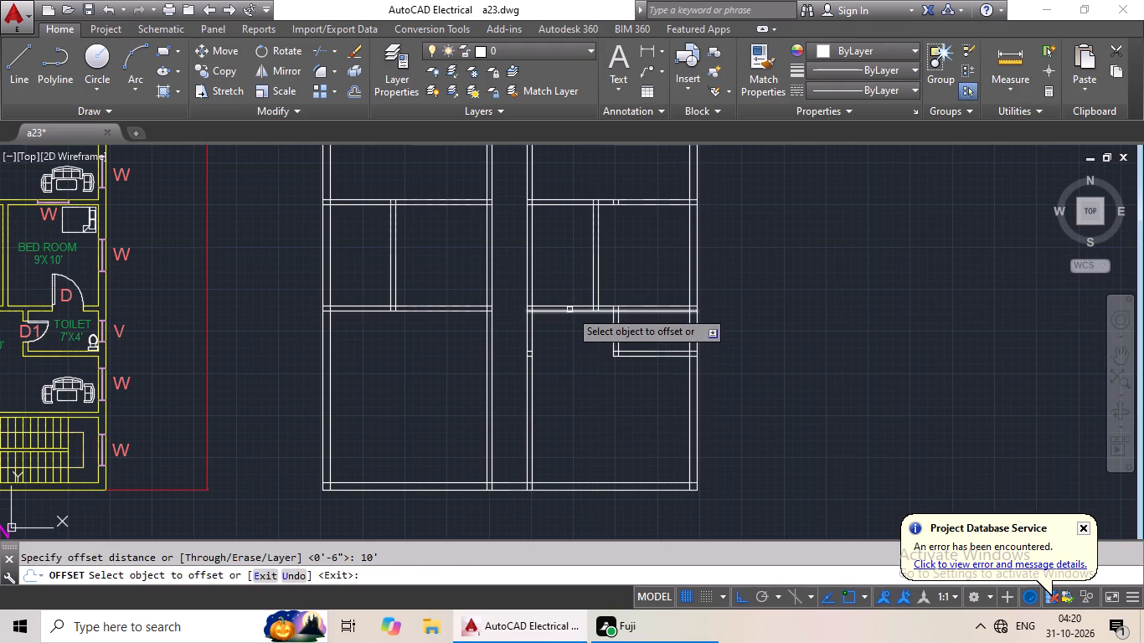
left_click_drag(569, 310, 569, 329)
left_click(571, 362)
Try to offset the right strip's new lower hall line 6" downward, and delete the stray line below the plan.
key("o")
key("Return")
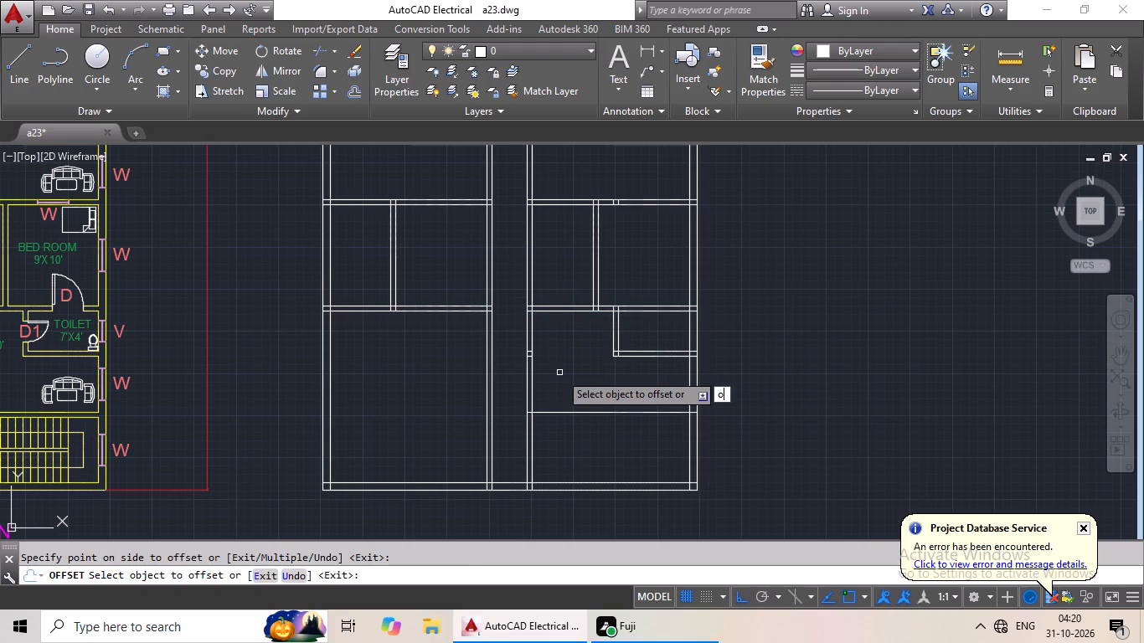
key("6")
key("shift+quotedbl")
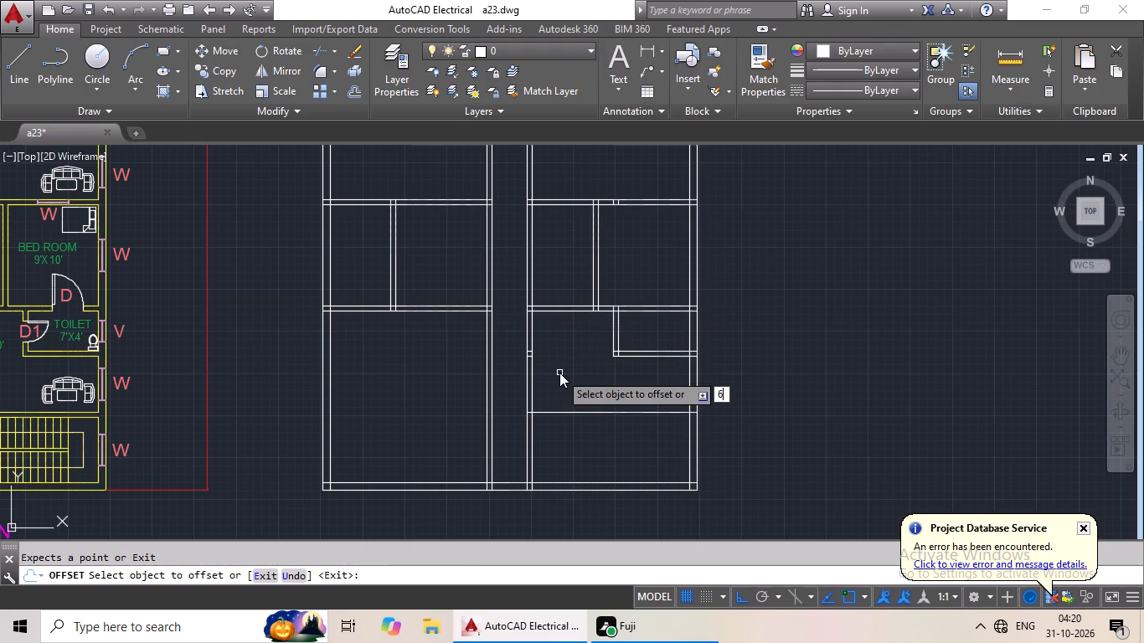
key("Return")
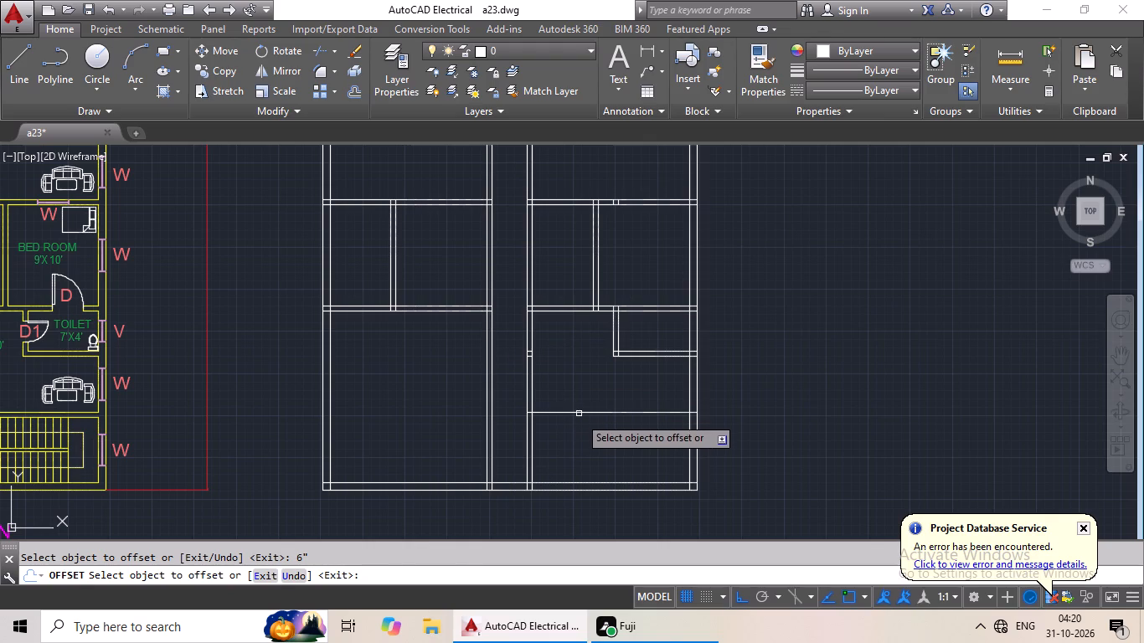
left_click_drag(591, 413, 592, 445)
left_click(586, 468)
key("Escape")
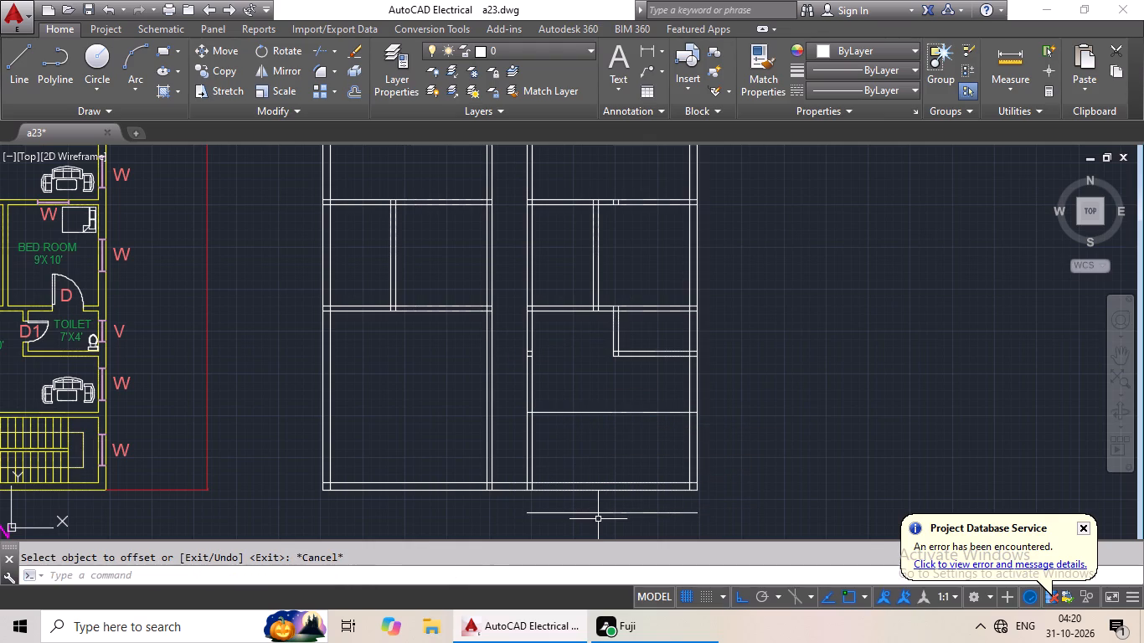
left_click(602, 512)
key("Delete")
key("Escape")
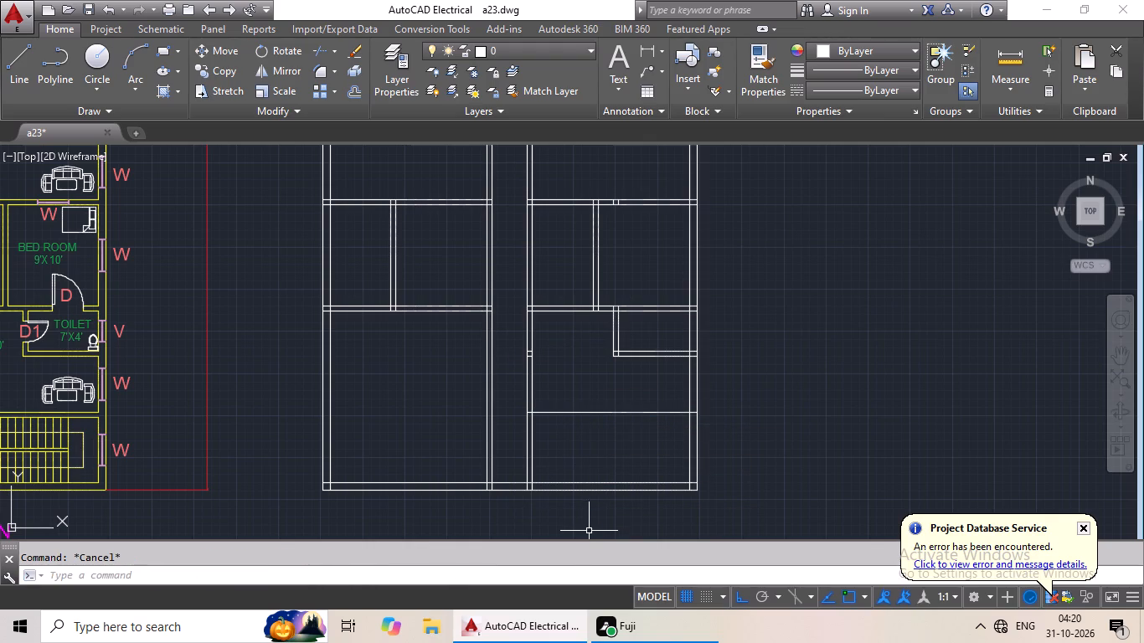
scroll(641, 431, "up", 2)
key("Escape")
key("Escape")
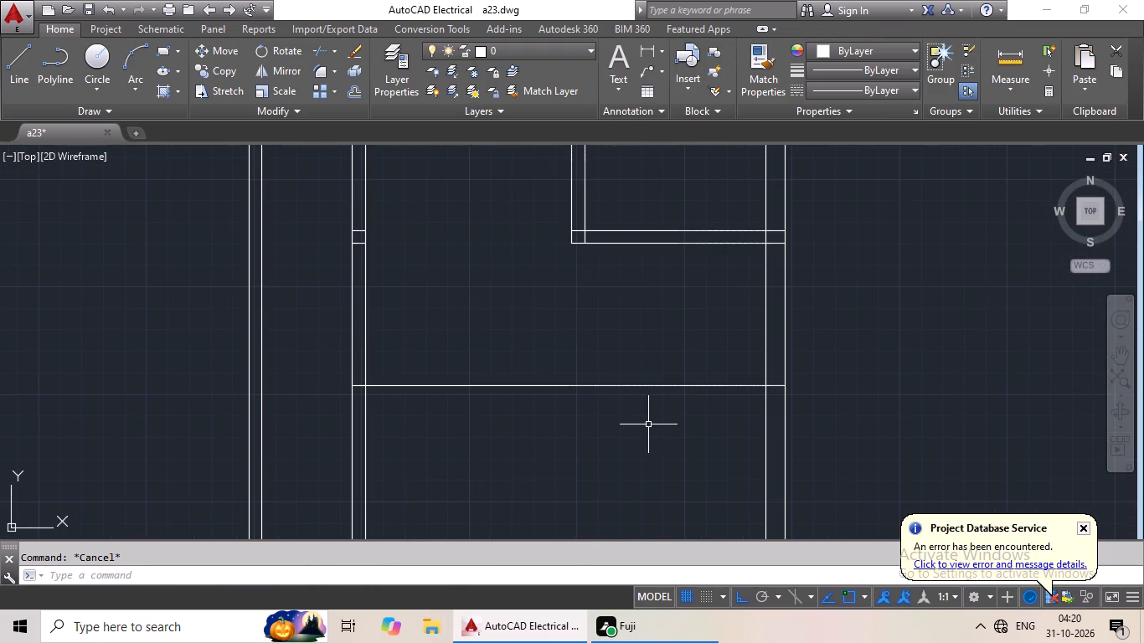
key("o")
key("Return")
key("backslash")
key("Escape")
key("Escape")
Offset the right strip's lower hall line 6" downward to form the hall's bottom wall.
key("o")
key("Return")
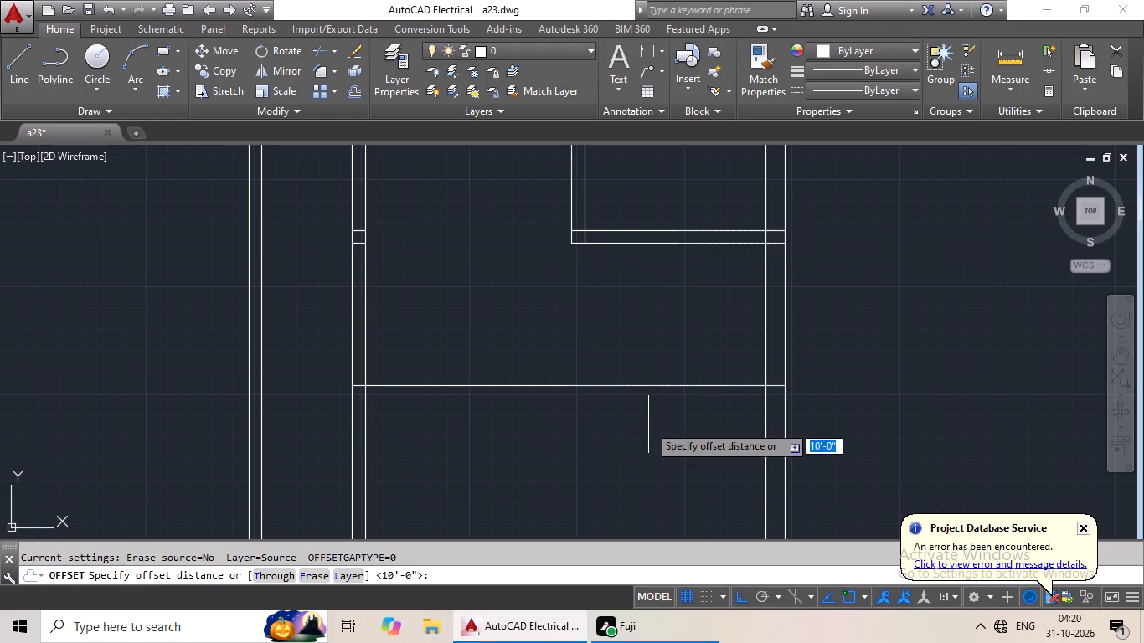
type("6\"")
key("Return")
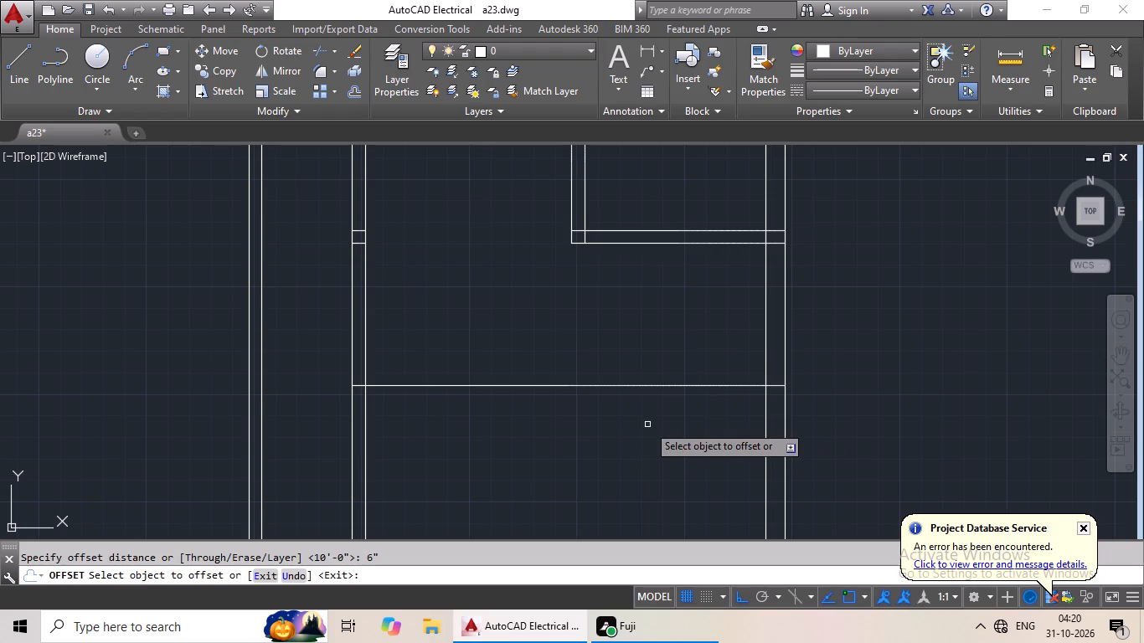
left_click_drag(683, 384, 681, 434)
left_click(679, 456)
scroll(537, 172, "down", 3)
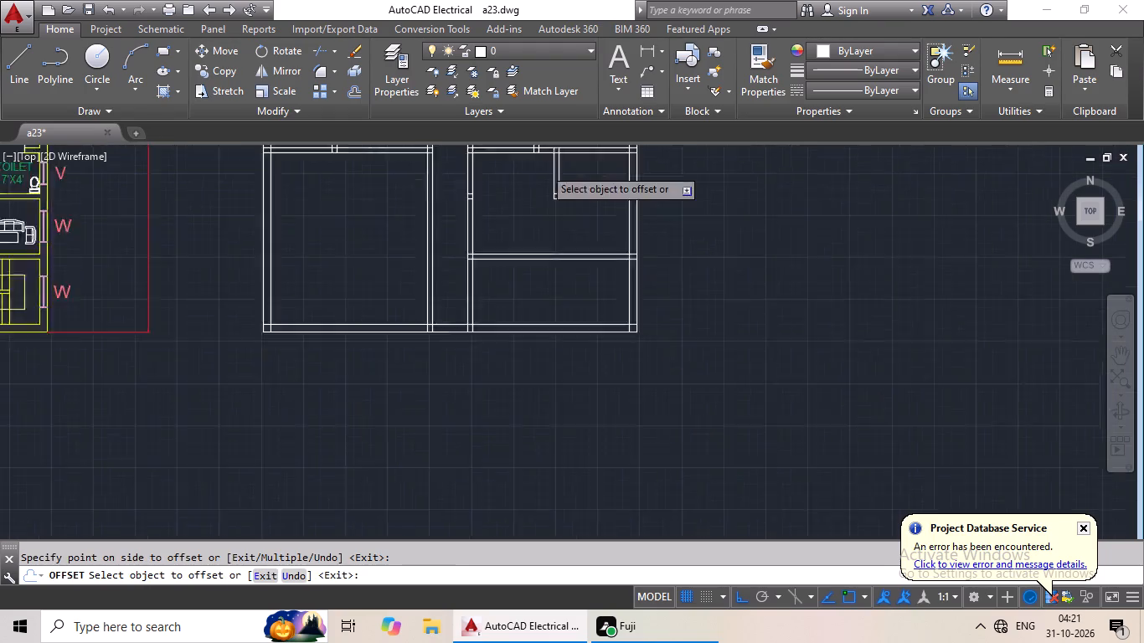
middle_click_drag(523, 246, 523, 316)
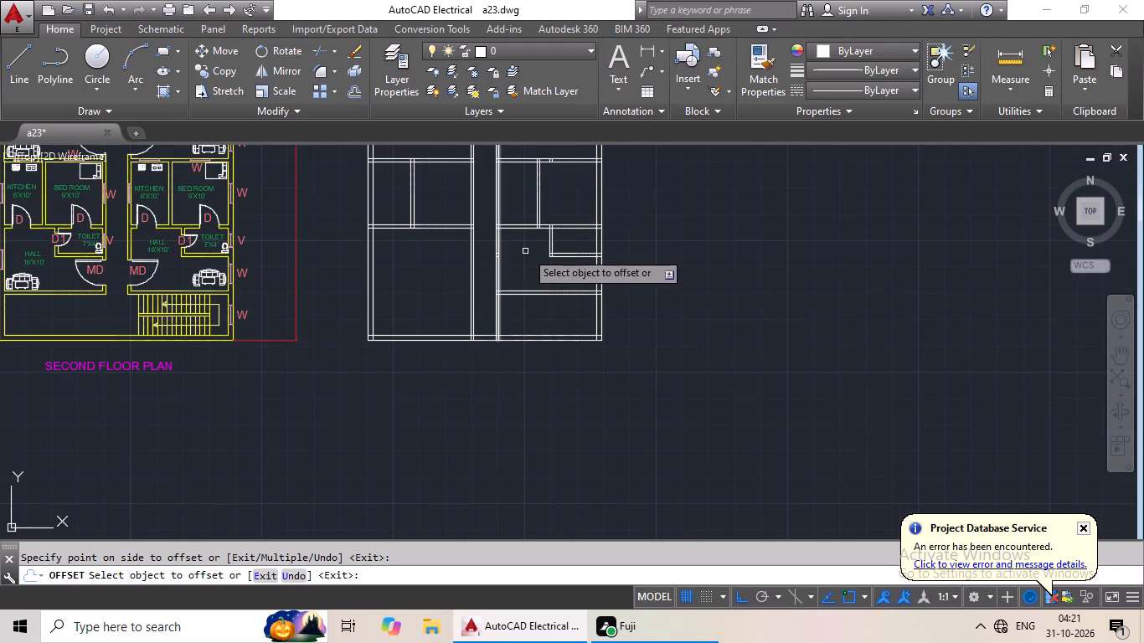
middle_click_drag(495, 268, 516, 340)
key("Escape")
key("Escape")
Offset the lower line of the left strip's lowest bedroom wall 10' downward to set the hall depth.
key("o")
key("Return")
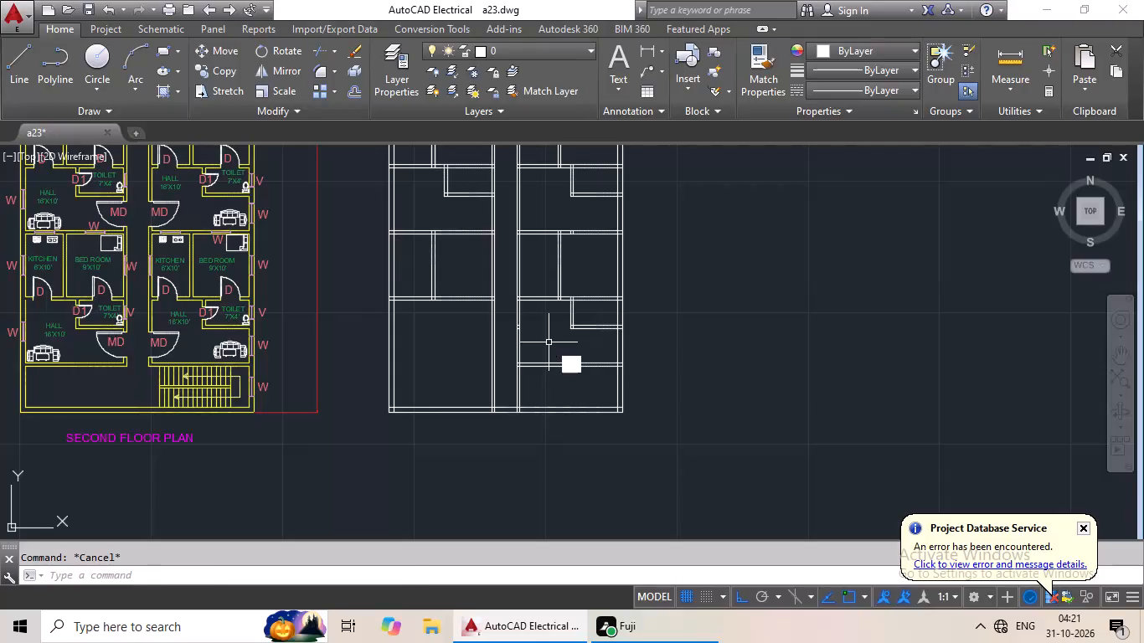
type("10'")
key("Return")
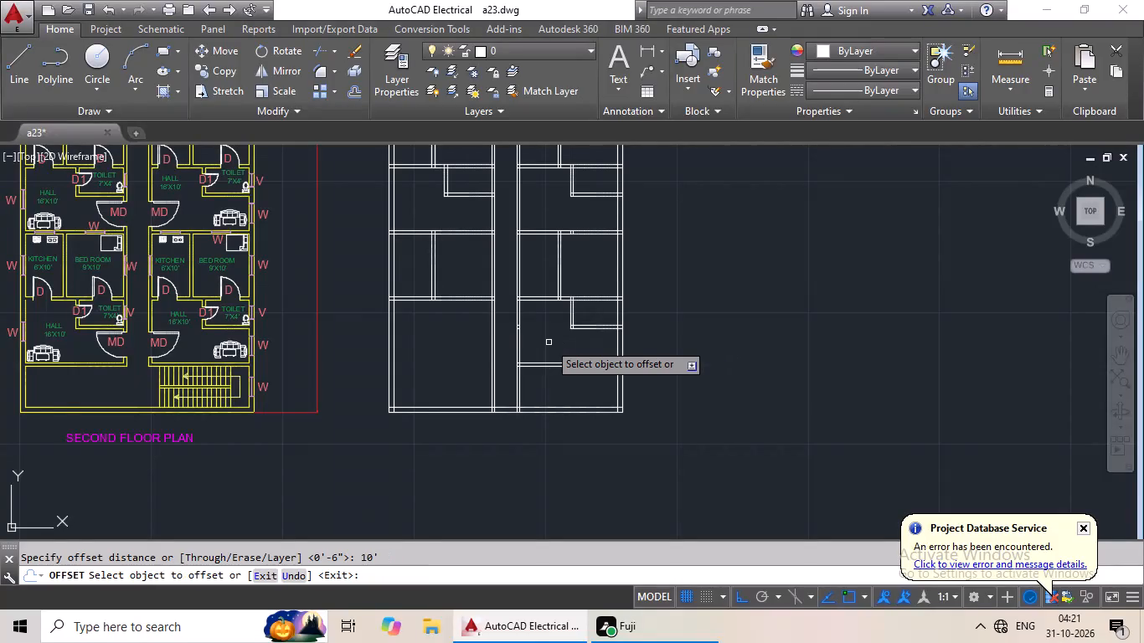
left_click_drag(458, 300, 456, 324)
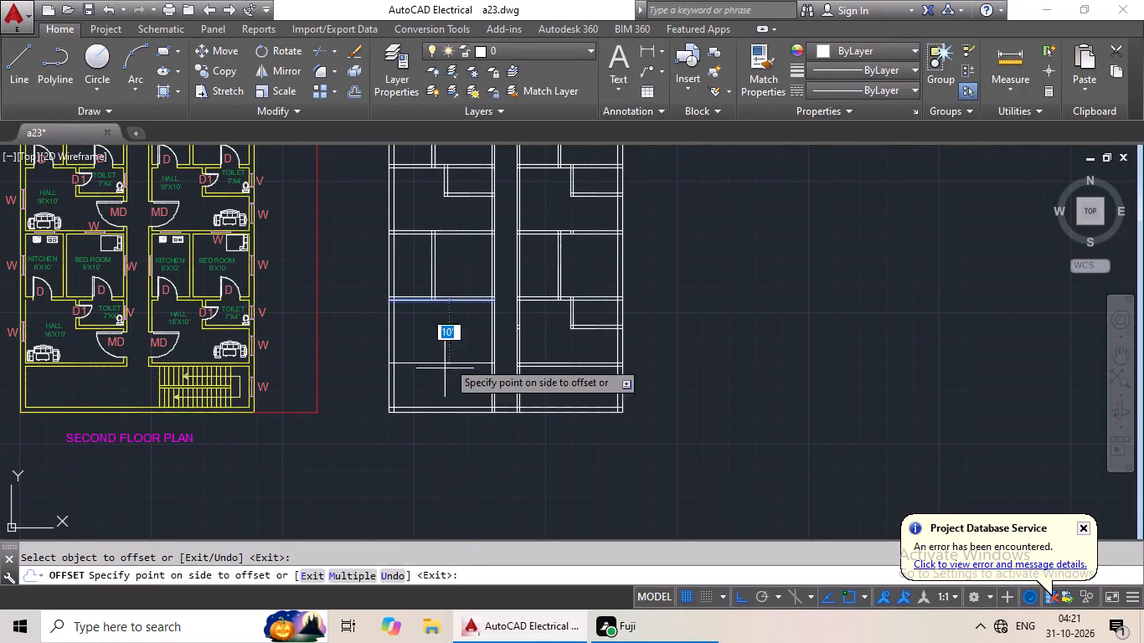
left_click(444, 372)
key("Escape")
key("Escape")
key("Escape")
Offset the left strip's new lower hall line 6" downward to form the hall's bottom wall.
key("o")
key("Return")
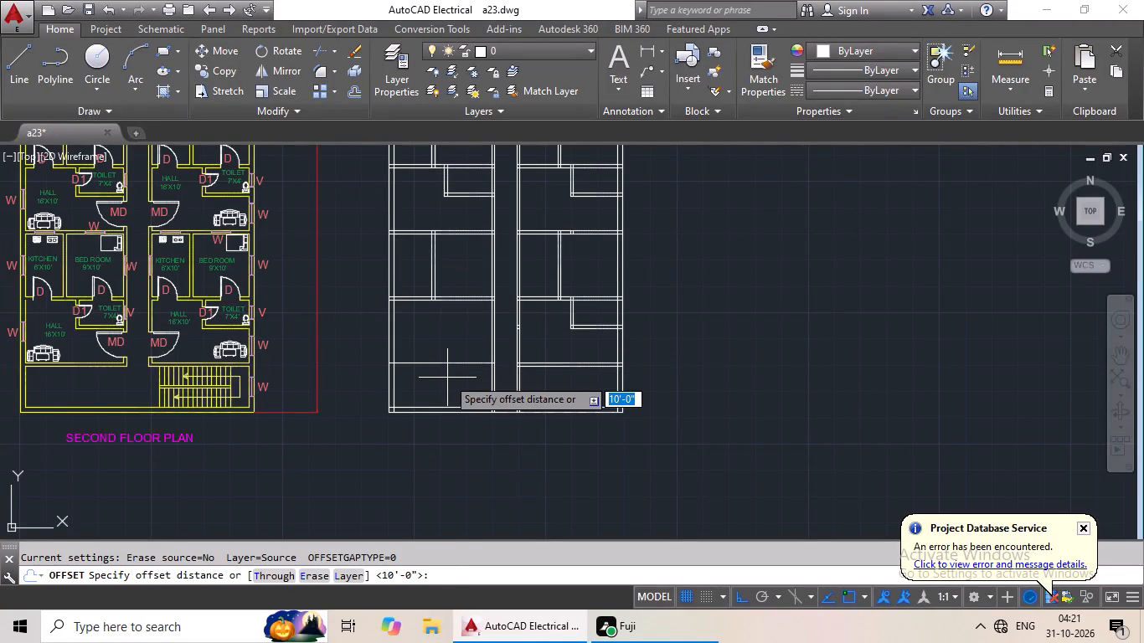
key("6")
key("shift+quotedbl")
key("Return")
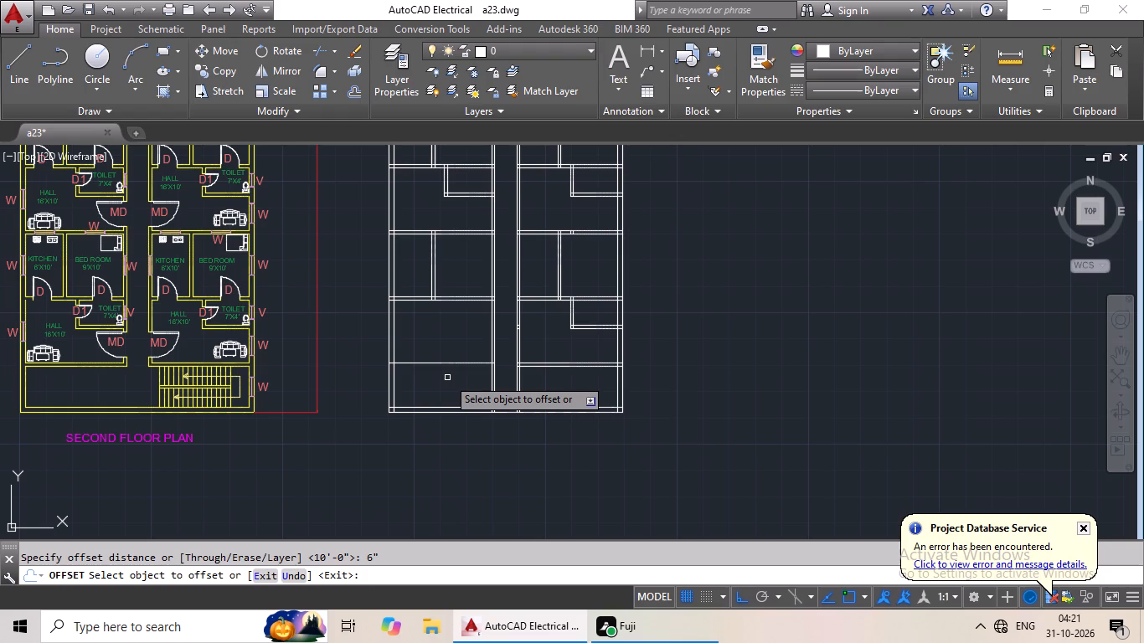
left_click_drag(470, 362, 466, 384)
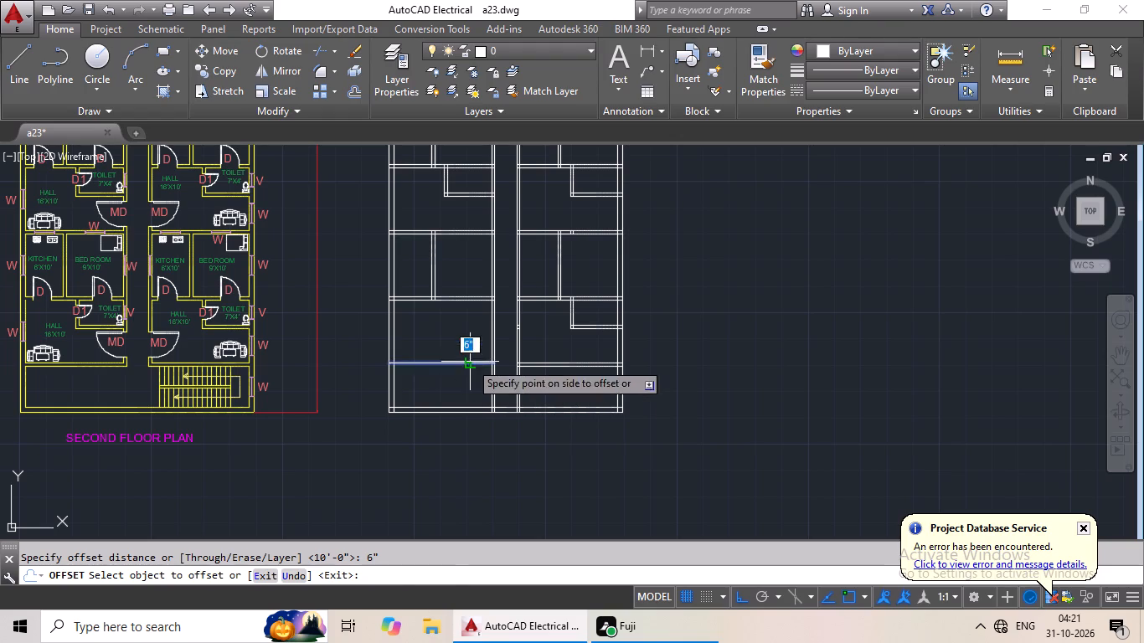
left_click(466, 399)
scroll(476, 342, "up", 1)
key("Escape")
Offset the inner line of the left strip's corridor-side wall 7' into the lowest hall to set the toilet width.
scroll(472, 331, "up", 2)
middle_click_drag(472, 331, 472, 404)
scroll(479, 390, "down", 1)
key("Escape")
key("Escape")
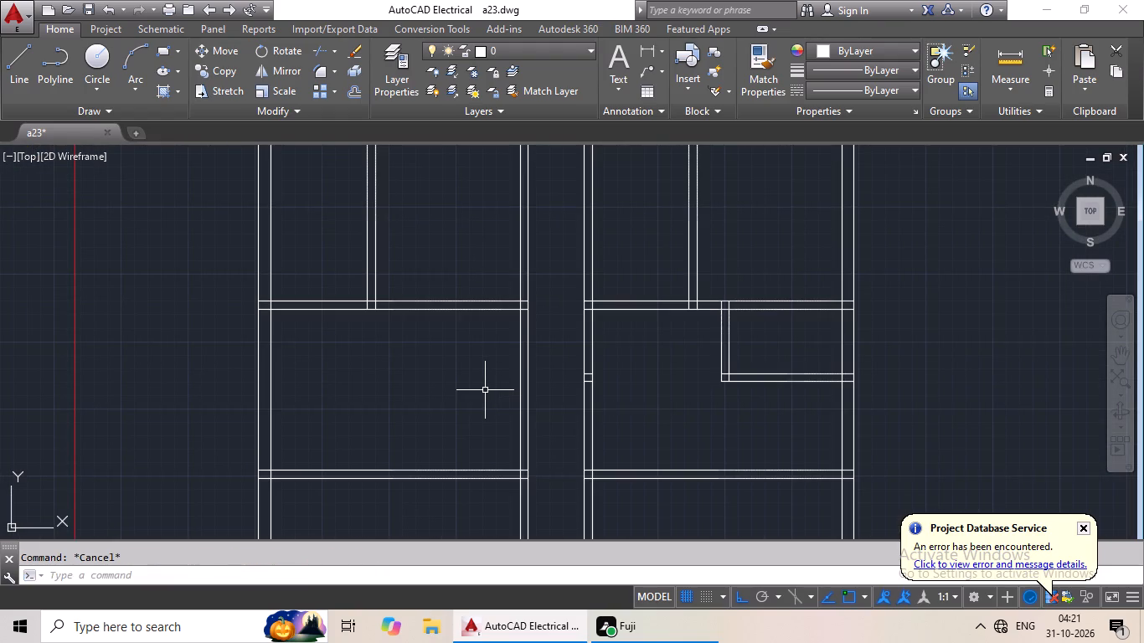
key("o")
key("Return")
type("7'")
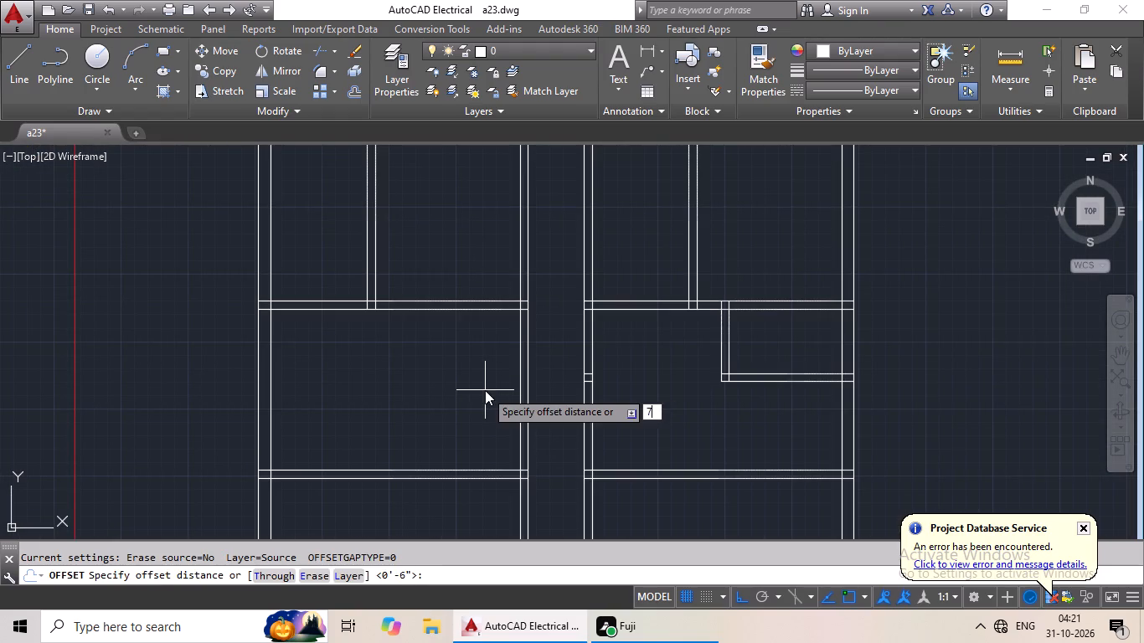
key("Return")
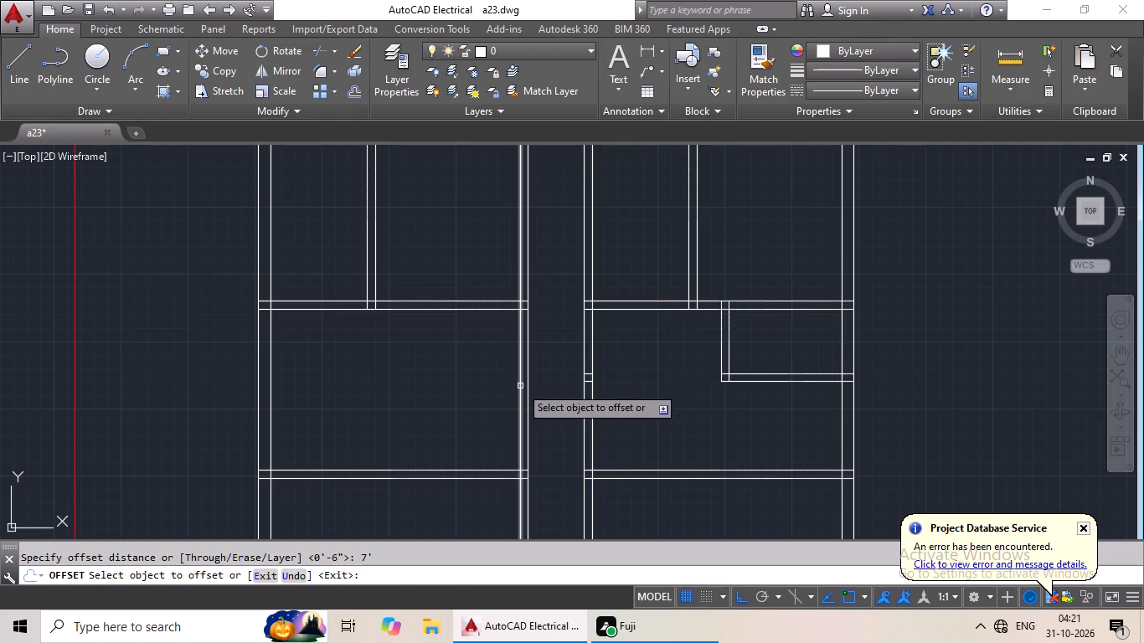
left_click_drag(520, 386, 498, 398)
left_click(451, 407)
key("Escape")
key("Escape")
key("Escape")
Offset the new vertical toilet line 6" away from the corridor to form the left strip's toilet side wall.
key("o")
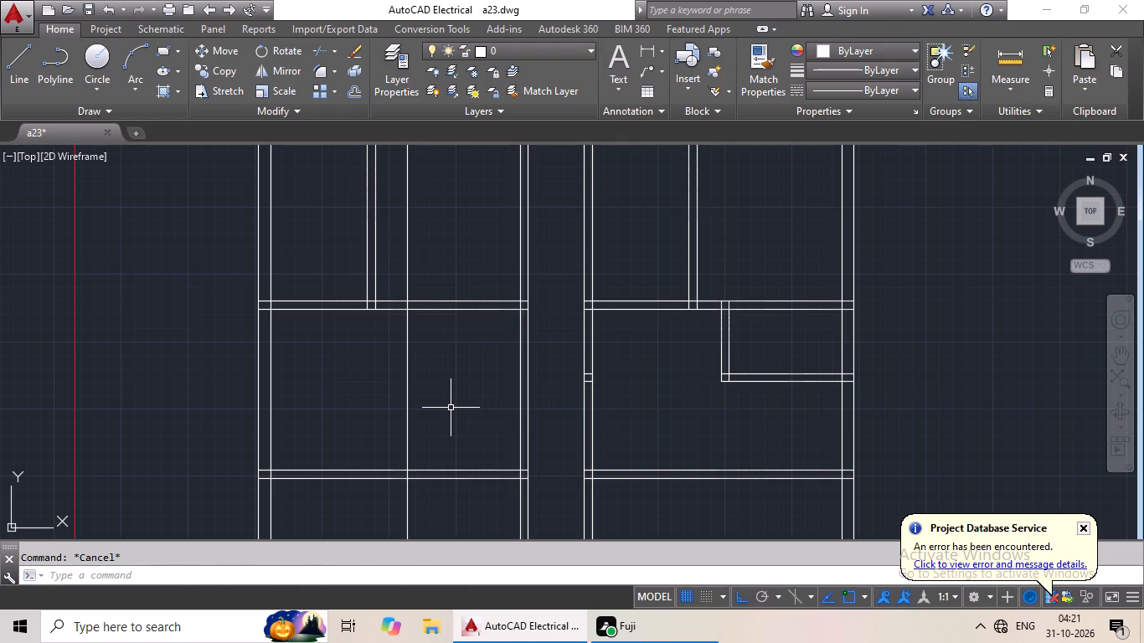
key("Return")
type("6\"")
key("Return")
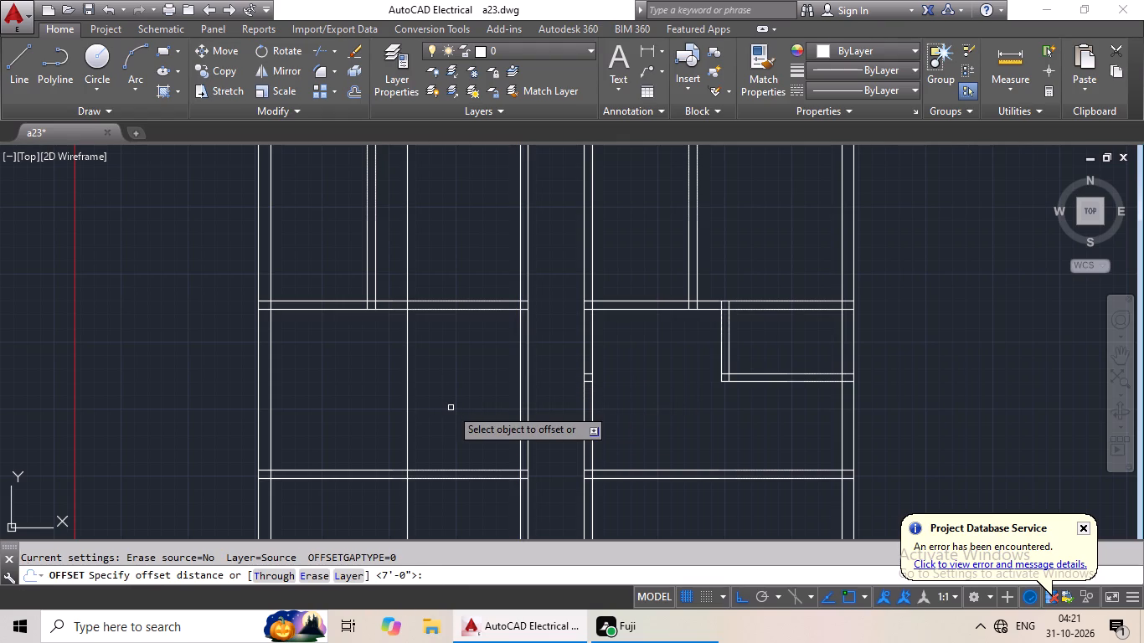
left_click(405, 416)
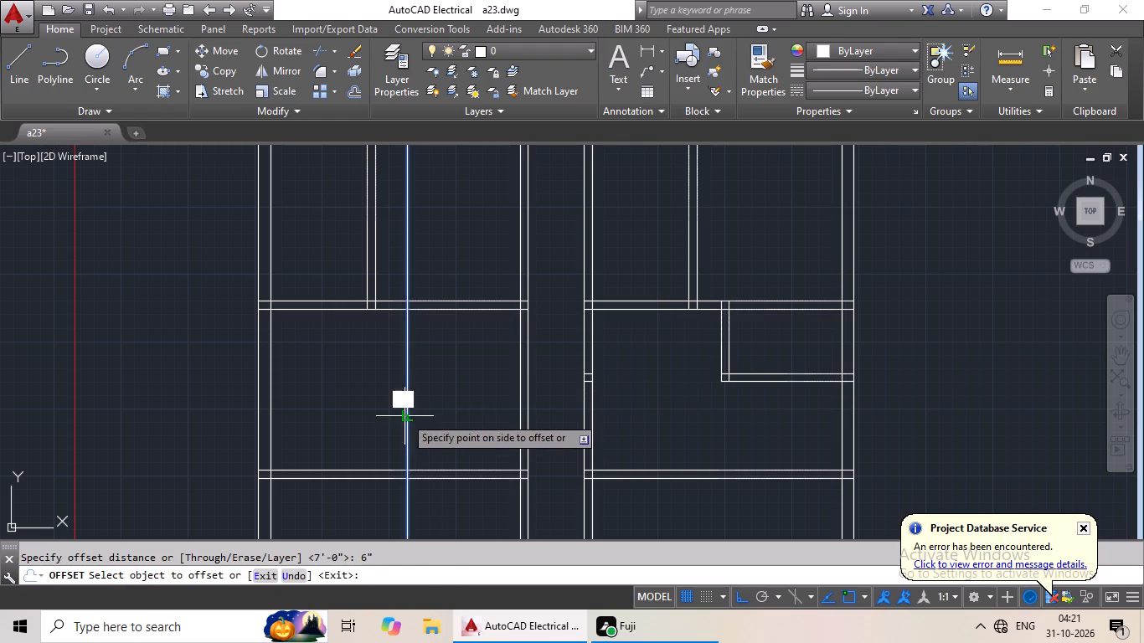
left_click(351, 423)
key("Escape")
key("Escape")
key("Escape")
key("Escape")
Offset the lower line of the left strip's lowest bedroom wall 4' downward to set the toilet depth.
key("o")
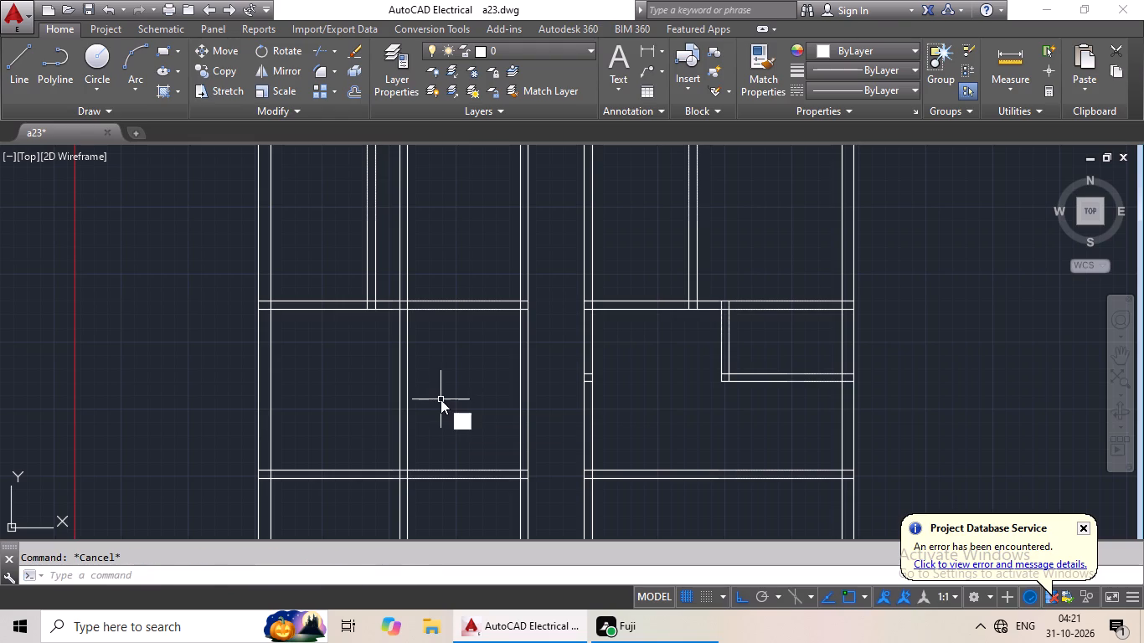
key("Return")
type("4'")
key("Return")
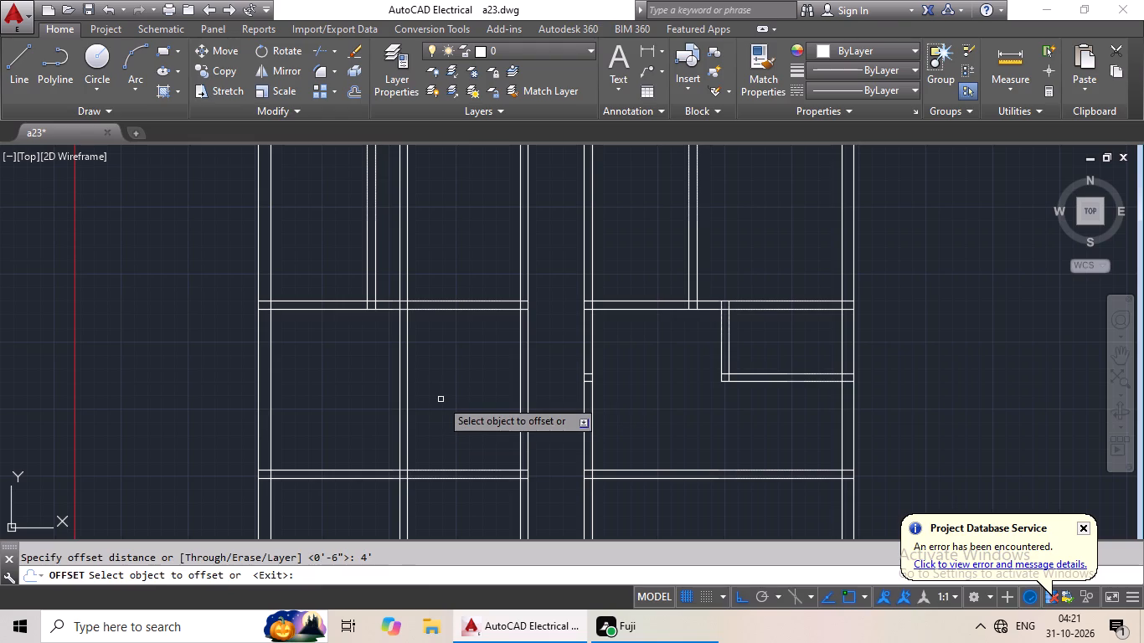
left_click_drag(457, 309, 457, 322)
left_click(463, 398)
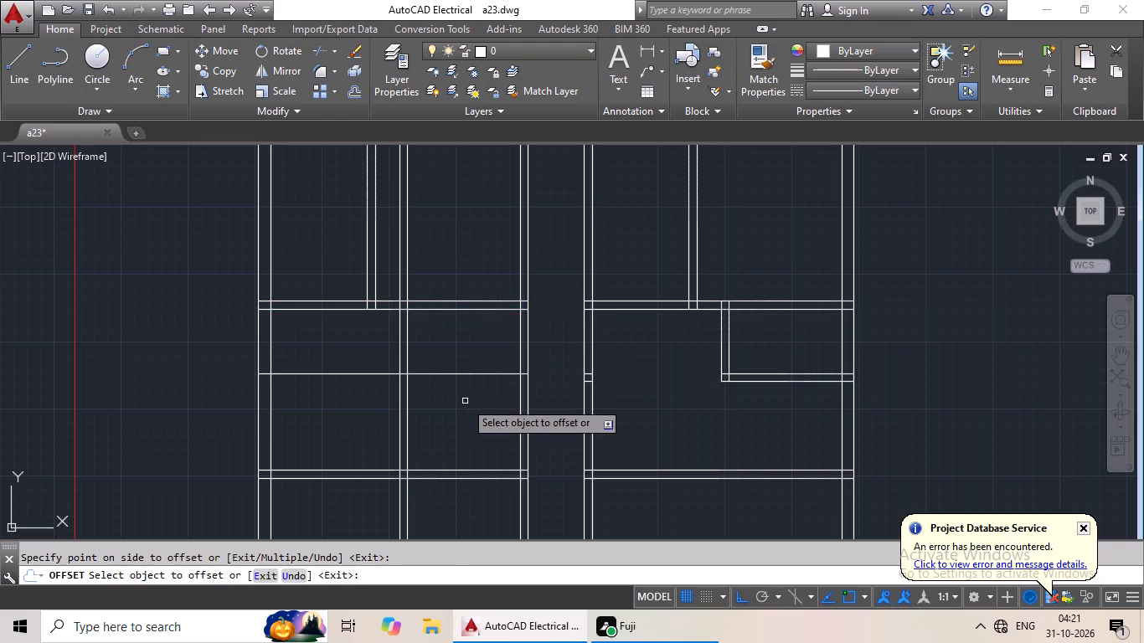
key("Escape")
key("Escape")
key("Escape")
key("o")
key("Escape")
key("Escape")
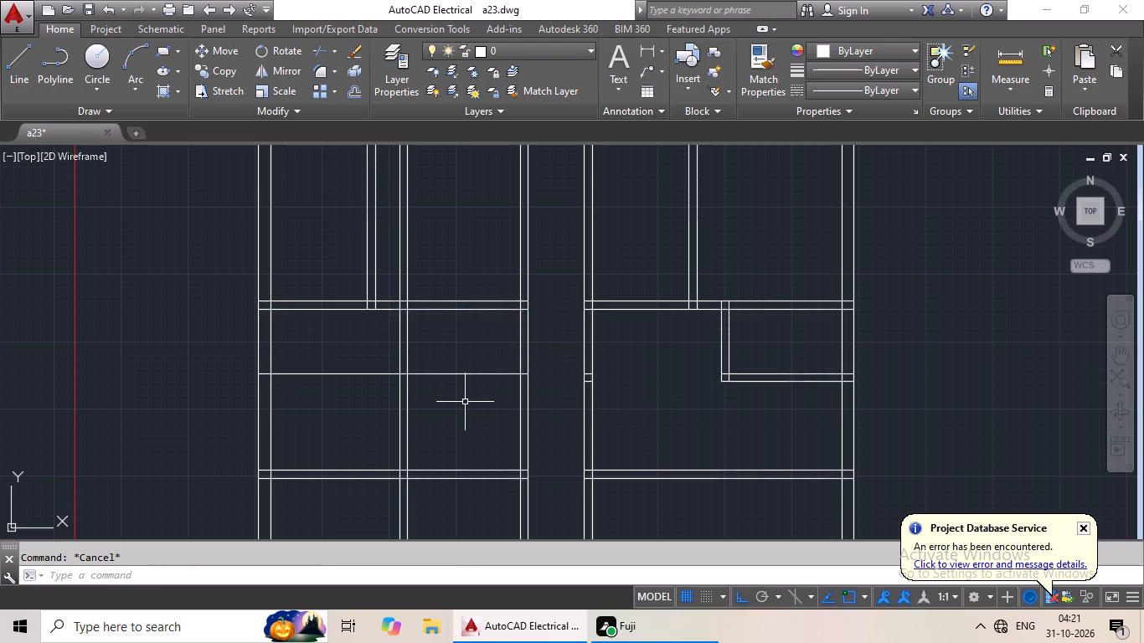
Offset the left strip's new horizontal toilet line 6" downward to form the toilet's bottom wall.
key("o")
key("Return")
key("6")
key("shift+quotedbl")
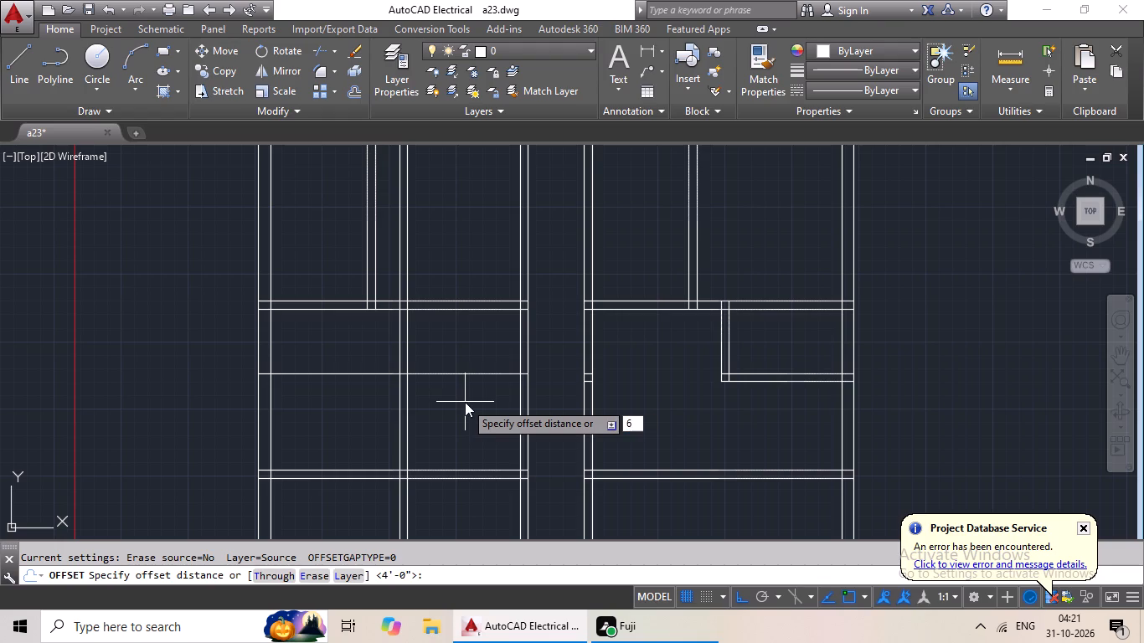
key("Return")
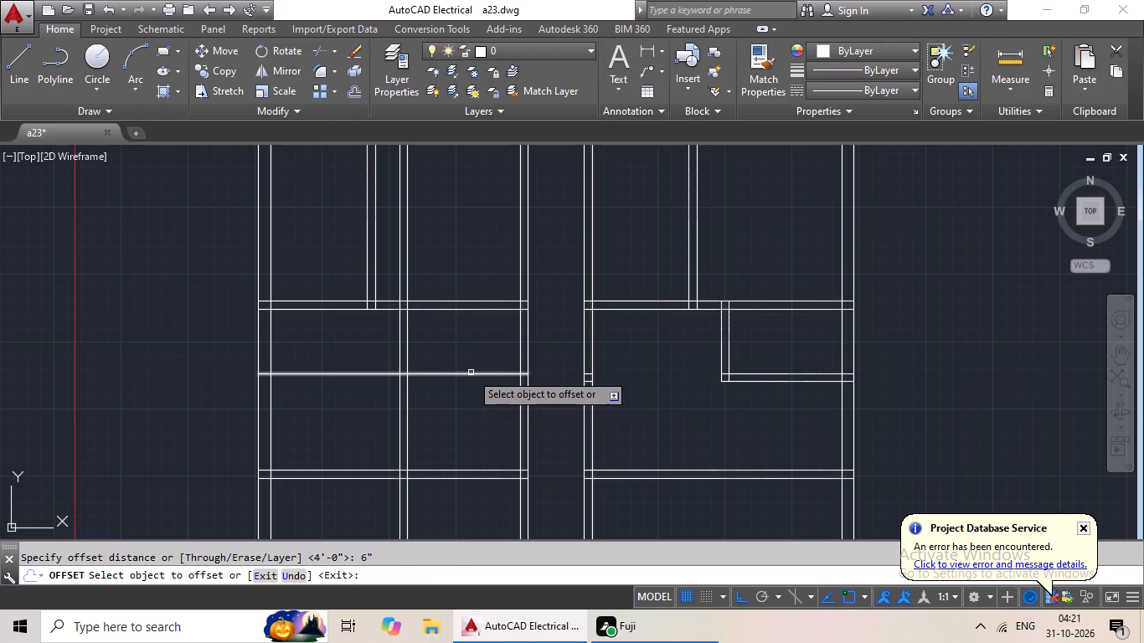
left_click_drag(471, 373, 463, 393)
left_click(451, 423)
key("Escape")
key("Escape")
Trim the left strip's new toilet wall lines where they run past the toilet into the hall and the bedroom above.
key("t")
key("r")
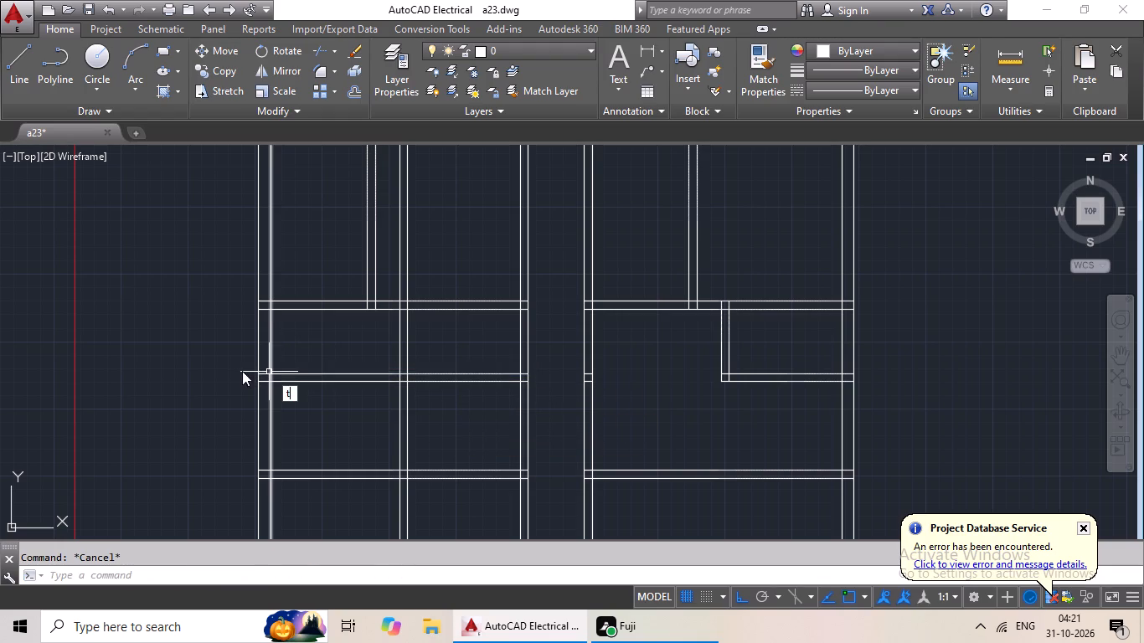
key("space")
key("space")
scroll(410, 450, "up", 2)
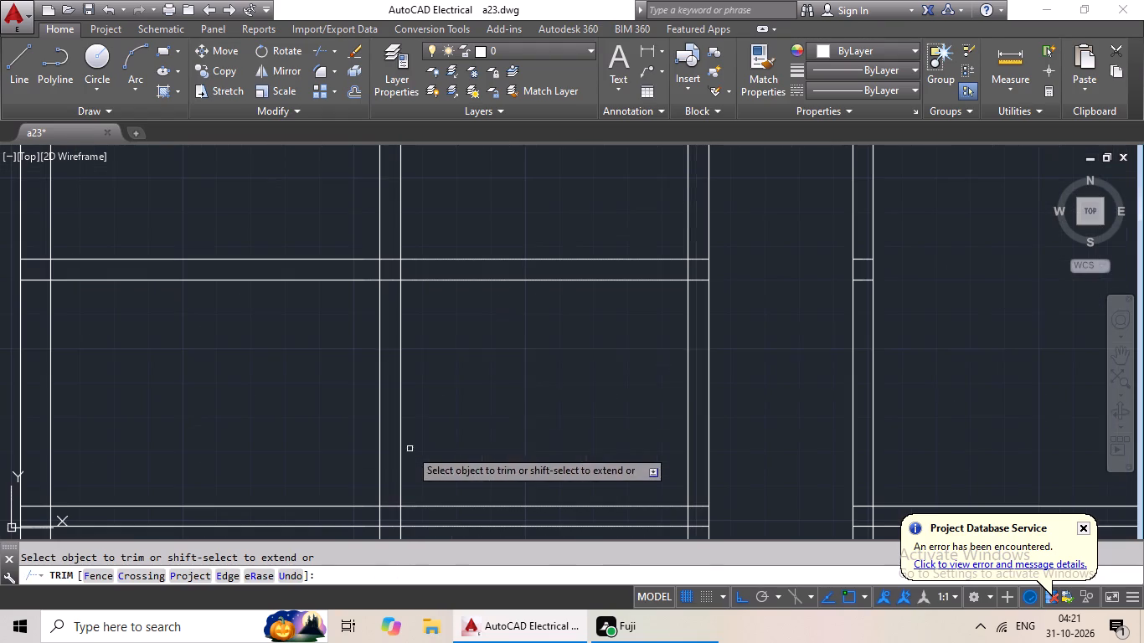
left_click_drag(461, 340, 332, 408)
left_click(332, 408)
left_click_drag(277, 183, 241, 306)
left_click(240, 306)
scroll(286, 294, "down", 1)
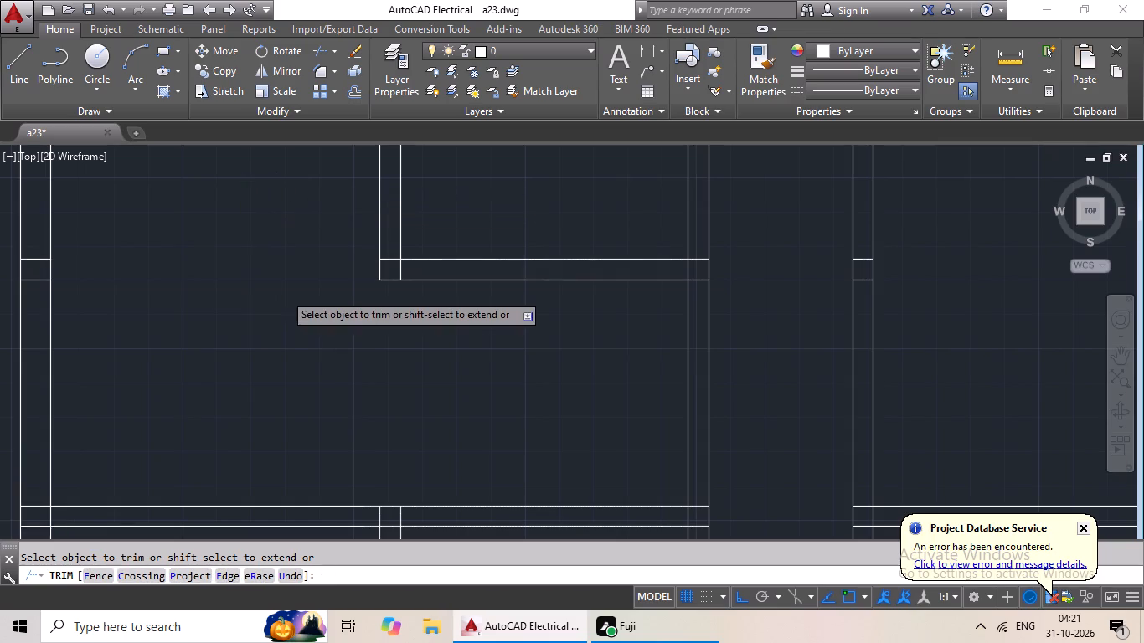
scroll(289, 297, "down", 3)
scroll(322, 230, "up", 3)
left_click_drag(325, 215, 261, 280)
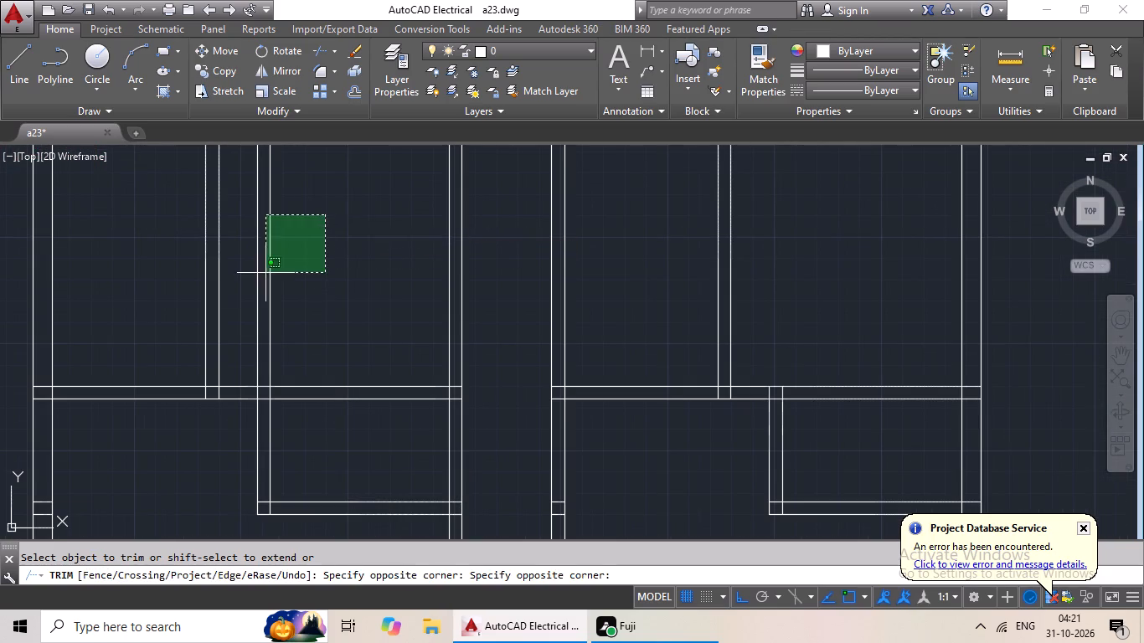
left_click_drag(261, 280, 245, 316)
Delete the two leftover vertical toilet wall segments in the left strip's bottom bay, below the hall's bottom wall.
scroll(272, 307, "down", 3)
middle_click_drag(283, 286, 270, 383)
scroll(283, 285, "down", 1)
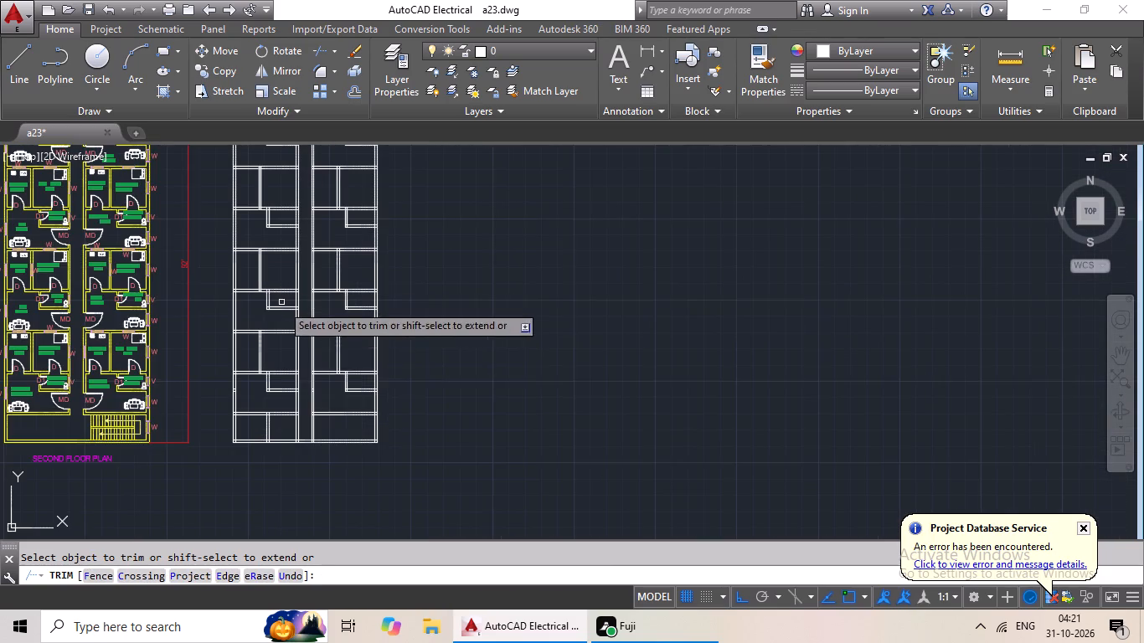
middle_click_drag(261, 203, 255, 246)
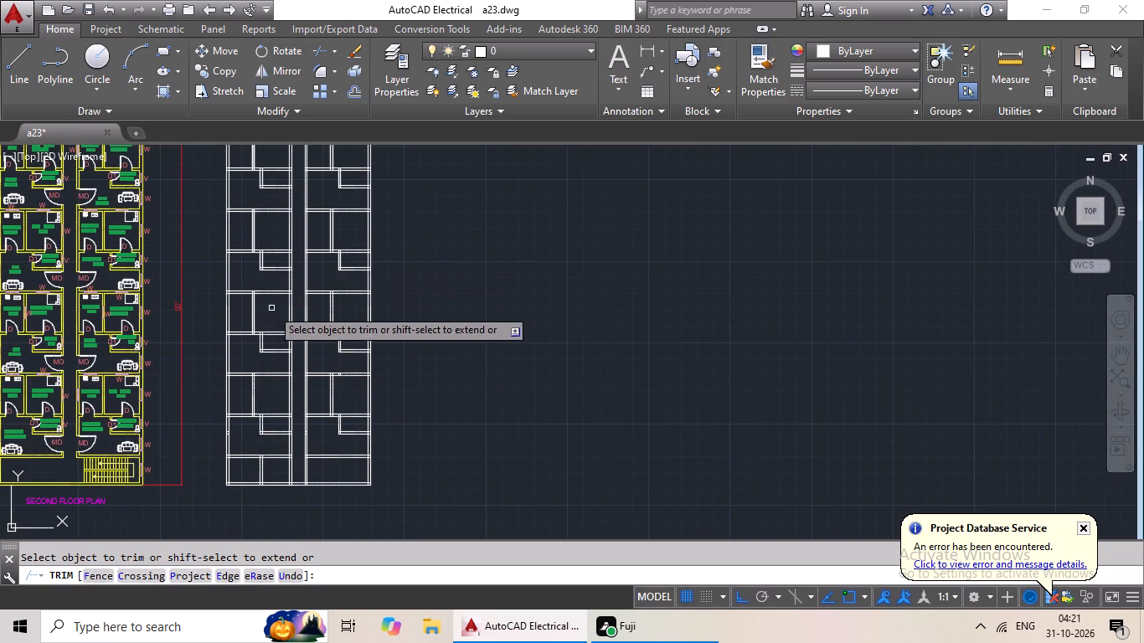
middle_click_drag(272, 370, 282, 330)
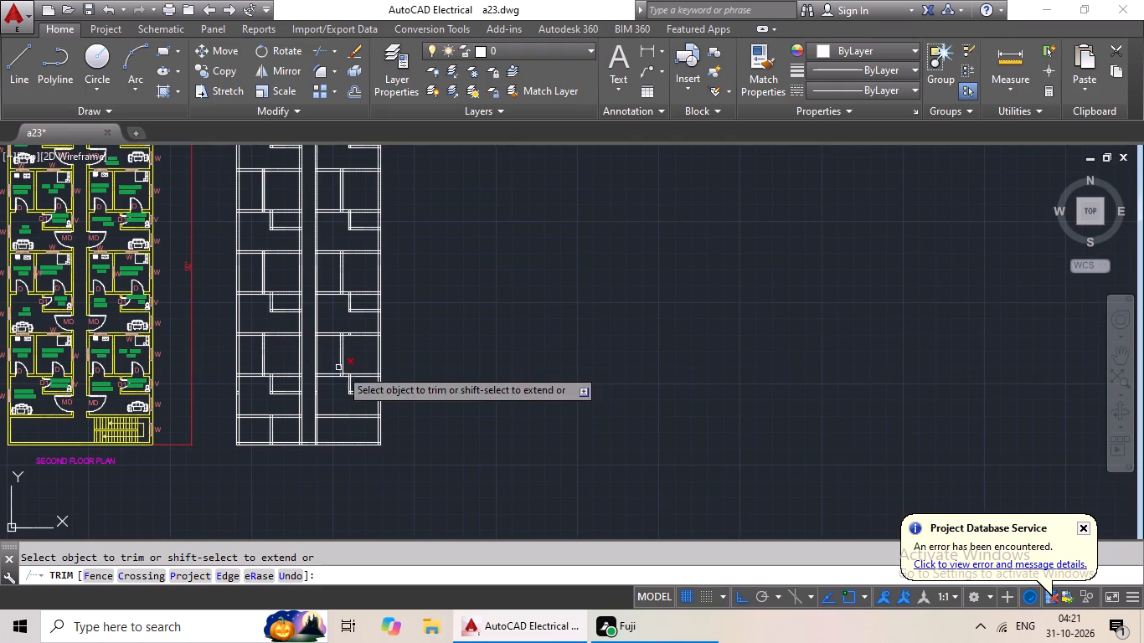
scroll(294, 434, "up", 2)
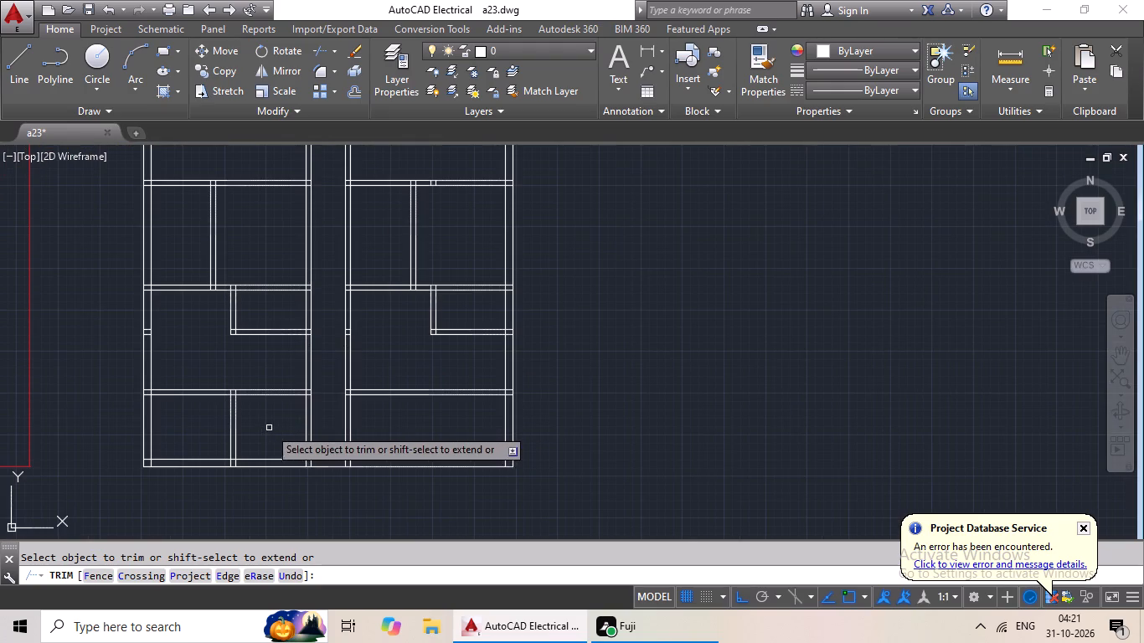
middle_click_drag(259, 424, 283, 390)
middle_click_drag(268, 402, 294, 384)
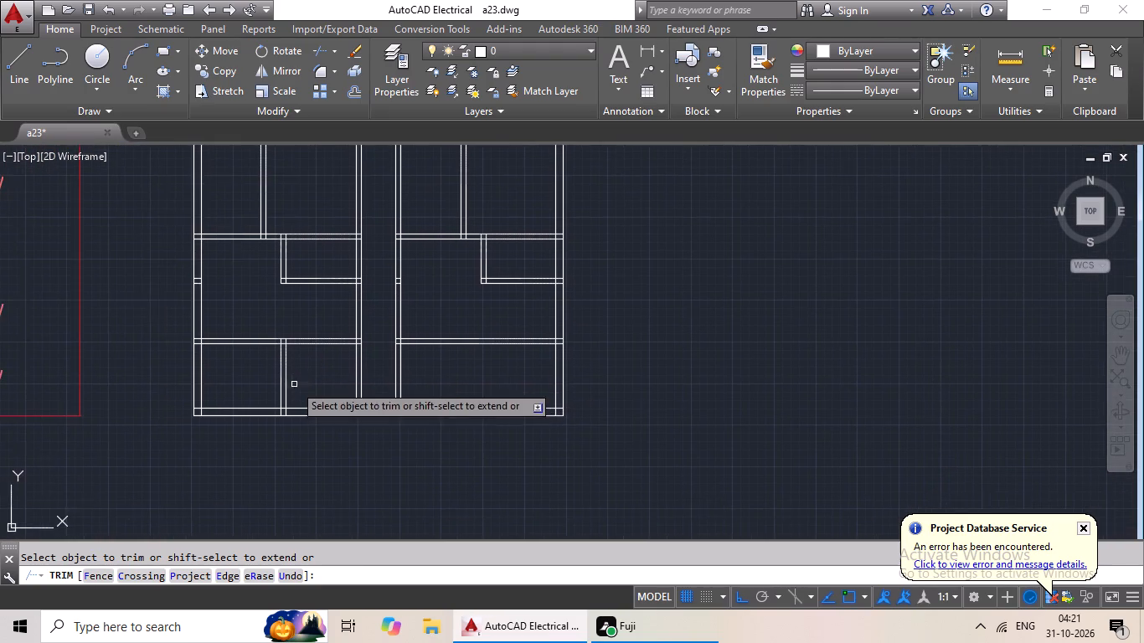
scroll(286, 381, "up", 2)
scroll(339, 370, "down", 2)
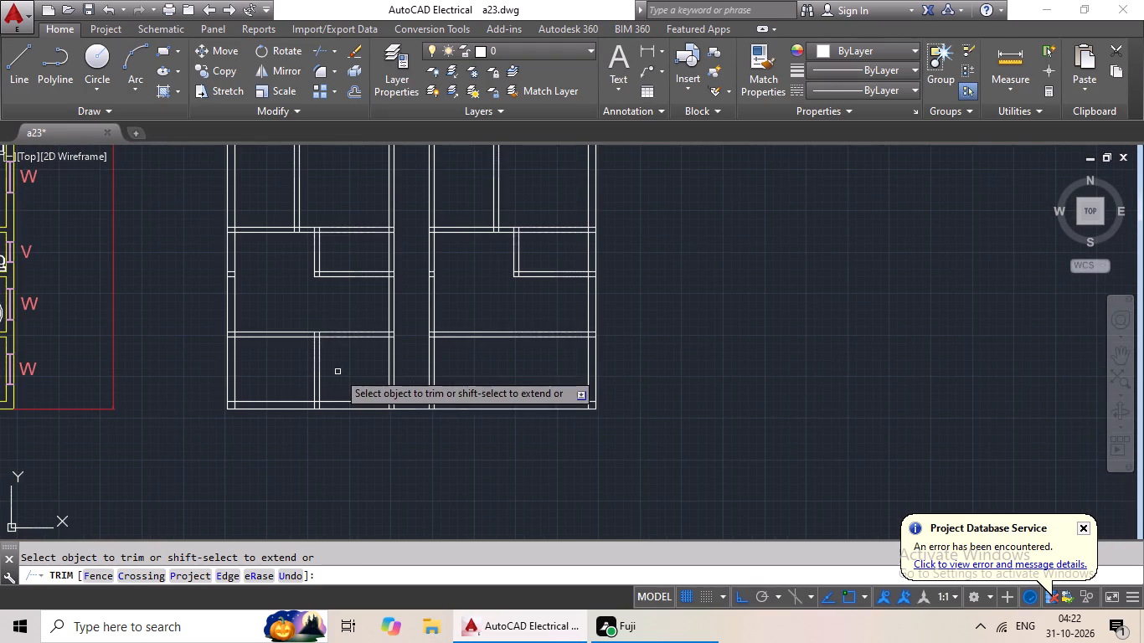
key("Escape")
left_click_drag(348, 361, 295, 395)
key("Delete")
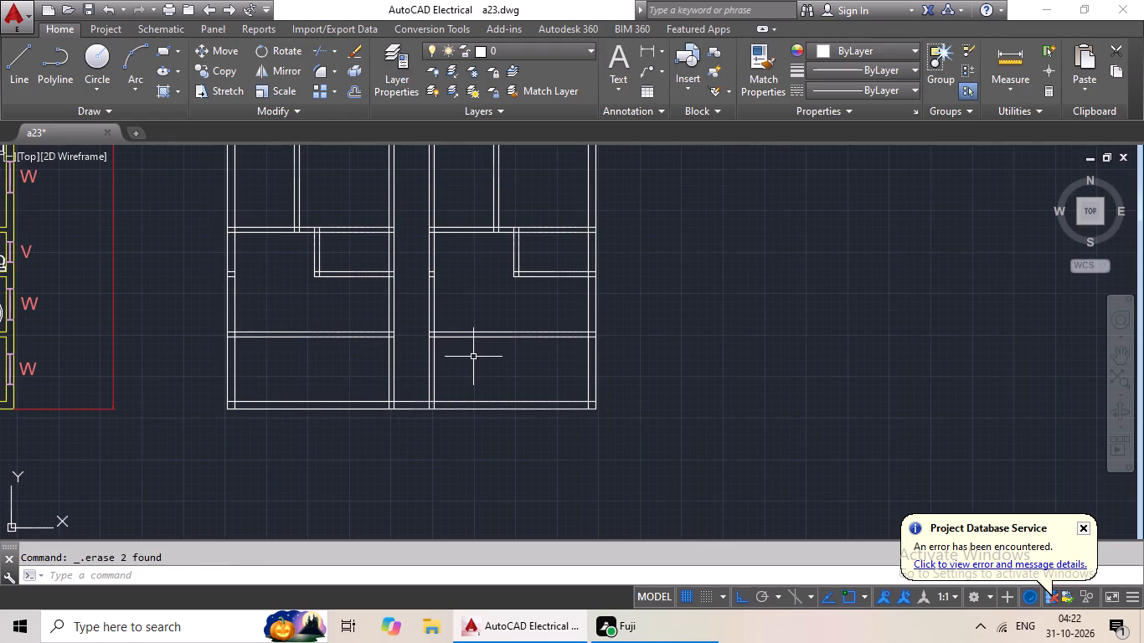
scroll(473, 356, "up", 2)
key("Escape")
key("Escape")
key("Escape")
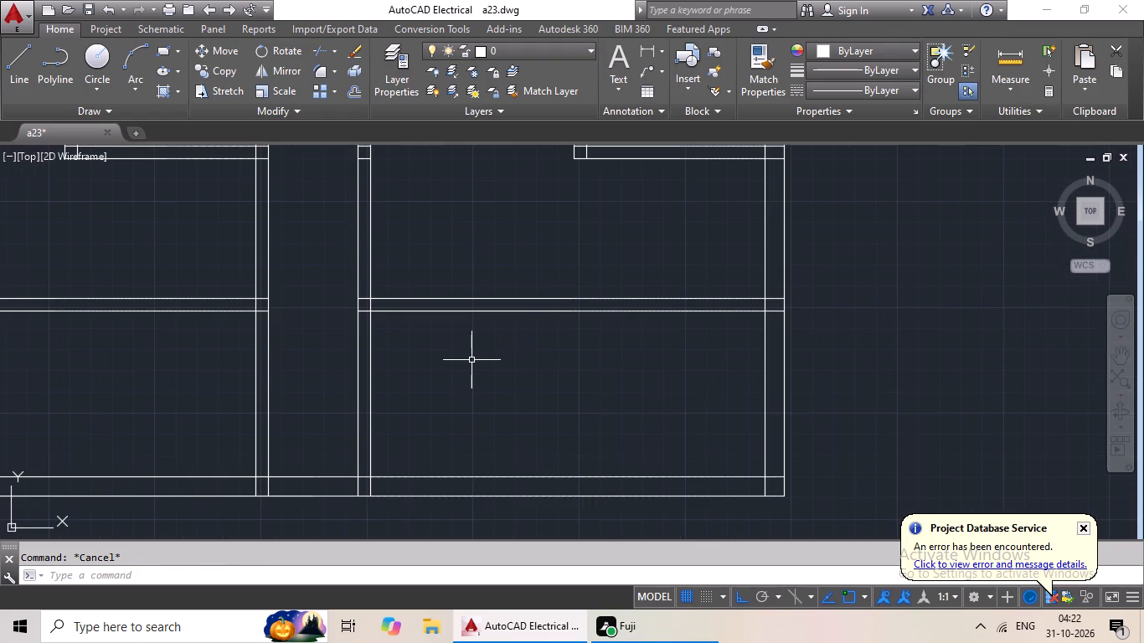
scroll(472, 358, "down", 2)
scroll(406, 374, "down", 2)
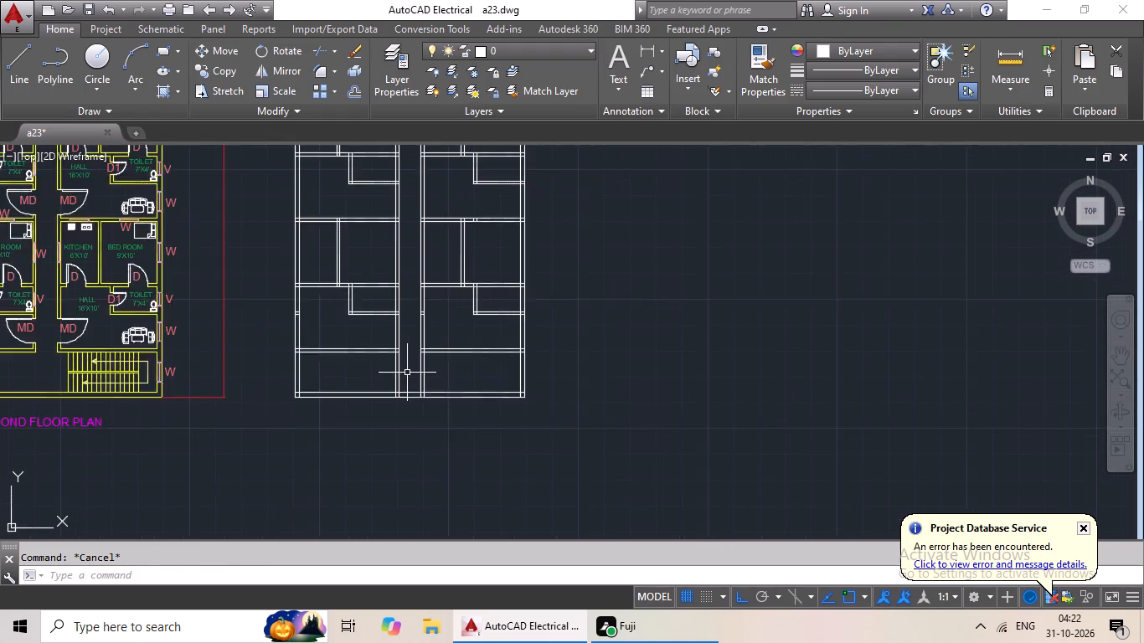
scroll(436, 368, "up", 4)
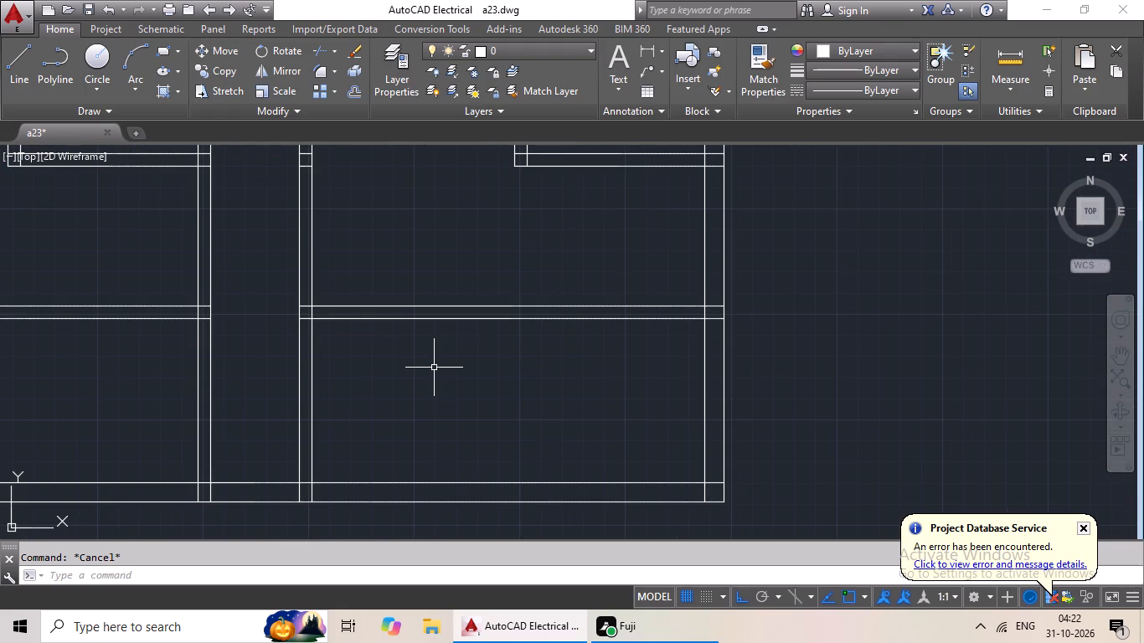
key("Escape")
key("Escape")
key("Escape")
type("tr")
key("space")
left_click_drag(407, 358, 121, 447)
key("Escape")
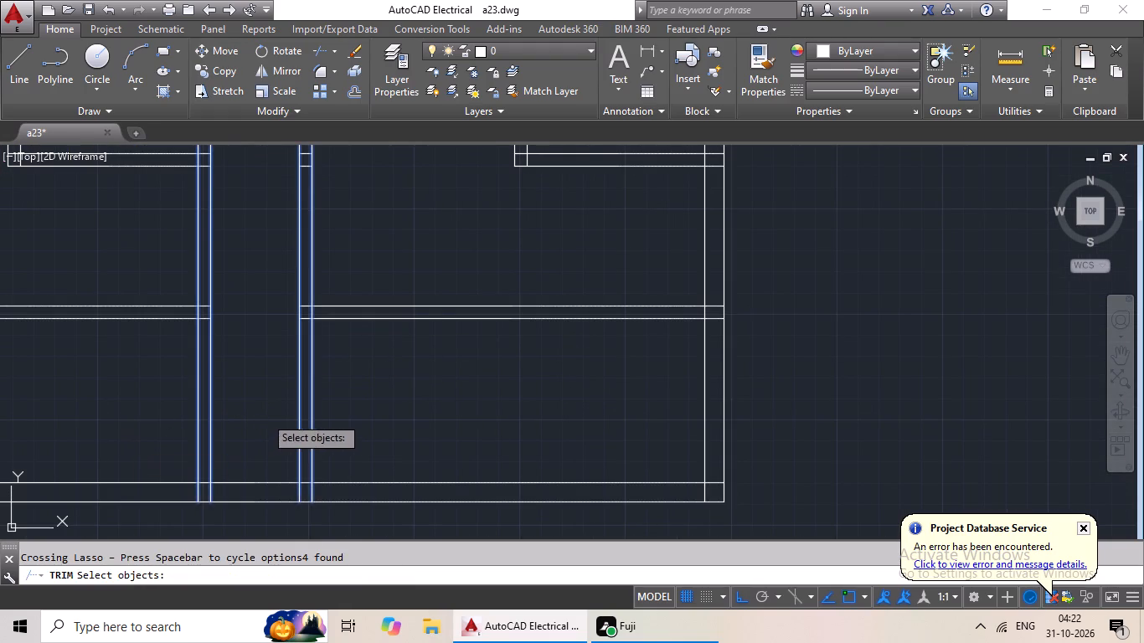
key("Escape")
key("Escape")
Trim both strips' corridor-side wall lines between the halls' bottom walls and the plan's bottom outer wall to open the bottom bay.
type("tr")
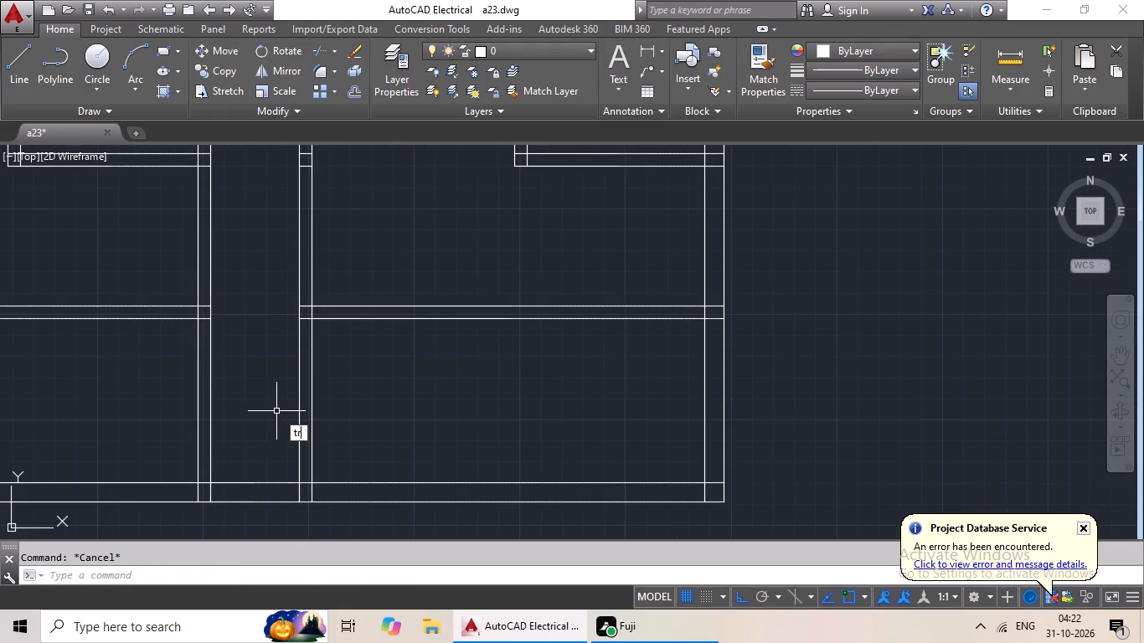
key("space")
key("space")
scroll(323, 365, "up", 2)
left_click_drag(369, 344, 188, 480)
left_click_drag(188, 480, 208, 470)
scroll(292, 426, "down", 2)
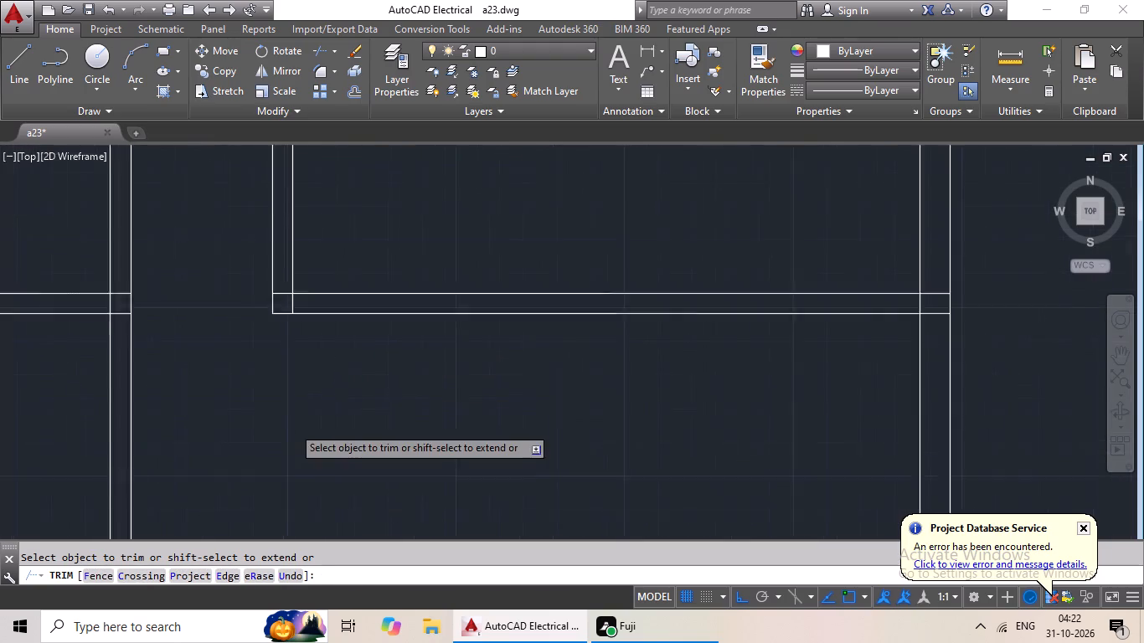
left_click_drag(303, 424, 109, 471)
left_click_drag(109, 471, 127, 466)
scroll(261, 429, "down", 3)
middle_click_drag(266, 435, 271, 458)
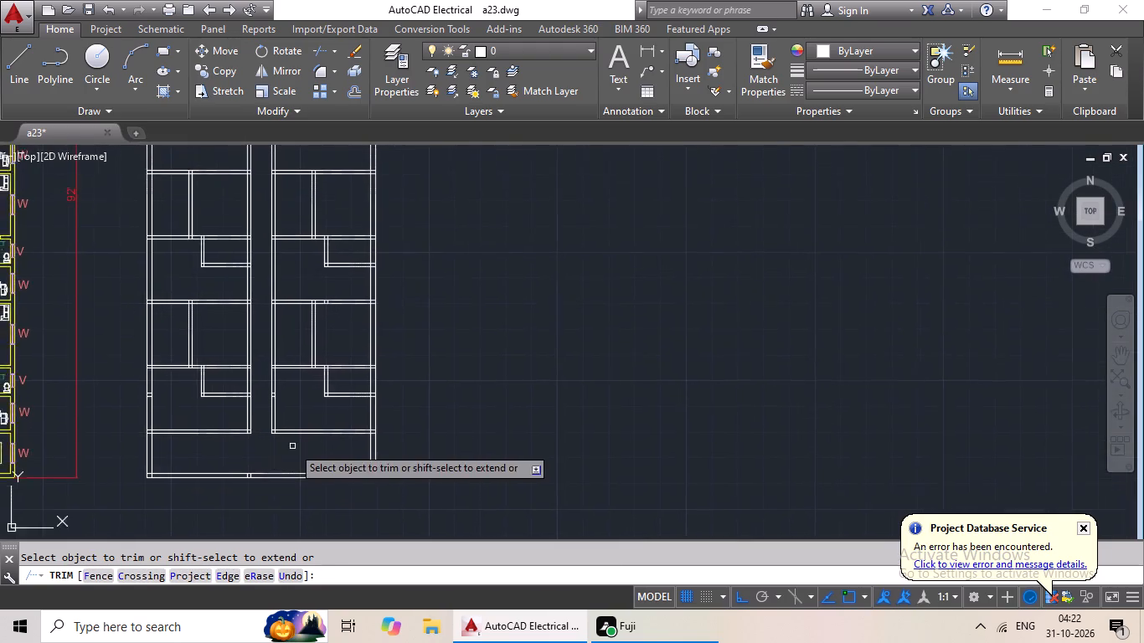
scroll(292, 446, "up", 3)
key("Escape")
key("Escape")
Offset the bottom line of the right strip's lowest hall wall 3'3" downward into the bottom bay.
scroll(397, 455, "down", 1)
middle_click_drag(399, 453, 422, 394)
key("Escape")
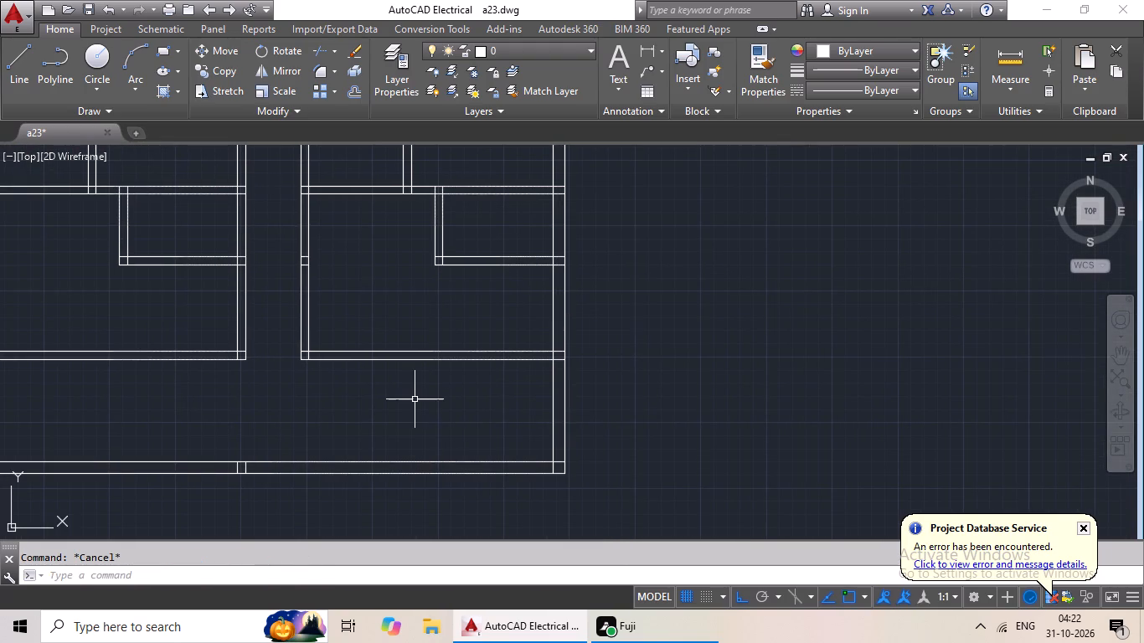
key("o")
key("Return")
type("3'3")
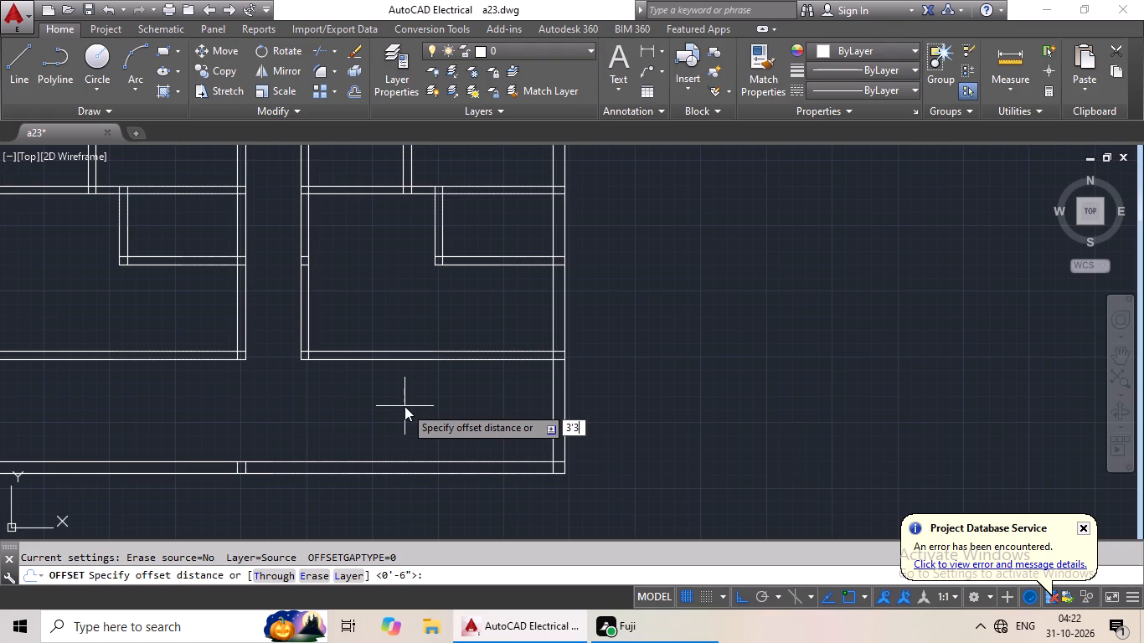
key("shift+quotedbl")
key("Return")
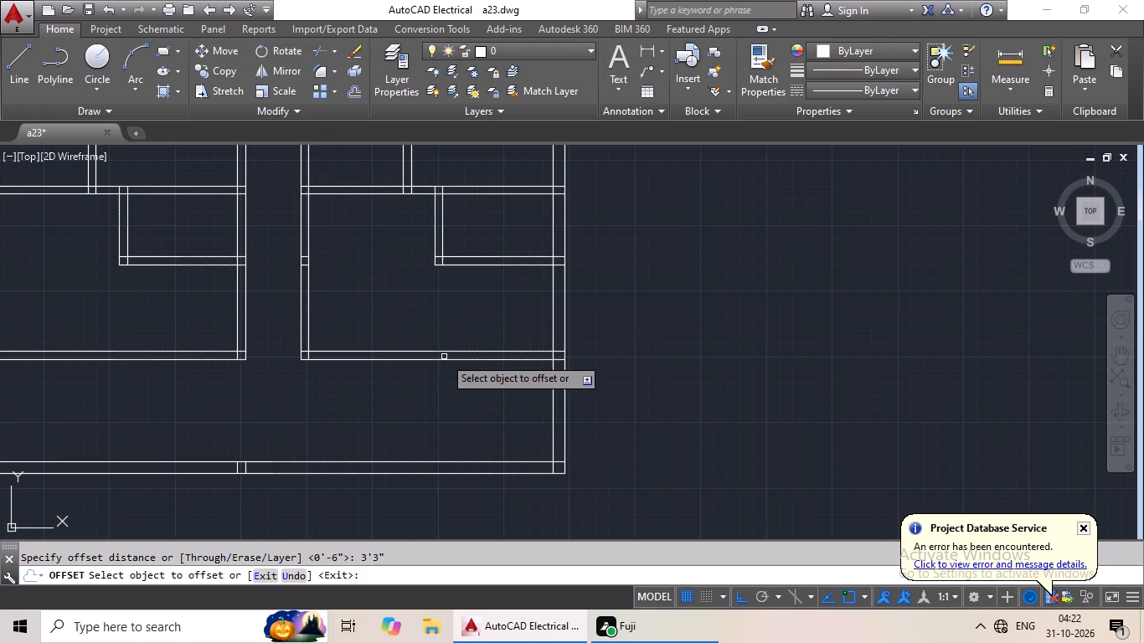
left_click(444, 357)
left_click_drag(446, 360, 431, 401)
left_click(430, 404)
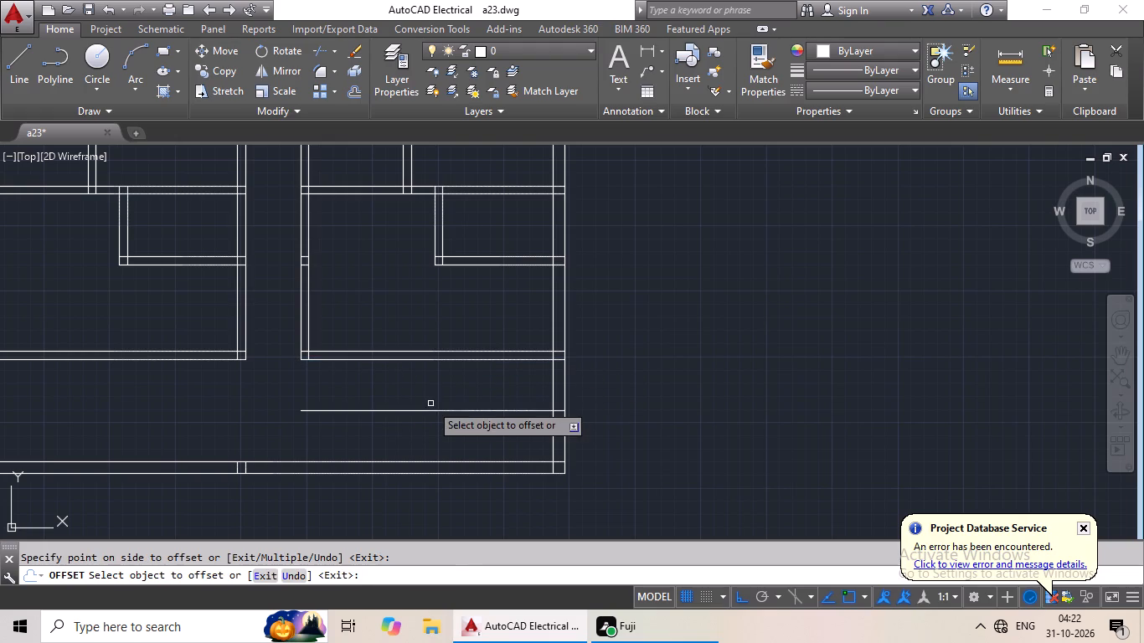
key("Escape")
key("Escape")
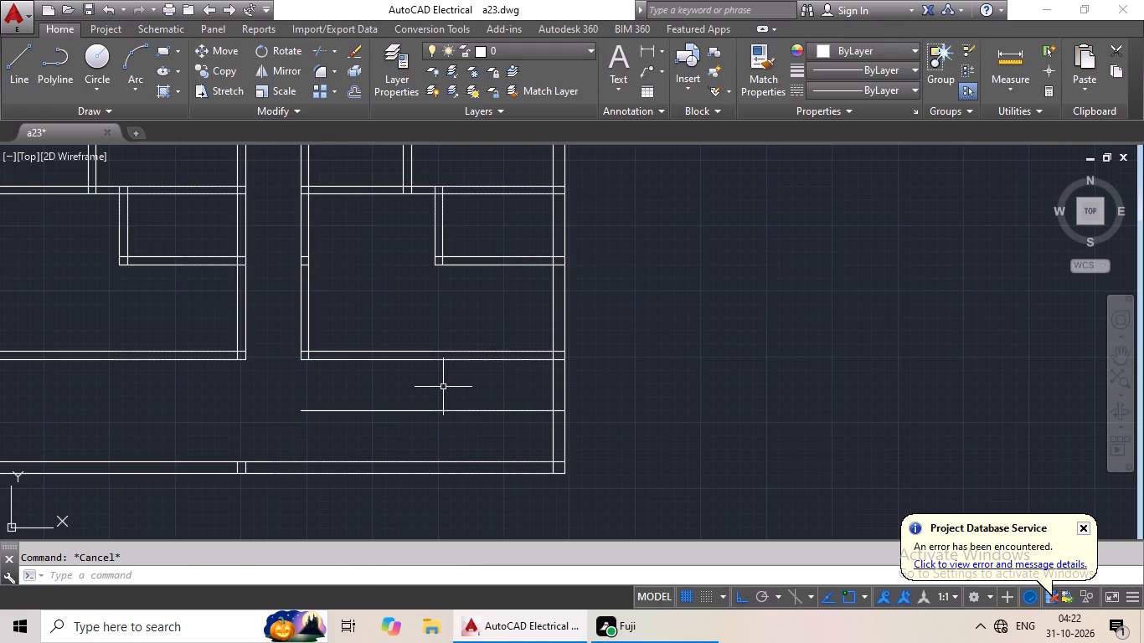
Offset the new horizontal line in the bottom bay 2" to both sides, above and below.
key("o")
key("Return")
type("2\"")
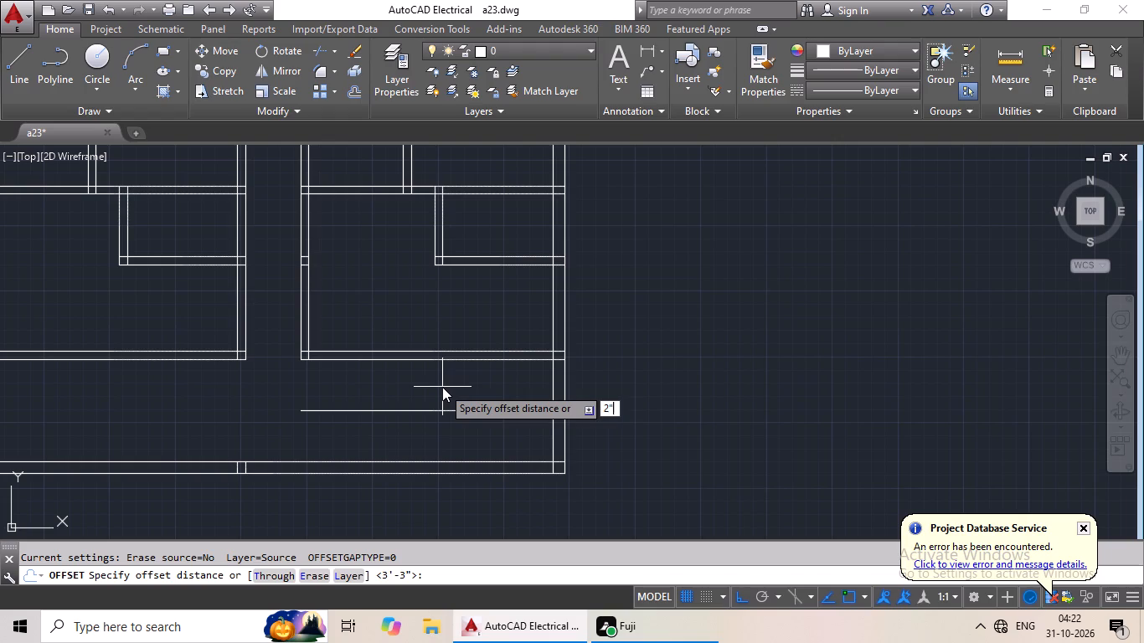
key("Return")
scroll(466, 417, "up", 3)
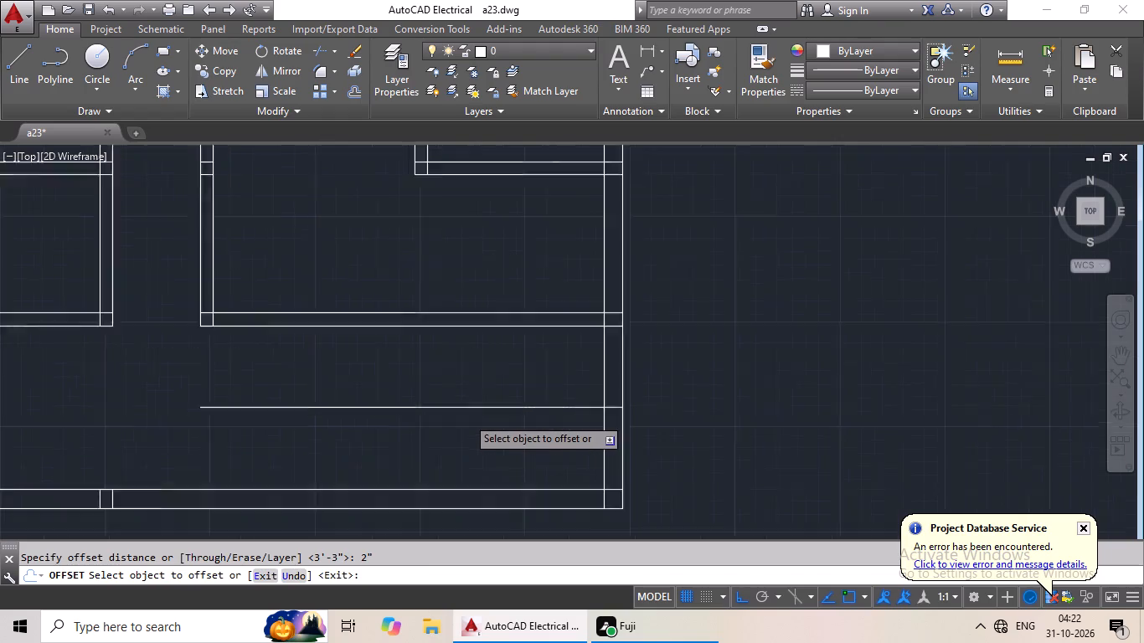
left_click_drag(471, 394, 477, 380)
left_click(491, 332)
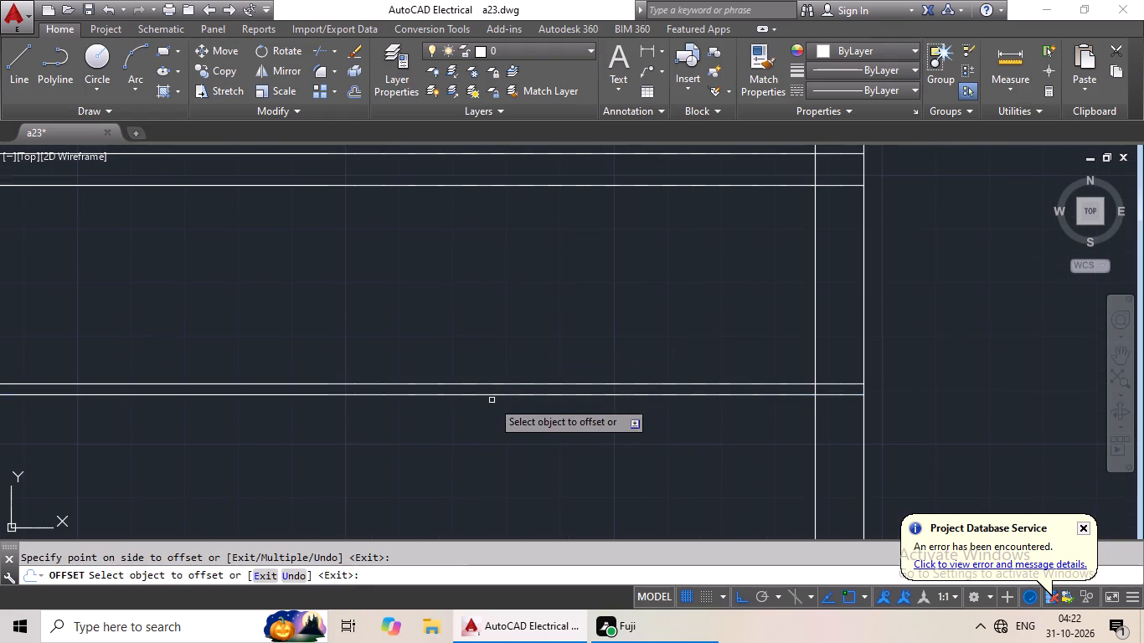
left_click_drag(494, 397, 491, 421)
left_click(480, 487)
scroll(521, 416, "down", 2)
middle_click_drag(537, 382, 425, 337)
key("Escape")
key("Escape")
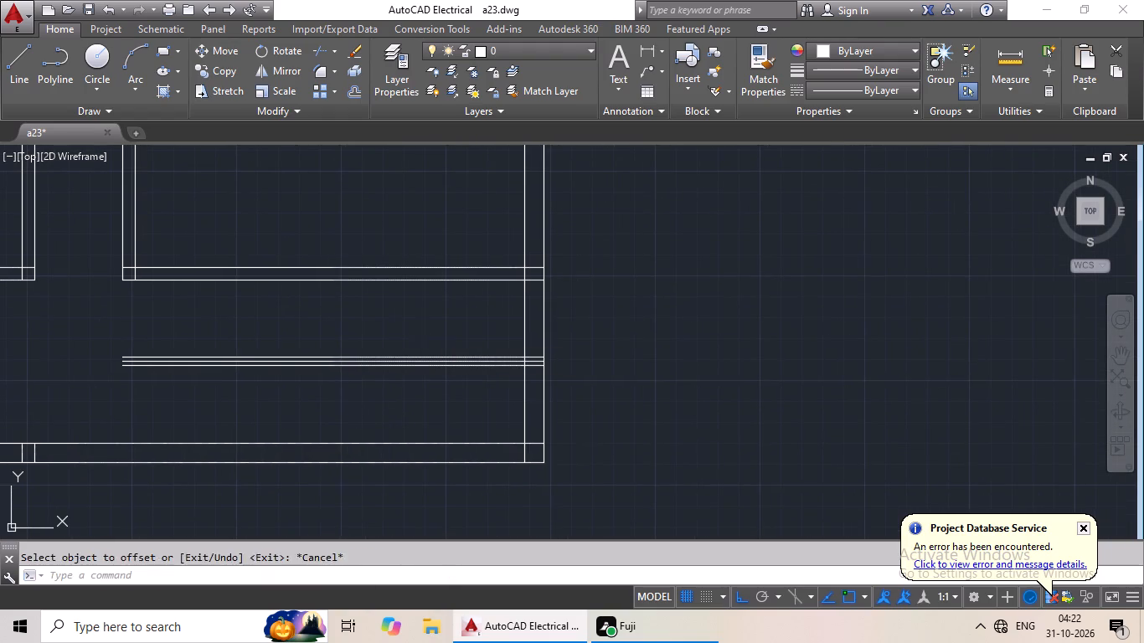
key("Escape")
key("Escape")
Offset the inner line of the plan's right outer wall 3' inward across the bottom bay.
key("o")
key("Return")
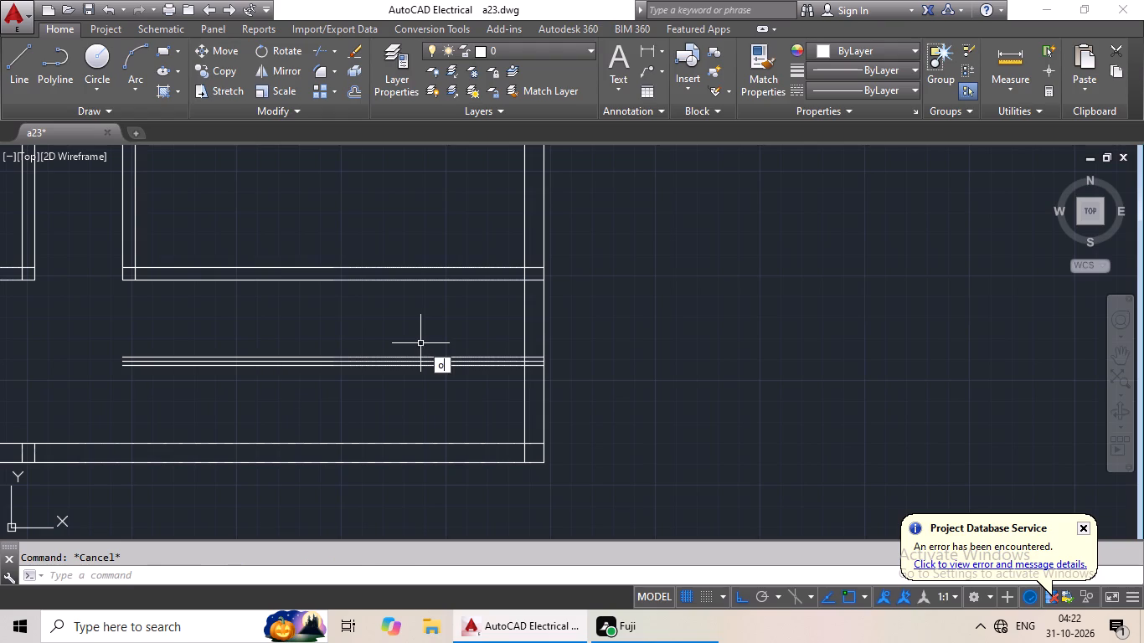
type("3'")
key("Return")
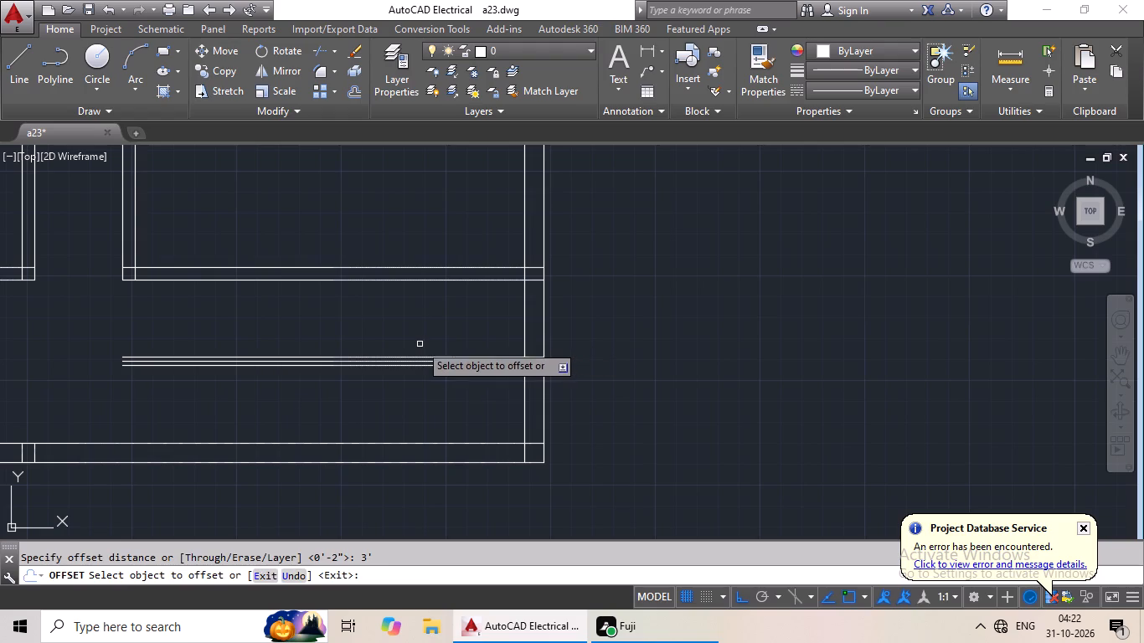
left_click_drag(523, 323, 492, 337)
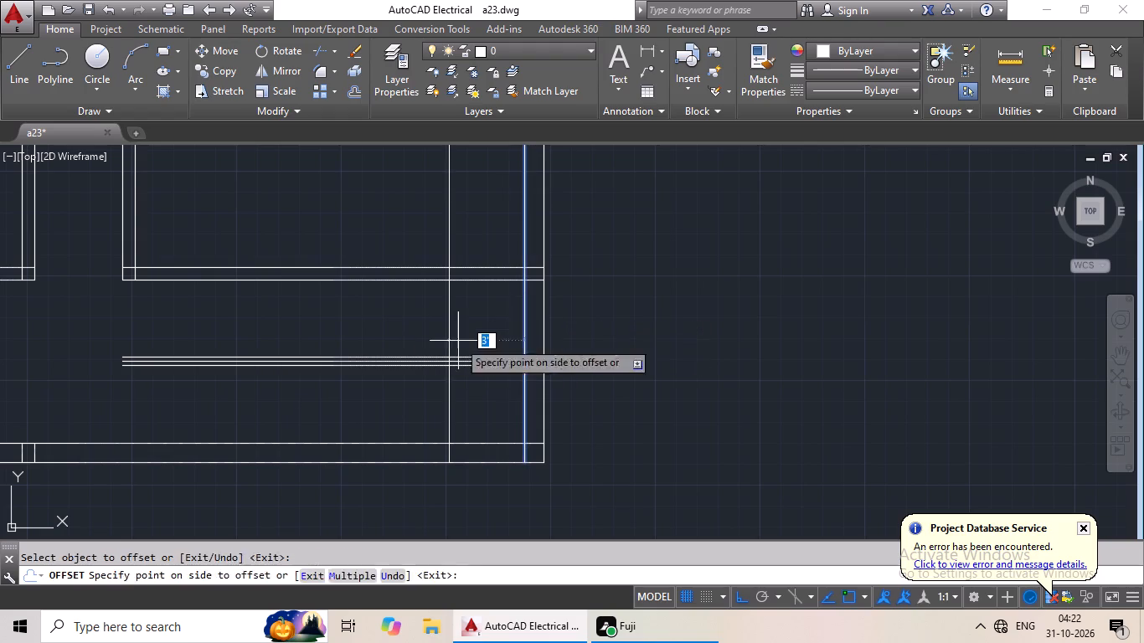
left_click(458, 341)
key("Escape")
key("Escape")
key("Escape")
key("Escape")
key("Escape")
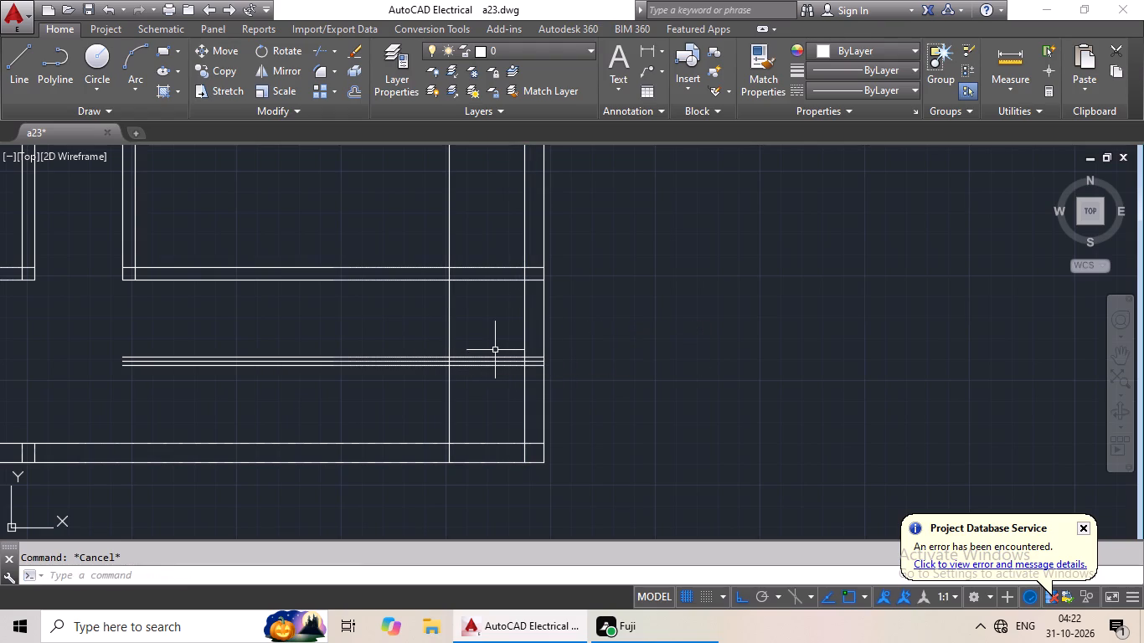
Trim the new vertical line where it crosses the bottom outer wall and the right hall's bottom wall.
type("tr")
key("space")
key("space")
scroll(454, 457, "up", 3)
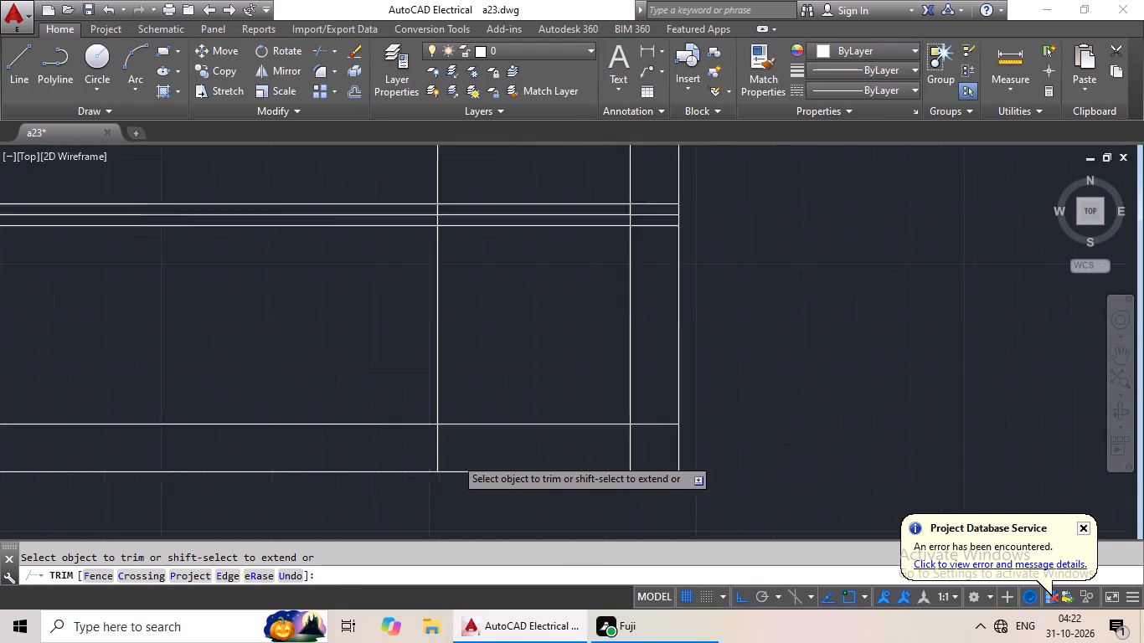
left_click_drag(480, 432, 323, 493)
left_click_drag(376, 458, 384, 455)
scroll(474, 383, "down", 2)
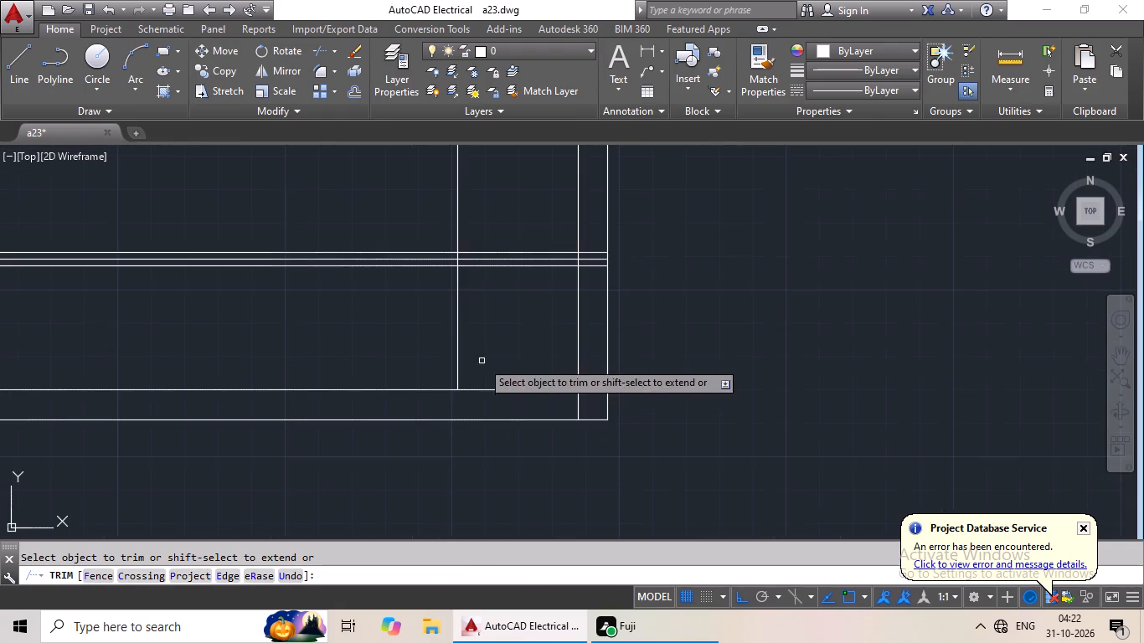
middle_click_drag(486, 352, 470, 450)
middle_click_drag(494, 316, 477, 407)
scroll(425, 311, "up", 4)
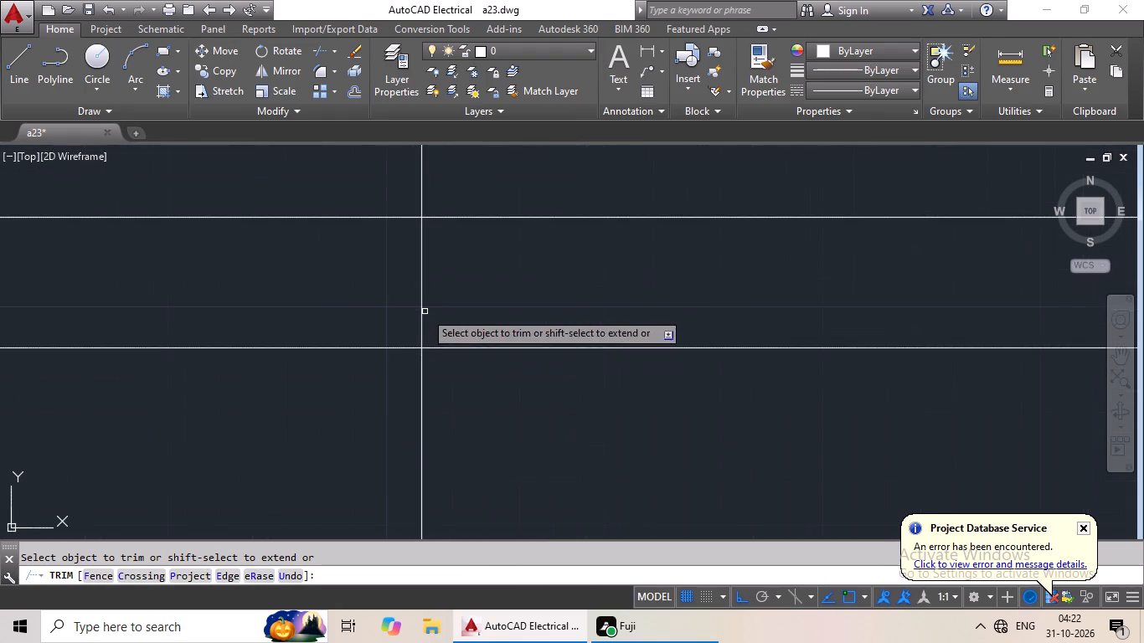
left_click_drag(487, 279, 329, 320)
left_click_drag(329, 320, 412, 319)
scroll(487, 307, "down", 4)
scroll(509, 378, "down", 2)
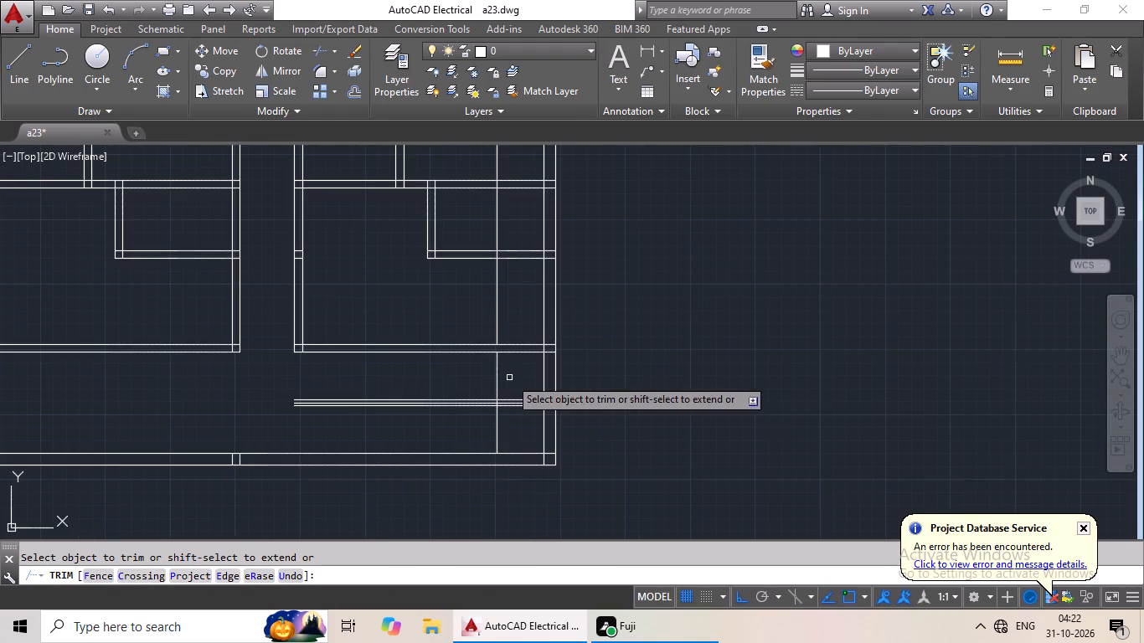
key("Escape")
Delete the leftover part of the new vertical line above the right hall's bottom wall.
left_click(495, 292)
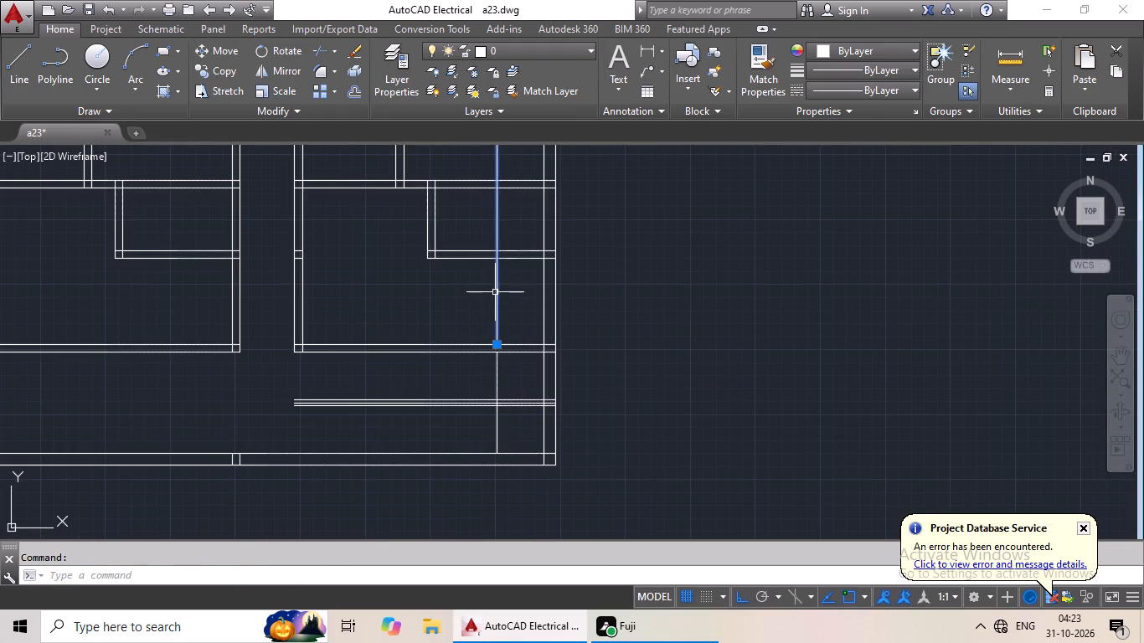
key("Delete")
Trim the three closely spaced horizontal lines between the bottom bay's new vertical line and the right outer wall.
middle_click_drag(431, 387, 520, 345)
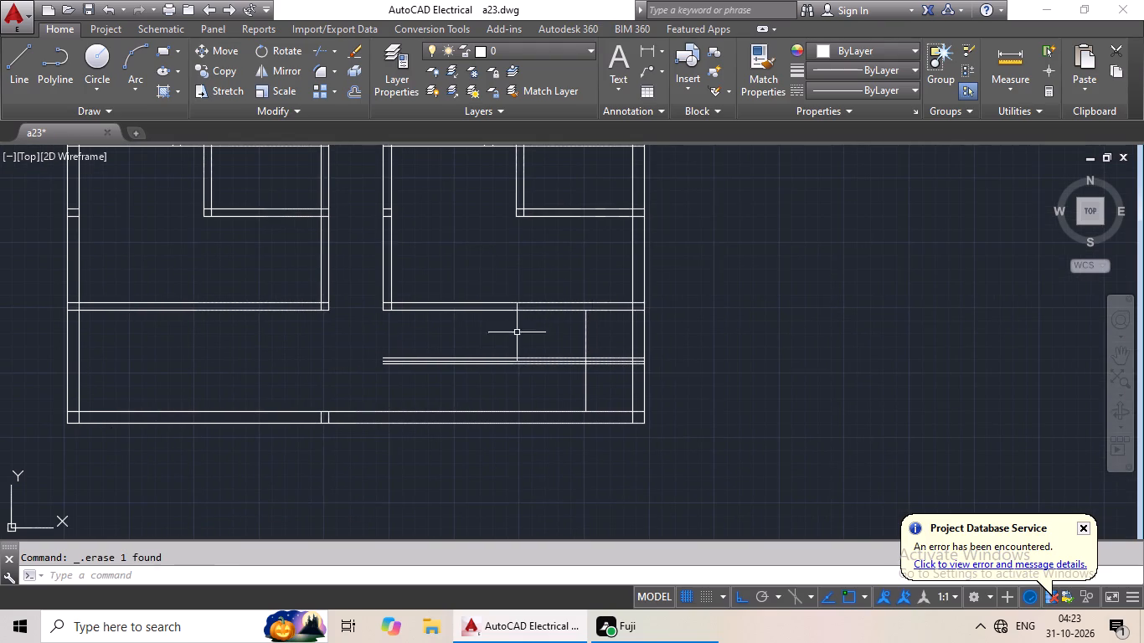
middle_click_drag(503, 325, 524, 299)
key("Escape")
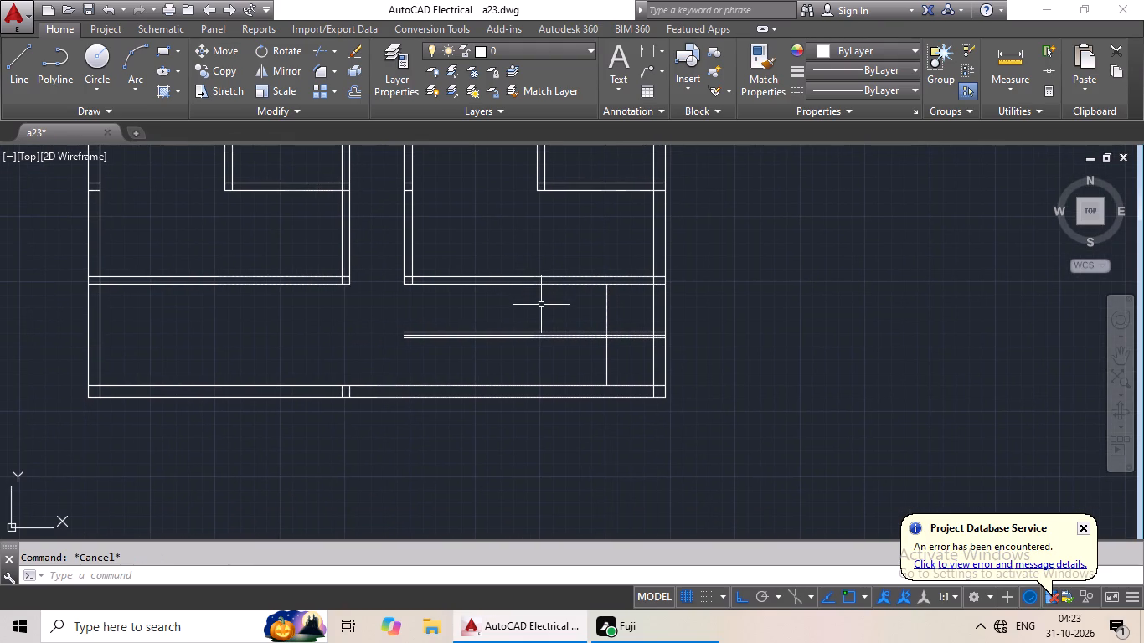
type("tr")
key("space")
key("space")
scroll(635, 337, "up", 3)
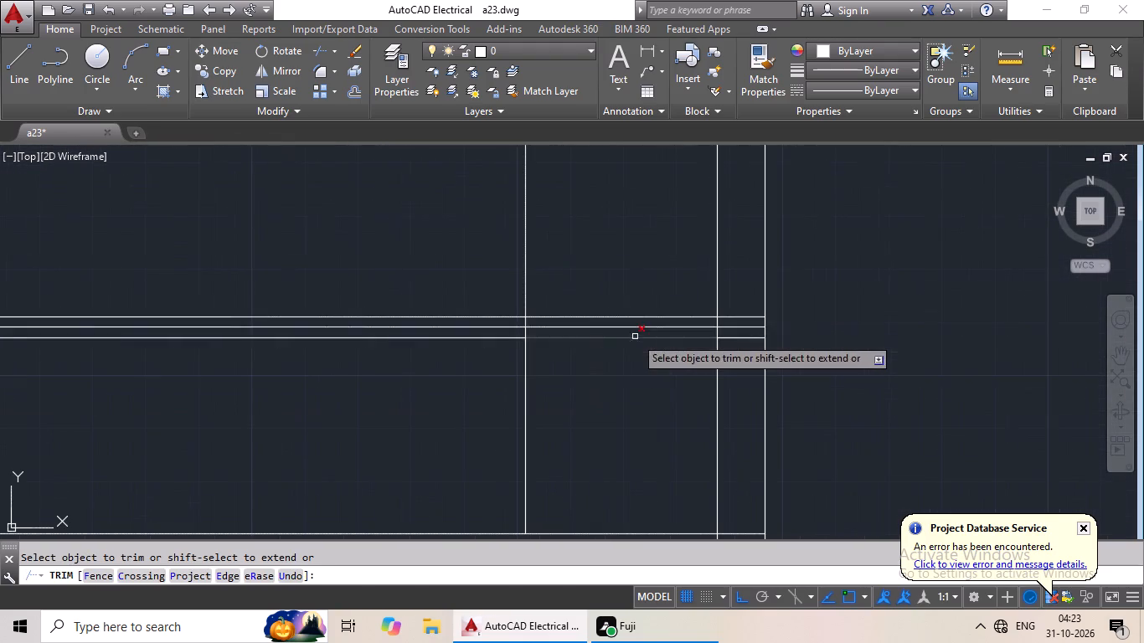
left_click_drag(644, 276, 597, 382)
left_click(593, 378)
key("Escape")
Delete the three short horizontal line pieces left inside the right outer wall's thickness.
scroll(742, 314, "up", 3)
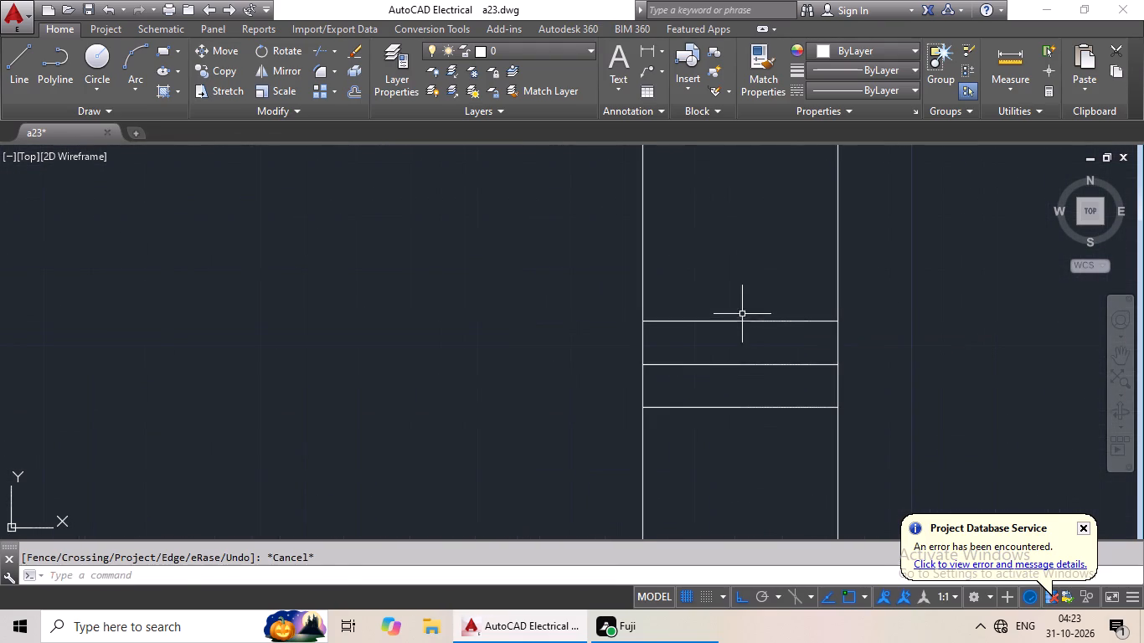
left_click_drag(738, 292, 694, 452)
key("Delete")
Delete the middle one of the bottom bay's three horizontal lines, keeping the outer pair as the stair divider.
scroll(769, 404, "down", 4)
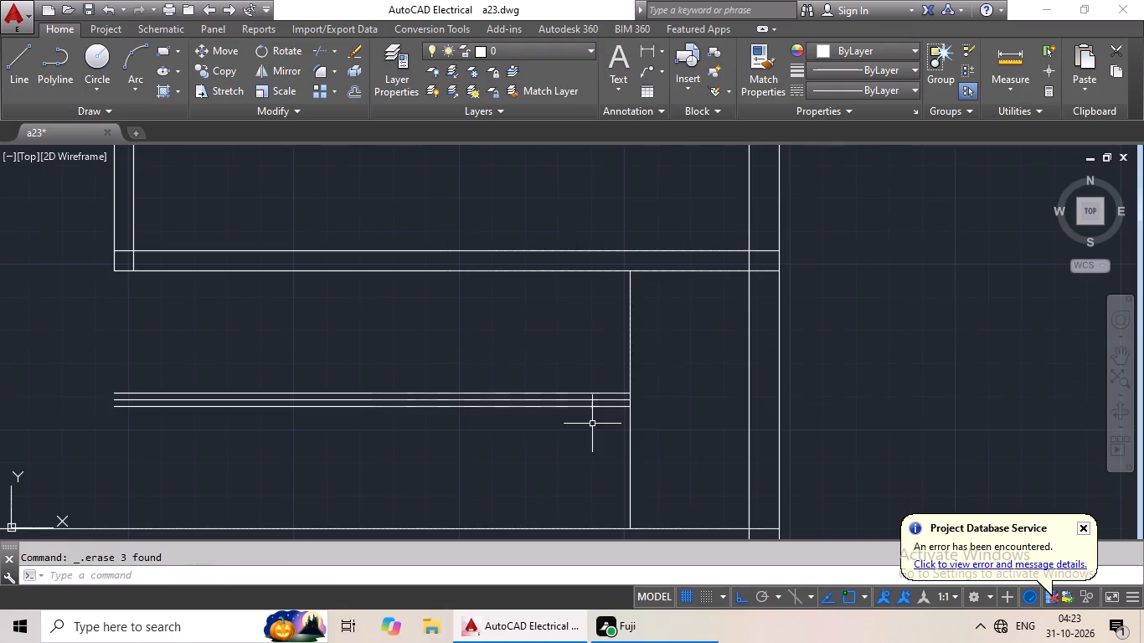
left_click(598, 399)
key("Delete")
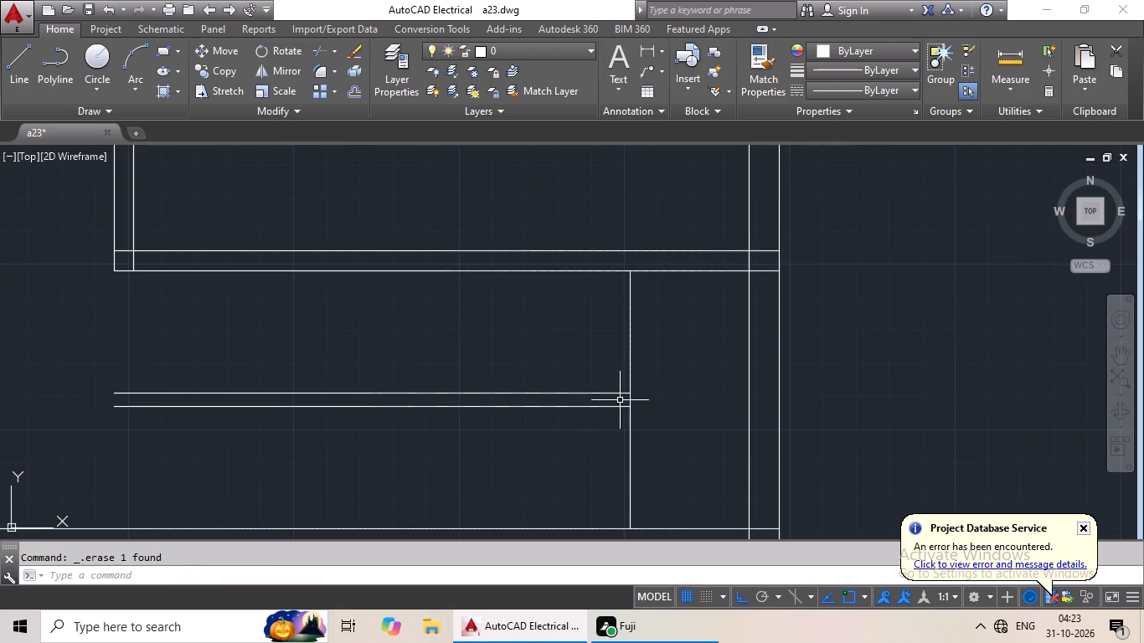
Offset the bottom bay's vertical line successively 9" to the left to make the first four additional stair treads.
middle_click_drag(608, 351, 702, 324)
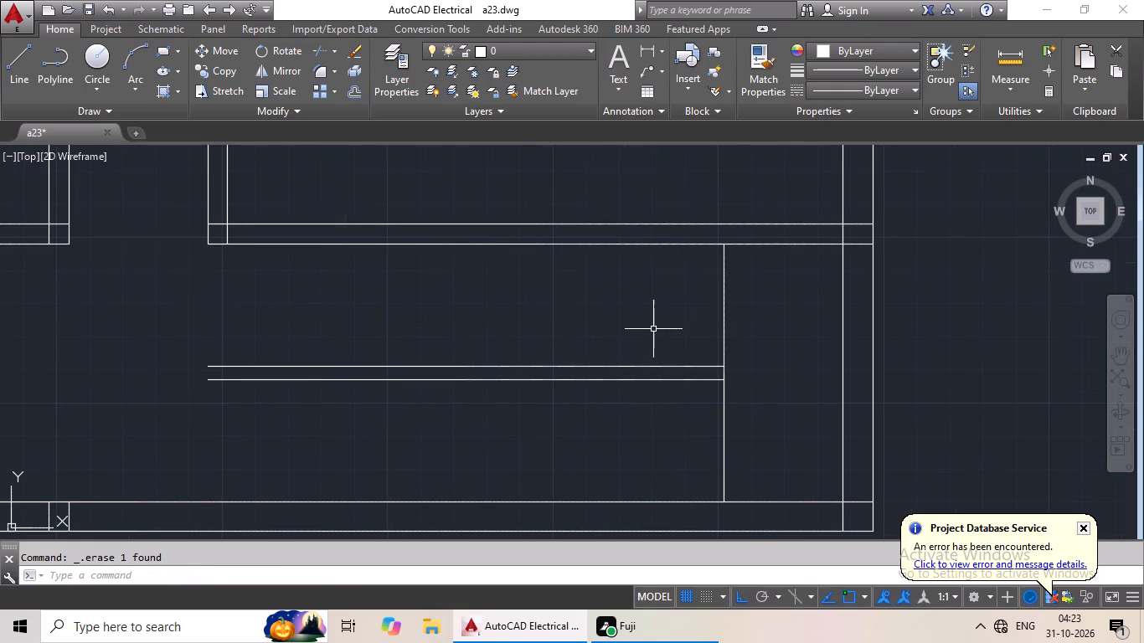
key("o")
key("Return")
key("9")
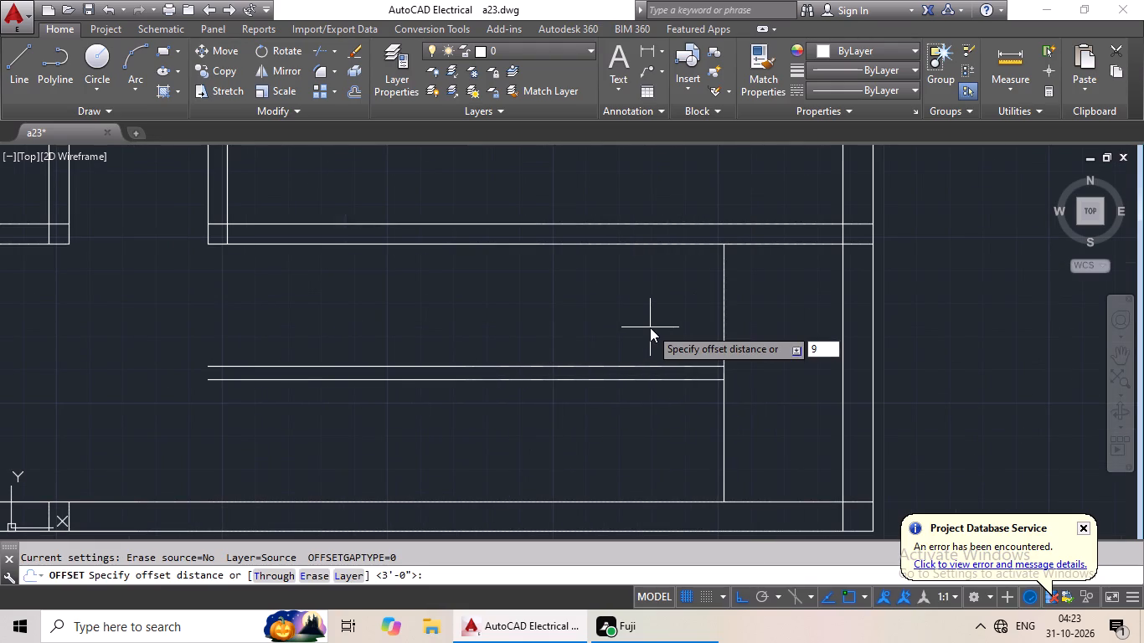
key("shift+quotedbl")
key("Return")
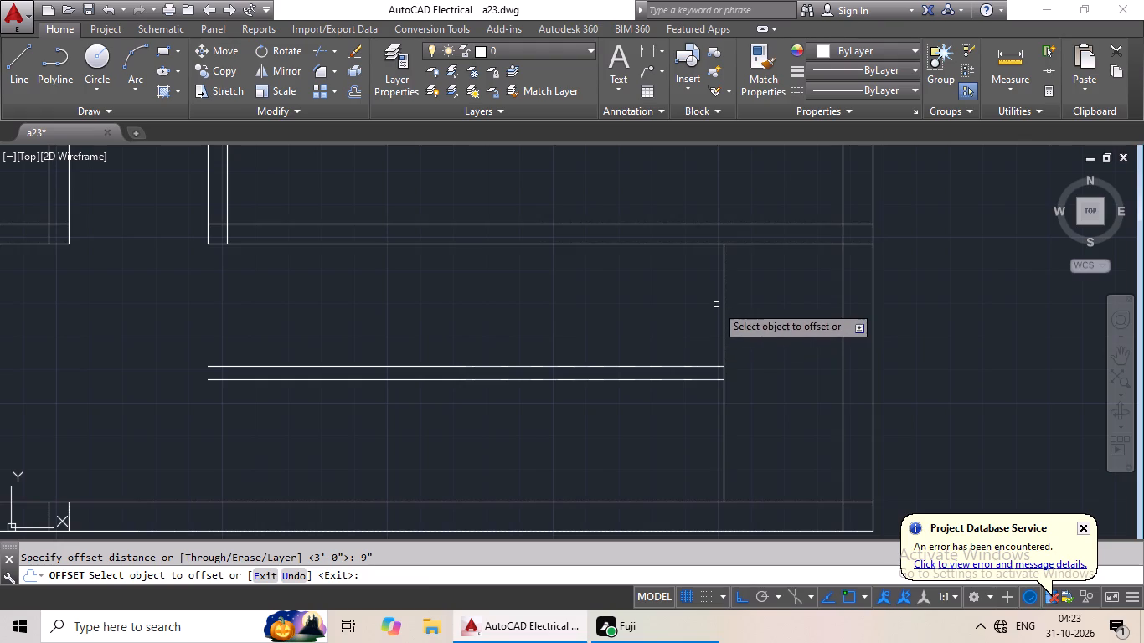
left_click_drag(725, 291, 669, 292)
left_click_drag(609, 292, 617, 294)
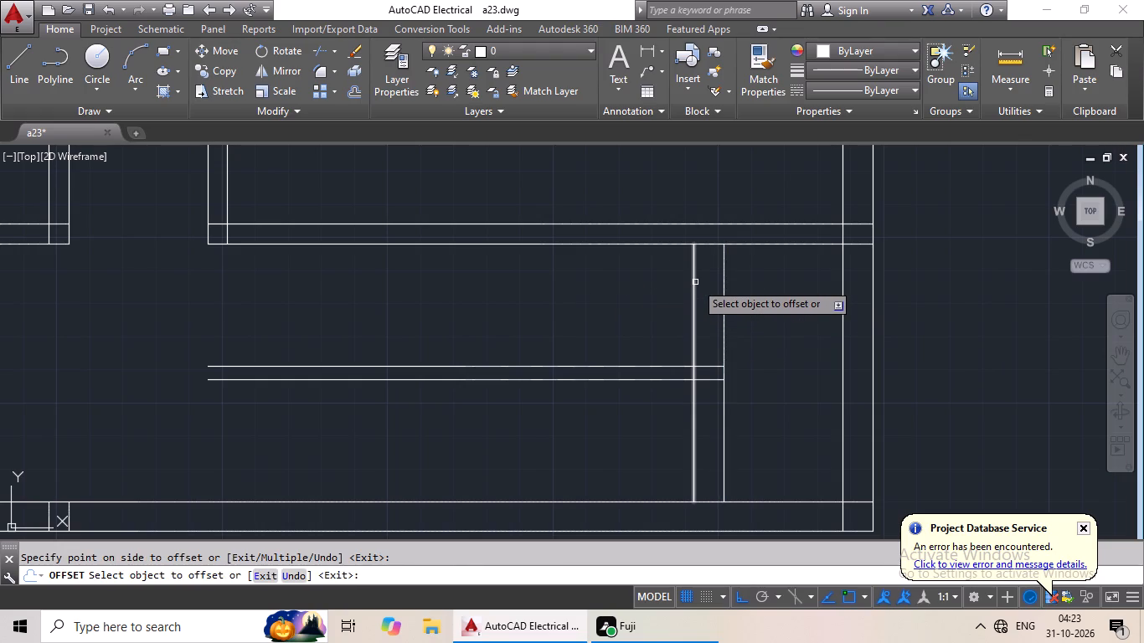
left_click(695, 282)
left_click(677, 283)
left_click(662, 287)
left_click(623, 293)
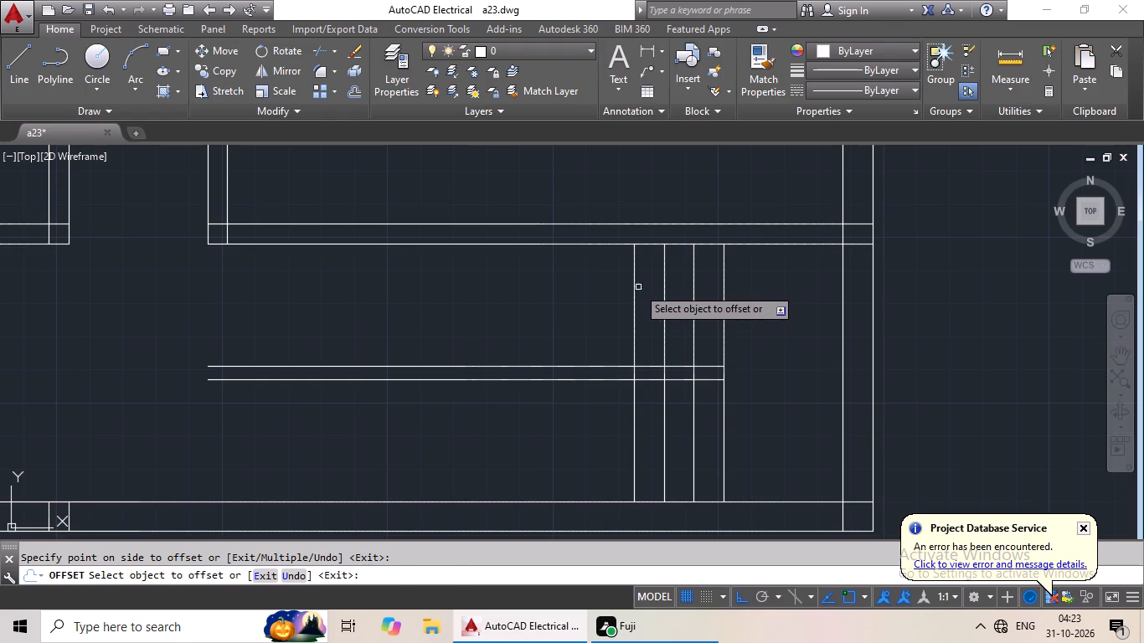
left_click(633, 289)
left_click(593, 294)
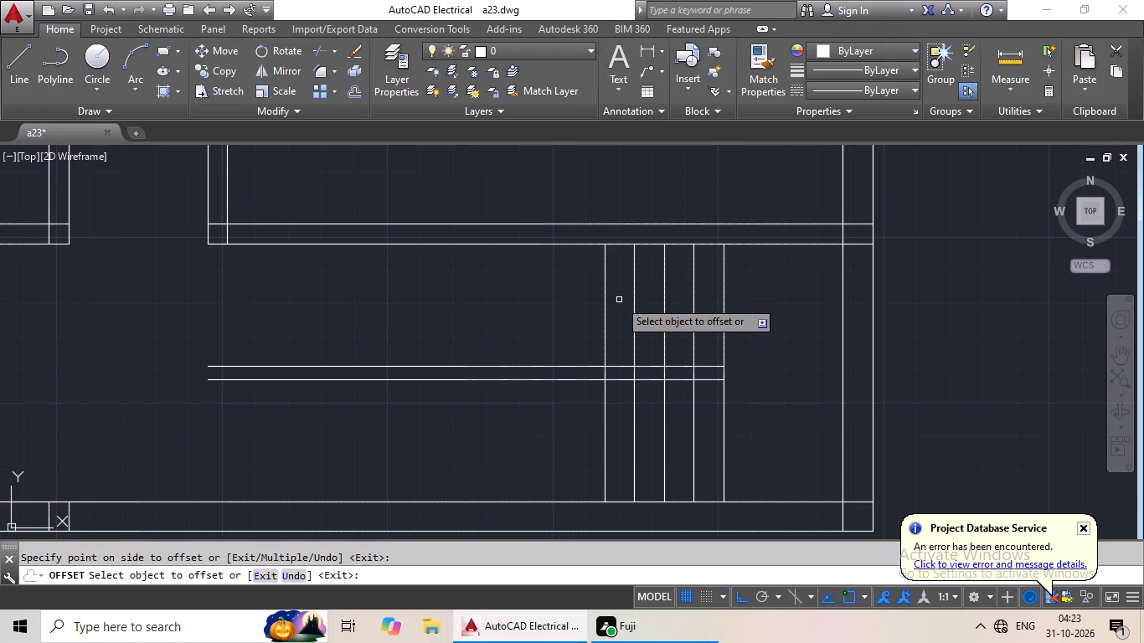
Continue the 9" offsets to the left from the last tread, adding five more stair treads.
left_click(606, 303)
left_click(577, 306)
double_click(576, 308)
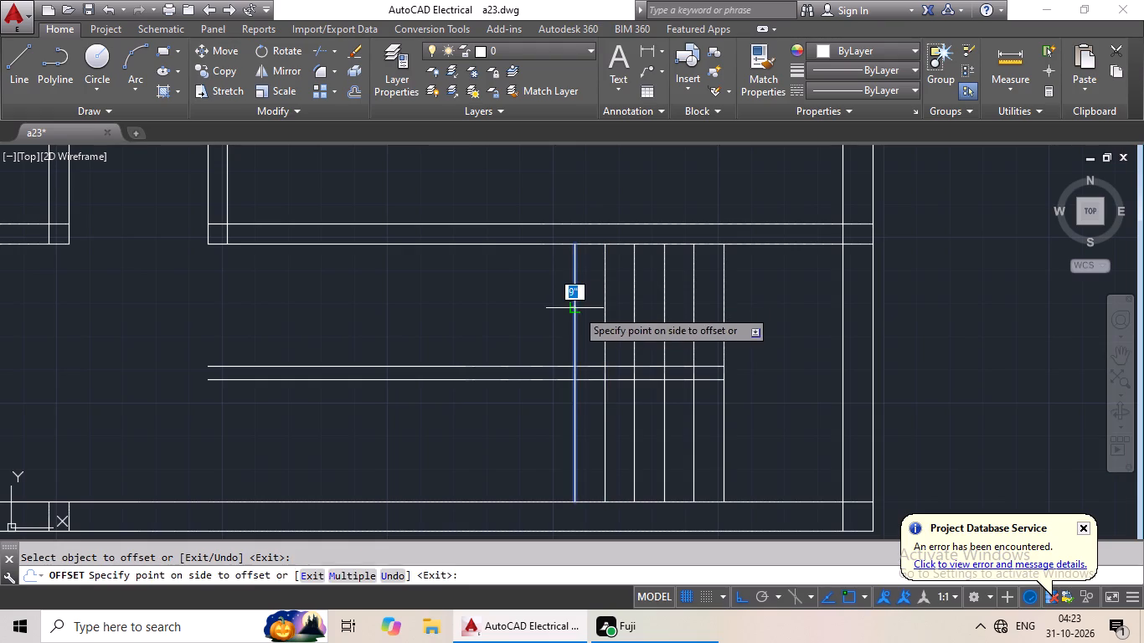
left_click(533, 320)
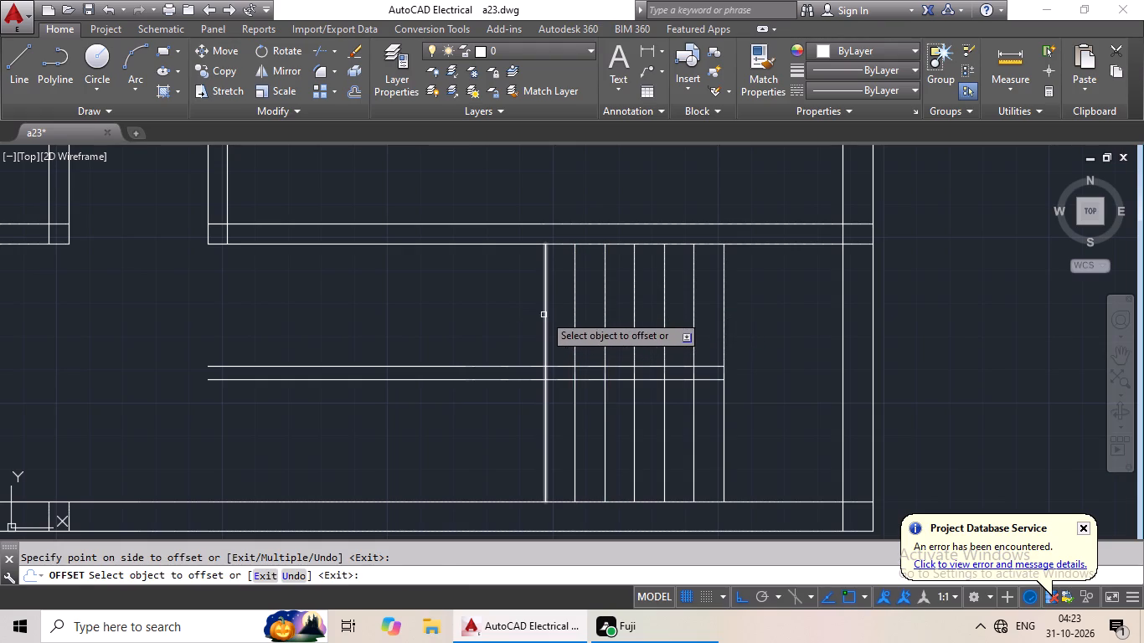
double_click(544, 314)
left_click(523, 325)
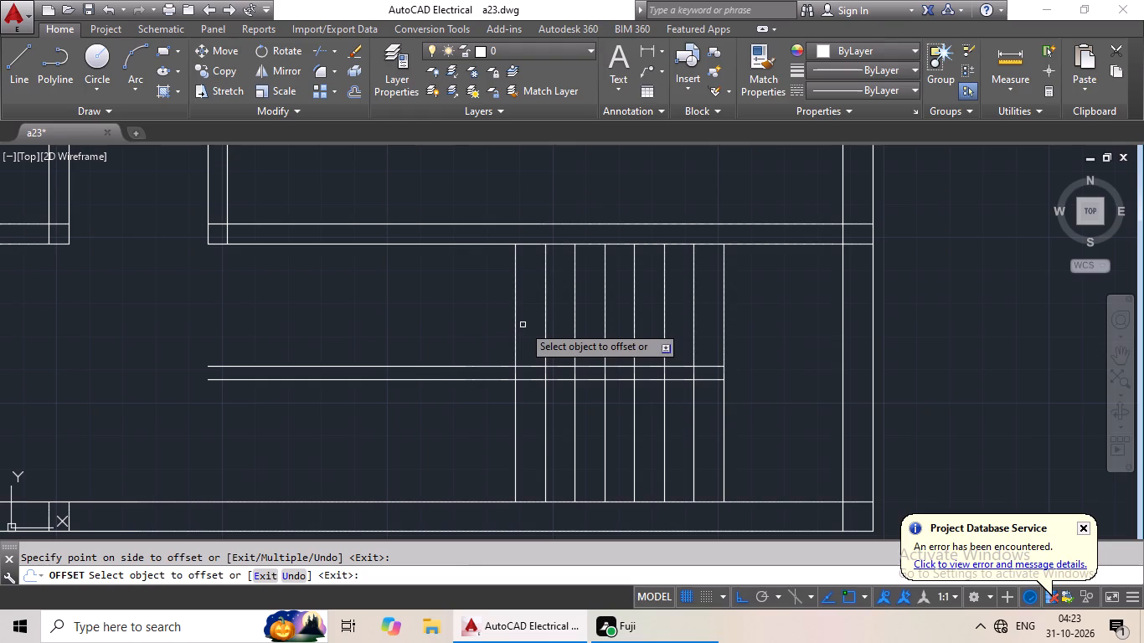
left_click(514, 325)
left_click(477, 327)
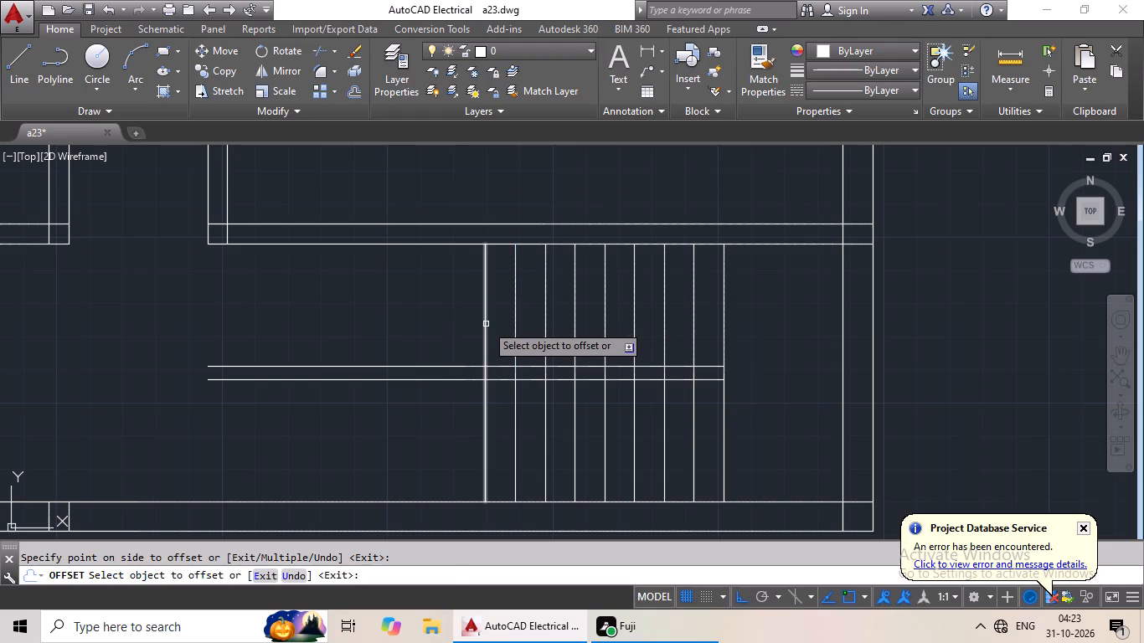
left_click_drag(486, 324, 472, 326)
left_click(451, 327)
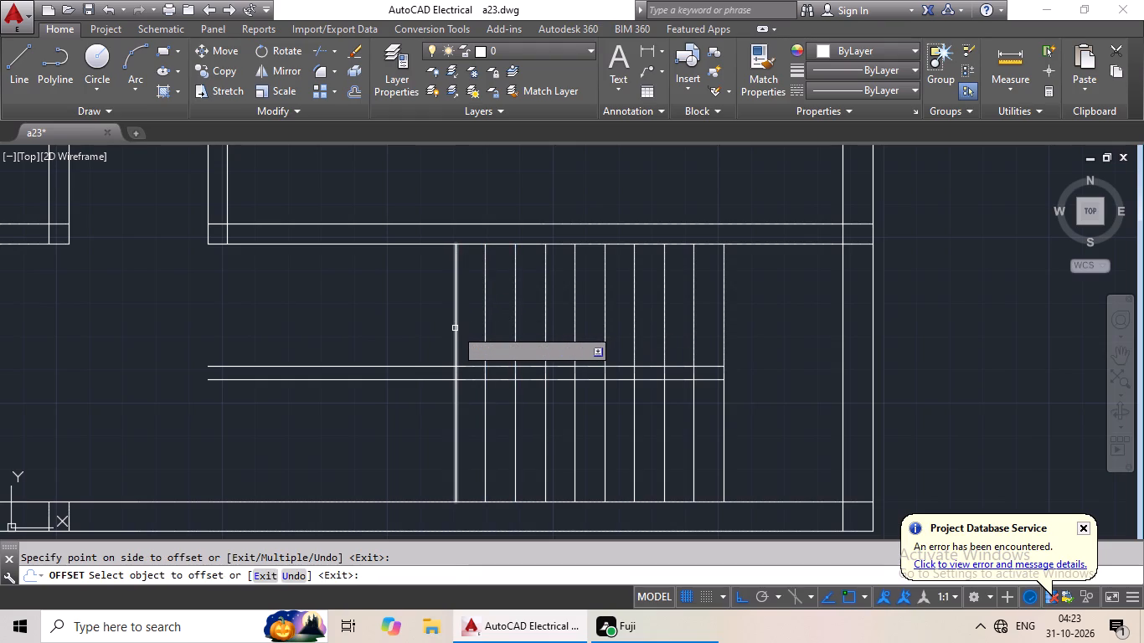
Add the last six stair treads to the left at 9" spacing, completing the run across the bottom bay.
left_click(455, 328)
left_click(419, 337)
left_click_drag(424, 331, 390, 336)
left_click(374, 337)
left_click(394, 327)
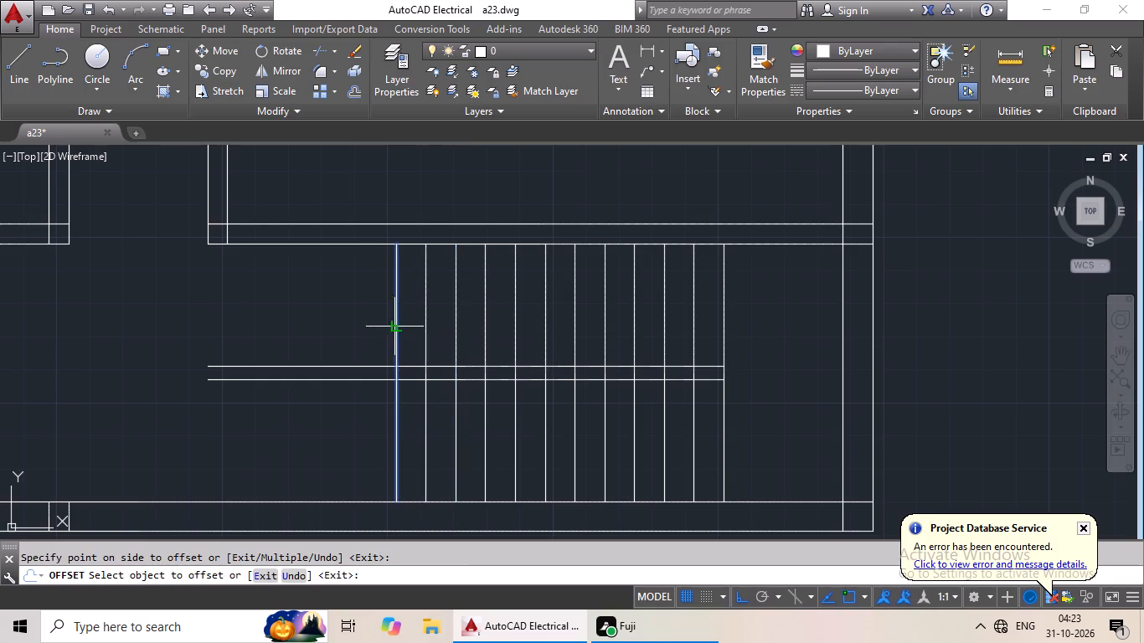
left_click(372, 330)
left_click_drag(368, 335, 322, 342)
left_click(317, 337)
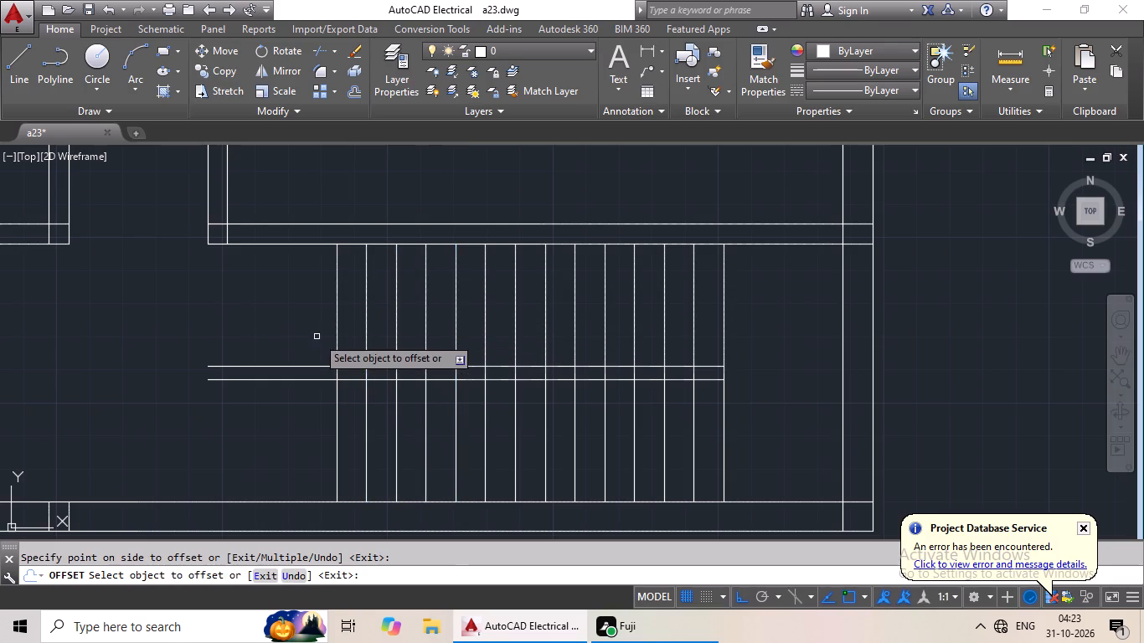
left_click_drag(335, 324, 302, 328)
left_click(300, 329)
left_click_drag(307, 323, 254, 332)
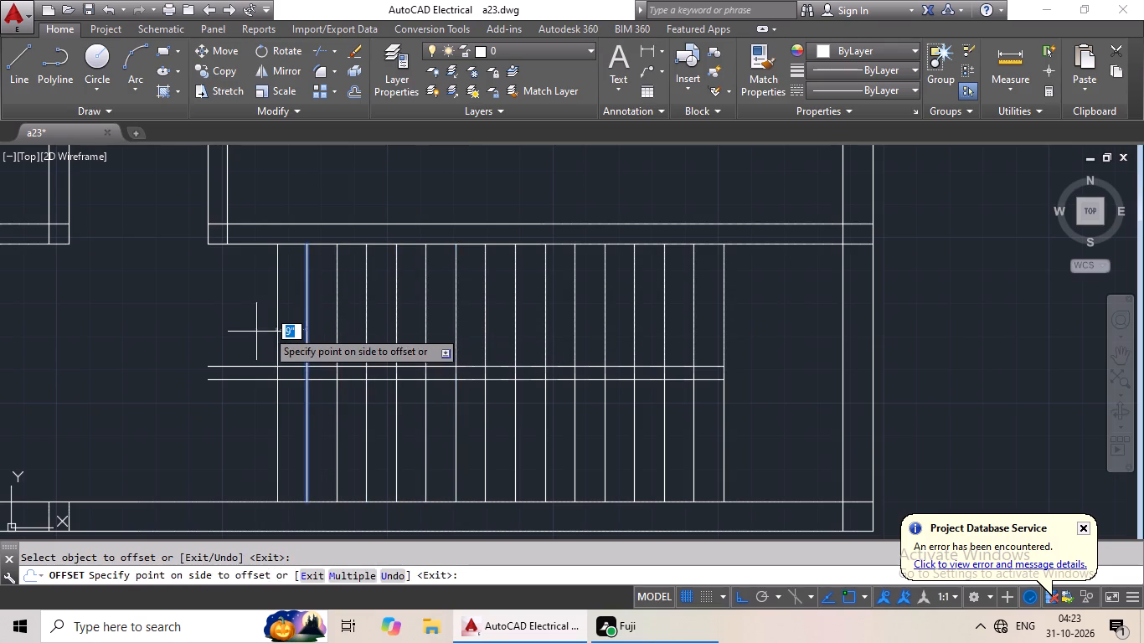
left_click_drag(254, 332, 252, 332)
left_click(252, 332)
key("Escape")
key("Escape")
key("Escape")
key("Escape")
key("Escape")
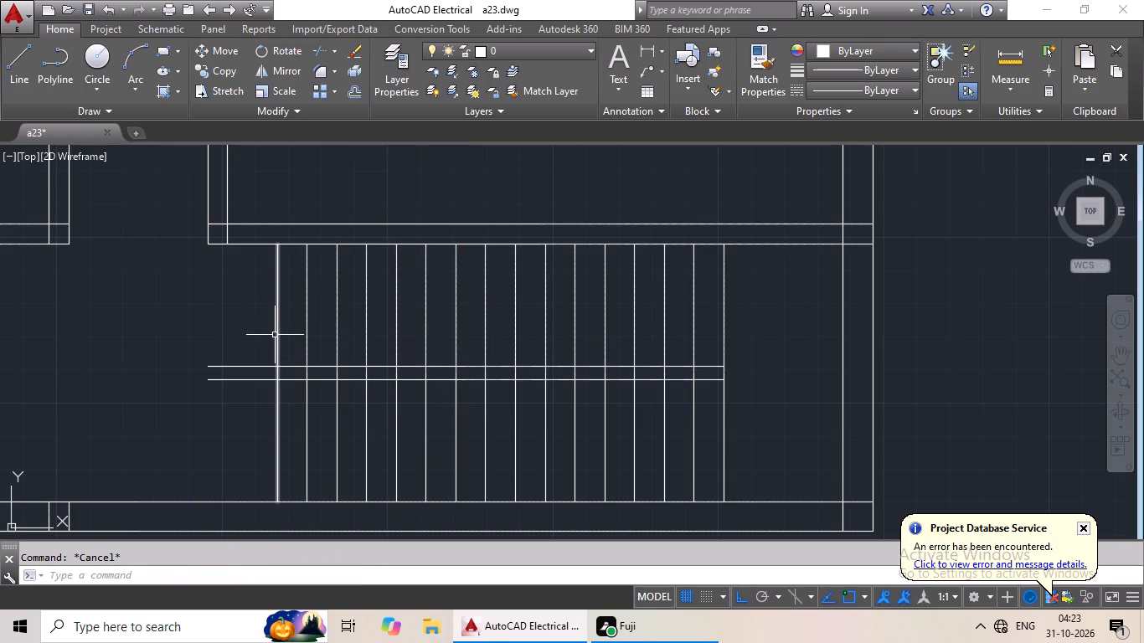
Trim the stair treads between the two horizontal divider lines, keeping the treads at both ends whole.
key("t")
key("r")
key("space")
key("space")
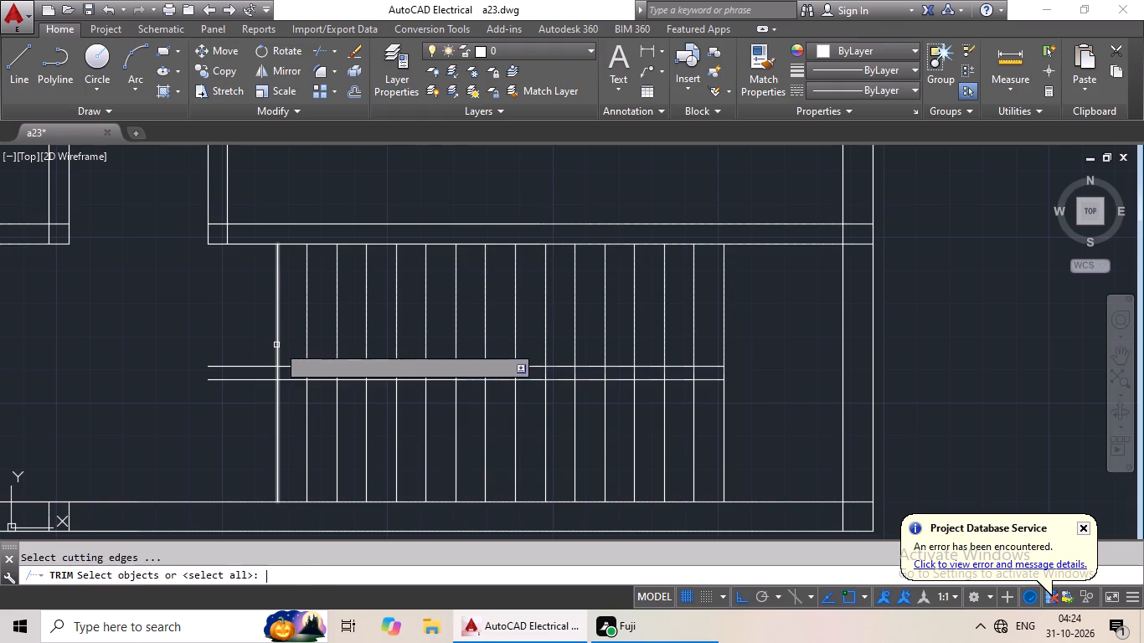
scroll(692, 377, "up", 4)
left_click_drag(757, 355, 441, 367)
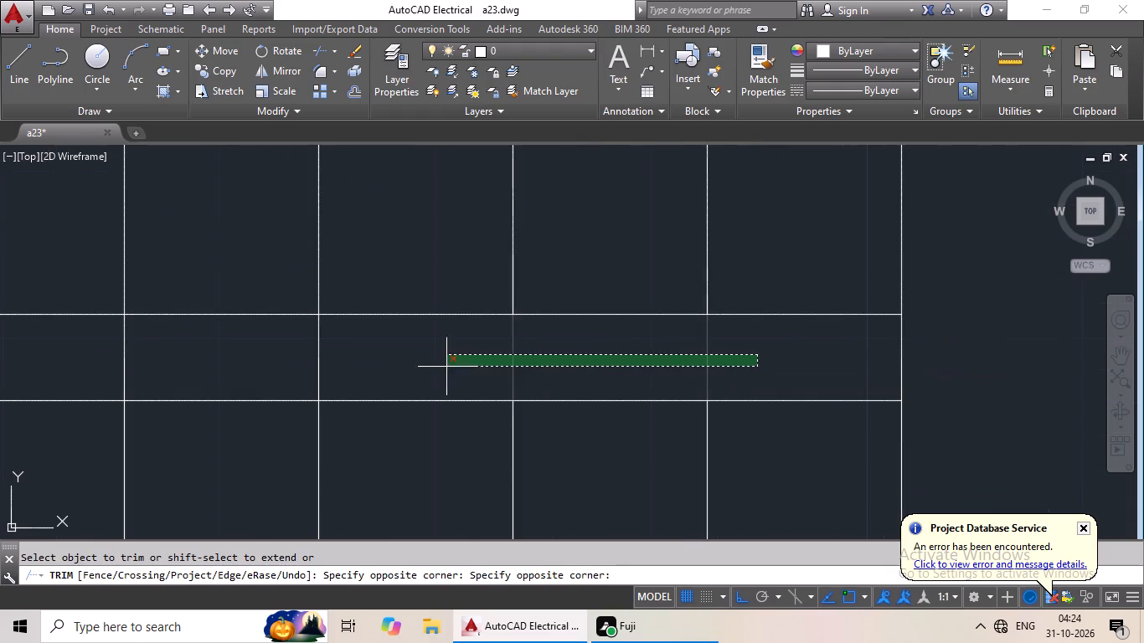
left_click_drag(441, 367, 275, 370)
scroll(349, 372, "down", 1)
middle_click_drag(347, 370, 736, 398)
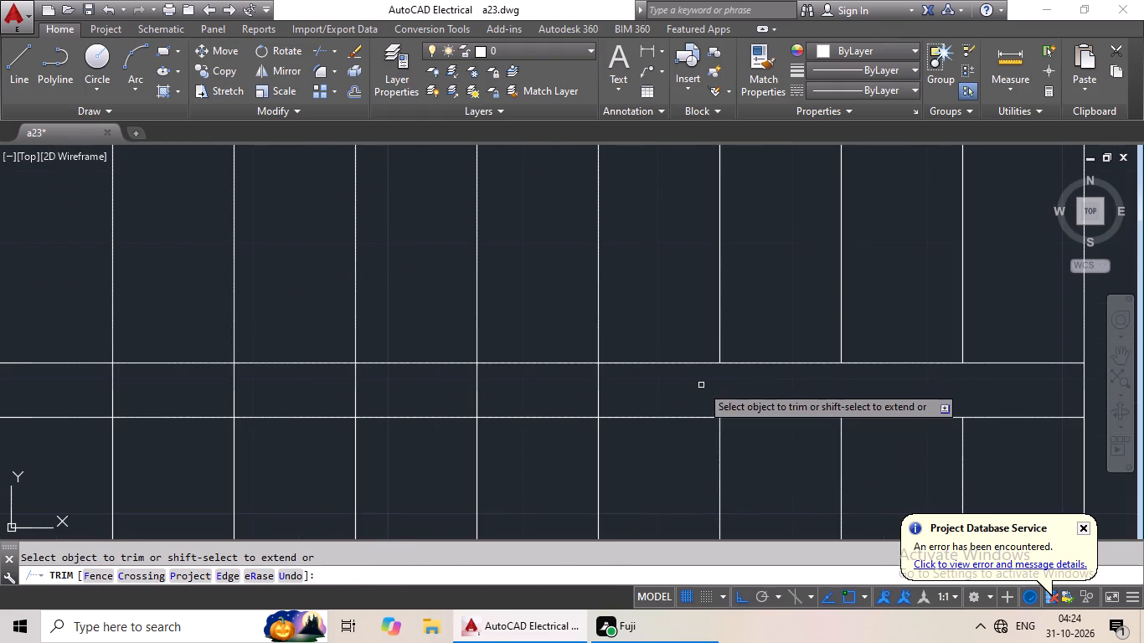
left_click_drag(701, 385, 260, 388)
scroll(294, 385, "down", 1)
middle_click_drag(296, 386, 626, 435)
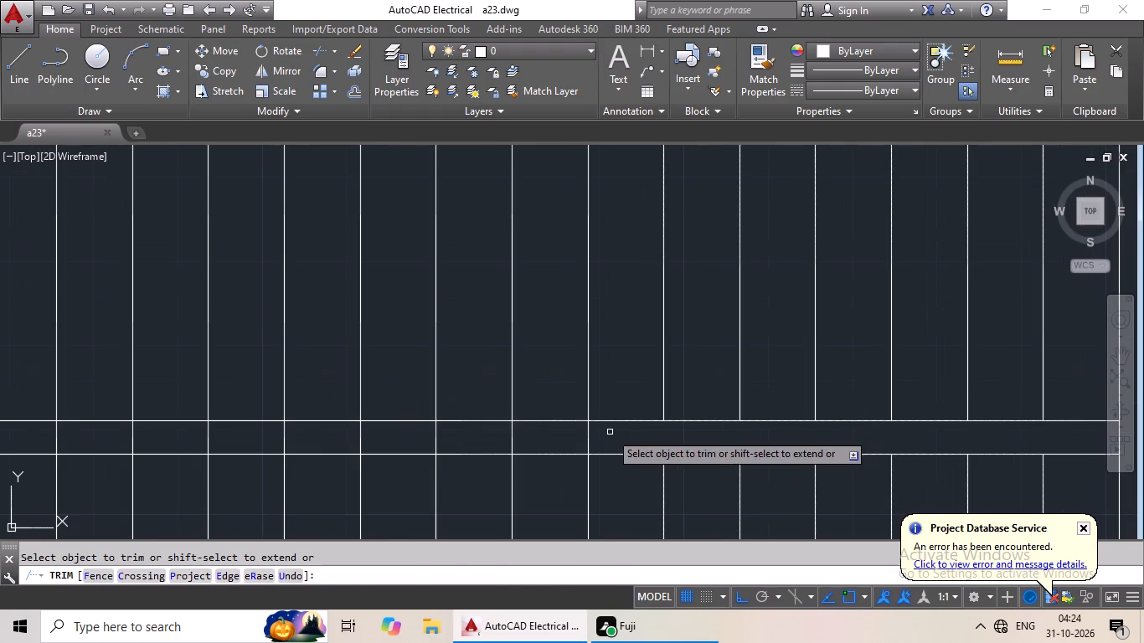
left_click_drag(610, 432, 355, 437)
middle_click_drag(411, 442, 694, 439)
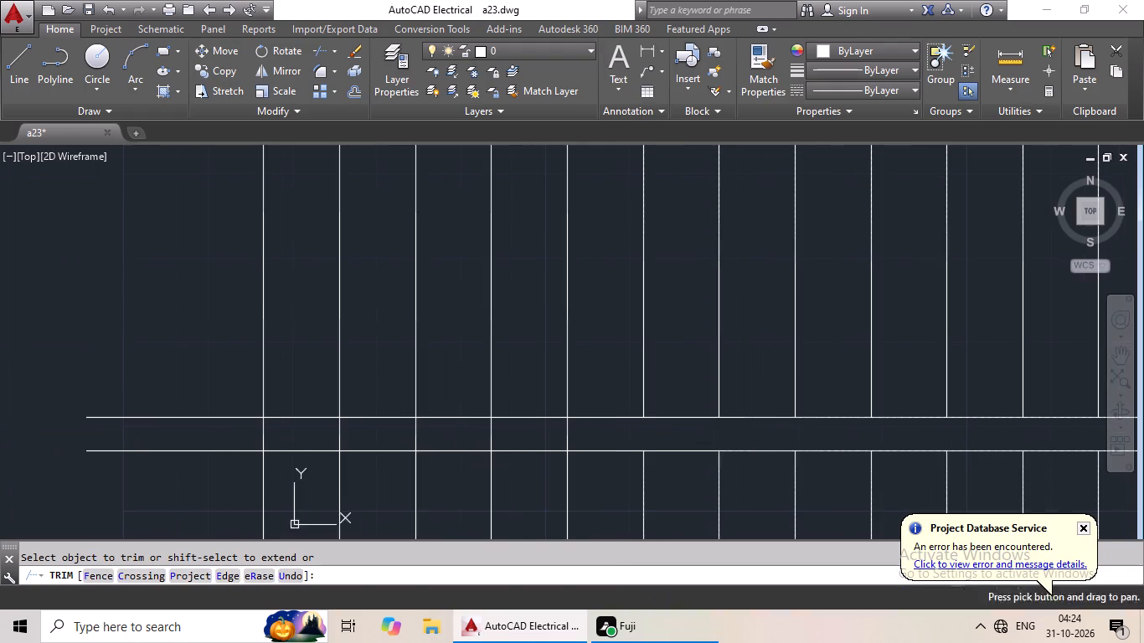
left_click_drag(648, 435, 356, 430)
left_click_drag(363, 426, 307, 439)
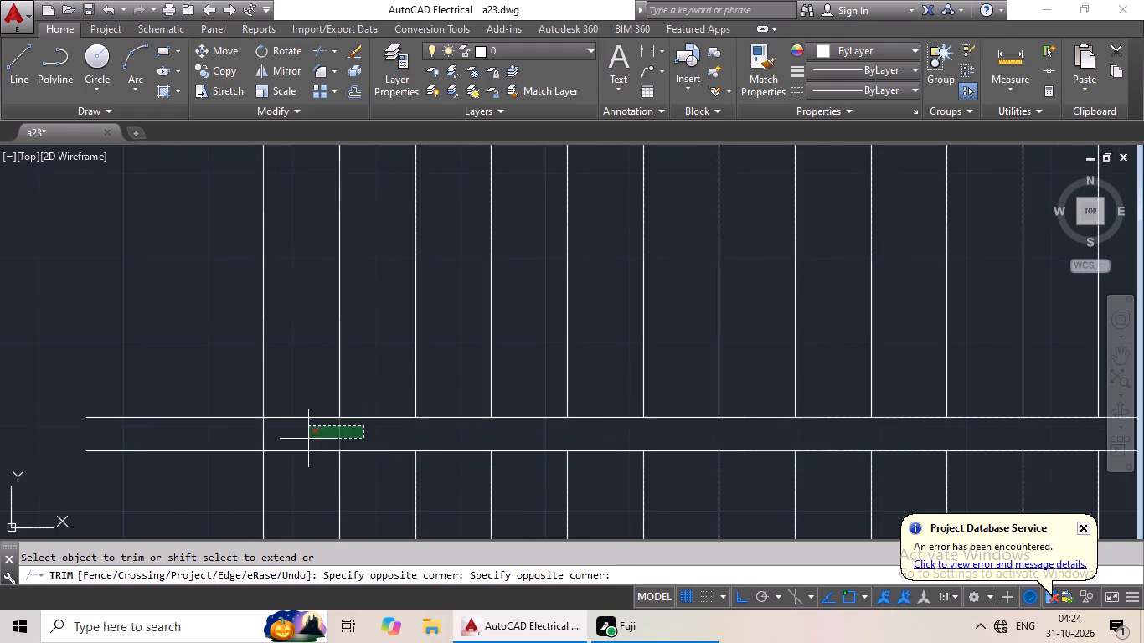
left_click_drag(307, 439, 306, 440)
left_click(309, 437)
Trim the two divider lines where they extend left beyond the last stair tread.
left_click_drag(204, 354, 137, 479)
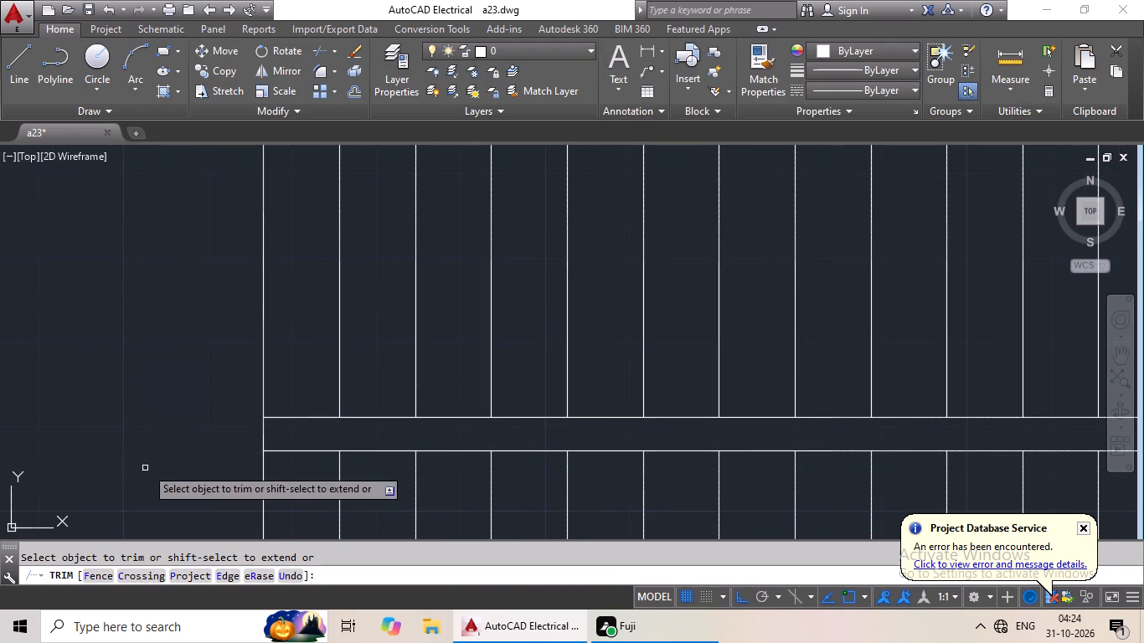
scroll(193, 435, "down", 4)
middle_click_drag(566, 469, 776, 445)
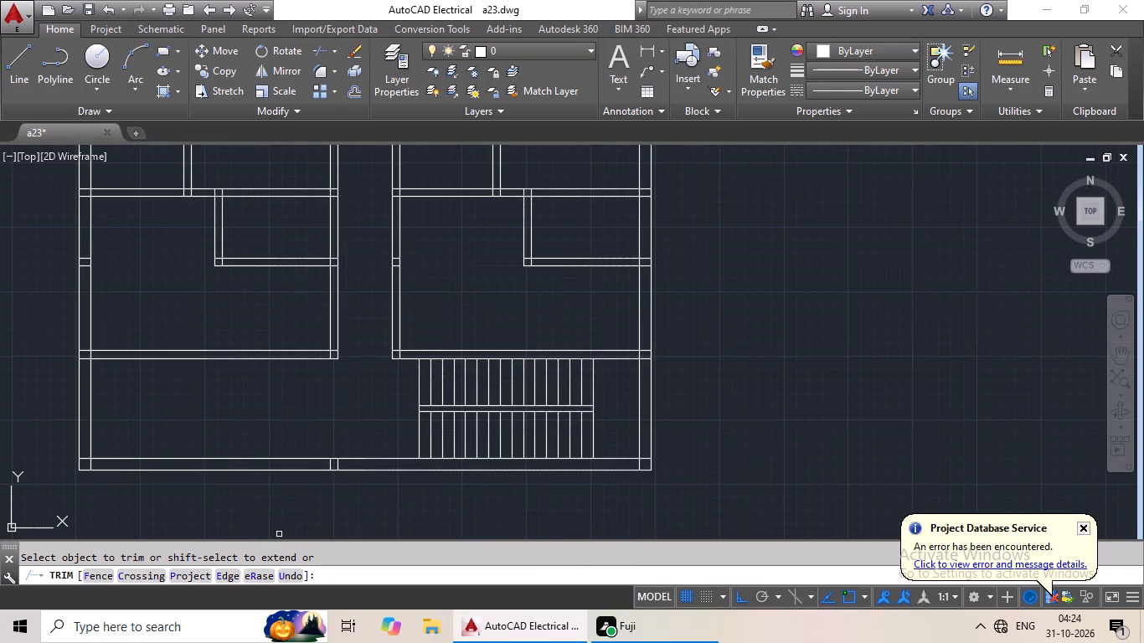
key("Escape")
Delete the two short vertical line pieces inside the bottom outer wall's thickness, left of the stairs.
scroll(331, 490, "up", 4)
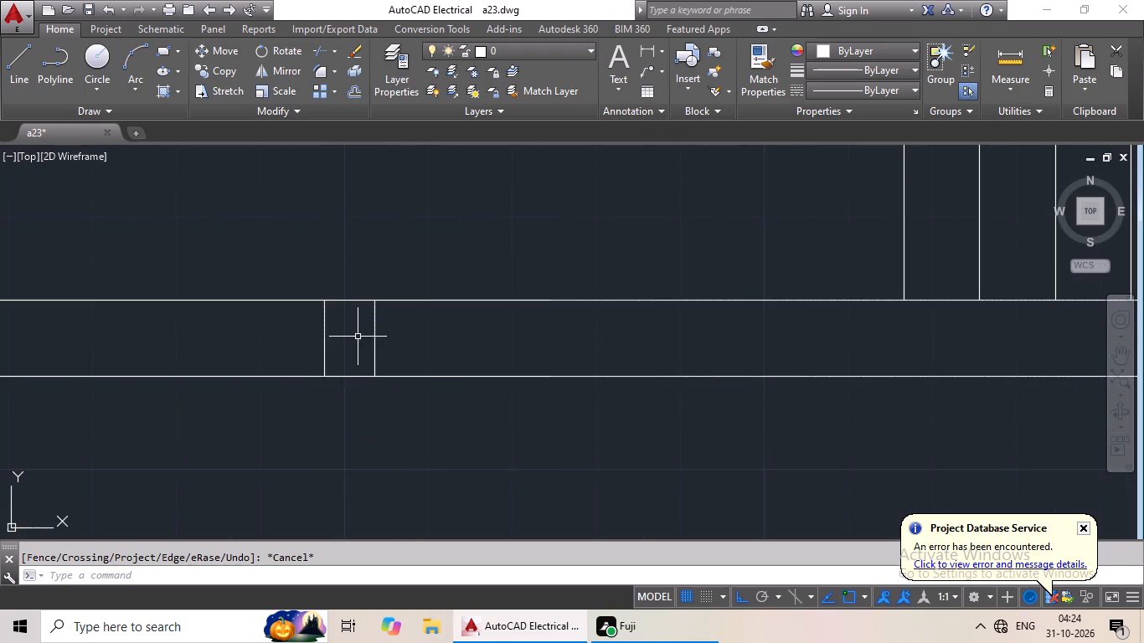
scroll(372, 331, "up", 1)
left_click_drag(466, 325, 210, 358)
left_click(207, 357)
key("Delete")
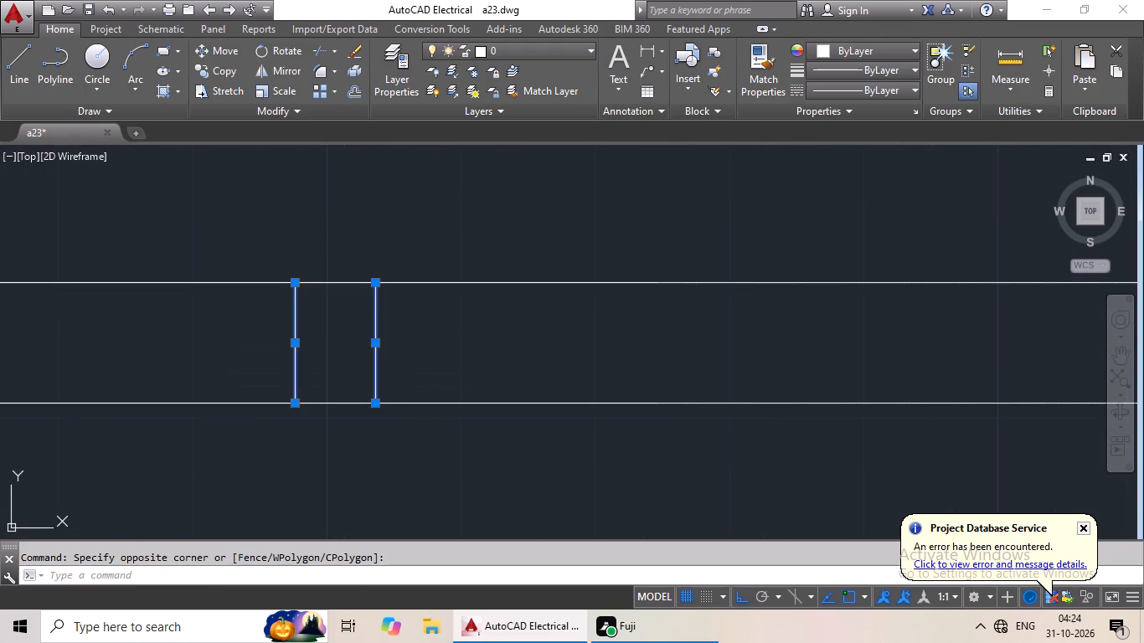
Delete the two short horizontal line pieces inside the right hall's left wall, beside the central passage.
scroll(295, 342, "down", 4)
middle_click_drag(307, 305, 307, 406)
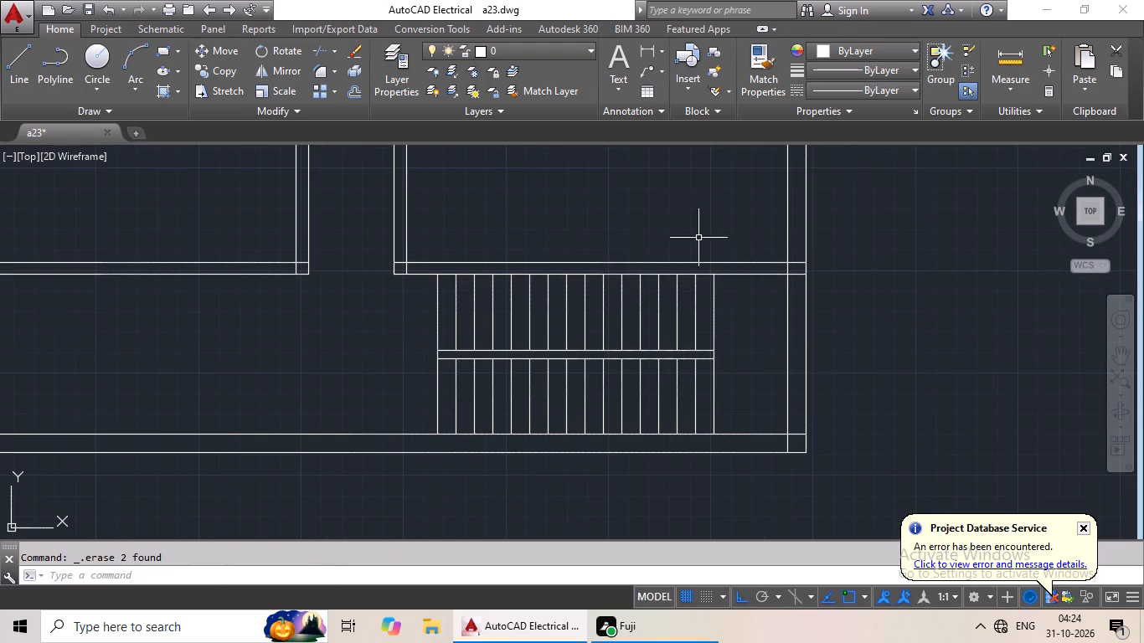
scroll(691, 239, "down", 3)
middle_click_drag(676, 213, 592, 287)
scroll(539, 291, "up", 4)
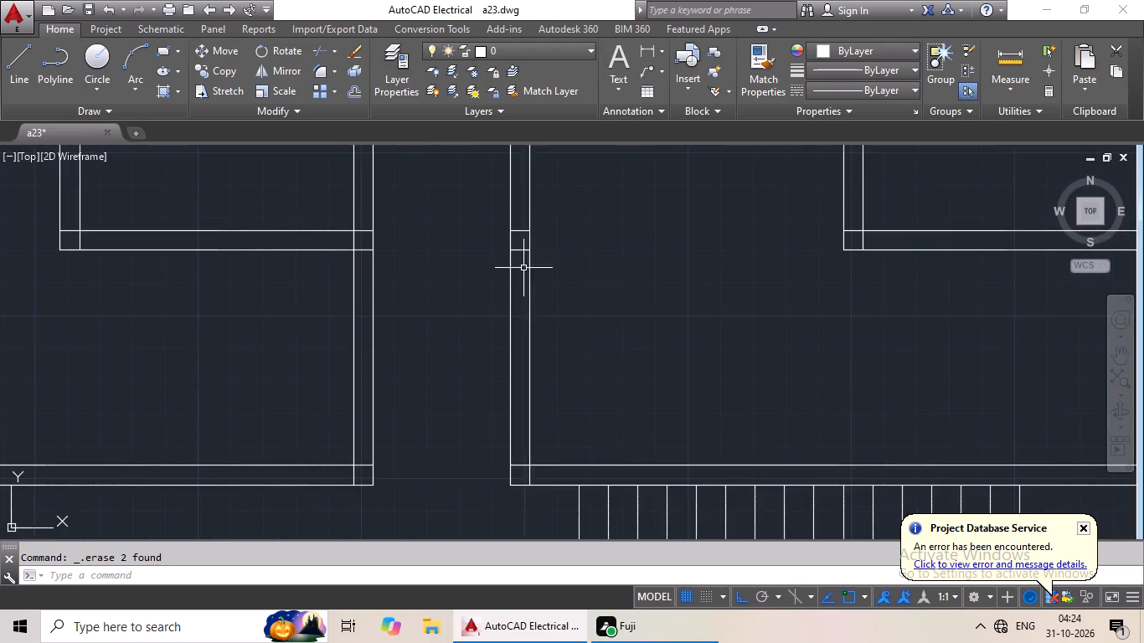
scroll(523, 257, "up", 3)
middle_click_drag(503, 221, 483, 314)
left_click_drag(498, 212, 477, 387)
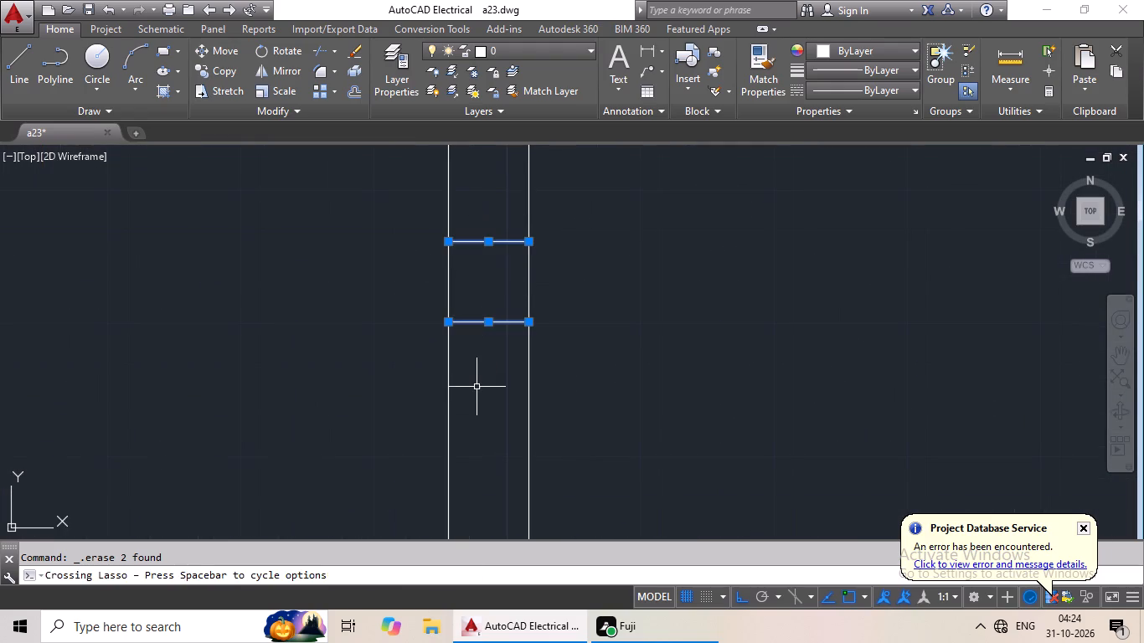
key("Delete")
Delete the two short horizontal line pieces inside the left outer wall's thickness beside the left hall.
scroll(544, 374, "down", 4)
middle_click_drag(355, 363, 608, 326)
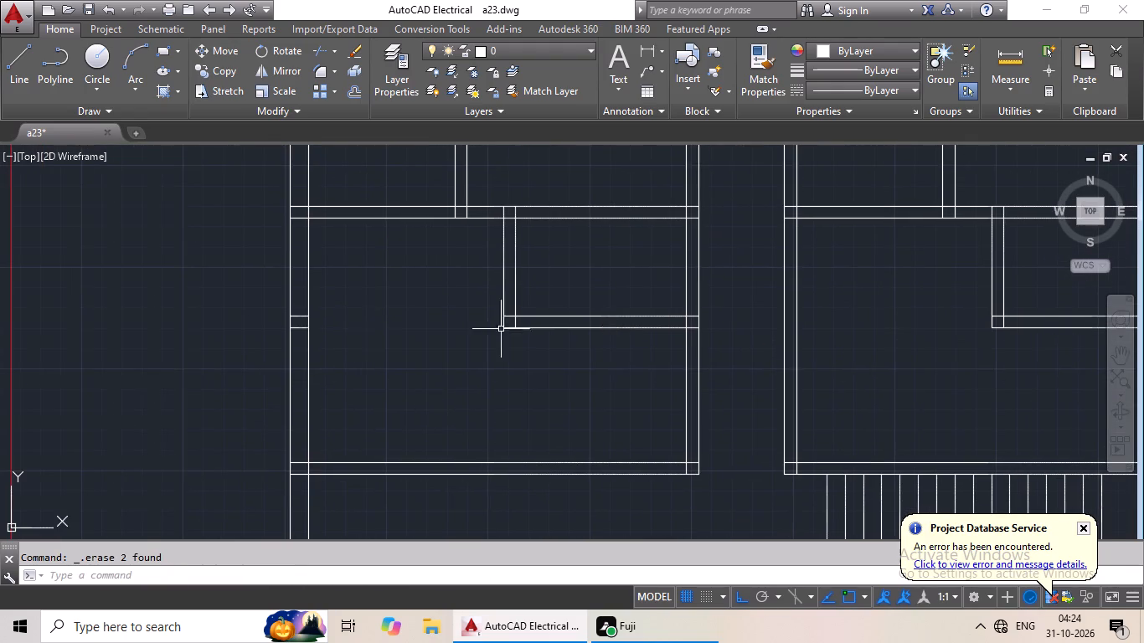
scroll(289, 322, "up", 4)
left_click_drag(367, 219, 332, 399)
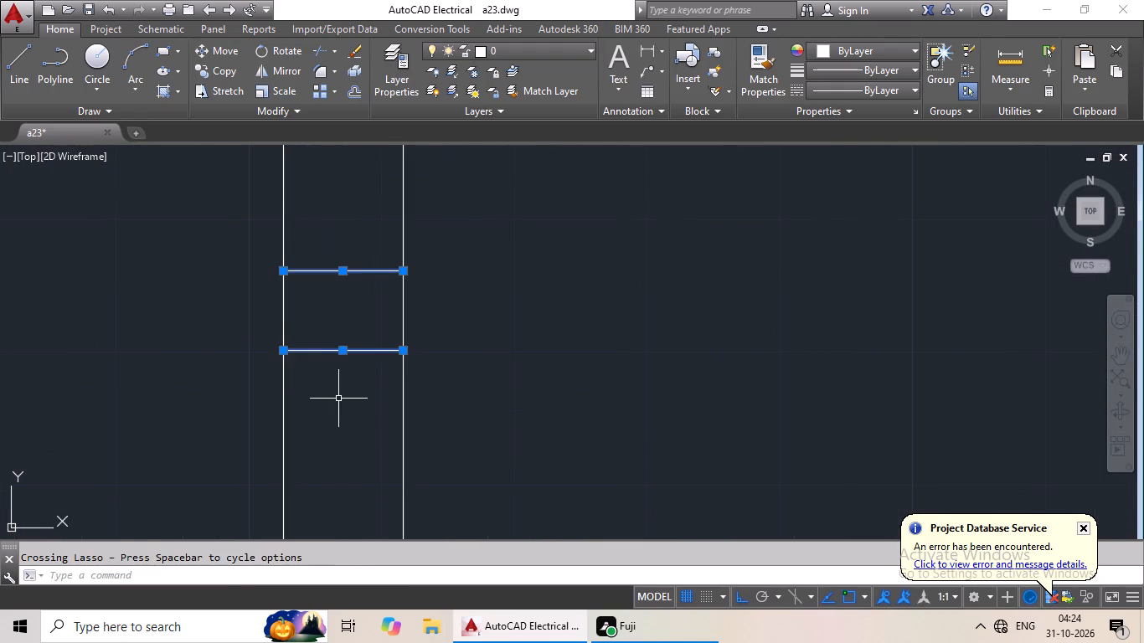
key("Delete")
Delete the two short vertical line pieces inside the horizontal wall above the right apartment's middle rooms.
scroll(470, 393, "down", 5)
middle_click_drag(564, 376, 454, 442)
middle_click_drag(572, 346, 477, 407)
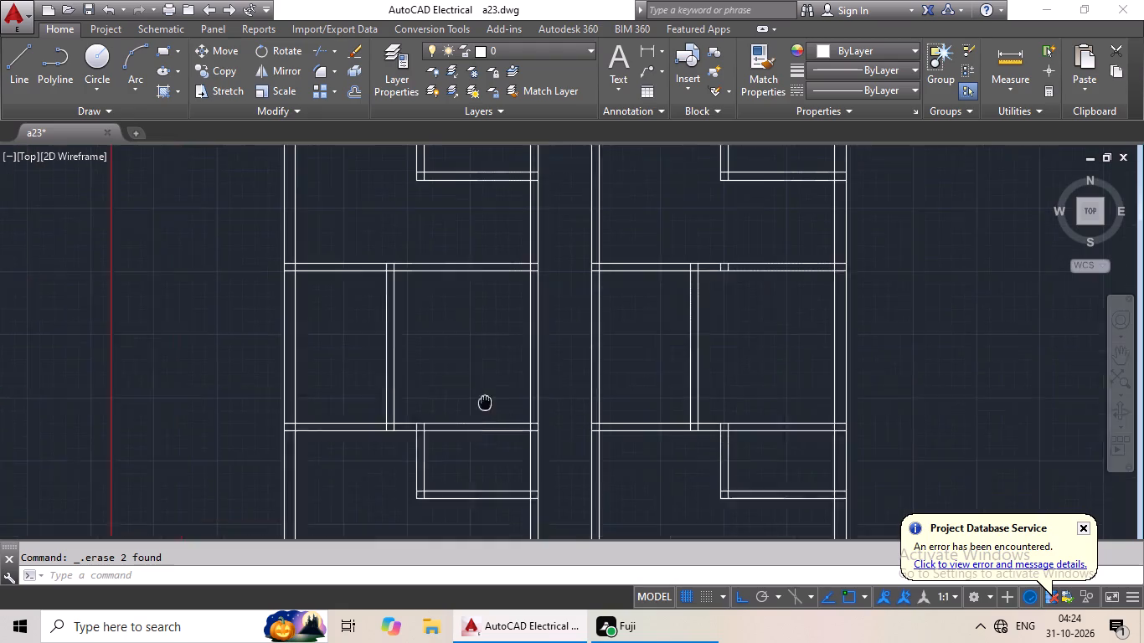
middle_click_drag(477, 407, 471, 411)
middle_click_drag(642, 349, 592, 409)
scroll(649, 344, "up", 6)
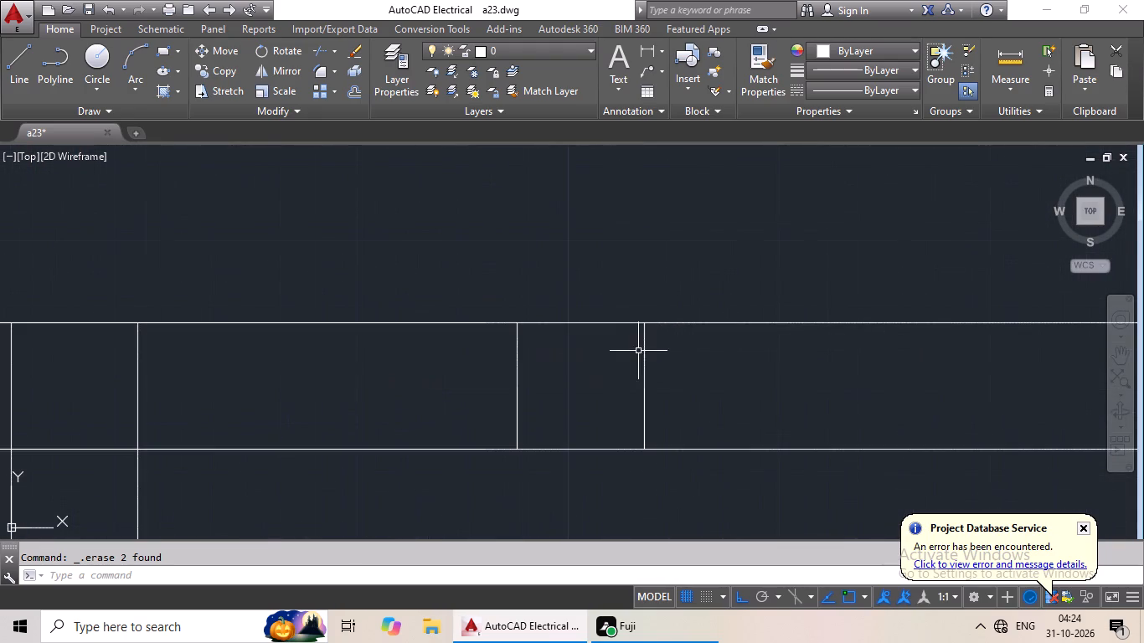
left_click_drag(693, 347, 453, 405)
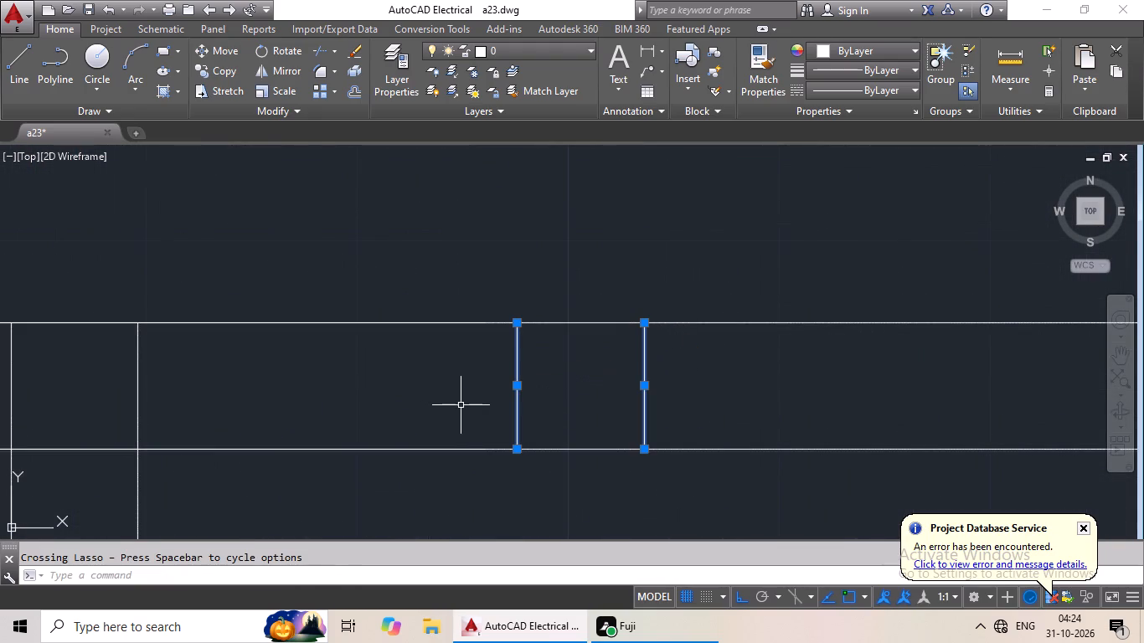
scroll(550, 408, "down", 2)
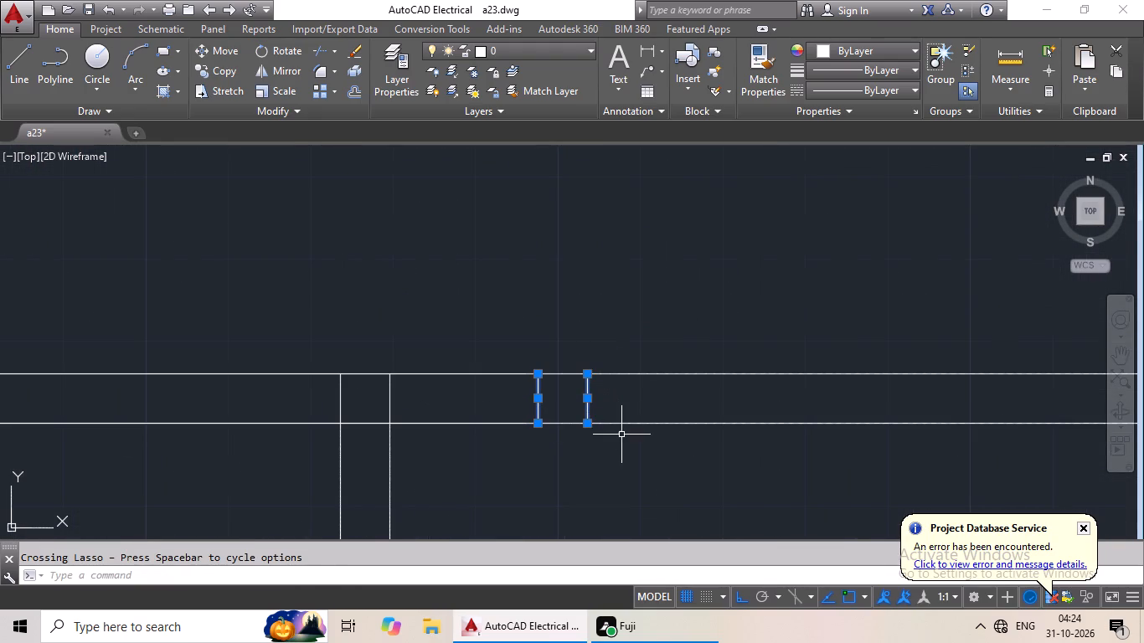
key("Delete")
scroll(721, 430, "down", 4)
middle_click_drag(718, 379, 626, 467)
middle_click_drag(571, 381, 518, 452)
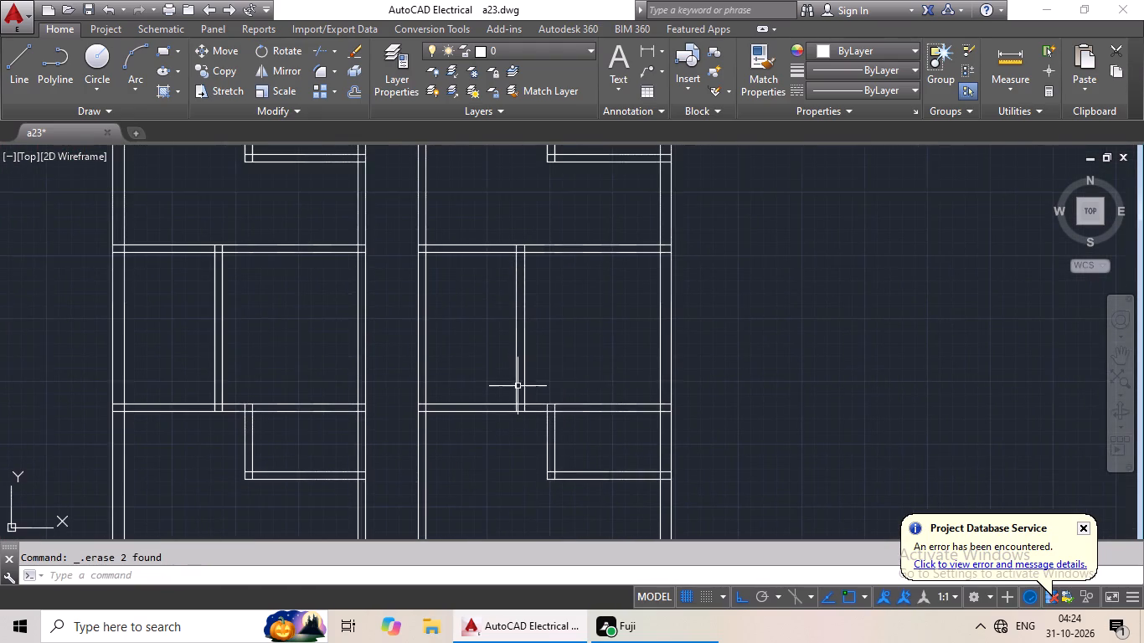
Trim the overlapping line pieces where the wall above the stairs meets the right outer wall.
middle_click_drag(498, 309, 472, 413)
middle_click_drag(523, 304, 491, 411)
middle_click_drag(523, 253, 495, 390)
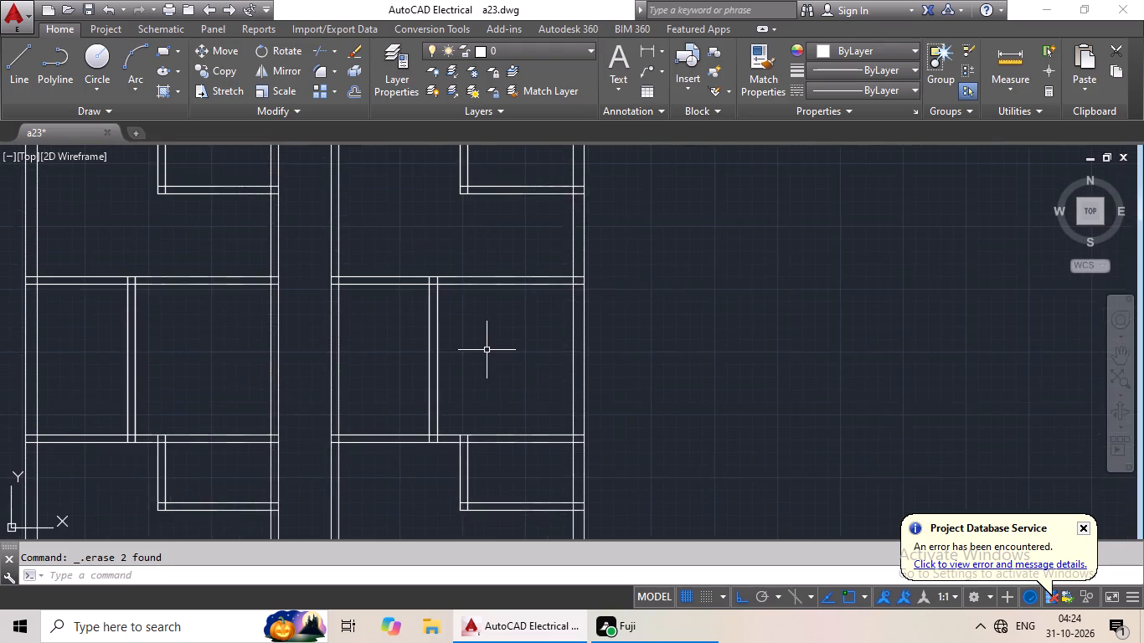
scroll(487, 349, "down", 1)
middle_click_drag(486, 330, 461, 471)
middle_click_drag(408, 306, 425, 195)
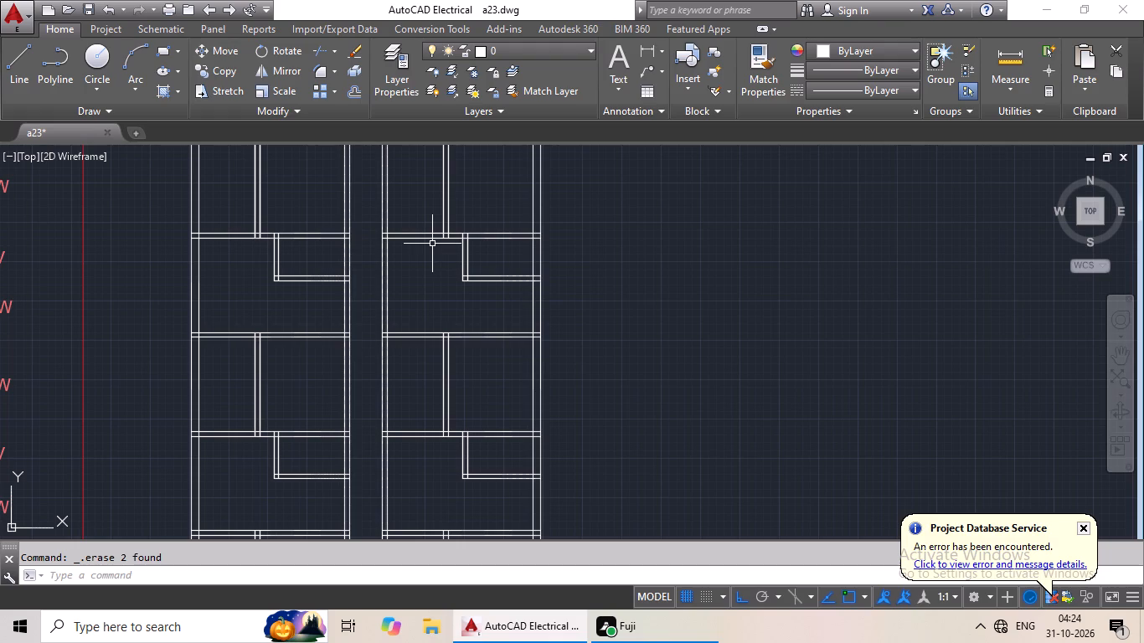
scroll(518, 239, "down", 2)
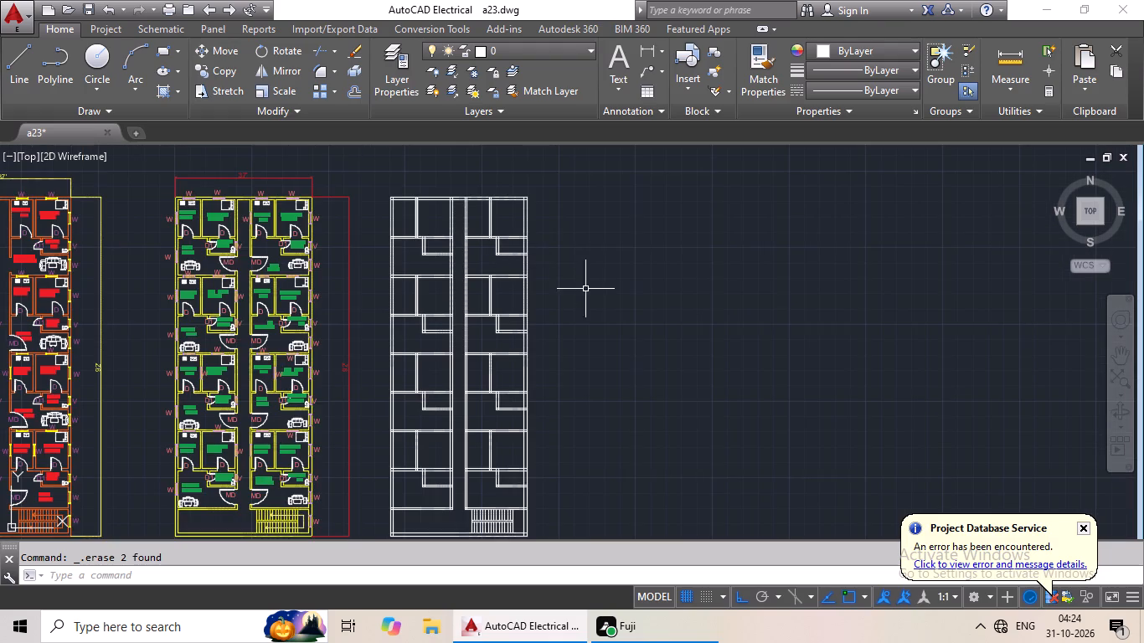
middle_click_drag(597, 311, 612, 261)
key("Escape")
key("Escape")
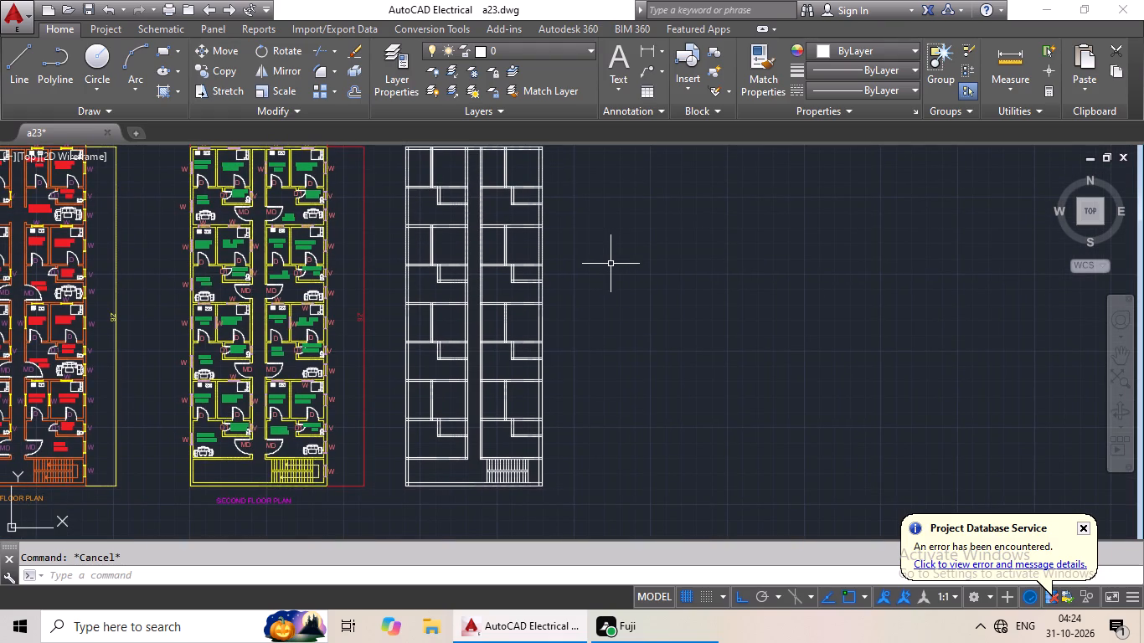
type("tr")
key("space")
key("space")
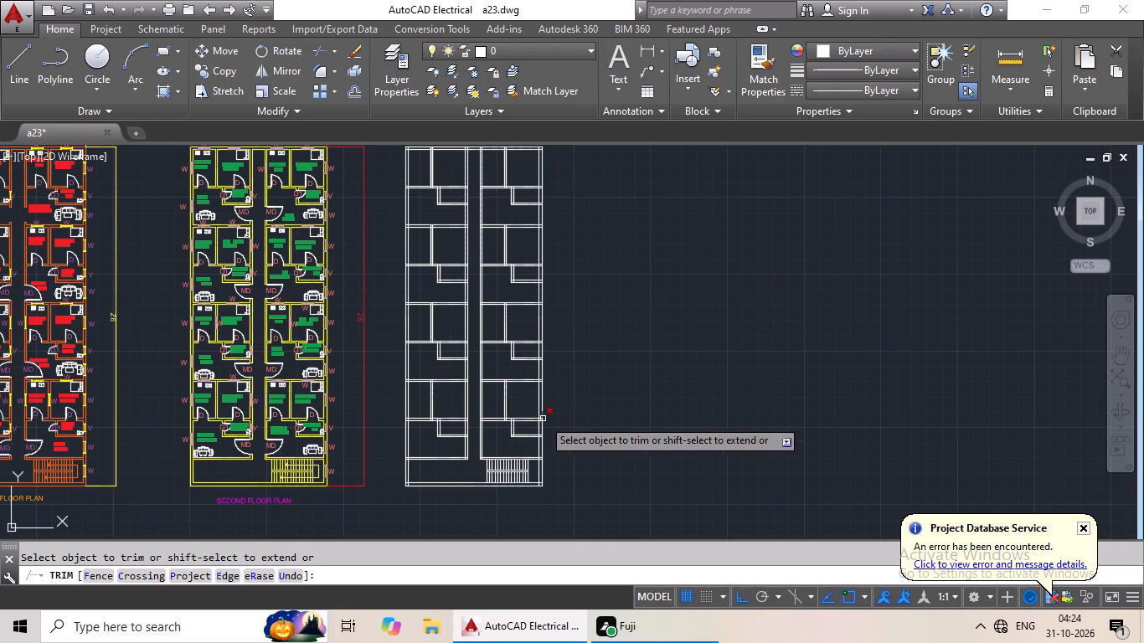
scroll(526, 466, "up", 5)
scroll(607, 425, "up", 2)
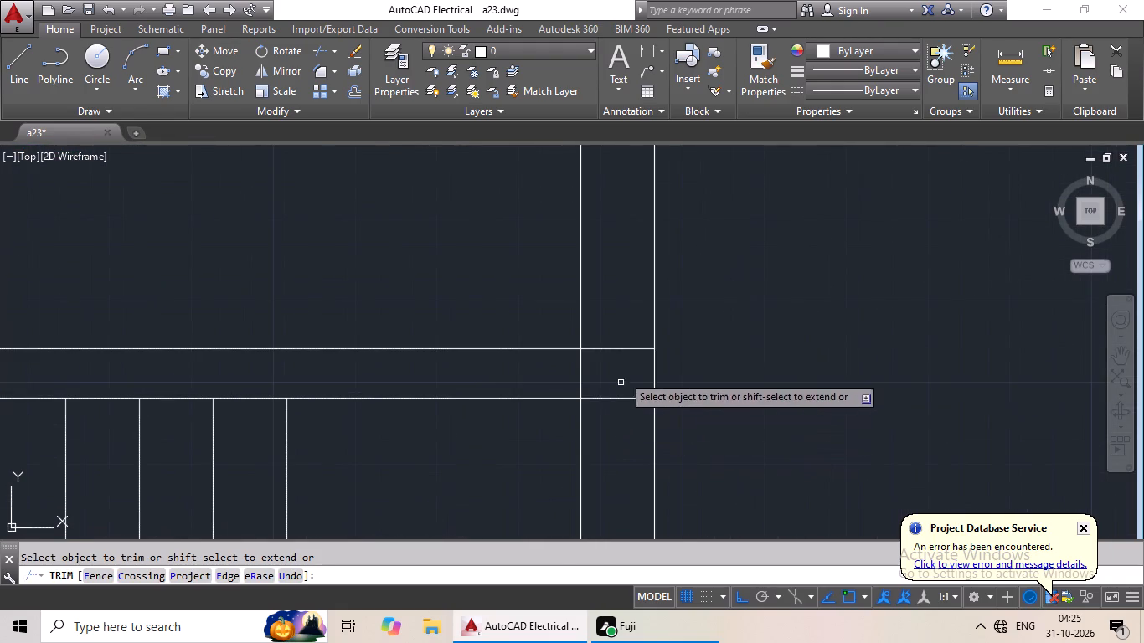
left_click_drag(619, 313, 610, 423)
left_click(610, 423)
left_click_drag(607, 368, 522, 383)
left_click(522, 383)
Trim the overlapping line pieces at the plan's bottom-right outer wall corner, beside the stairs.
scroll(604, 367, "down", 2)
middle_click_drag(604, 376, 576, 224)
scroll(569, 489, "up", 3)
left_click_drag(623, 405, 602, 471)
left_click(602, 471)
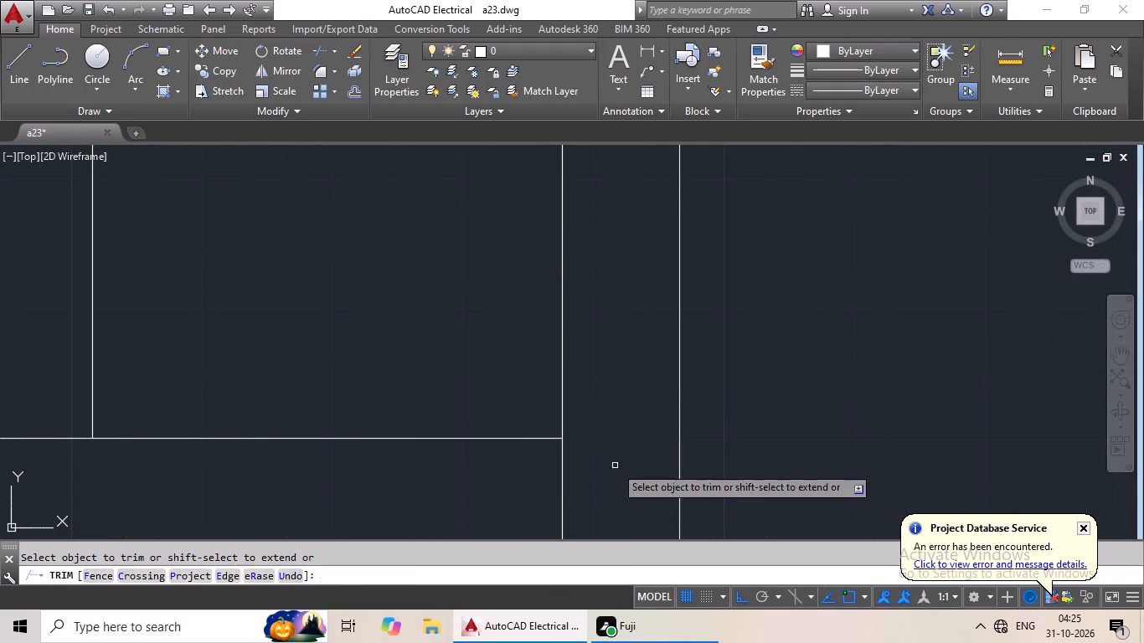
left_click_drag(615, 466, 511, 496)
left_click(511, 496)
Trim the overlapping line pieces at the right hall's lower-left wall corner, beside the central passage.
scroll(590, 477, "down", 4)
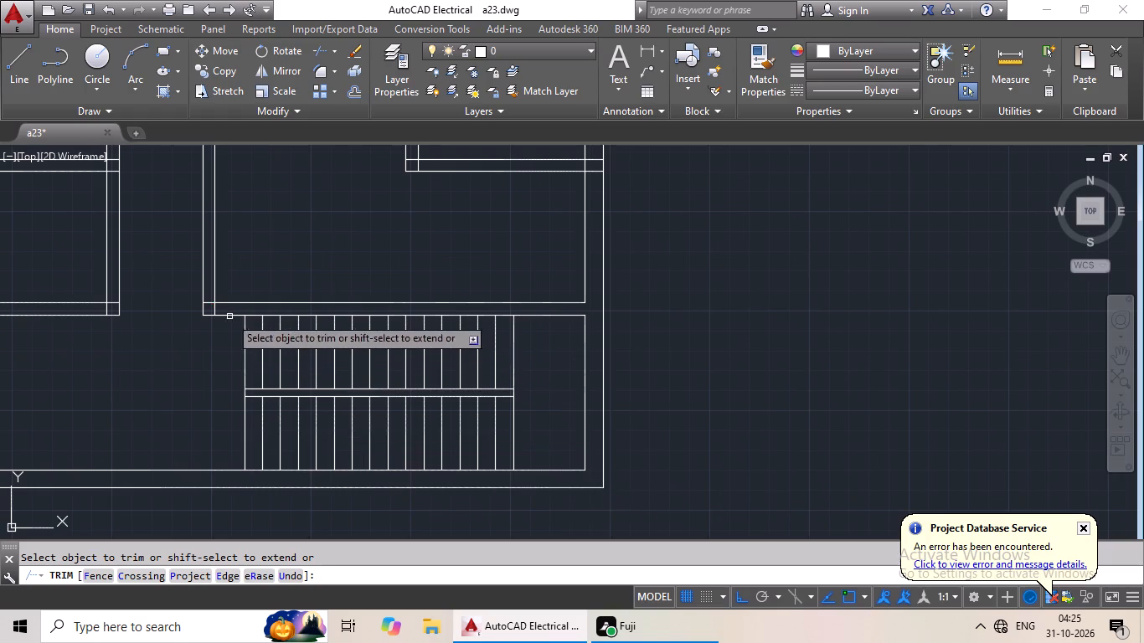
middle_click_drag(142, 337, 417, 345)
scroll(513, 314, "up", 4)
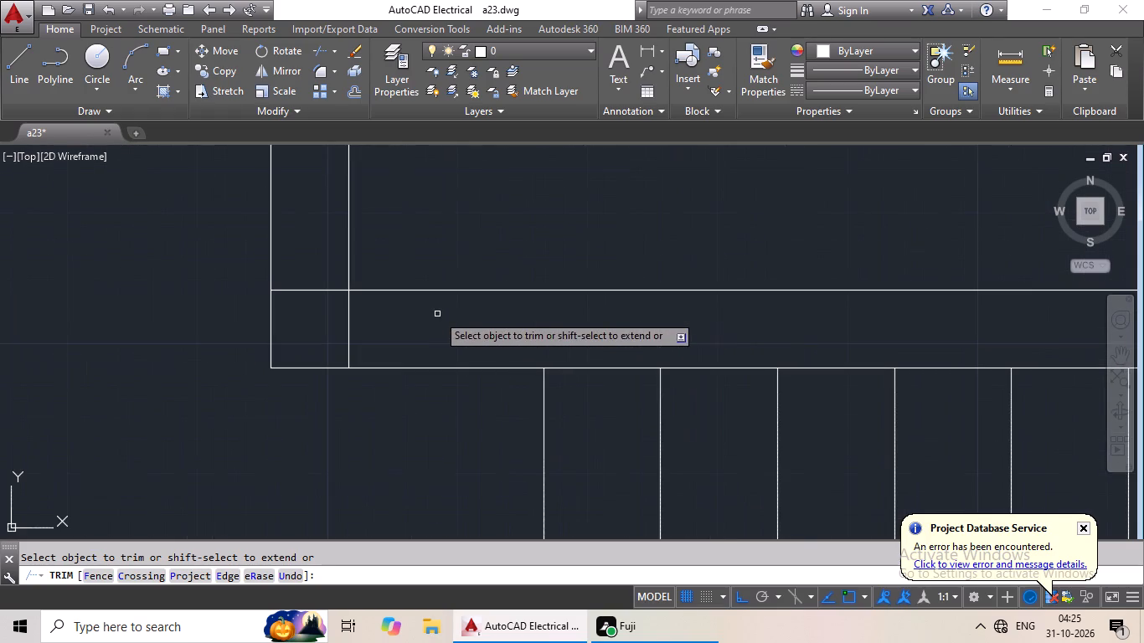
scroll(420, 311, "up", 3)
left_click_drag(456, 312, 17, 439)
scroll(306, 435, "down", 3)
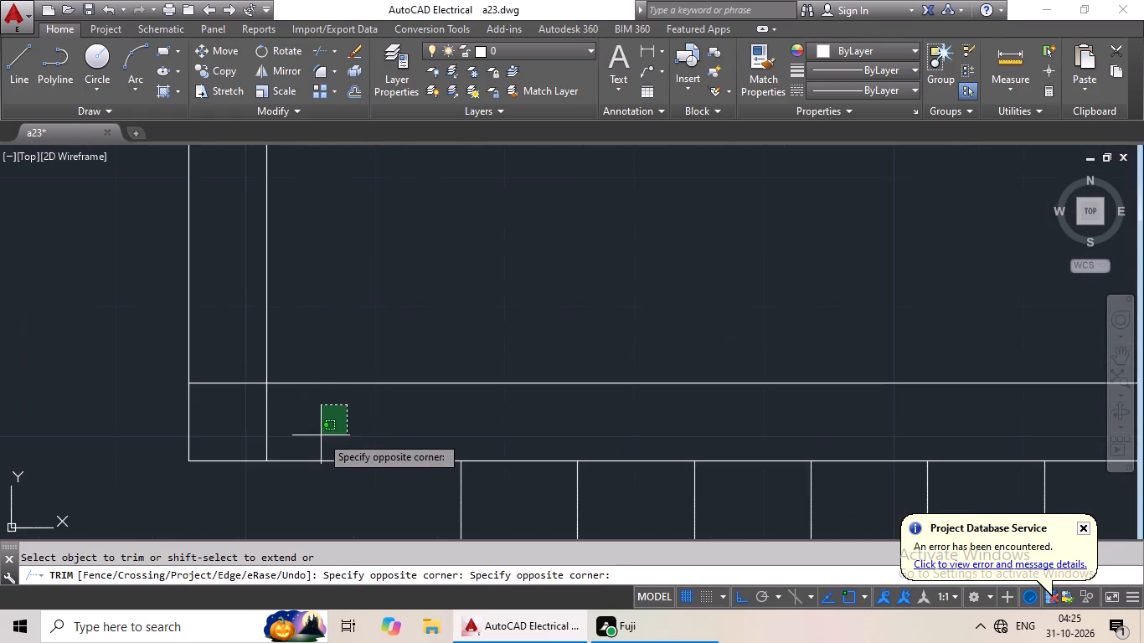
left_click(229, 432)
left_click_drag(239, 346, 228, 399)
left_click(227, 400)
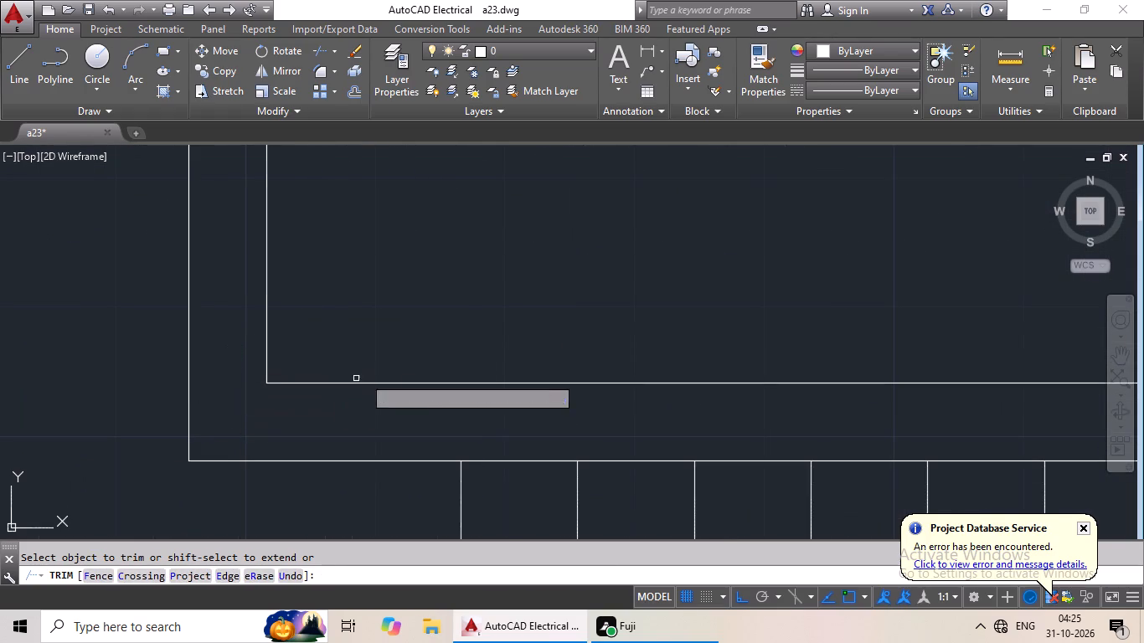
Trim the line pieces where the lowest right small room's bottom wall meets the right outer wall.
scroll(389, 368, "down", 3)
middle_click_drag(513, 275, 383, 418)
middle_click_drag(679, 409, 450, 468)
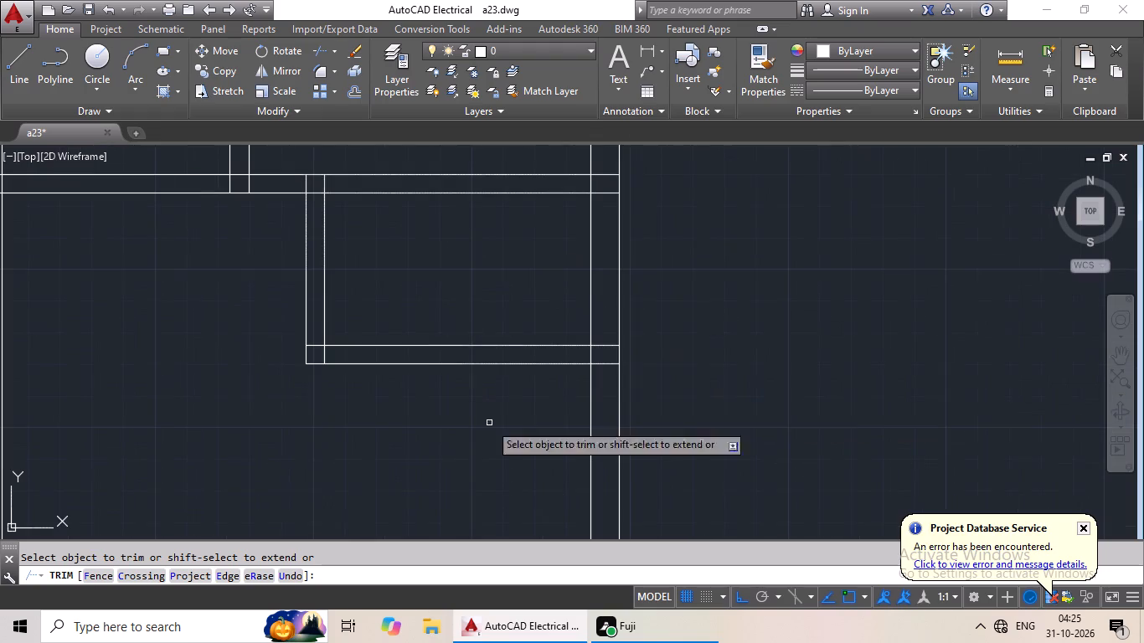
scroll(601, 348, "up", 4)
left_click_drag(638, 275, 605, 480)
left_click(604, 484)
left_click_drag(643, 394, 523, 408)
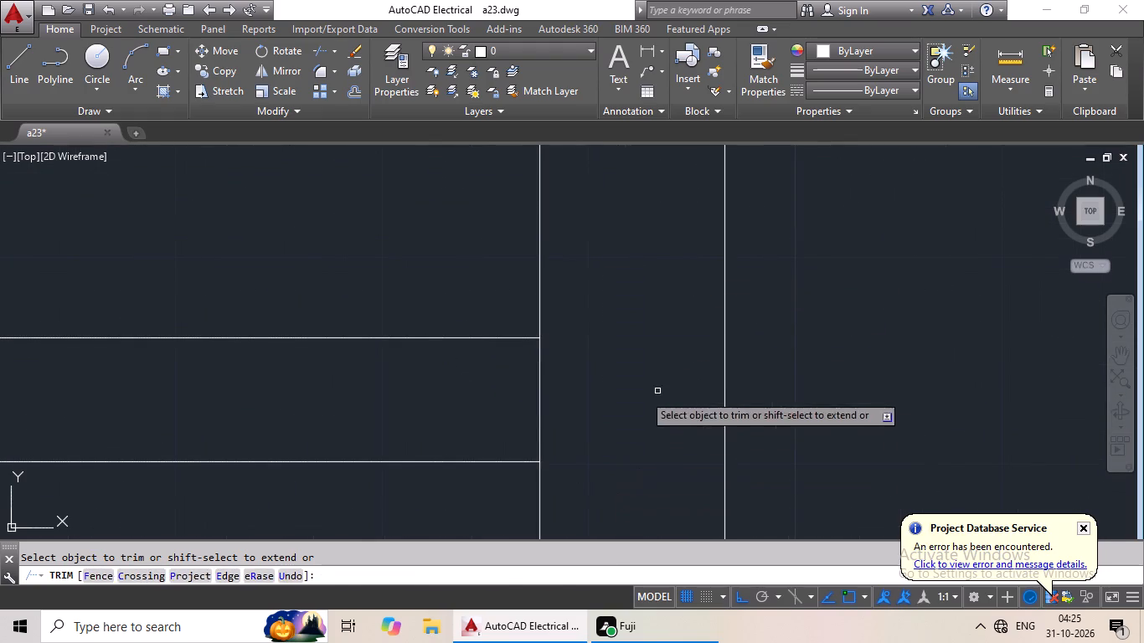
left_click_drag(523, 408, 435, 415)
left_click_drag(435, 415, 446, 414)
Trim the leftover vertical line piece at the lowest right small room's lower-left wall corner.
scroll(590, 388, "down", 2)
middle_click_drag(429, 384, 943, 376)
scroll(386, 369, "up", 3)
left_click_drag(611, 382, 438, 462)
left_click(438, 462)
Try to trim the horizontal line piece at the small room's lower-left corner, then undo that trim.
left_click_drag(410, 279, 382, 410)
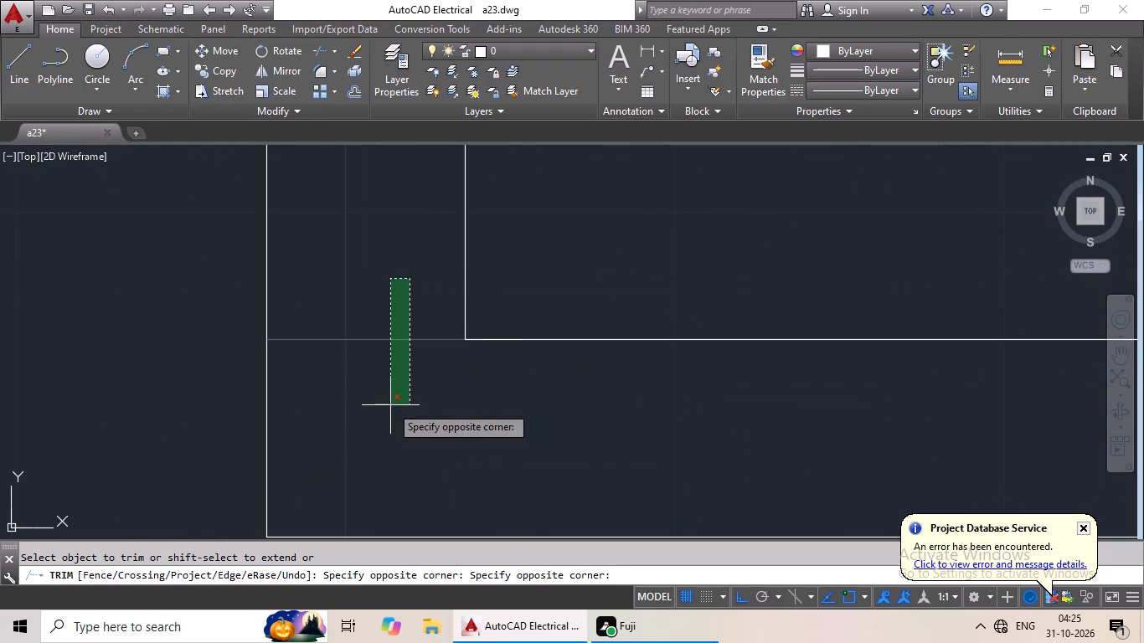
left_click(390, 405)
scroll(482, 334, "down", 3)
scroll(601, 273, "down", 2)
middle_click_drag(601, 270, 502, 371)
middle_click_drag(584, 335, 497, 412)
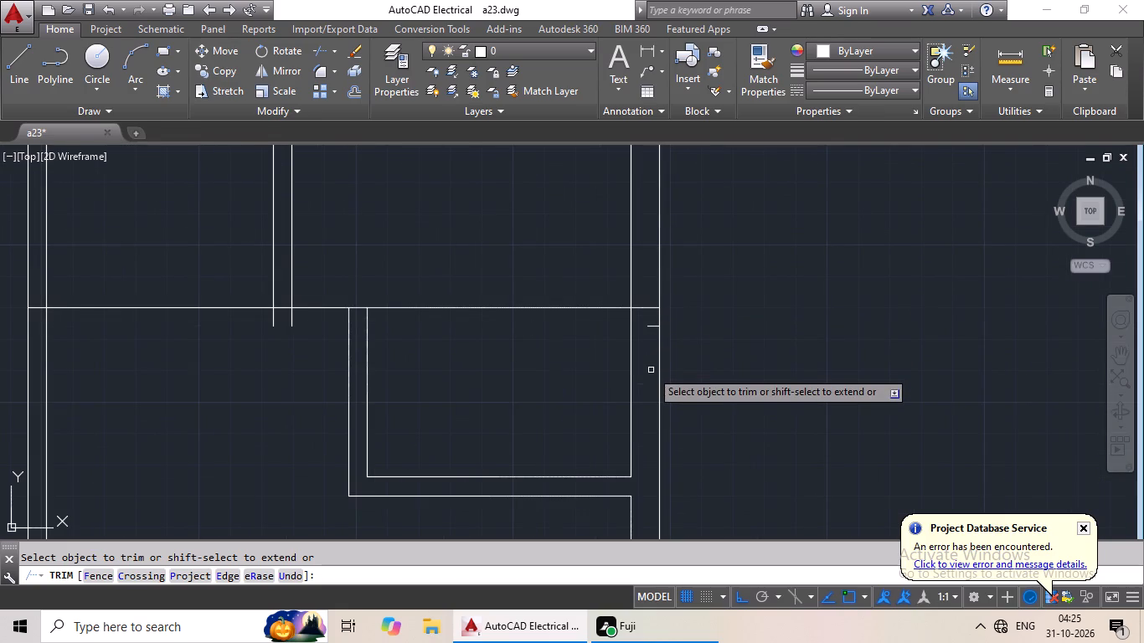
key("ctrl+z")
Trim the leftover horizontal line piece at the lowest right small room's lower-left wall corner.
scroll(631, 363, "down", 6)
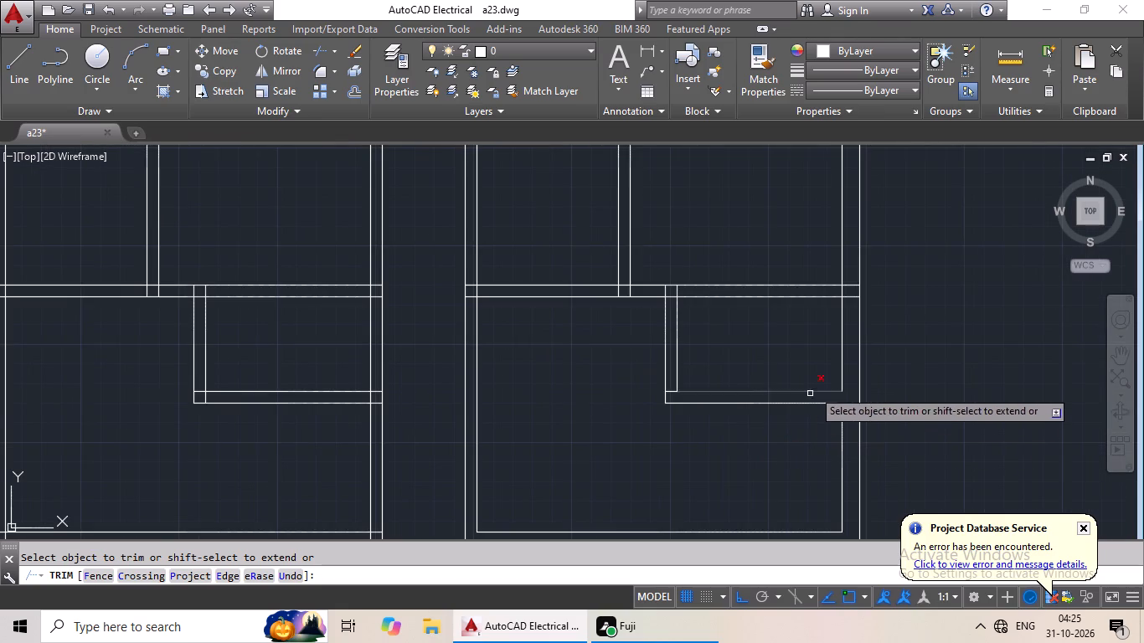
scroll(680, 395, "up", 3)
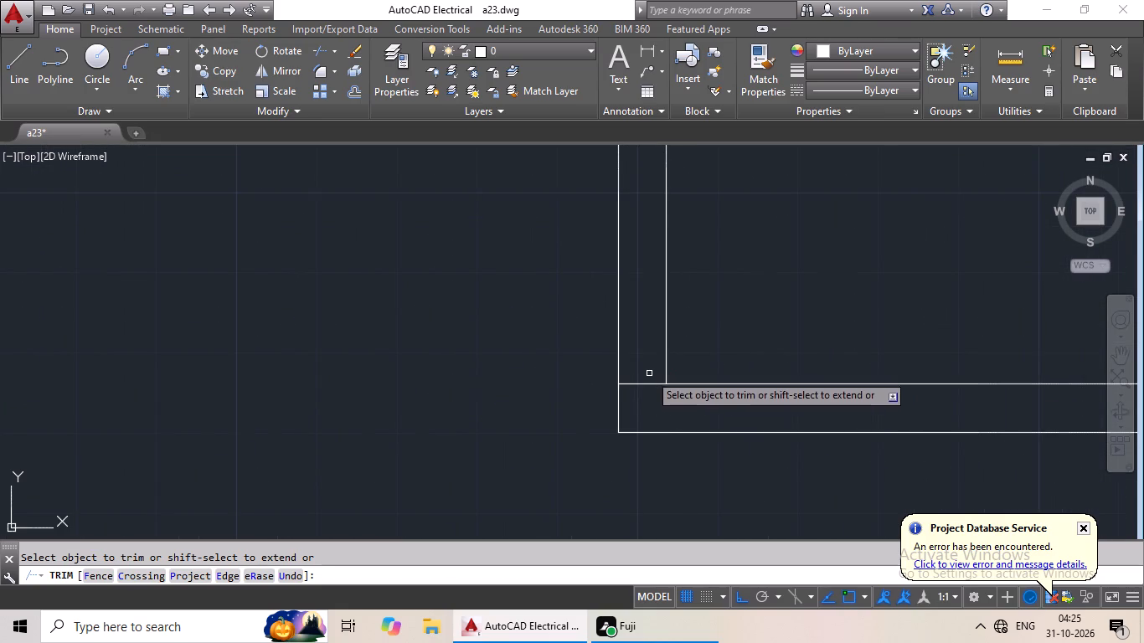
left_click_drag(644, 384, 642, 392)
left_click(642, 393)
left_click(672, 383)
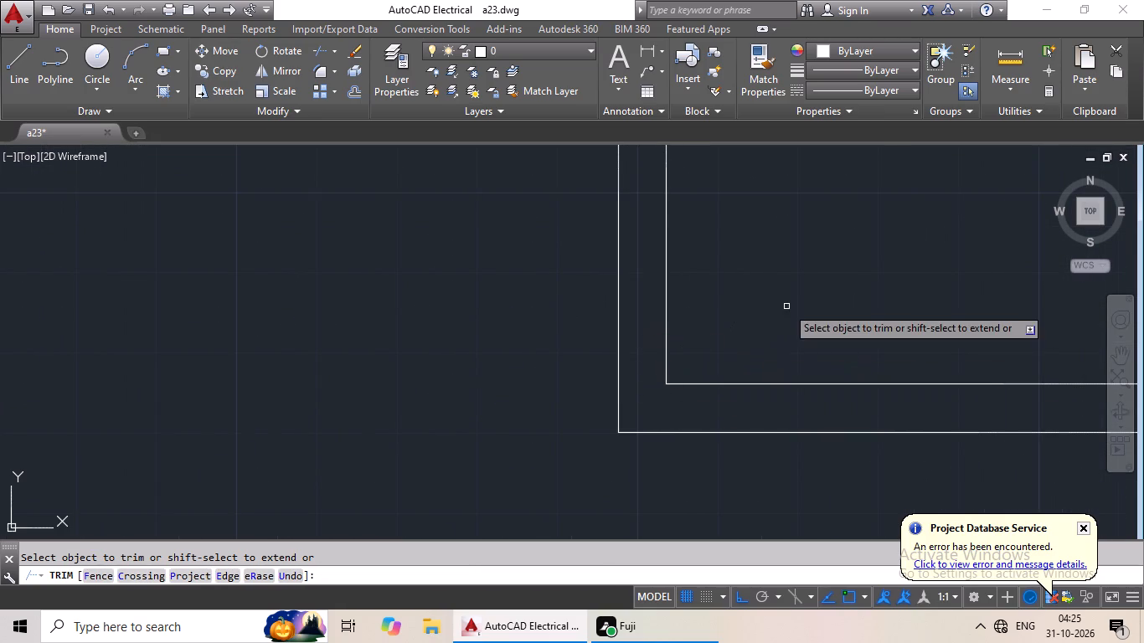
Trim the line pieces where the wall above the lowest right small room meets the right outer wall.
middle_click_drag(773, 306, 539, 416)
scroll(585, 352, "down", 2)
middle_click_drag(611, 339, 471, 395)
scroll(648, 296, "up", 4)
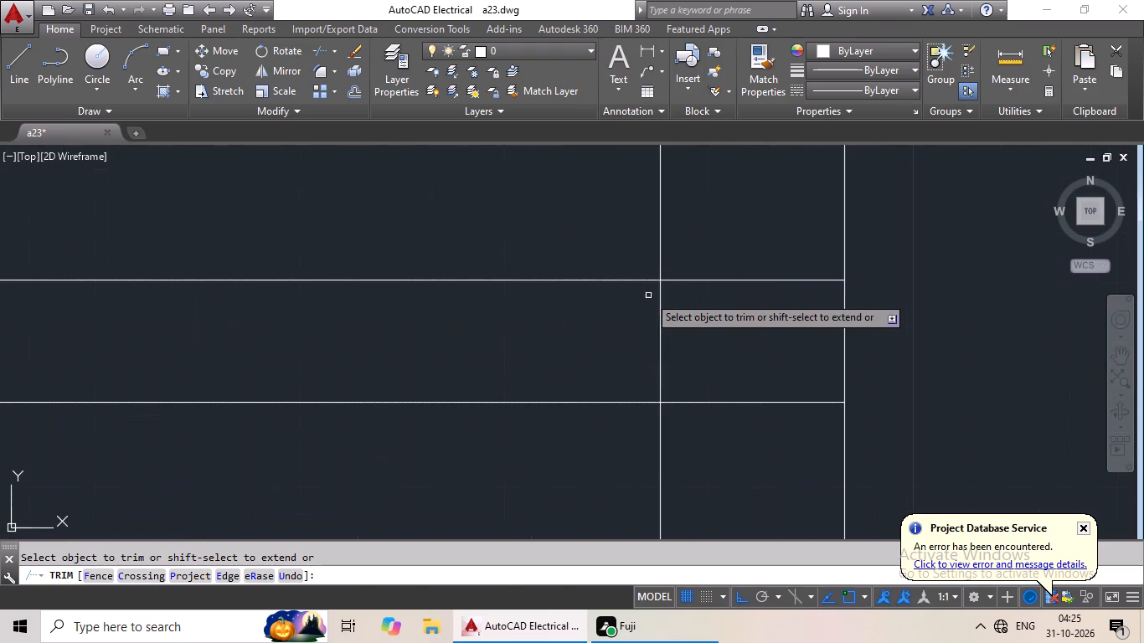
left_click_drag(747, 254, 734, 403)
left_click_drag(734, 411, 734, 430)
left_click_drag(736, 334, 602, 350)
left_click_drag(602, 350, 624, 342)
Trim the line pieces where the lowest right small room's side wall meets the horizontal wall above it.
scroll(741, 313, "down", 4)
middle_click_drag(581, 386, 698, 383)
scroll(580, 304, "up", 4)
left_click_drag(698, 365, 370, 388)
left_click(370, 388)
left_click_drag(568, 370, 536, 489)
left_click_drag(536, 489, 554, 480)
Trim the line pieces where the right apartment's room-dividing wall meets the horizontal wall above the hall.
scroll(522, 414, "down", 2)
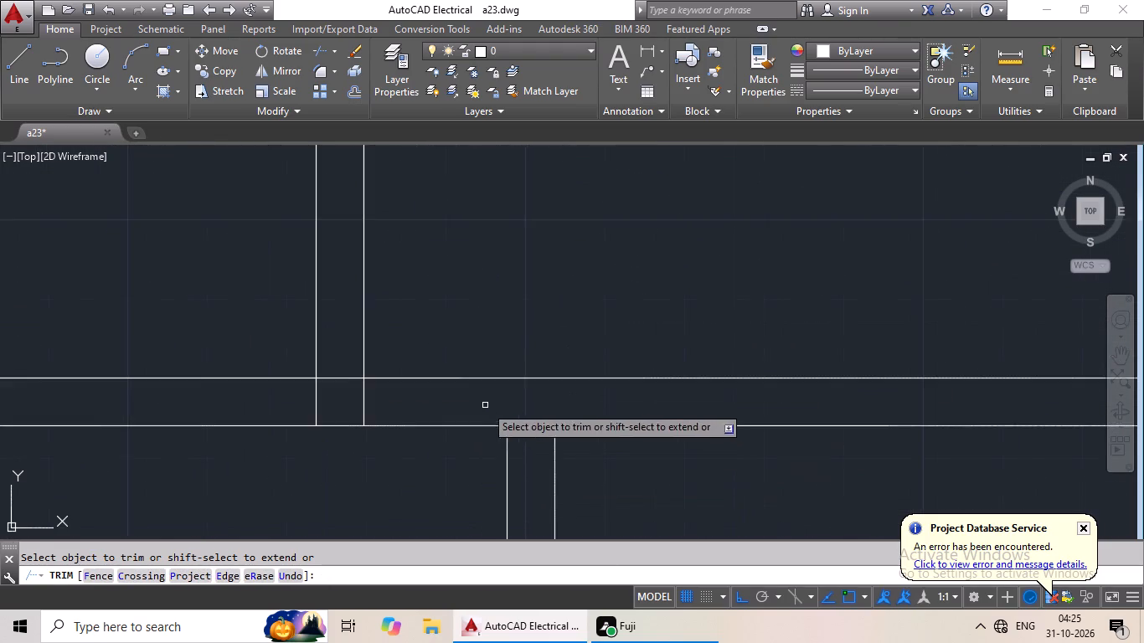
middle_click_drag(483, 404, 641, 387)
scroll(507, 366, "up", 4)
scroll(665, 384, "down", 1)
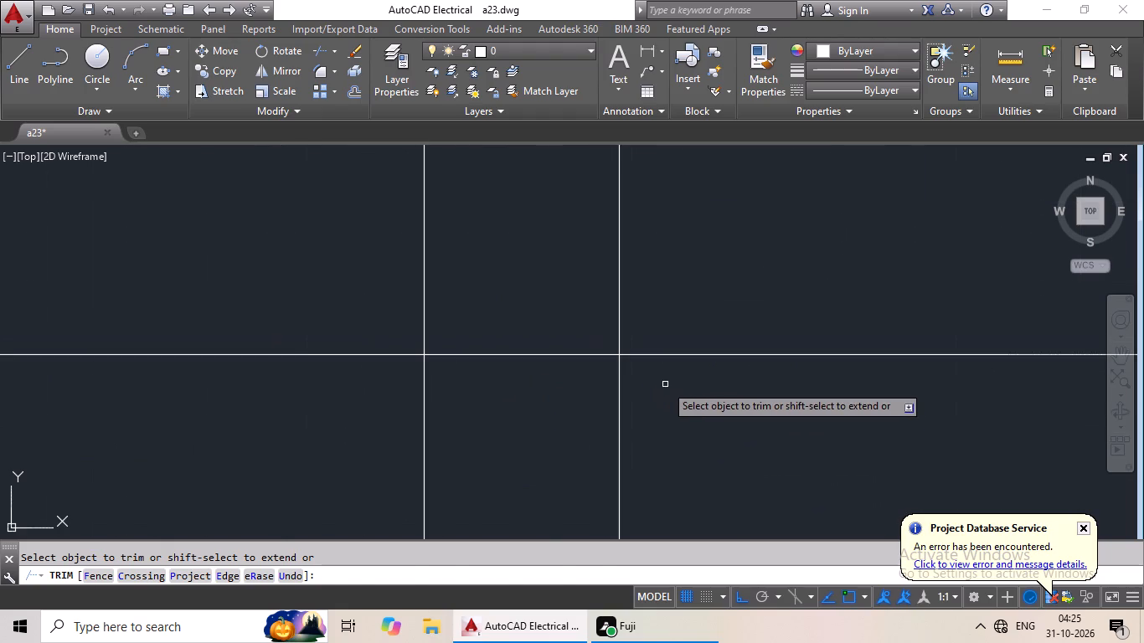
left_click_drag(663, 388, 397, 452)
left_click(395, 453)
left_click_drag(515, 267, 488, 414)
left_click(490, 409)
Trim the line pieces where the horizontal wall above the right hall meets the wall beside the central passage.
scroll(561, 380, "down", 4)
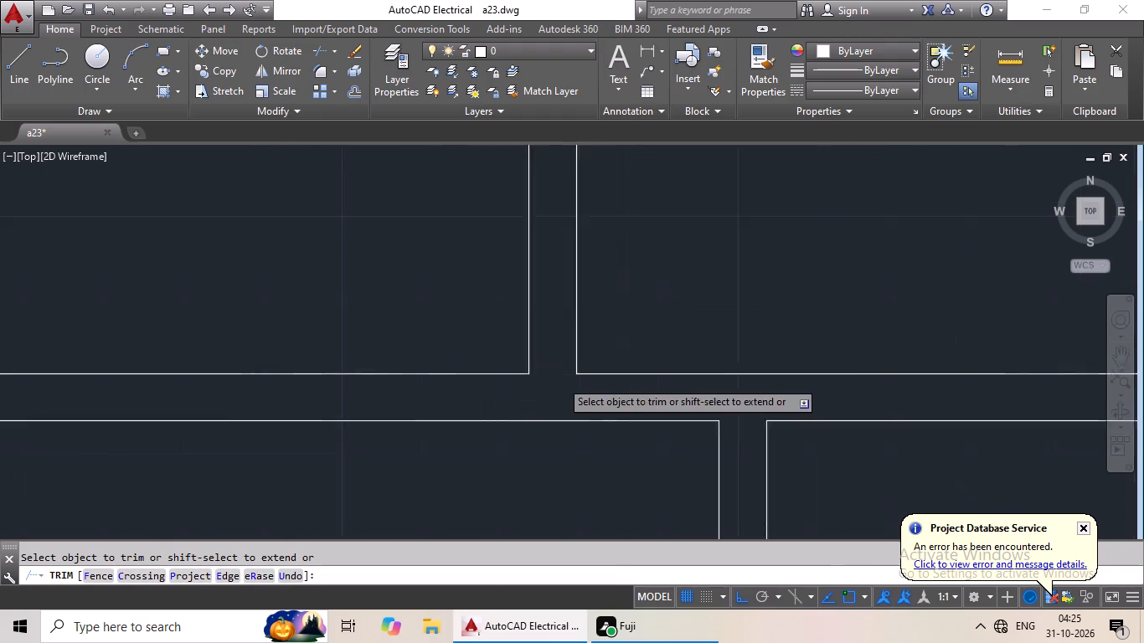
middle_click_drag(476, 436, 648, 322)
scroll(338, 271, "up", 4)
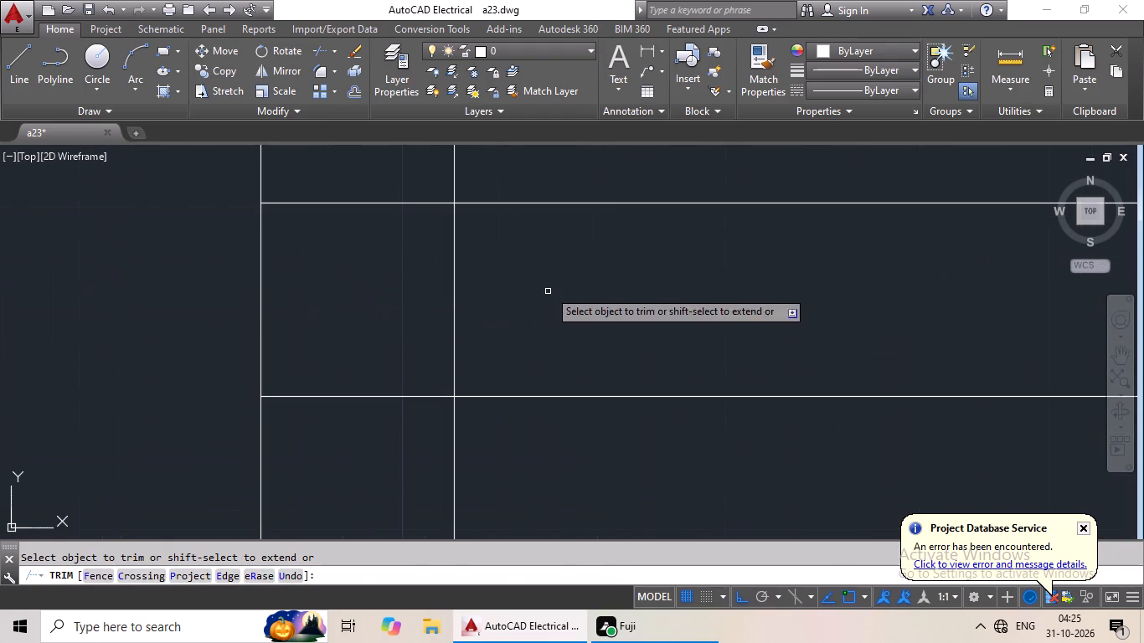
left_click_drag(538, 293, 410, 346)
left_click(410, 346)
left_click_drag(408, 191, 340, 435)
left_click(340, 435)
Trim the overlapping line pieces at the plan's bottom-left outer wall corner.
scroll(465, 335, "down", 5)
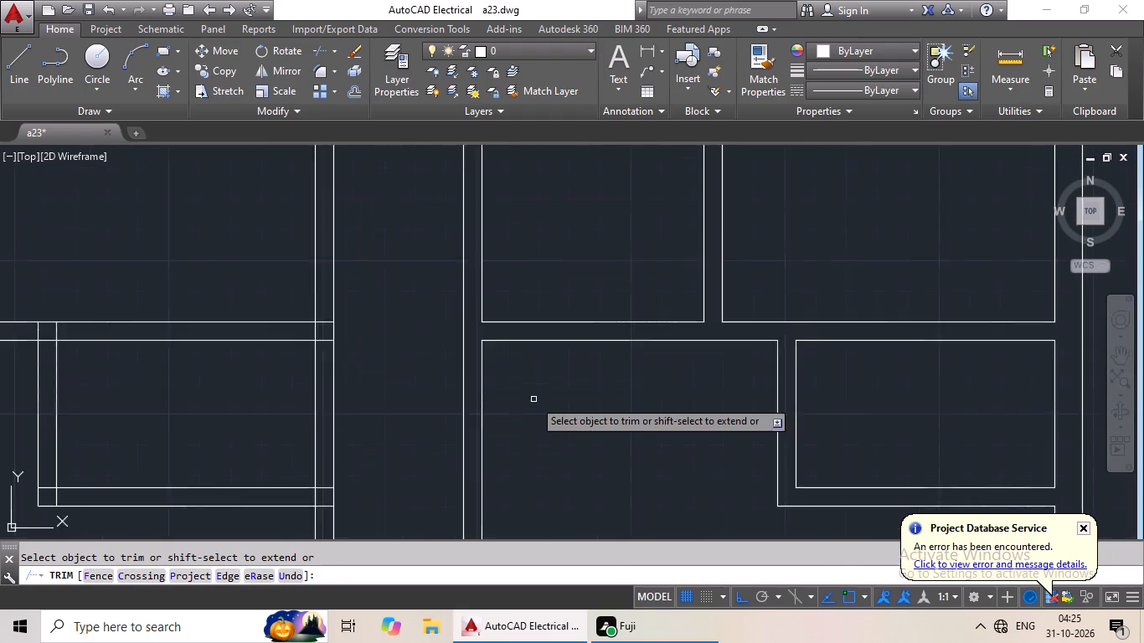
scroll(537, 403, "down", 2)
middle_click_drag(570, 430, 600, 337)
middle_click_drag(537, 431, 559, 291)
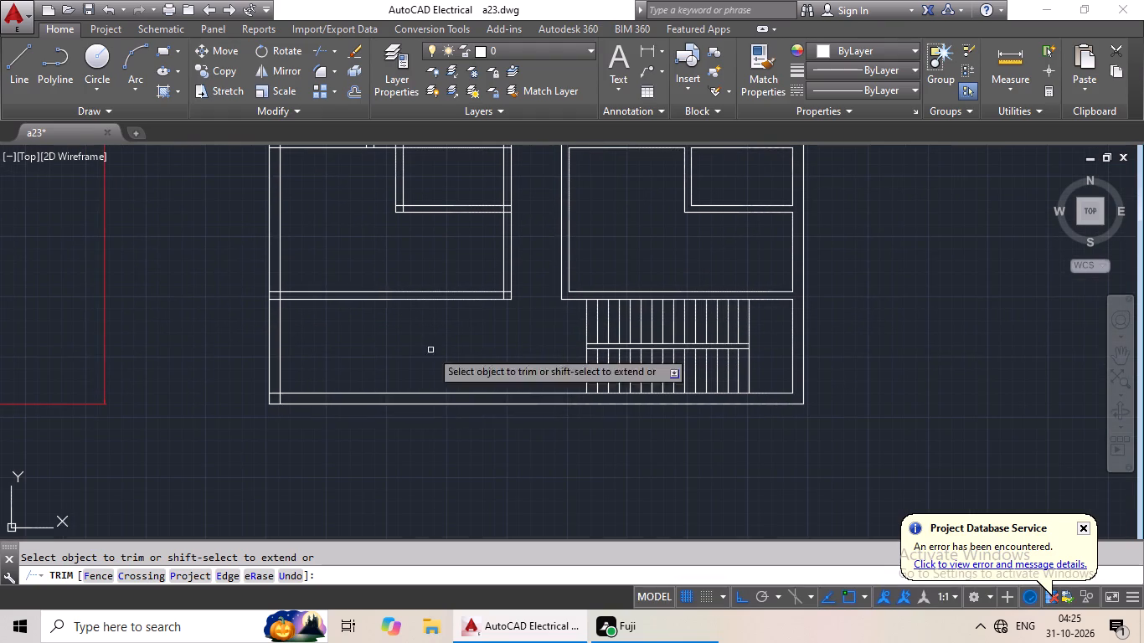
scroll(276, 394, "up", 5)
left_click_drag(393, 427, 301, 470)
left_click(295, 473)
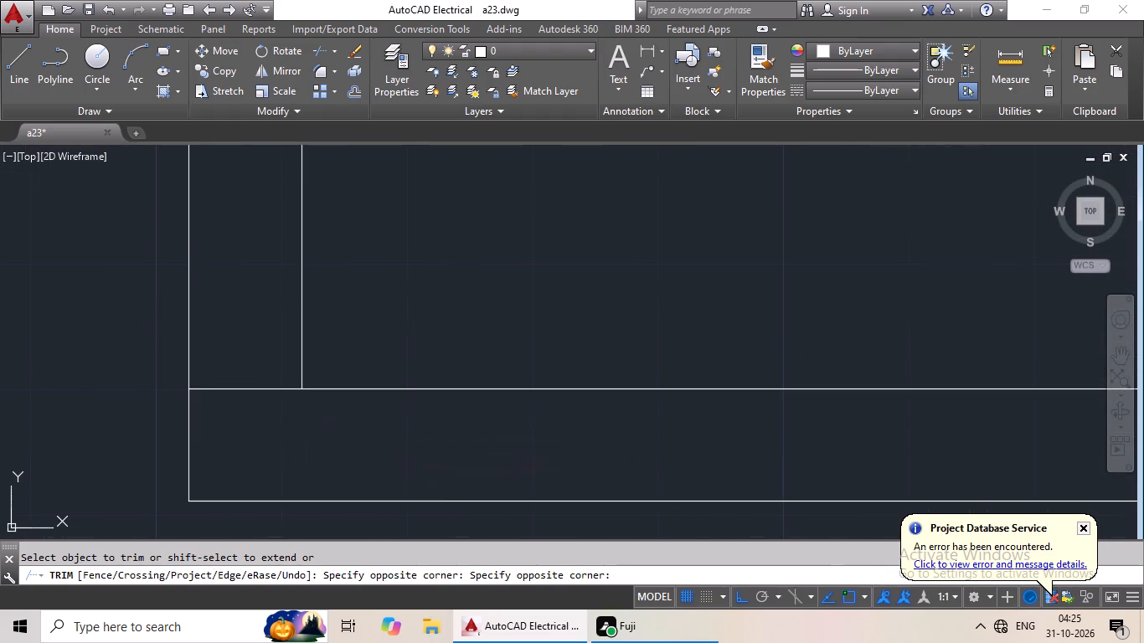
left_click_drag(280, 342, 245, 435)
left_click_drag(245, 435, 258, 430)
Trim the line pieces where the left hall's bottom wall meets the left outer wall.
scroll(399, 374, "down", 4)
middle_click_drag(456, 291, 421, 435)
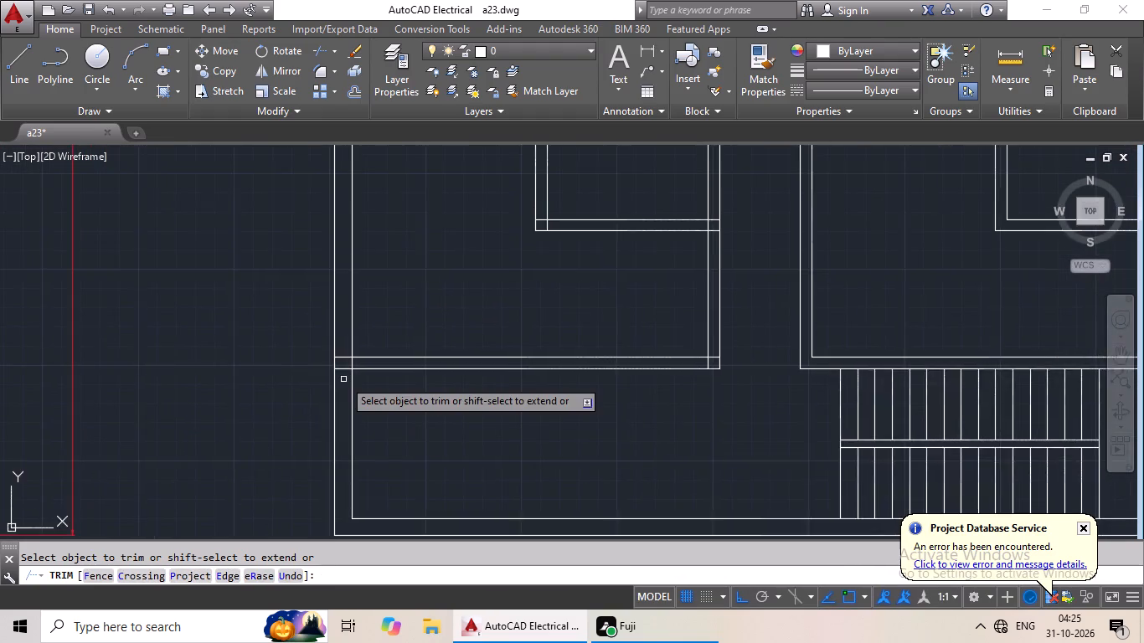
scroll(348, 373, "up", 4)
left_click_drag(330, 244, 285, 379)
left_click_drag(283, 383, 291, 383)
left_click_drag(471, 314, 339, 320)
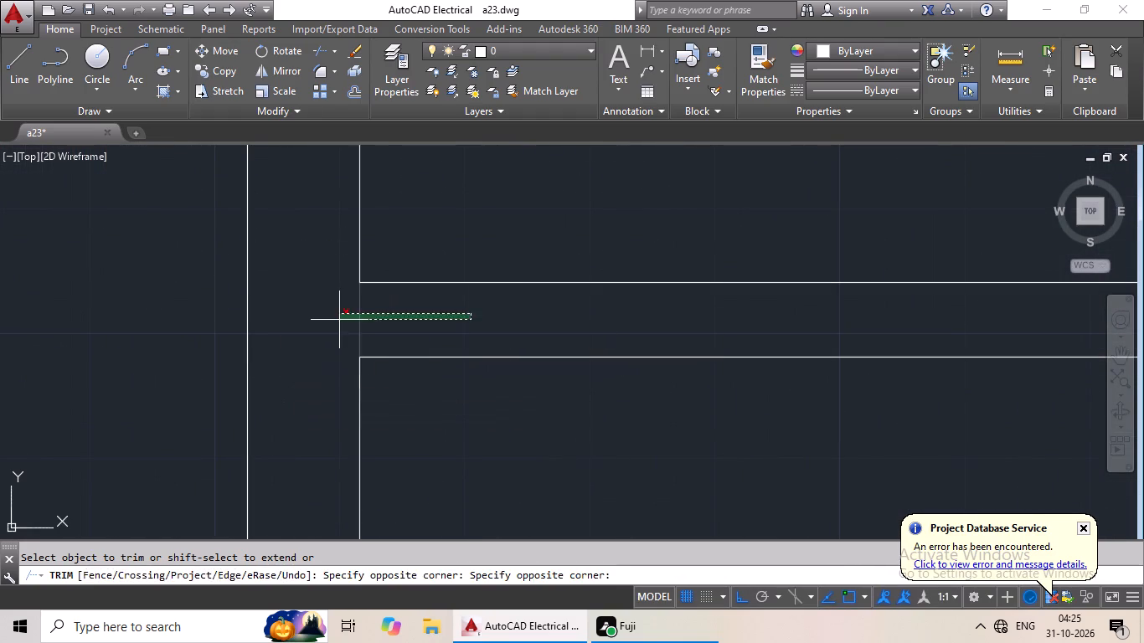
left_click_drag(339, 320, 353, 321)
Trim the overlapping line pieces at the left hall's lower-right wall corner, beside the central passage.
scroll(621, 404, "down", 3)
middle_click_drag(624, 435, 311, 446)
middle_click_drag(470, 466, 343, 473)
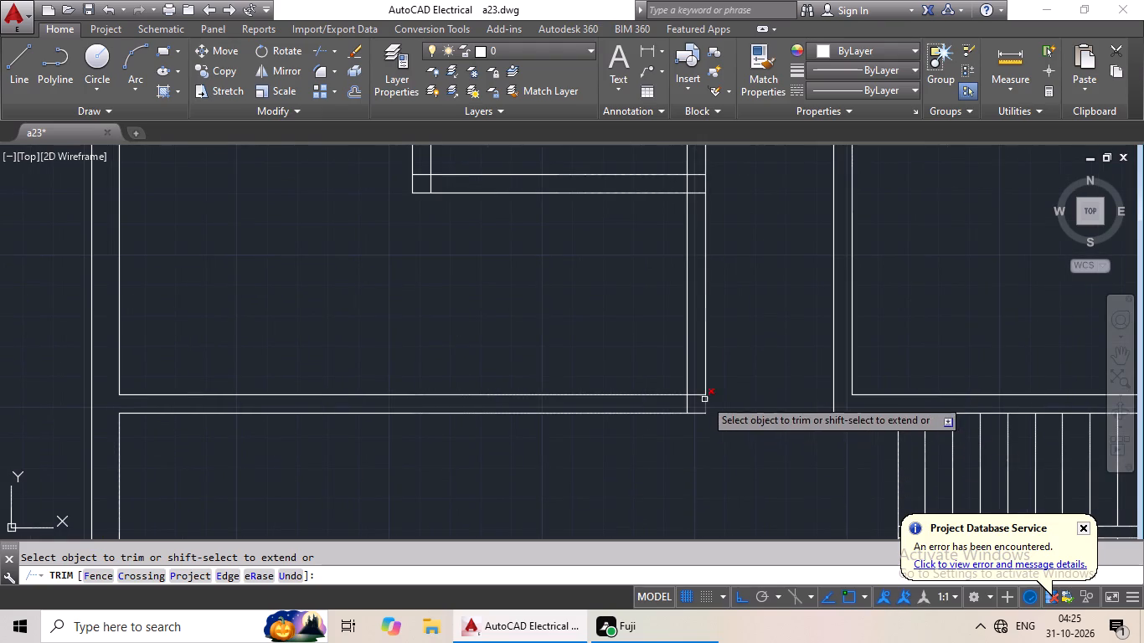
scroll(703, 398, "up", 4)
left_click_drag(695, 344, 635, 421)
left_click(635, 422)
left_click_drag(677, 414, 547, 486)
left_click_drag(547, 485, 564, 476)
Trim the line pieces where the lowest left small room's bottom wall meets the wall beside the central passage.
scroll(676, 424, "down", 4)
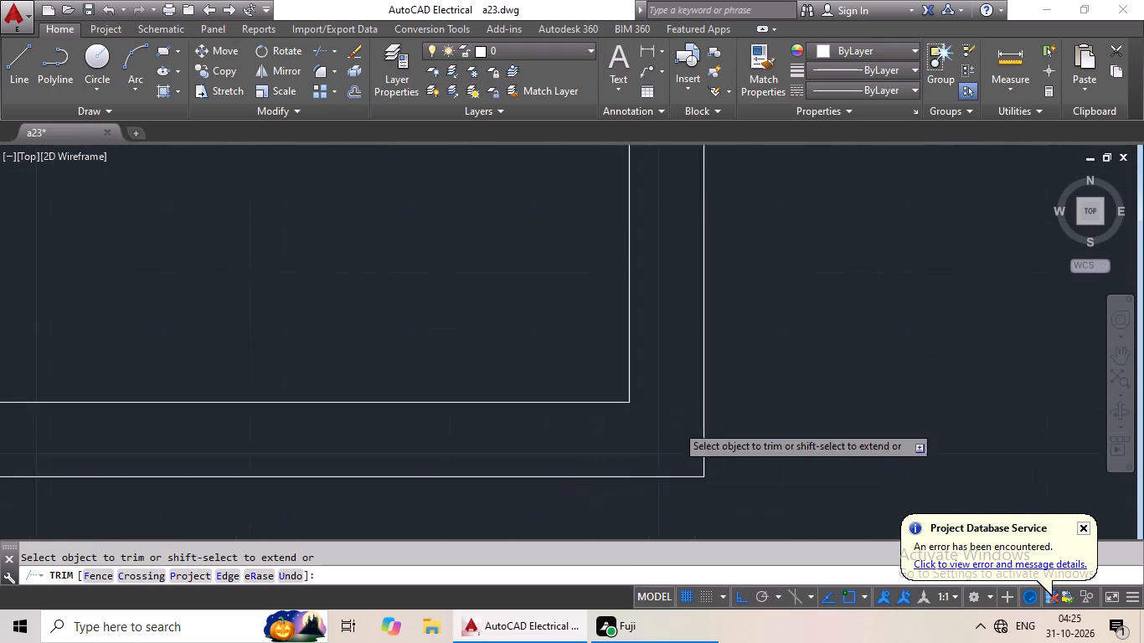
middle_click_drag(734, 424, 545, 446)
scroll(834, 467, "down", 2)
middle_click_drag(763, 415, 708, 510)
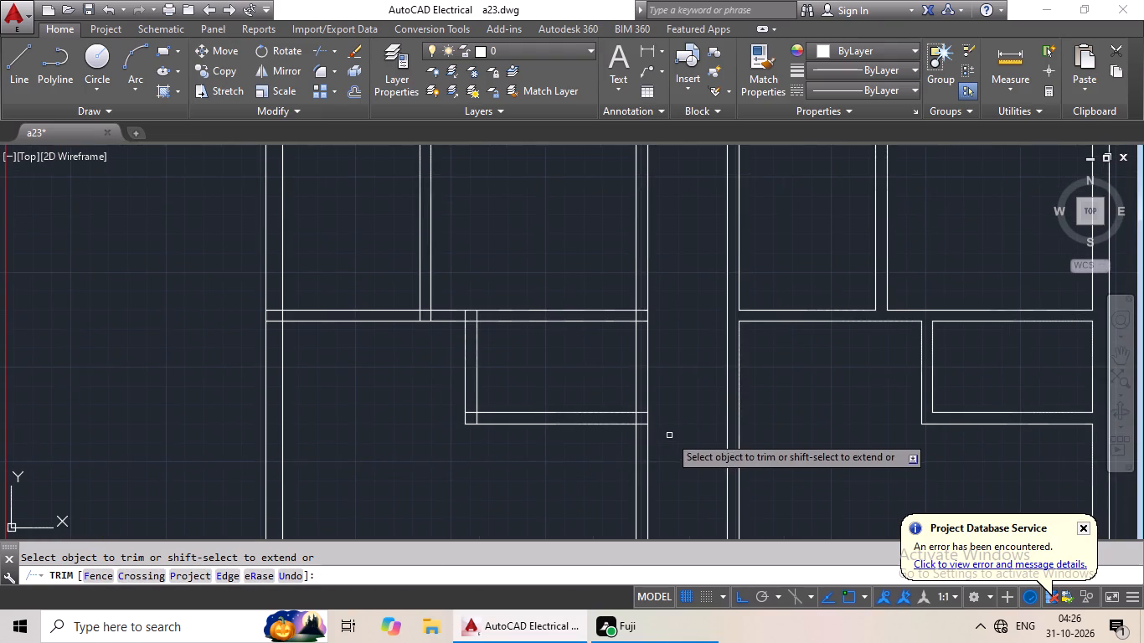
scroll(637, 418, "up", 5)
left_click_drag(663, 367, 647, 503)
left_click_drag(647, 503, 654, 490)
left_click_drag(672, 423, 571, 444)
left_click_drag(570, 444, 600, 443)
Trim the overlapping line pieces at the lowest left small room's lower-left wall corner.
scroll(664, 440, "down", 3)
scroll(412, 439, "up", 4)
left_click_drag(462, 409, 325, 443)
left_click(318, 448)
left_click_drag(299, 324, 277, 398)
left_click(277, 398)
Trim the line pieces where the wall above the lowest left small room meets the passage-side wall.
scroll(320, 405, "down", 4)
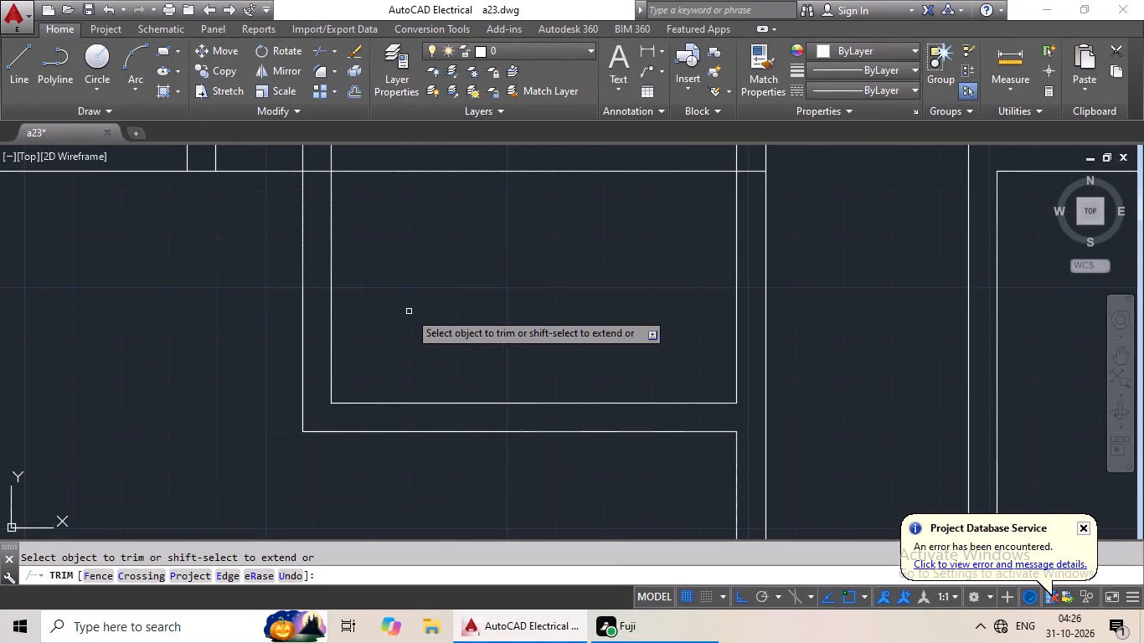
middle_click_drag(427, 300, 348, 415)
middle_click_drag(548, 358, 490, 431)
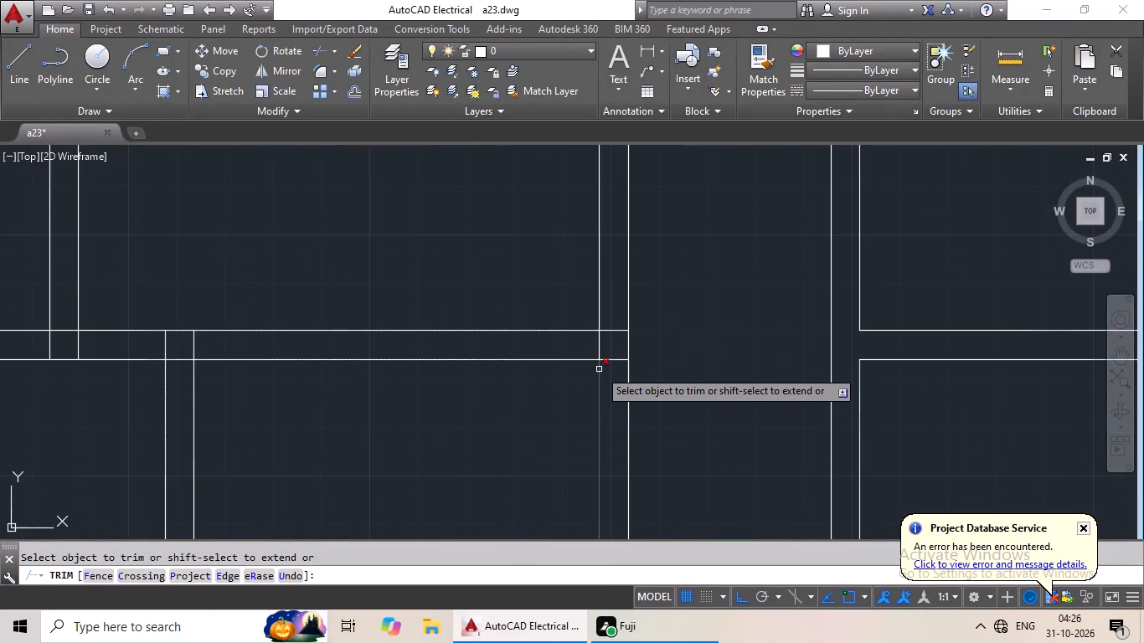
scroll(613, 344, "up", 3)
left_click_drag(622, 262, 582, 465)
left_click_drag(582, 465, 590, 444)
left_click_drag(611, 317, 438, 356)
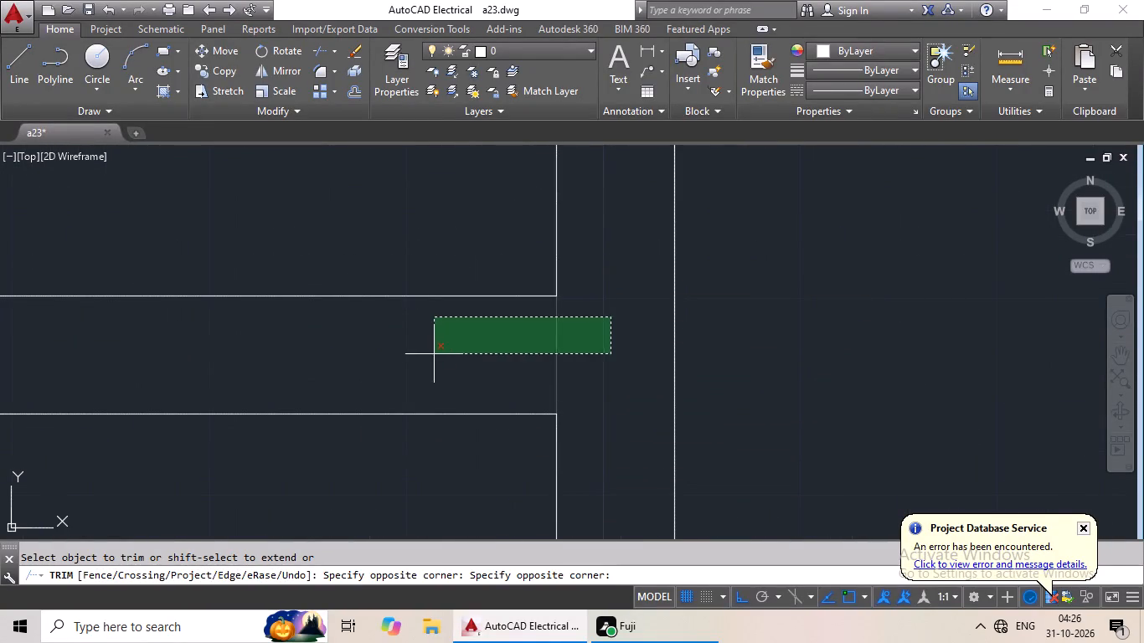
left_click_drag(438, 356, 456, 363)
left_click(461, 364)
Trim the line pieces where the lowest left small room's left wall meets the wall above it.
scroll(526, 348, "down", 4)
middle_click_drag(360, 399, 580, 397)
scroll(490, 349, "up", 4)
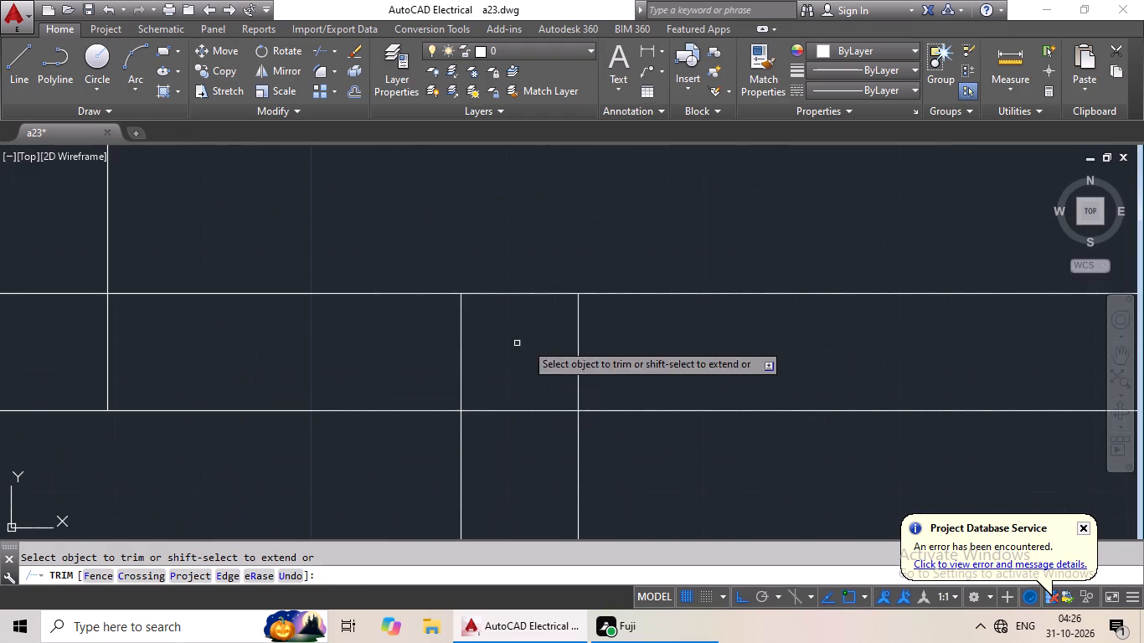
left_click_drag(654, 315, 332, 353)
left_click_drag(332, 353, 363, 356)
left_click_drag(516, 356, 513, 462)
left_click(525, 457)
Trim the overlapping line pieces at the bottom end of the lowest left apartment's kitchen-bedroom partition.
scroll(518, 399, "down", 3)
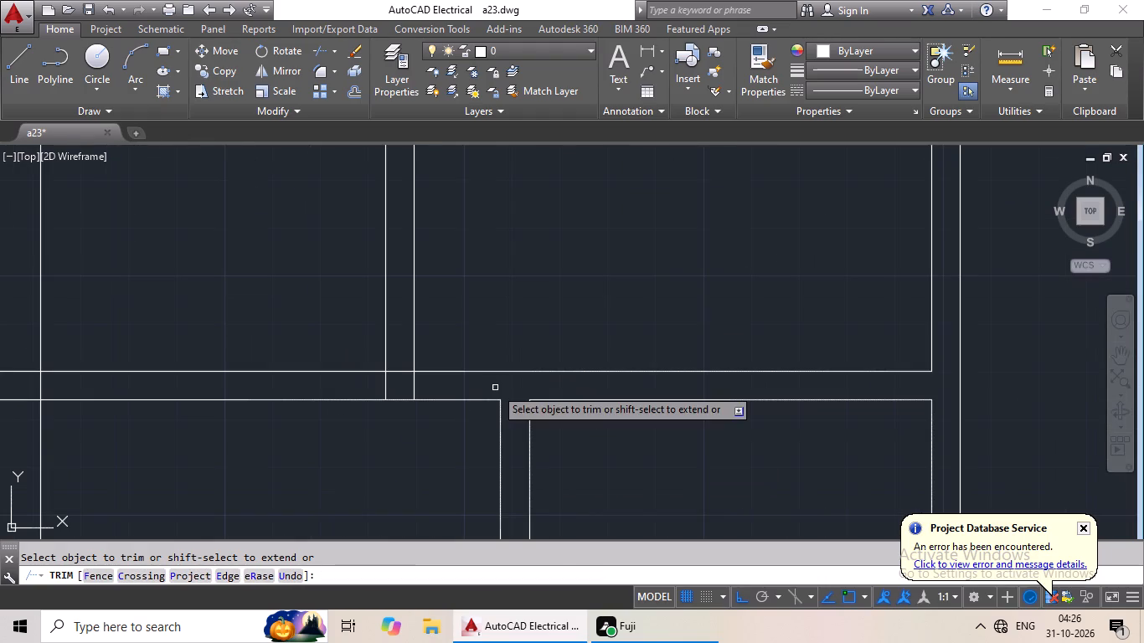
middle_click_drag(487, 386, 637, 377)
scroll(565, 378, "up", 4)
left_click_drag(631, 337, 234, 424)
left_click_drag(234, 424, 291, 411)
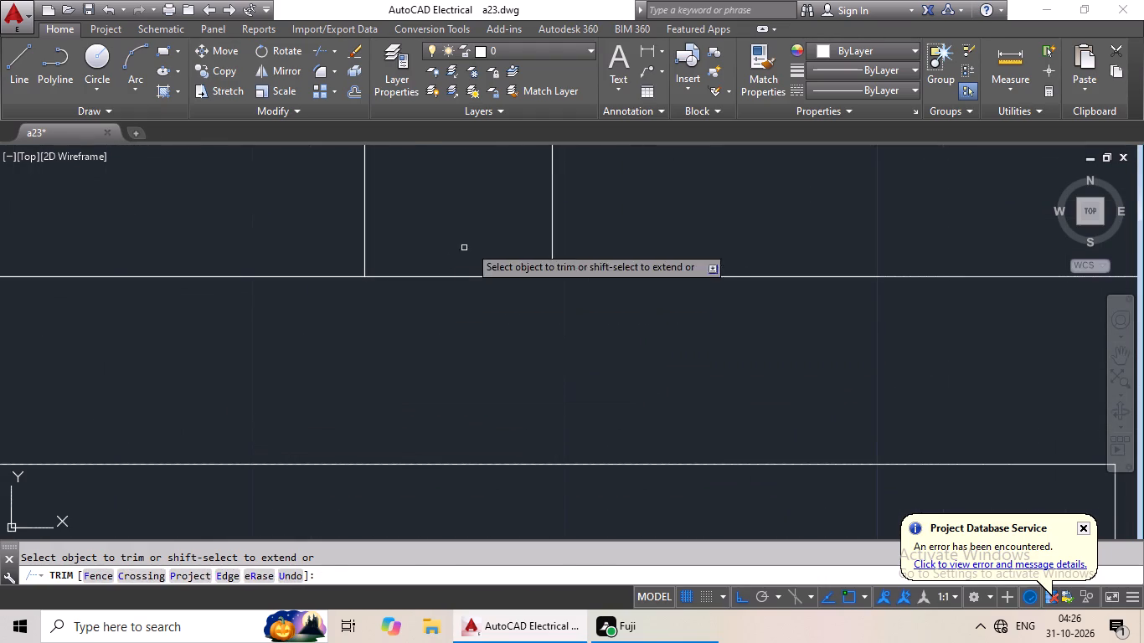
left_click_drag(487, 228, 421, 357)
left_click(421, 357)
Trim the line pieces where the wall above the lowest left hall meets the plan's left outer wall.
scroll(486, 332, "down", 3)
middle_click_drag(359, 406, 753, 386)
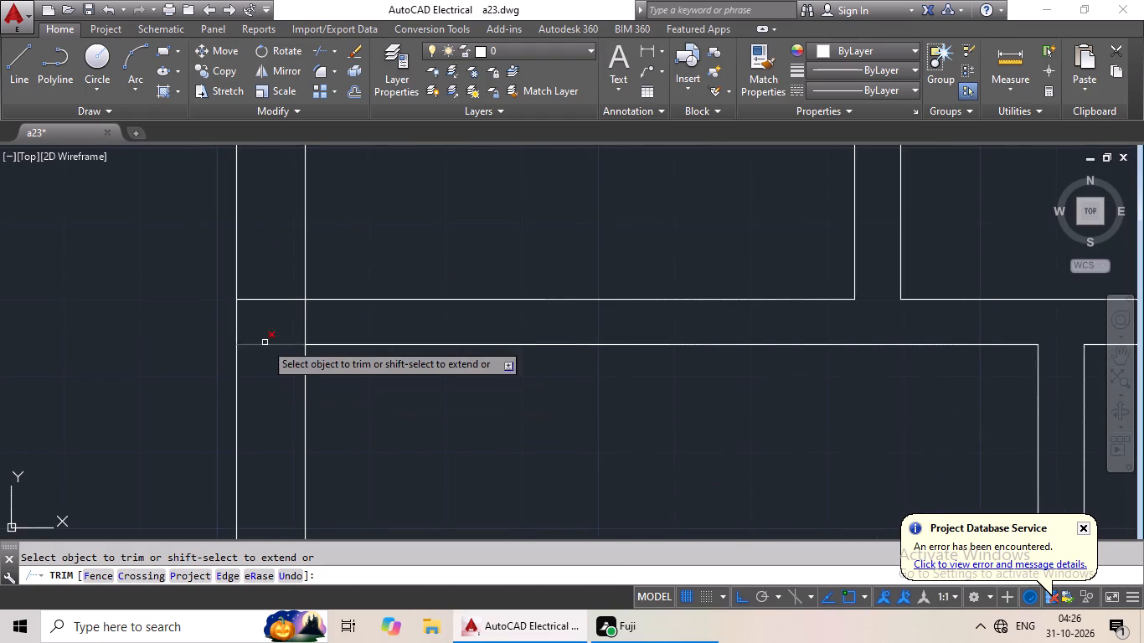
scroll(287, 321, "up", 3)
left_click_drag(415, 291, 274, 344)
left_click(274, 344)
left_click_drag(255, 193, 210, 395)
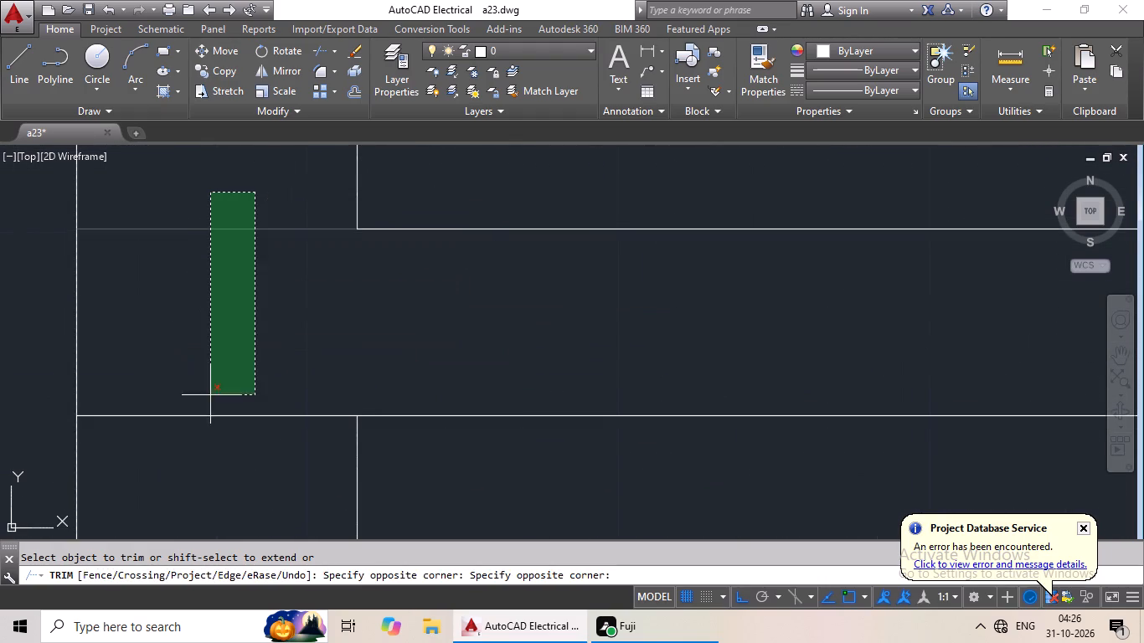
left_click_drag(210, 395, 198, 430)
left_click(198, 430)
Trim the line pieces at the top end of the lowest left apartment's kitchen-bedroom partition.
scroll(248, 370, "down", 6)
middle_click_drag(383, 407, 173, 344)
scroll(544, 407, "down", 1)
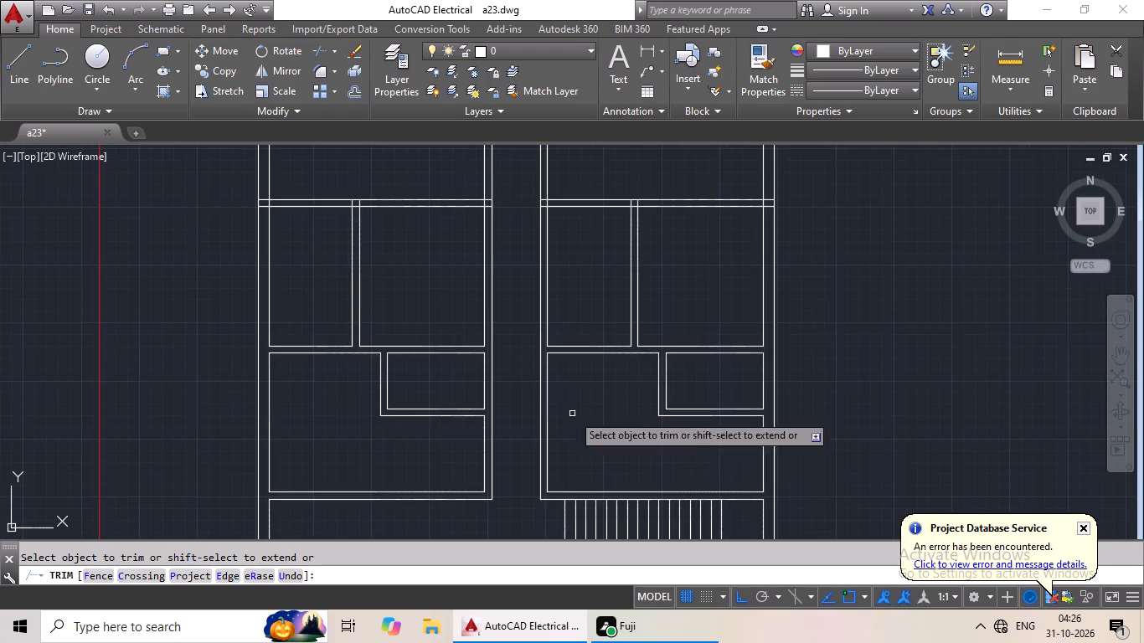
middle_click_drag(661, 446, 623, 356)
scroll(675, 384, "down", 3)
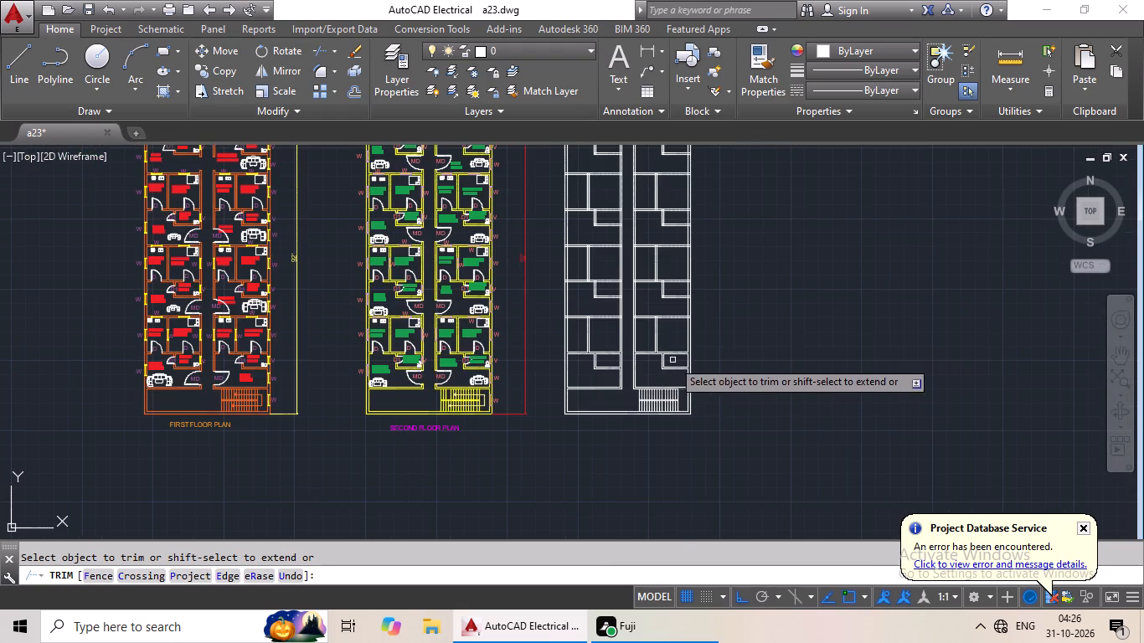
scroll(585, 311, "up", 10)
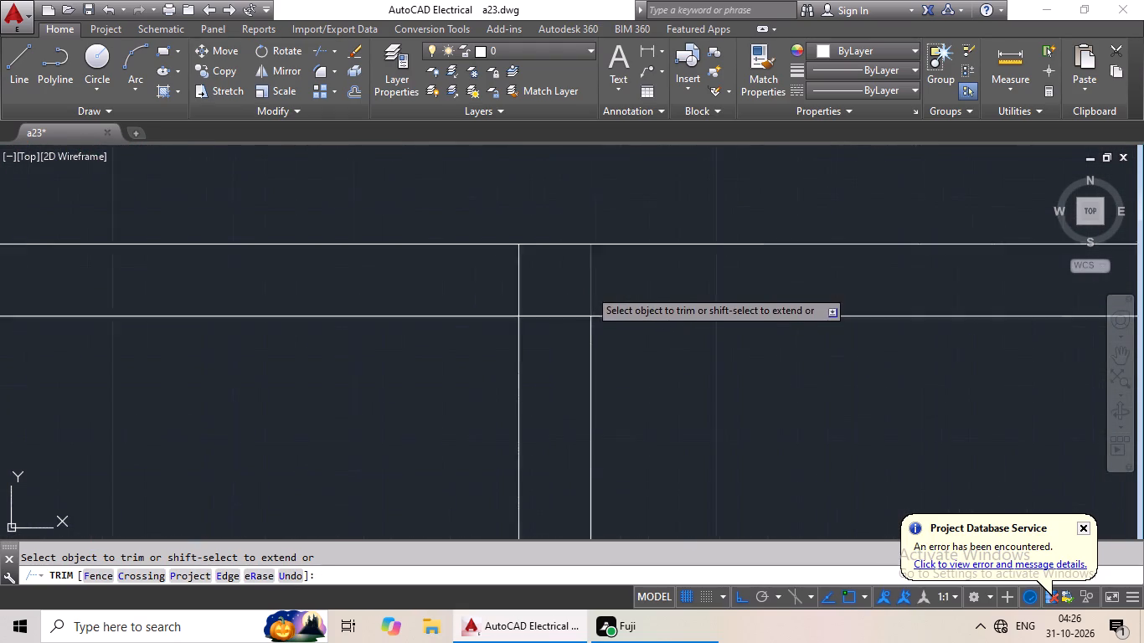
left_click_drag(656, 251, 361, 280)
left_click_drag(361, 280, 429, 280)
left_click_drag(495, 265, 522, 391)
left_click_drag(528, 382, 543, 374)
Trim the overlapping line pieces where the lowest left apartment's top wall meets the left outer wall.
scroll(610, 338, "down", 2)
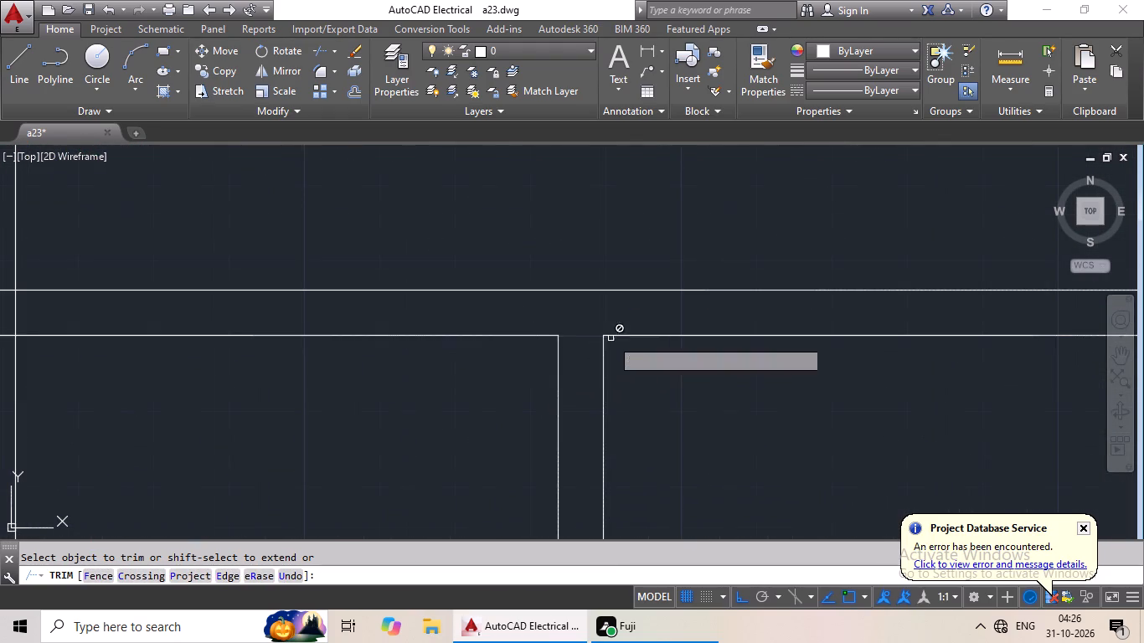
middle_click_drag(192, 340, 614, 340)
scroll(431, 302, "up", 3)
left_click_drag(530, 290, 333, 381)
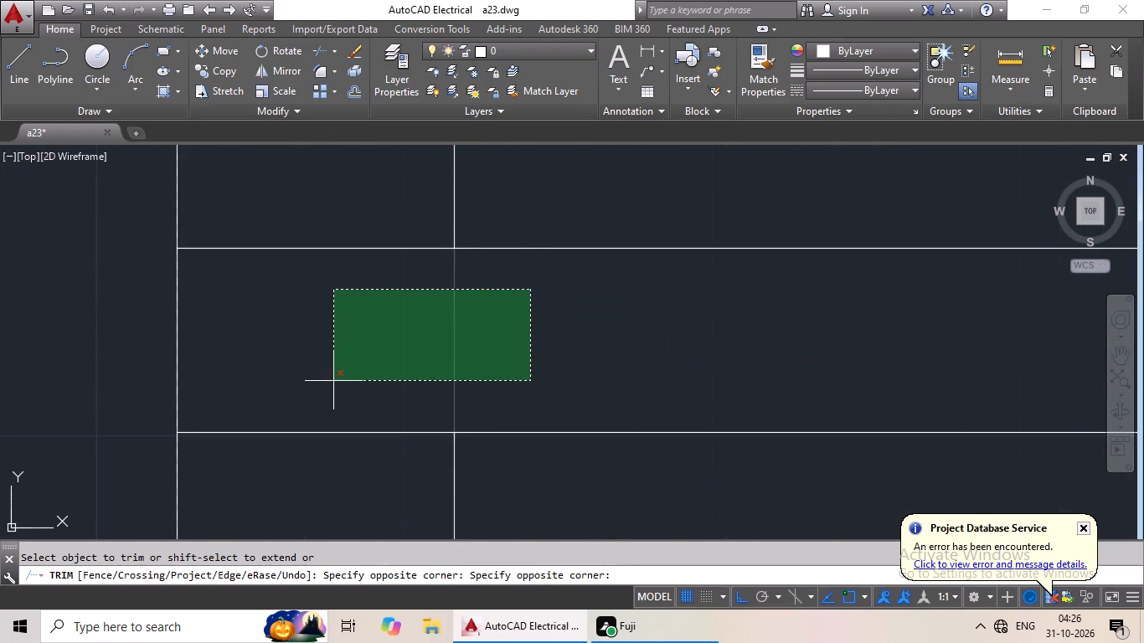
left_click(333, 381)
left_click_drag(355, 211, 296, 487)
left_click_drag(294, 479, 305, 465)
Trim the line pieces where the lowest left apartment's top wall meets its wall beside the central passage.
scroll(437, 351, "down", 4)
middle_click_drag(607, 360, 278, 414)
middle_click_drag(672, 429, 299, 437)
scroll(612, 417, "up", 4)
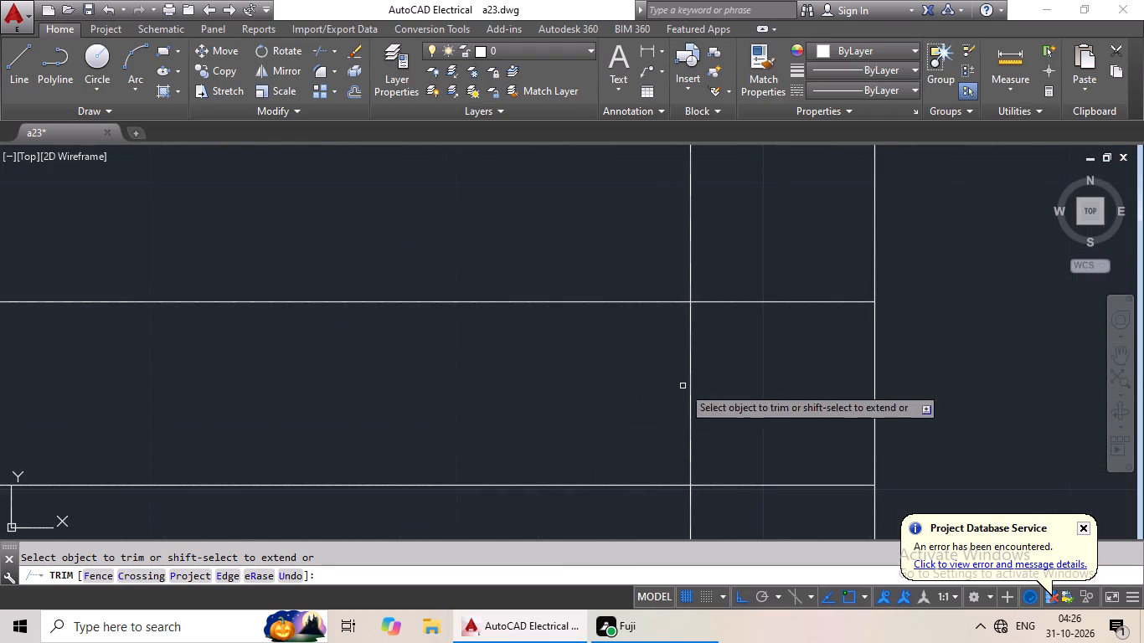
middle_click_drag(734, 363, 545, 367)
left_click_drag(601, 246, 571, 538)
left_click_drag(571, 535, 576, 514)
left_click_drag(610, 386, 404, 431)
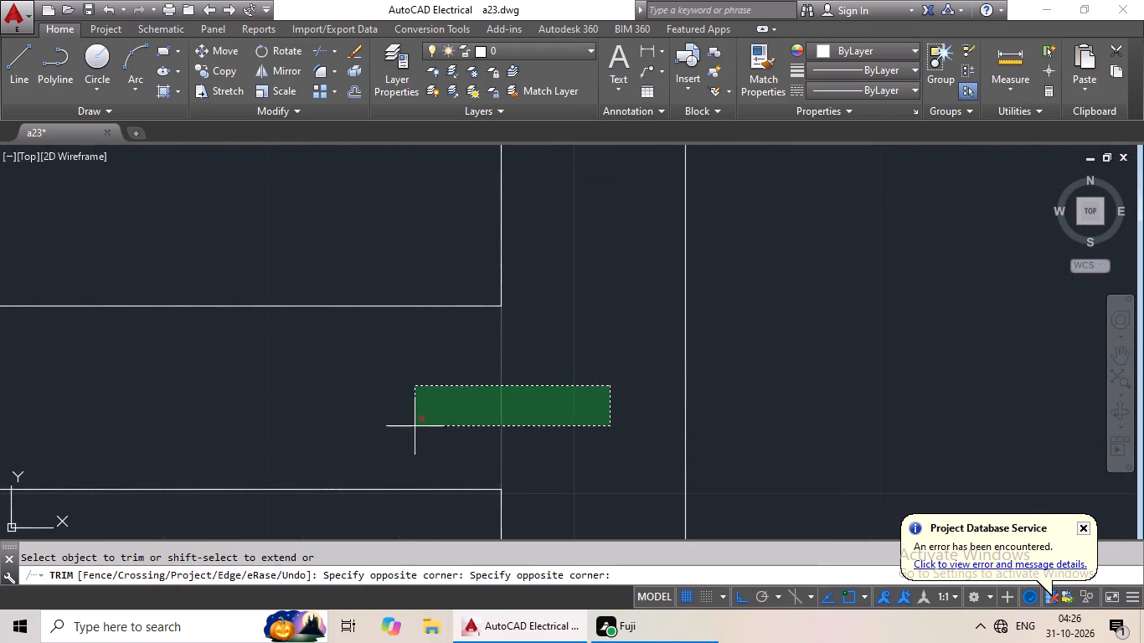
left_click_drag(404, 431, 380, 440)
left_click_drag(392, 435, 414, 431)
Trim the line pieces where the lowest right apartment's top wall meets its wall beside the central passage.
scroll(602, 383, "down", 4)
middle_click_drag(699, 397, 484, 419)
scroll(649, 411, "up", 3)
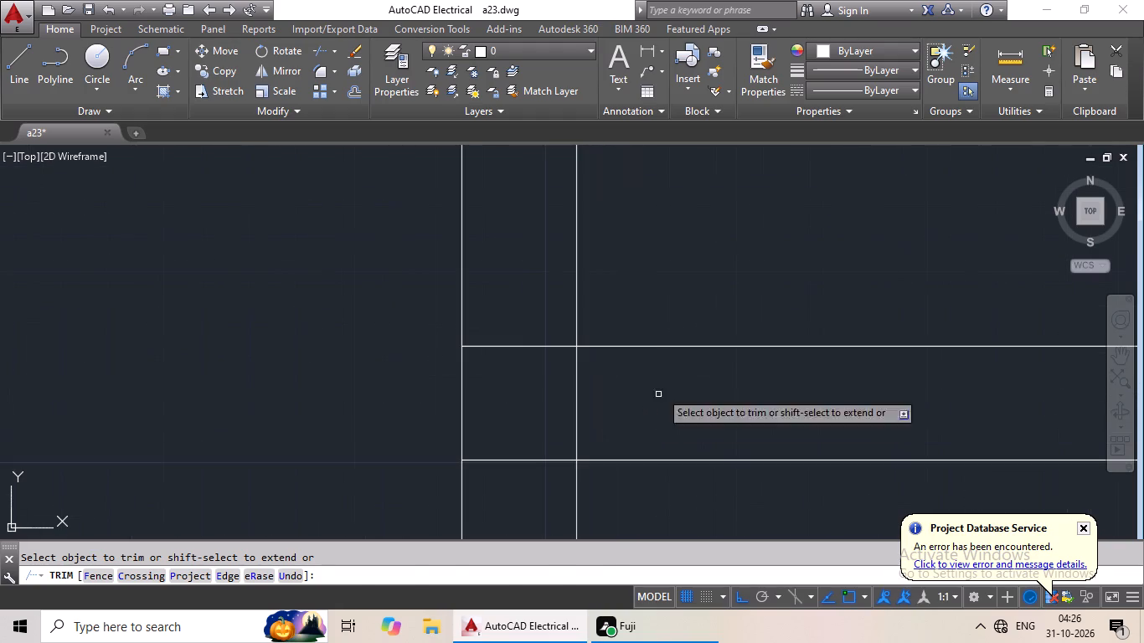
left_click_drag(665, 352, 523, 392)
left_click_drag(531, 399, 532, 409)
left_click_drag(547, 301, 499, 474)
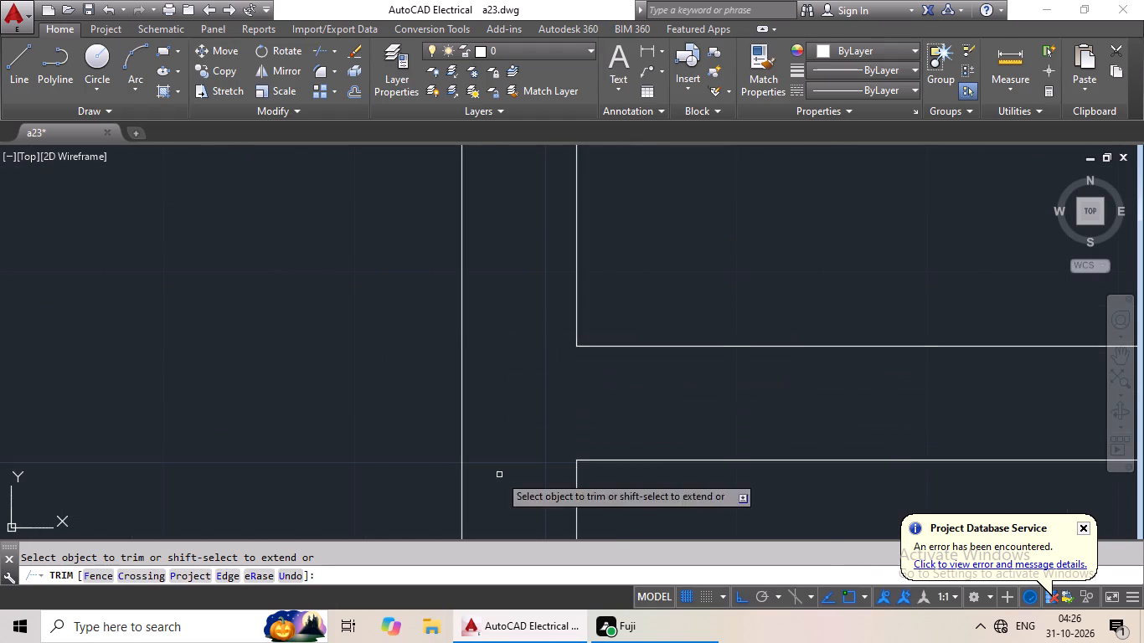
Trim the line pieces at the top end of the lowest right apartment's partition between the two upper rooms.
scroll(580, 416, "down", 3)
middle_click_drag(701, 489, 502, 421)
scroll(771, 355, "up", 4)
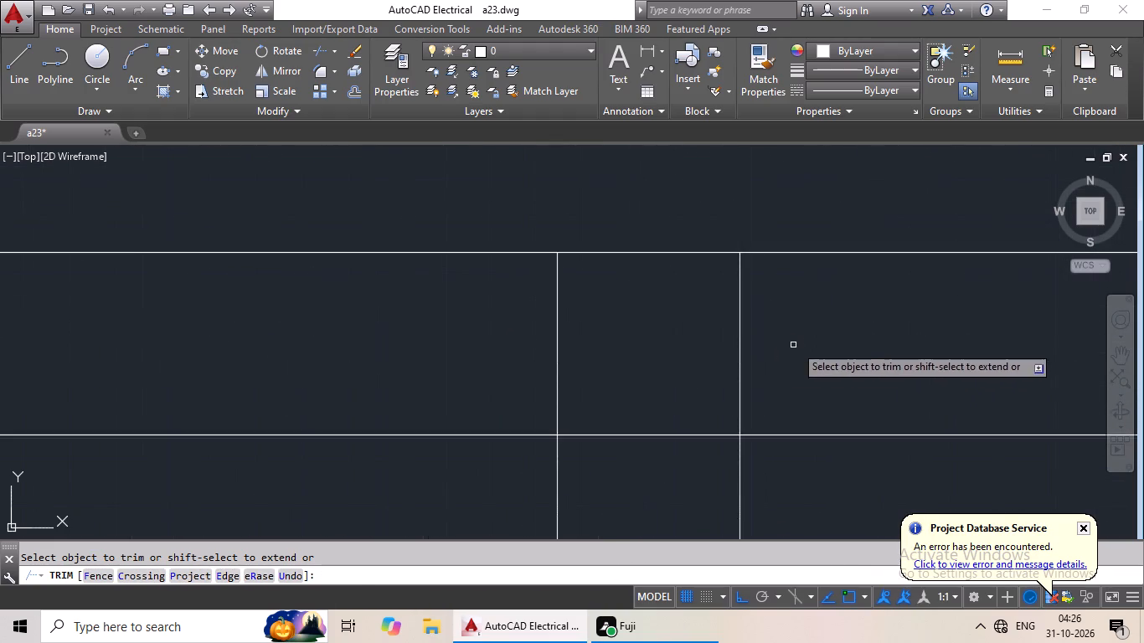
left_click_drag(777, 341, 392, 364)
left_click_drag(392, 364, 441, 362)
left_click_drag(626, 368, 640, 480)
left_click_drag(646, 471, 657, 456)
Trim the line pieces where the wall above the second-lowest right small room meets the right outer wall.
scroll(693, 397, "down", 5)
middle_click_drag(719, 425, 718, 424)
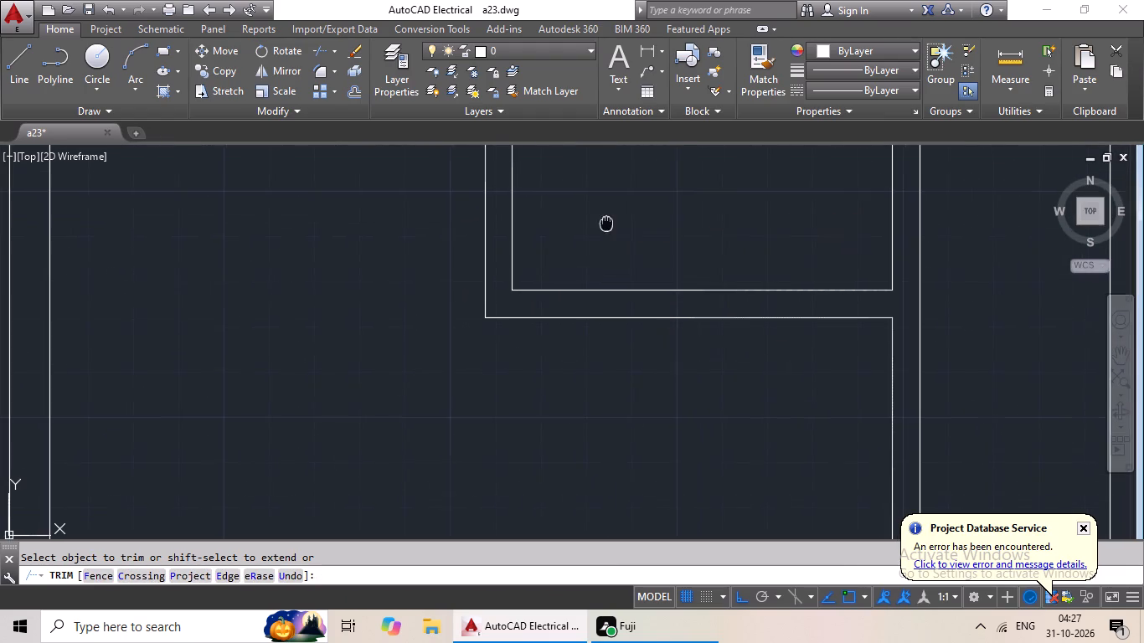
middle_click_drag(597, 244, 529, 368)
scroll(558, 321, "down", 3)
middle_click_drag(564, 316, 389, 322)
scroll(721, 296, "up", 4)
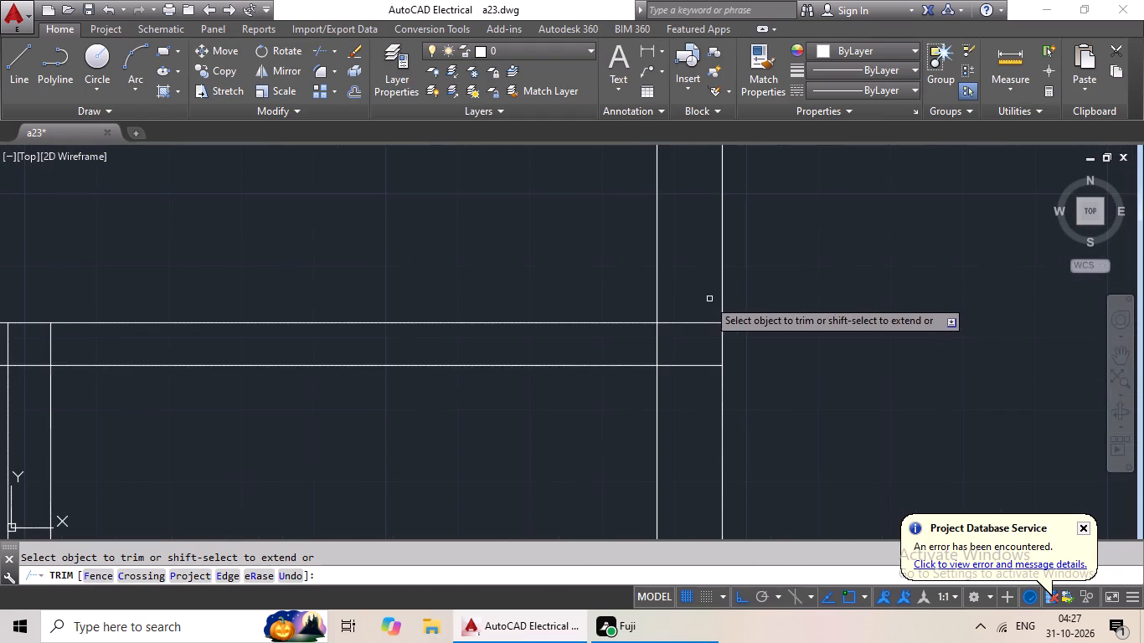
left_click_drag(704, 304, 685, 403)
left_click_drag(685, 403, 684, 389)
left_click_drag(685, 347, 605, 342)
left_click_drag(605, 342, 626, 341)
Trim the line pieces where the second-lowest right small room's left wall meets the wall above it.
scroll(671, 338, "down", 2)
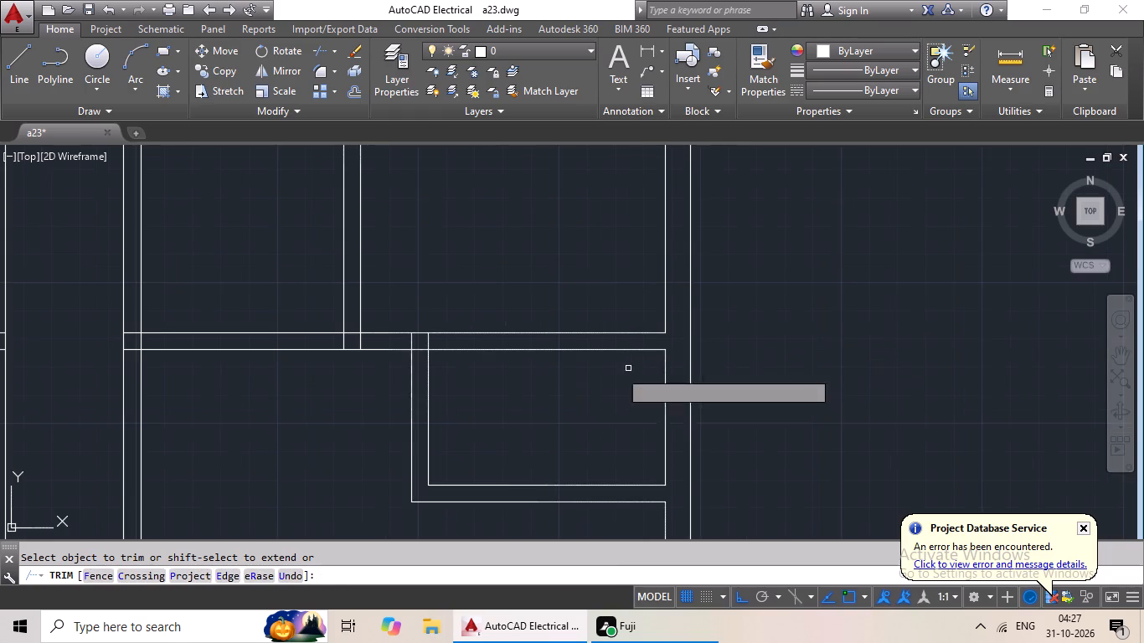
middle_click_drag(621, 396, 701, 391)
scroll(472, 328, "up", 4)
left_click_drag(771, 348, 565, 386)
left_click_drag(560, 386, 588, 382)
left_click_drag(636, 373, 646, 450)
left_click_drag(647, 451, 659, 443)
Trim the overlapping line pieces at the bottom end of the second-lowest right apartment's partition.
middle_click_drag(461, 373, 799, 355)
left_click_drag(665, 341, 435, 358)
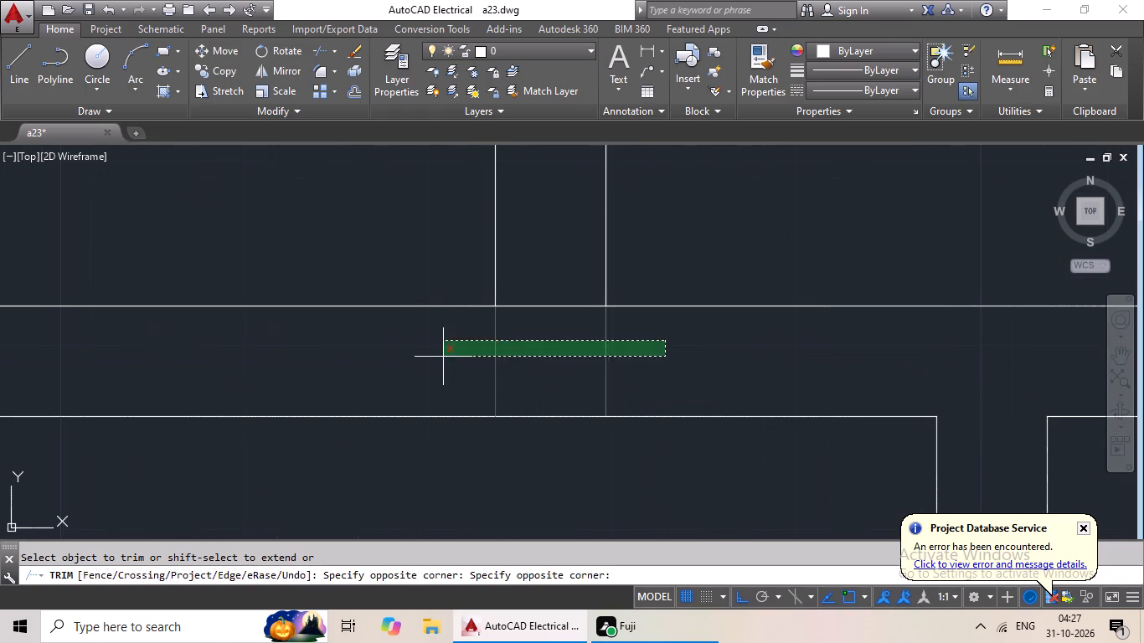
left_click_drag(435, 358, 432, 358)
left_click_drag(428, 360, 451, 355)
left_click(600, 230)
left_click(616, 236)
left_click_drag(547, 235, 542, 337)
left_click_drag(542, 337, 559, 340)
Trim the line pieces where the wall above the second-lowest right hall meets the right apartment's passage-side wall.
scroll(711, 333, "down", 3)
scroll(338, 330, "up", 4)
left_click_drag(464, 321, 420, 342)
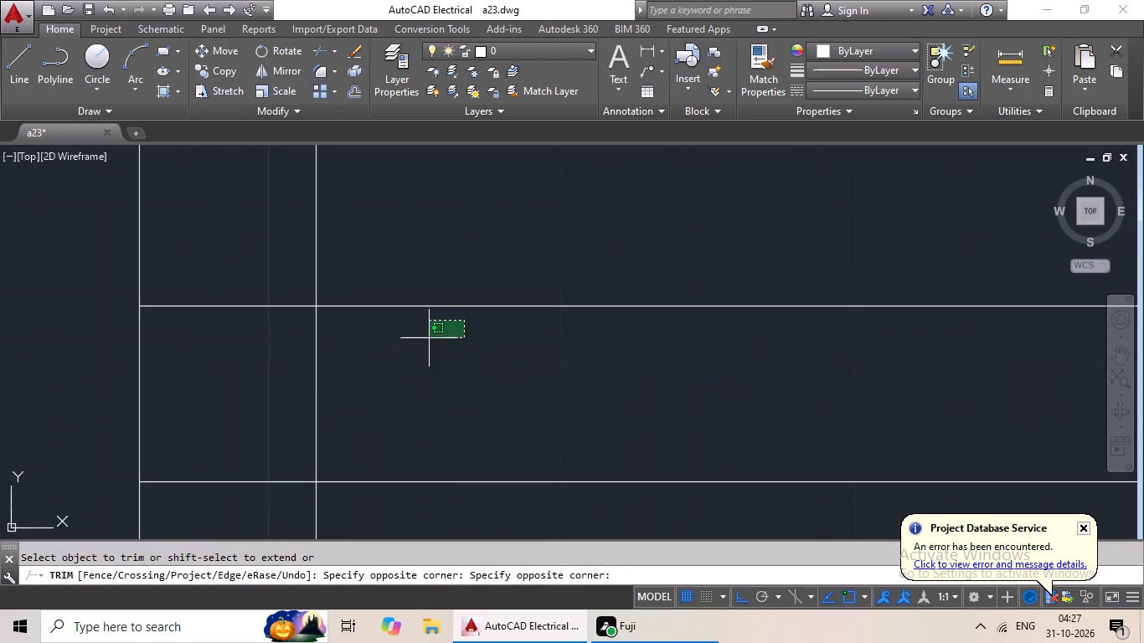
left_click_drag(420, 342, 291, 396)
left_click_drag(290, 394, 288, 360)
left_click_drag(282, 229, 245, 499)
Trim the line pieces where the wall above the second-lowest left small room meets the left apartment's passage-side wall.
scroll(343, 424, "down", 4)
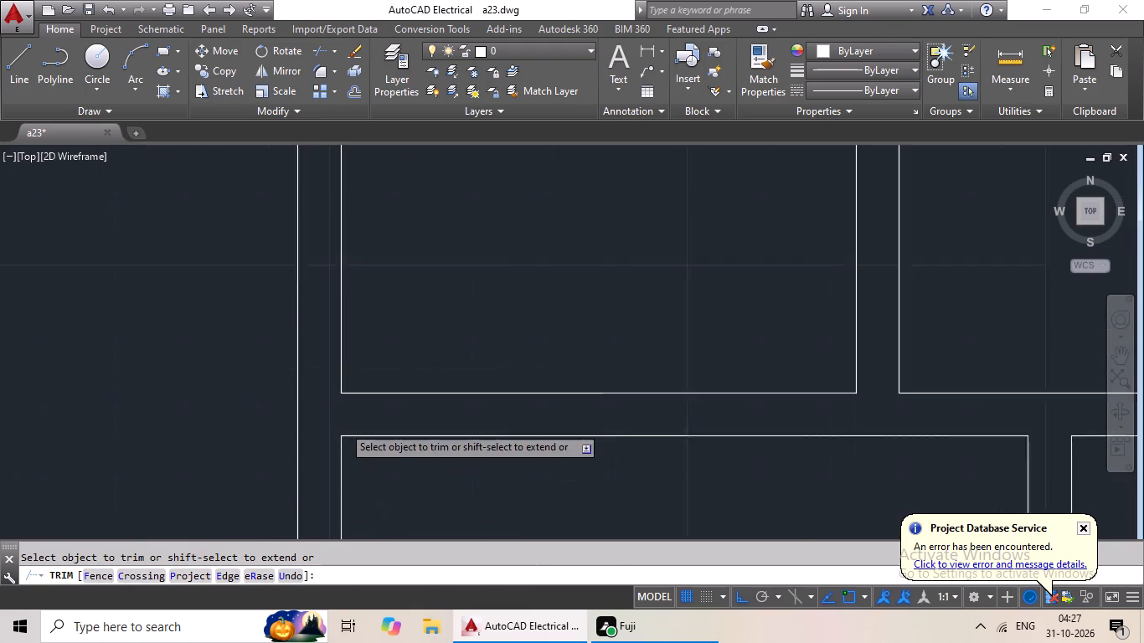
middle_click_drag(353, 422, 827, 389)
scroll(600, 389, "up", 5)
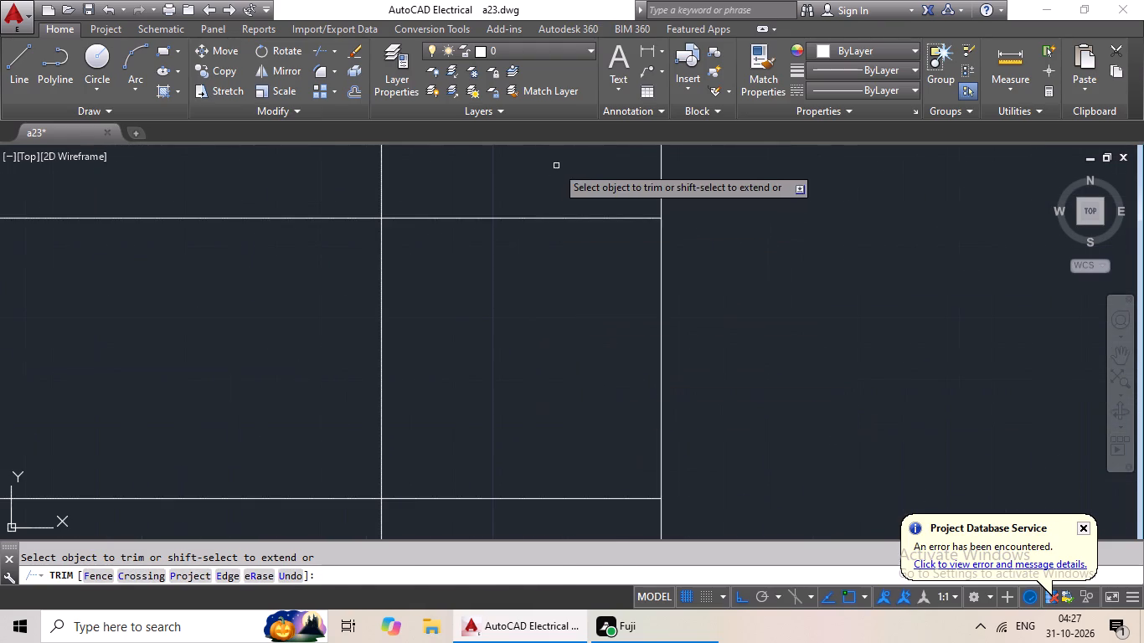
left_click_drag(556, 166, 515, 516)
left_click_drag(542, 362, 270, 381)
left_click_drag(269, 381, 280, 383)
Trim the line pieces where the second-lowest left small room's left wall meets the wall above it.
scroll(540, 353, "down", 4)
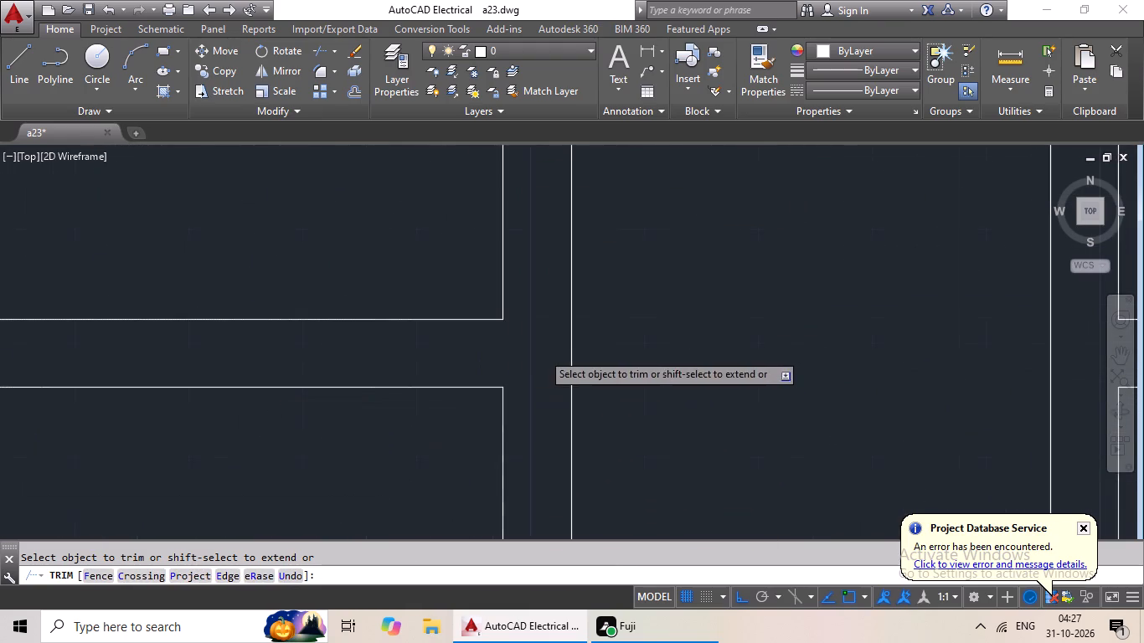
middle_click_drag(318, 397, 961, 358)
scroll(552, 310, "up", 3)
left_click_drag(723, 269, 372, 340)
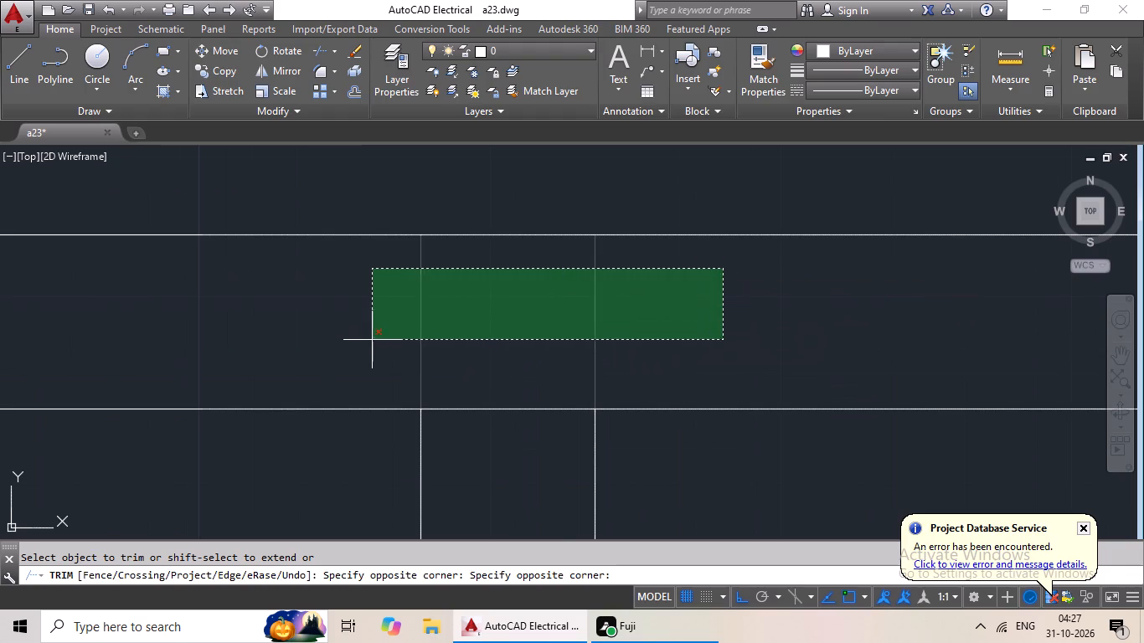
left_click_drag(372, 340, 371, 341)
left_click(368, 344)
left_click_drag(518, 342, 504, 455)
left_click(532, 448)
Trim the overlapping line pieces at the bottom end of the second-lowest left apartment's kitchen-bedroom partition.
scroll(590, 378, "down", 5)
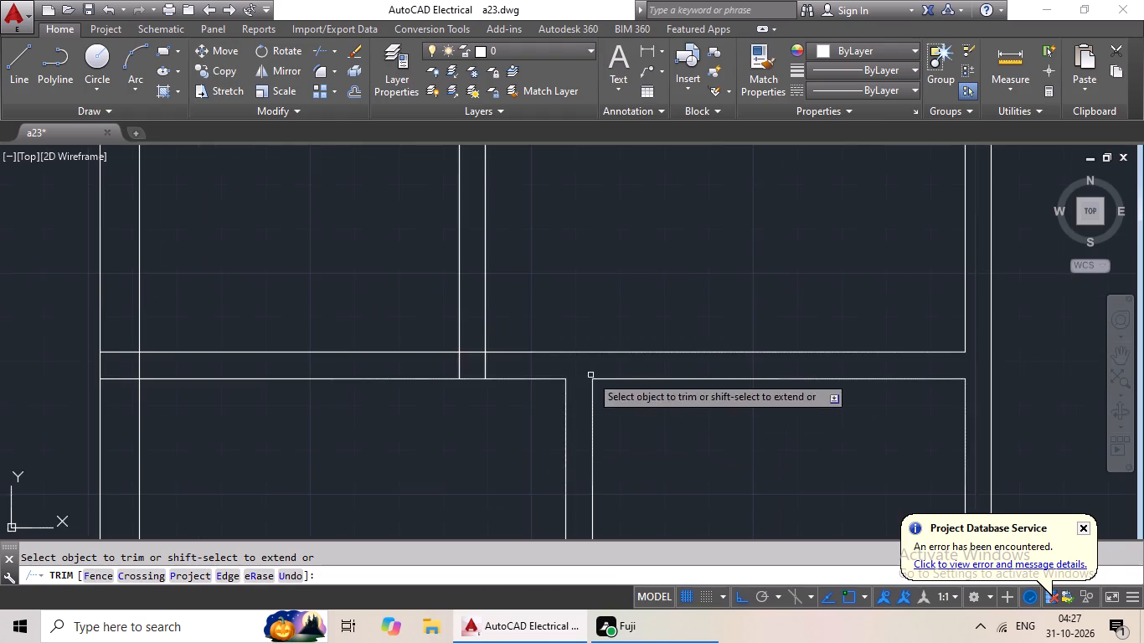
scroll(489, 368, "up", 4)
left_click_drag(544, 346, 277, 373)
left_click(277, 373)
left_click_drag(365, 218, 341, 342)
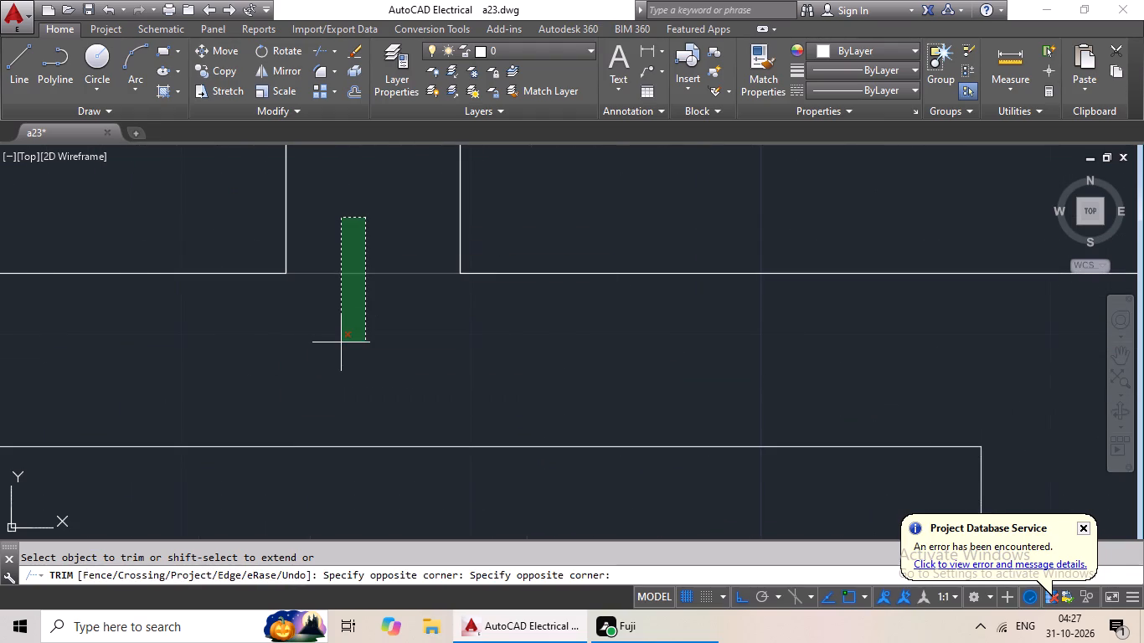
left_click_drag(341, 342, 341, 343)
left_click(349, 345)
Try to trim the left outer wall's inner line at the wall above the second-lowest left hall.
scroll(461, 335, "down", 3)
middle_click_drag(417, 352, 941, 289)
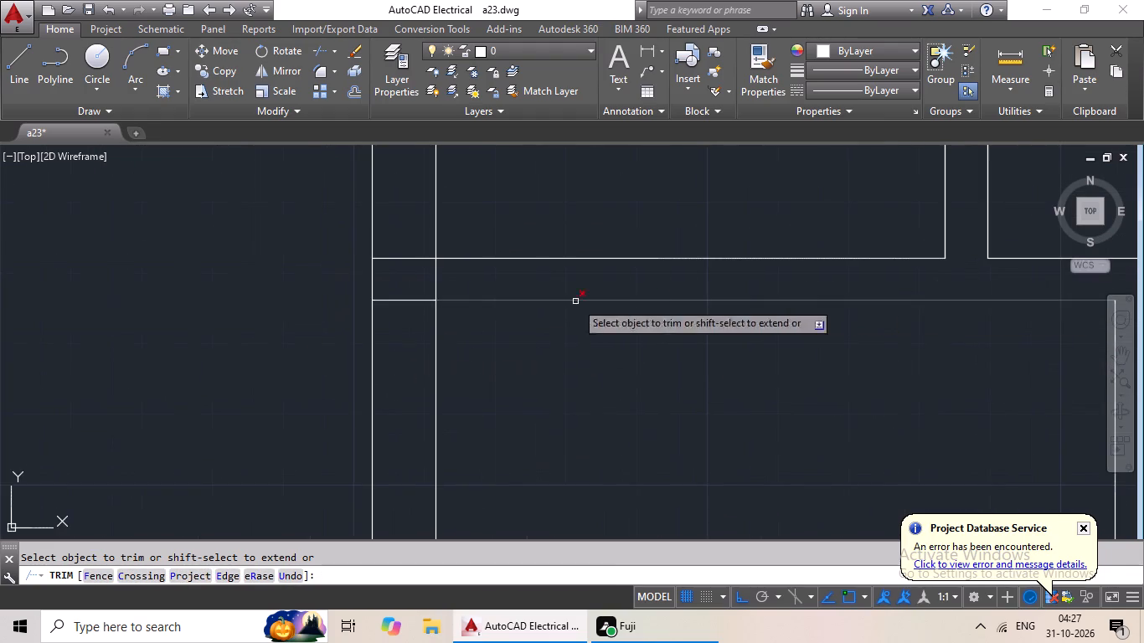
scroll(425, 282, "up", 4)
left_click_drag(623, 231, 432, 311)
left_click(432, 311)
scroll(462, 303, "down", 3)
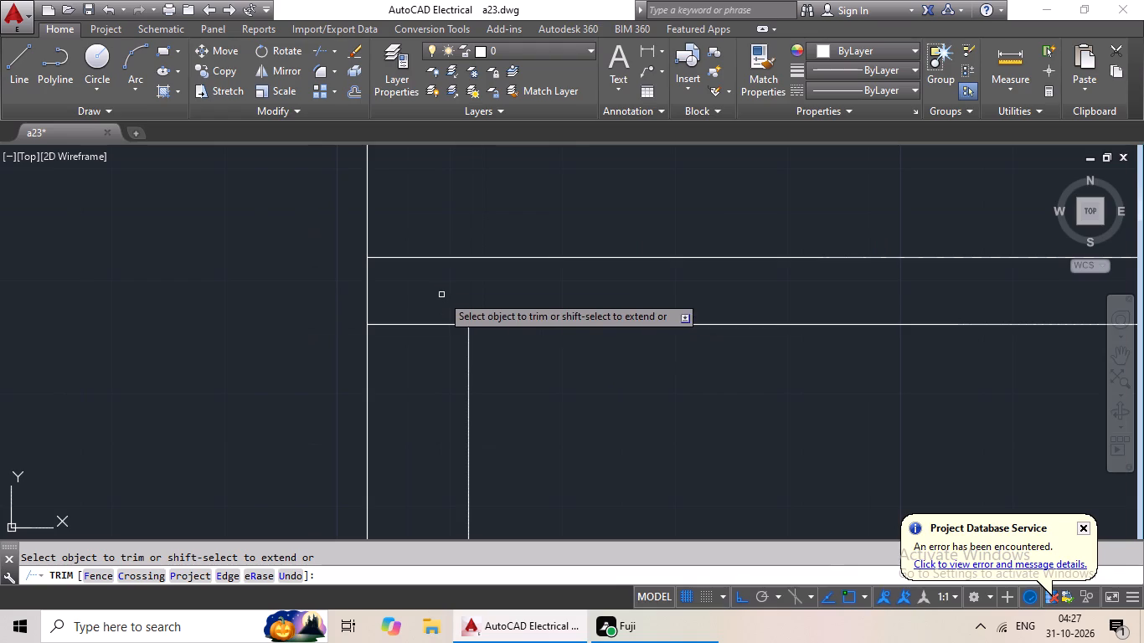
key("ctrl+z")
Trim the line pieces where the wall above the second-lowest left hall meets the left outer wall.
scroll(464, 304, "down", 4)
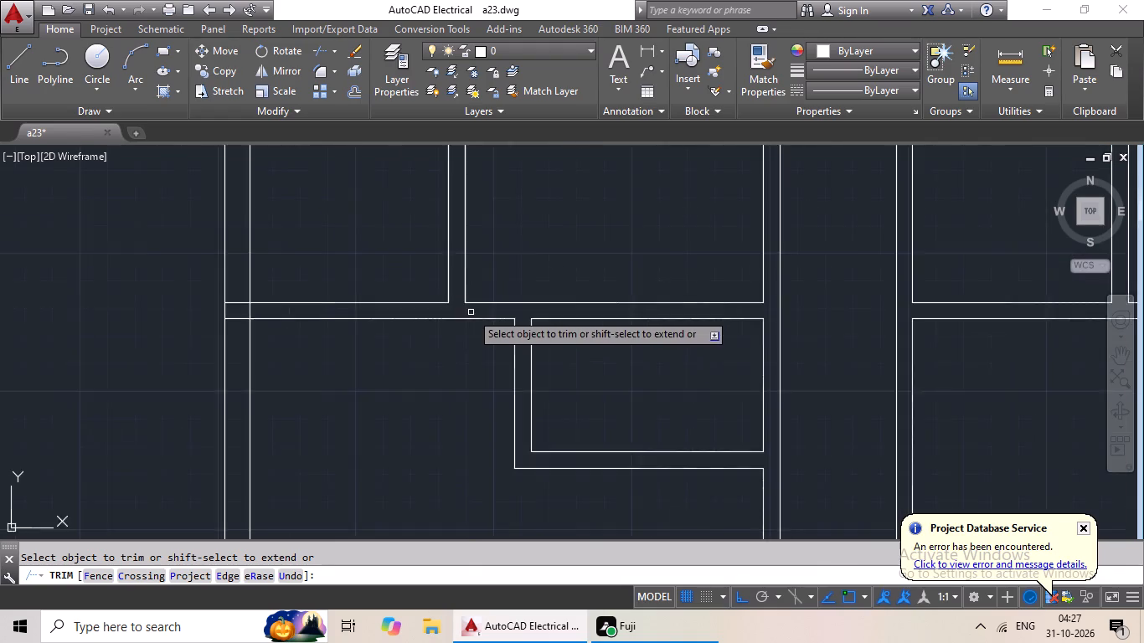
scroll(471, 312, "down", 2)
scroll(322, 317, "up", 4)
left_click_drag(409, 287, 406, 288)
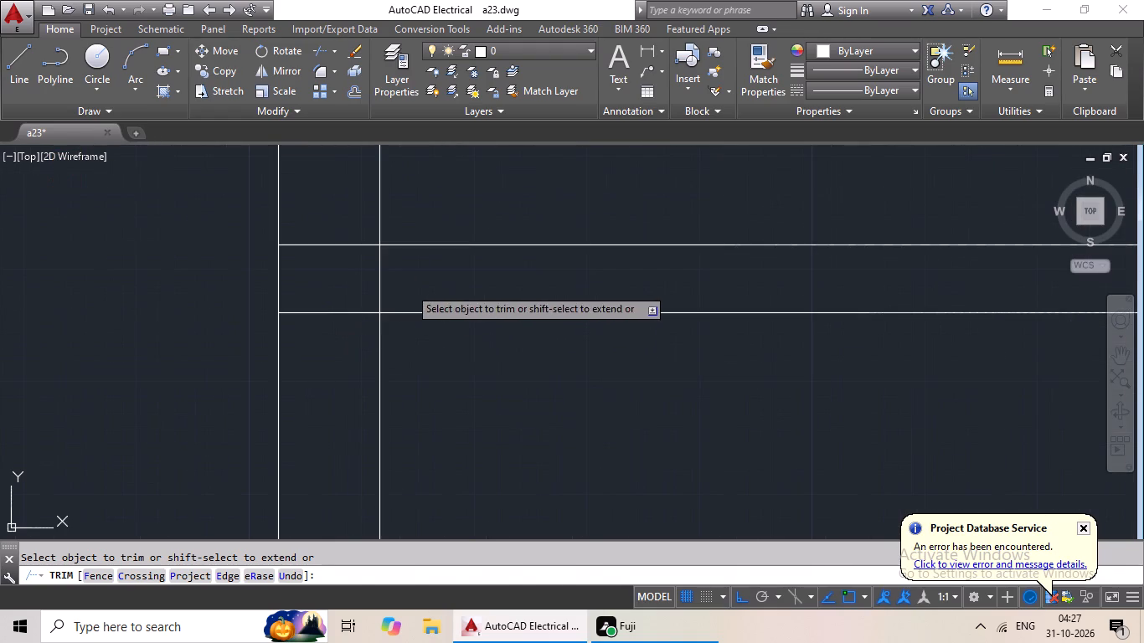
left_click_drag(406, 288, 355, 309)
left_click(355, 309)
left_click_drag(350, 228, 320, 388)
left_click(323, 379)
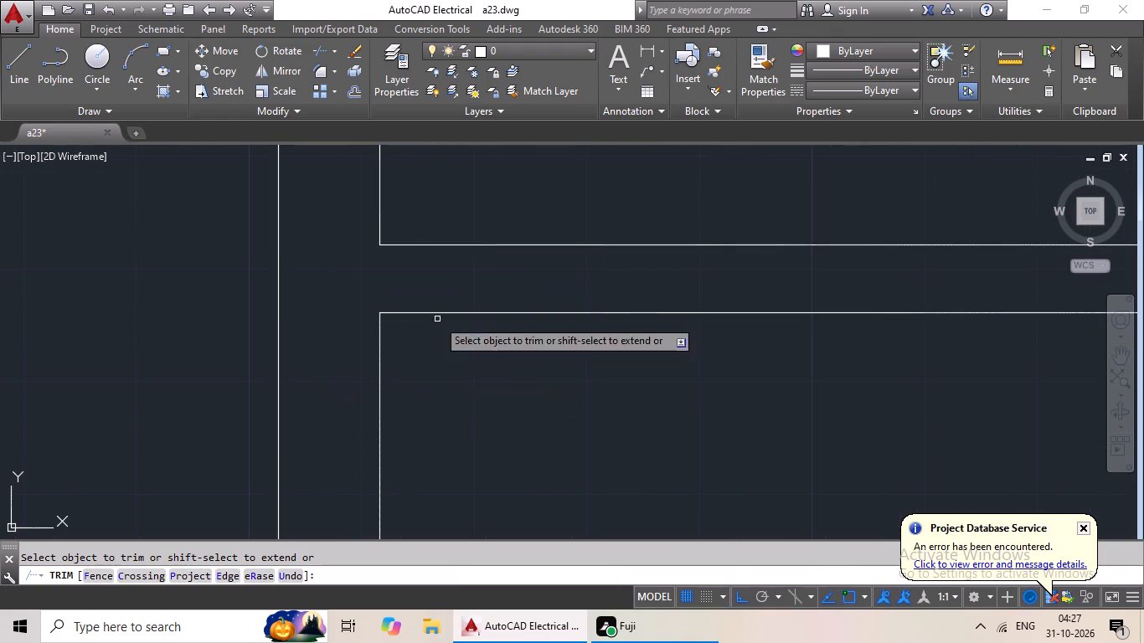
Trim the overlapping line pieces where the second-lowest left apartment's top wall meets the left outer wall.
scroll(451, 311, "down", 7)
middle_click_drag(479, 343, 460, 296)
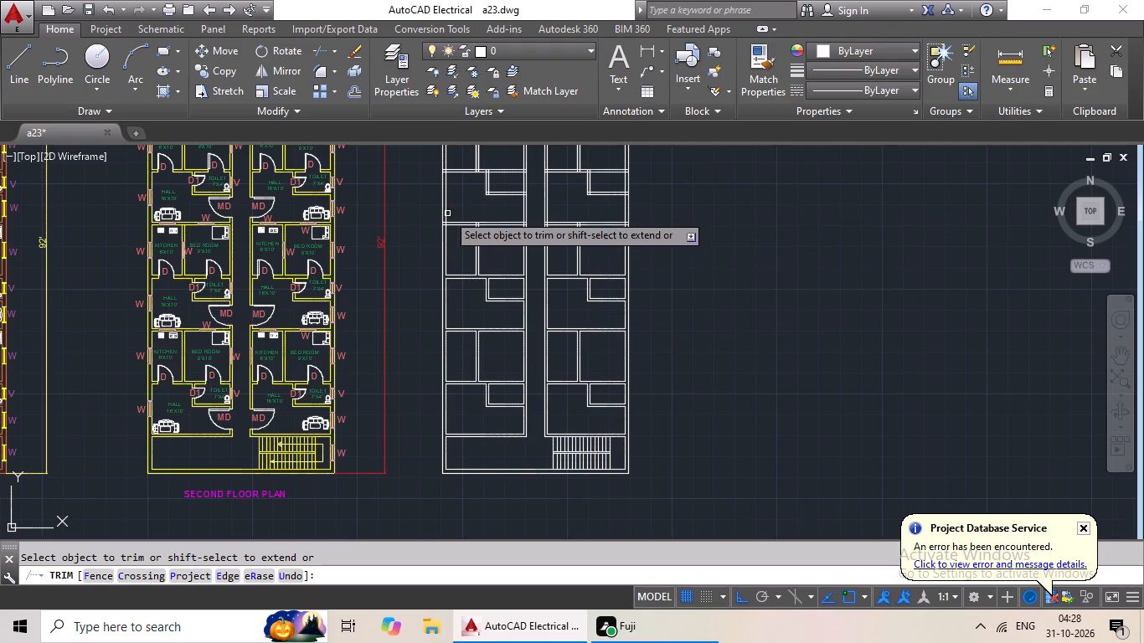
scroll(447, 213, "up", 8)
scroll(501, 319, "up", 2)
left_click_drag(588, 321, 492, 356)
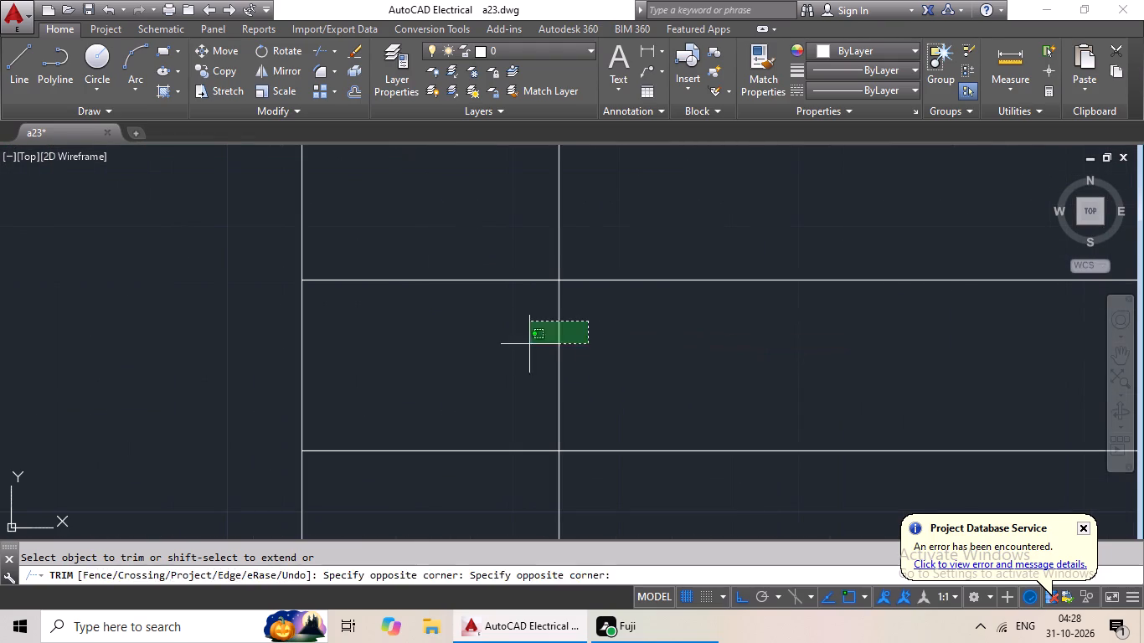
left_click_drag(492, 356, 439, 364)
left_click(438, 364)
left_click_drag(440, 194, 385, 483)
left_click(386, 478)
Trim the overlapping line pieces at the top end of the second-lowest left apartment's kitchen-bedroom partition.
scroll(489, 421, "down", 3)
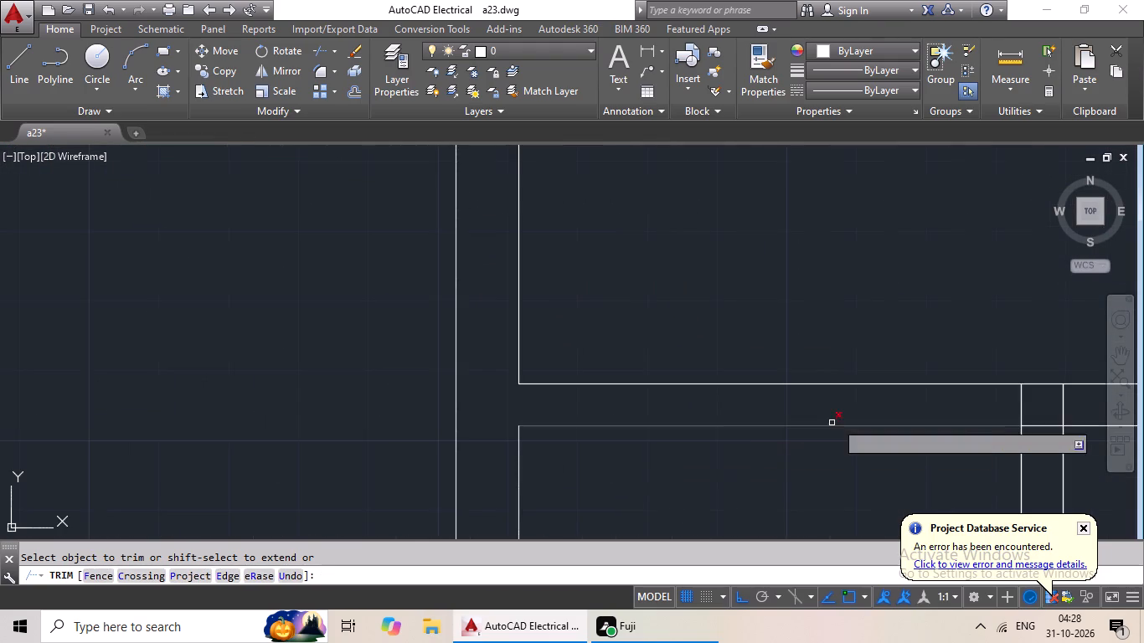
middle_click_drag(801, 432, 441, 403)
scroll(701, 354, "up", 3)
left_click_drag(770, 393, 473, 449)
left_click_drag(473, 450, 475, 458)
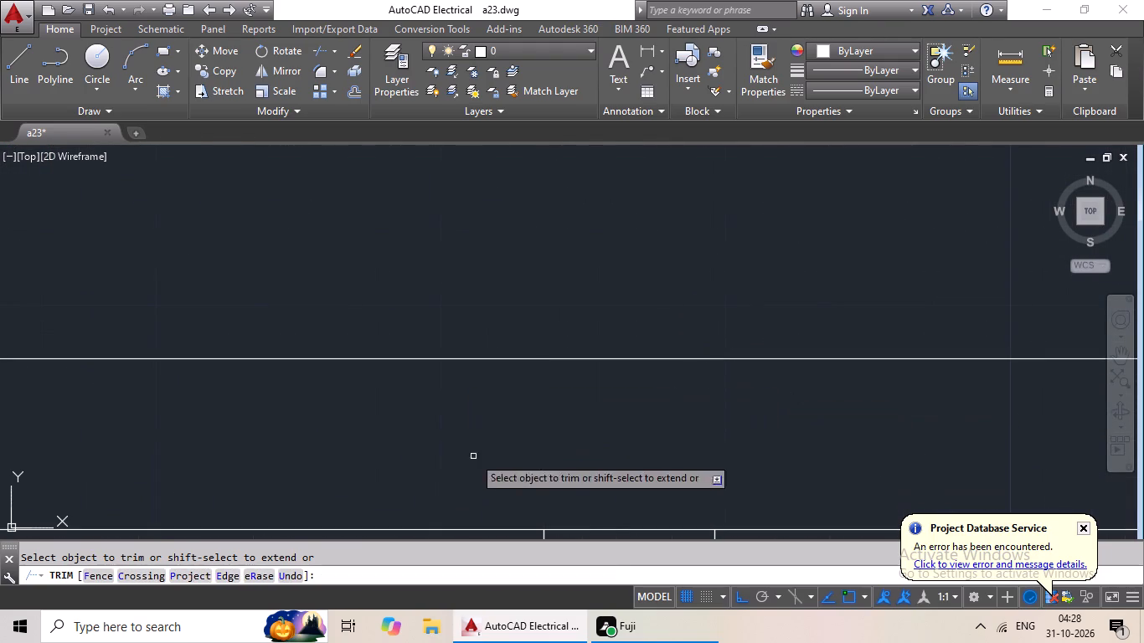
left_click_drag(475, 458, 507, 466)
scroll(621, 461, "down", 1)
middle_click_drag(623, 456, 634, 270)
left_click_drag(636, 285, 631, 376)
left_click(631, 375)
Trim the overlapping line pieces where the second-lowest left apartment's top wall meets the left corridor wall.
scroll(806, 364, "down", 3)
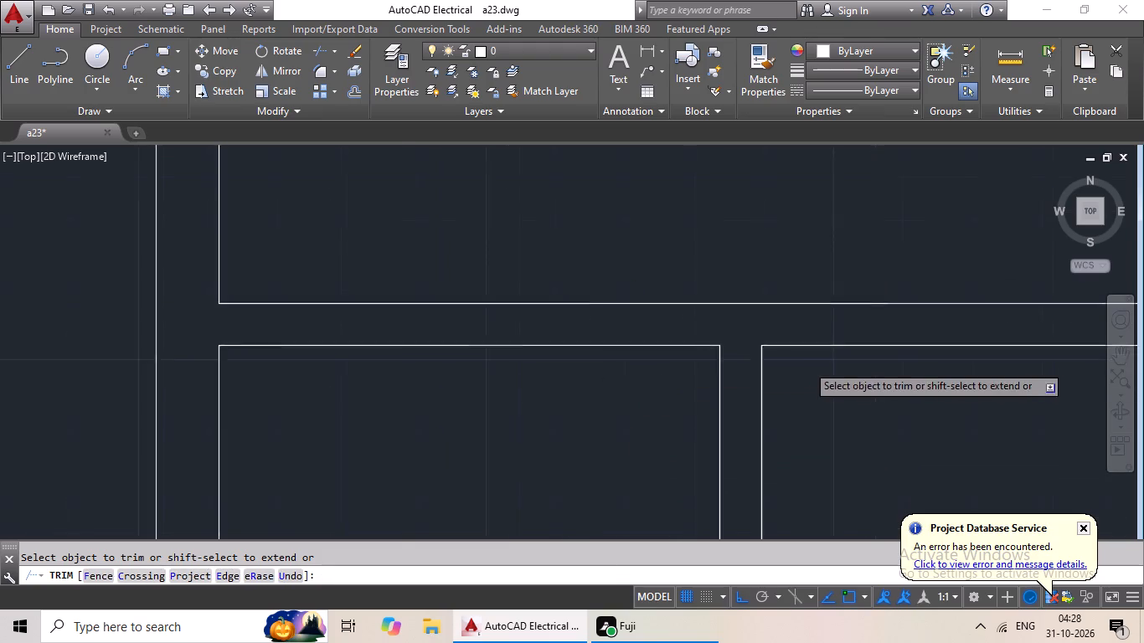
middle_click_drag(815, 368, 231, 375)
scroll(658, 342, "up", 5)
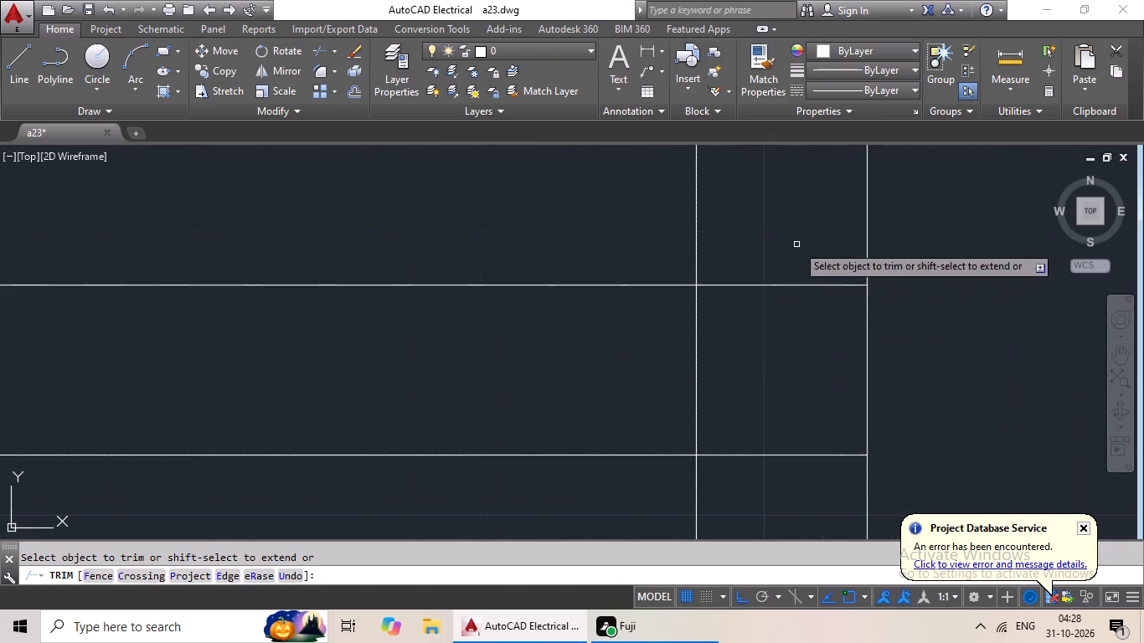
left_click_drag(796, 244, 765, 476)
left_click_drag(765, 476, 769, 466)
left_click_drag(790, 373, 536, 384)
left_click(536, 384)
Trim the overlapping line pieces where the second-lowest right apartment's top wall meets the right corridor wall.
scroll(664, 358, "down", 3)
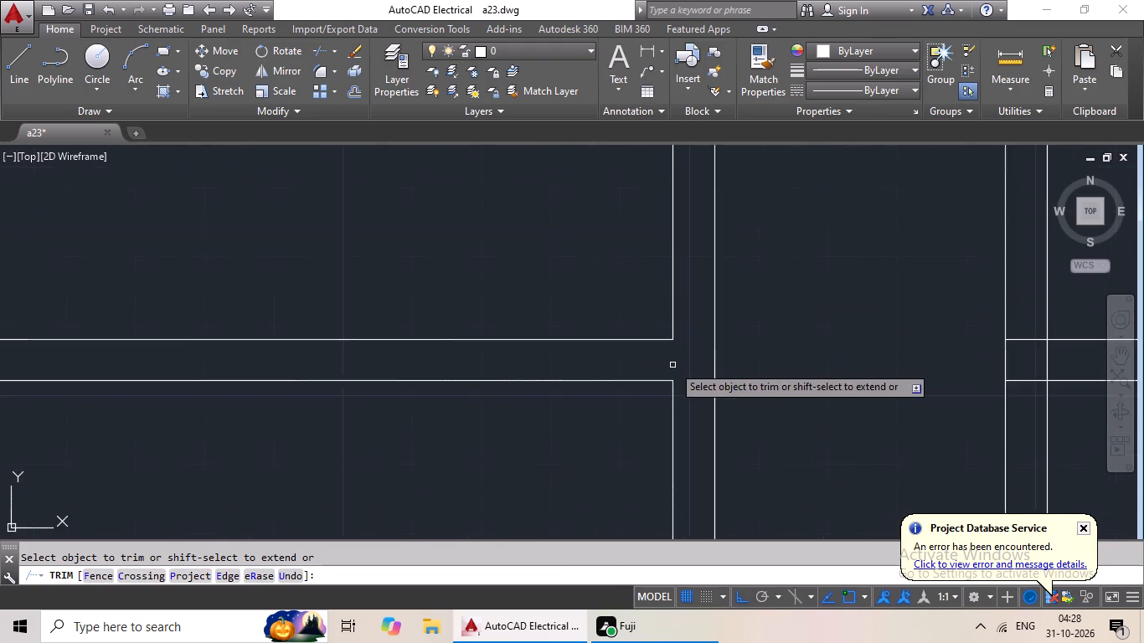
scroll(672, 365, "down", 1)
middle_click_drag(755, 383, 483, 346)
scroll(631, 320, "up", 4)
left_click_drag(698, 323, 632, 367)
left_click(632, 367)
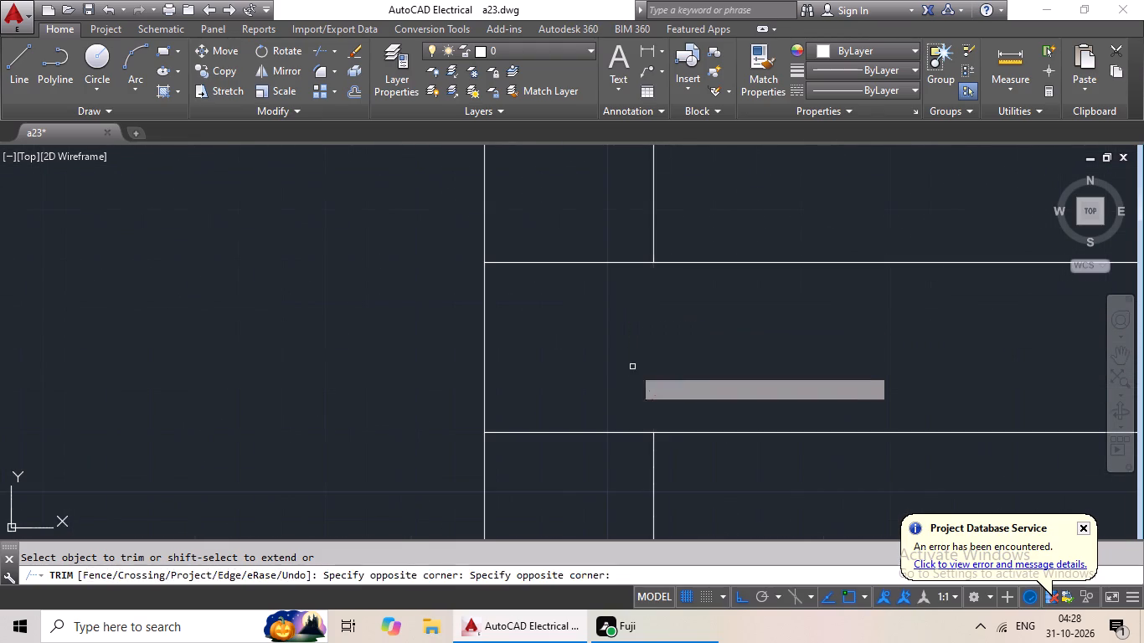
left_click_drag(611, 198, 551, 428)
left_click_drag(544, 442, 543, 451)
Trim the overlapping line pieces at the top end of the second-lowest right apartment's kitchen-bedroom partition.
scroll(670, 374, "down", 4)
scroll(745, 402, "down", 2)
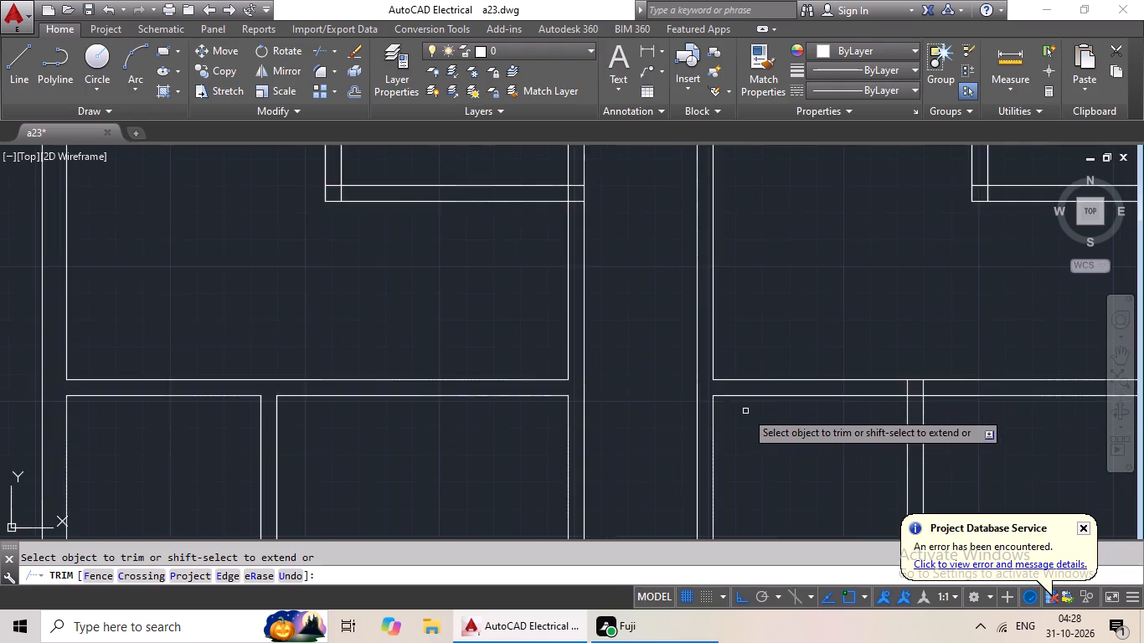
scroll(746, 411, "down", 2)
middle_click_drag(758, 417, 587, 388)
scroll(641, 373, "up", 7)
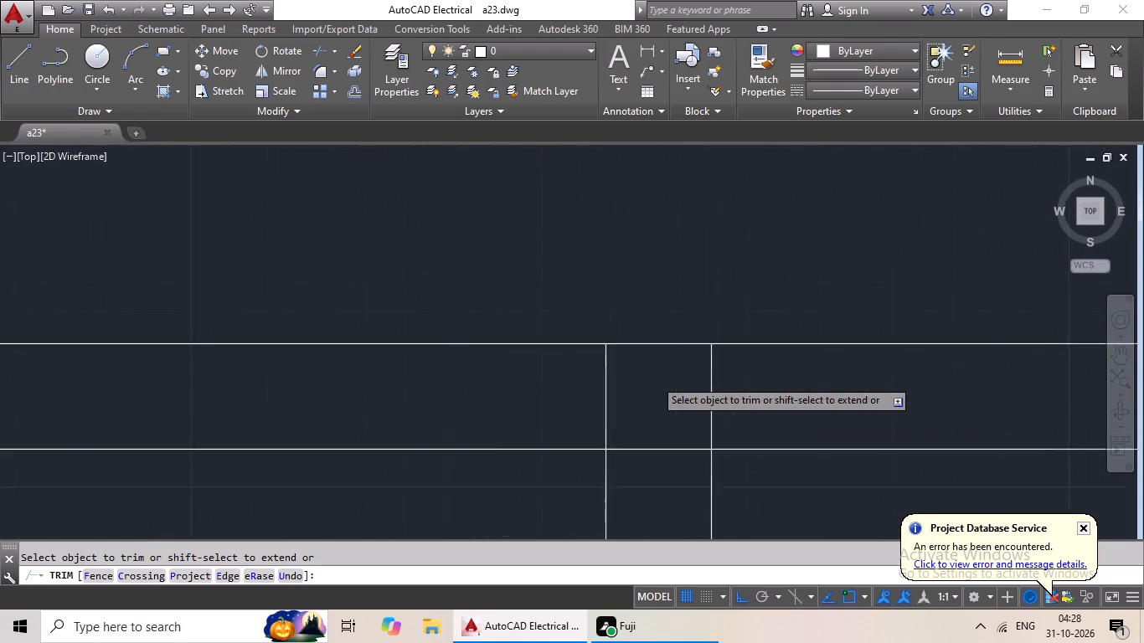
scroll(654, 378, "up", 2)
left_click_drag(832, 358, 400, 450)
left_click_drag(400, 450, 414, 450)
scroll(552, 438, "down", 3)
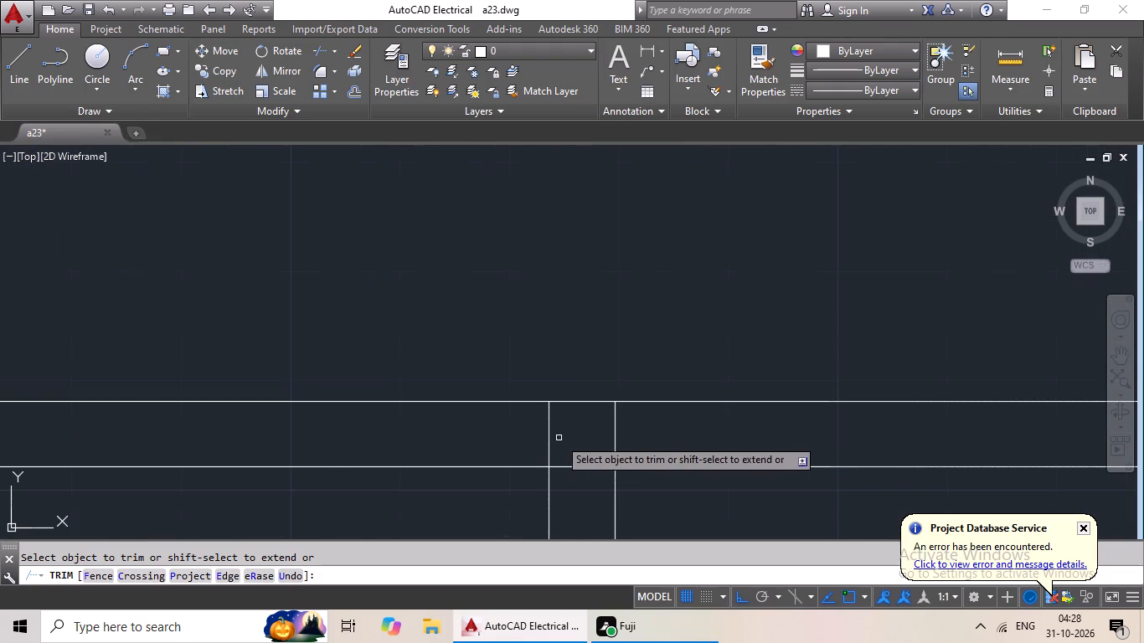
left_click_drag(656, 426, 471, 456)
left_click(471, 456)
left_click_drag(580, 445, 569, 520)
left_click_drag(569, 517, 575, 502)
Trim the overlapping line pieces where the second-lowest right apartment's top wall meets the right outer wall.
scroll(591, 461, "down", 3)
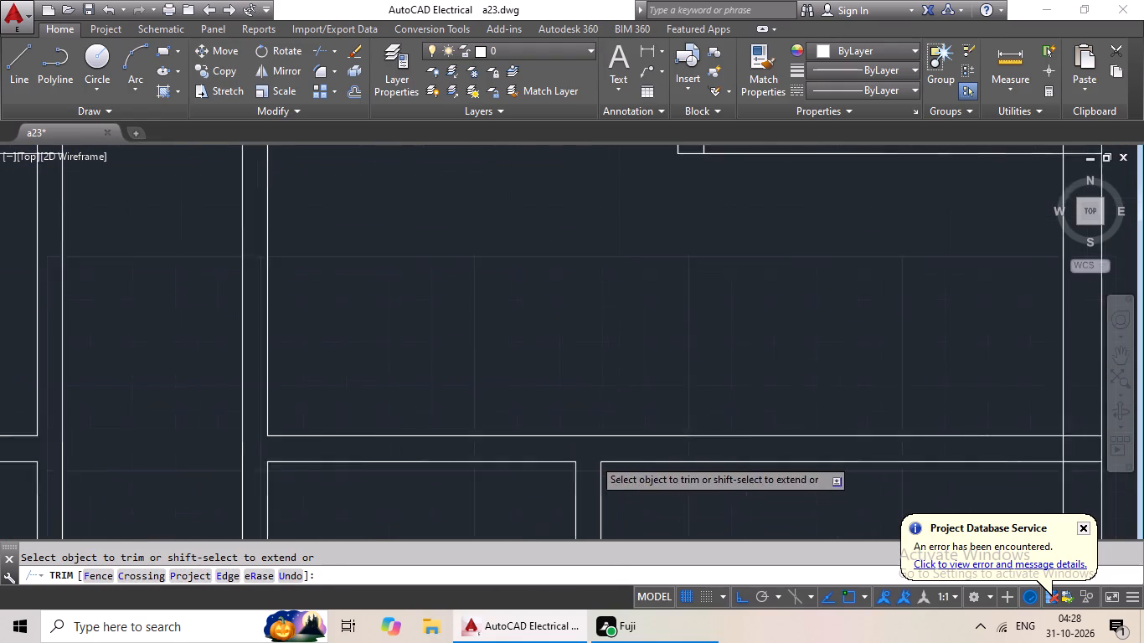
middle_click_drag(643, 484, 274, 420)
scroll(539, 385, "up", 5)
scroll(514, 372, "down", 2)
left_click_drag(492, 326, 476, 444)
left_click_drag(476, 443, 479, 430)
left_click_drag(485, 388, 303, 388)
left_click_drag(303, 388, 314, 388)
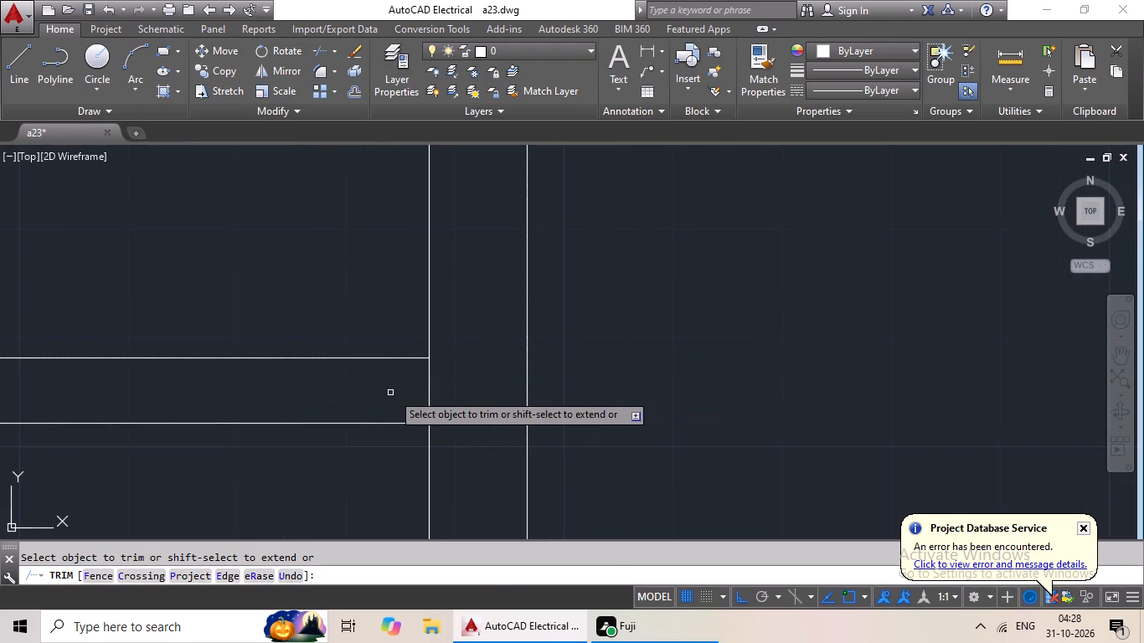
left_click(430, 373)
Trim the overlapping line pieces where the third-lowest right toilet's bottom wall meets the right outer wall.
scroll(458, 377, "down", 6)
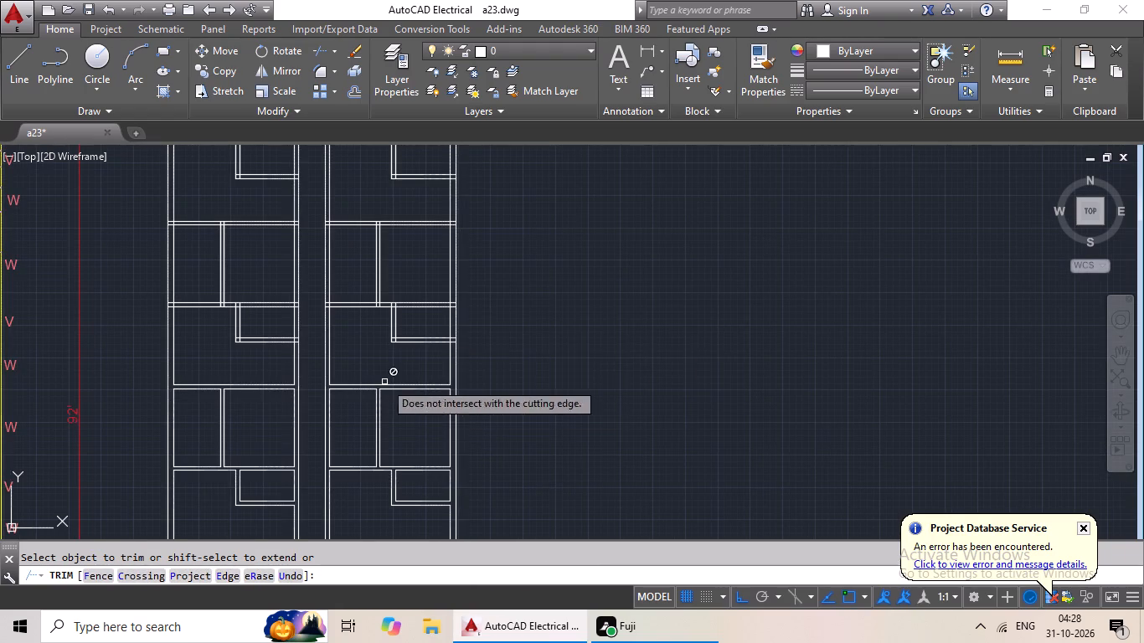
scroll(441, 336, "up", 7)
left_click_drag(464, 257, 425, 368)
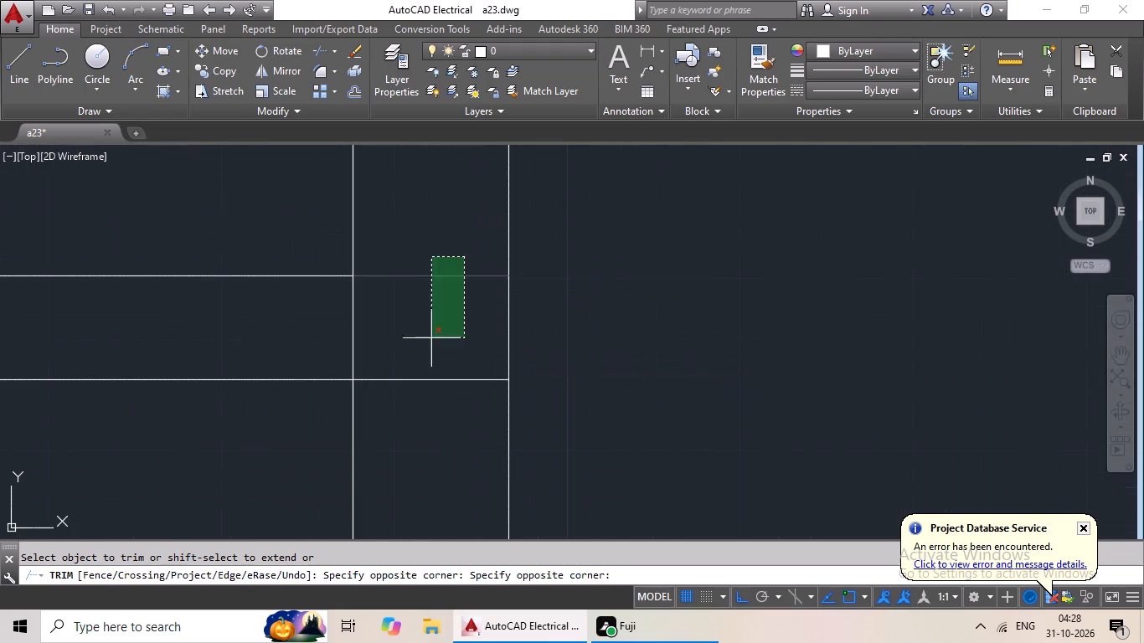
left_click_drag(425, 368, 420, 389)
left_click(419, 394)
left_click_drag(436, 316, 224, 323)
left_click(258, 355)
Trim the overlapping line pieces at the bottom-left corner of the third-lowest right apartment's toilet.
scroll(342, 335, "down", 3)
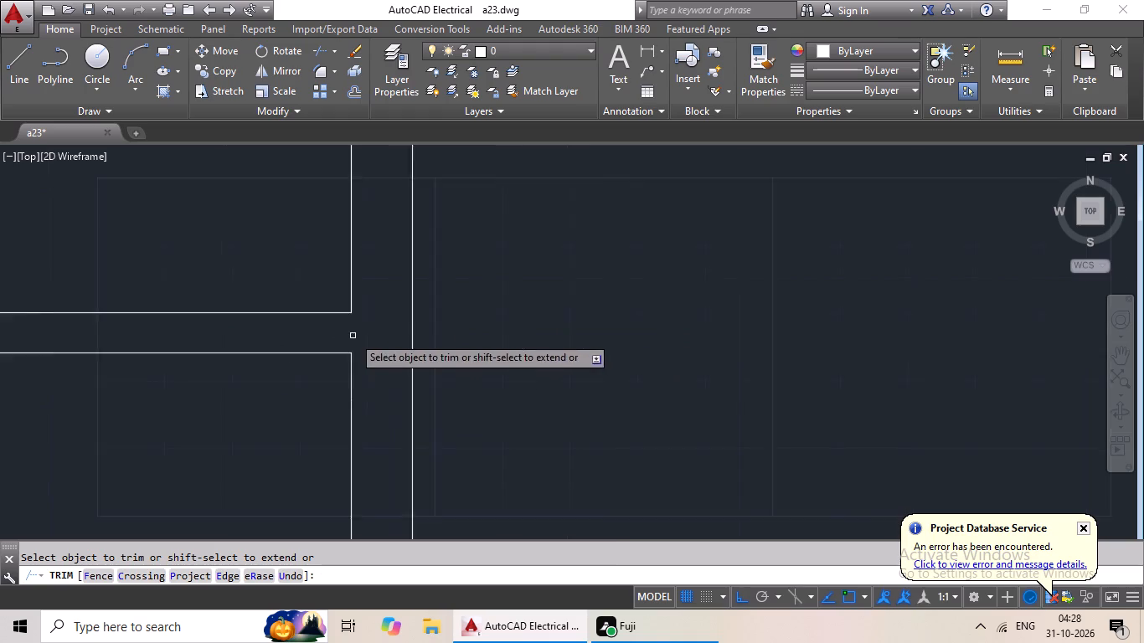
middle_click_drag(287, 351, 703, 368)
scroll(411, 344, "up", 4)
left_click_drag(520, 343, 368, 398)
left_click_drag(368, 398, 367, 398)
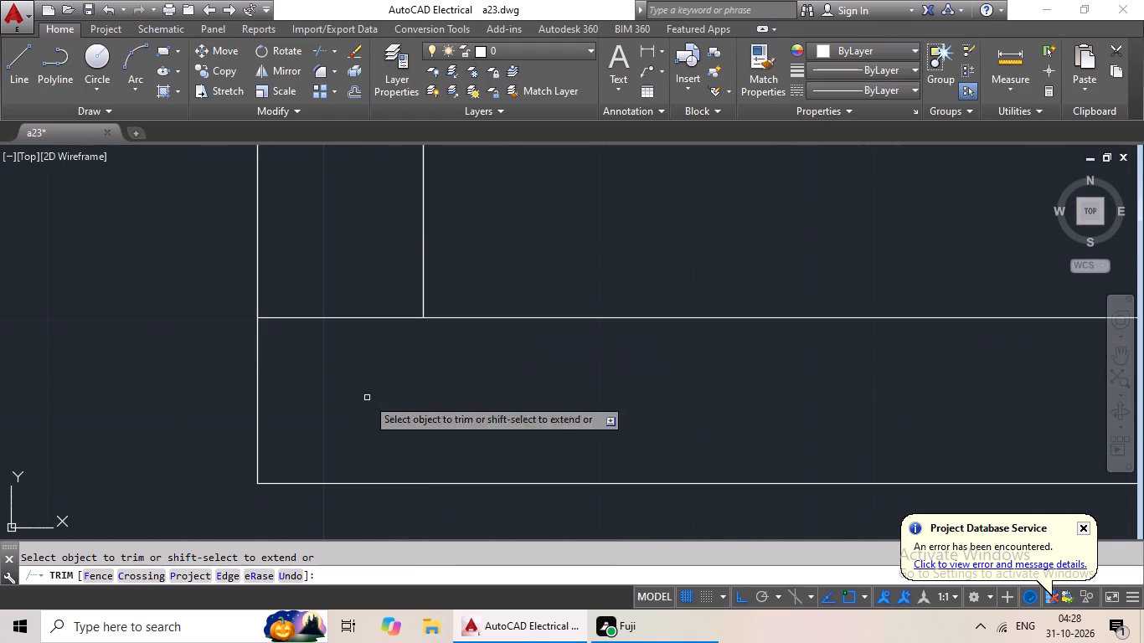
left_click_drag(367, 398, 364, 388)
left_click_drag(352, 266, 335, 383)
left_click(335, 381)
Trim the overlapping line pieces where the wall above the third-lowest right toilet meets the right outer wall.
scroll(488, 358, "down", 3)
middle_click_drag(528, 363, 395, 461)
scroll(507, 380, "down", 2)
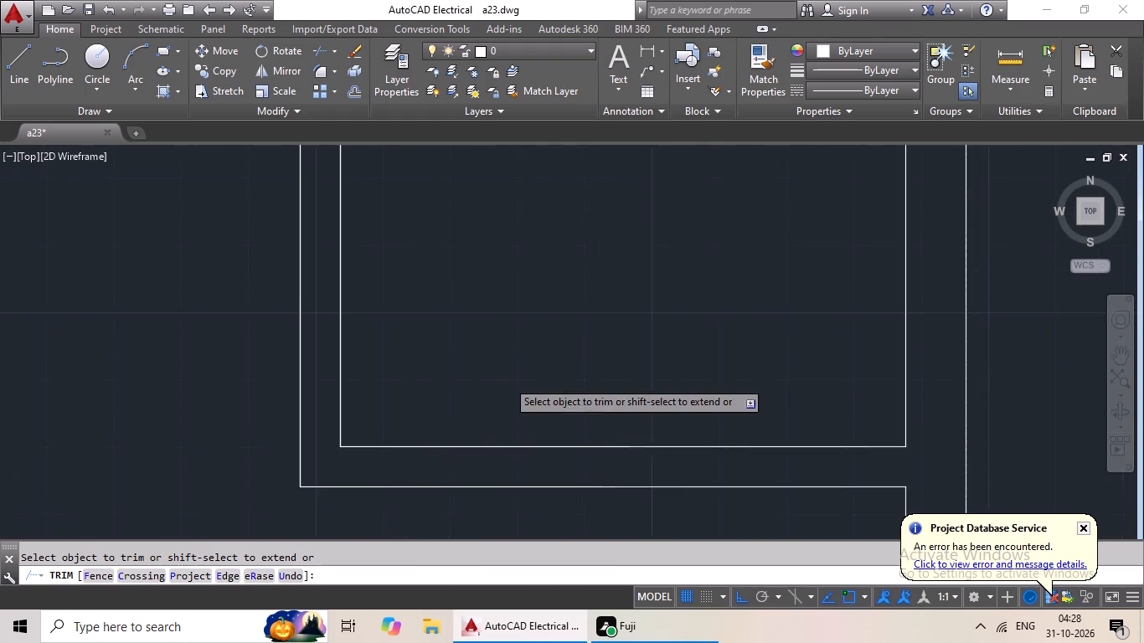
scroll(508, 380, "down", 1)
middle_click_drag(525, 369, 454, 437)
scroll(557, 383, "up", 5)
left_click_drag(379, 300, 347, 473)
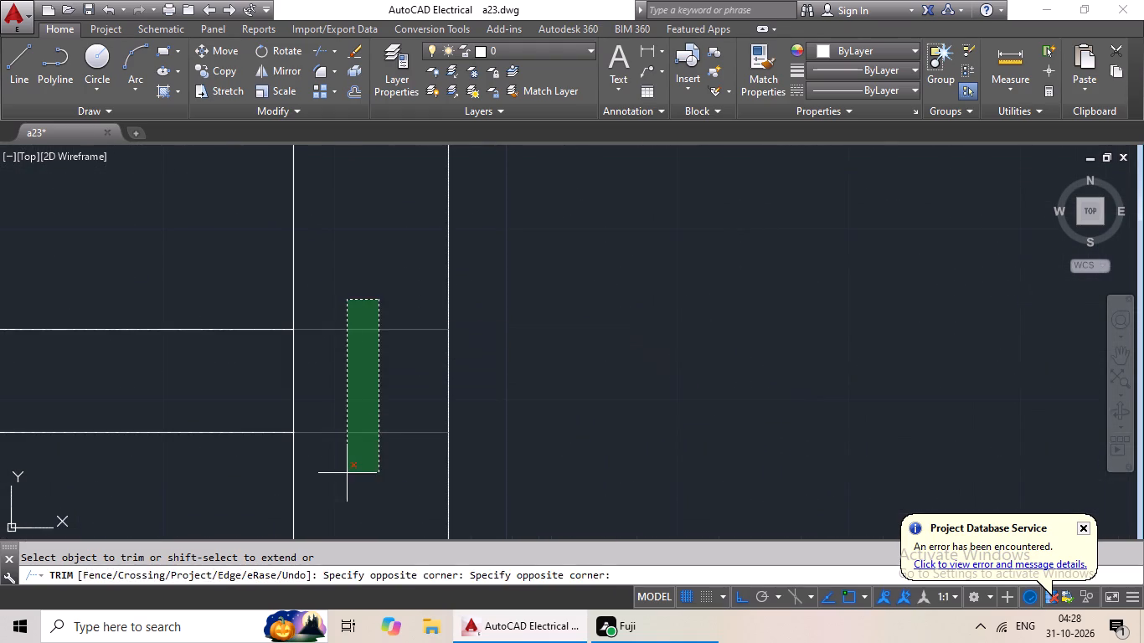
left_click_drag(347, 473, 347, 474)
left_click_drag(347, 471, 366, 435)
left_click_drag(386, 367, 189, 369)
left_click_drag(189, 369, 221, 379)
Trim the overlapping line pieces where the third-lowest right toilet's left wall meets the wall above it.
scroll(350, 380, "down", 1)
scroll(209, 410, "down", 1)
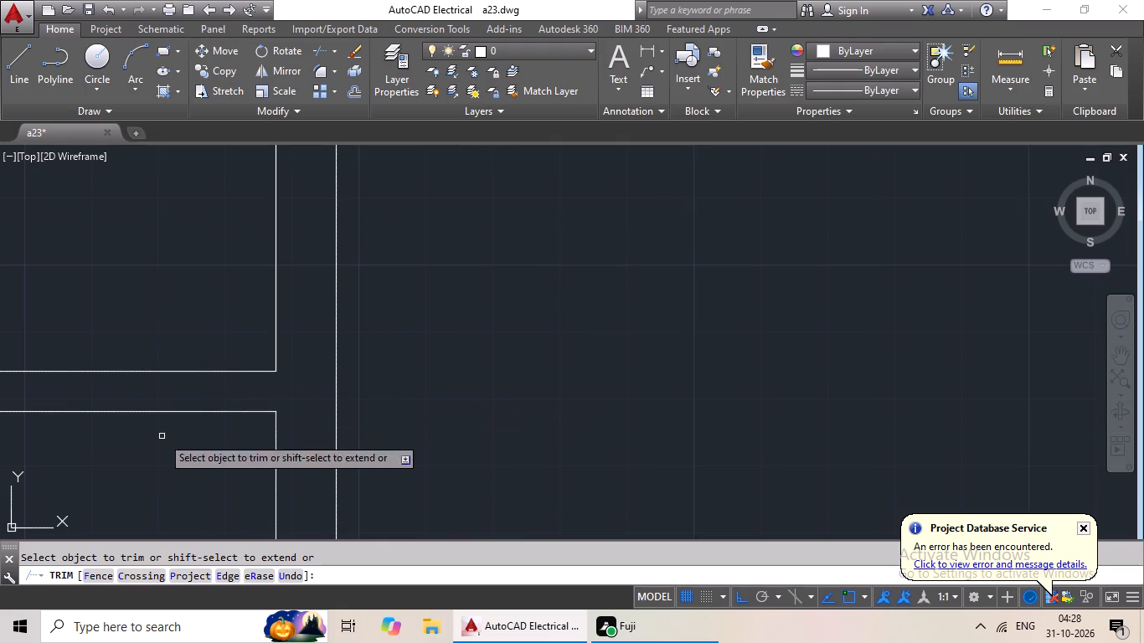
middle_click_drag(161, 436, 406, 366)
scroll(296, 389, "down", 2)
middle_click_drag(232, 397, 448, 395)
scroll(368, 366, "up", 6)
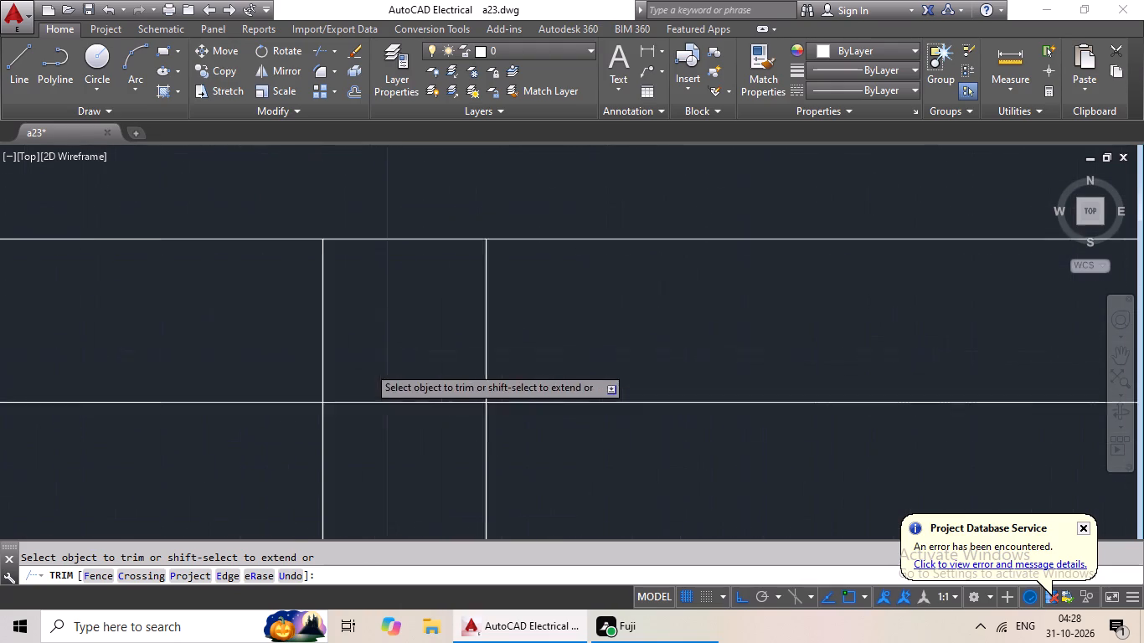
left_click_drag(608, 349, 189, 359)
left_click_drag(189, 359, 202, 359)
left_click_drag(389, 356, 398, 475)
left_click_drag(400, 473, 420, 460)
Trim the overlapping line pieces at the bottom end of the third-lowest right apartment's kitchen-bedroom partition.
scroll(496, 422, "down", 4)
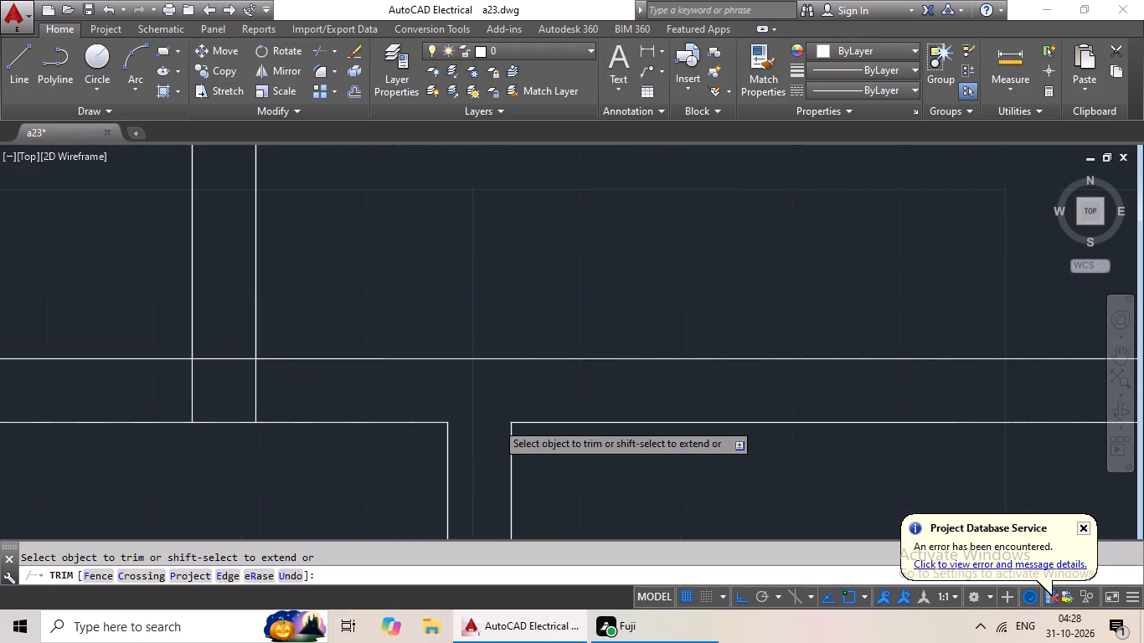
scroll(188, 368, "up", 4)
scroll(672, 403, "down", 3)
left_click_drag(682, 402, 525, 441)
left_click_drag(524, 442, 549, 435)
left_click_drag(616, 348, 603, 418)
left_click(603, 417)
Trim the overlapping line pieces where the wall above the third-lowest right hall meets the right corridor wall.
scroll(657, 405, "down", 4)
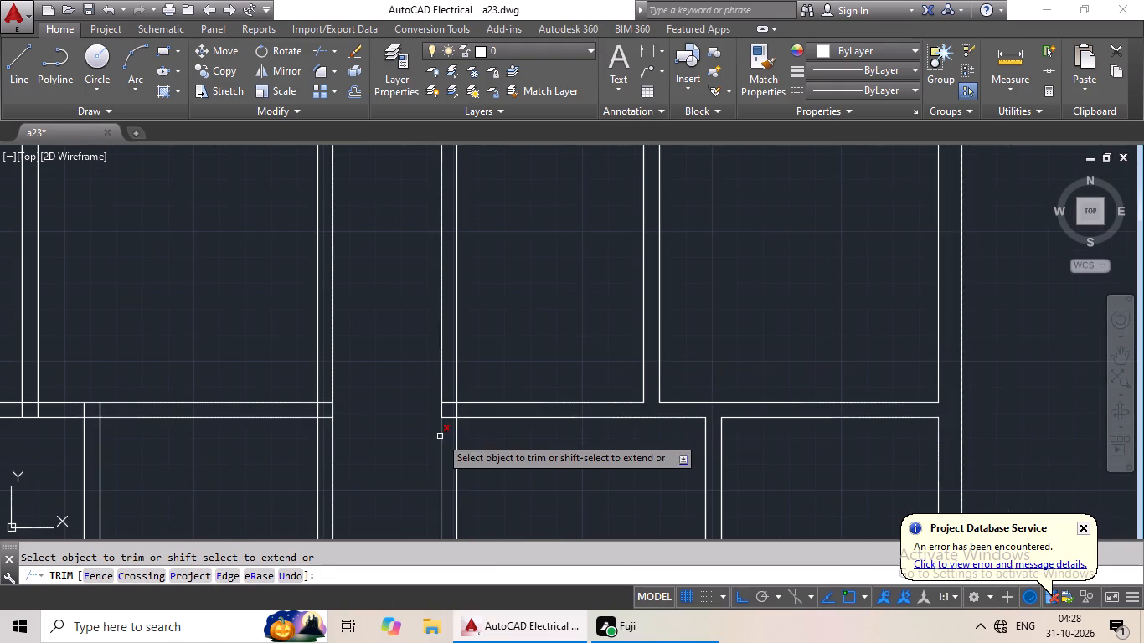
scroll(462, 402, "up", 4)
left_click_drag(472, 430, 391, 455)
left_click(391, 455)
left_click_drag(377, 370, 368, 502)
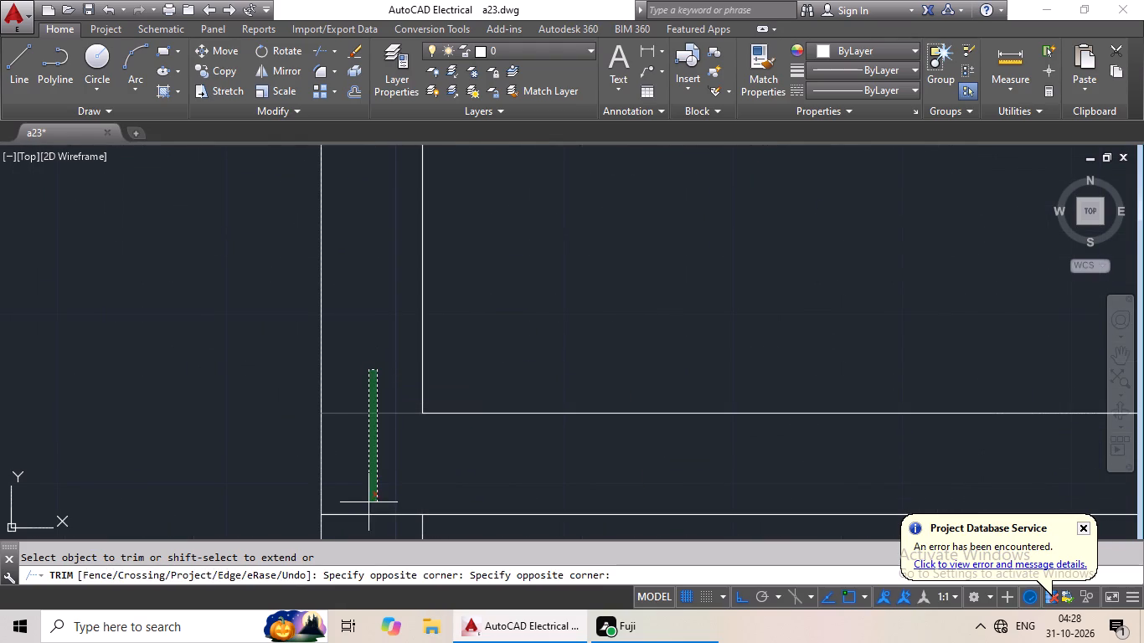
left_click_drag(368, 502, 368, 521)
Trim the overlapping line pieces where the third-lowest left toilet's bottom wall meets the left corridor wall.
scroll(426, 458, "down", 5)
middle_click_drag(482, 483, 502, 340)
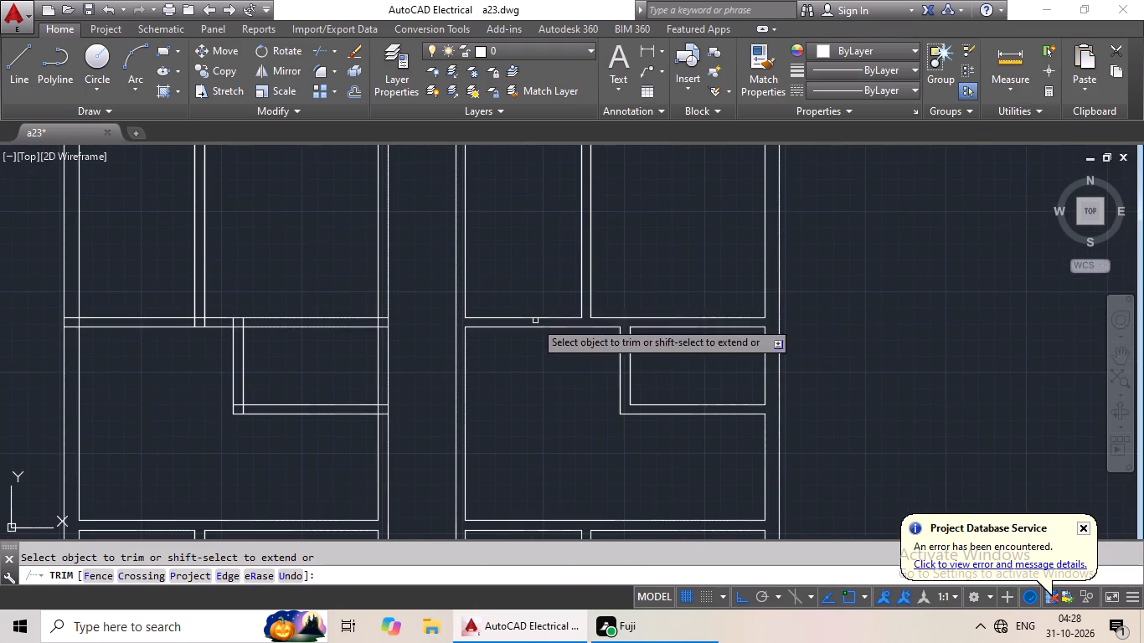
scroll(516, 307, "down", 1)
middle_click_drag(559, 370, 569, 325)
scroll(574, 331, "down", 2)
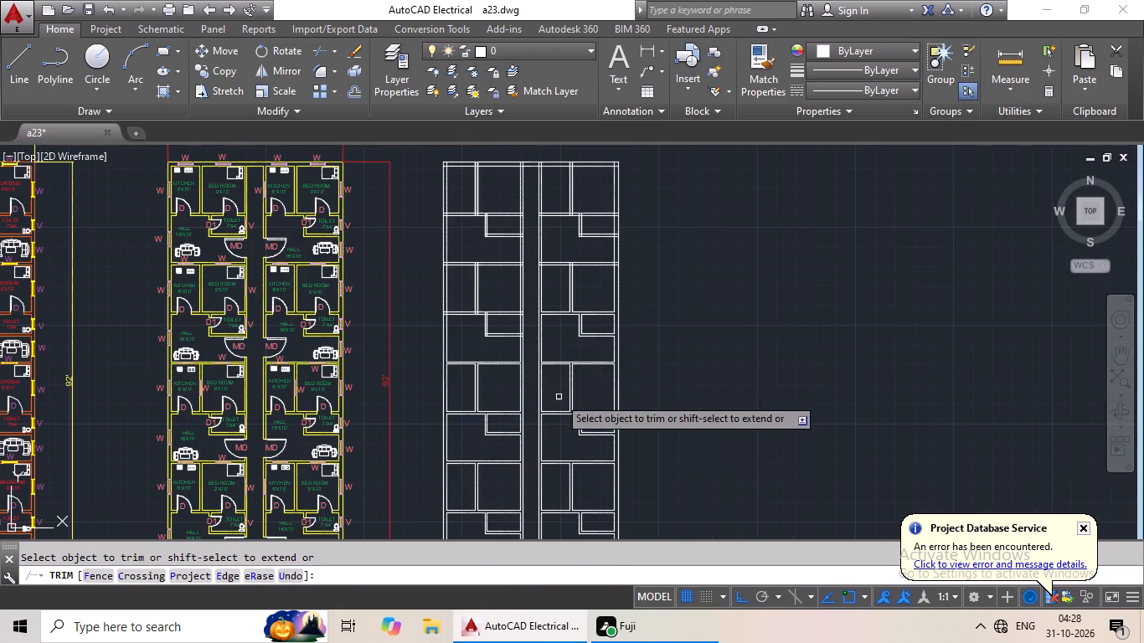
middle_click_drag(525, 379, 531, 301)
middle_click_drag(533, 307, 485, 404)
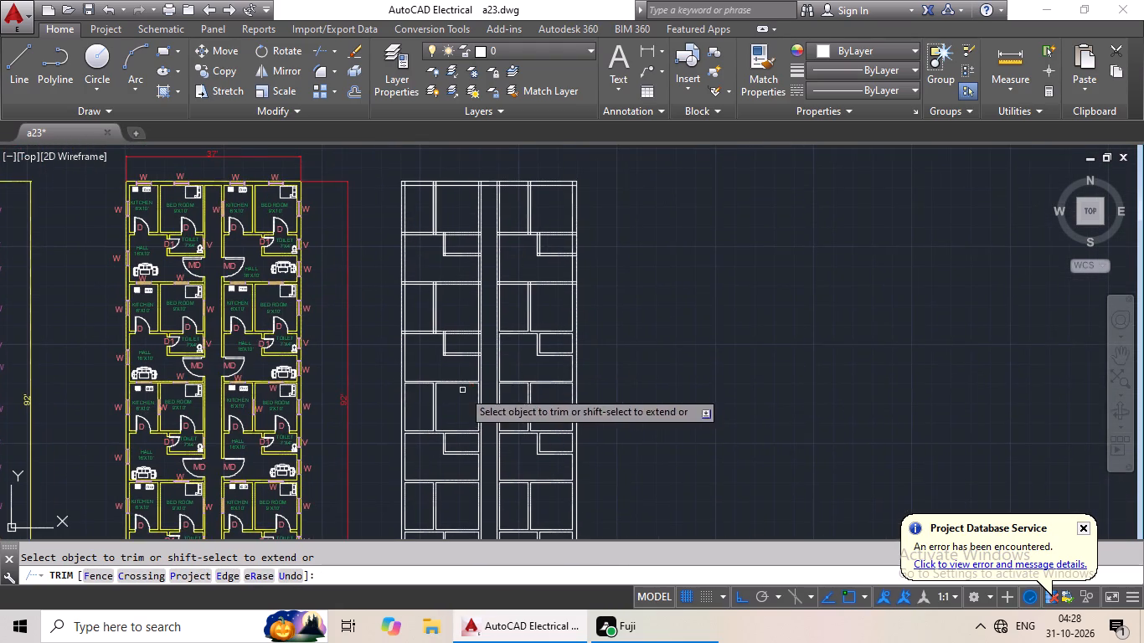
scroll(477, 352, "up", 7)
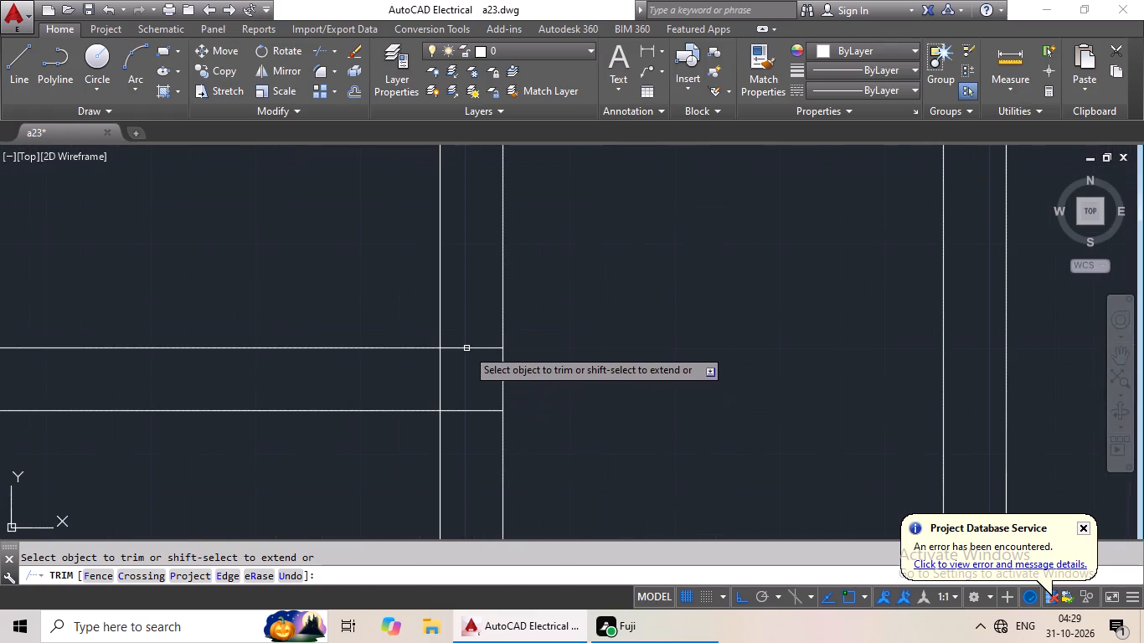
left_click_drag(472, 341, 459, 438)
left_click_drag(458, 440, 459, 429)
left_click_drag(470, 363, 376, 376)
left_click(378, 380)
Trim the overlapping line pieces at the bottom-left corner of the third-lowest left apartment's toilet.
scroll(440, 378, "down", 3)
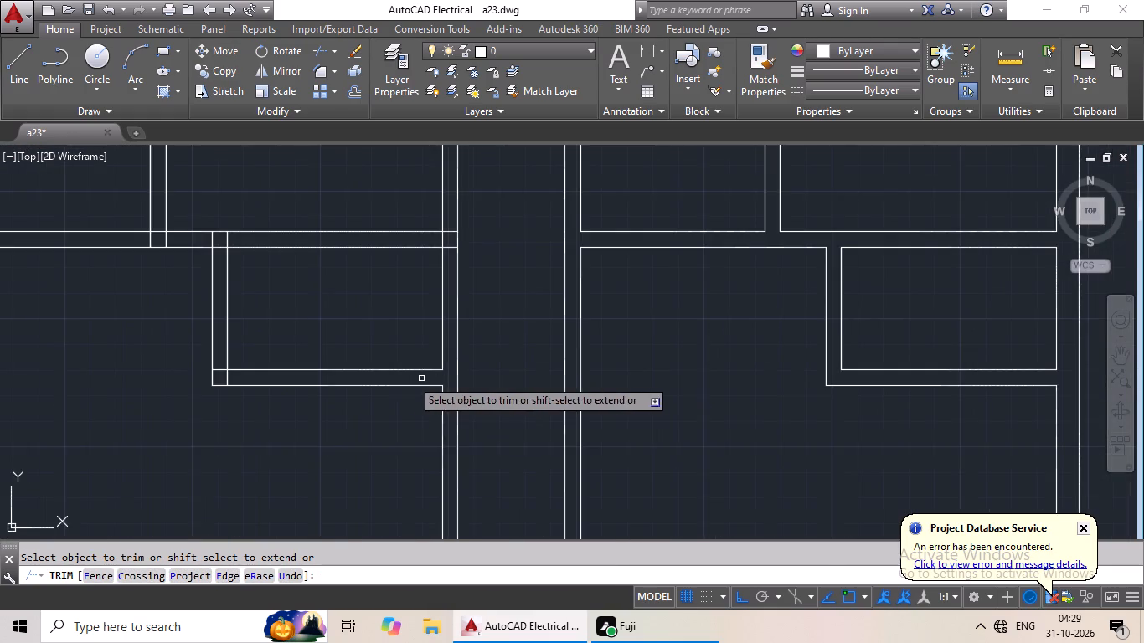
middle_click_drag(377, 373, 519, 374)
scroll(350, 382, "up", 4)
scroll(591, 367, "up", 3)
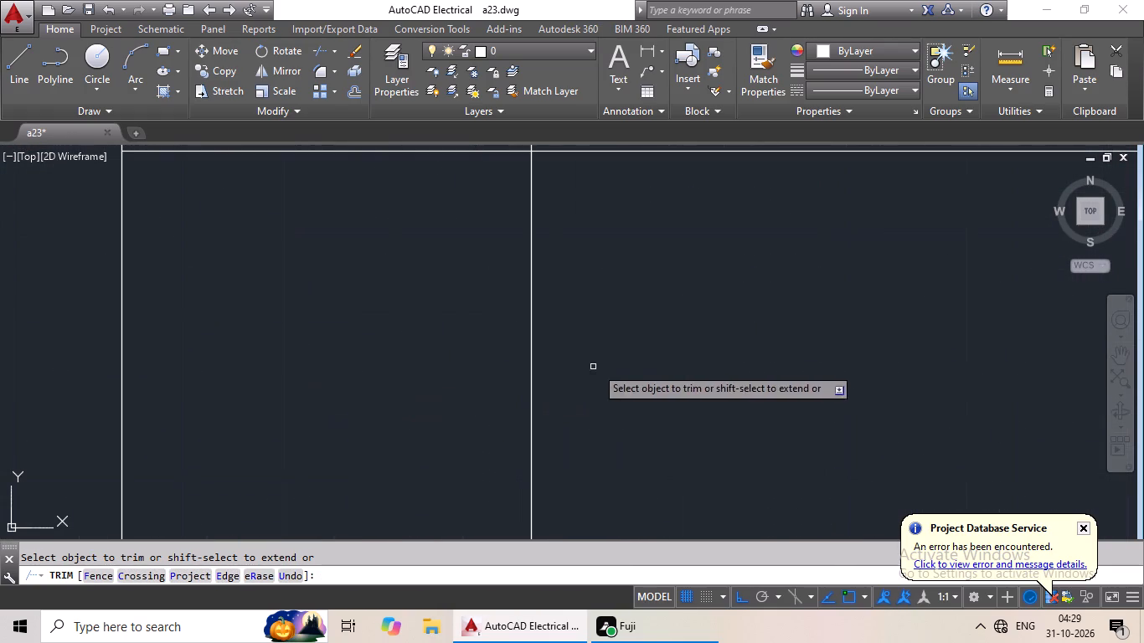
left_click_drag(588, 357, 375, 439)
left_click(375, 439)
scroll(374, 414, "down", 3)
left_click_drag(351, 278, 337, 435)
left_click(347, 416)
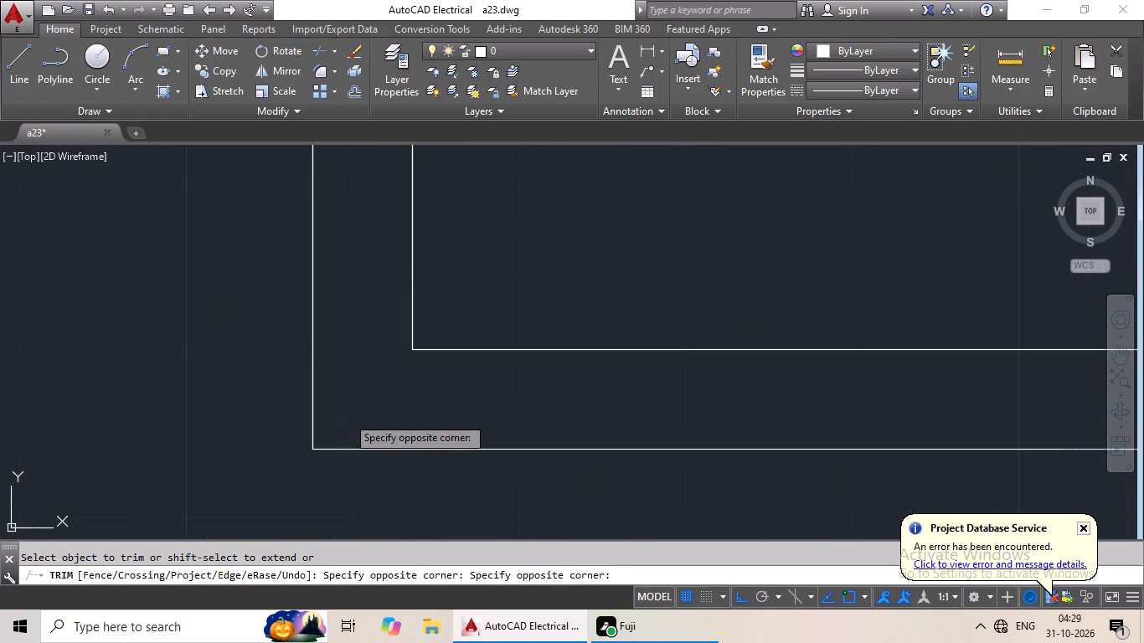
Trim the overlapping line pieces where the wall above the third-lowest left toilet meets the left corridor wall.
scroll(493, 363, "down", 4)
middle_click_drag(626, 307, 439, 455)
scroll(515, 367, "up", 5)
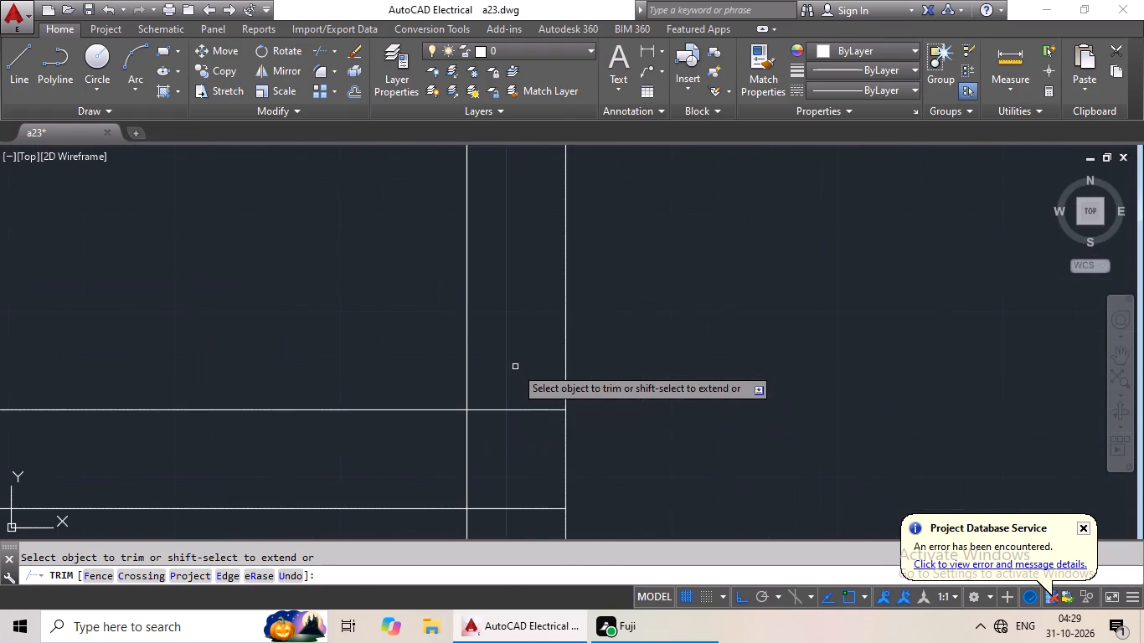
left_click_drag(519, 363, 507, 546)
left_click(505, 517)
left_click_drag(532, 432, 402, 455)
left_click_drag(402, 455, 419, 454)
Trim the overlapping line pieces where the third-lowest left toilet's left wall meets the wall above it.
scroll(461, 455, "down", 3)
middle_click_drag(393, 481, 769, 474)
scroll(466, 445, "up", 4)
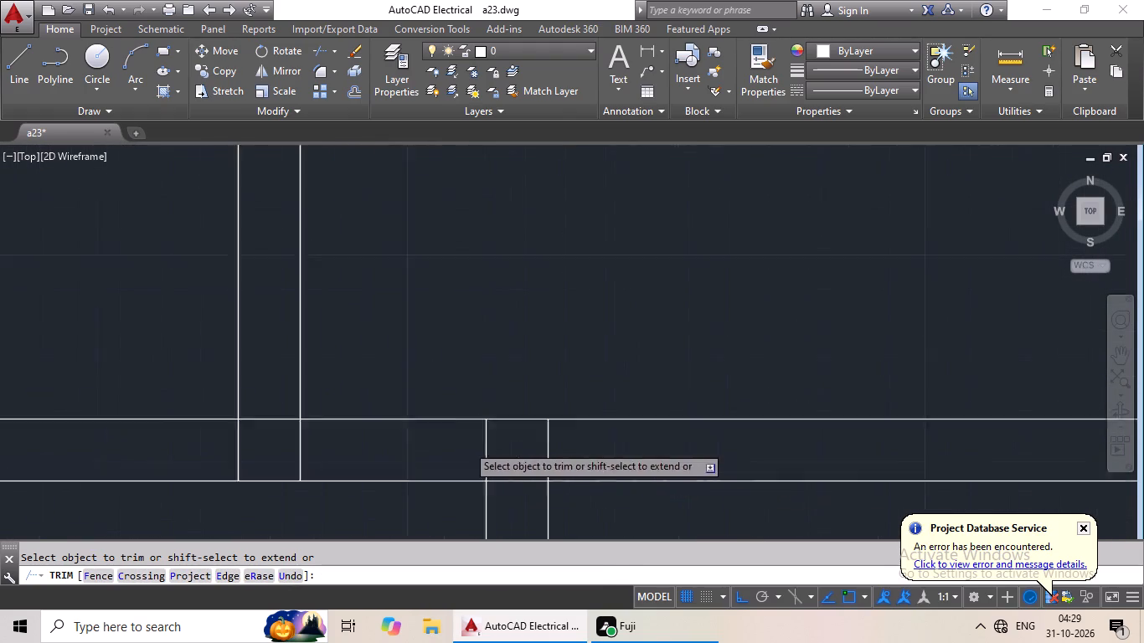
scroll(764, 457, "down", 1)
middle_click_drag(764, 455, 715, 344)
left_click_drag(721, 351, 536, 362)
left_click(535, 363)
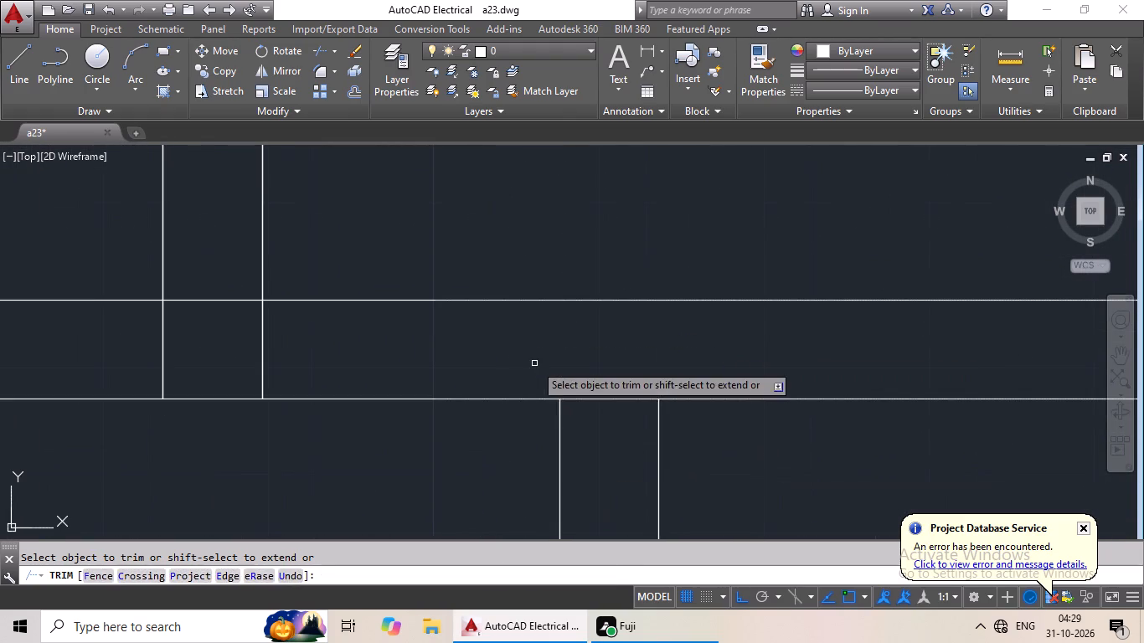
left_click_drag(592, 363, 597, 444)
left_click(599, 443)
Trim the overlapping line pieces at the bottom end of the third-lowest left apartment's kitchen-bedroom partition.
scroll(604, 443, "down", 2)
middle_click_drag(604, 442, 744, 435)
scroll(585, 404, "up", 4)
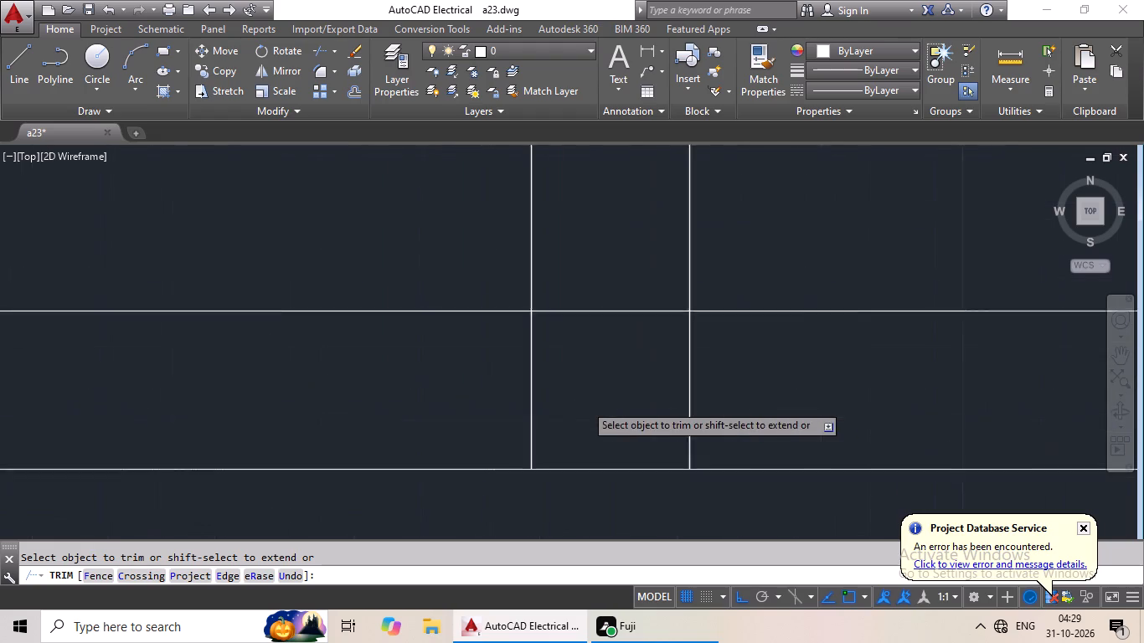
left_click_drag(768, 377, 429, 437)
left_click(403, 439)
left_click_drag(623, 239, 602, 314)
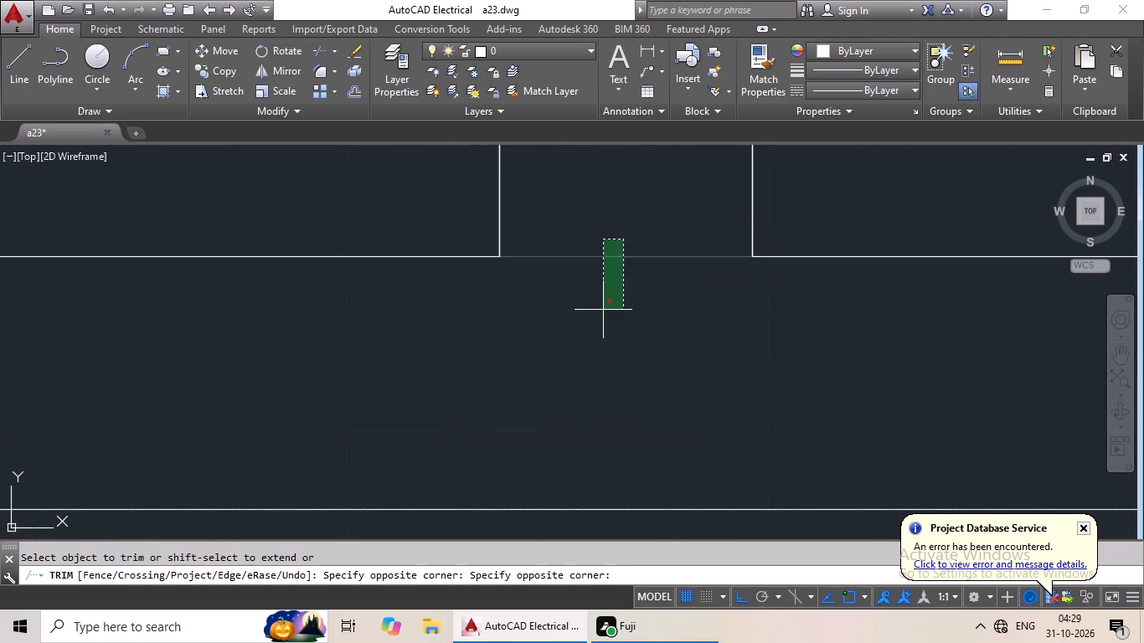
left_click_drag(602, 314, 601, 316)
left_click(601, 316)
Trim the overlapping line pieces where the wall above the third-lowest left apartment's toilet and hall meets the left outer wall.
scroll(601, 346, "down", 4)
middle_click_drag(416, 388, 683, 344)
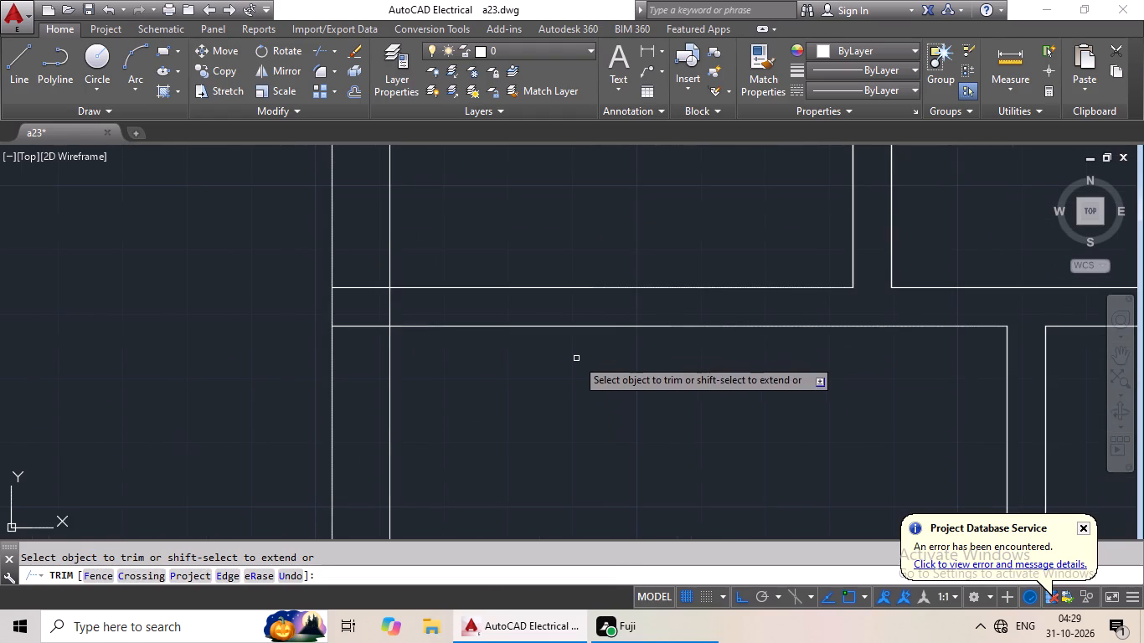
scroll(375, 308, "up", 4)
left_click_drag(525, 267, 419, 322)
left_click(418, 322)
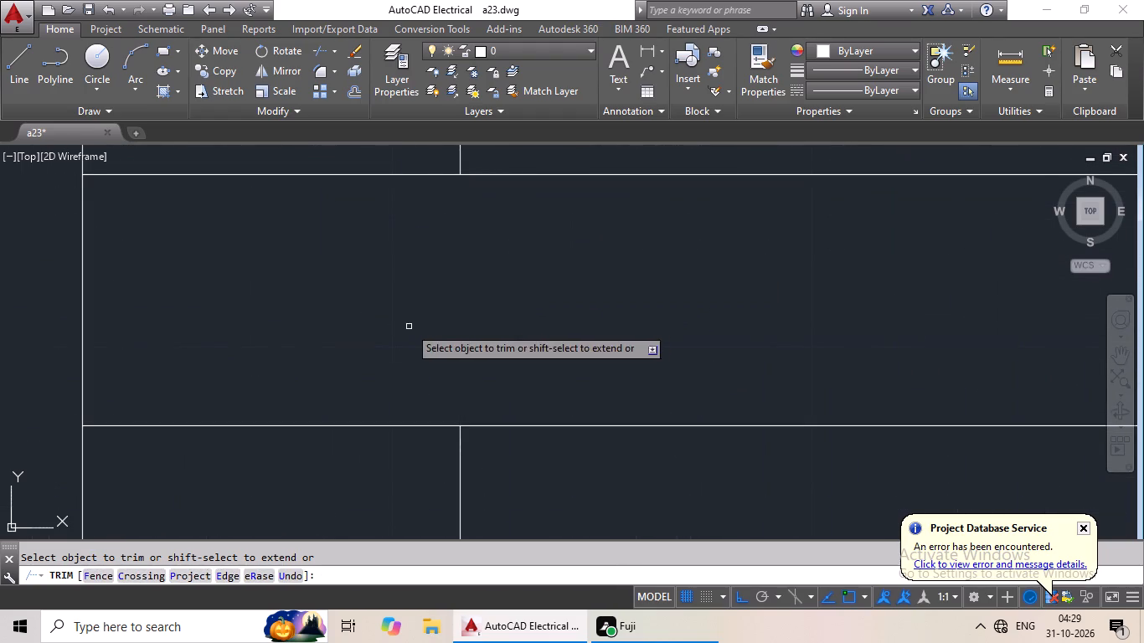
scroll(409, 326, "down", 3)
left_click_drag(385, 249, 363, 430)
left_click(364, 418)
Trim the overlapping line pieces where the wall between the third-lowest and top left apartments meets the left corridor wall.
scroll(410, 376, "down", 4)
scroll(517, 372, "down", 1)
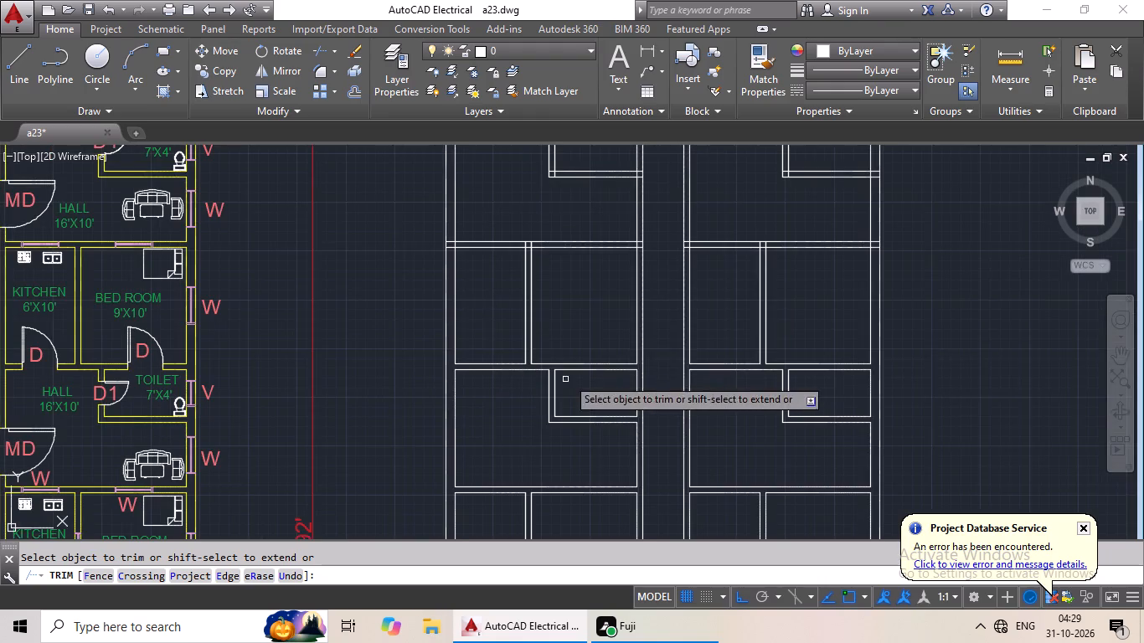
middle_click_drag(600, 337, 518, 367)
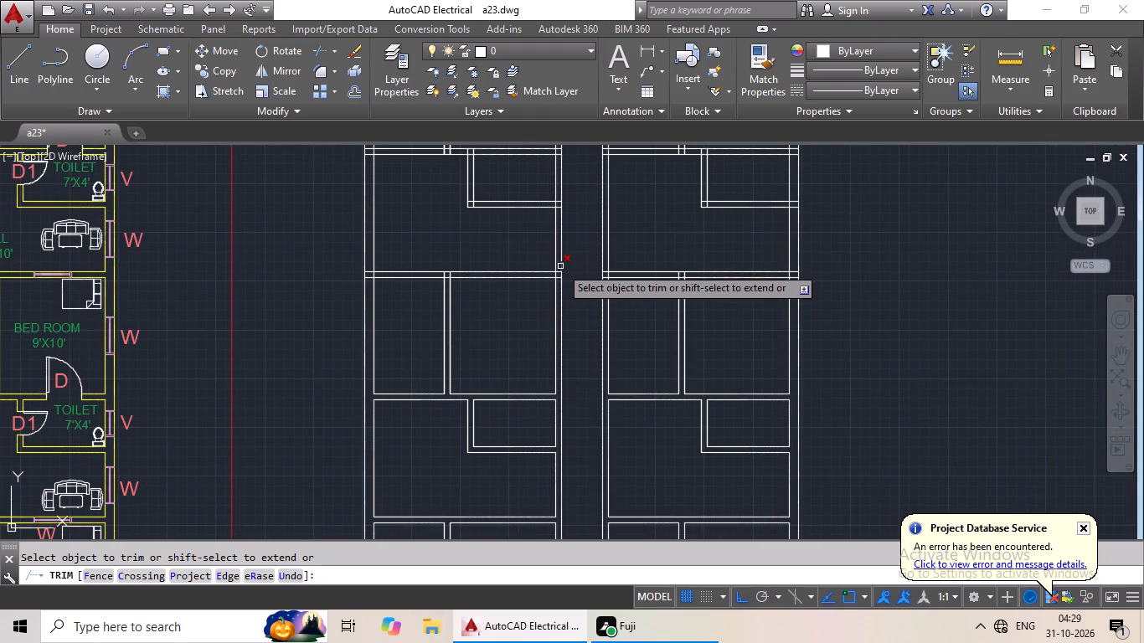
scroll(552, 275, "up", 7)
scroll(585, 263, "down", 1)
middle_click_drag(584, 262, 525, 307)
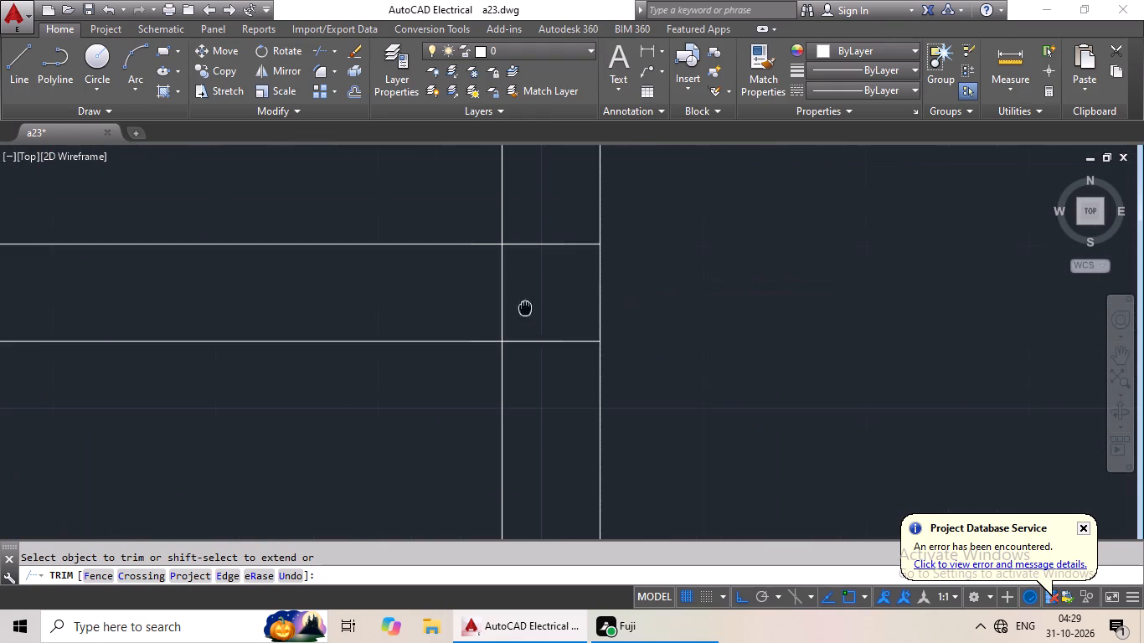
left_click_drag(563, 203, 544, 384)
left_click(545, 381)
left_click_drag(543, 275, 441, 296)
left_click_drag(441, 296, 456, 298)
Trim the overlapping line pieces at the top end of the third-lowest left apartment's kitchen-bedroom partition.
scroll(568, 309, "down", 2)
middle_click_drag(400, 378, 868, 358)
scroll(320, 285, "up", 2)
left_click_drag(443, 249, 176, 302)
left_click_drag(176, 303, 194, 301)
left_click_drag(272, 292, 275, 392)
left_click_drag(276, 393, 291, 390)
Trim the overlapping line pieces where the wall between the third-lowest and top left apartments meets the left outer wall.
scroll(508, 348, "down", 3)
middle_click_drag(317, 410, 595, 393)
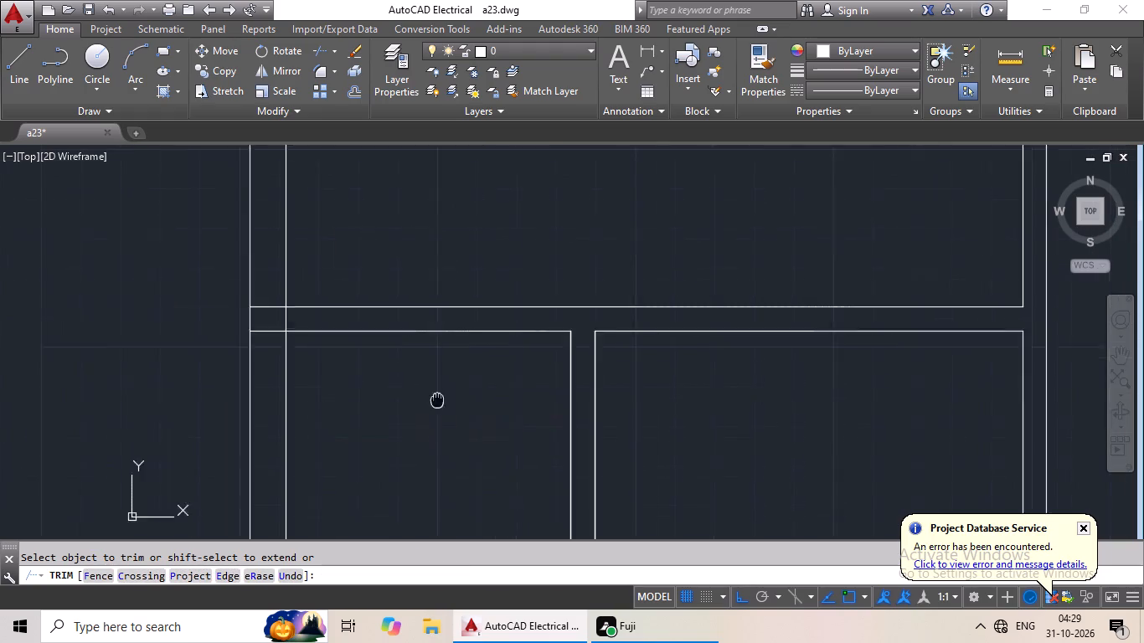
middle_click_drag(595, 393, 700, 368)
scroll(554, 280, "up", 3)
left_click_drag(584, 282, 451, 332)
left_click_drag(451, 332, 448, 324)
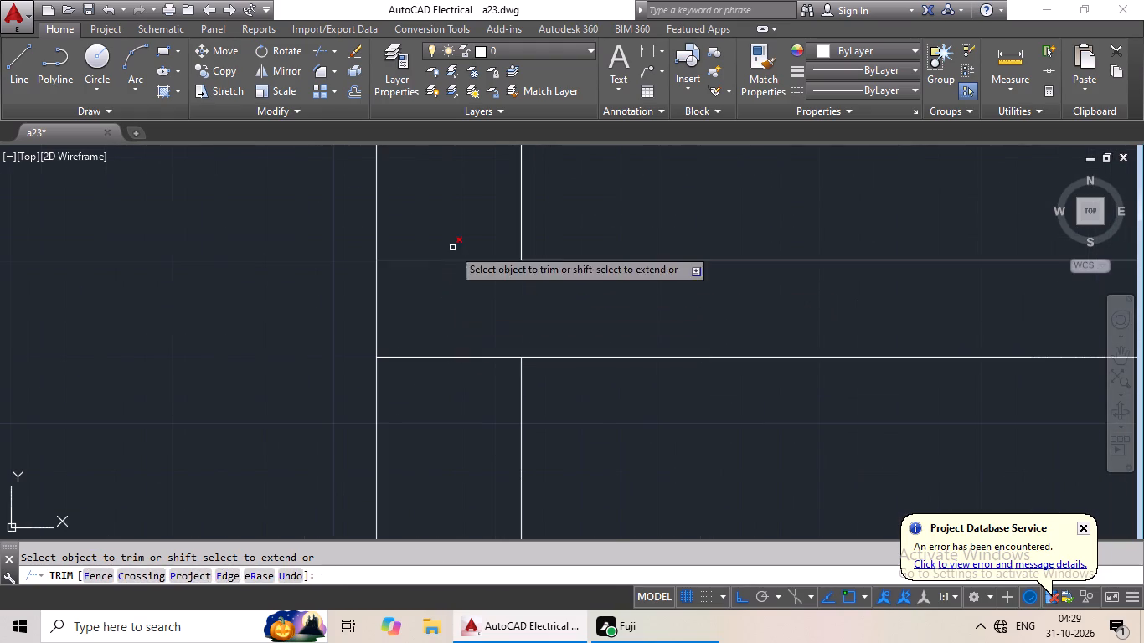
left_click_drag(454, 242, 441, 438)
left_click(441, 432)
Trim the overlapping line pieces where the wall between the third-lowest and top right apartments meets the right outer wall.
scroll(599, 347, "down", 3)
middle_click_drag(662, 379, 452, 384)
scroll(652, 374, "down", 1)
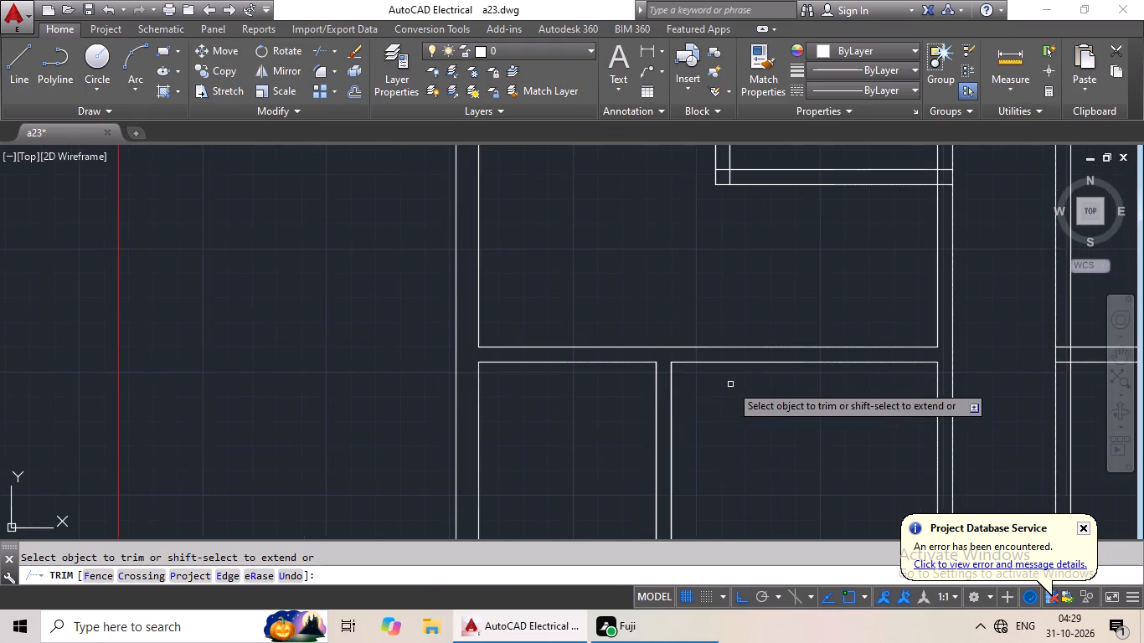
scroll(713, 387, "down", 1)
middle_click_drag(708, 388, 395, 389)
middle_click_drag(718, 381, 598, 384)
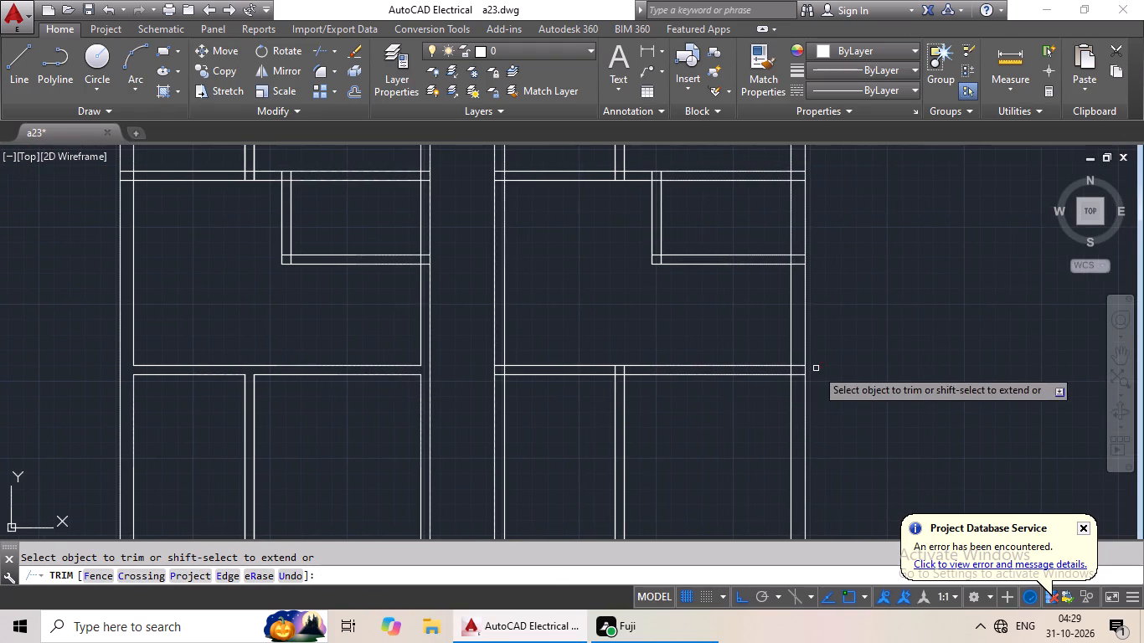
scroll(816, 368, "up", 5)
left_click_drag(707, 332, 706, 442)
left_click(705, 436)
left_click_drag(699, 376, 607, 402)
left_click_drag(607, 402, 662, 390)
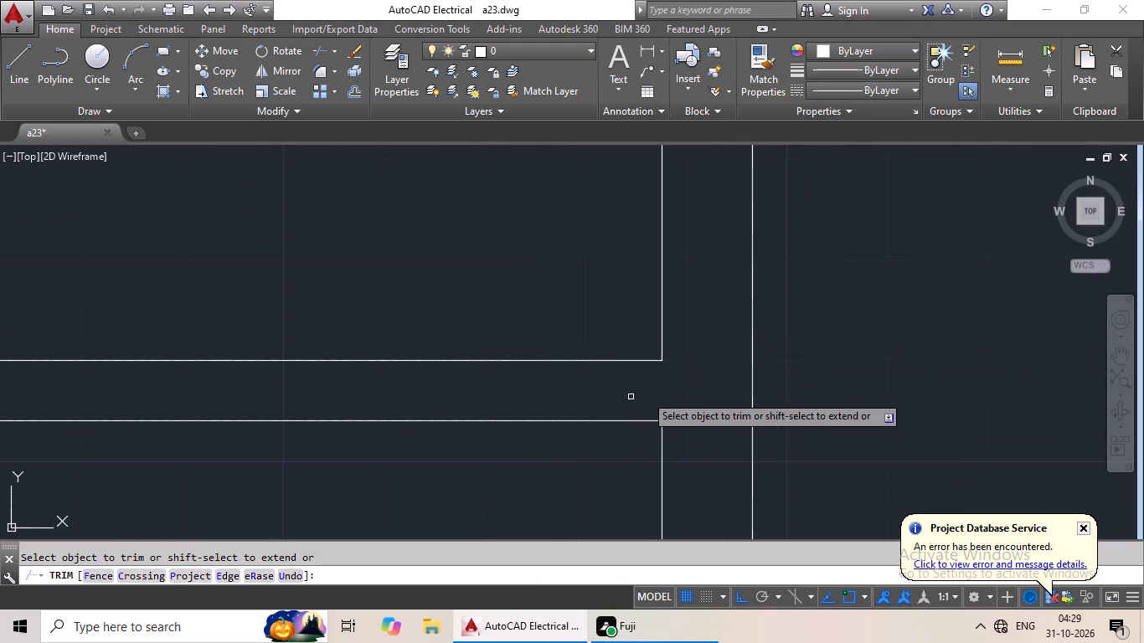
left_click_drag(662, 390, 683, 387)
Trim the overlapping line pieces at the top end of the third-lowest right apartment's kitchen-bedroom partition.
scroll(775, 368, "down", 3)
middle_click_drag(558, 432, 730, 399)
scroll(644, 338, "up", 5)
left_click_drag(804, 316, 773, 326)
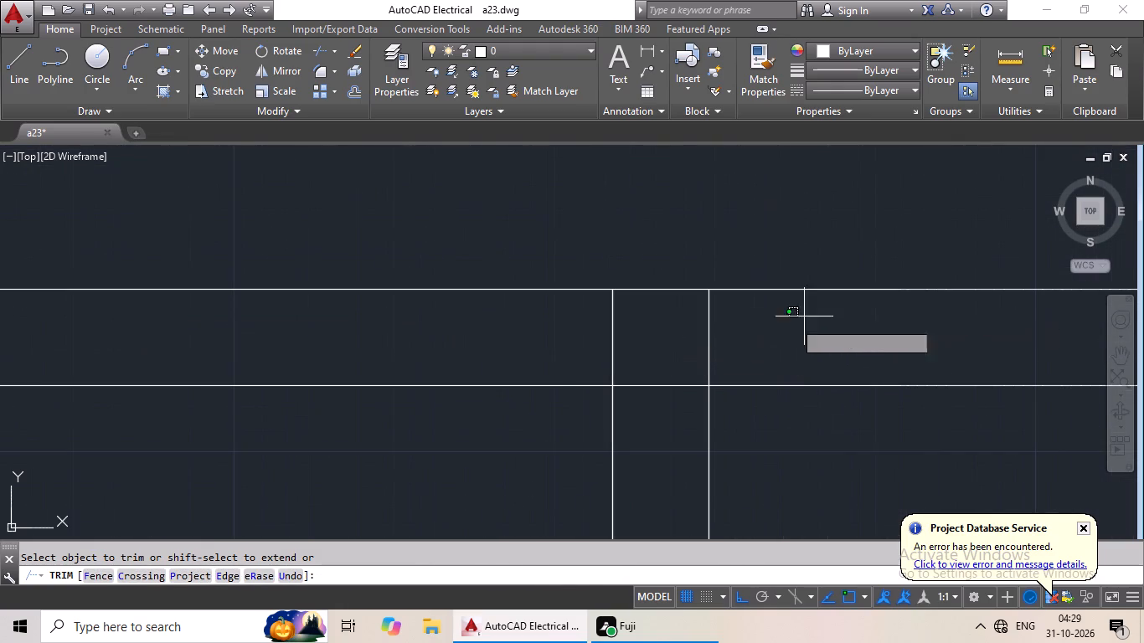
left_click_drag(773, 326, 554, 360)
left_click_drag(554, 360, 600, 349)
left_click_drag(650, 334, 660, 430)
left_click_drag(662, 429, 702, 415)
Trim the overlapping line pieces where the wall between the third-lowest and top right apartments meets the right corridor wall.
scroll(769, 398, "down", 3)
scroll(423, 380, "up", 2)
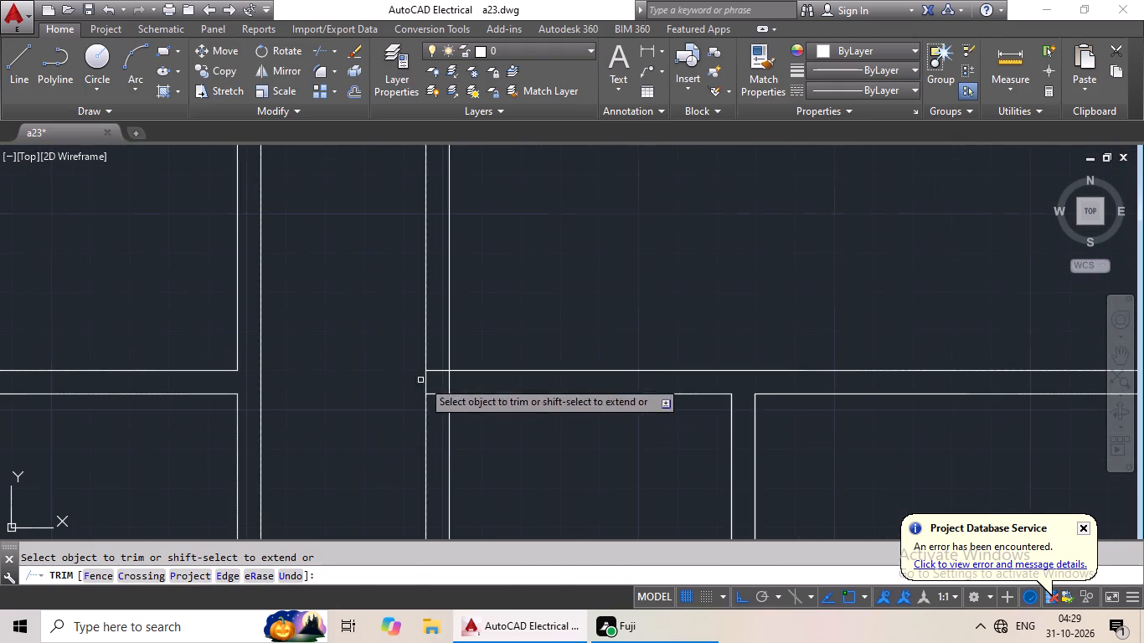
scroll(423, 380, "up", 2)
left_click_drag(703, 370, 523, 438)
left_click_drag(522, 439, 514, 436)
left_click_drag(549, 313, 512, 492)
left_click_drag(512, 492, 515, 484)
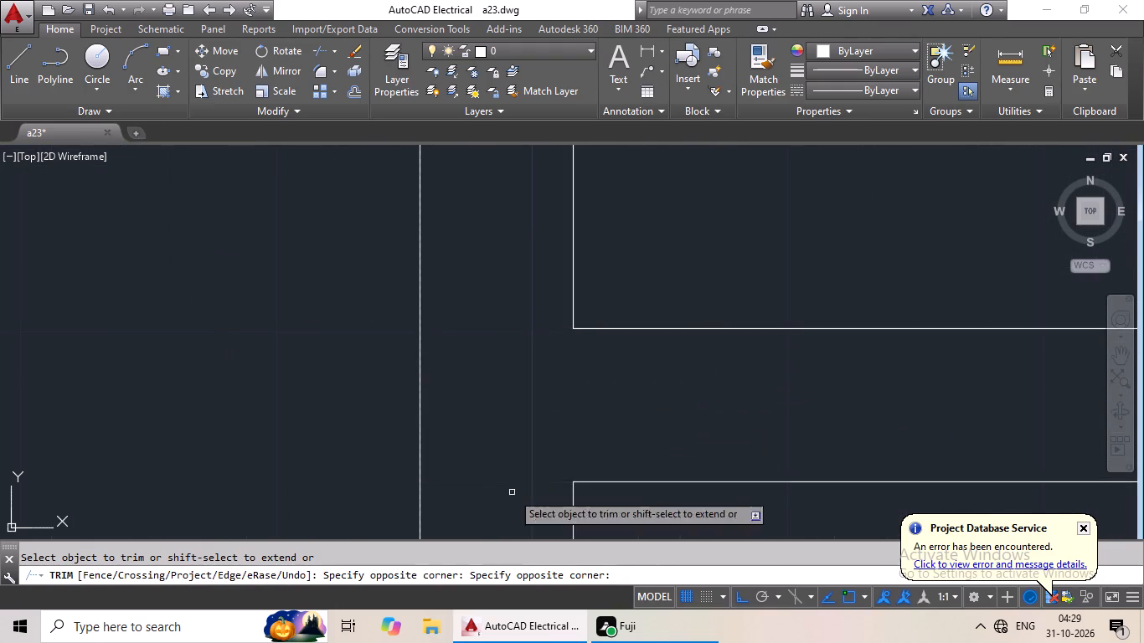
Trim the overlapping line pieces where the top right apartment's lower toilet wall meets the right outer wall.
scroll(611, 366, "down", 8)
scroll(730, 350, "down", 2)
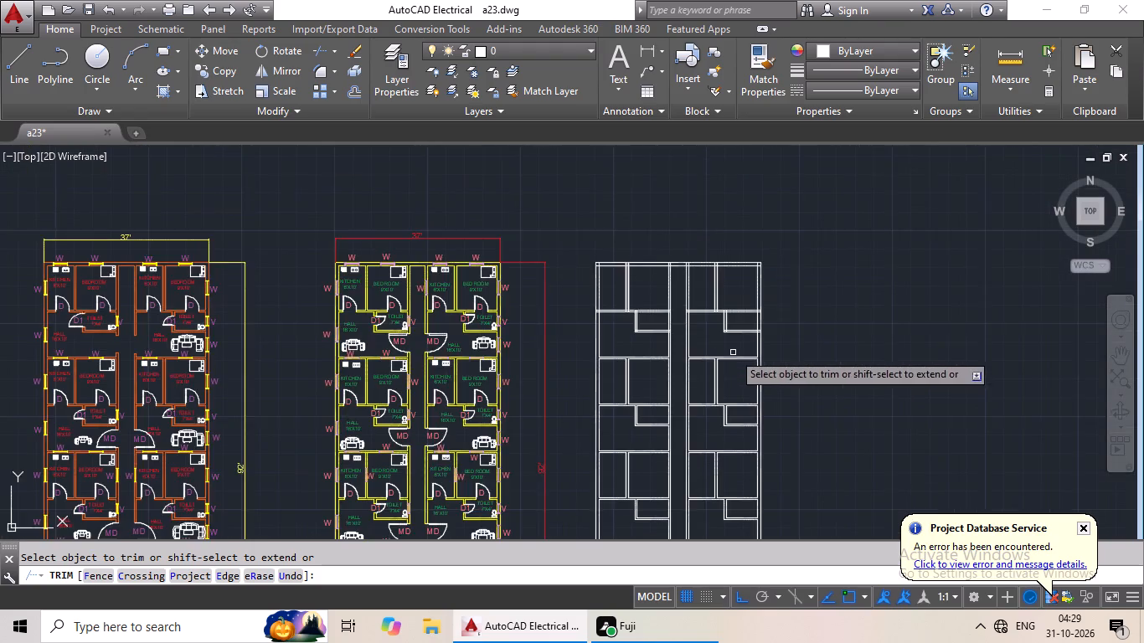
middle_click_drag(733, 352, 637, 351)
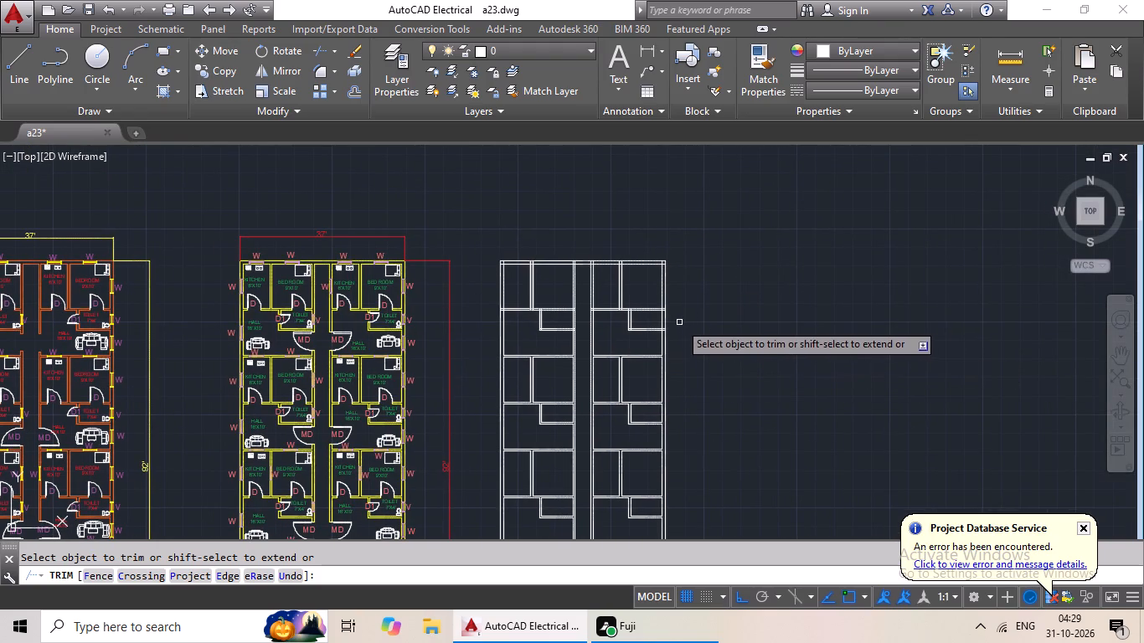
scroll(667, 323, "up", 7)
left_click_drag(649, 273, 625, 354)
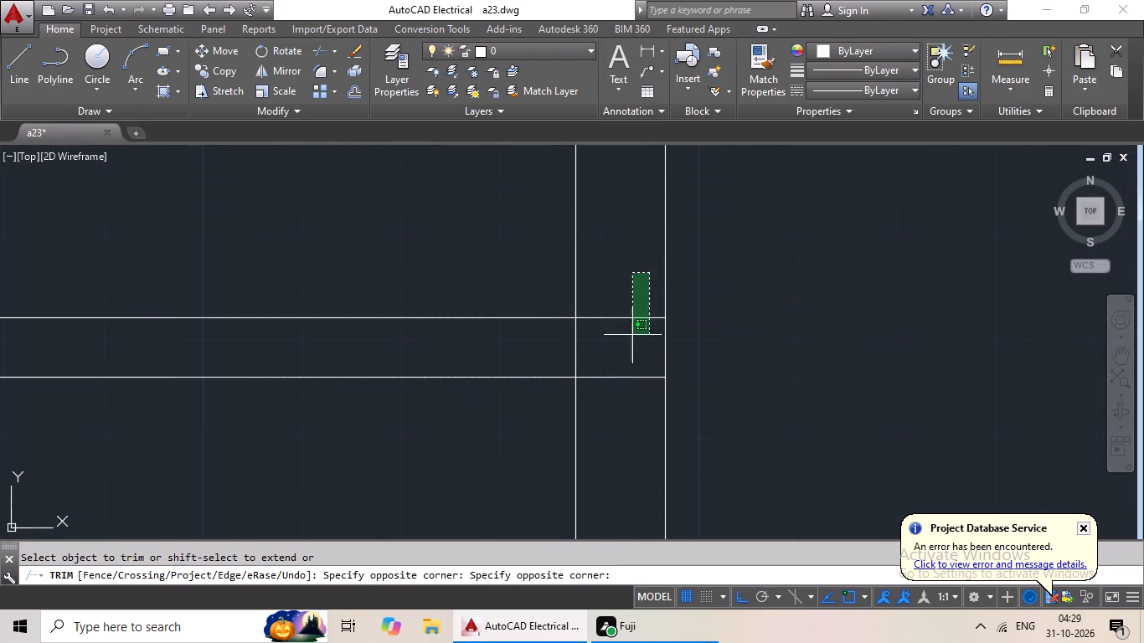
left_click_drag(625, 354, 608, 407)
left_click_drag(607, 409, 608, 396)
left_click_drag(613, 324, 513, 374)
left_click(557, 354)
Trim the overlapping line pieces at the bottom-left corner of the top right apartment's toilet.
scroll(625, 350, "down", 4)
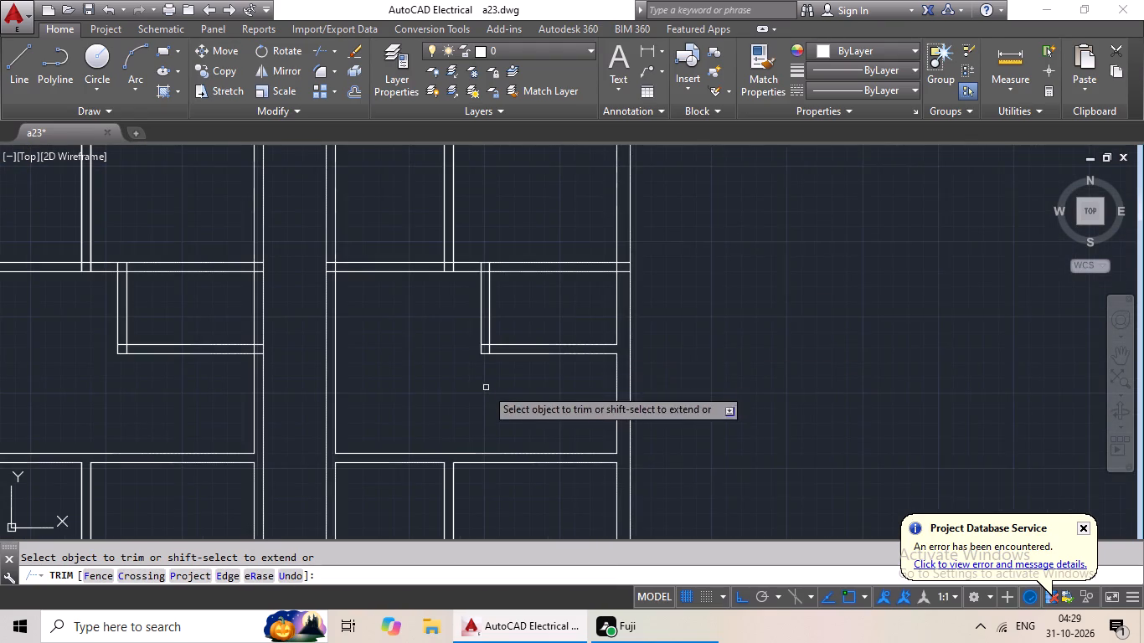
scroll(492, 340, "up", 5)
scroll(460, 410, "up", 1)
left_click_drag(575, 411, 461, 442)
left_click_drag(455, 447, 442, 455)
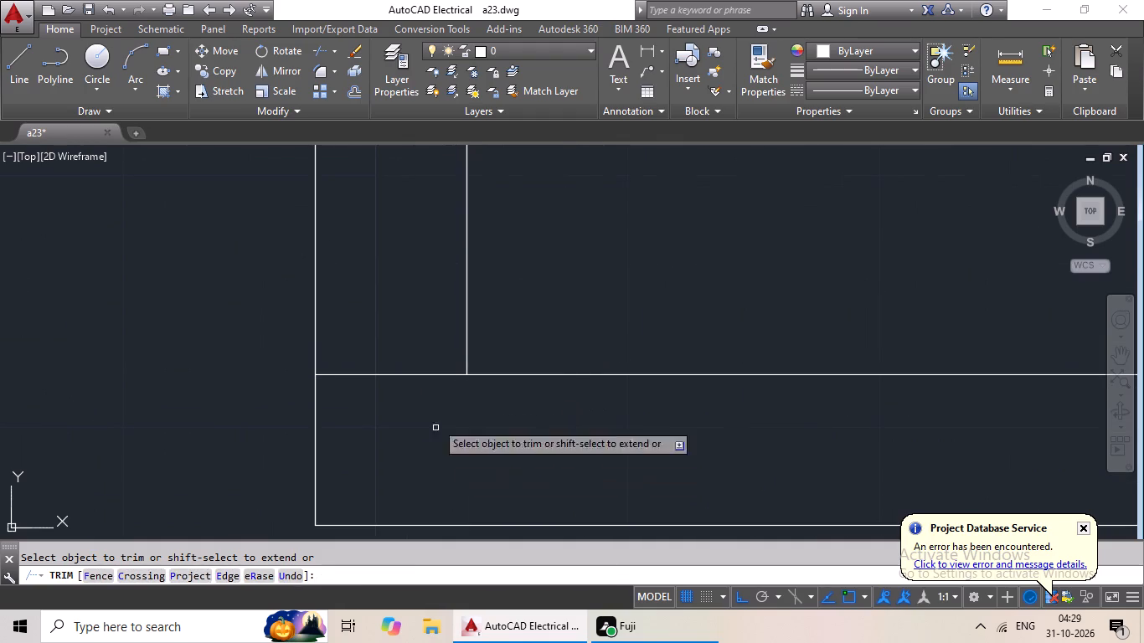
left_click_drag(428, 283, 405, 403)
left_click_drag(404, 399, 415, 399)
Trim the overlapping line pieces where the wall above the top right apartment's toilet meets the right outer wall.
scroll(494, 404, "down", 6)
middle_click_drag(589, 361, 575, 365)
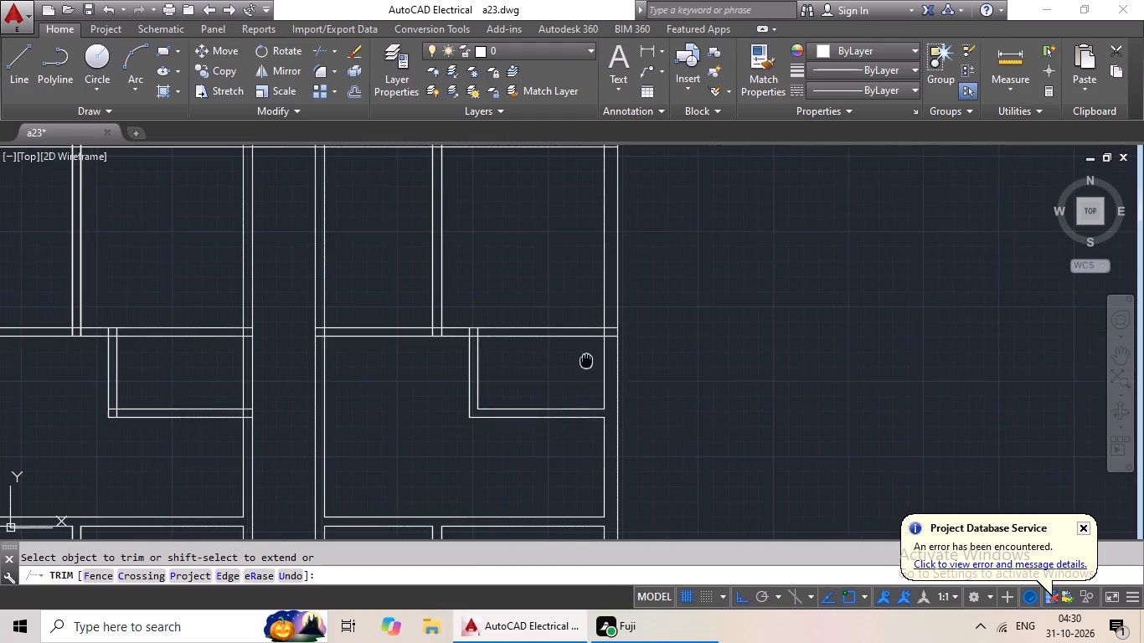
middle_click_drag(575, 365, 472, 399)
scroll(500, 376, "up", 5)
left_click_drag(468, 256, 433, 422)
left_click_drag(432, 423, 434, 407)
left_click_drag(430, 312, 348, 342)
Trim the overlapping line pieces where the top right toilet's left wall meets the wall above it.
scroll(447, 337, "down", 3)
middle_click_drag(356, 390, 701, 388)
scroll(440, 334, "up", 4)
left_click_drag(584, 321, 370, 370)
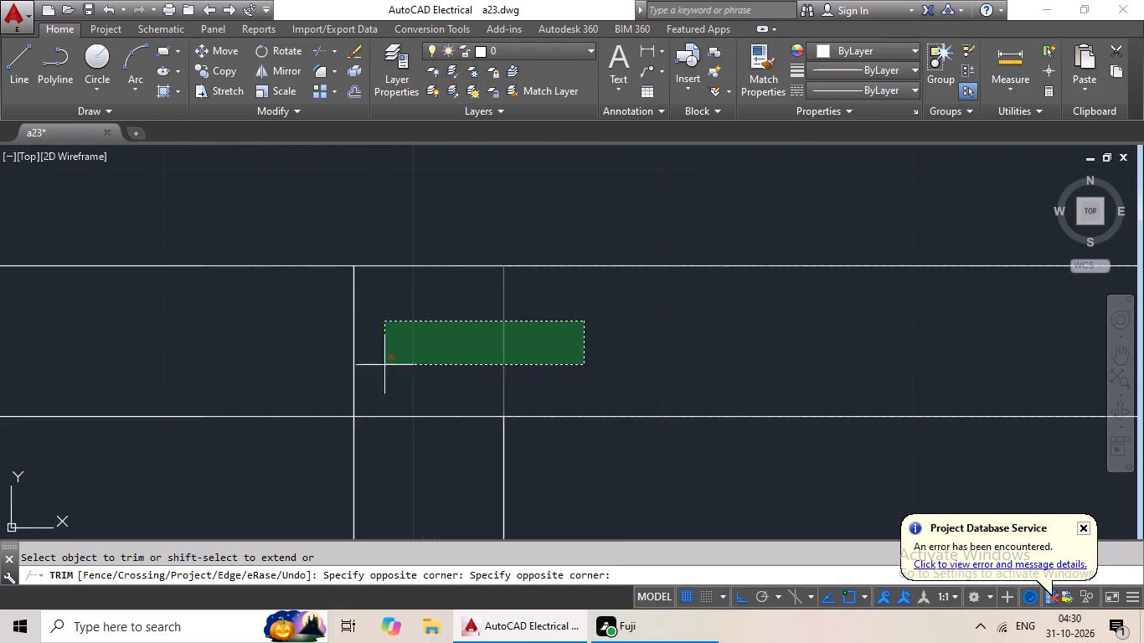
left_click_drag(370, 370, 329, 379)
left_click_drag(329, 379, 359, 368)
left_click_drag(463, 332, 444, 436)
left_click_drag(441, 442, 441, 453)
Trim the overlapping line pieces at the bottom end of the top right apartment's kitchen-bedroom partition.
scroll(580, 386, "down", 3)
scroll(429, 367, "up", 3)
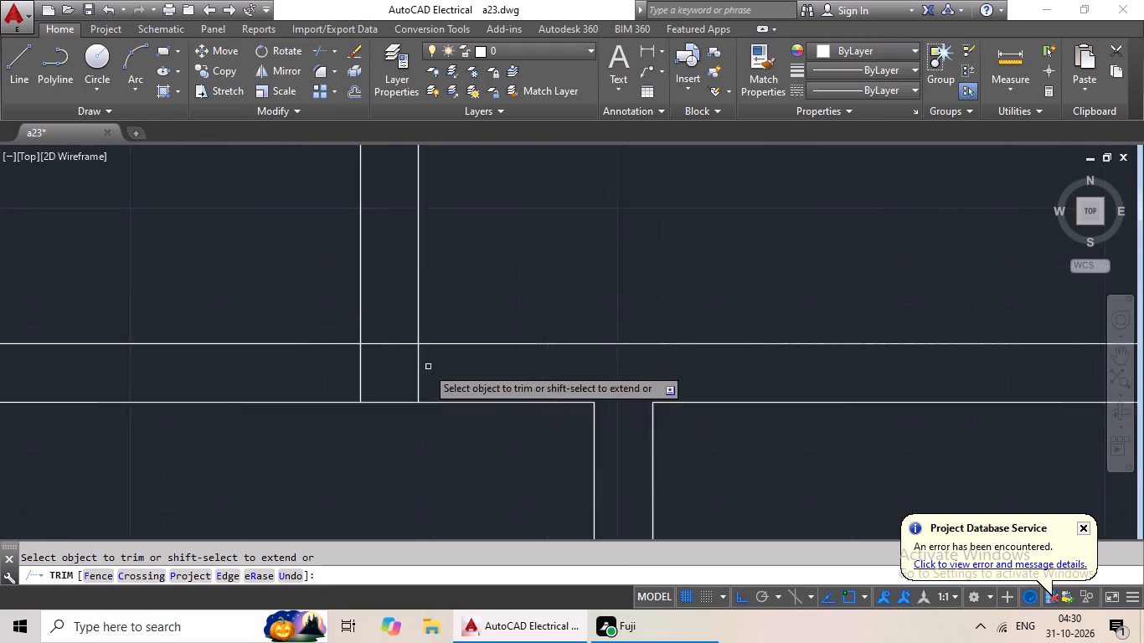
scroll(426, 367, "up", 2)
scroll(471, 346, "down", 2)
left_click_drag(520, 346, 234, 385)
left_click_drag(233, 386, 269, 375)
left_click_drag(382, 228, 352, 329)
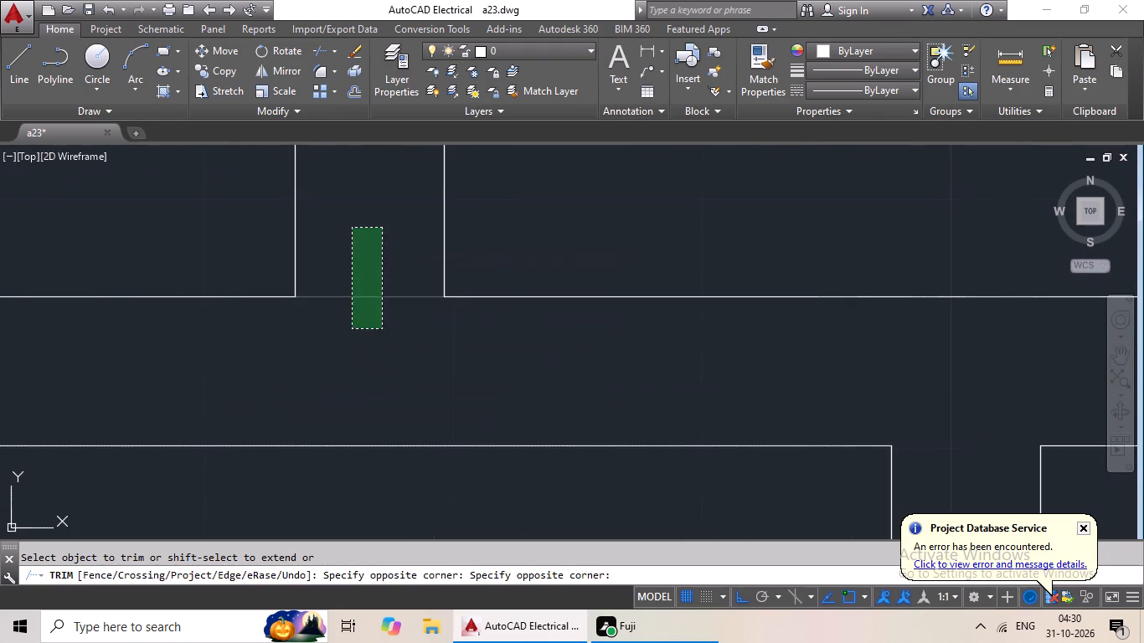
left_click(352, 330)
Trim the overlapping line pieces where the wall below the top right apartment's kitchen meets the right corridor wall.
scroll(462, 306, "down", 3)
scroll(436, 410, "down", 3)
middle_click_drag(407, 434, 628, 330)
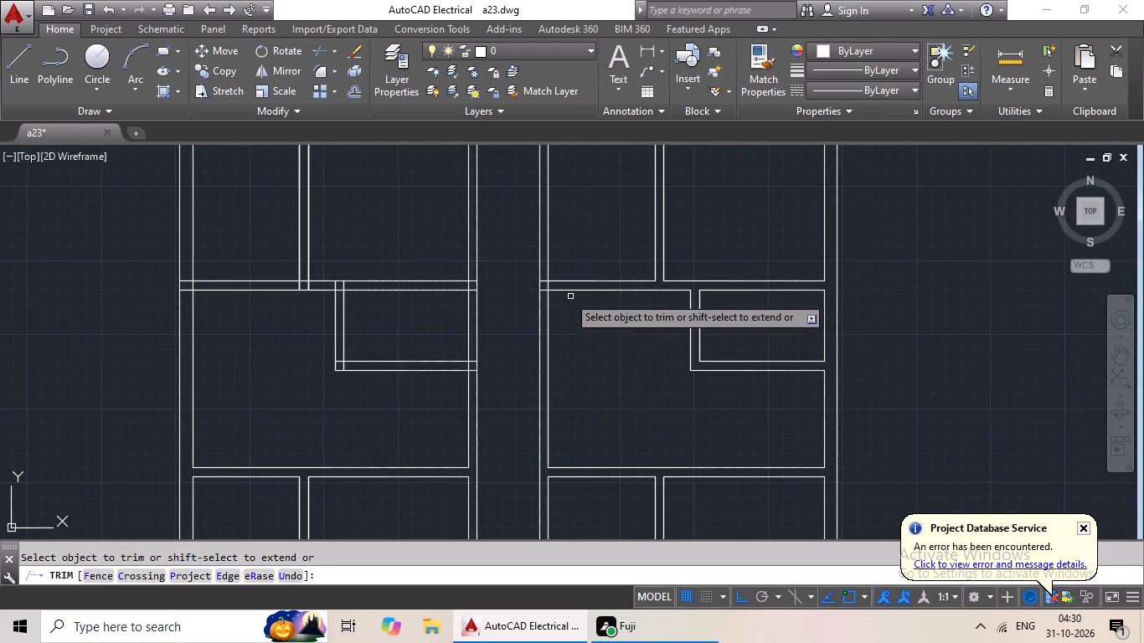
scroll(544, 287, "up", 5)
left_click_drag(600, 269, 528, 283)
left_click(528, 283)
left_click_drag(523, 183, 503, 351)
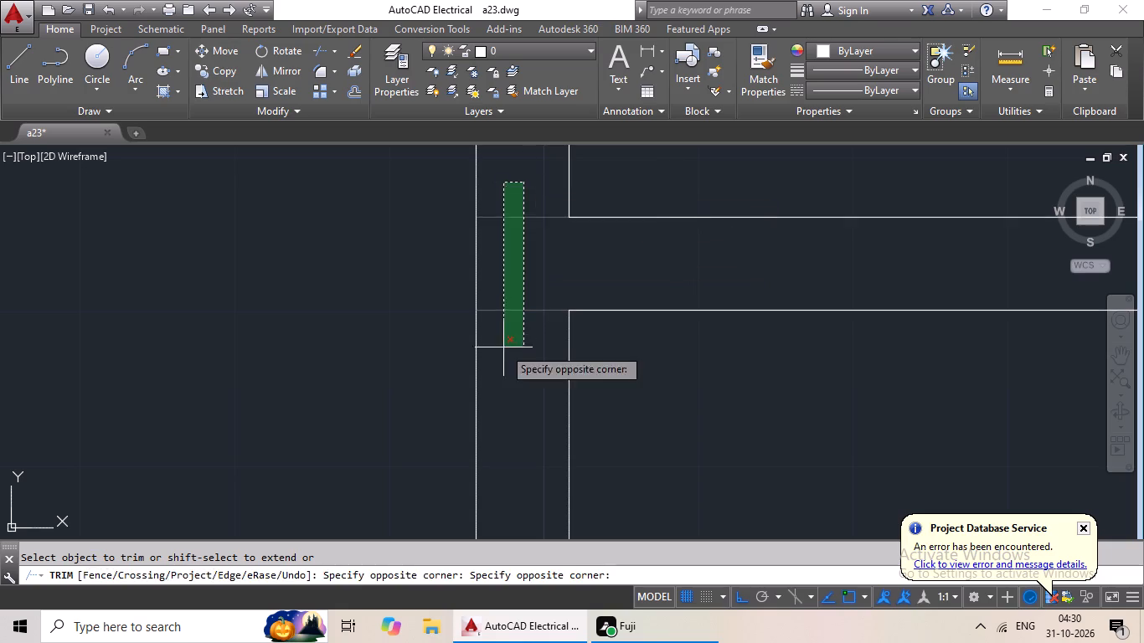
left_click(503, 347)
Trim the overlapping line pieces at the top-right corner of the plan's outer walls.
scroll(587, 306, "down", 6)
middle_click_drag(662, 352, 541, 399)
middle_click_drag(621, 330, 571, 373)
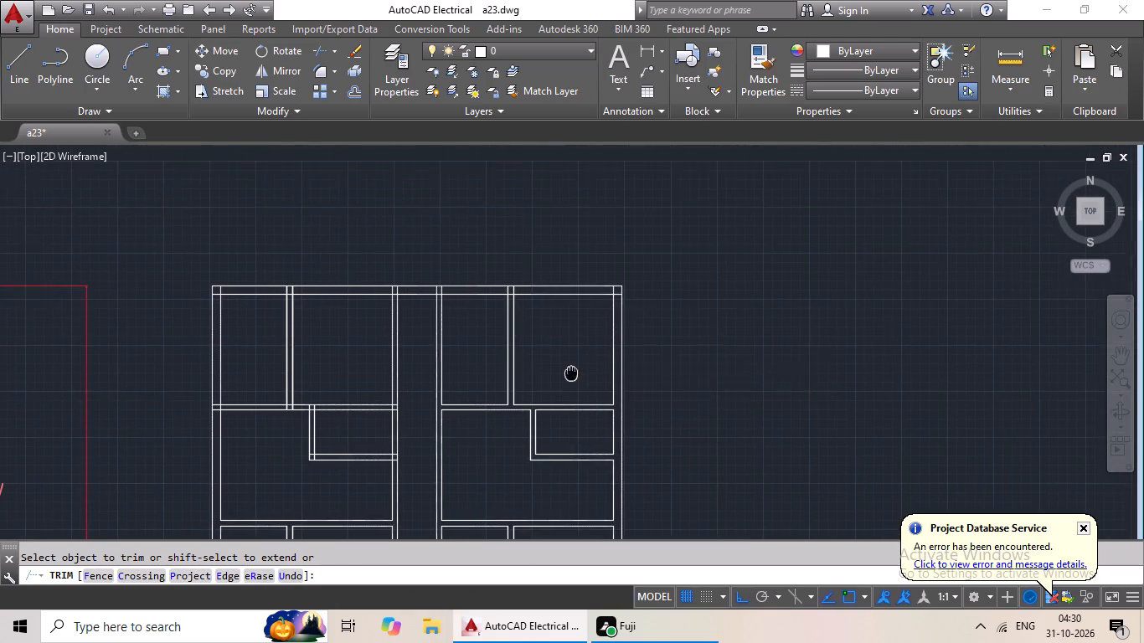
scroll(616, 291, "up", 6)
left_click_drag(621, 297, 616, 411)
left_click_drag(616, 410, 617, 384)
left_click_drag(629, 302, 513, 324)
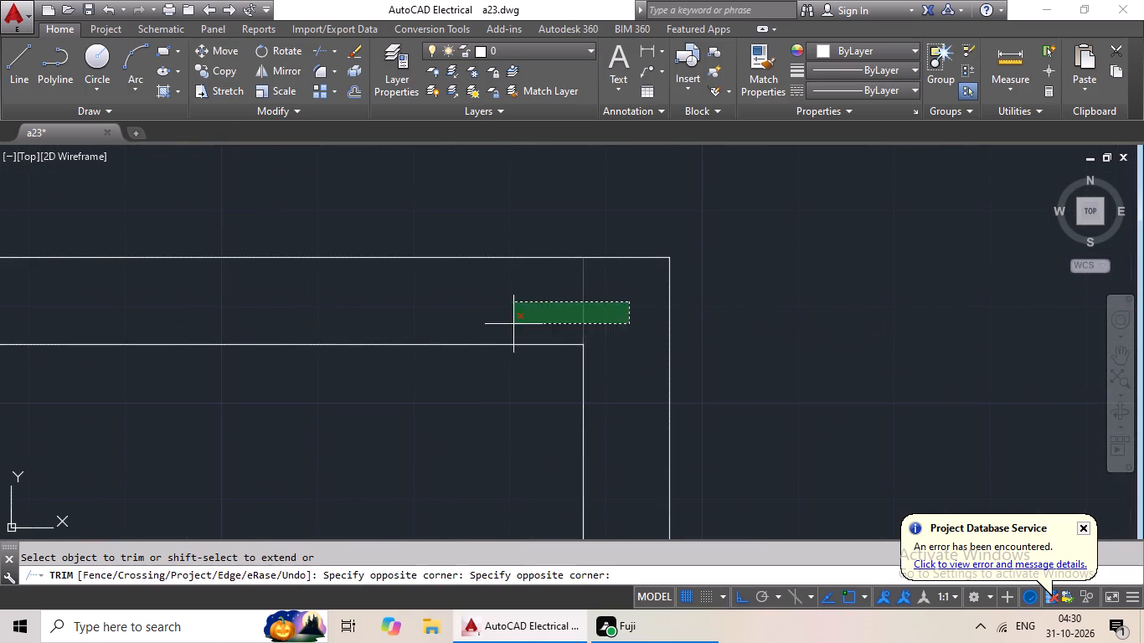
left_click_drag(513, 324, 528, 321)
Trim the overlapping line pieces where the top right apartment's kitchen-bedroom partition meets the top outer wall.
scroll(600, 318, "down", 3)
middle_click_drag(495, 386, 654, 375)
scroll(506, 312, "up", 5)
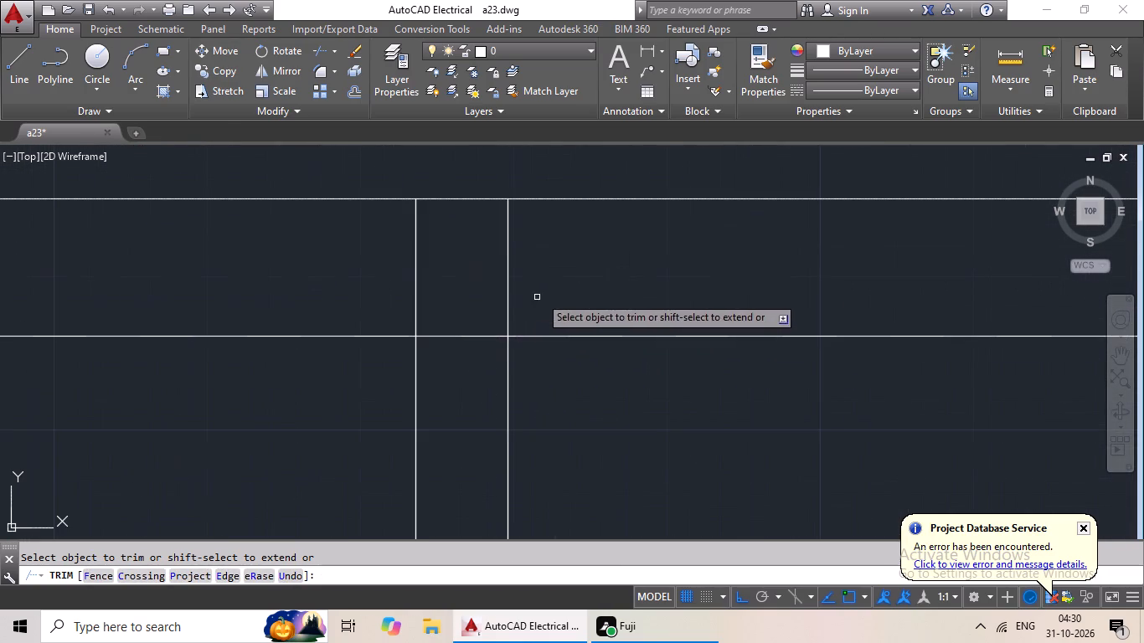
left_click_drag(592, 275, 282, 312)
left_click_drag(282, 312, 303, 309)
left_click_drag(414, 290, 472, 408)
left_click_drag(472, 408, 484, 401)
Trim the overlapping line pieces where the right corridor wall meets the top outer wall.
scroll(514, 378, "down", 4)
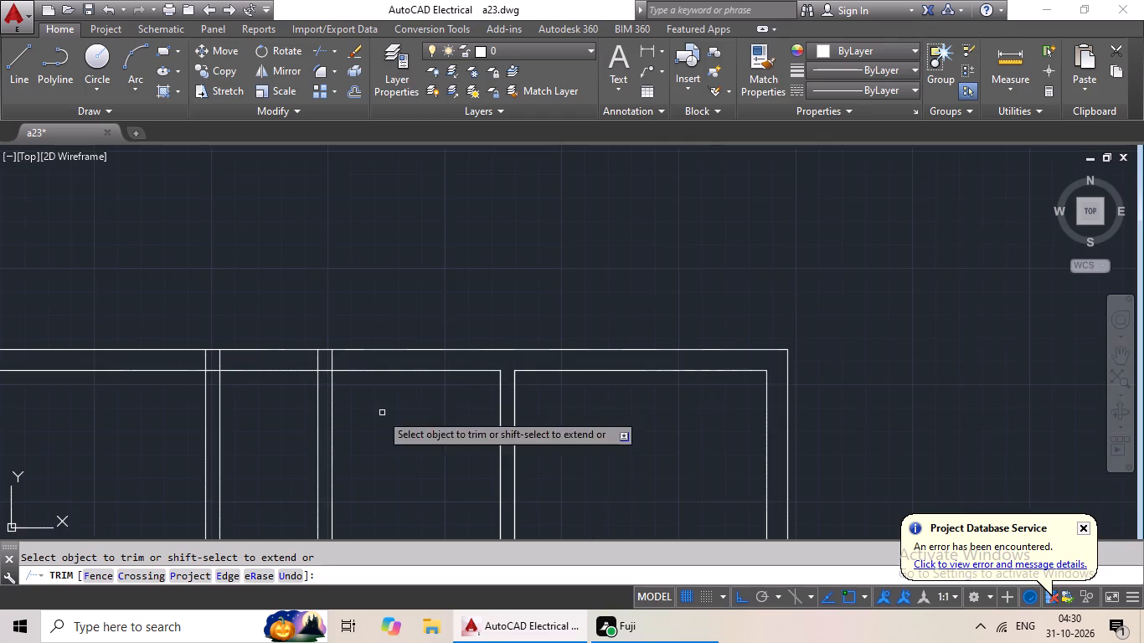
middle_click_drag(378, 414, 553, 411)
scroll(490, 368, "up", 5)
left_click_drag(695, 294, 399, 326)
left_click_drag(399, 326, 436, 321)
left_click_drag(520, 310, 579, 386)
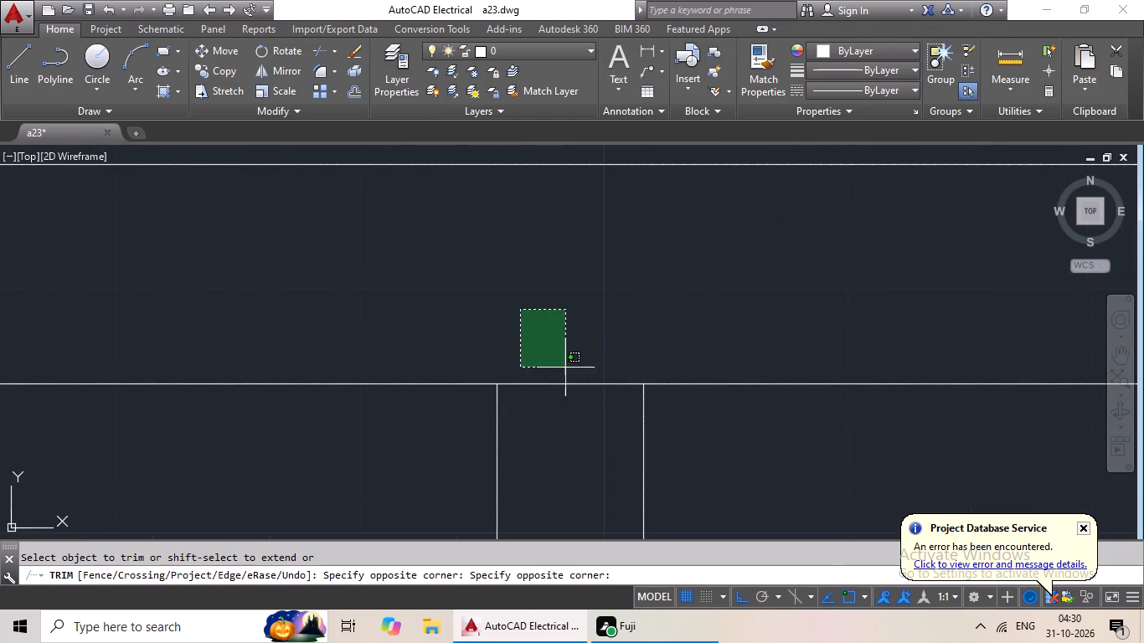
left_click_drag(579, 386, 595, 428)
left_click_drag(595, 428, 611, 419)
Trim the overlapping line pieces where the left corridor wall meets the top outer wall.
scroll(647, 385, "down", 3)
scroll(330, 344, "up", 4)
scroll(558, 347, "down", 2)
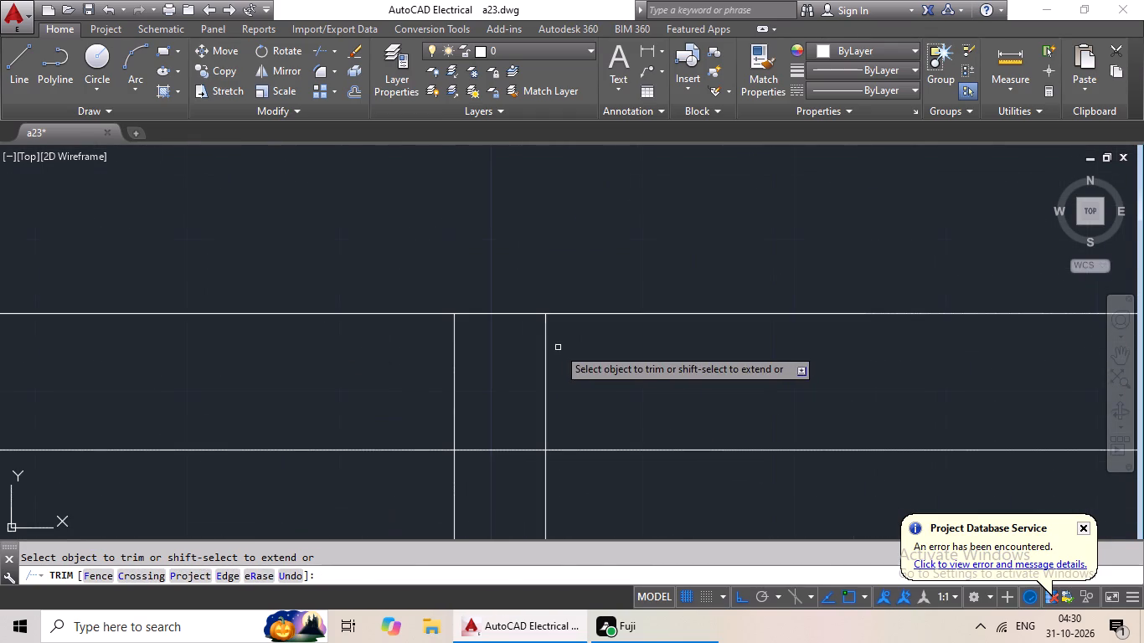
left_click_drag(600, 352, 405, 388)
left_click_drag(405, 388, 420, 385)
left_click_drag(499, 370, 513, 507)
left_click_drag(513, 507, 533, 492)
Trim the overlapping line pieces where the top left apartment's kitchen-bedroom partition meets the top outer wall.
scroll(603, 397, "down", 3)
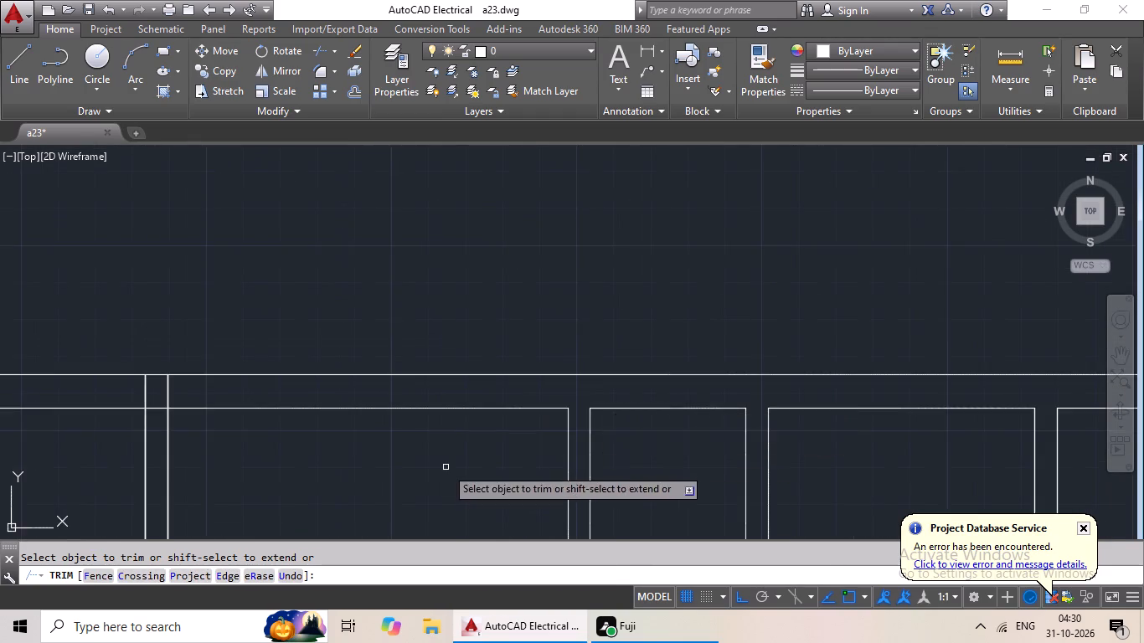
middle_click_drag(445, 466, 672, 391)
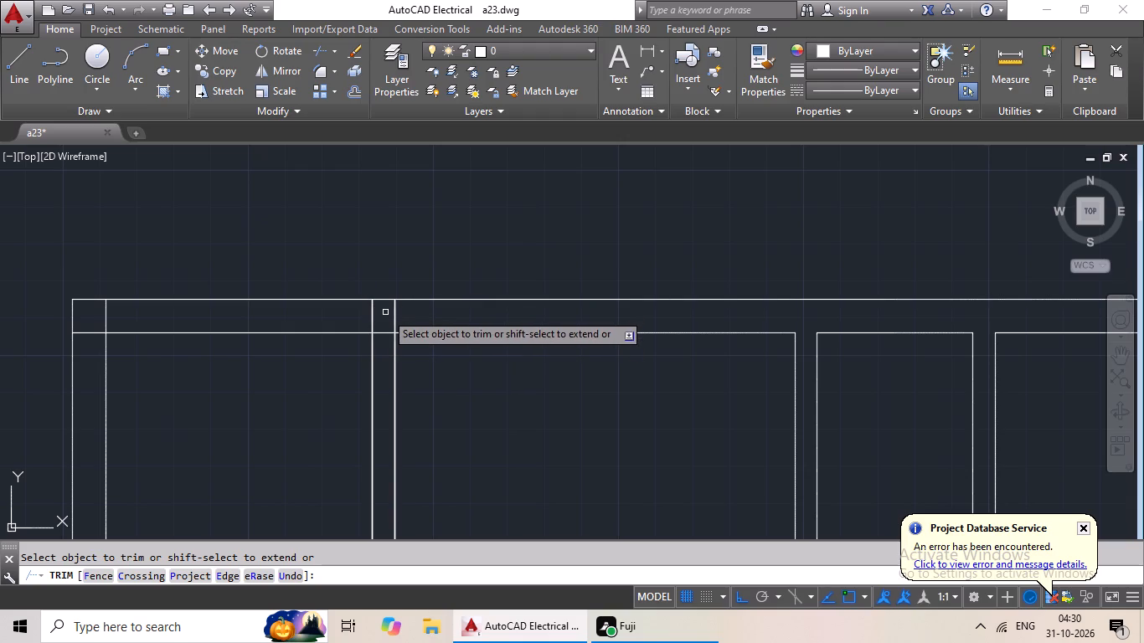
scroll(388, 328, "up", 3)
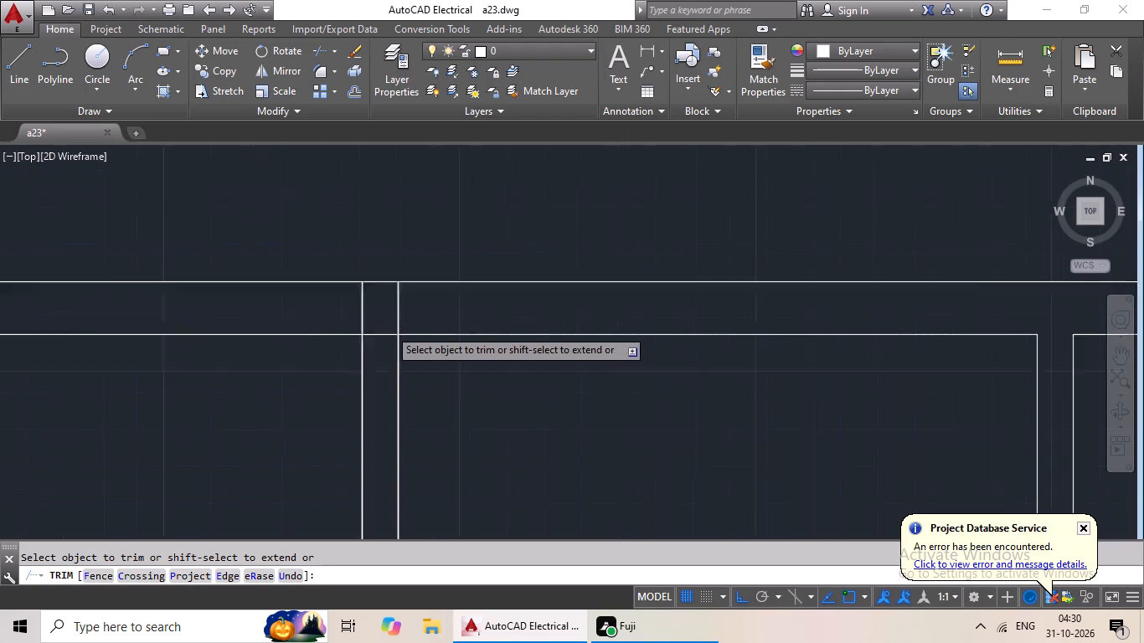
scroll(389, 328, "up", 1)
left_click_drag(430, 249, 109, 300)
left_click_drag(109, 300, 117, 298)
left_click_drag(287, 277, 402, 387)
left_click(402, 388)
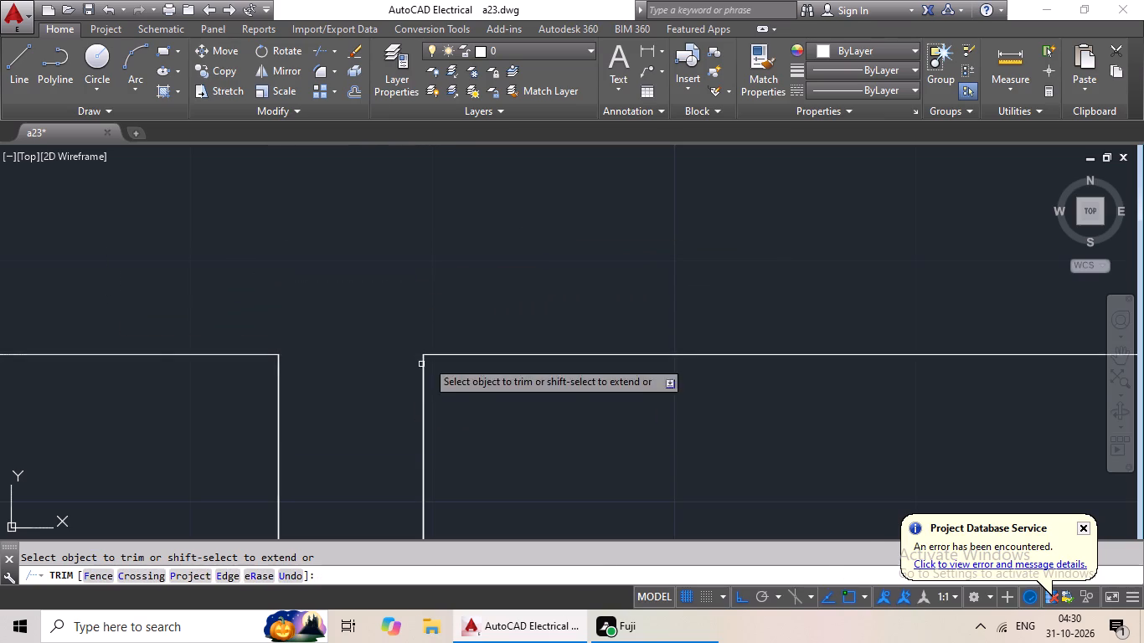
Trim the overlapping line pieces at the plan's top left outer wall corner.
scroll(452, 342, "down", 4)
middle_click_drag(237, 394, 397, 321)
scroll(304, 249, "up", 4)
left_click_drag(487, 213, 377, 283)
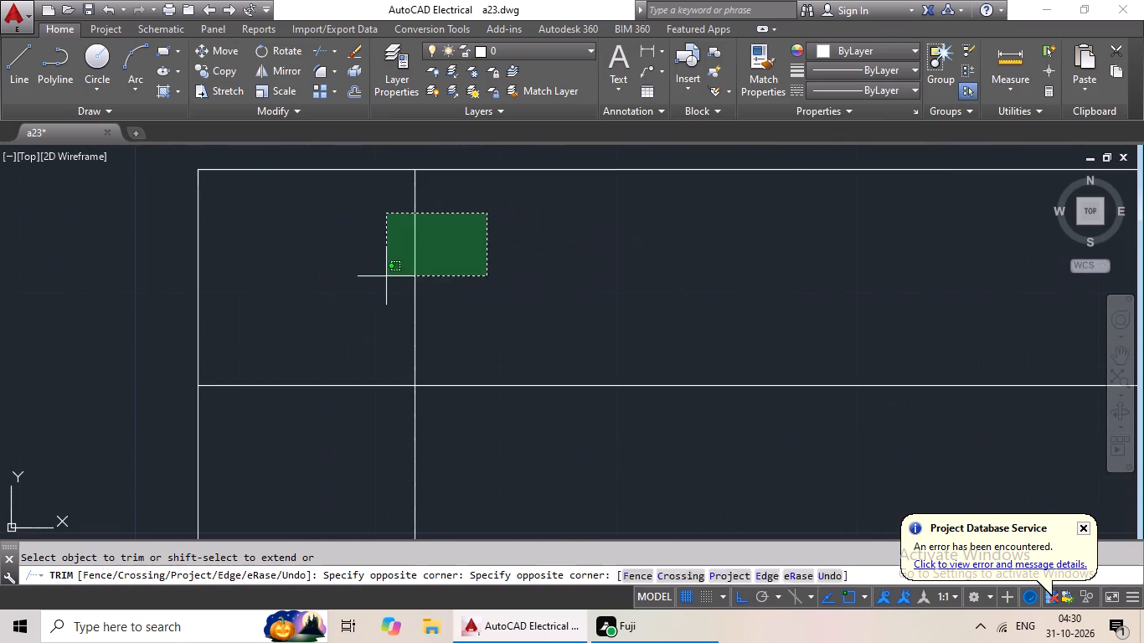
left_click_drag(377, 283, 353, 306)
left_click_drag(351, 306, 348, 294)
left_click_drag(337, 291, 293, 451)
left_click_drag(286, 441, 309, 411)
Trim the overlapping line pieces where the wall below the top left apartment's kitchen meets the left outer wall.
scroll(449, 347, "down", 5)
middle_click_drag(556, 445, 330, 187)
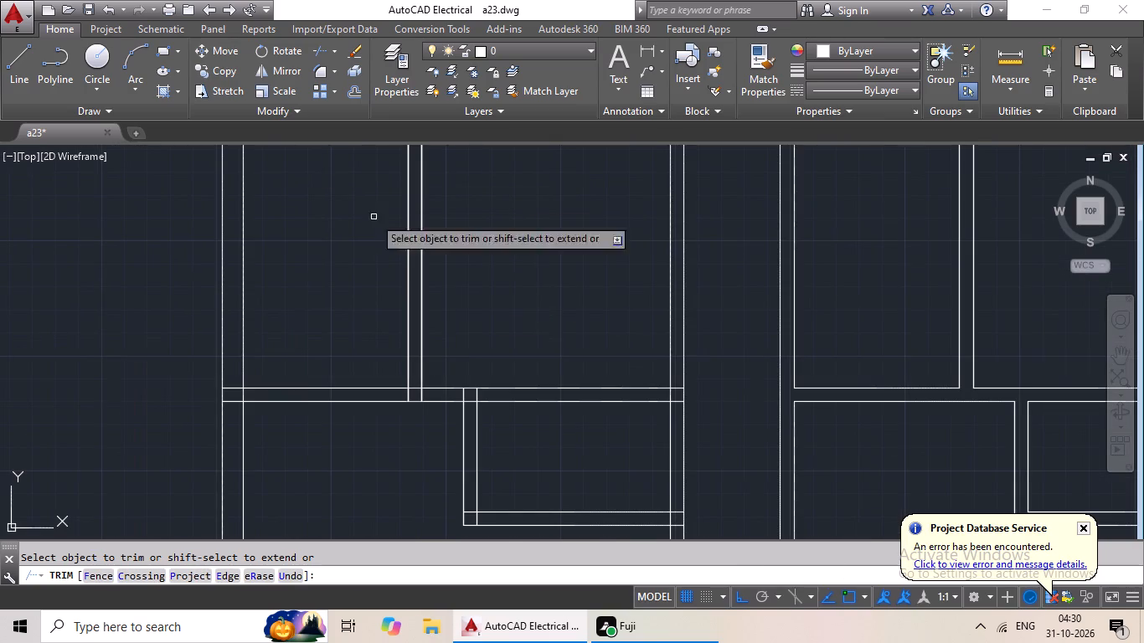
scroll(236, 391, "up", 5)
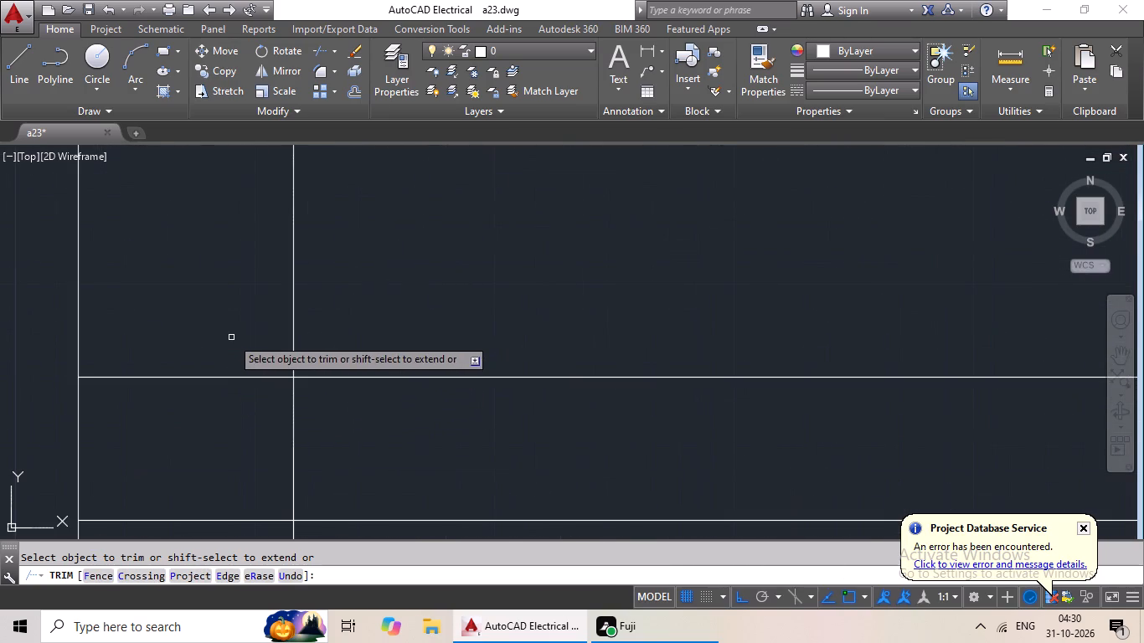
scroll(231, 337, "down", 1)
left_click_drag(227, 324, 192, 471)
left_click_drag(333, 395, 230, 406)
left_click_drag(230, 406, 260, 410)
Trim the overlapping line pieces where the top left apartment's kitchen-bedroom partition meets the wall below those rooms.
scroll(425, 410, "down", 3)
middle_click_drag(485, 435, 260, 414)
scroll(485, 394, "up", 4)
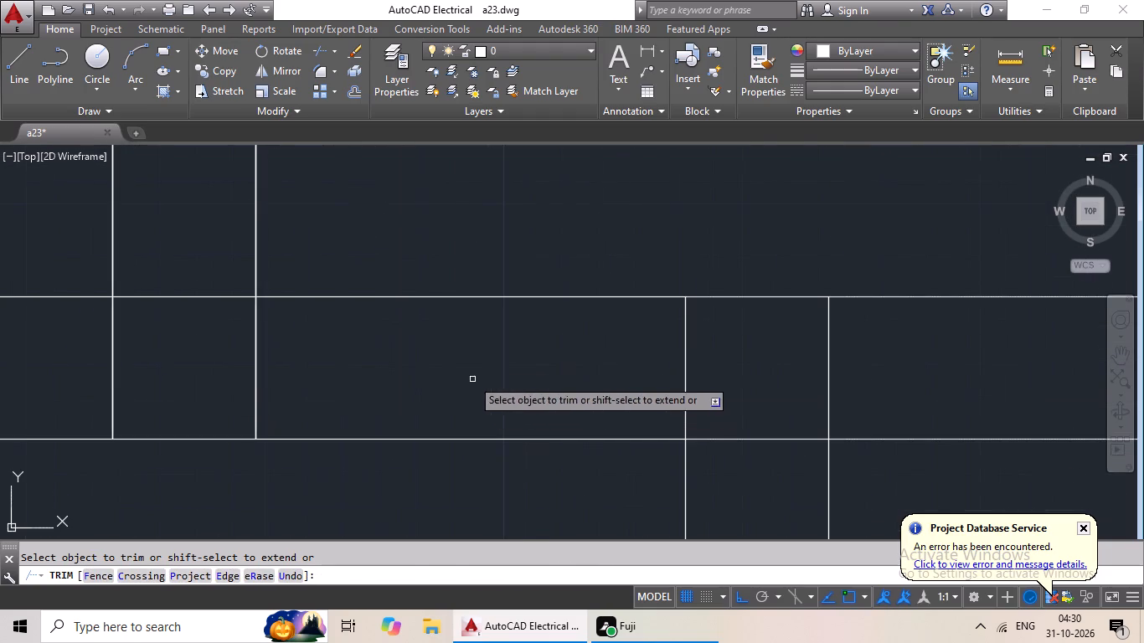
left_click_drag(394, 369, 0, 389)
left_click_drag(0, 388, 48, 378)
left_click_drag(181, 249, 170, 343)
left_click_drag(170, 344, 179, 347)
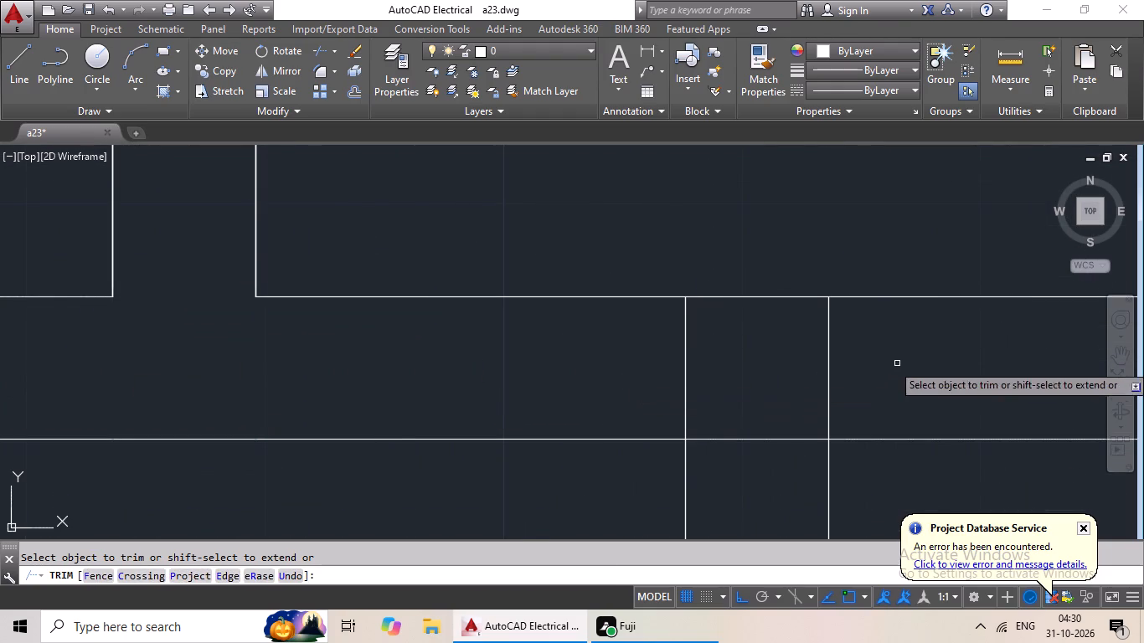
Trim the overlapping line pieces where the top left apartment's toilet side wall meets the wall below the bedroom.
left_click_drag(863, 356, 655, 401)
left_click_drag(631, 401, 638, 402)
left_click_drag(731, 395, 745, 496)
left_click_drag(750, 486, 755, 478)
Trim the overlapping line pieces where the top left apartment's bedroom-toilet wall meets the left corridor wall.
scroll(763, 441, "down", 3)
middle_click_drag(703, 440, 49, 380)
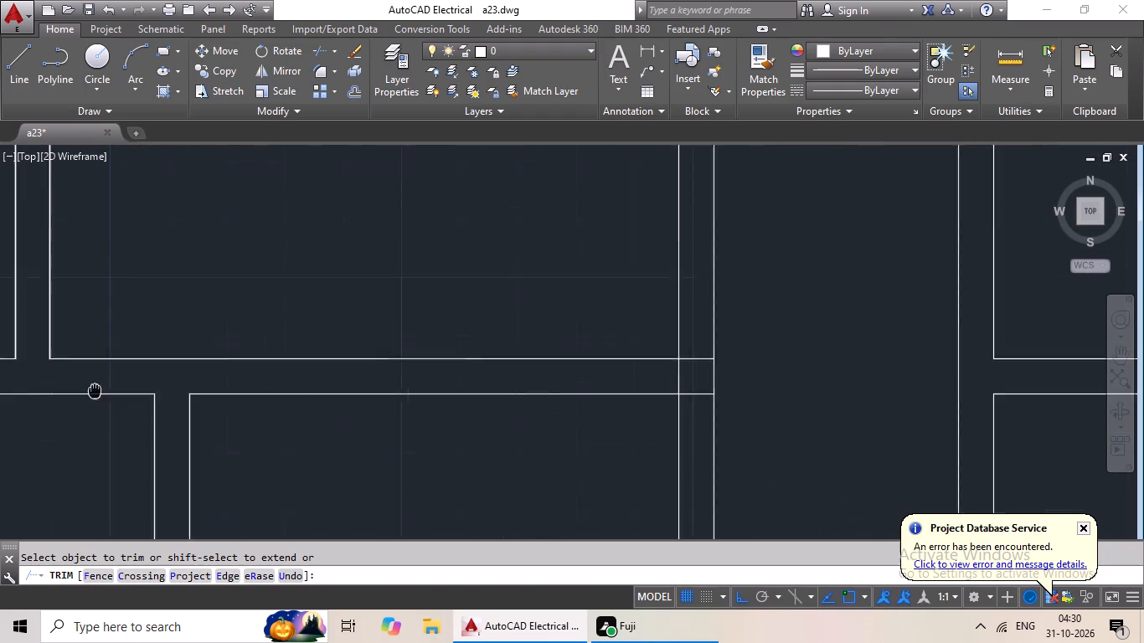
scroll(620, 337, "up", 3)
scroll(657, 326, "down", 1)
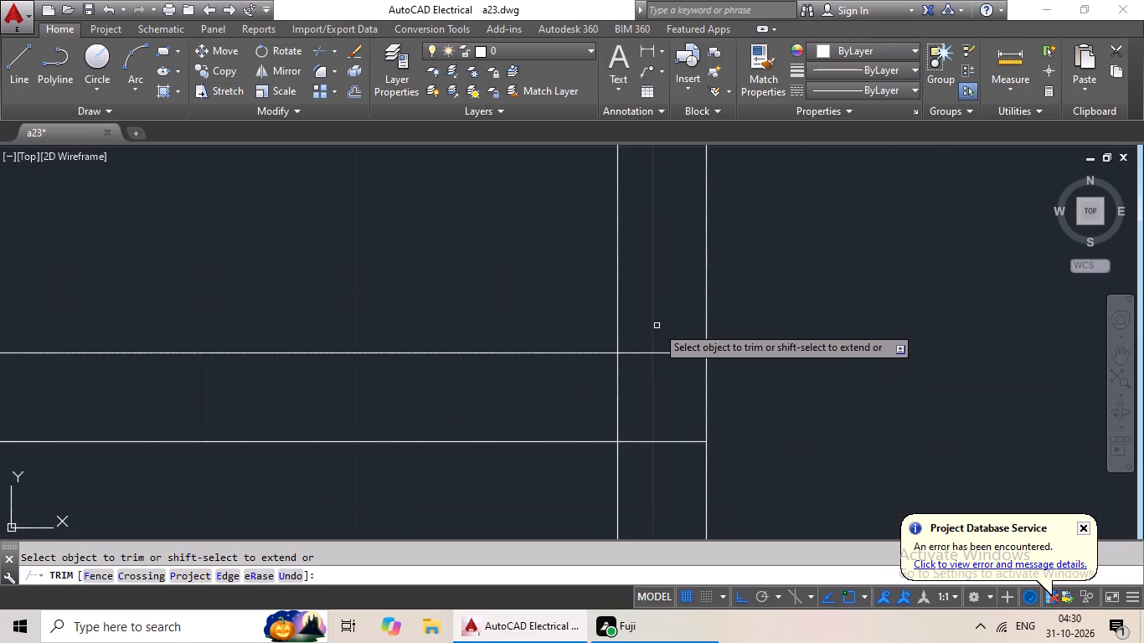
left_click_drag(669, 305, 657, 487)
left_click(657, 476)
left_click_drag(652, 388, 543, 410)
left_click_drag(542, 410, 557, 404)
Trim the overlapping line pieces where the top left apartment's toilet-hall wall meets the left corridor wall.
scroll(598, 377, "down", 4)
middle_click_drag(544, 433, 540, 316)
scroll(610, 404, "up", 5)
scroll(555, 248, "down", 1)
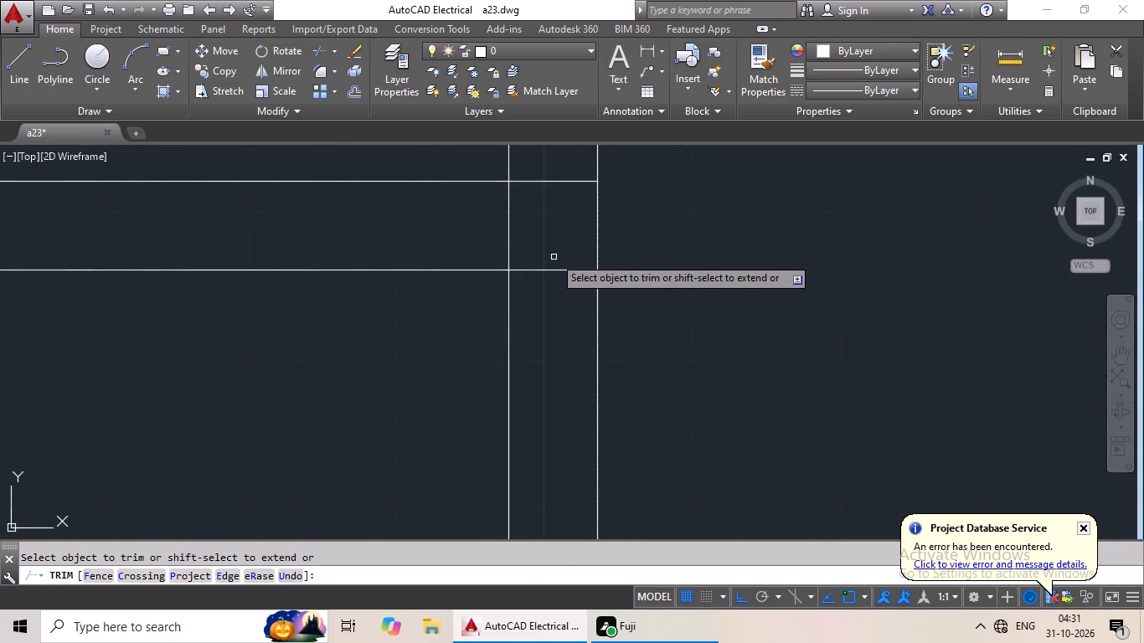
left_click_drag(548, 170, 519, 315)
left_click(519, 320)
left_click_drag(535, 217, 430, 232)
left_click_drag(430, 232, 497, 243)
Trim the overlapping line pieces at the lower left corner of the top left apartment's toilet, and end trimming.
scroll(540, 244, "down", 3)
middle_click_drag(540, 244, 541, 244)
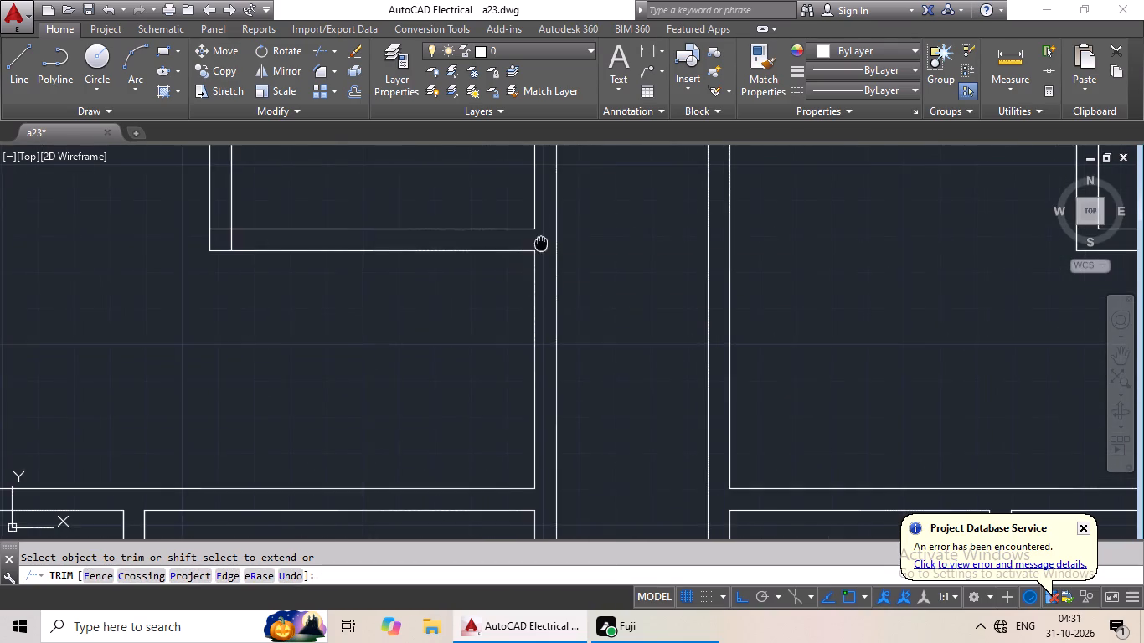
middle_click_drag(541, 244, 729, 259)
scroll(412, 247, "up", 4)
left_click_drag(477, 269, 361, 316)
left_click_drag(360, 316, 365, 300)
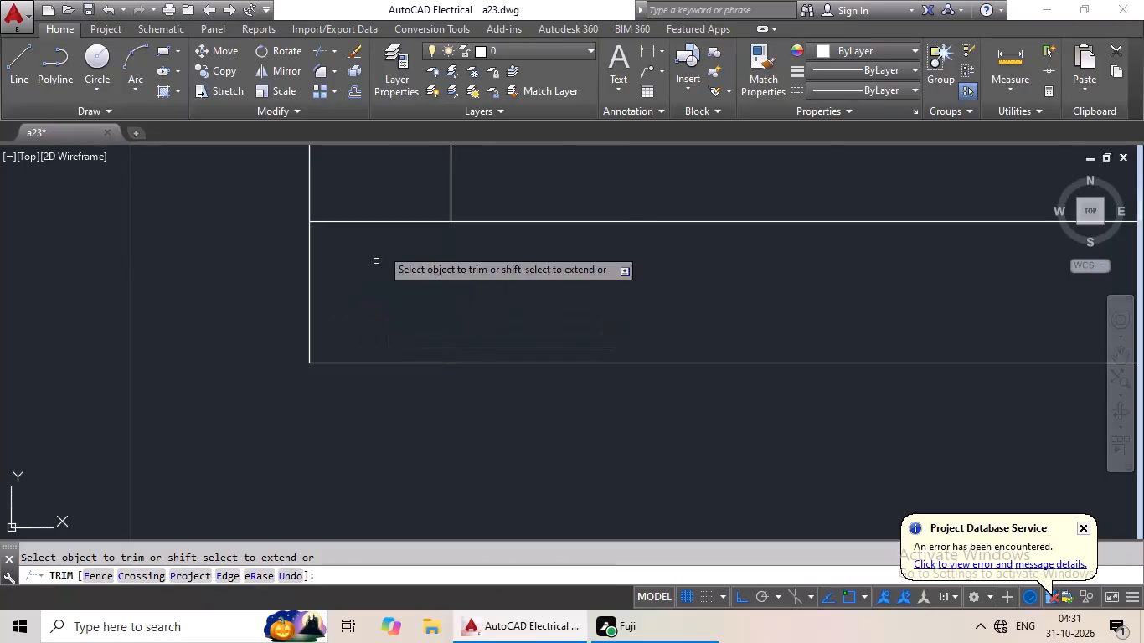
left_click_drag(374, 196, 358, 306)
left_click(363, 301)
scroll(378, 292, "down", 7)
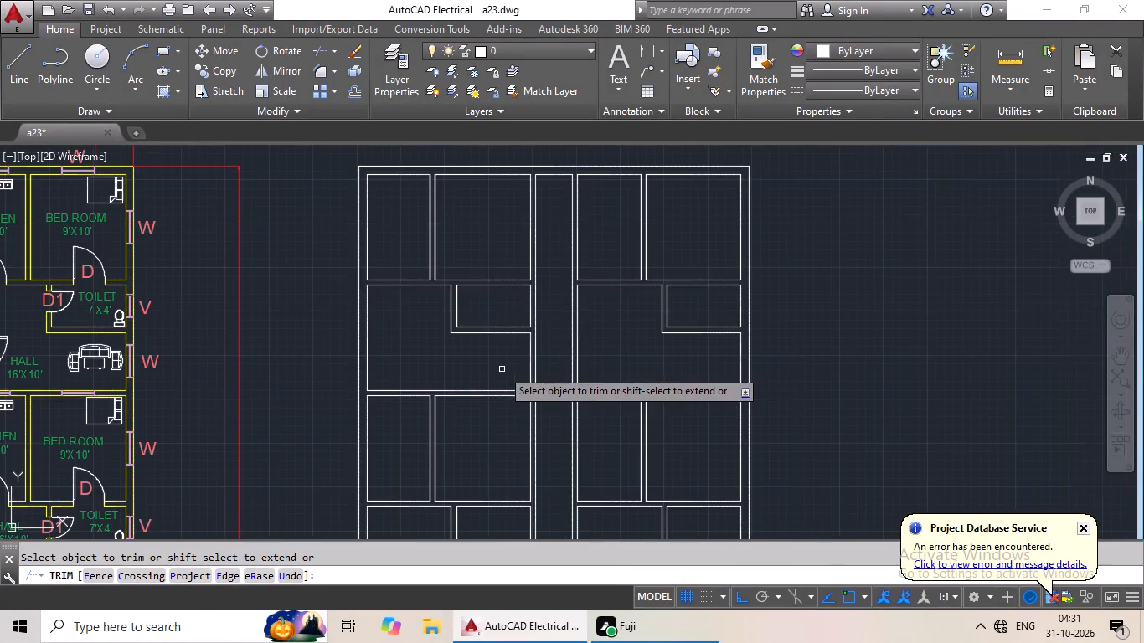
middle_click_drag(543, 376, 489, 262)
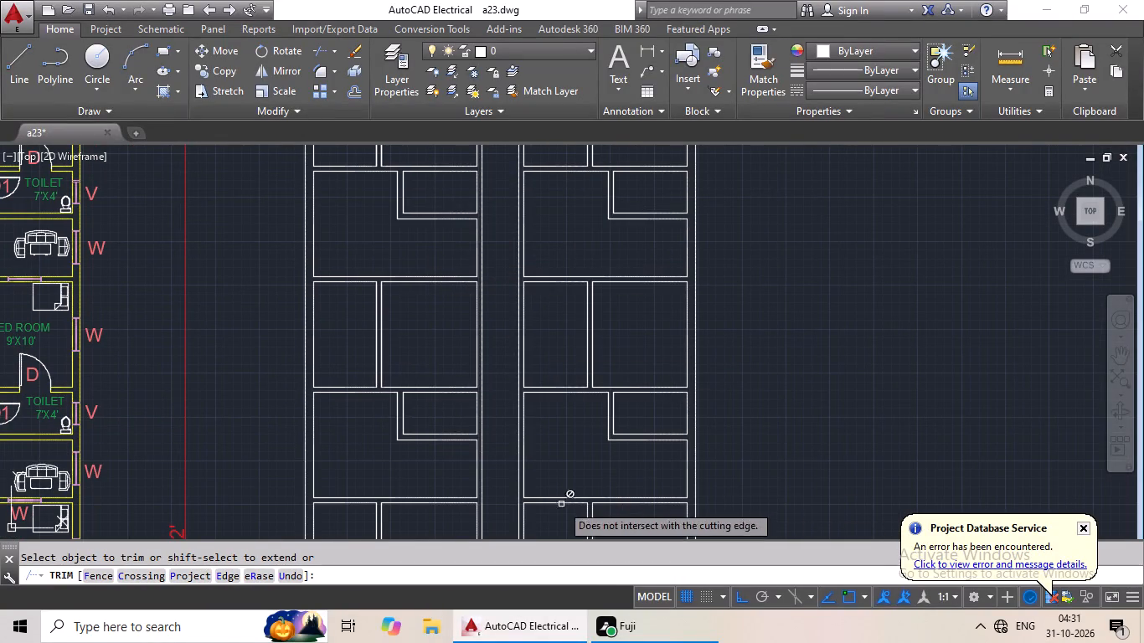
key("Escape")
Draw a 9" line across the top outer wall at the midpoint of the top left apartment's kitchen.
scroll(587, 387, "down", 2)
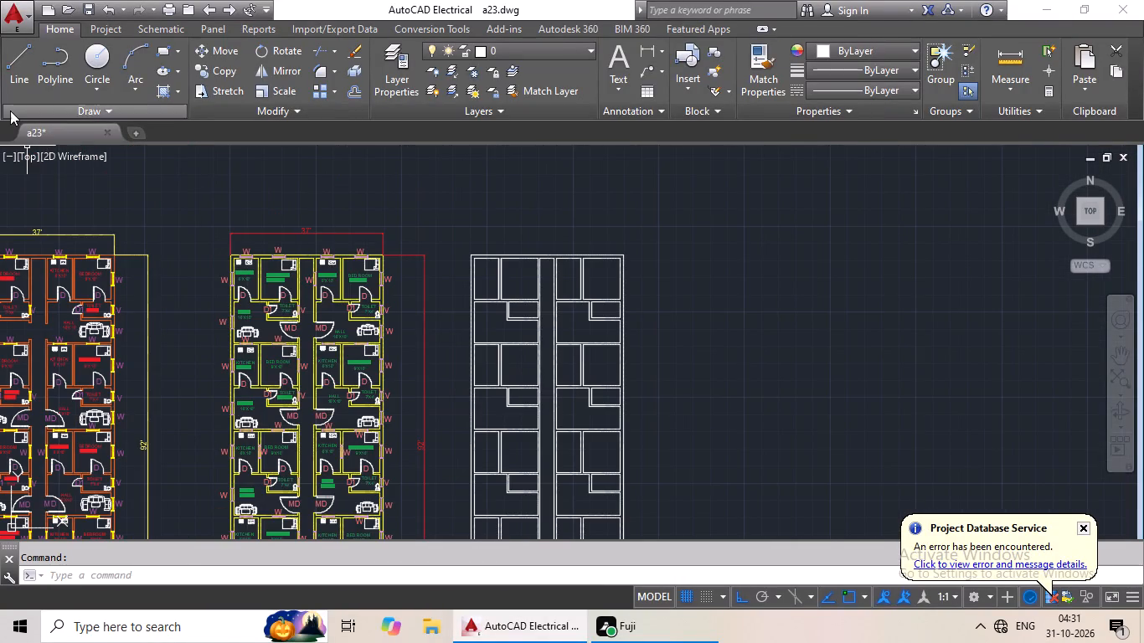
left_click(12, 71)
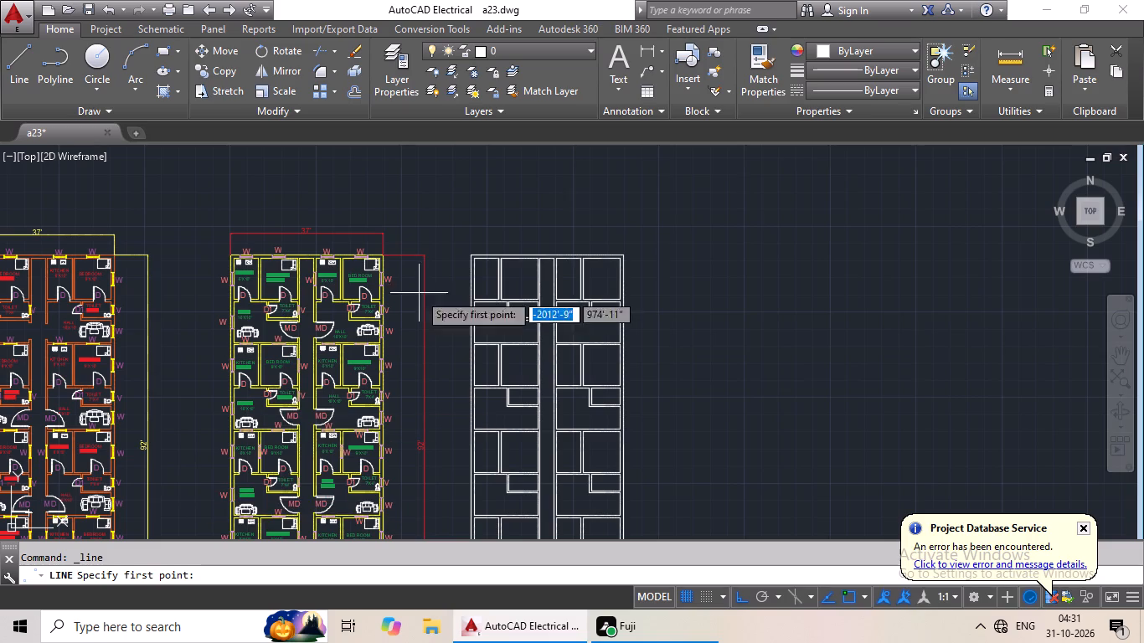
scroll(499, 268, "up", 3)
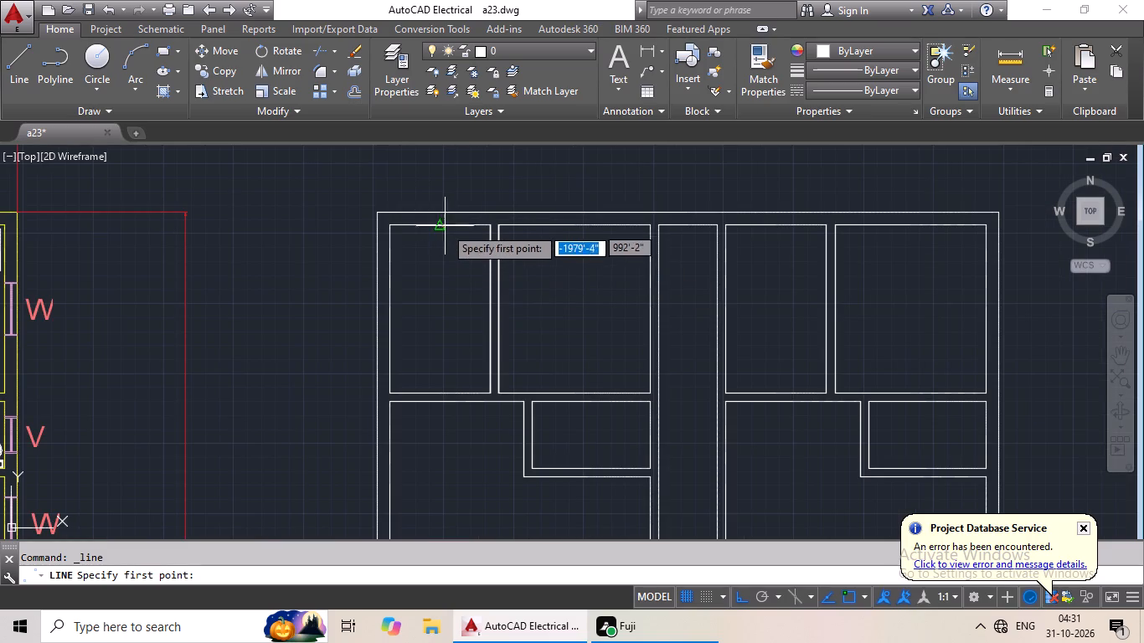
left_click(437, 228)
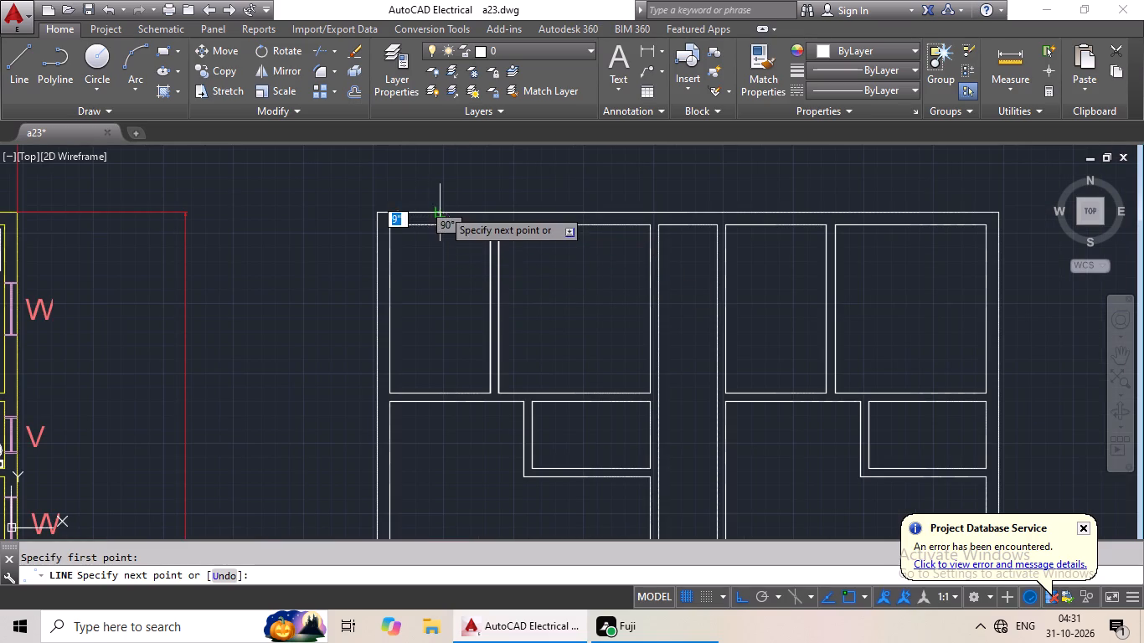
scroll(442, 208, "up", 3)
left_click(430, 219)
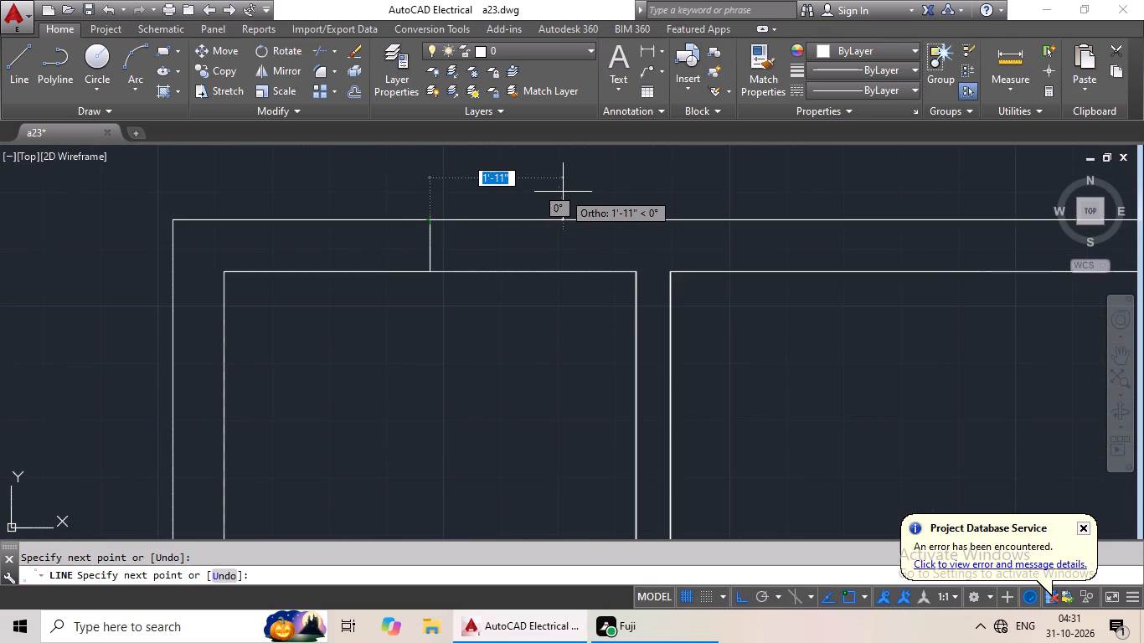
key("Escape")
Draw a 9" line across the top outer wall at the midpoint of the top left apartment's bedroom.
left_click_drag(13, 65, 24, 74)
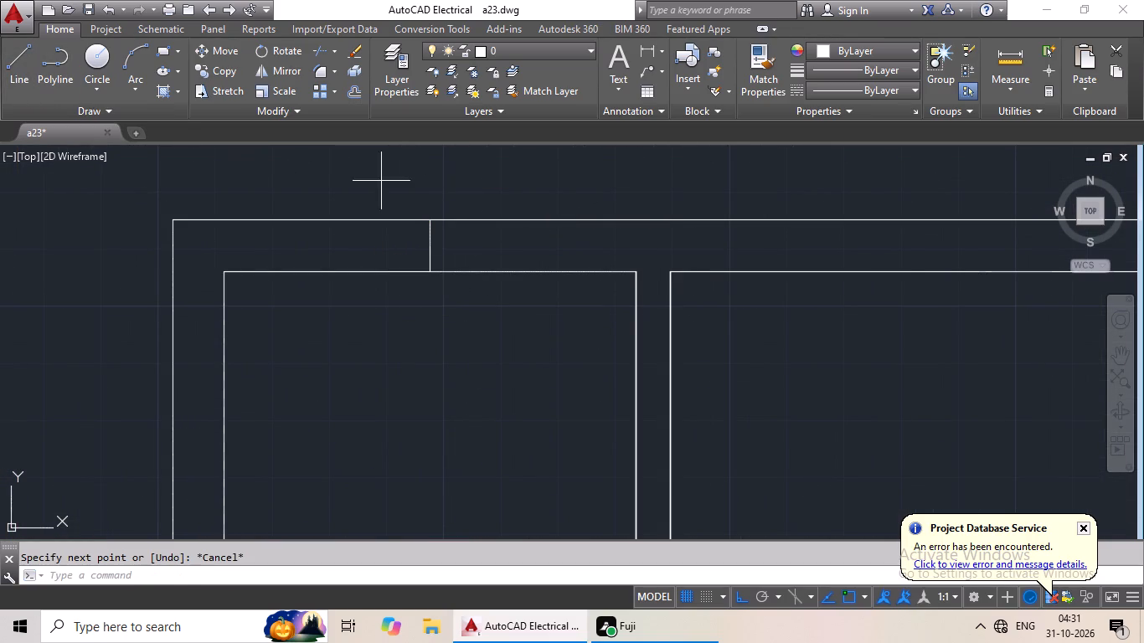
scroll(746, 259, "down", 2)
middle_click_drag(827, 309, 690, 313)
left_click(704, 270)
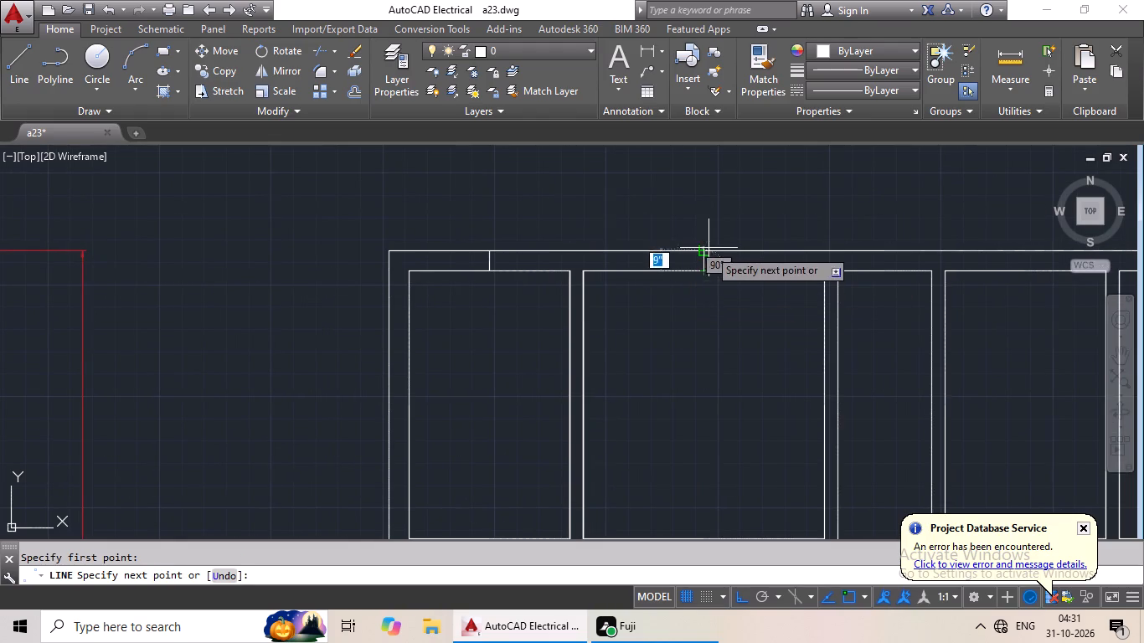
left_click(709, 248)
key("Escape")
Draw a line across the left corridor wall at the midpoint of the top left apartment's bedroom side.
scroll(792, 225, "down", 2)
middle_click_drag(792, 225, 789, 224)
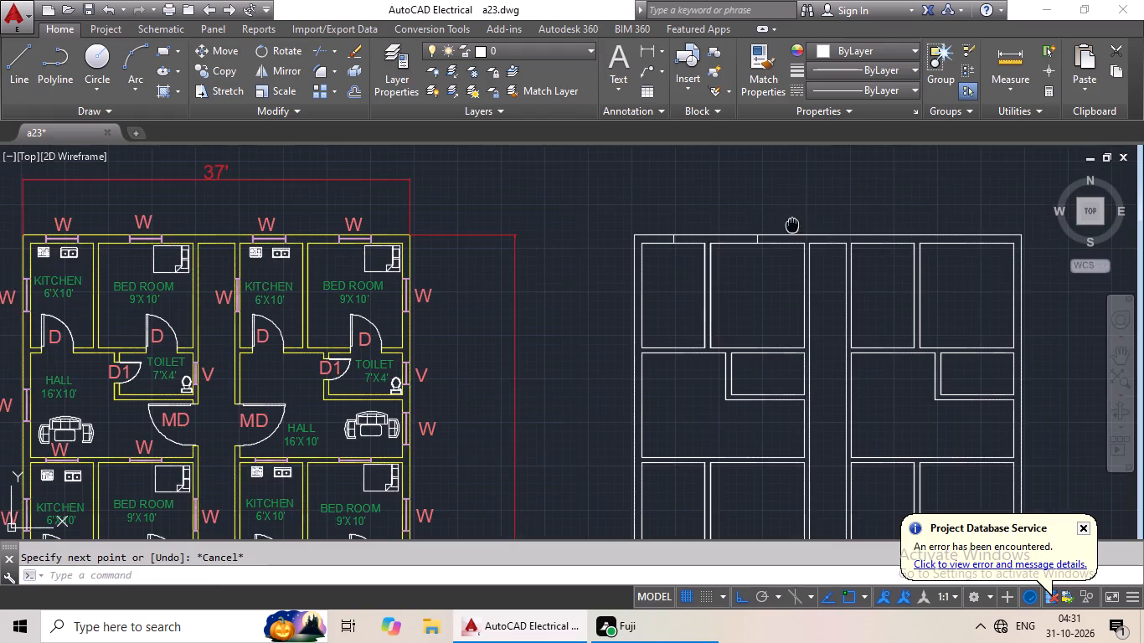
middle_click_drag(789, 224, 710, 239)
left_click(7, 64)
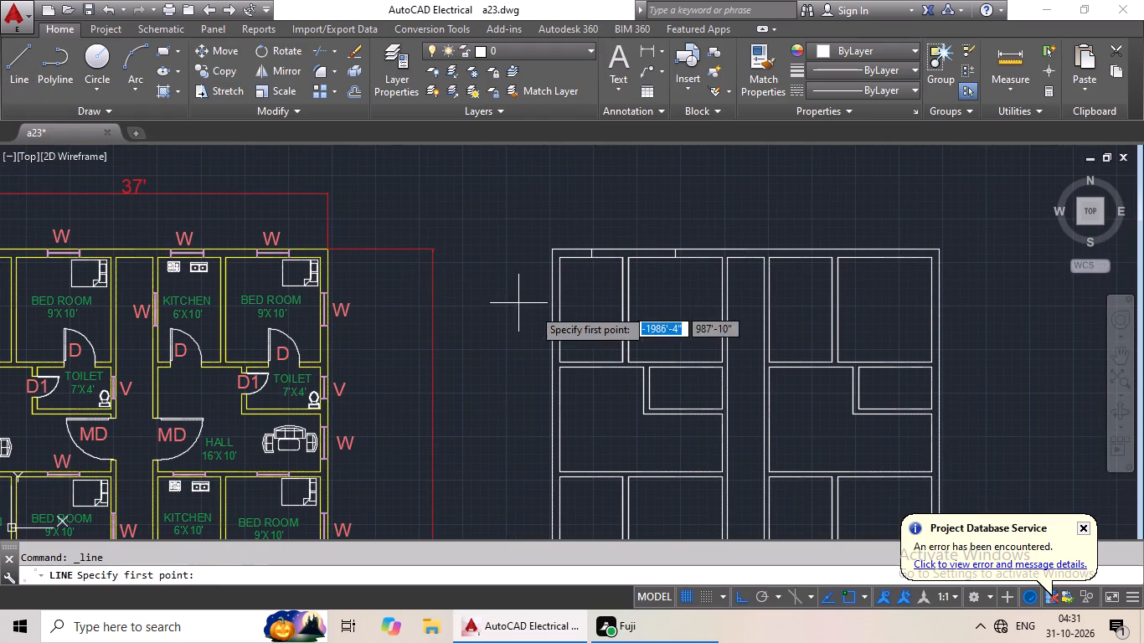
scroll(582, 319, "up", 2)
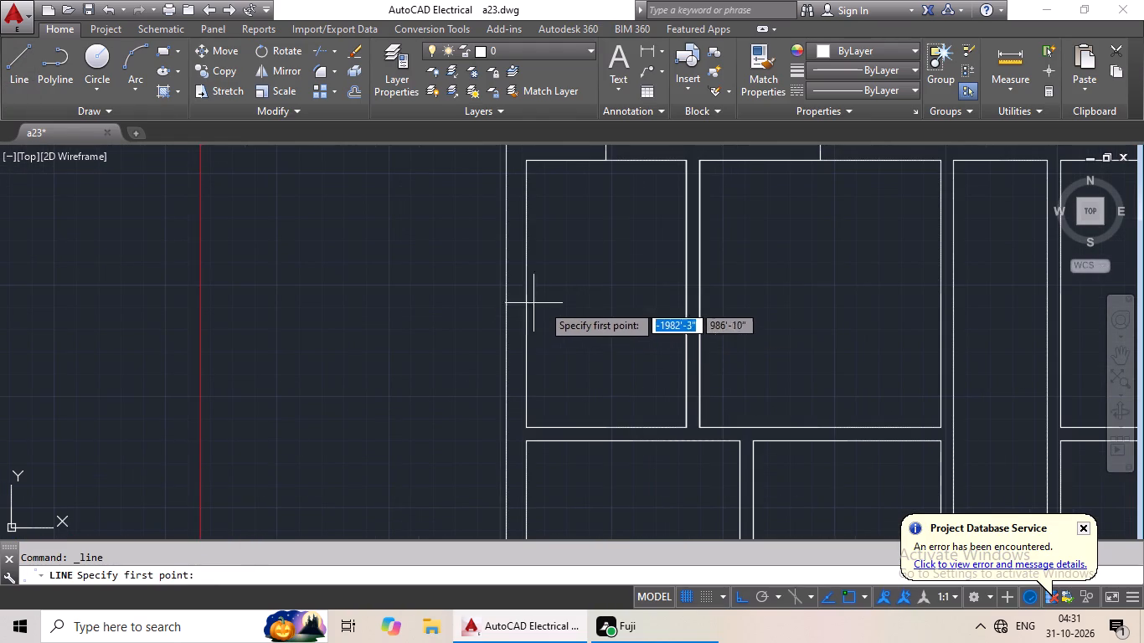
middle_click_drag(966, 300, 807, 303)
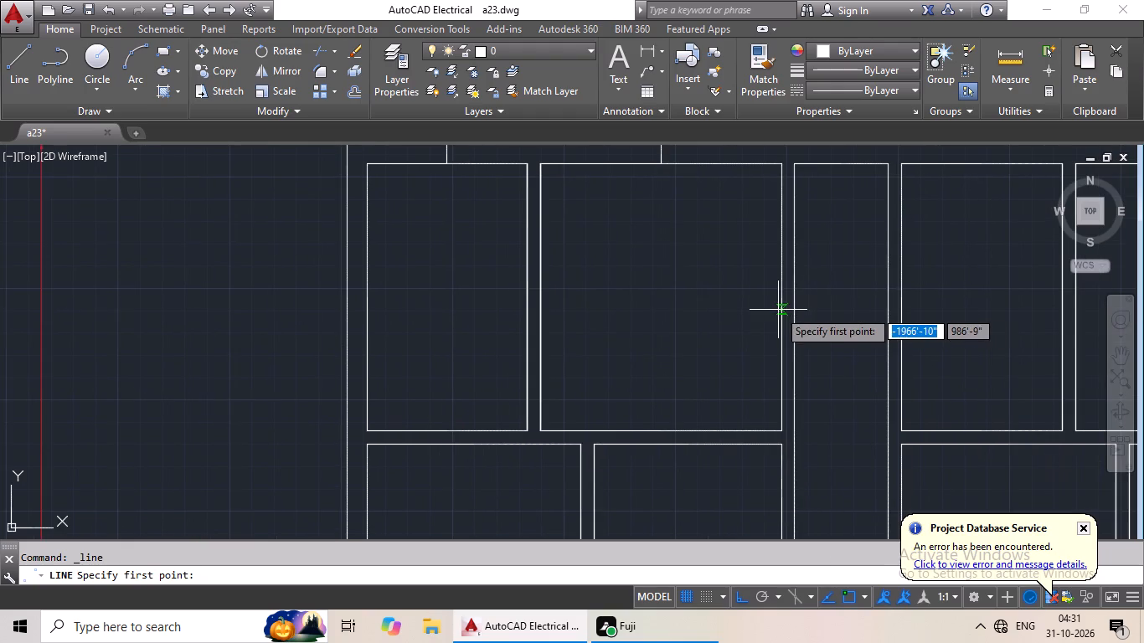
scroll(780, 304, "up", 3)
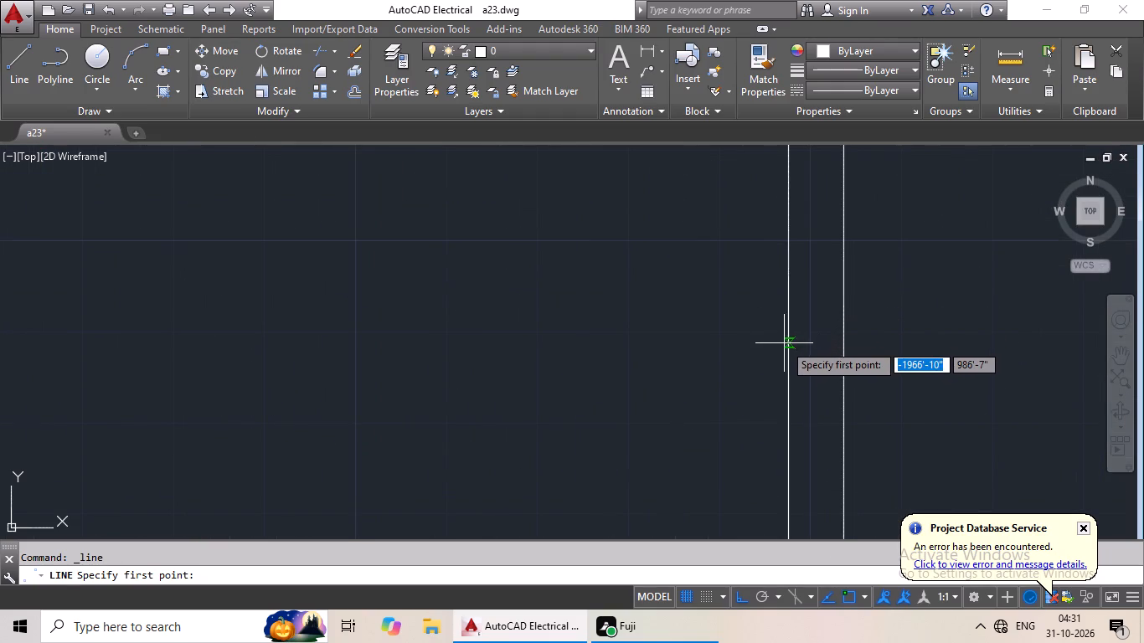
scroll(791, 342, "down", 3)
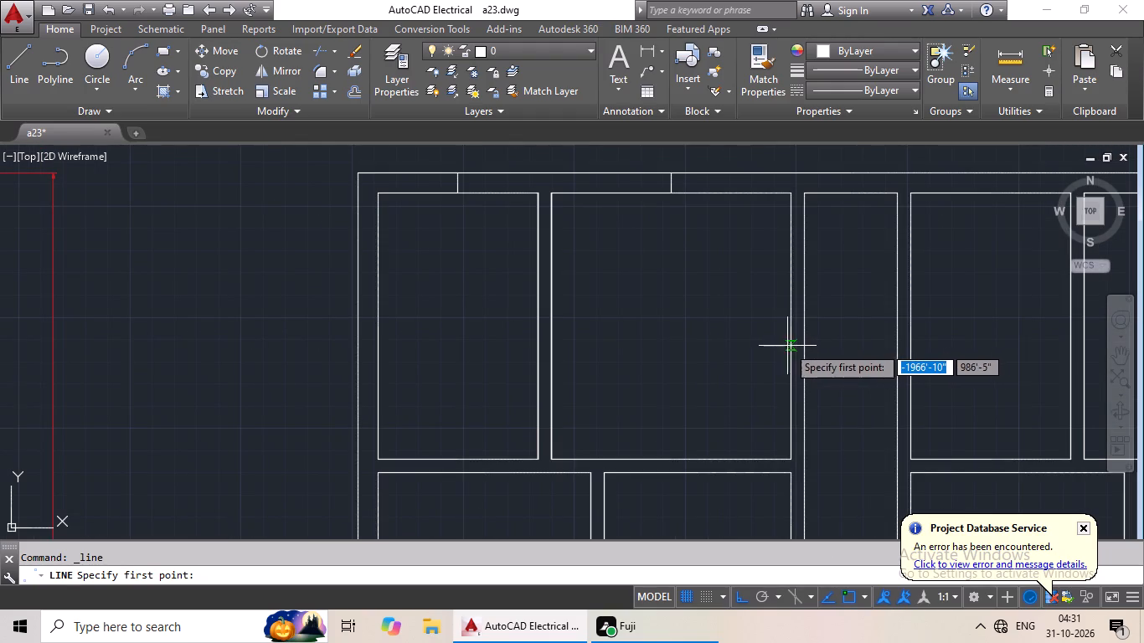
left_click(791, 329)
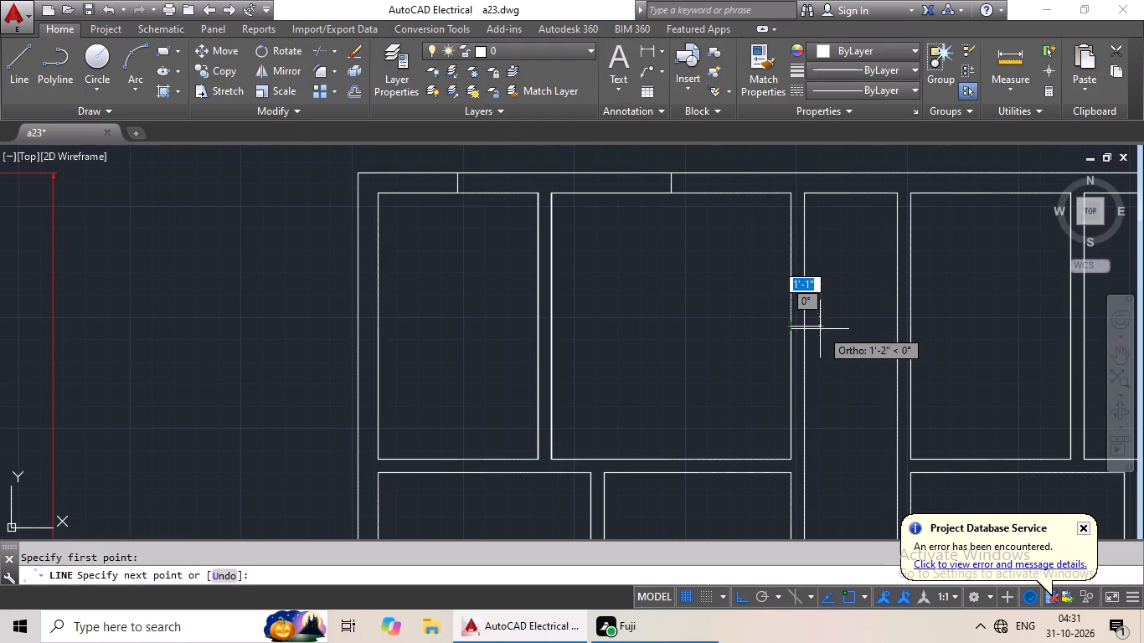
left_click(803, 326)
key("Escape")
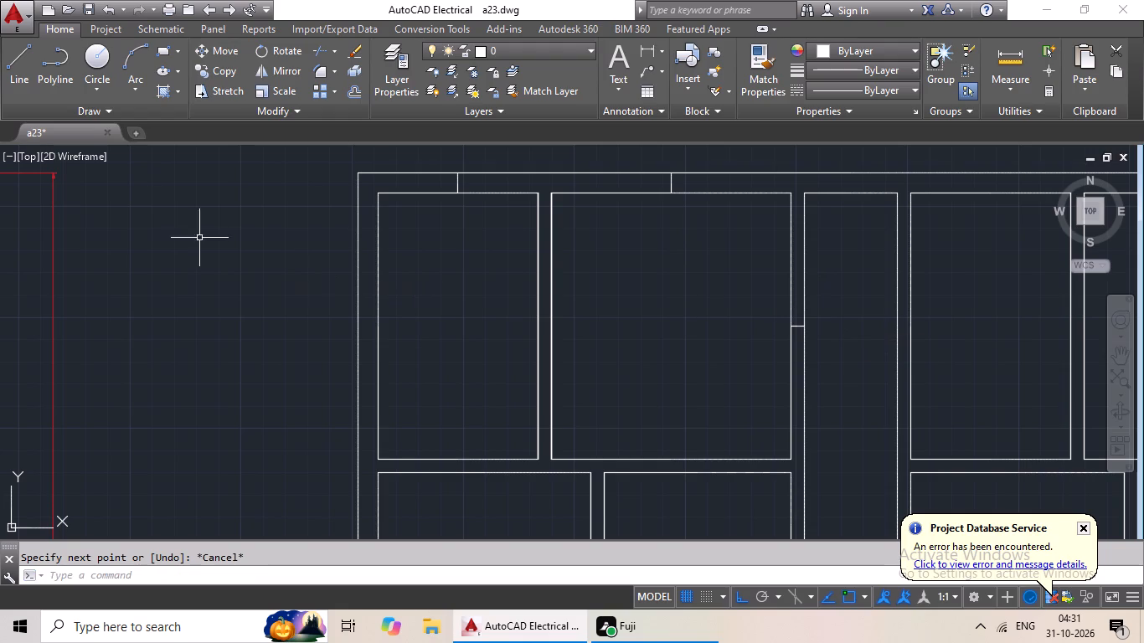
Draw a line across the left outer wall at the midpoint of the top left apartment's kitchen side.
left_click_drag(9, 70, 18, 79)
scroll(353, 332, "up", 2)
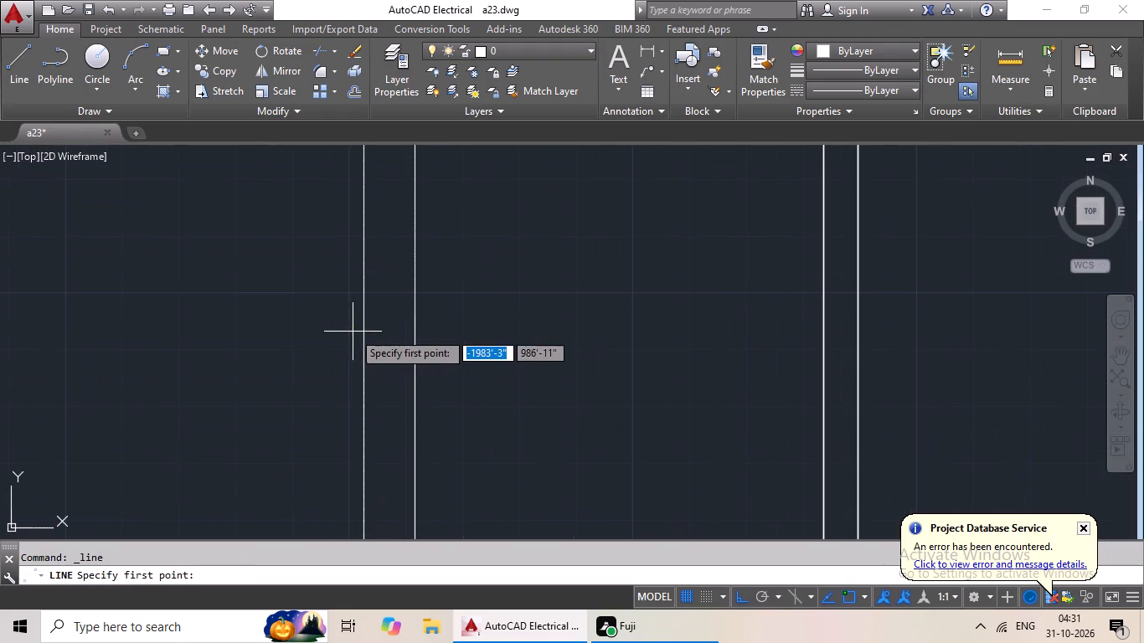
left_click(416, 317)
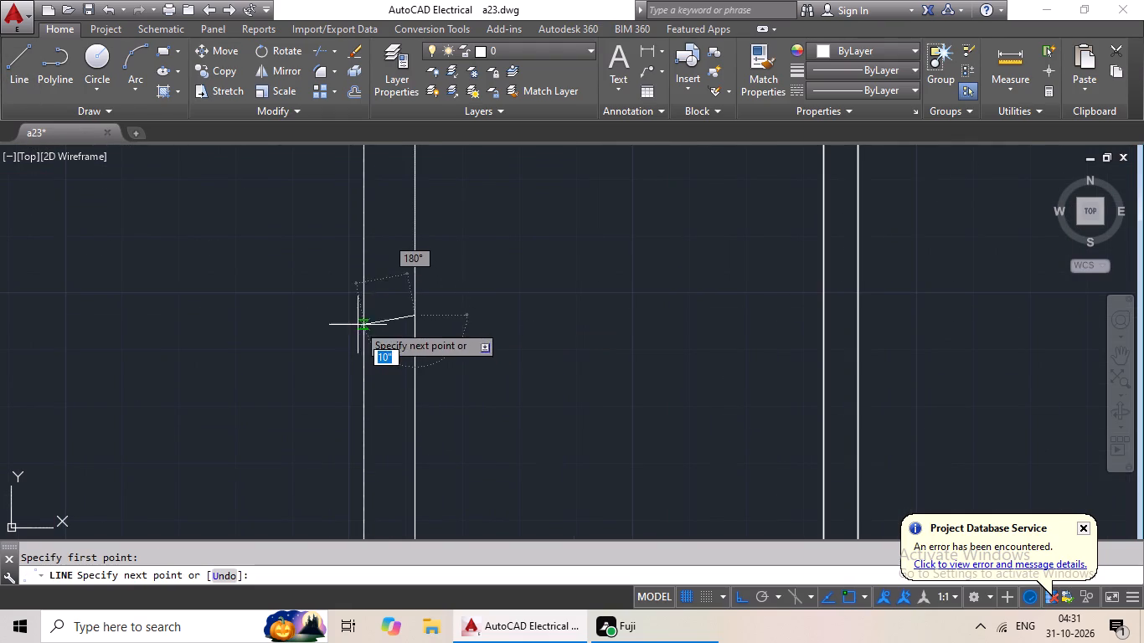
left_click(361, 315)
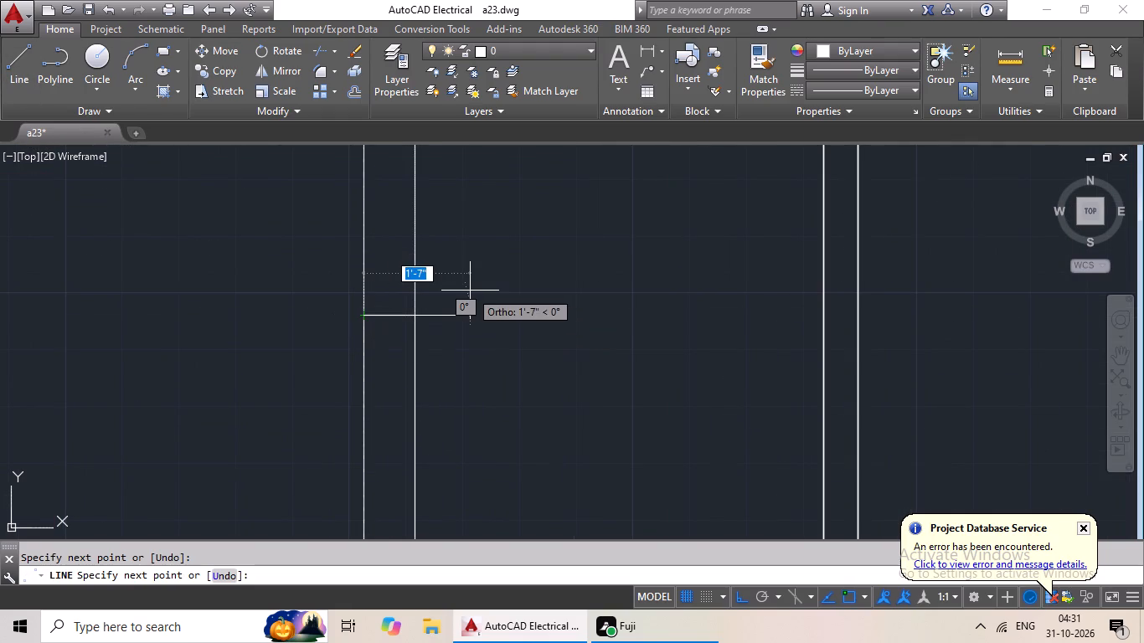
key("Escape")
Draw a line across the top outer wall at the midpoint of the top right apartment's kitchen.
left_click_drag(8, 58, 24, 72)
scroll(371, 238, "down", 3)
middle_click_drag(479, 303, 274, 303)
middle_click_drag(642, 295, 569, 331)
scroll(511, 219, "up", 3)
left_click(503, 251)
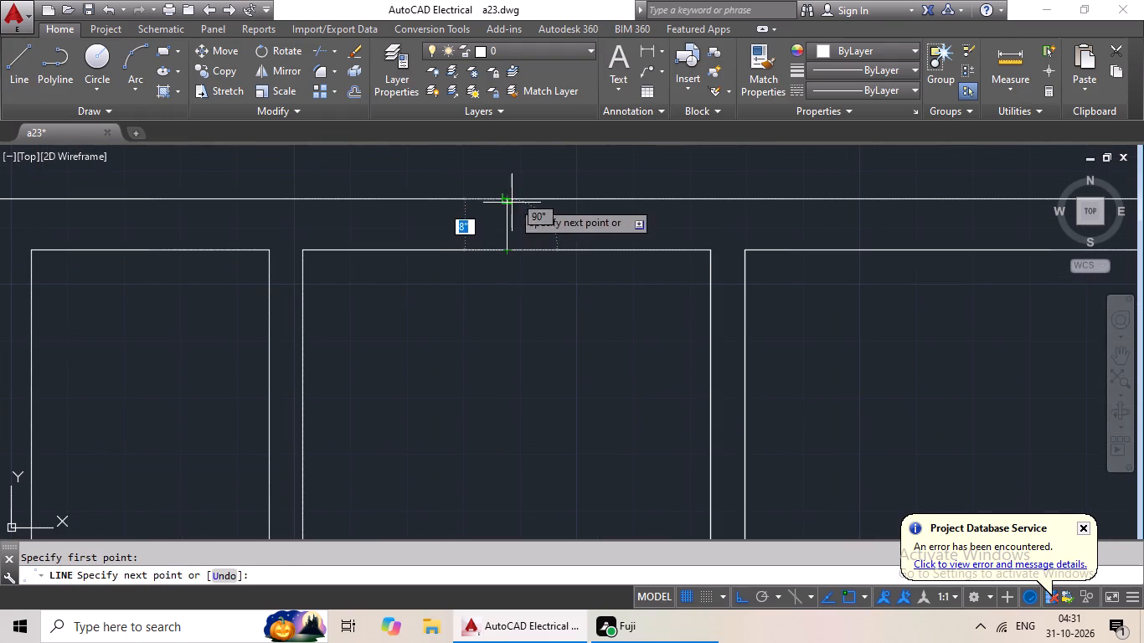
left_click(508, 196)
key("Escape")
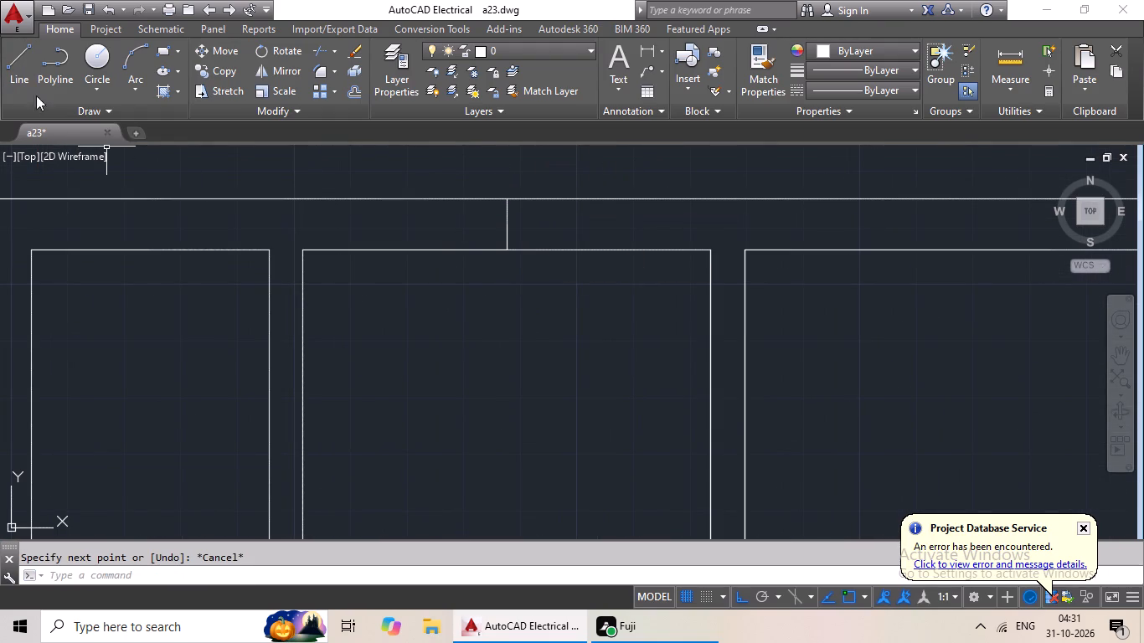
Draw a line across the right corridor wall at the midpoint of the top right apartment's kitchen side.
left_click_drag(14, 73, 36, 87)
scroll(349, 291, "down", 2)
middle_click_drag(415, 350, 455, 226)
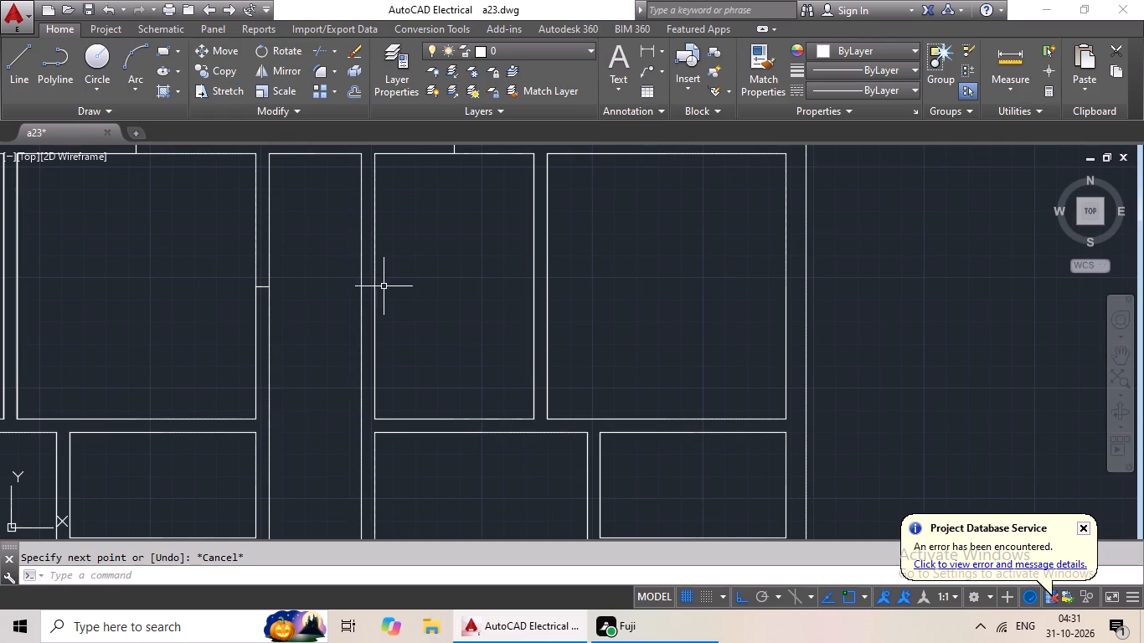
left_click(25, 55)
scroll(416, 279, "up", 2)
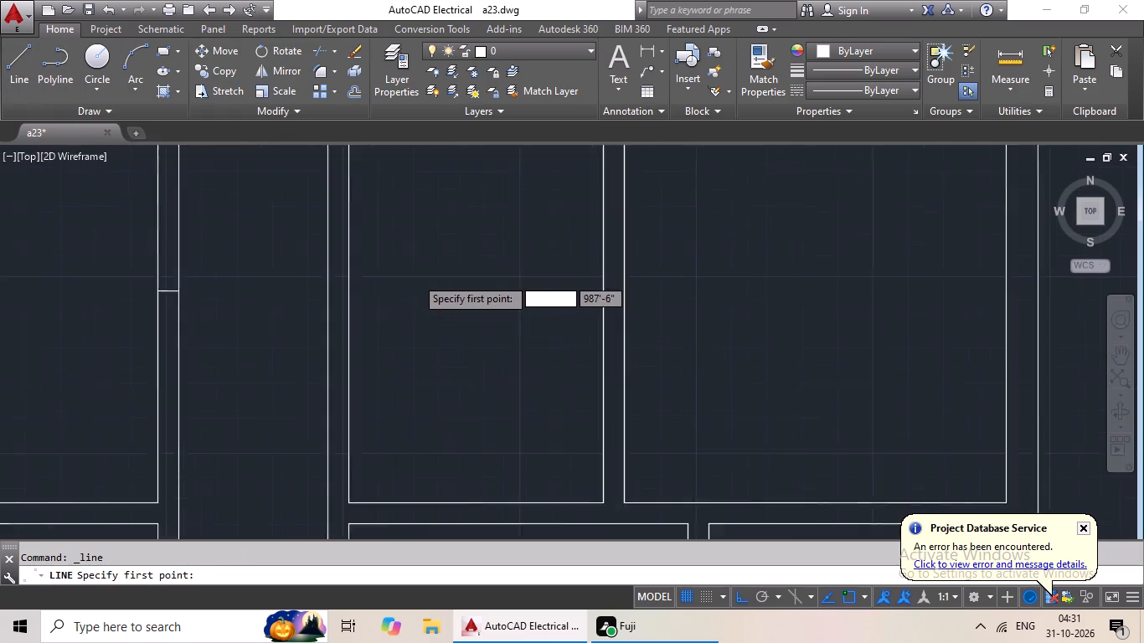
scroll(317, 306, "down", 1)
left_click(309, 302)
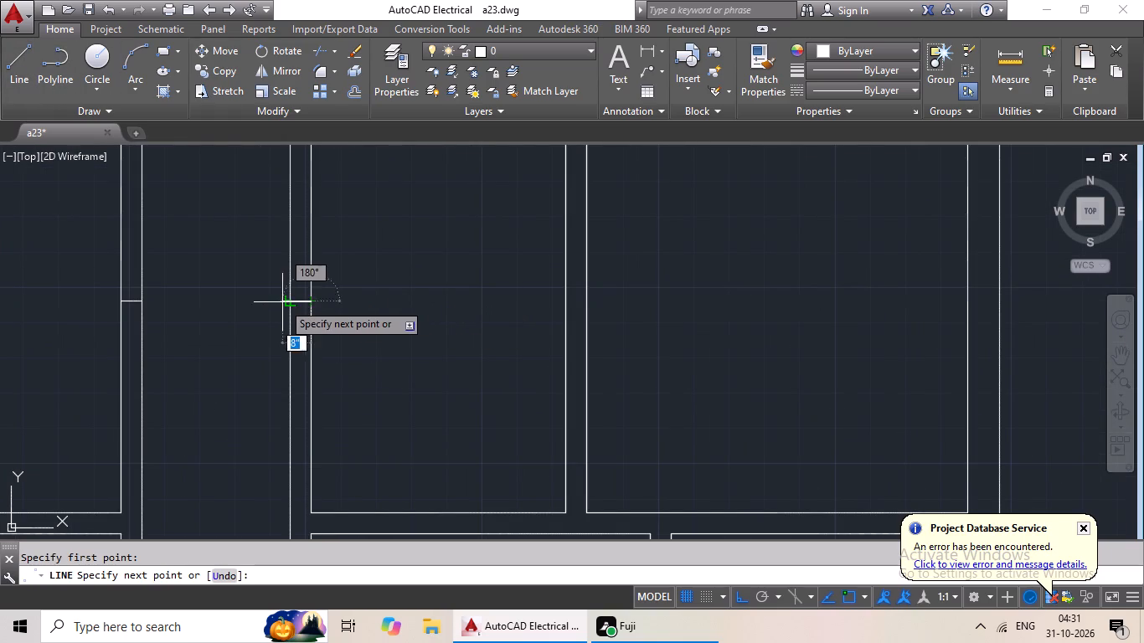
left_click(286, 301)
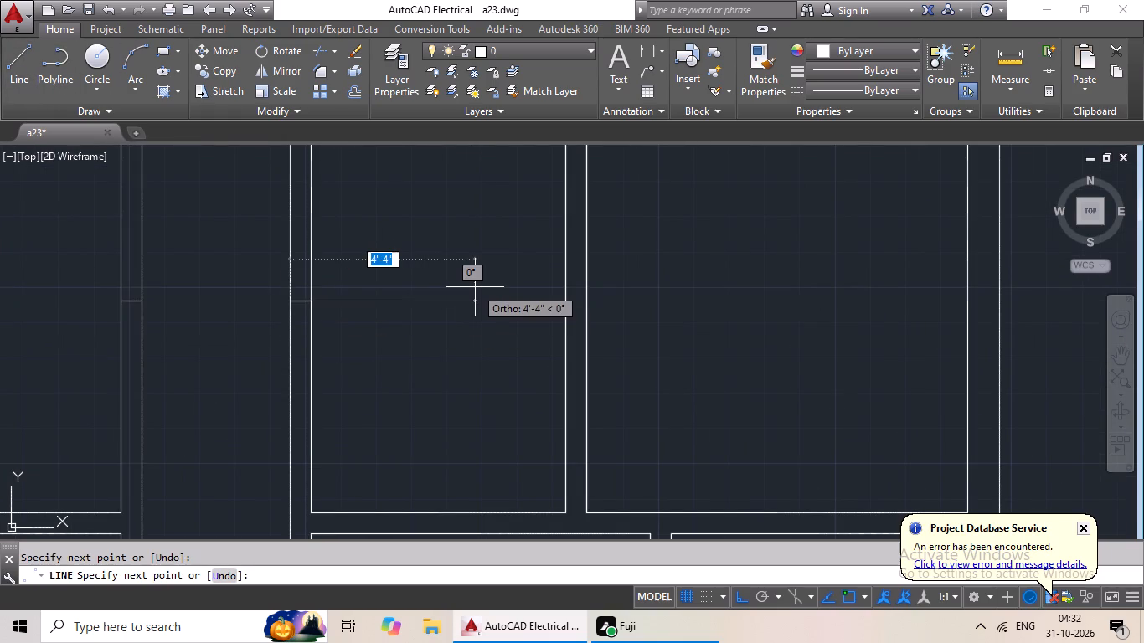
key("Escape")
Draw a line across the top outer wall at the midpoint of the top right apartment's bedroom.
left_click_drag(13, 75, 21, 84)
scroll(599, 366, "down", 2)
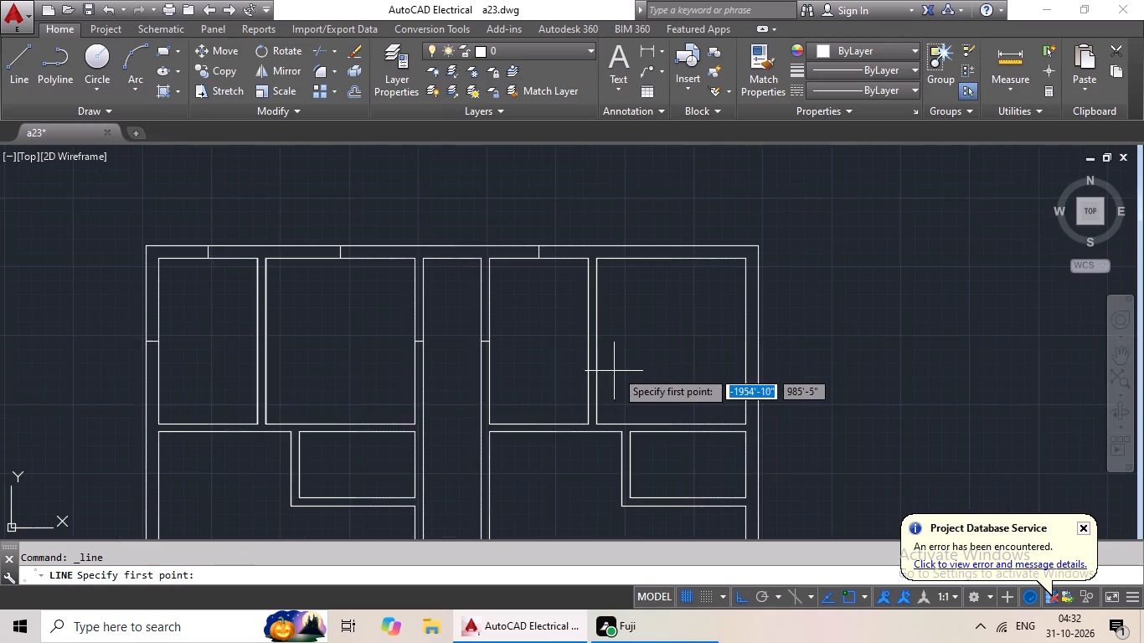
middle_click_drag(616, 366, 539, 368)
scroll(617, 264, "up", 2)
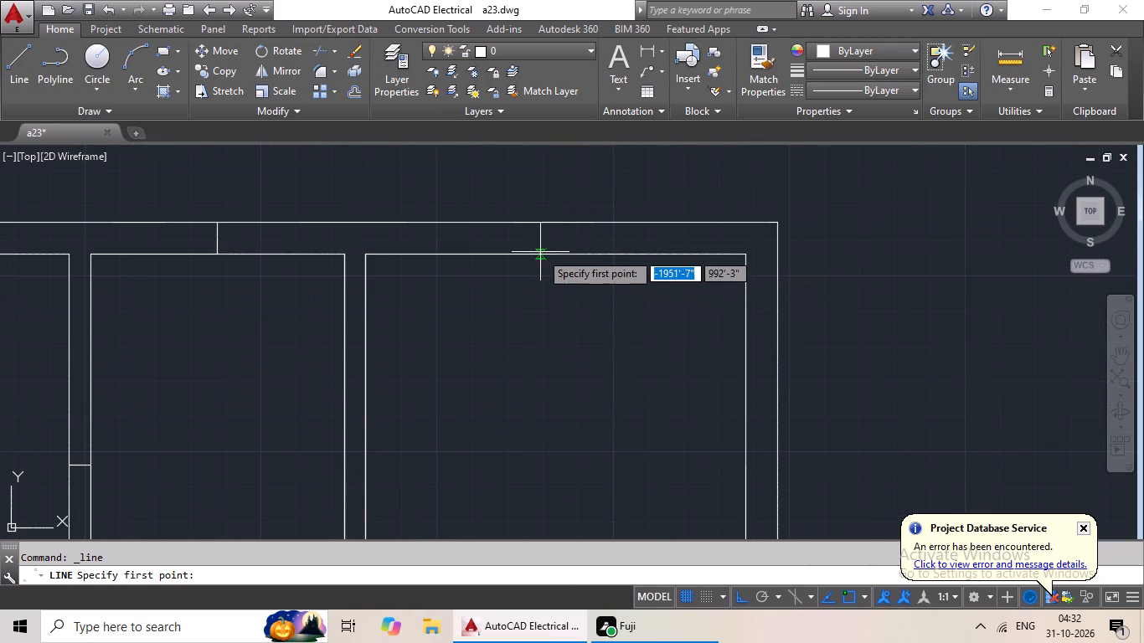
left_click(553, 258)
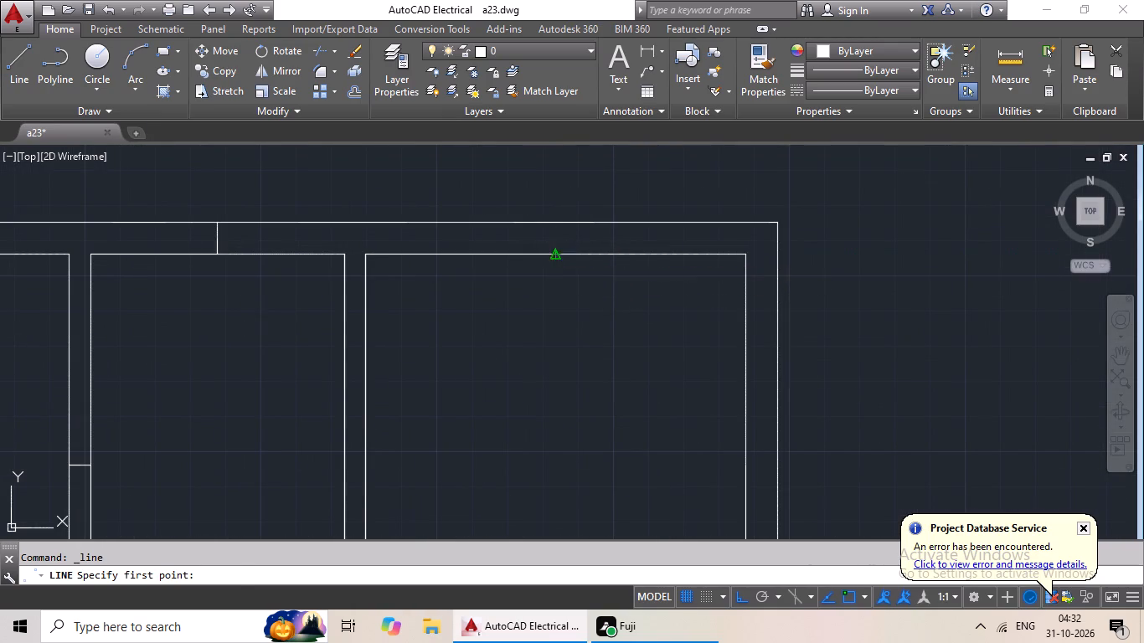
left_click(554, 219)
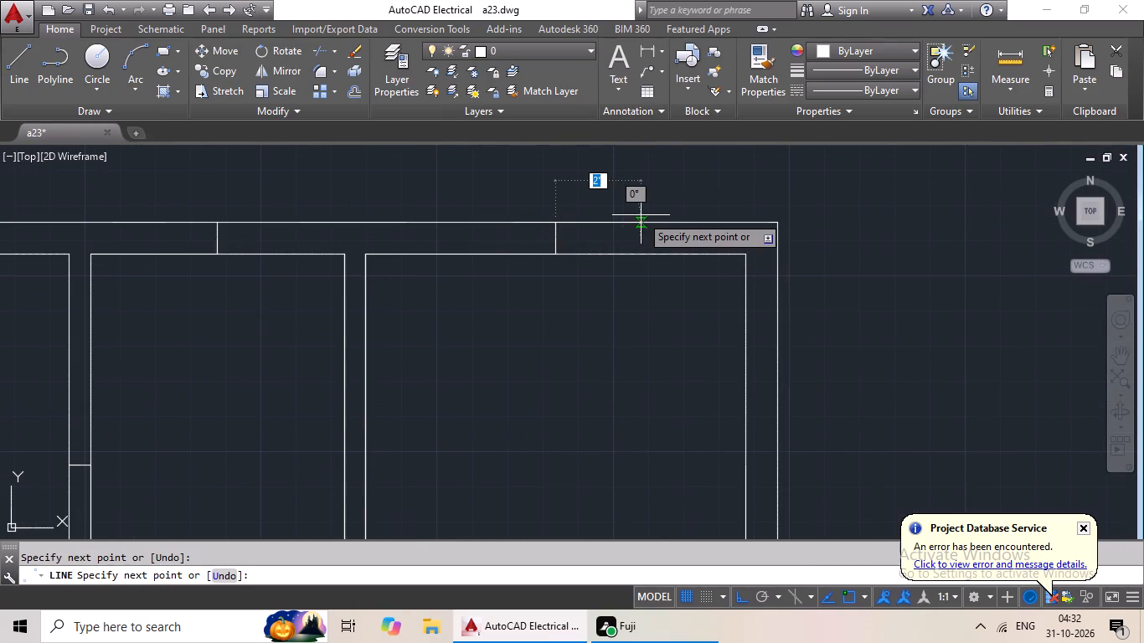
key("Escape")
Draw a 9" line across the right outer wall at the midpoint of the top right apartment's bedroom side.
left_click_drag(17, 58, 24, 65)
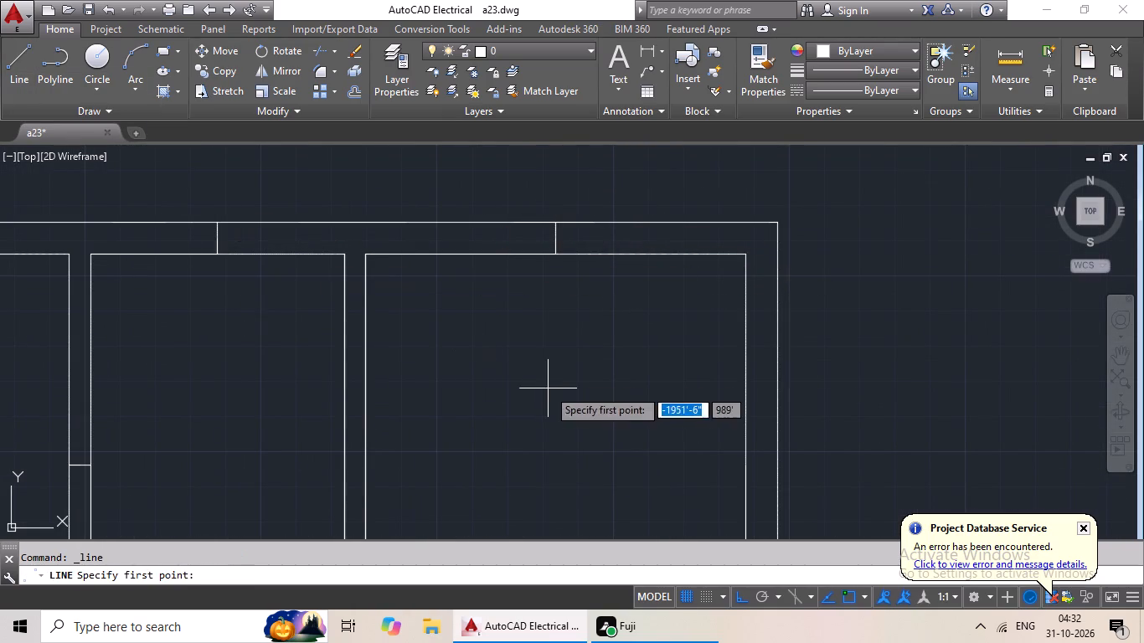
middle_click_drag(549, 388, 532, 323)
scroll(710, 390, "down", 2)
middle_click_drag(709, 391, 696, 358)
scroll(698, 359, "up", 3)
scroll(729, 404, "down", 2)
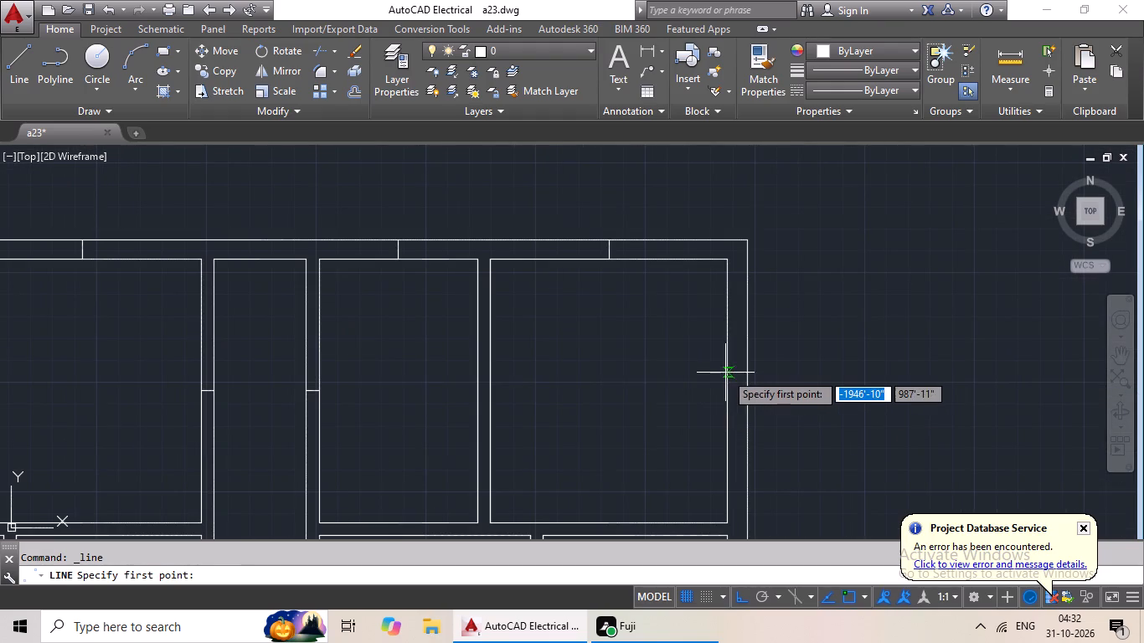
left_click(729, 391)
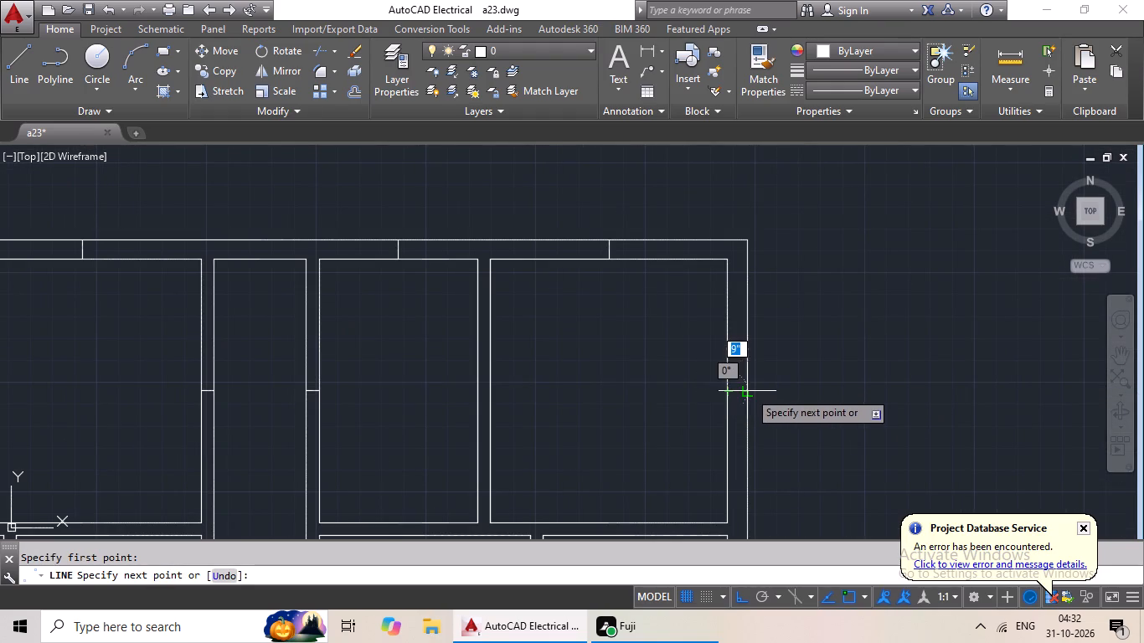
left_click(749, 391)
key("Escape")
Draw a line across the left corridor wall at the midpoint of the top left apartment's toilet side.
scroll(812, 368, "down", 2)
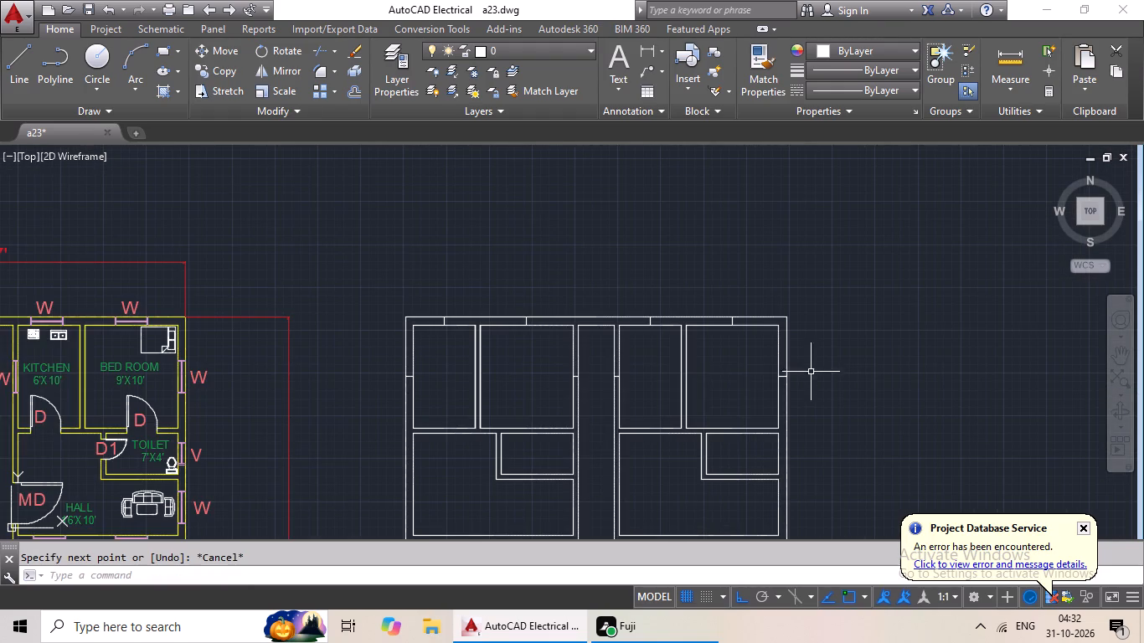
left_click(16, 73)
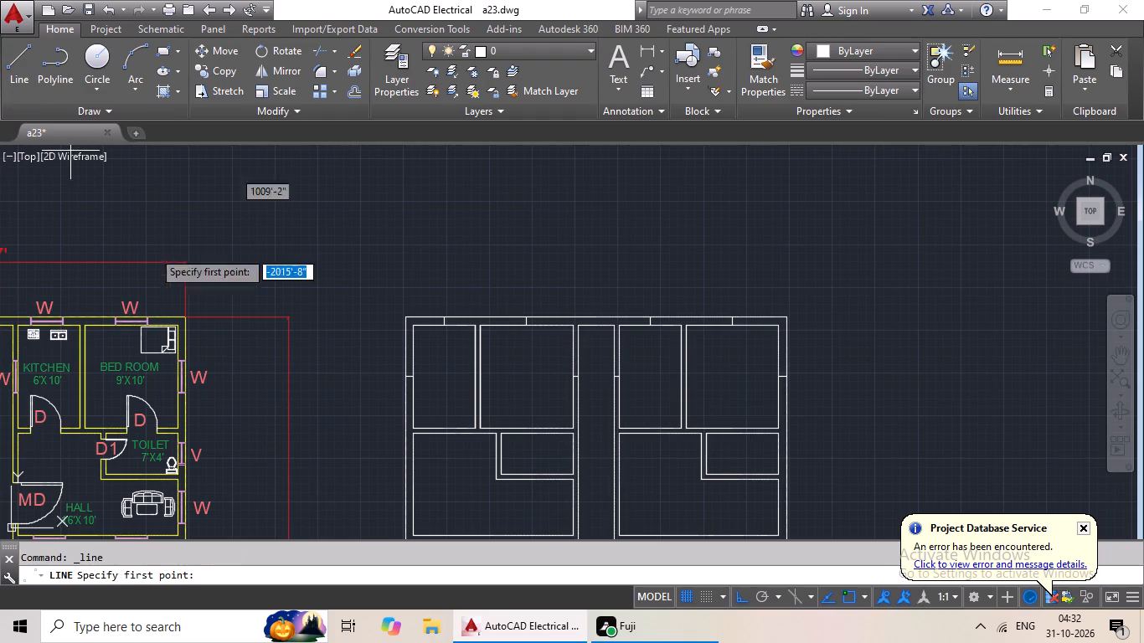
middle_click_drag(531, 421, 523, 359)
scroll(596, 419, "up", 2)
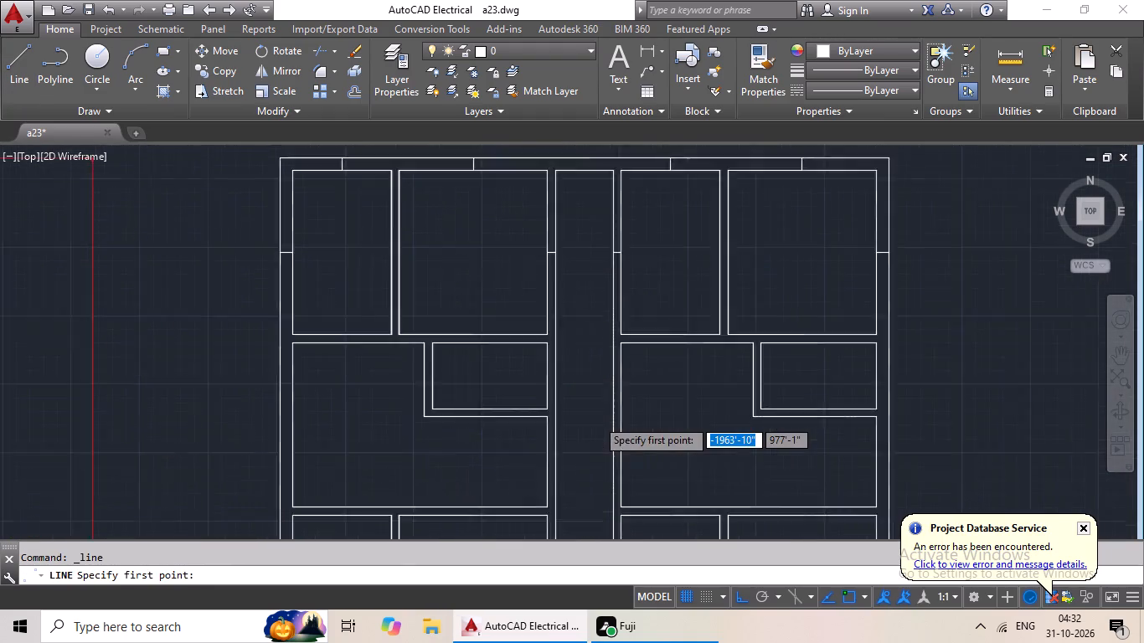
scroll(596, 419, "up", 1)
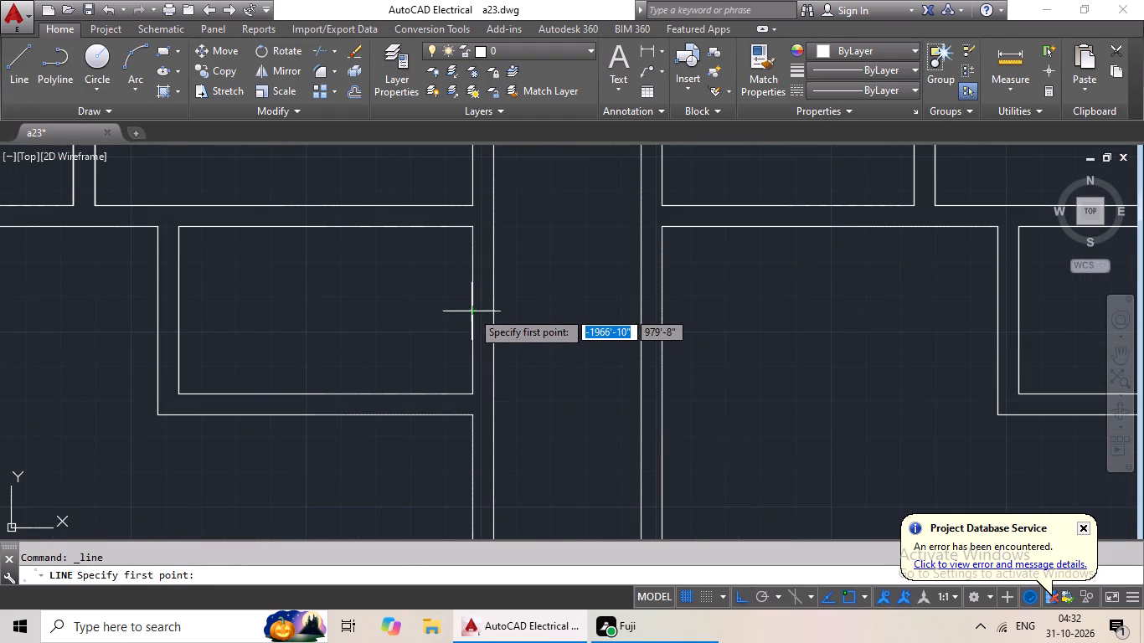
left_click(471, 310)
left_click(492, 308)
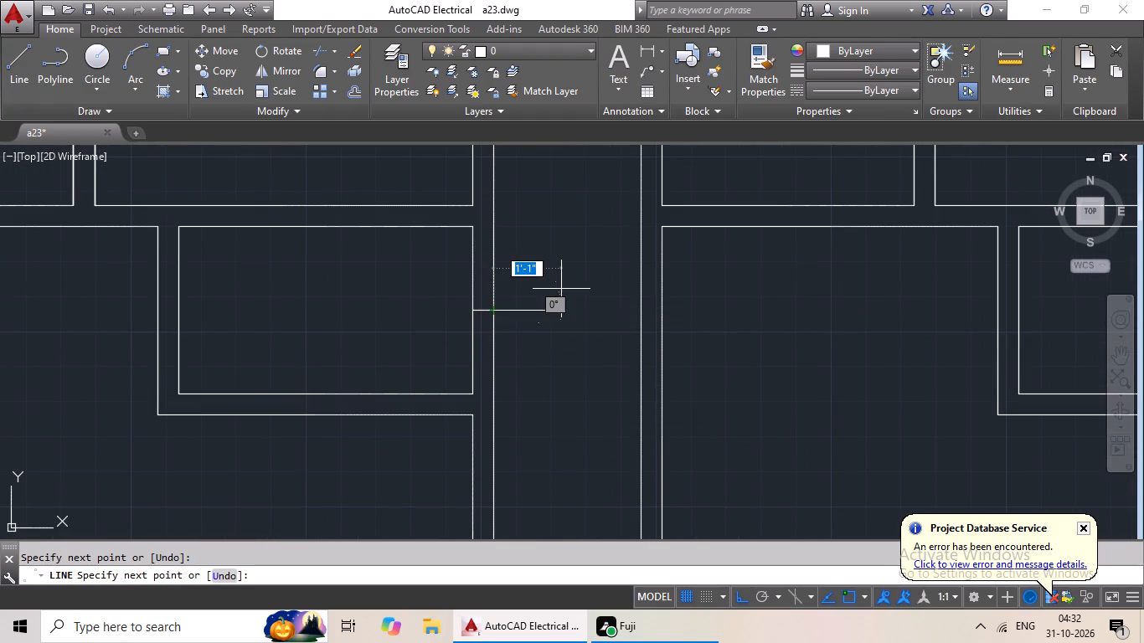
key("Escape")
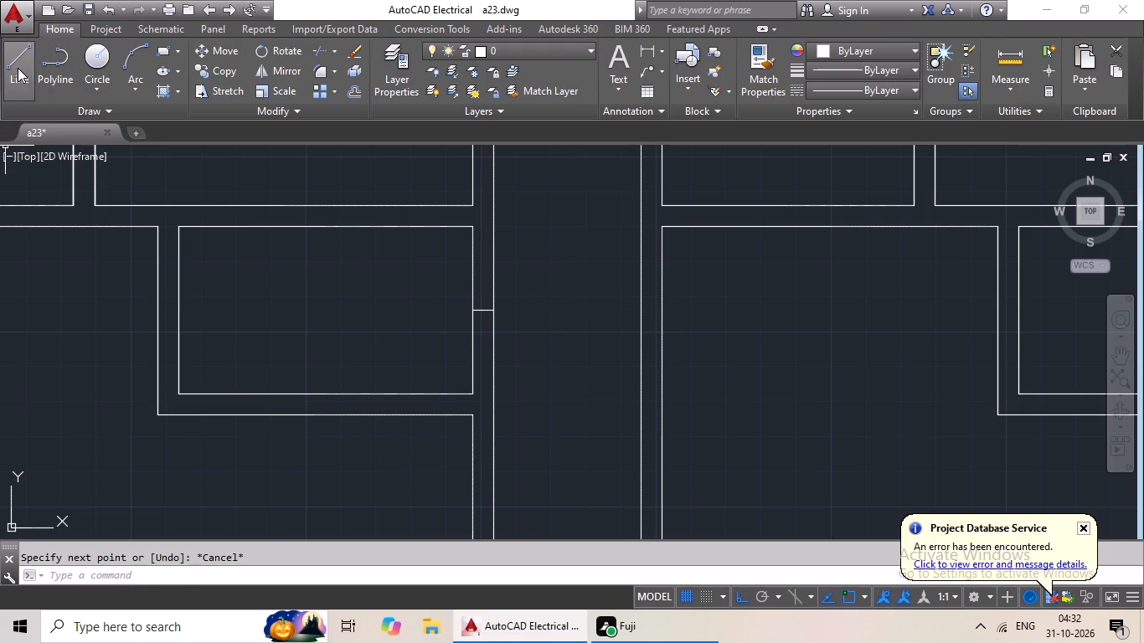
Draw a line across the right outer wall at the midpoint of the top right apartment's toilet side.
left_click_drag(18, 68, 27, 72)
scroll(349, 220, "down", 3)
middle_click_drag(477, 269, 369, 291)
scroll(483, 266, "up", 2)
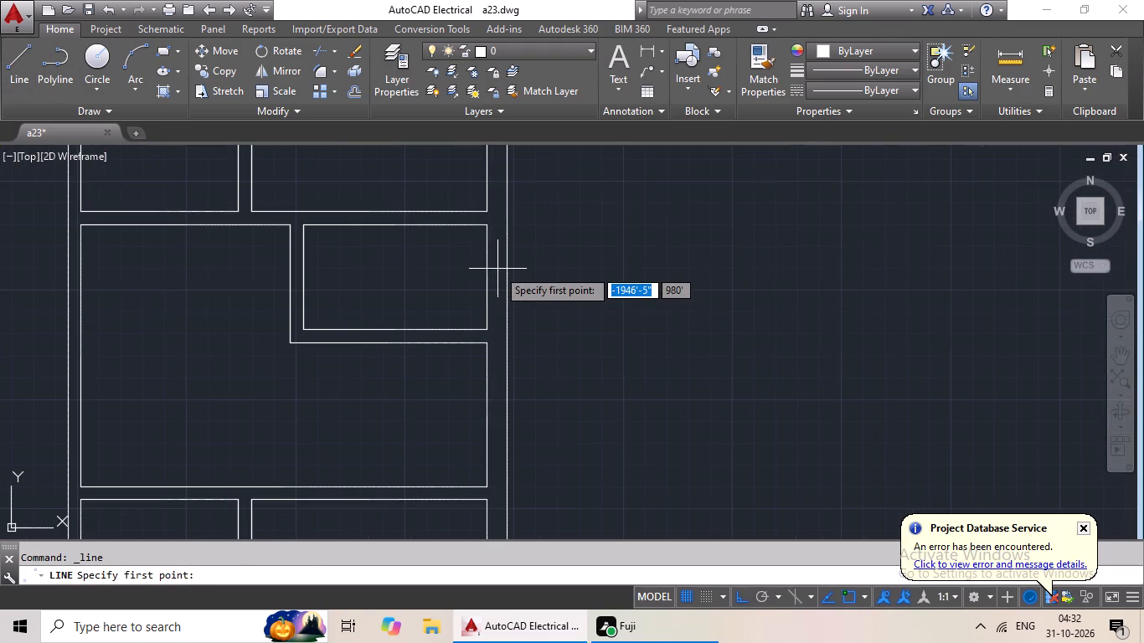
left_click(484, 275)
left_click(508, 275)
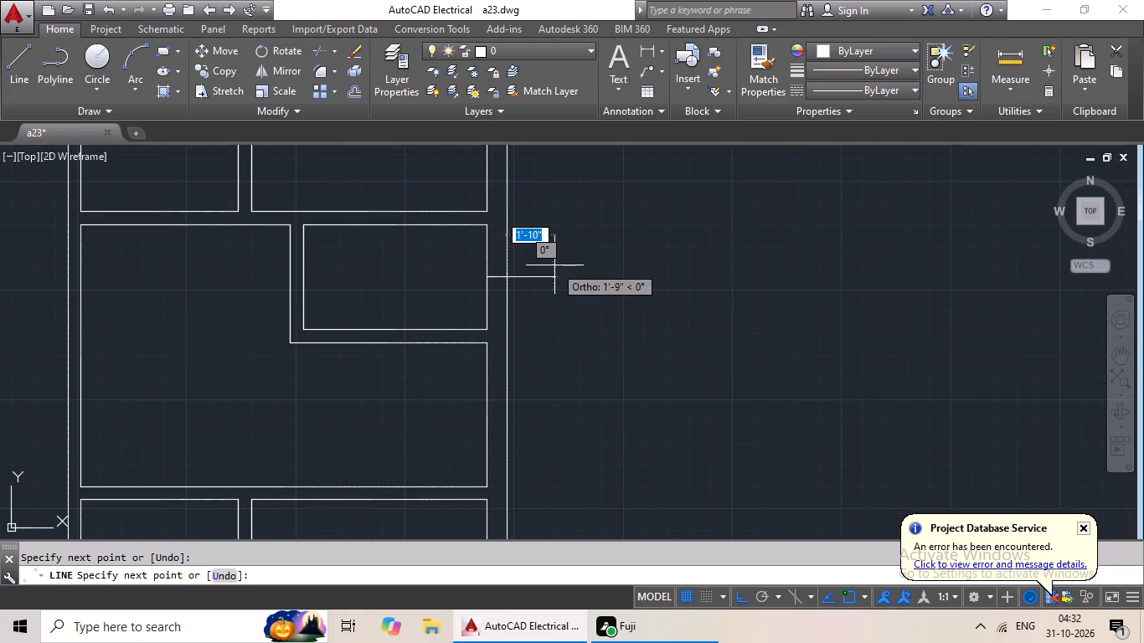
key("Escape")
Draw a line across the right outer wall at the midpoint of the top right apartment's hall side.
left_click(24, 70)
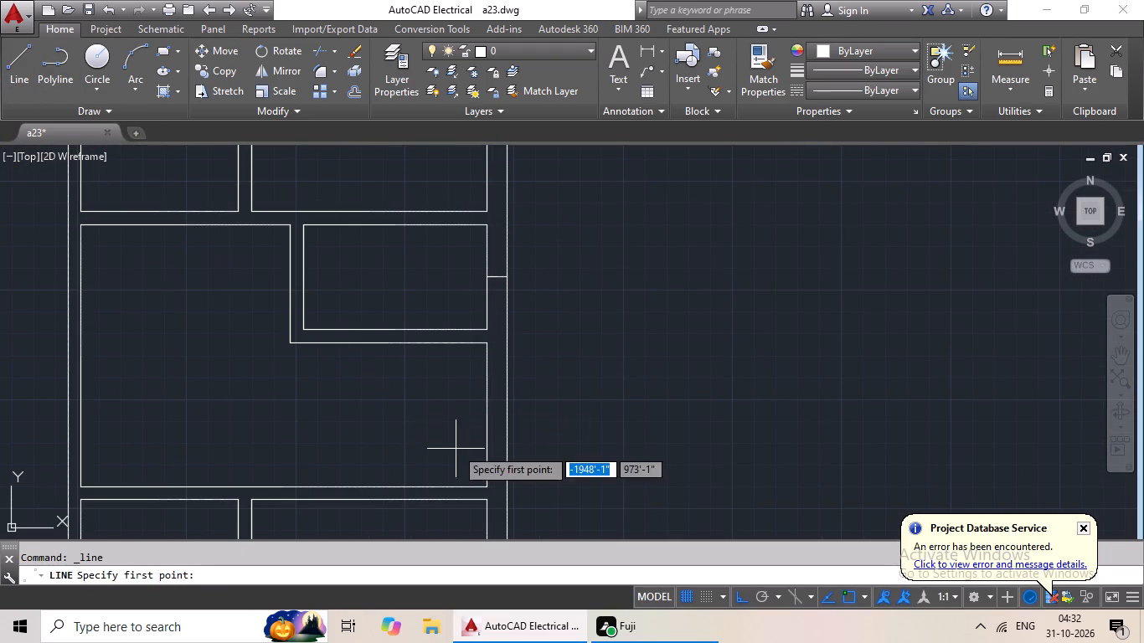
left_click(485, 415)
left_click_drag(503, 419, 518, 418)
key("Escape")
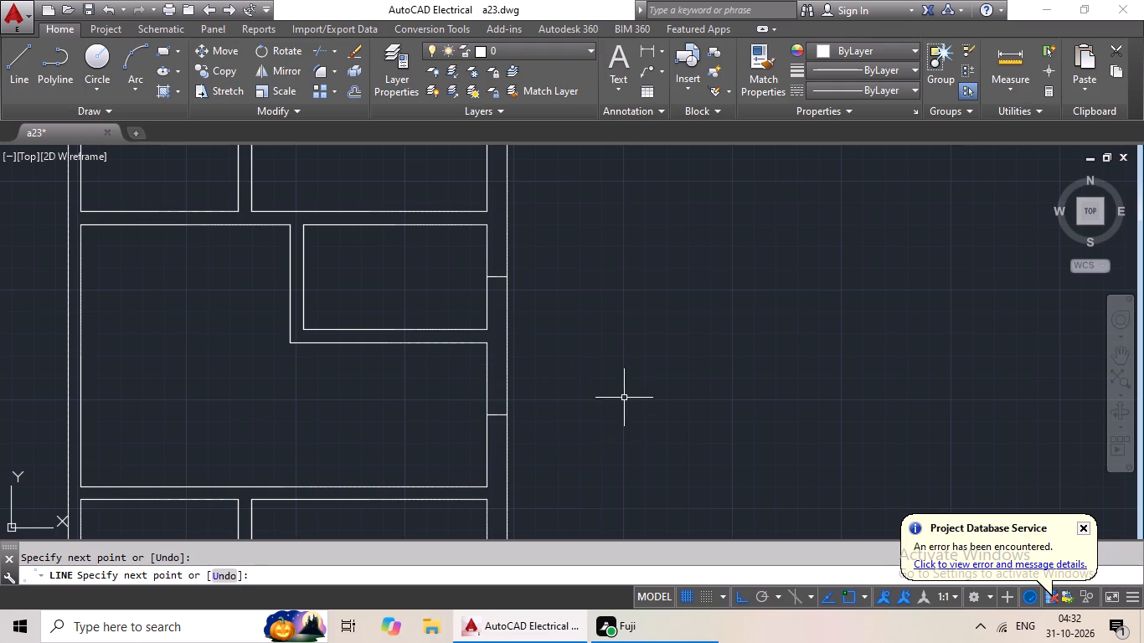
Draw a line across the left corridor wall at the midpoint of the top left apartment's hall side.
left_click_drag(20, 69, 24, 78)
scroll(142, 332, "down", 2)
middle_click_drag(142, 332, 317, 325)
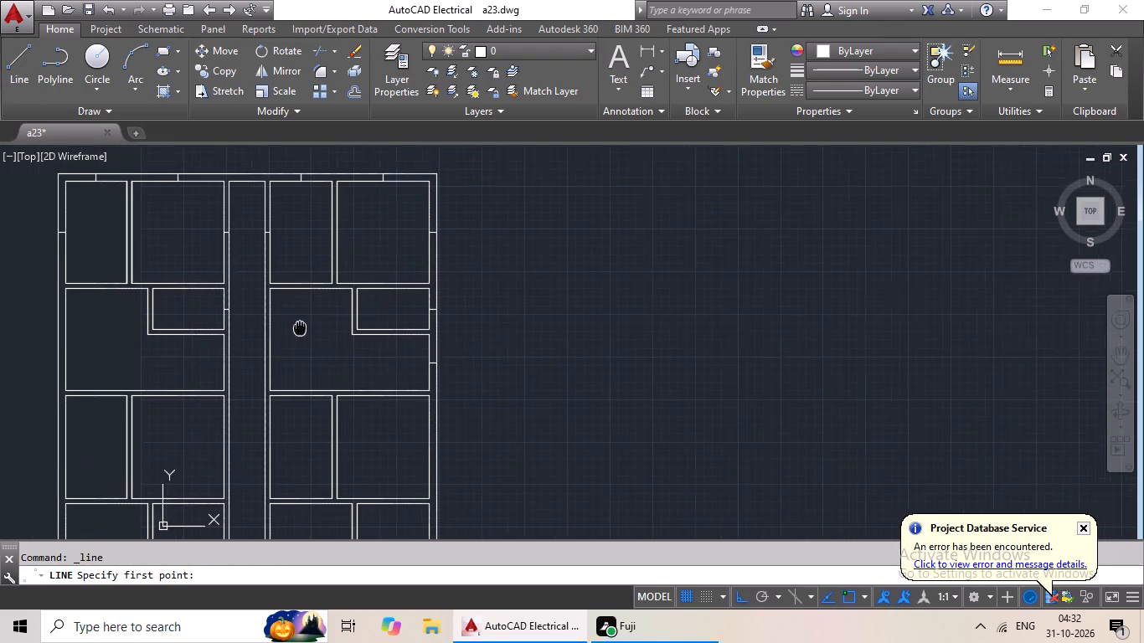
middle_click_drag(317, 325, 325, 325)
scroll(242, 352, "up", 3)
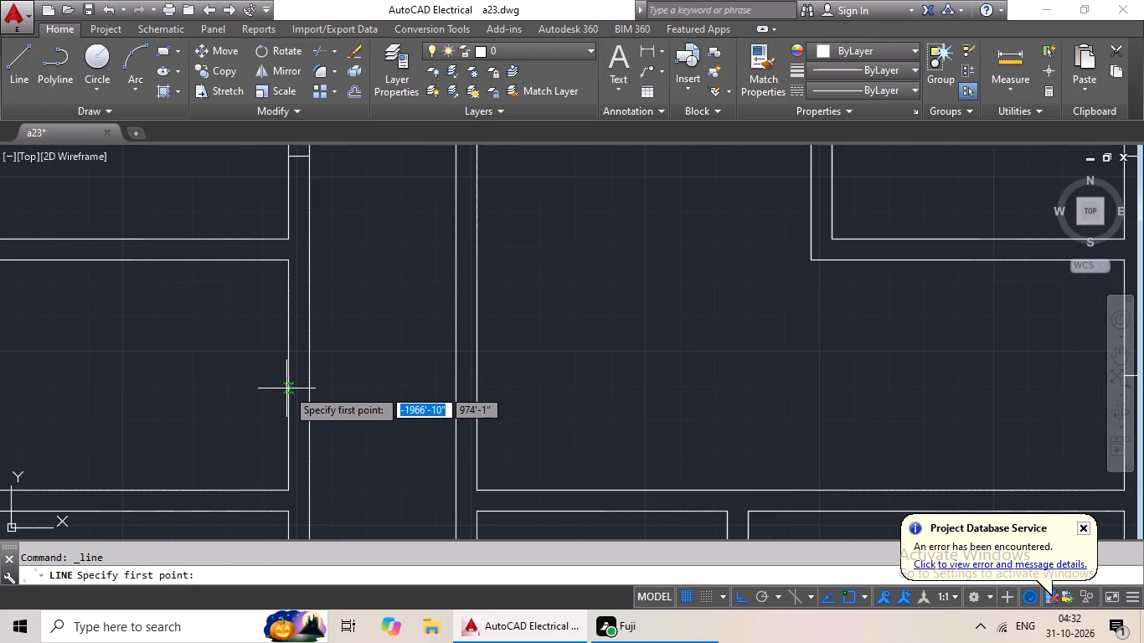
left_click(288, 373)
left_click_drag(309, 373, 324, 370)
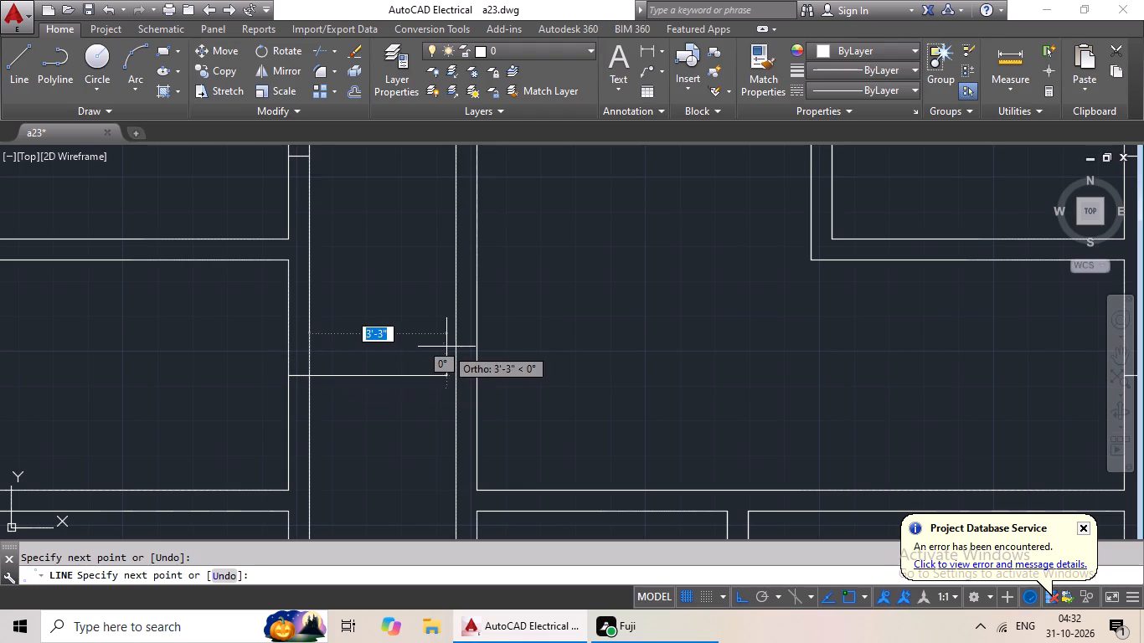
key("Escape")
Draw a line across the wall between the top right hall and the second-row right bedroom, at the bedroom's midpoint.
scroll(447, 343, "down", 3)
middle_click_drag(443, 342, 454, 226)
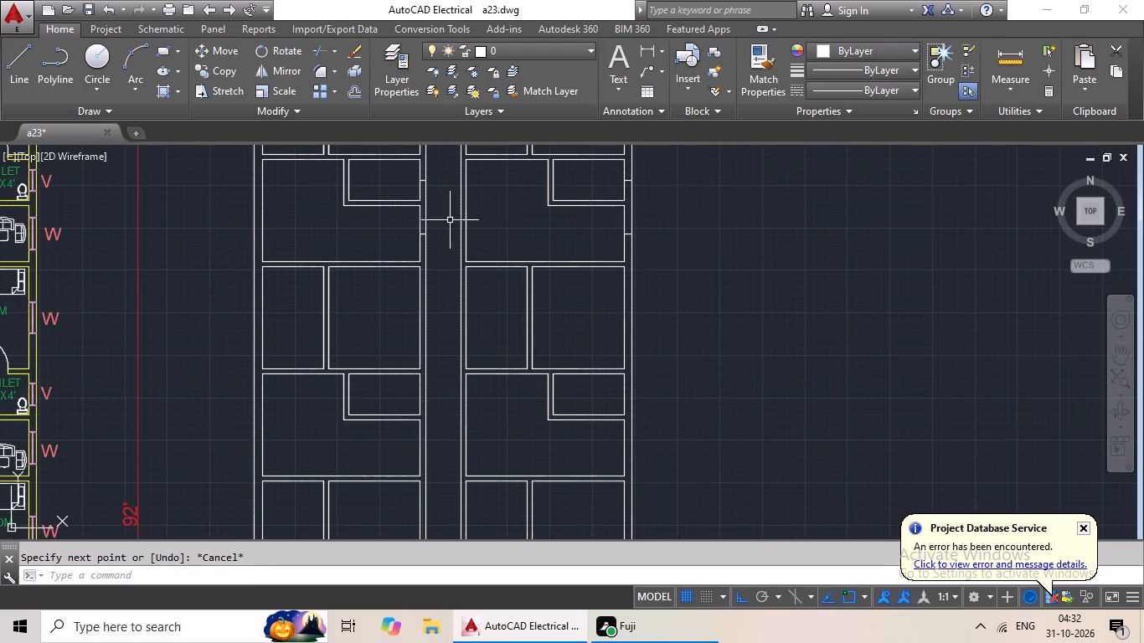
left_click(22, 78)
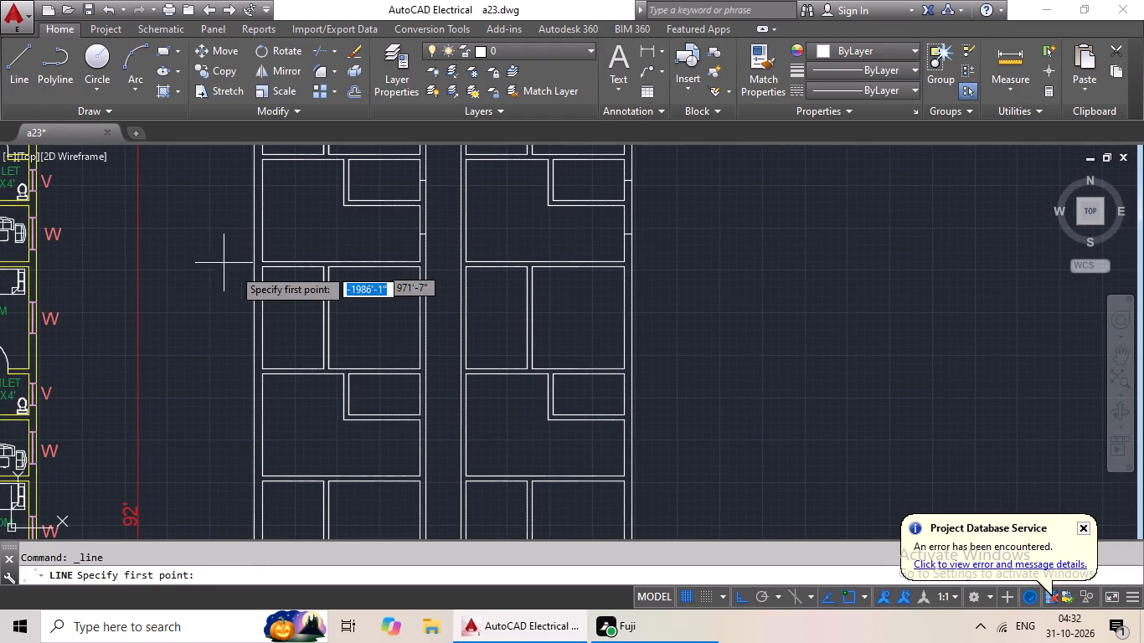
middle_click_drag(599, 336, 518, 354)
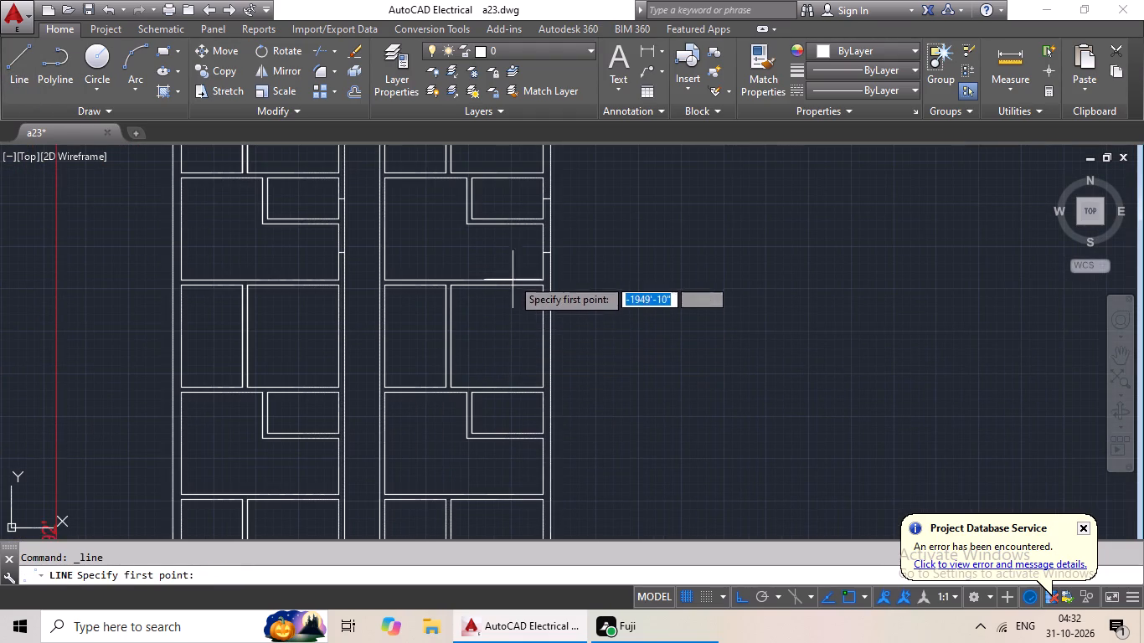
scroll(493, 289, "up", 3)
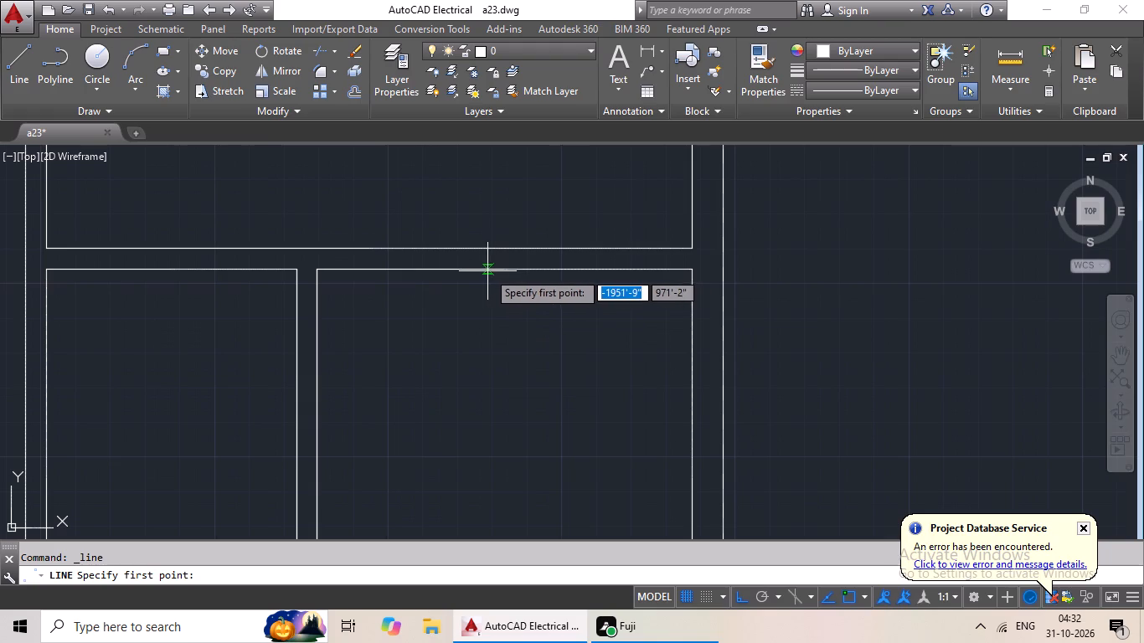
left_click(510, 270)
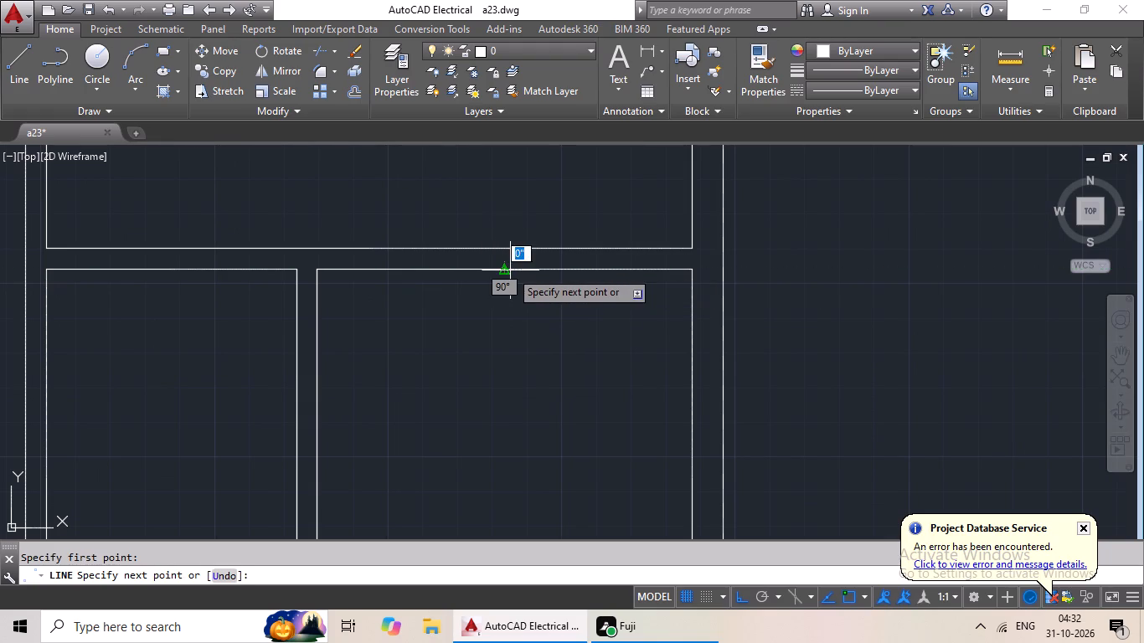
left_click(507, 249)
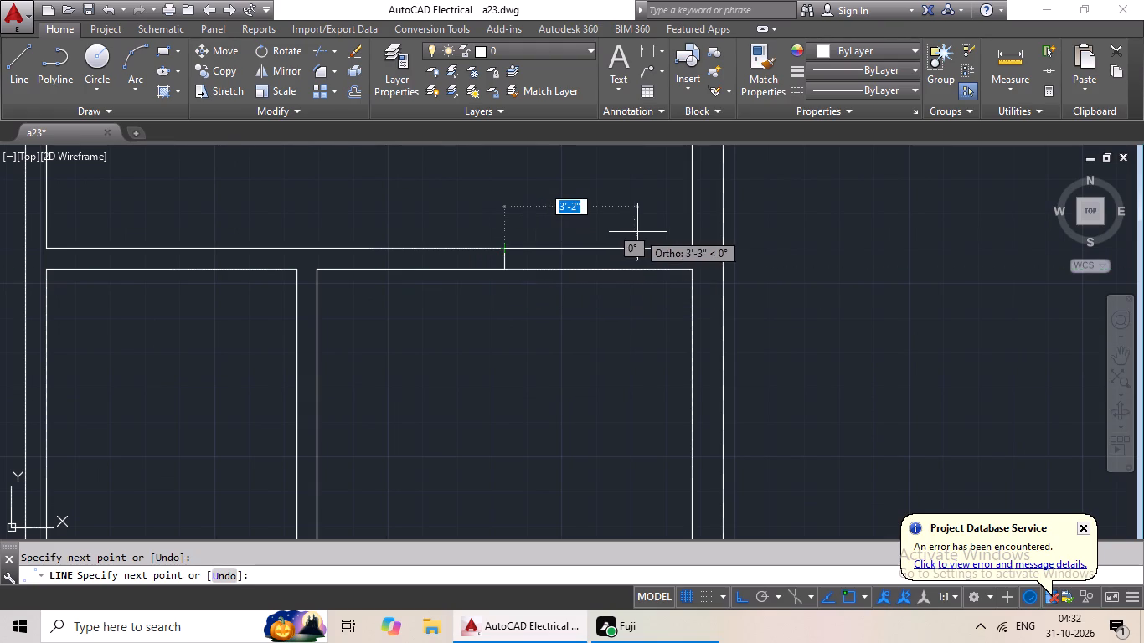
key("Escape")
Draw a line across the right outer wall at the midpoint of the second-row right apartment's bedroom side.
left_click(8, 46)
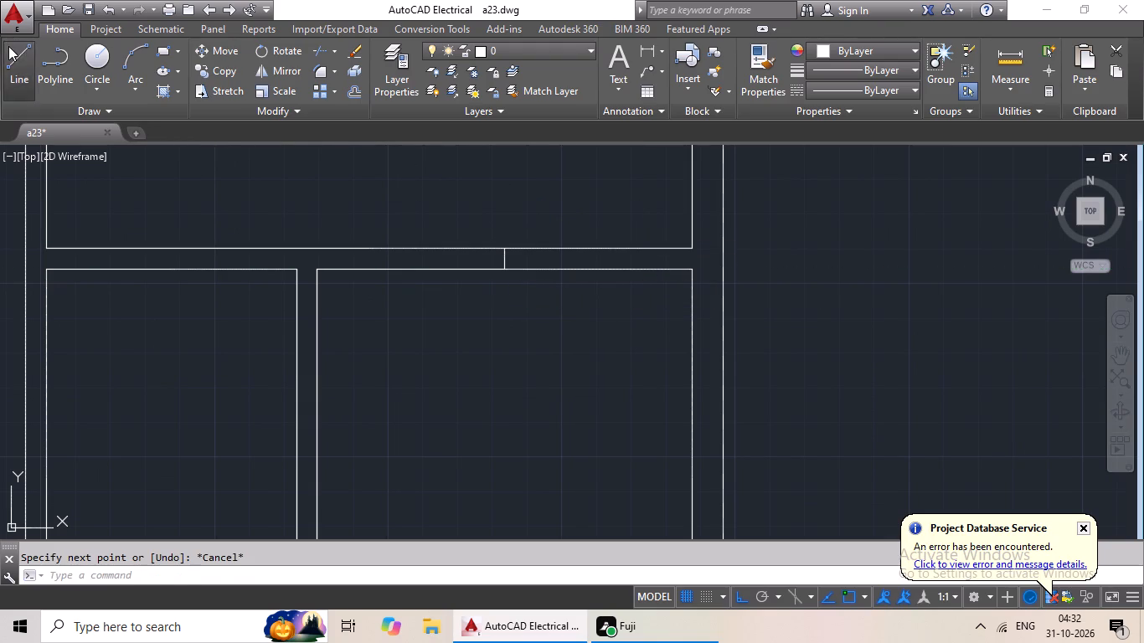
scroll(564, 391, "down", 1)
middle_click_drag(543, 325, 514, 216)
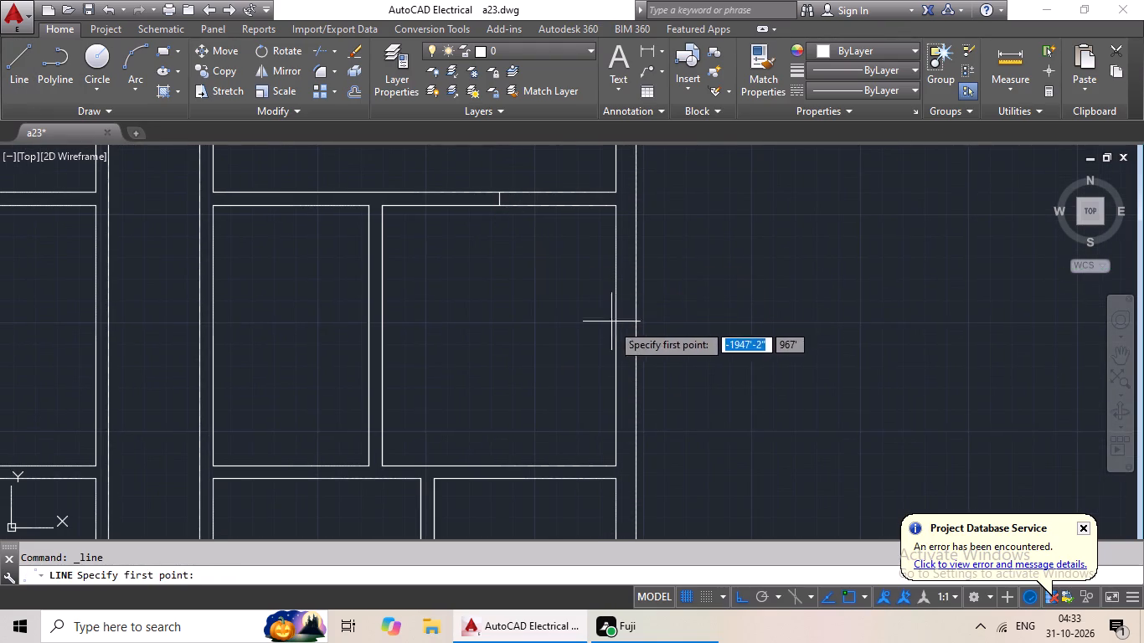
left_click(614, 334)
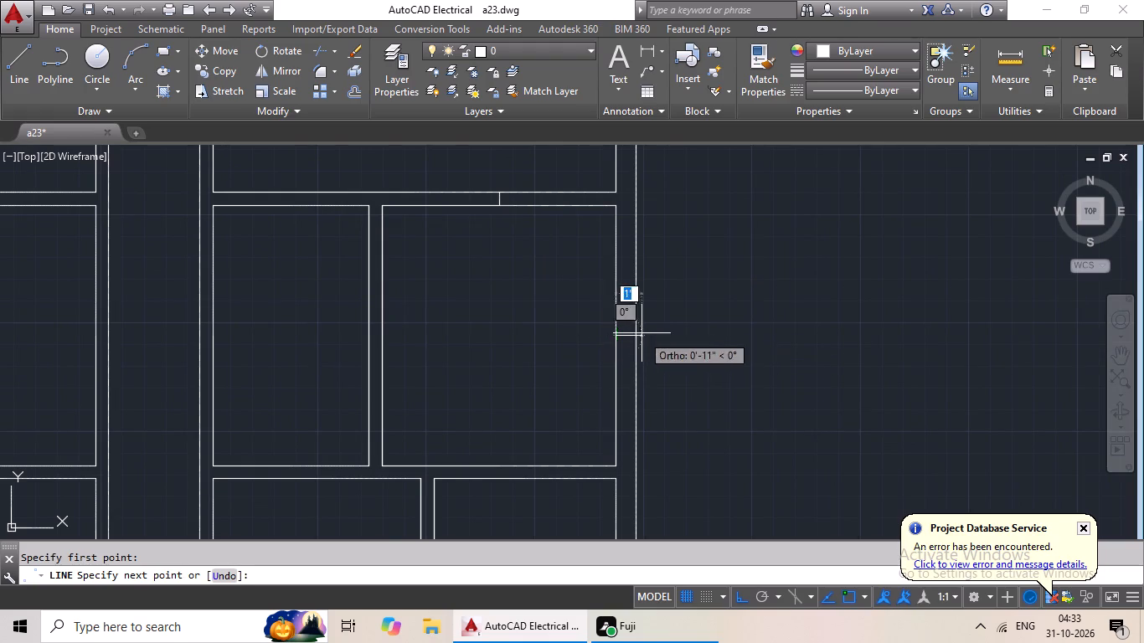
scroll(644, 332, "up", 3)
left_click(602, 340)
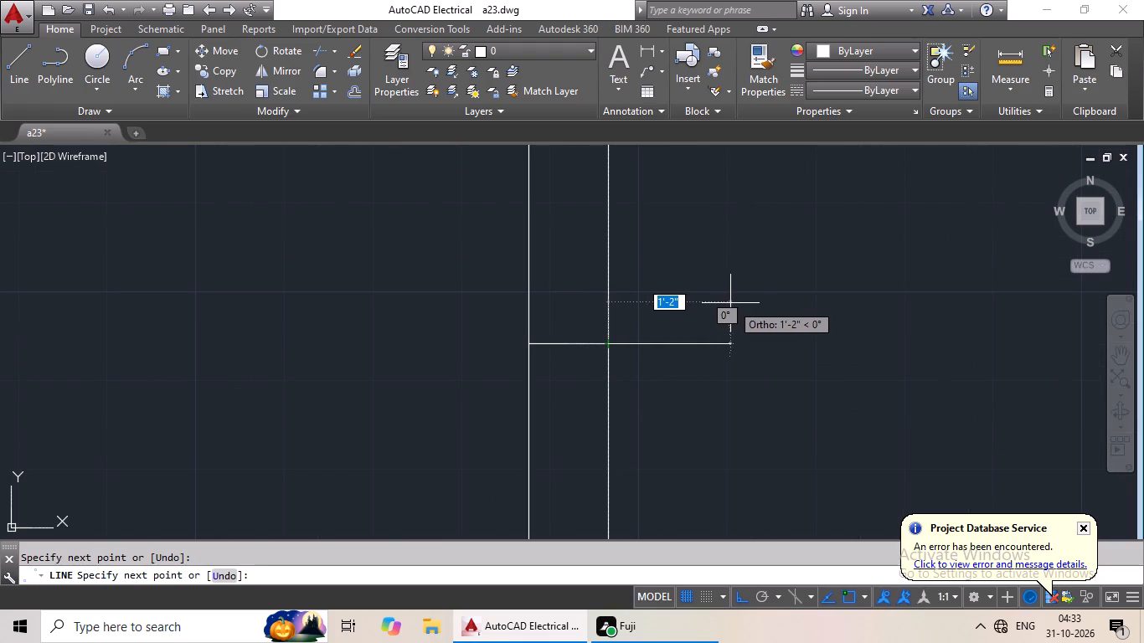
key("Escape")
Draw a line across the wall between the top right hall and the second-row right kitchen, at the kitchen's midpoint.
left_click(7, 64)
scroll(348, 297, "down", 2)
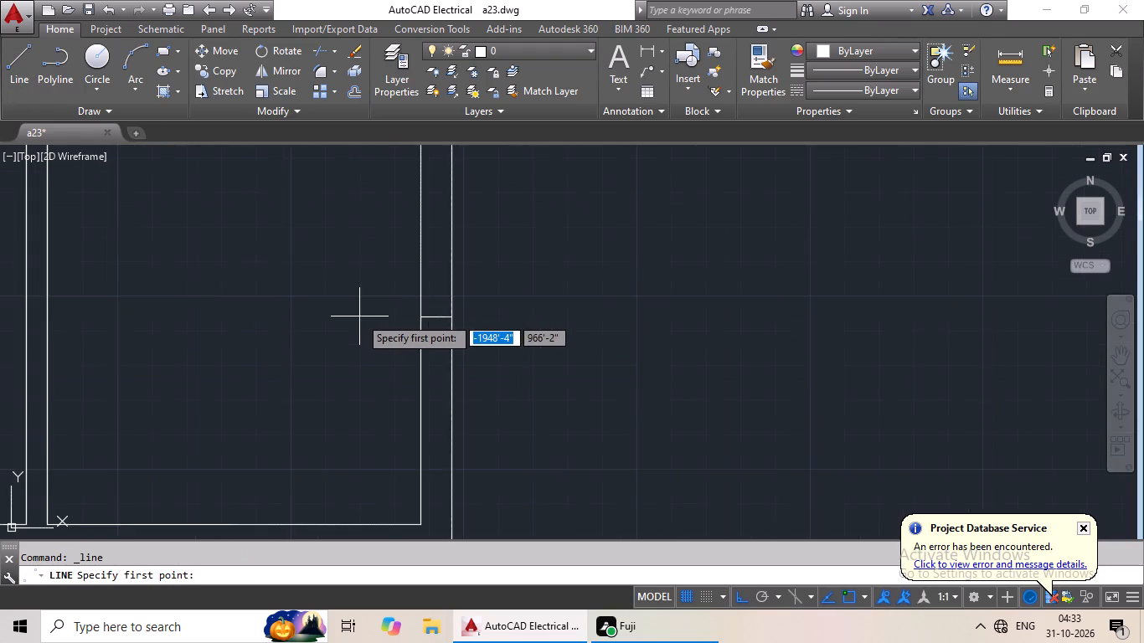
scroll(358, 316, "down", 2)
middle_click_drag(306, 300, 575, 295)
scroll(446, 226, "up", 1)
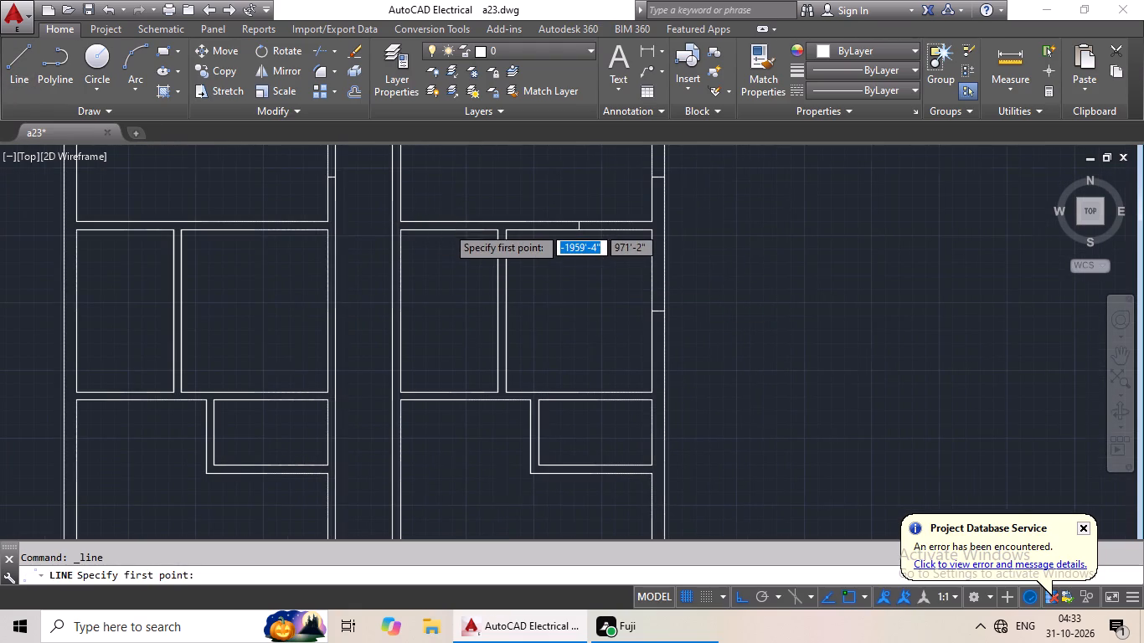
left_click(451, 230)
scroll(454, 215, "up", 2)
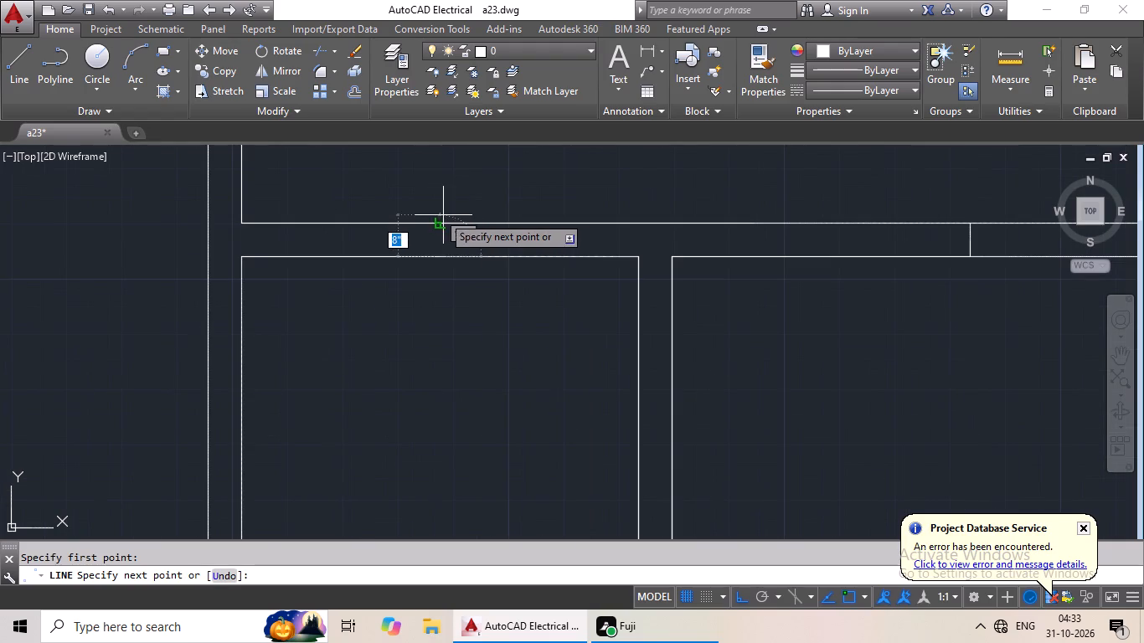
left_click(440, 216)
key("Escape")
scroll(576, 200, "down", 3)
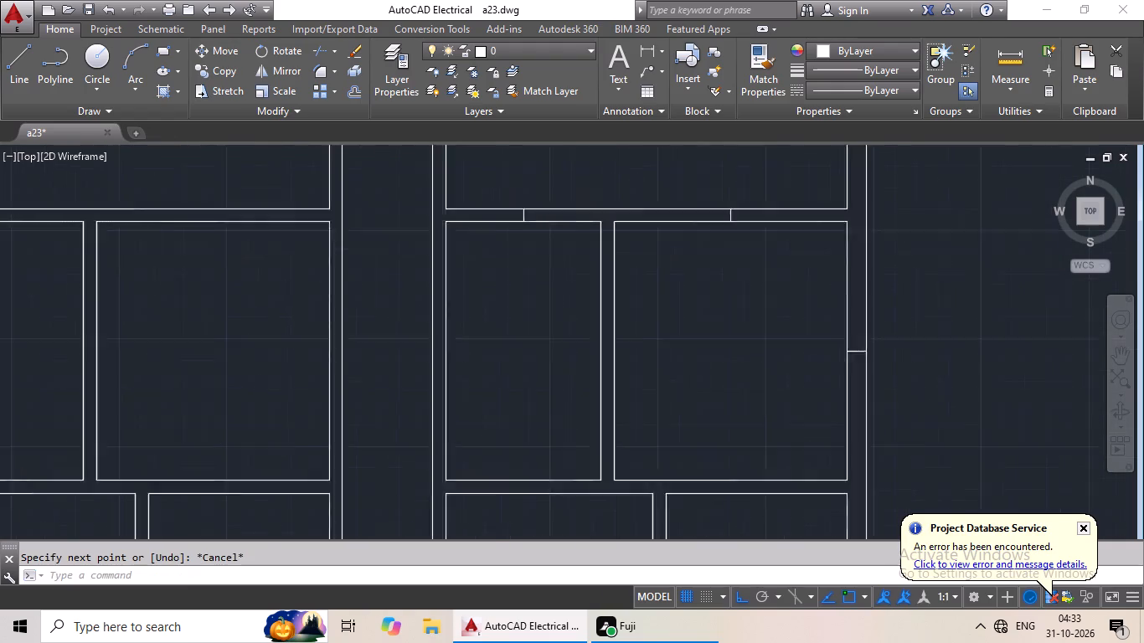
Draw a line across the right corridor wall at the midpoint of the second-row right apartment's kitchen side.
left_click(23, 82)
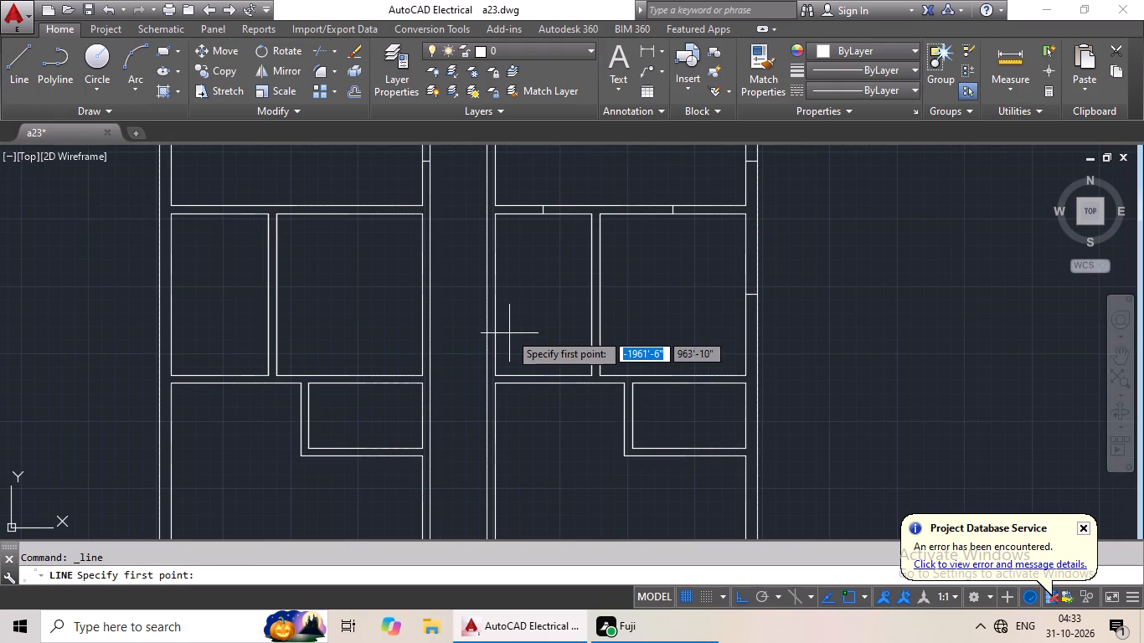
scroll(509, 332, "down", 1)
scroll(502, 314, "up", 2)
left_click_drag(491, 301, 470, 306)
scroll(471, 305, "up", 3)
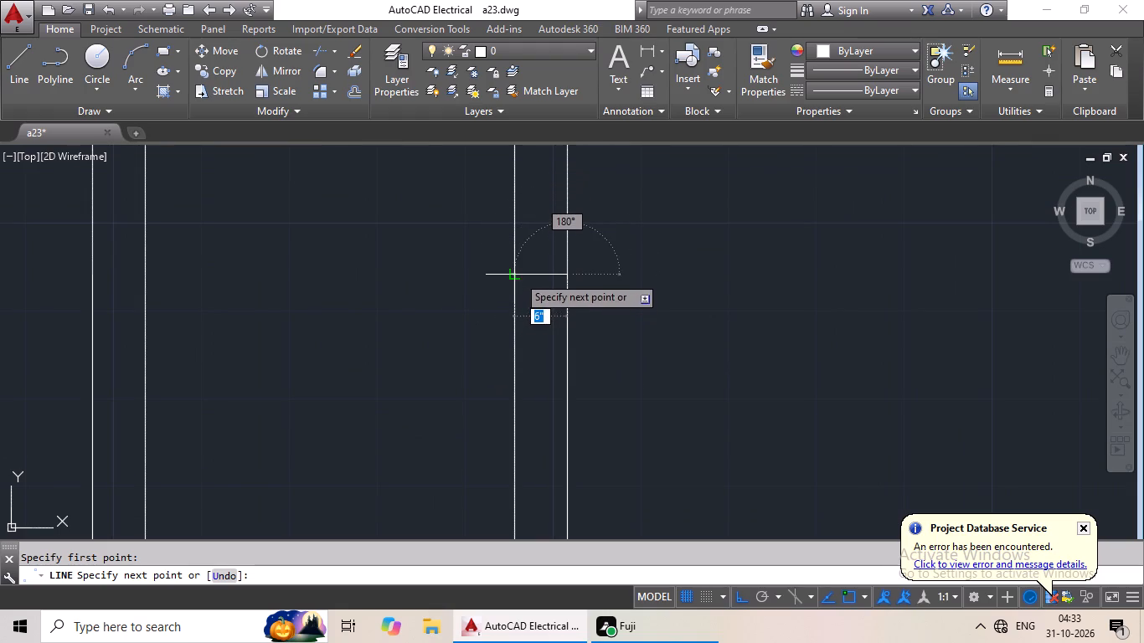
left_click(517, 275)
key("Escape")
scroll(691, 269, "down", 3)
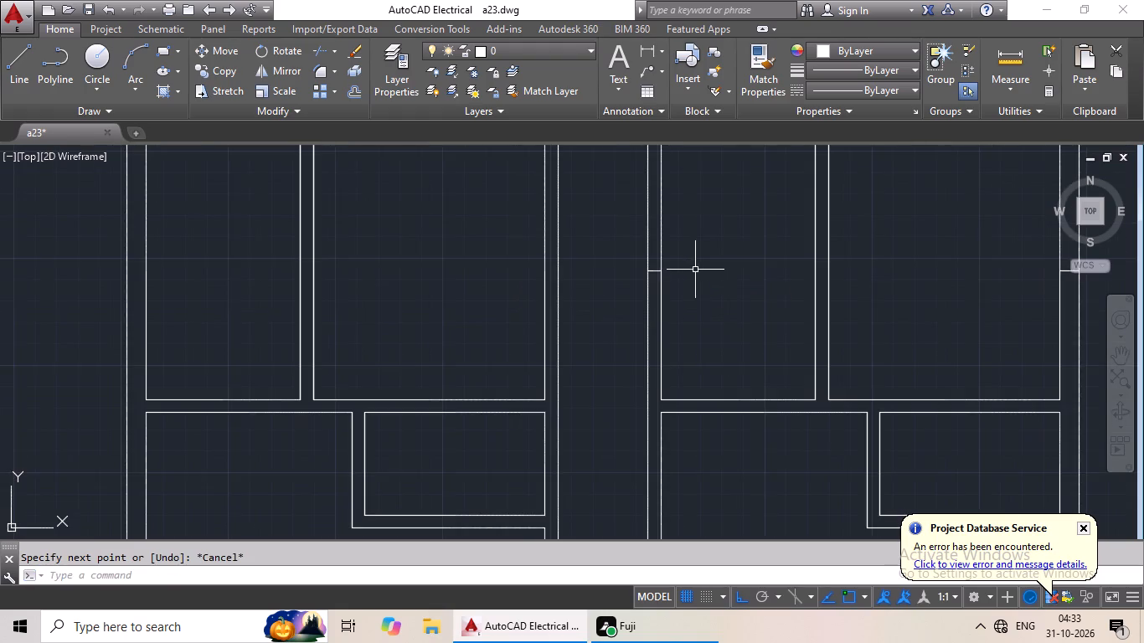
Draw a line across the wall between the top left hall and the second-row left bedroom, at the bedroom's midpoint.
middle_click_drag(702, 270, 638, 300)
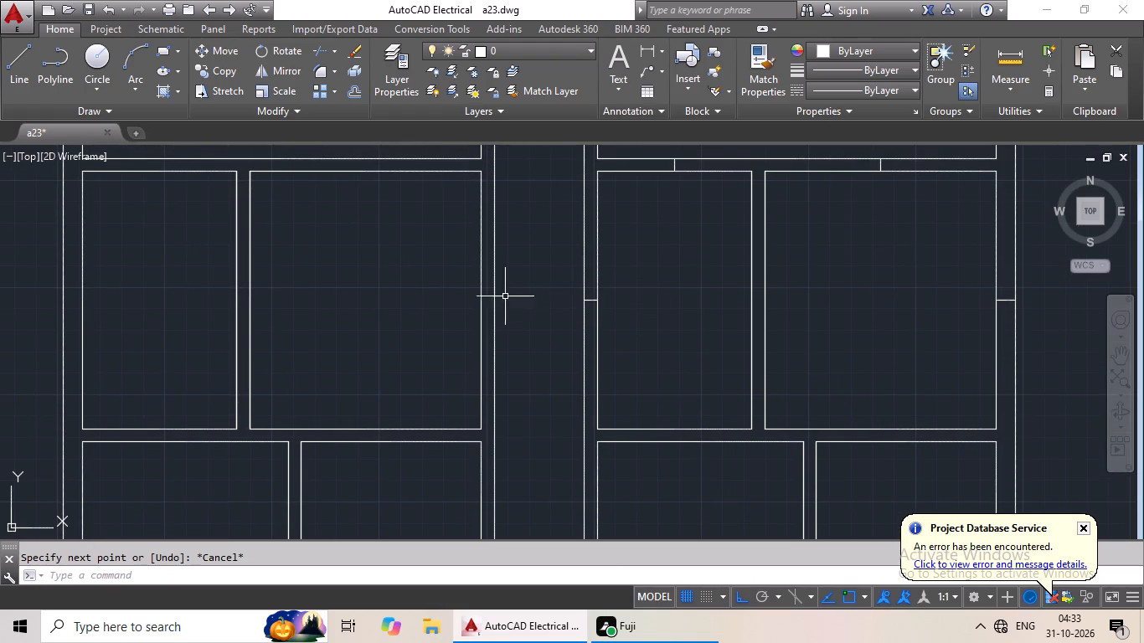
left_click(22, 67)
scroll(435, 348, "down", 2)
middle_click_drag(429, 332, 399, 374)
scroll(367, 311, "up", 3)
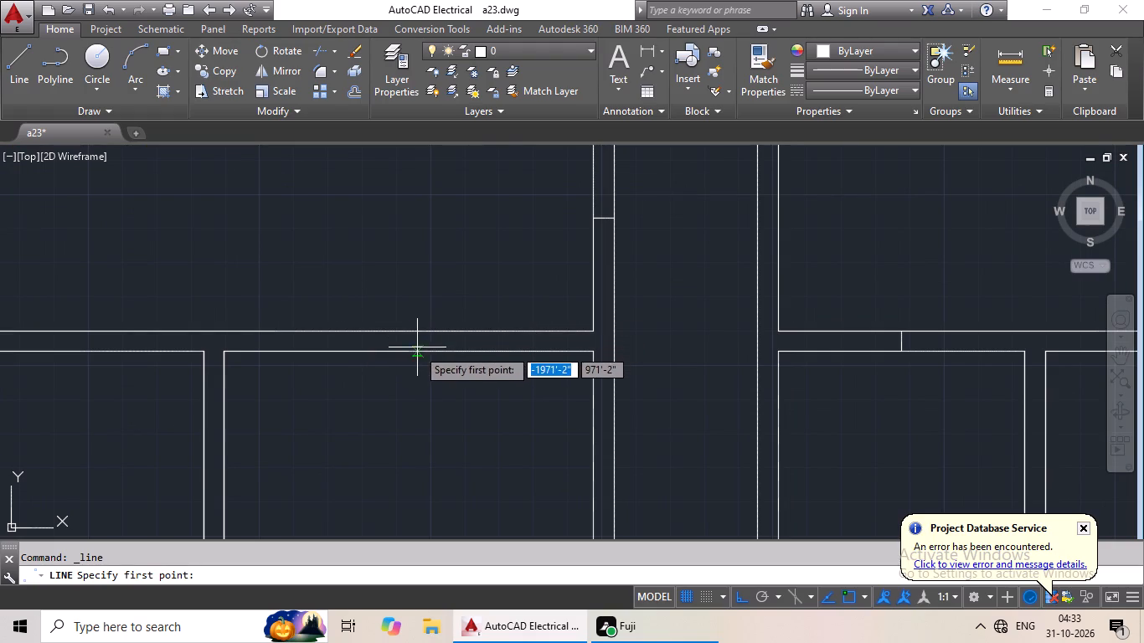
left_click(407, 352)
left_click(406, 327)
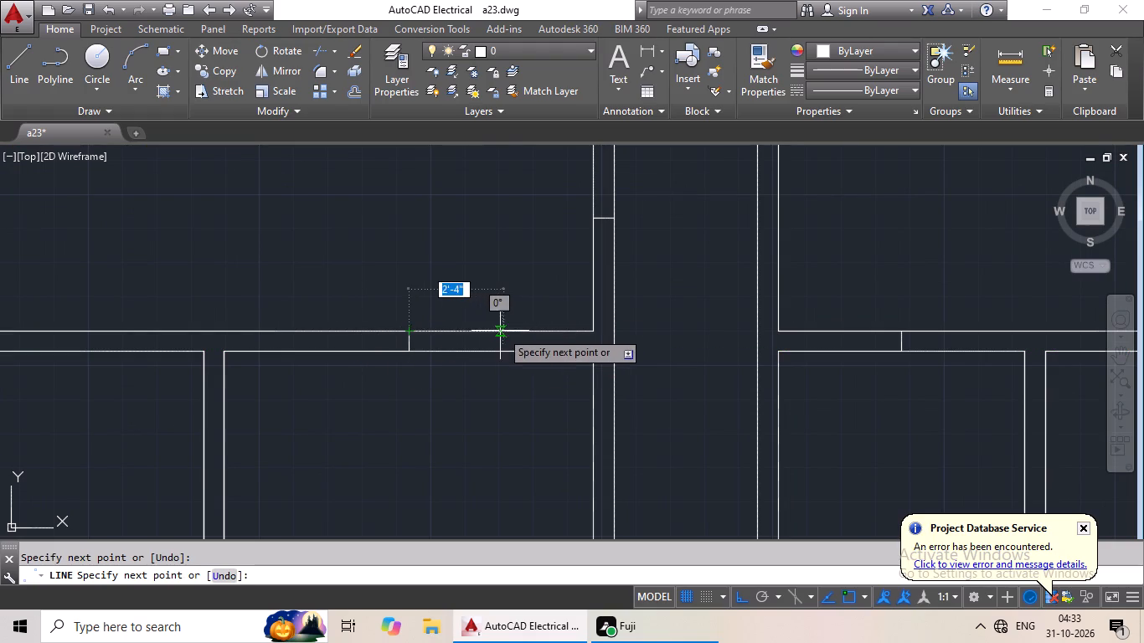
key("Escape")
scroll(506, 330, "down", 3)
Draw a line across the left corridor wall at the midpoint of the second-row left apartment's bedroom side.
middle_click_drag(513, 362, 523, 319)
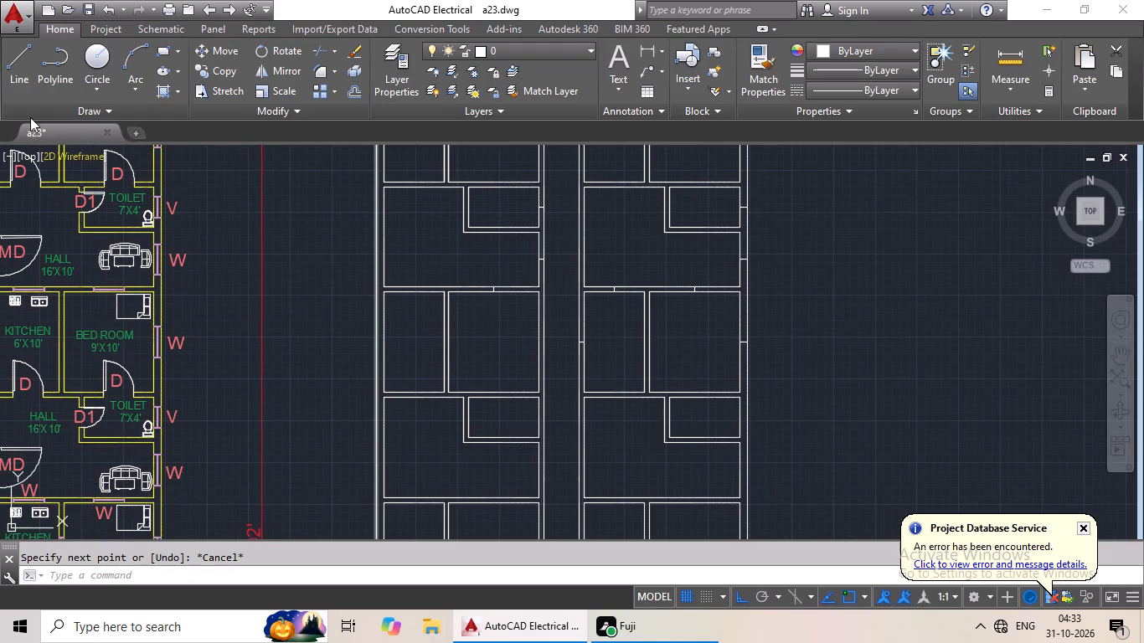
left_click(20, 69)
scroll(530, 361, "up", 2)
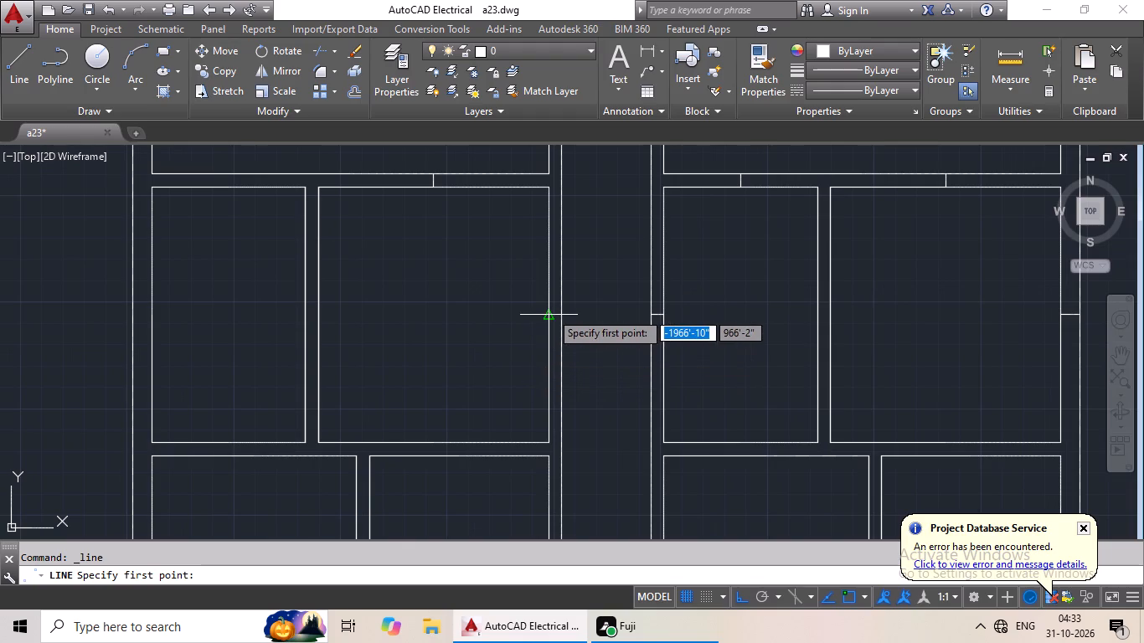
left_click(550, 311)
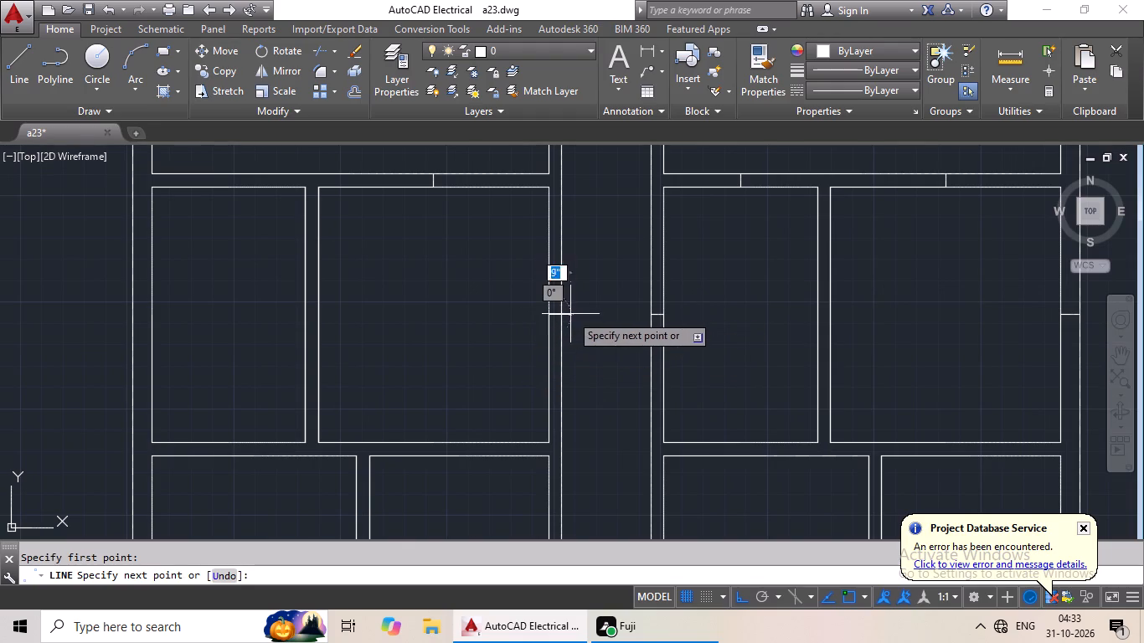
scroll(571, 314, "up", 3)
left_click(545, 317)
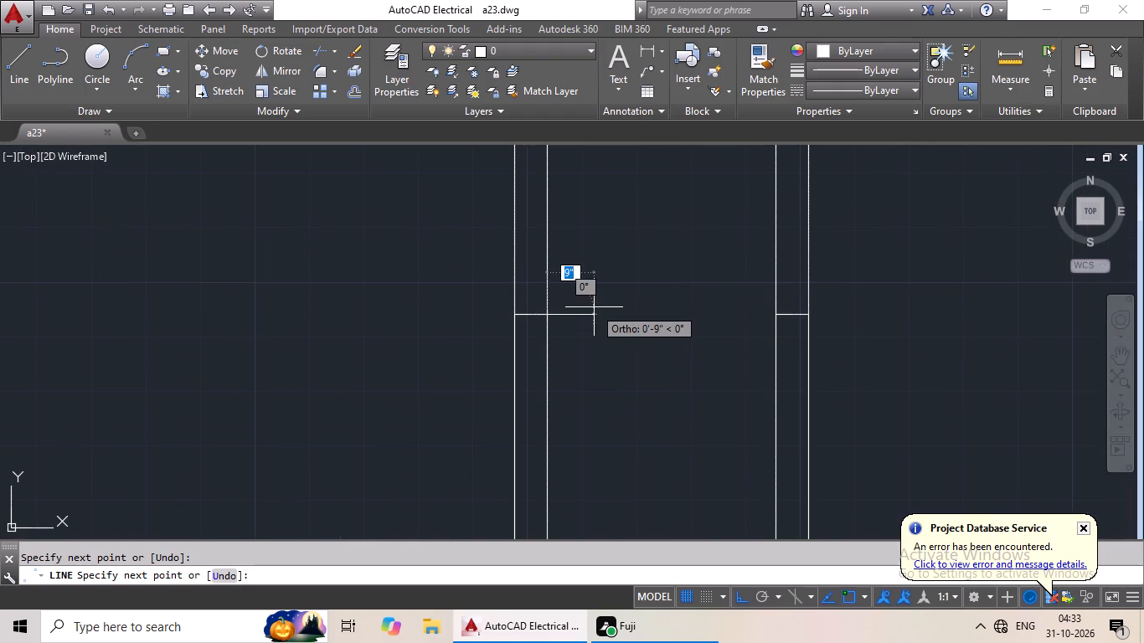
key("Escape")
scroll(599, 313, "down", 3)
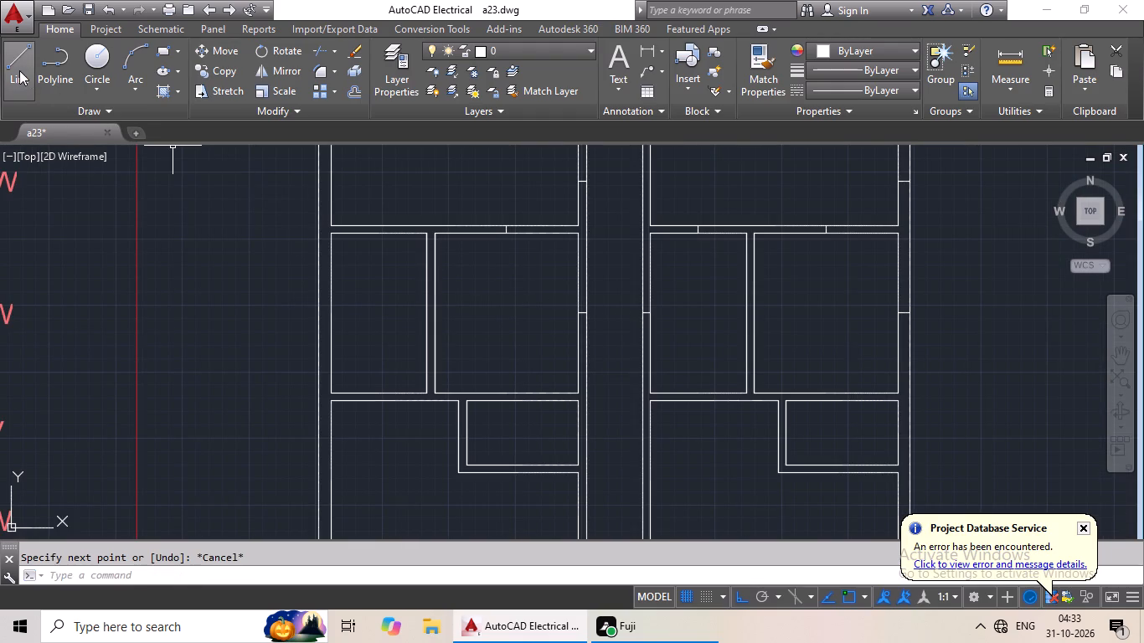
Draw a line across the wall between the top left hall and the second-row left kitchen, at the kitchen's midpoint.
left_click_drag(19, 70, 27, 76)
scroll(379, 225, "up", 3)
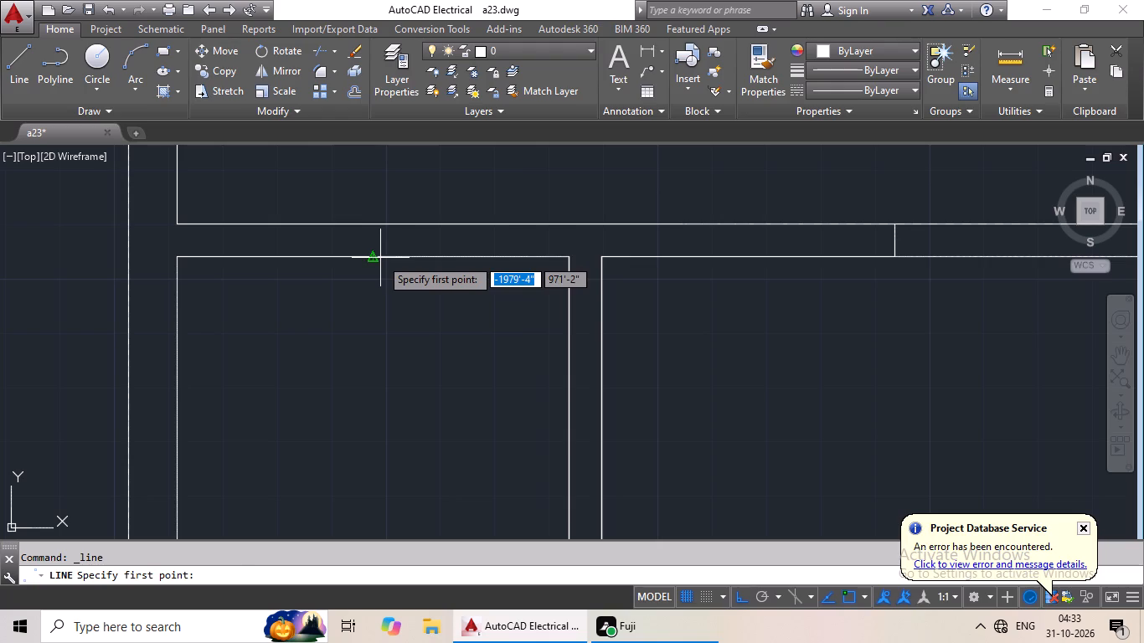
left_click(368, 258)
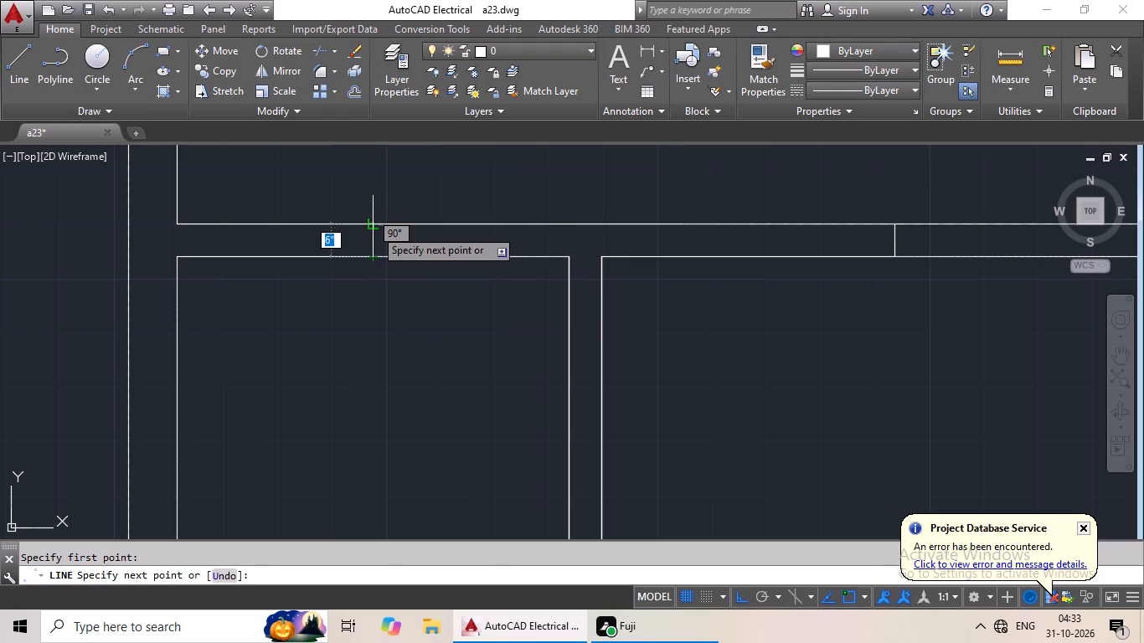
left_click_drag(374, 229, 394, 224)
key("Escape")
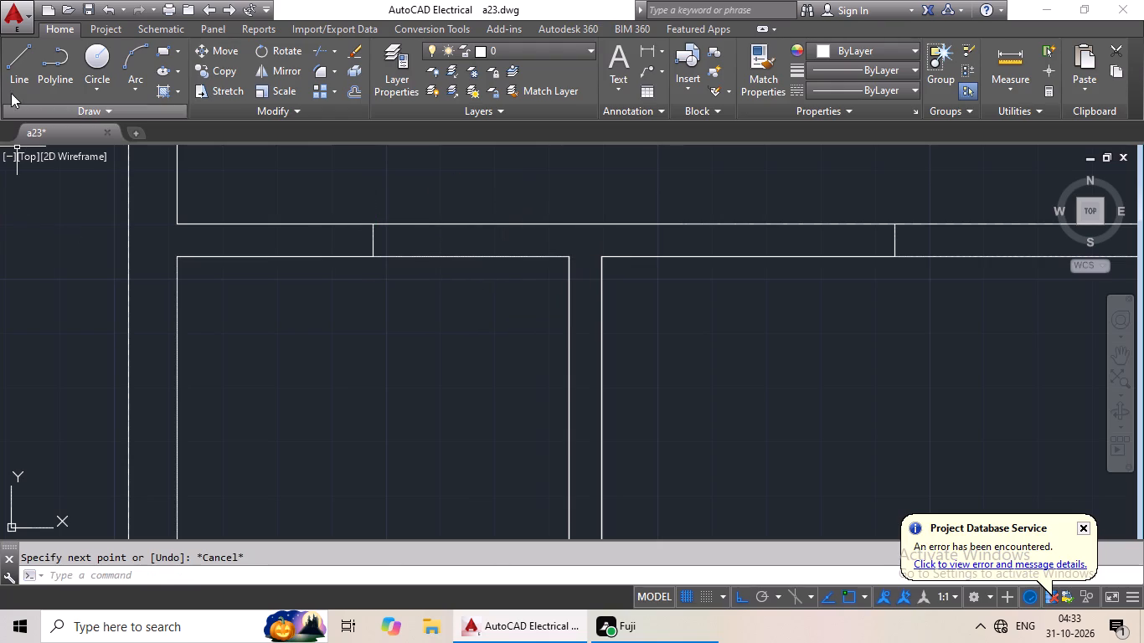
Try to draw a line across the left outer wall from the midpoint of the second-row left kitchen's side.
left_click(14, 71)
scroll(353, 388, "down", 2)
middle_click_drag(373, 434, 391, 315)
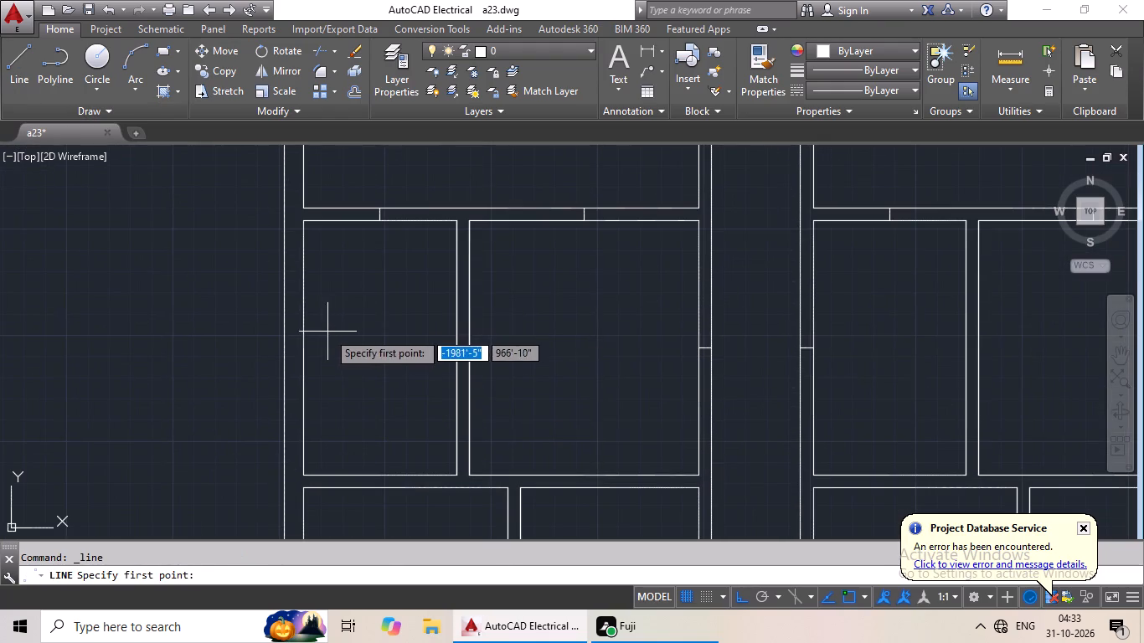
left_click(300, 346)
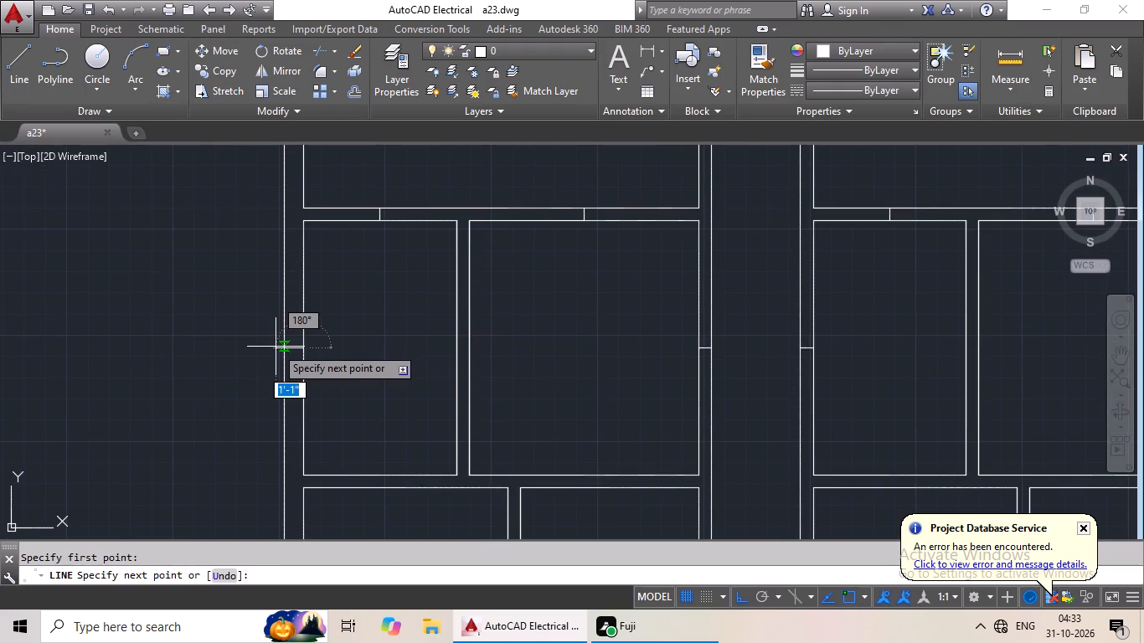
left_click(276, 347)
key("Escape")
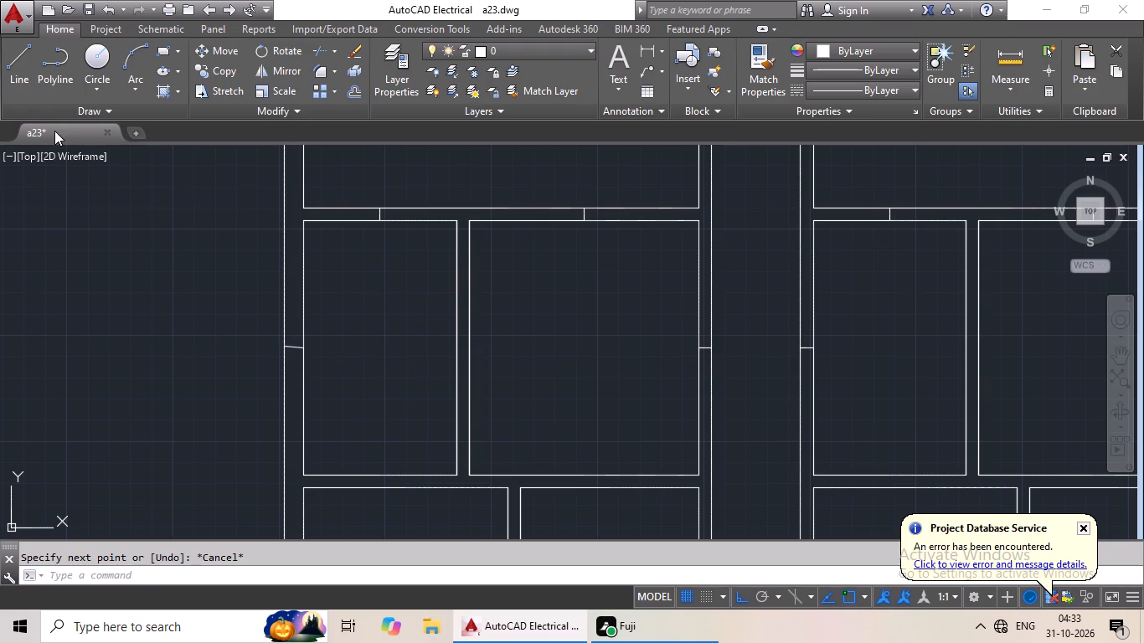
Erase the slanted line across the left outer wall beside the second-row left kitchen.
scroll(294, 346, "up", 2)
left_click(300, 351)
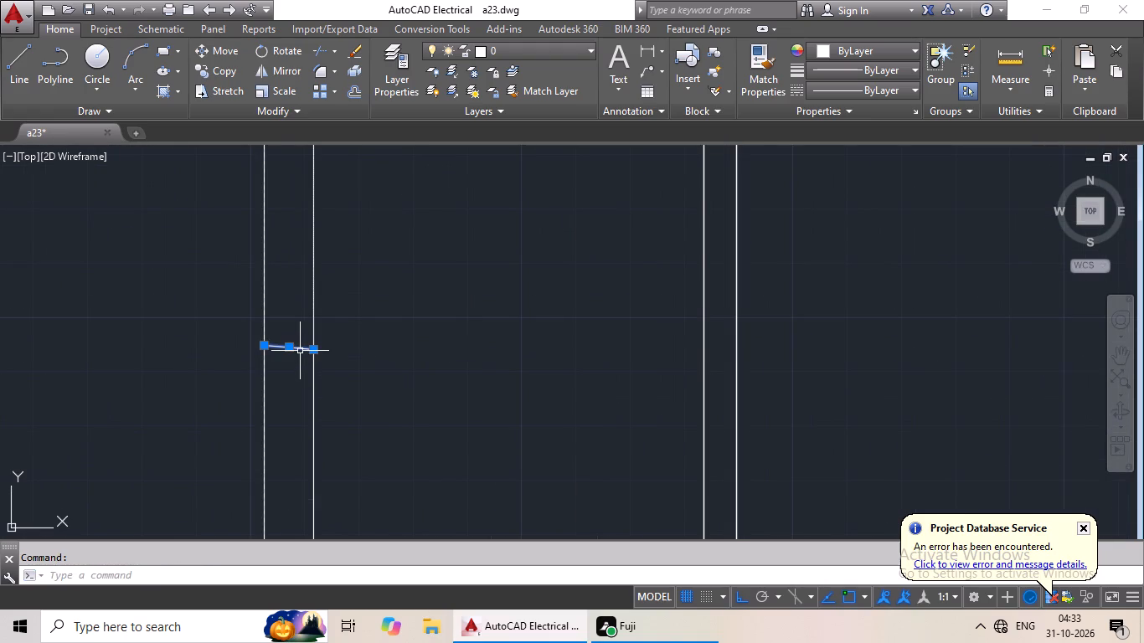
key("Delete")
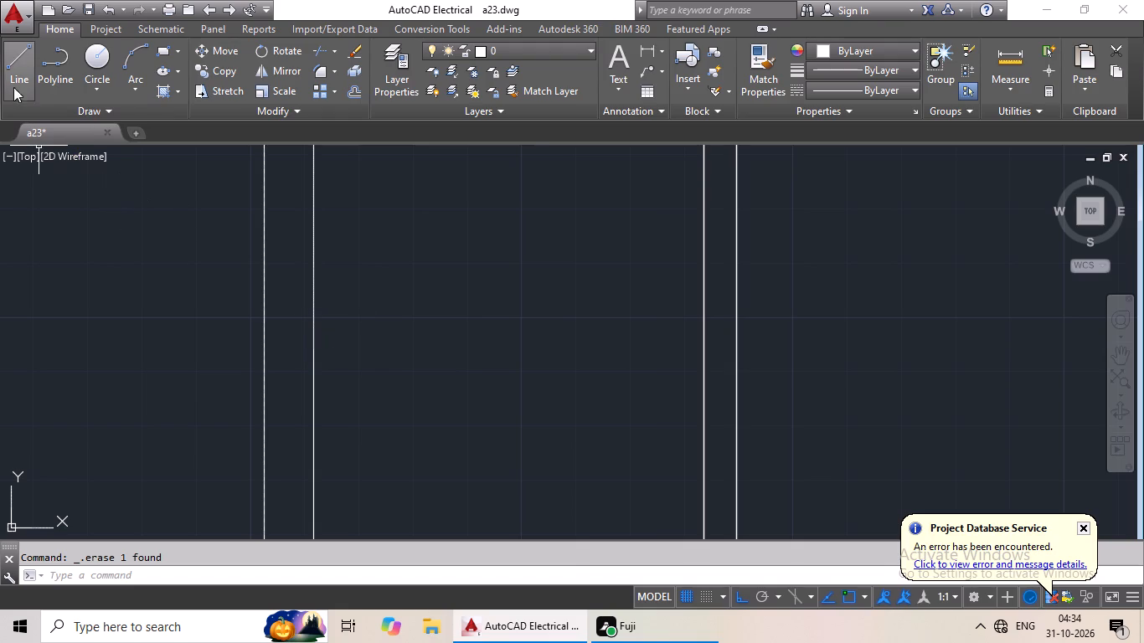
Draw a horizontal line across the left outer wall at the midpoint of the second-row left apartment's kitchen side.
left_click_drag(18, 75, 34, 86)
scroll(544, 343, "down", 3)
middle_click_drag(541, 335, 394, 344)
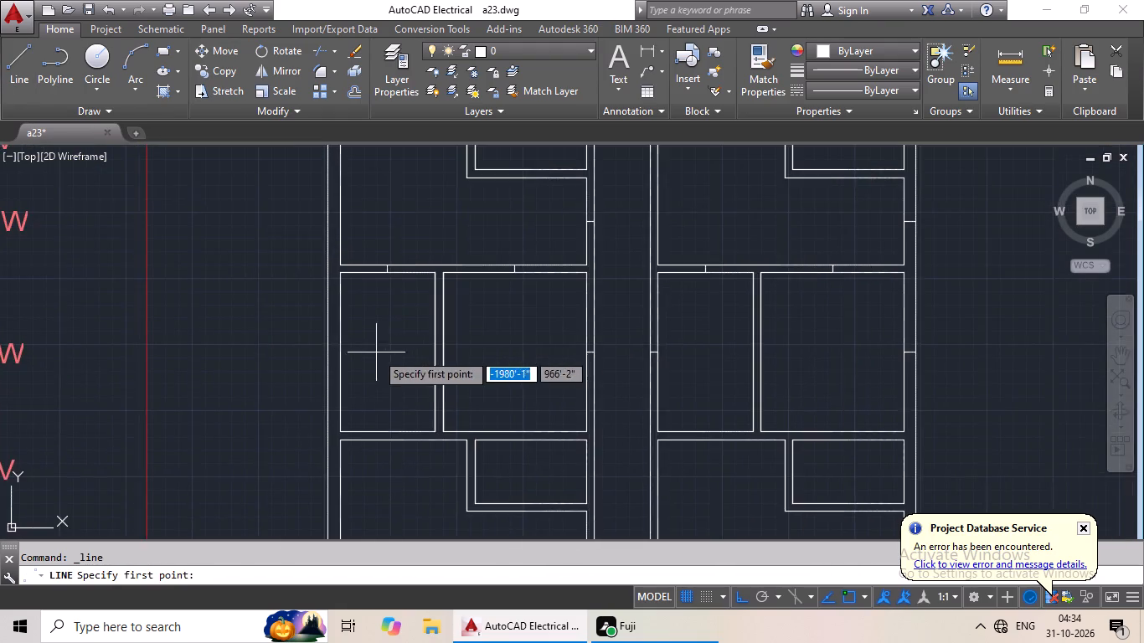
scroll(376, 352, "up", 1)
left_click(317, 354)
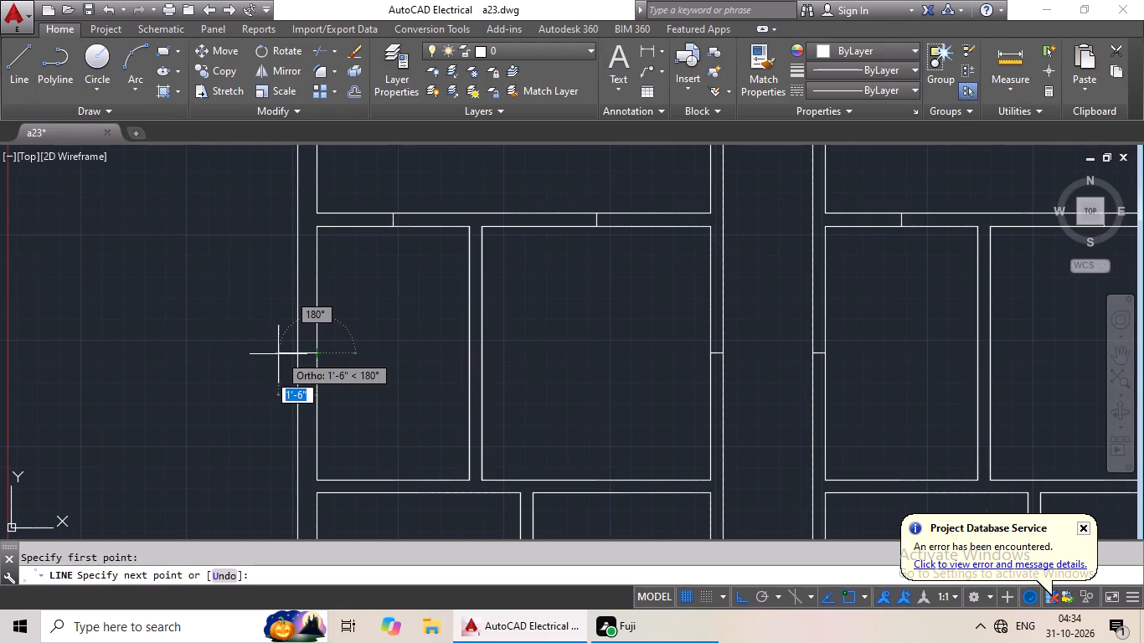
left_click(293, 350)
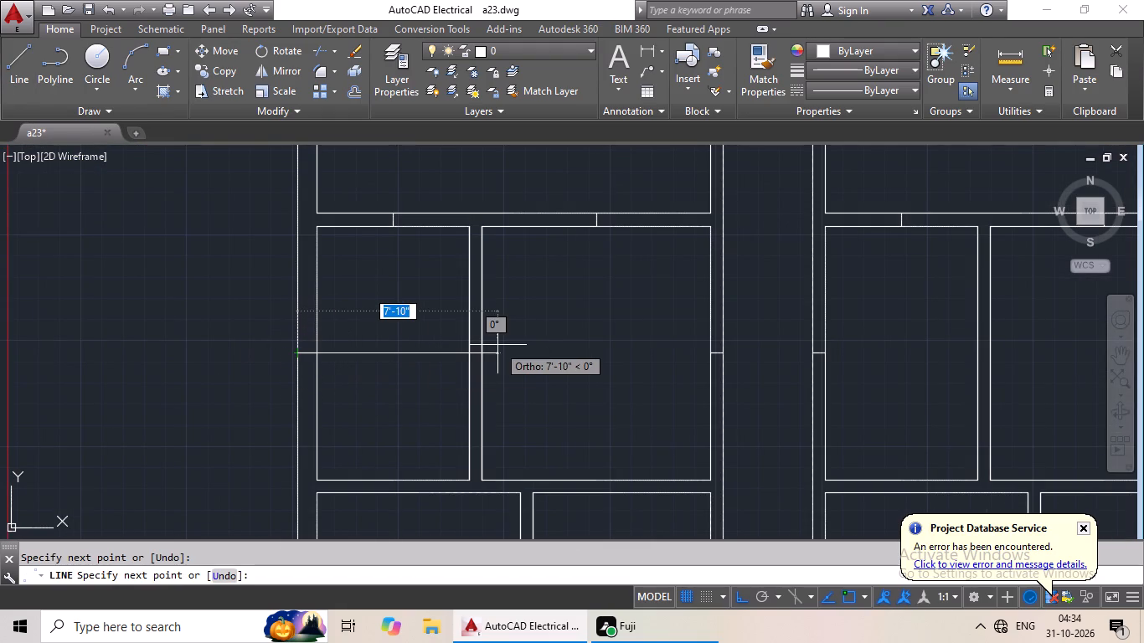
key("Escape")
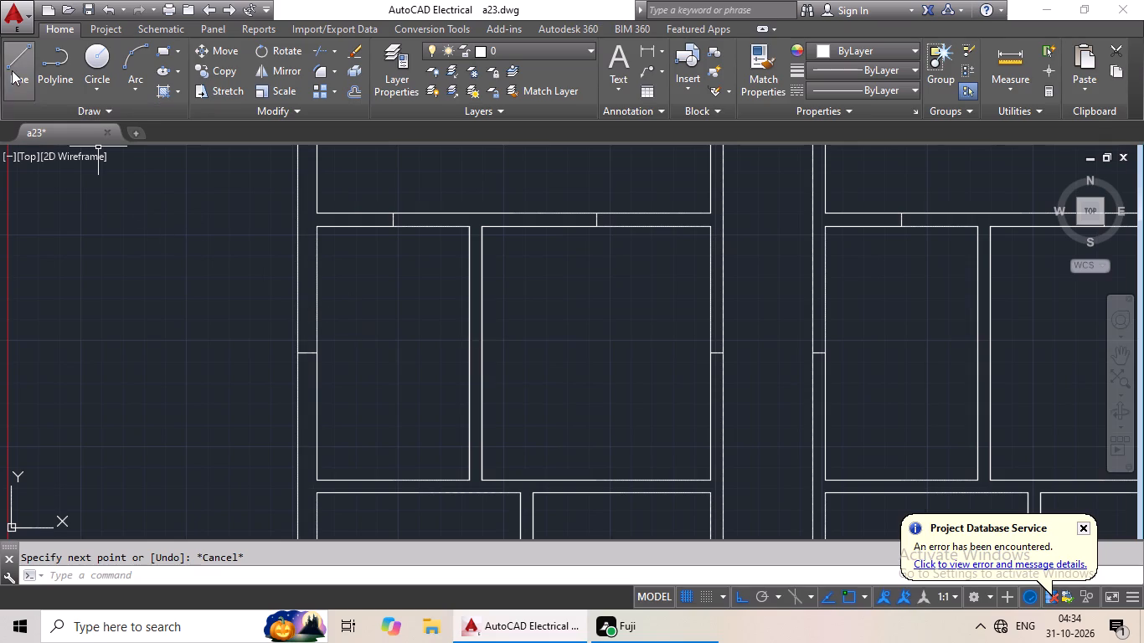
Draw a line across the left corridor wall at the midpoint of the second-row left apartment's toilet side.
left_click_drag(12, 70, 20, 81)
scroll(364, 263, "down", 3)
middle_click_drag(376, 288, 307, 291)
scroll(363, 291, "up", 2)
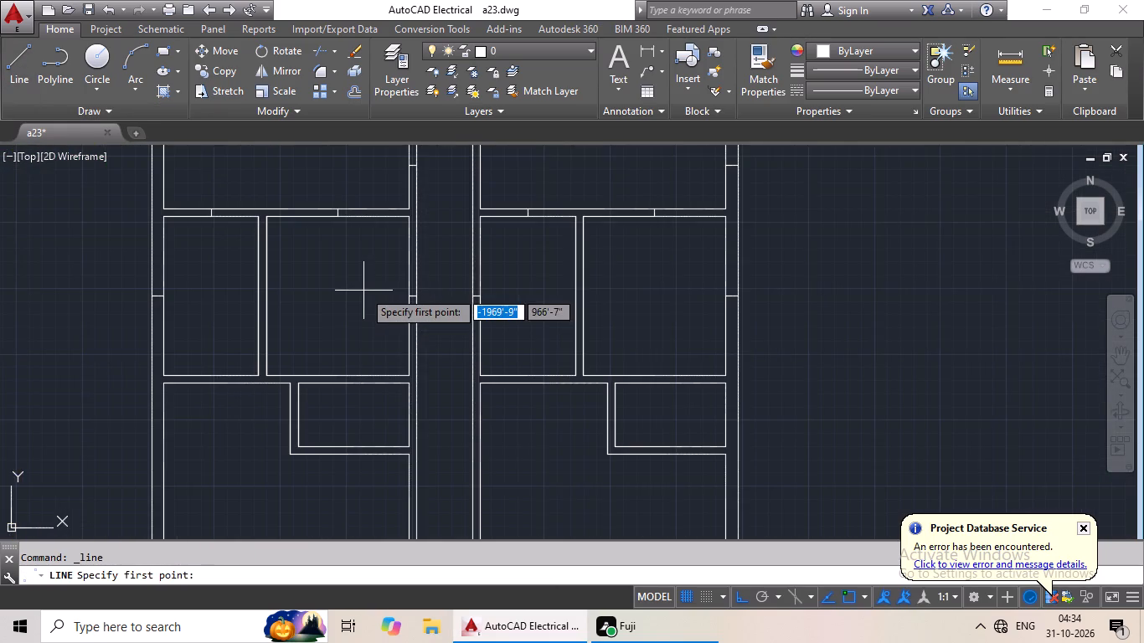
middle_click_drag(348, 292, 289, 302)
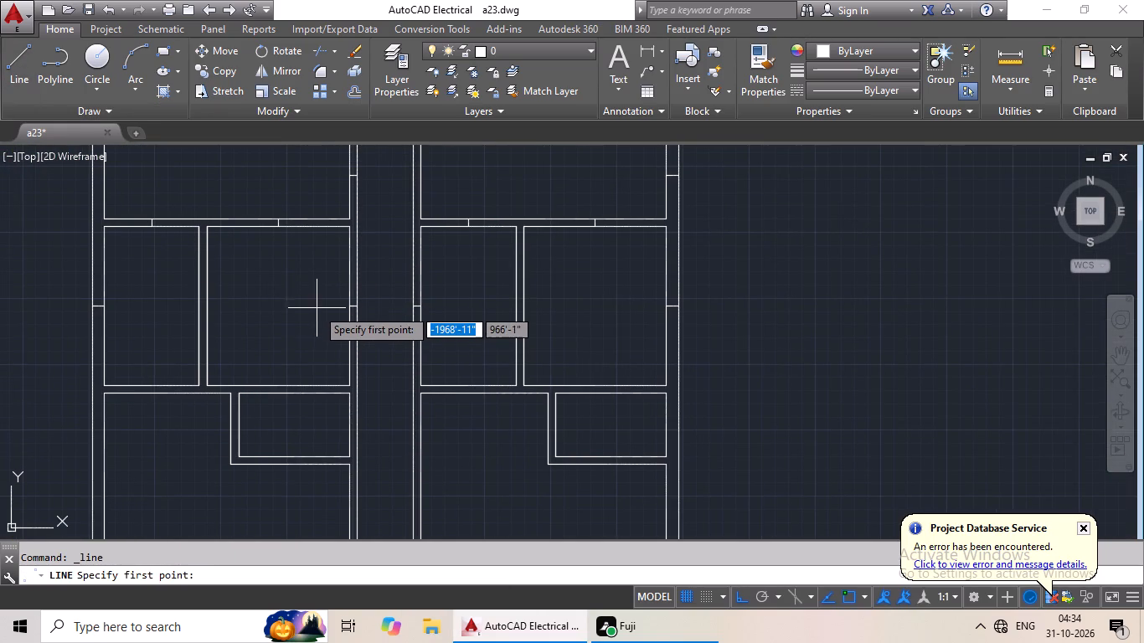
scroll(453, 325, "down", 1)
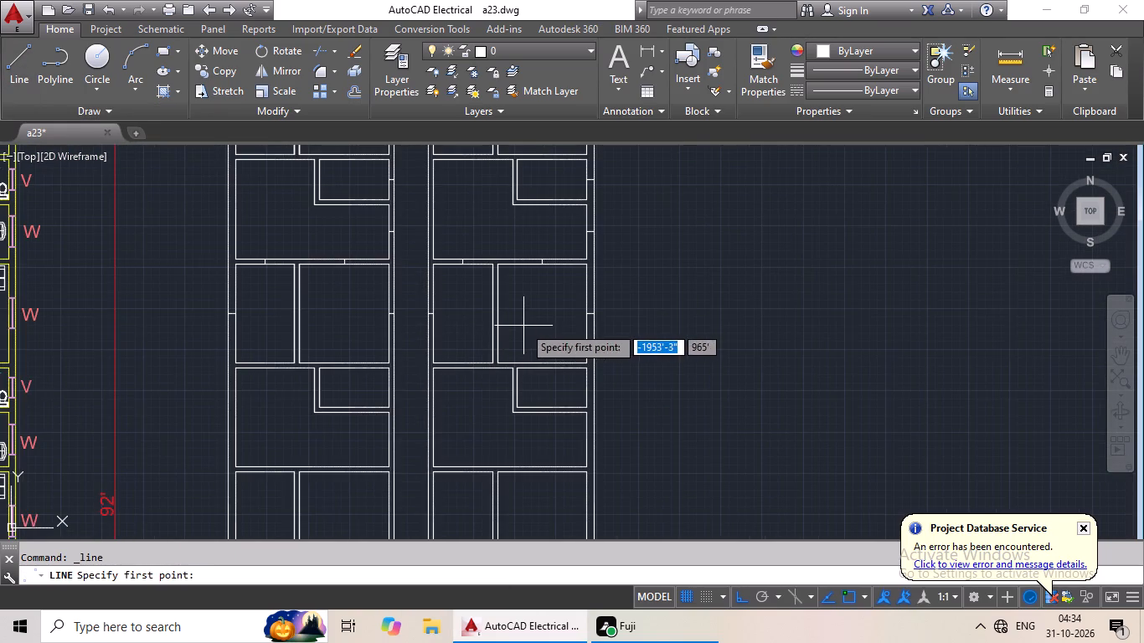
middle_click_drag(541, 318, 497, 326)
middle_click_drag(460, 408, 544, 320)
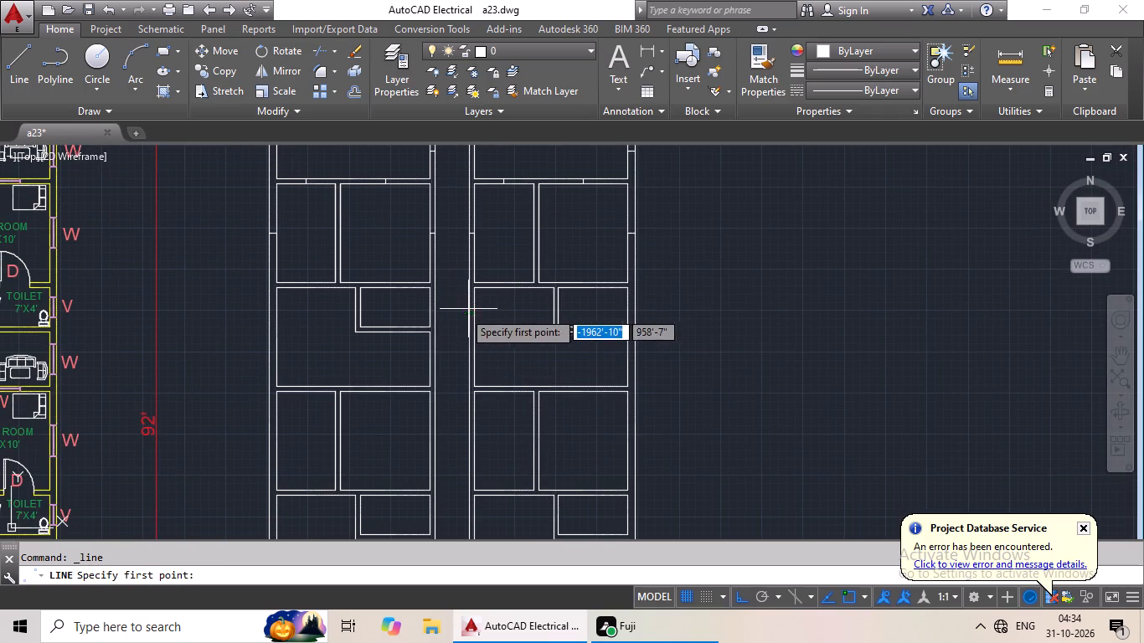
scroll(434, 298, "up", 3)
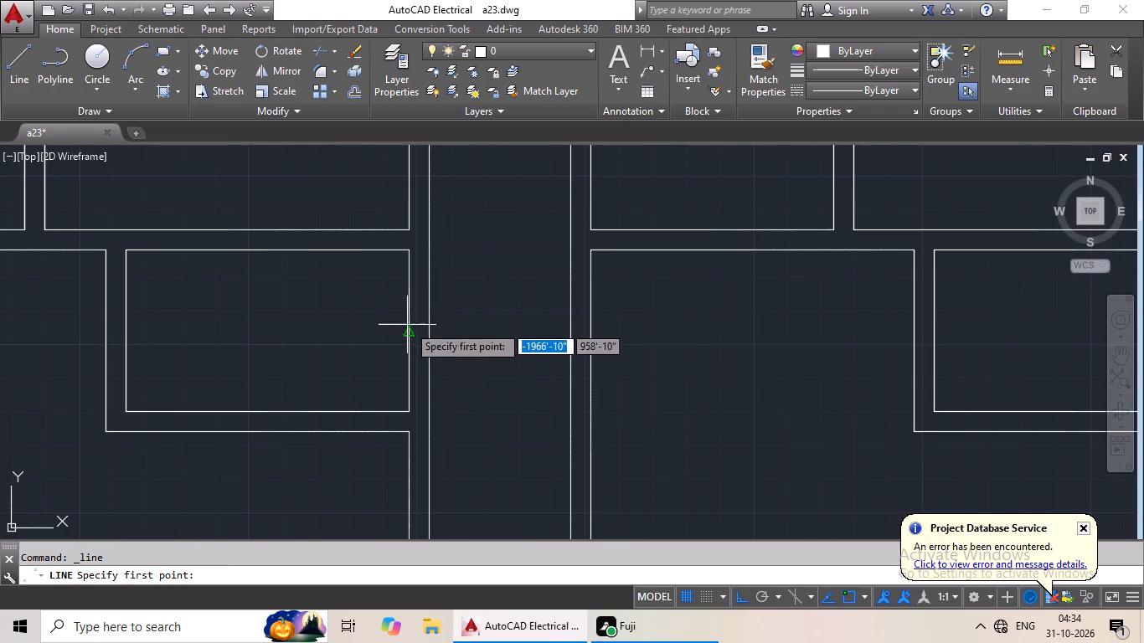
left_click_drag(410, 330, 438, 335)
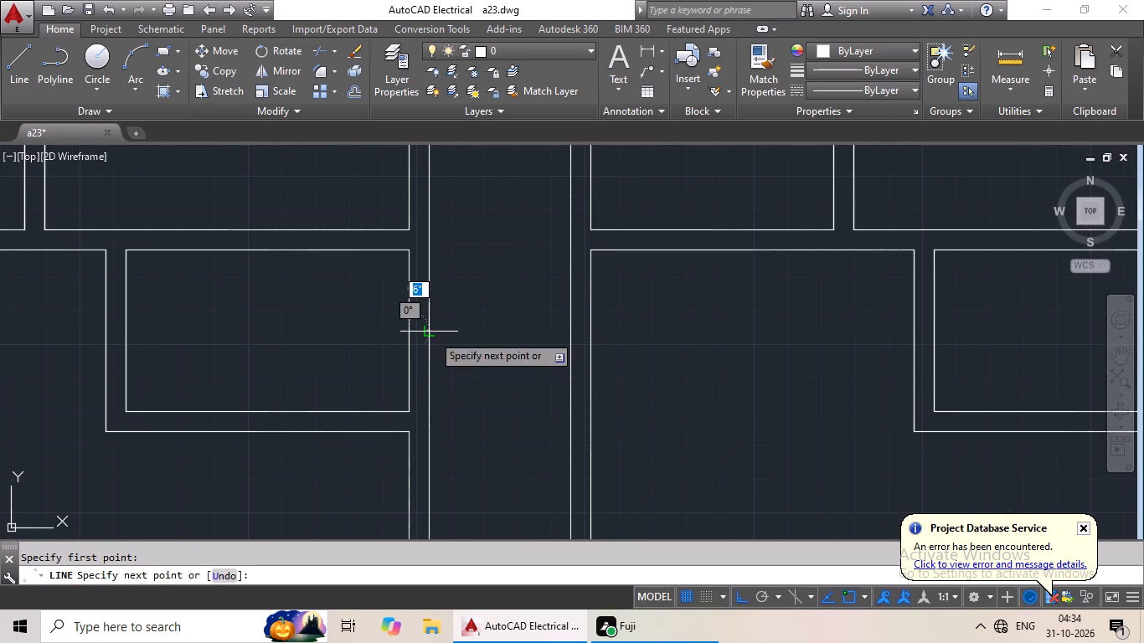
left_click_drag(432, 333, 459, 329)
key("Escape")
key("Escape")
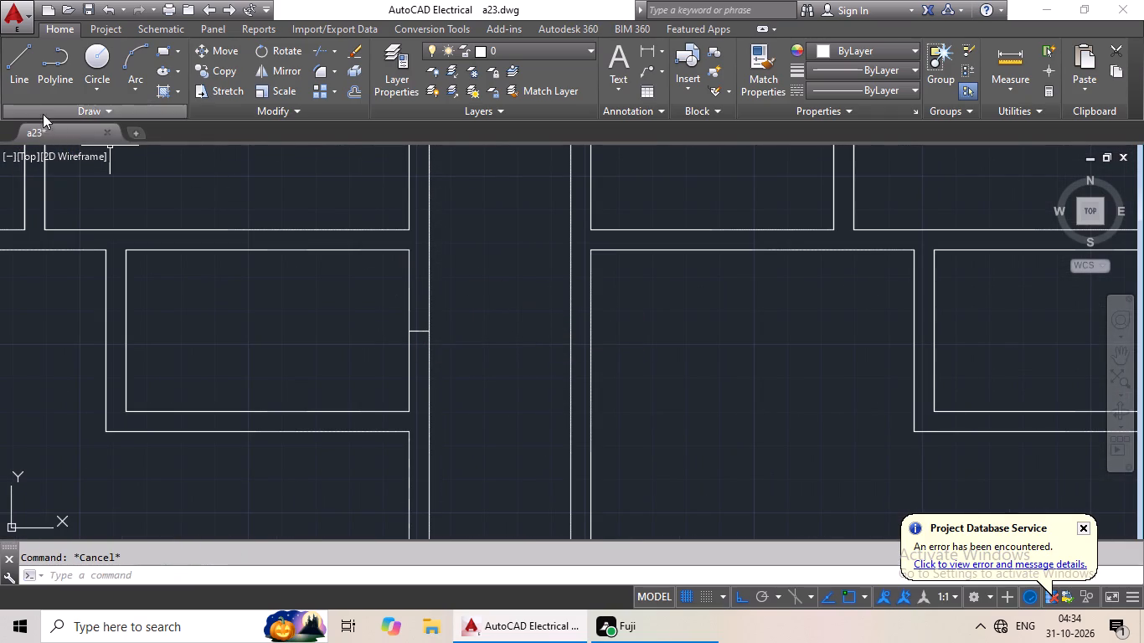
Draw a horizontal line across the right outer wall at the midpoint of the second-row right apartment's toilet side.
left_click_drag(22, 80, 36, 88)
scroll(365, 278, "down", 3)
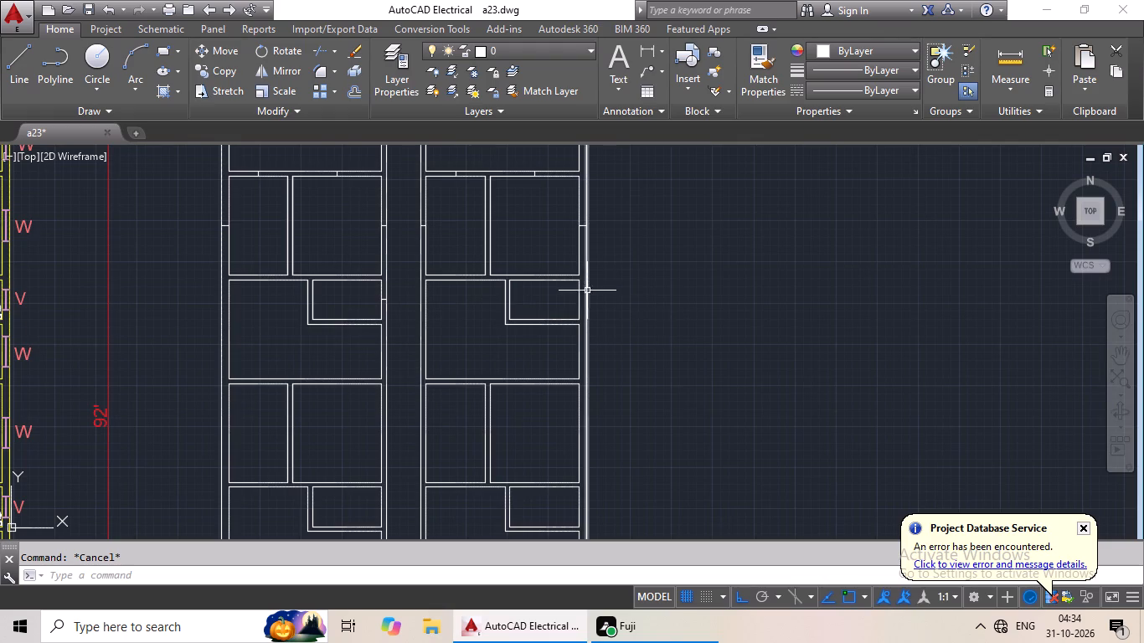
scroll(592, 289, "up", 3)
left_click(17, 78)
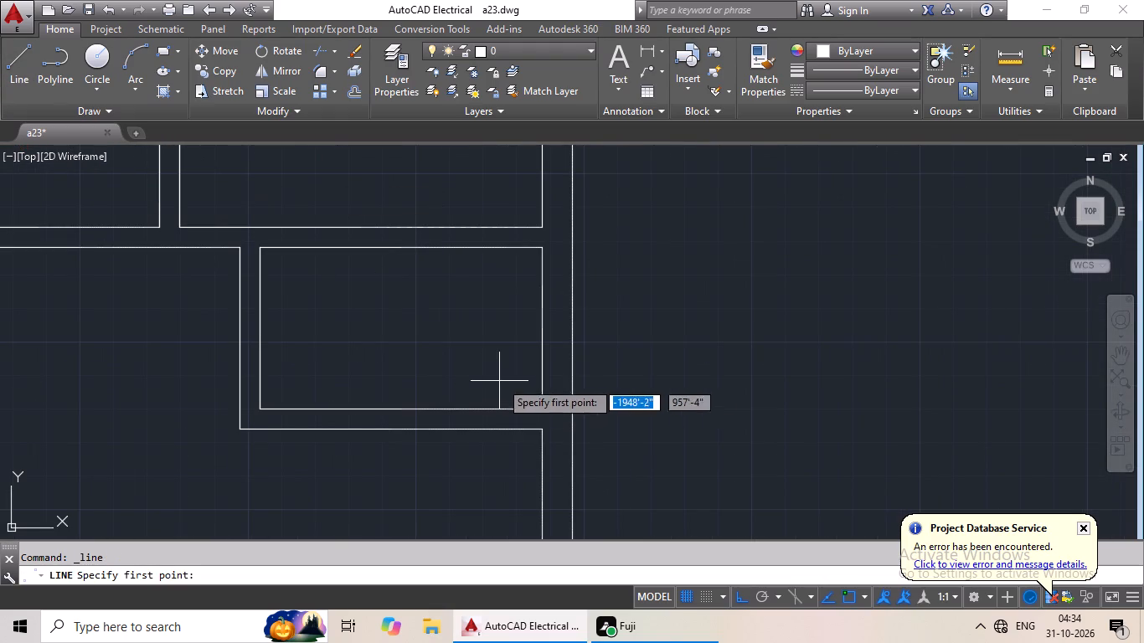
left_click(541, 332)
left_click_drag(577, 328, 587, 327)
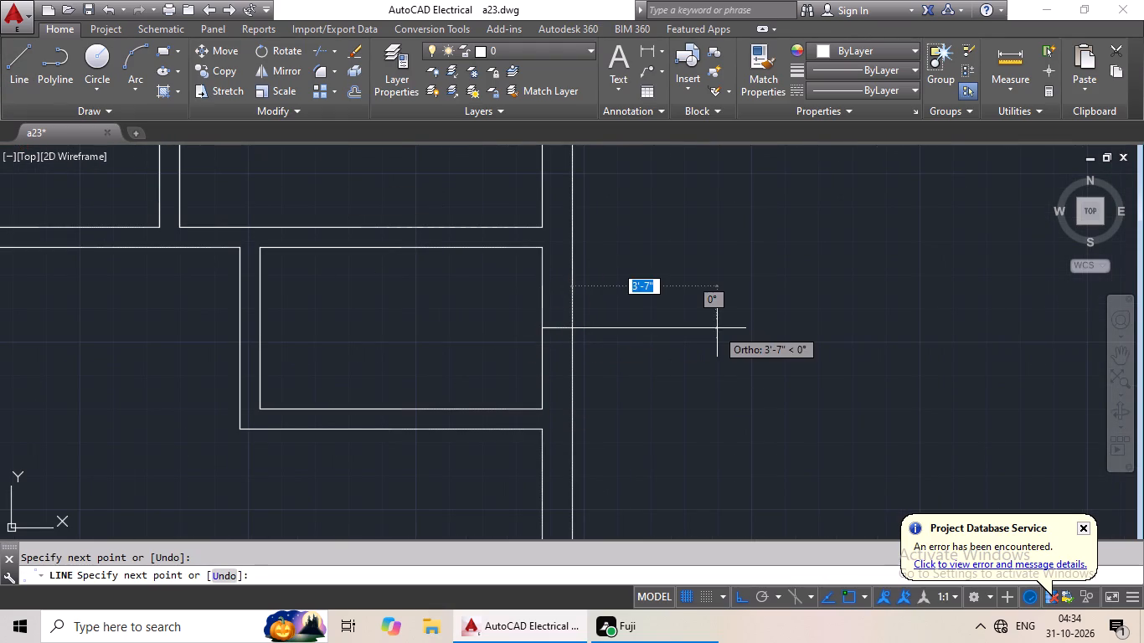
key("Escape")
Draw a line about 6" long across the left corridor wall at the midpoint of the second-row left hall's side, below the toilet.
scroll(678, 326, "down", 2)
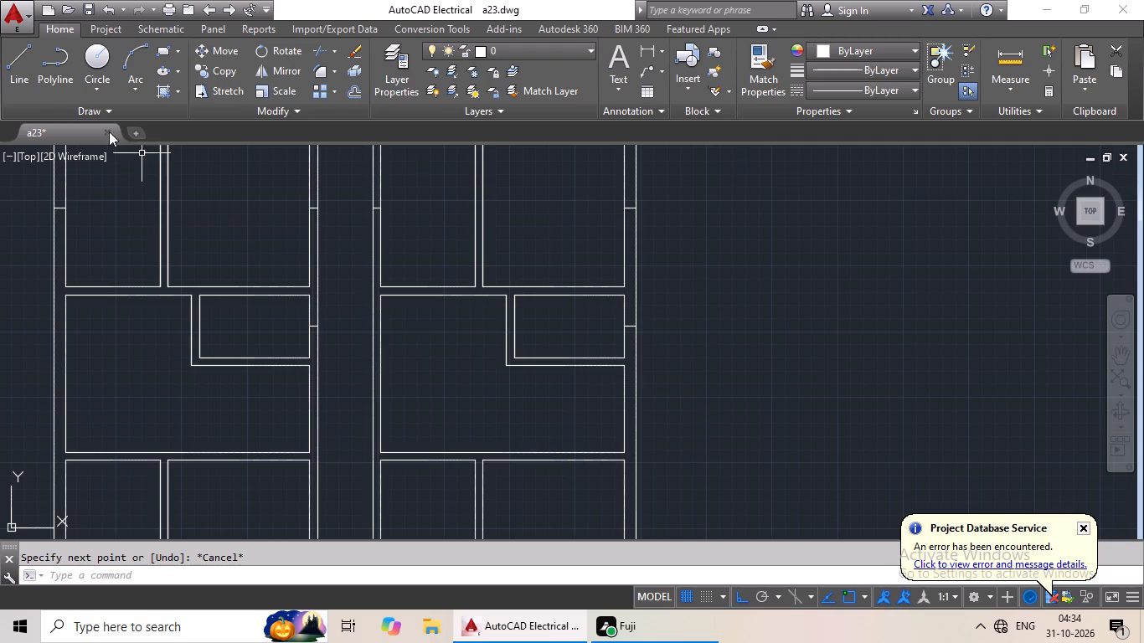
left_click(21, 69)
scroll(292, 436, "up", 2)
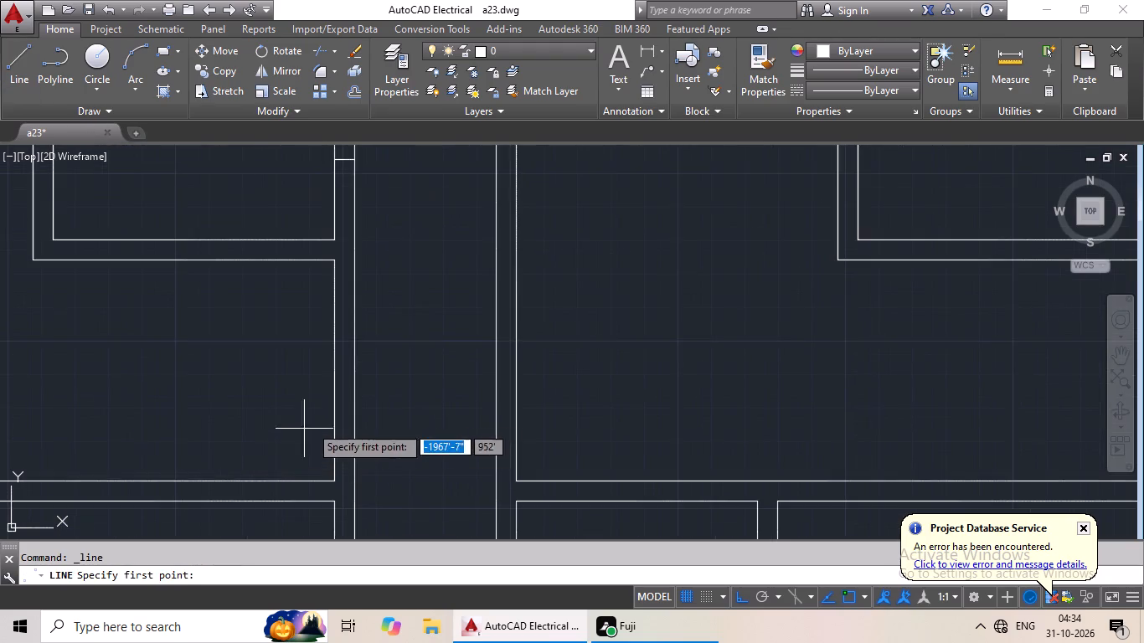
scroll(319, 416, "down", 2)
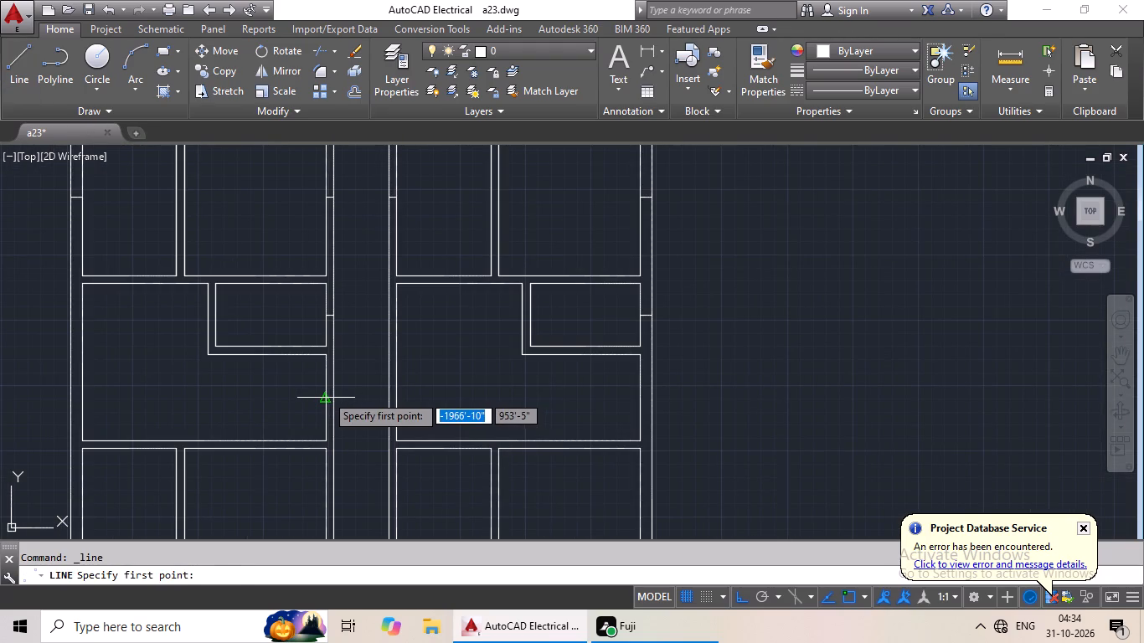
left_click(326, 394)
scroll(352, 391, "up", 2)
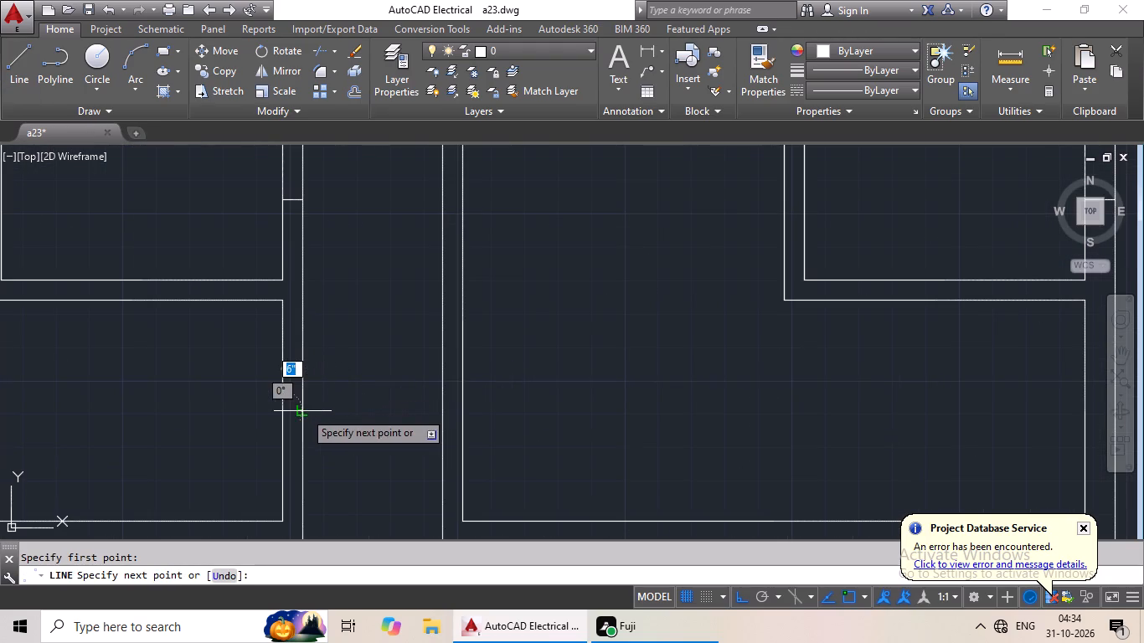
left_click(304, 411)
key("Escape")
Draw a line about 10" long across the right outer wall at the midpoint of the second-row right hall's side, below the toilet.
left_click_drag(18, 74, 18, 75)
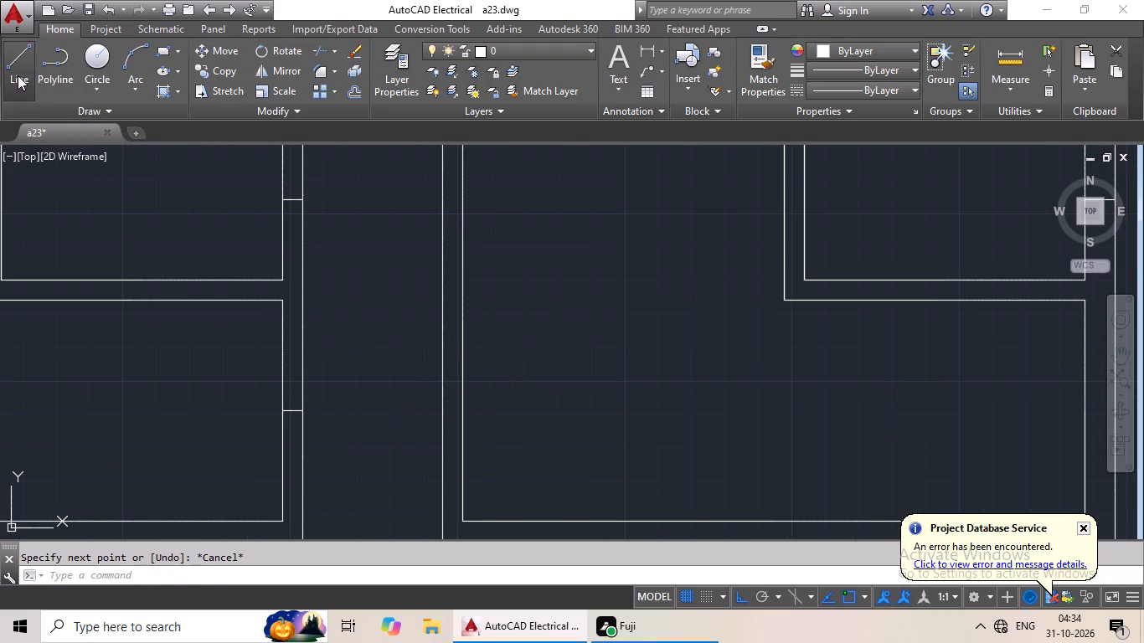
left_click_drag(18, 75, 28, 98)
scroll(490, 364, "down", 2)
middle_click_drag(557, 374, 390, 376)
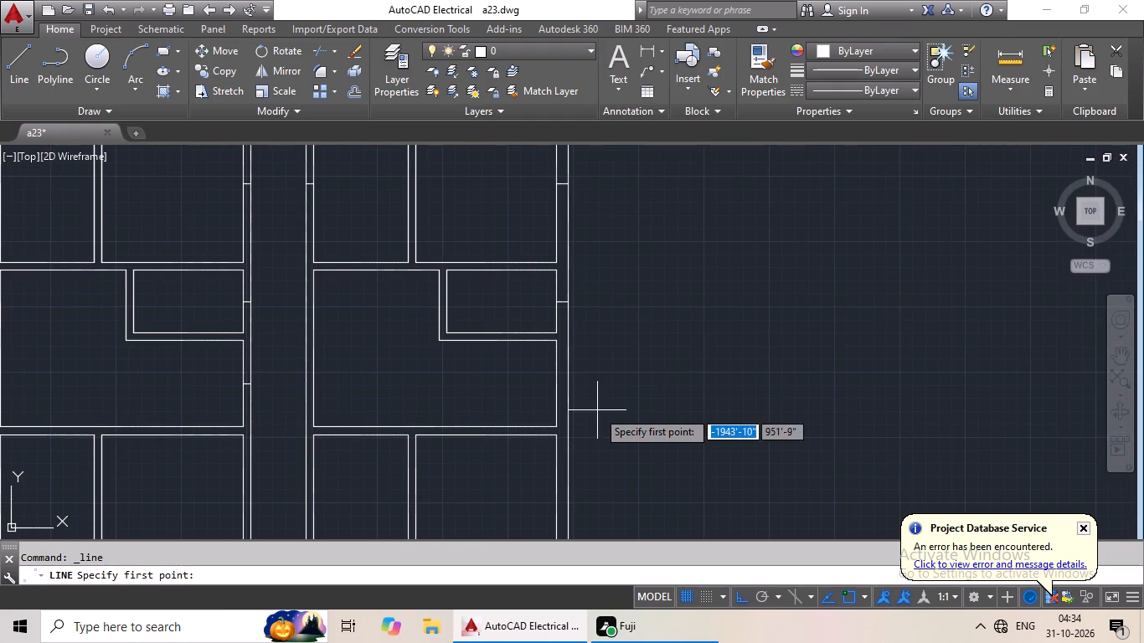
scroll(596, 407, "up", 2)
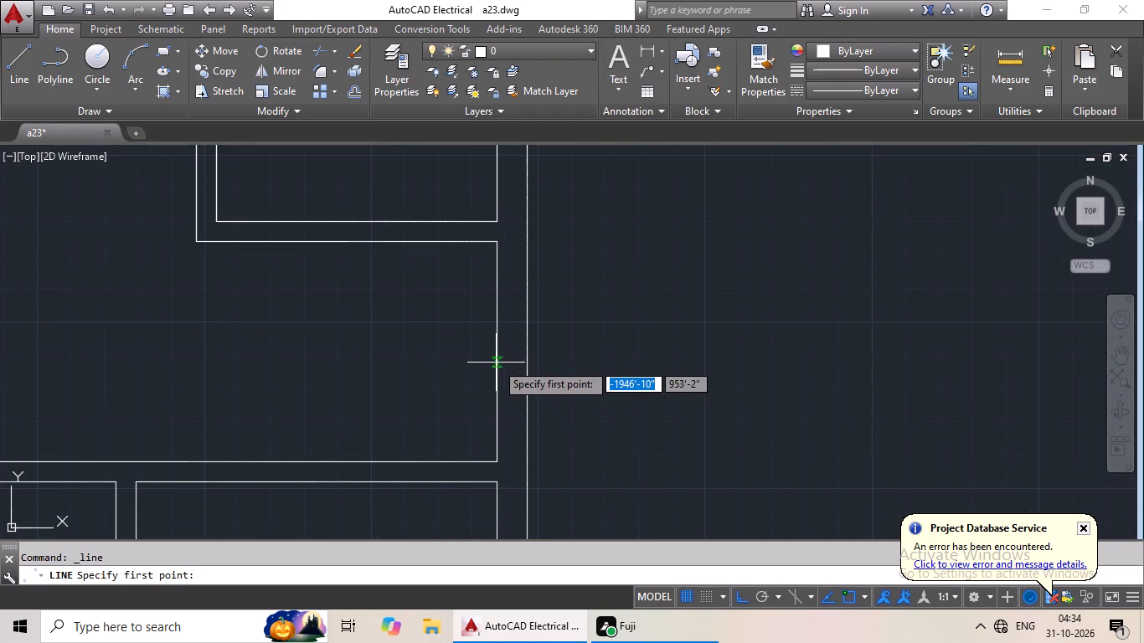
left_click(495, 353)
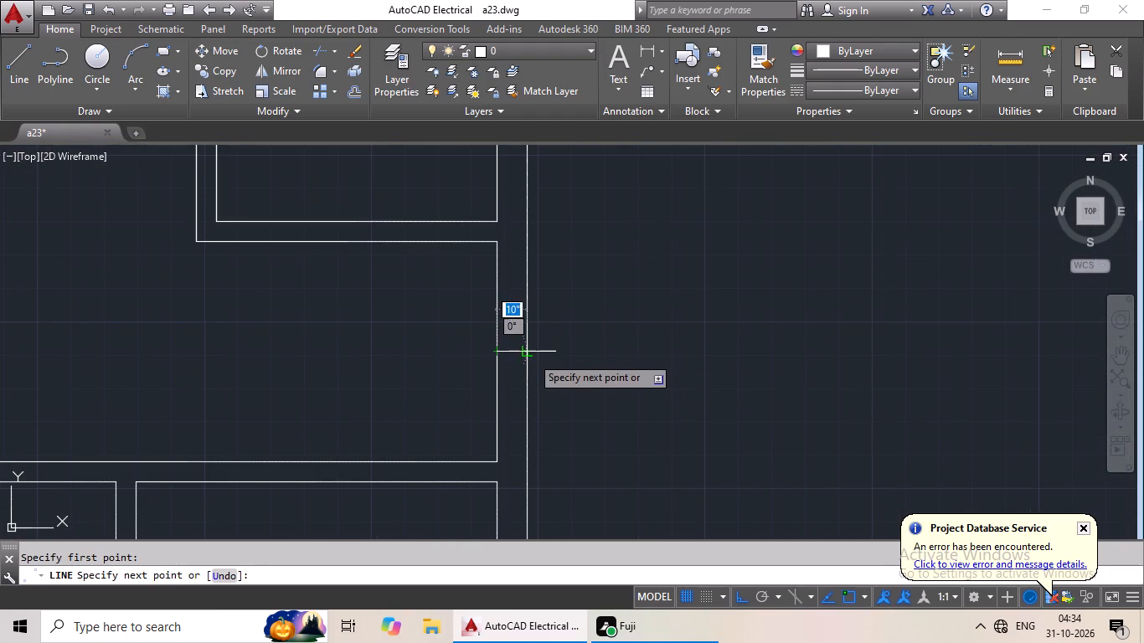
left_click(531, 355)
key("Escape")
key("Escape")
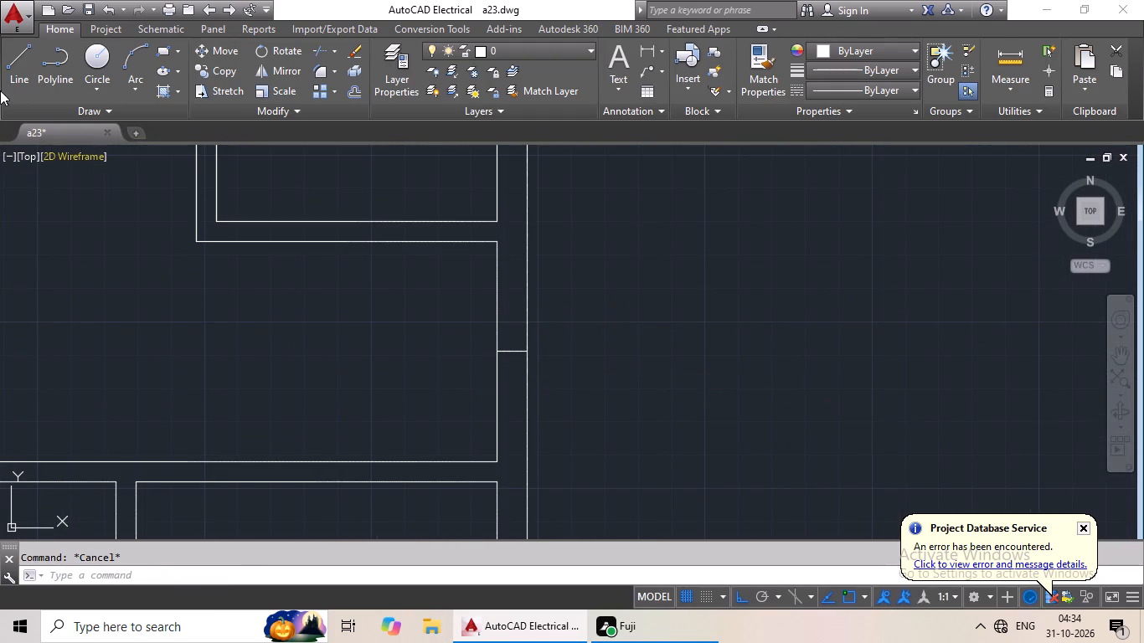
Draw a vertical line from the midpoint of the third-row left bedroom's top edge across the wall to the hall above.
left_click(16, 81)
scroll(237, 332, "down", 2)
middle_click(273, 376)
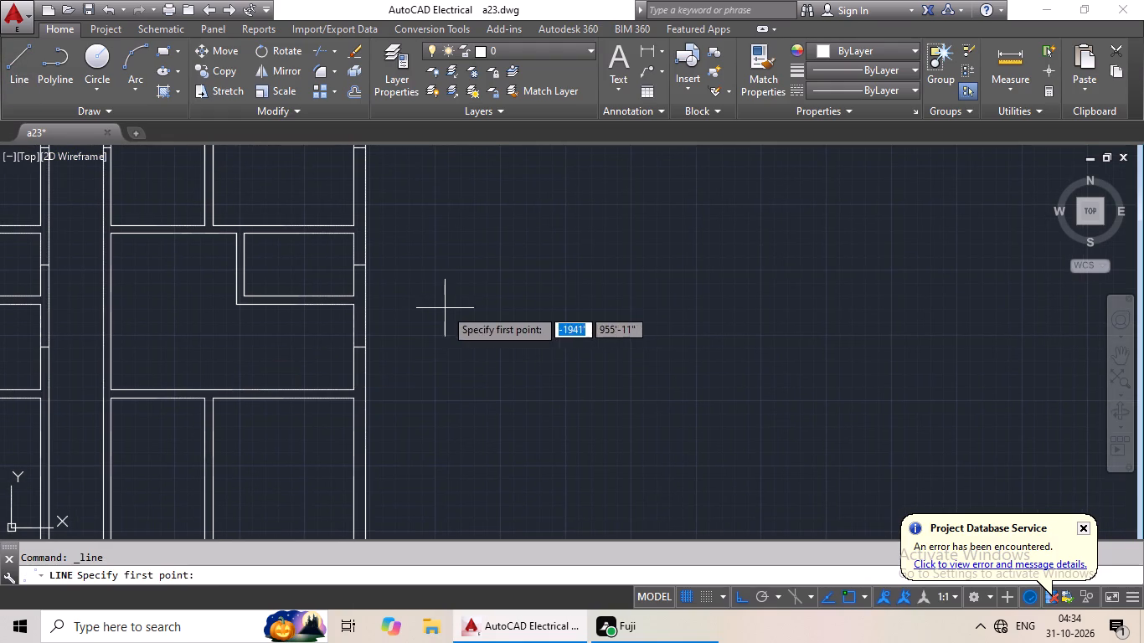
scroll(280, 429, "down", 1)
middle_click_drag(287, 414, 405, 332)
middle_click(447, 309)
middle_click_drag(314, 352, 482, 312)
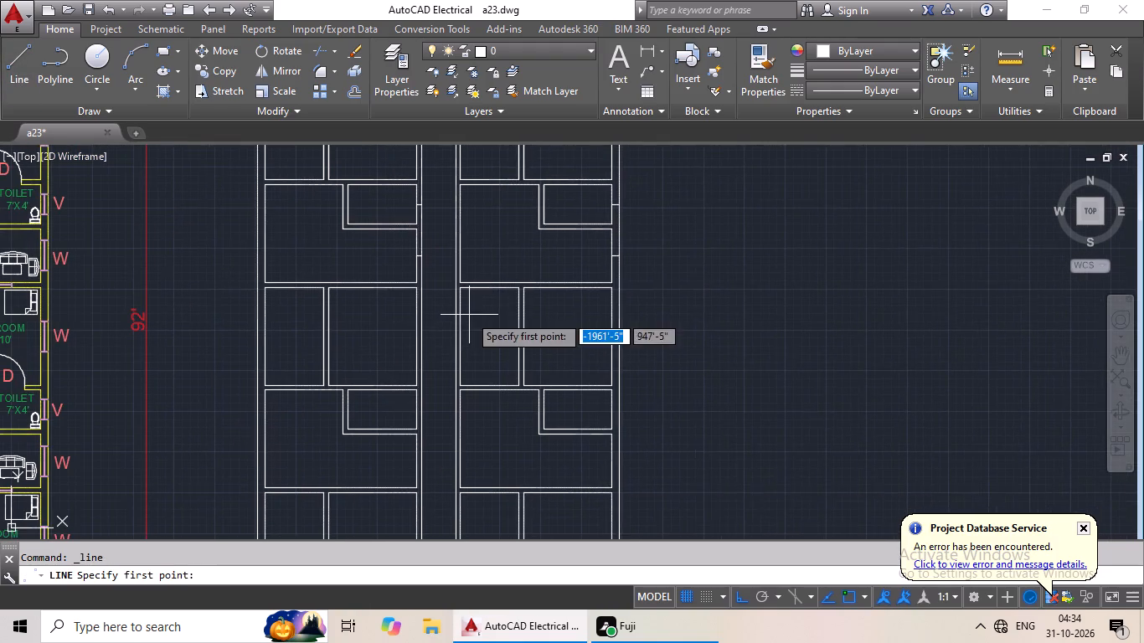
middle_click_drag(368, 326, 468, 311)
middle_click_drag(458, 292, 443, 332)
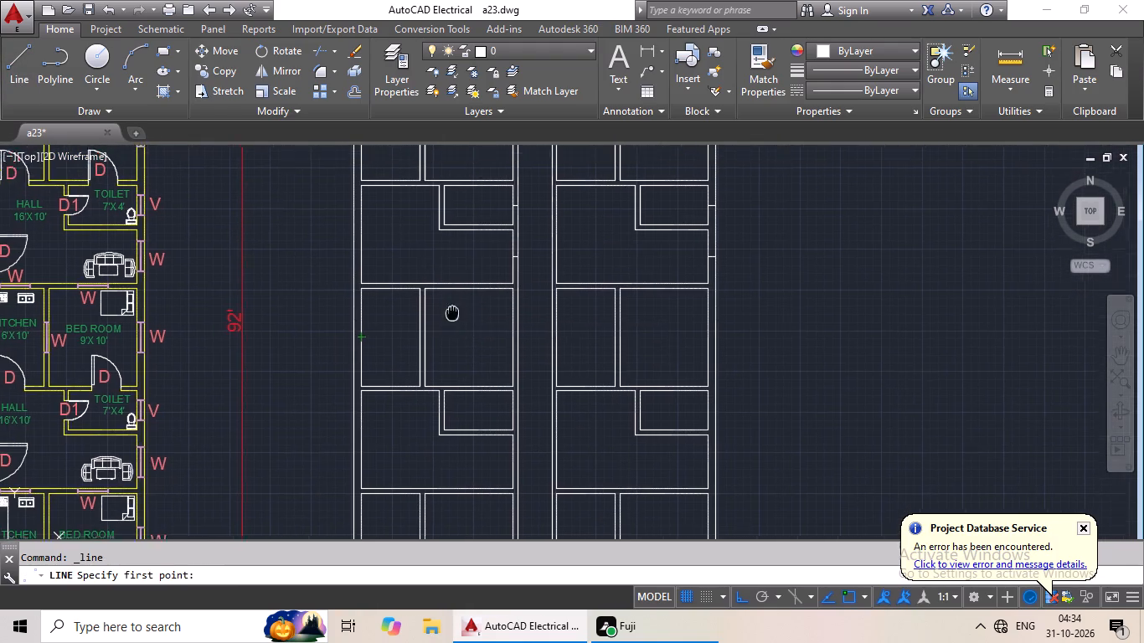
middle_click_drag(443, 332, 436, 344)
scroll(456, 318, "up", 3)
left_click(427, 339)
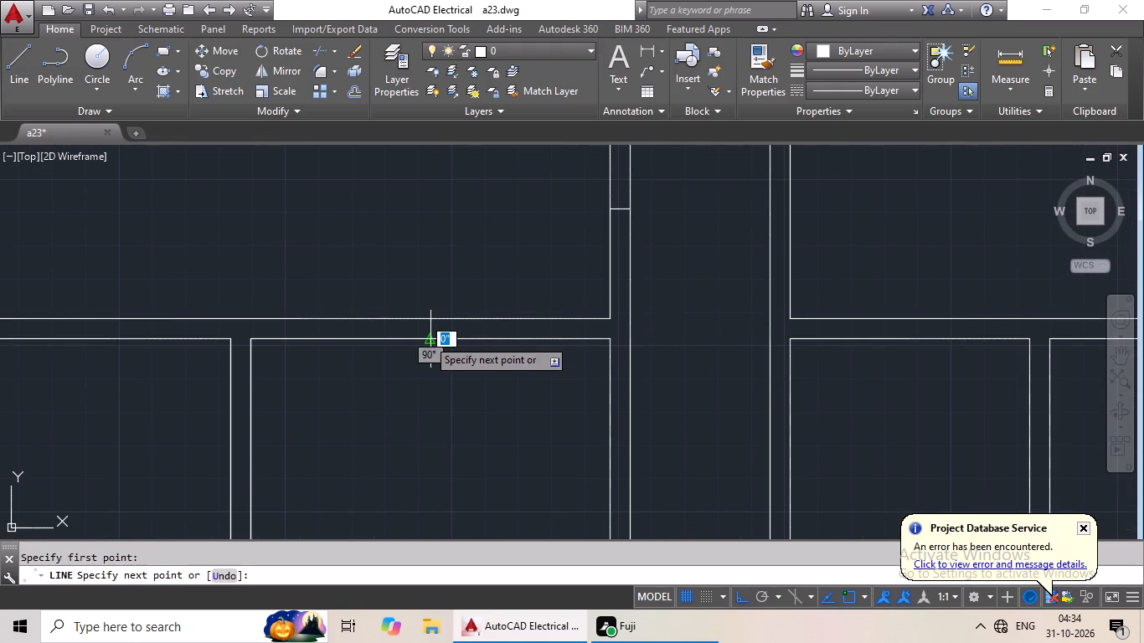
left_click_drag(425, 316, 436, 311)
key("Escape")
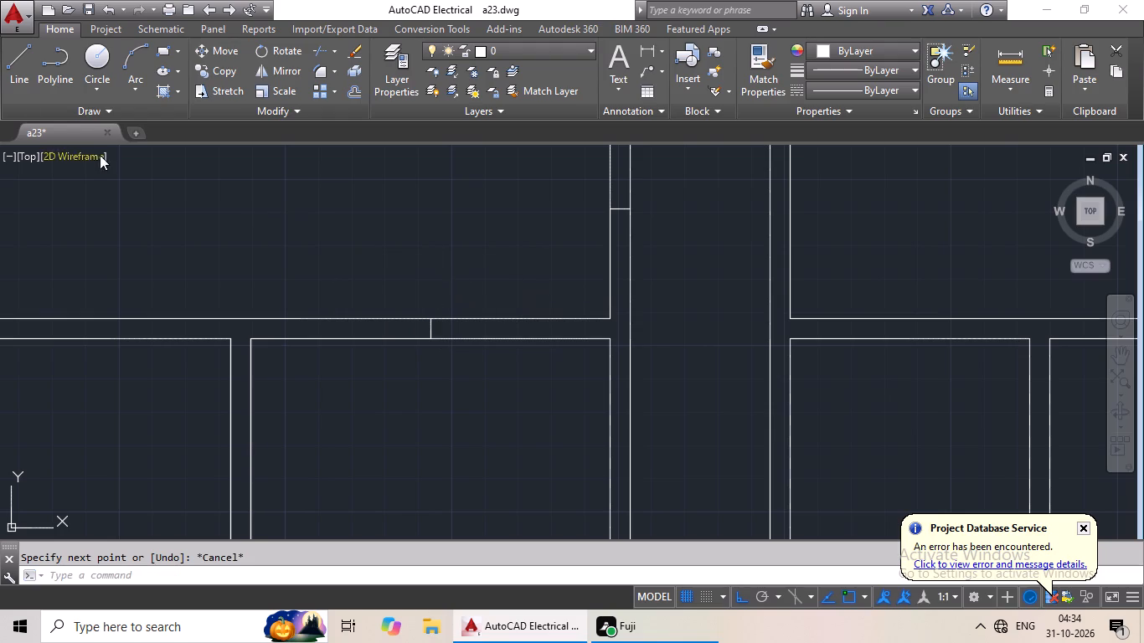
Draw a line about 6" long across the left corridor wall at the midpoint of the third-row left bedroom's side.
left_click(20, 80)
scroll(445, 362, "down", 2)
middle_click_drag(442, 388, 487, 301)
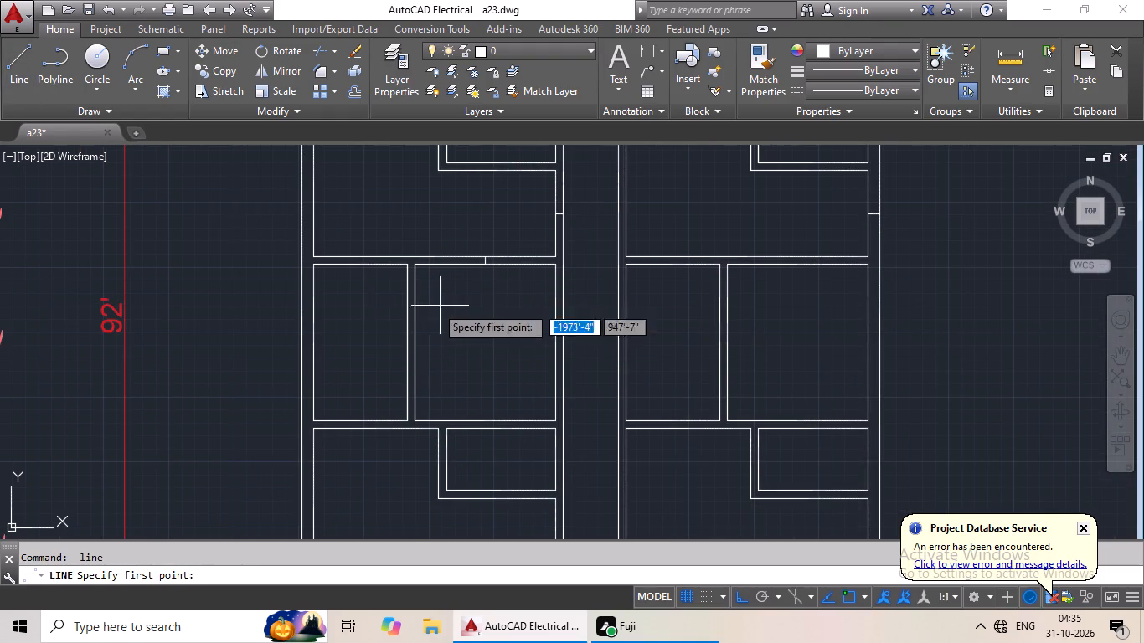
scroll(547, 333, "up", 3)
scroll(572, 383, "down", 2)
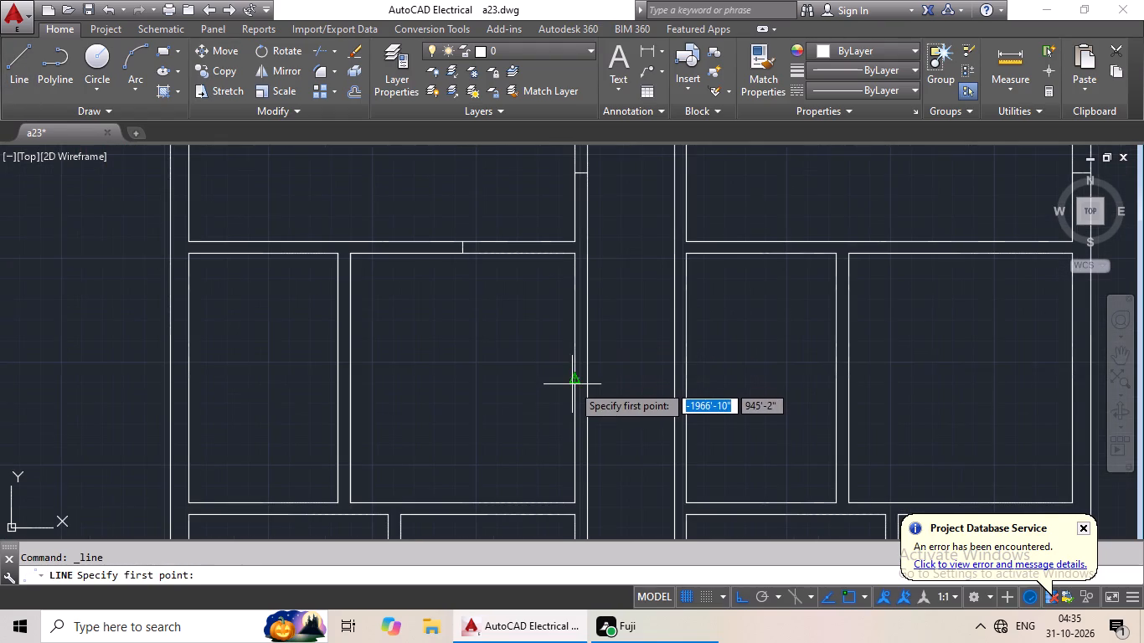
left_click(575, 374)
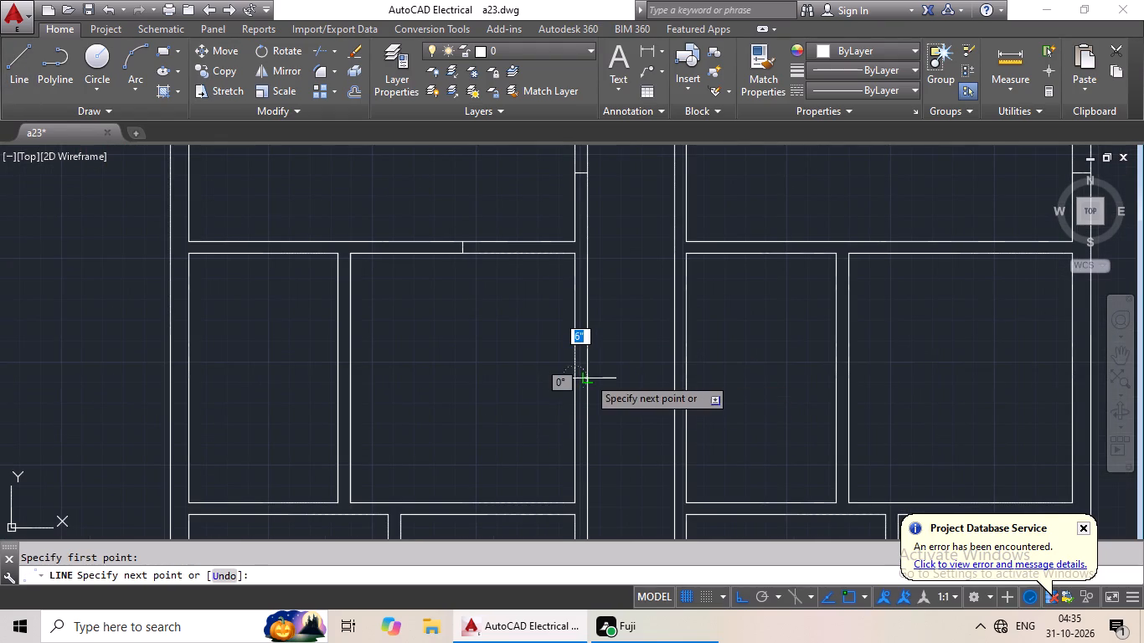
left_click(588, 377)
key("Escape")
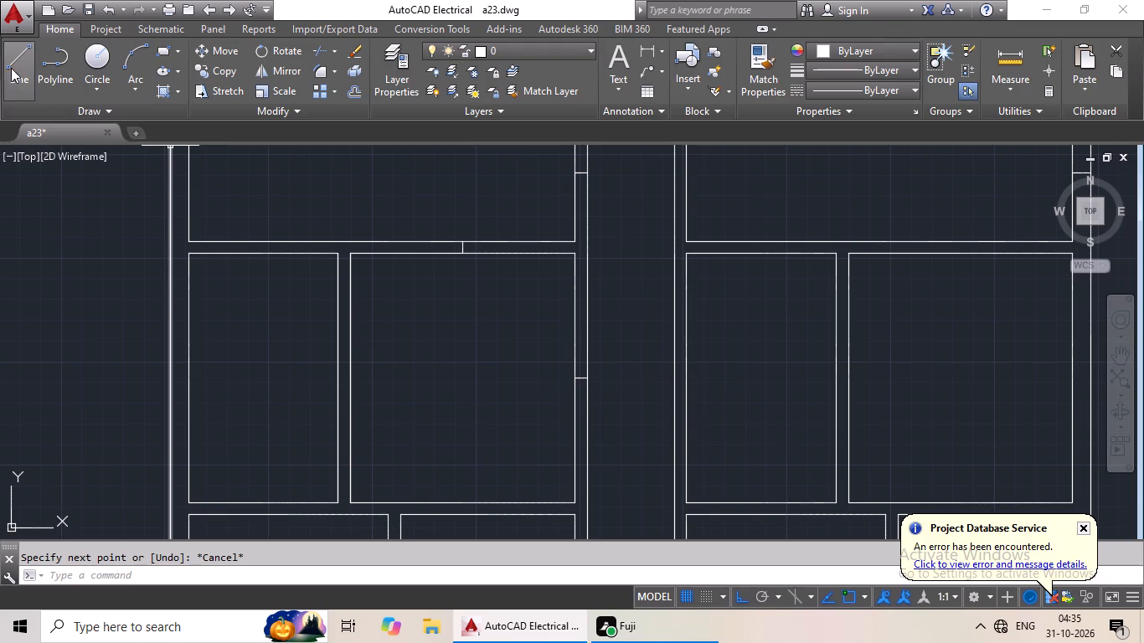
Draw a vertical line about 6" long across the wall above the third-row left kitchen, from its top edge's midpoint.
left_click(11, 68)
scroll(247, 244, "up", 2)
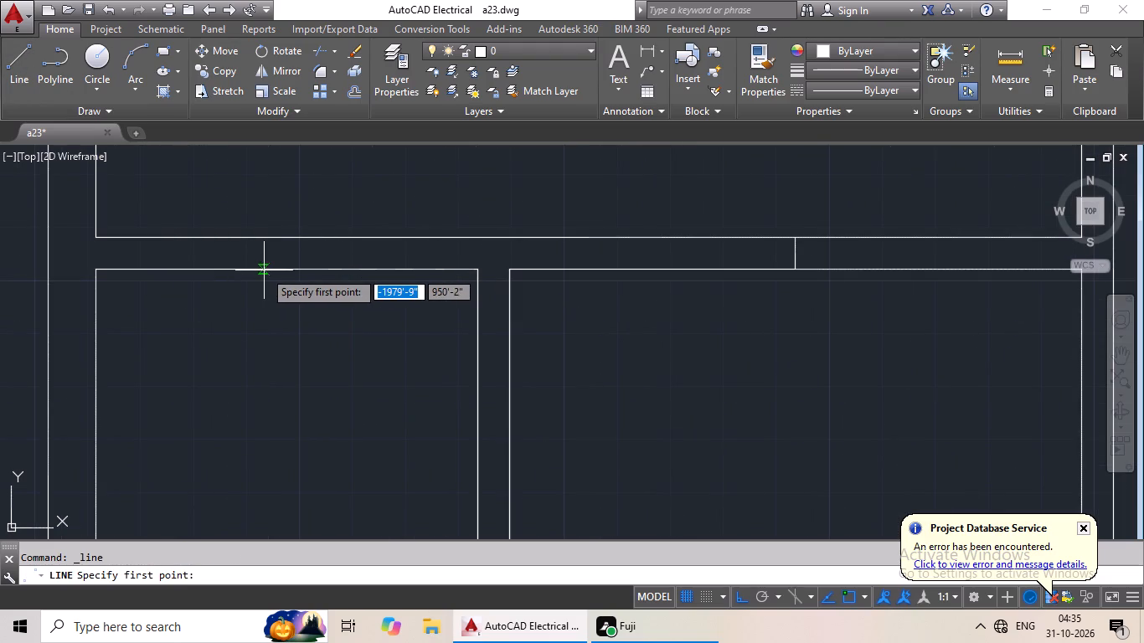
left_click(282, 269)
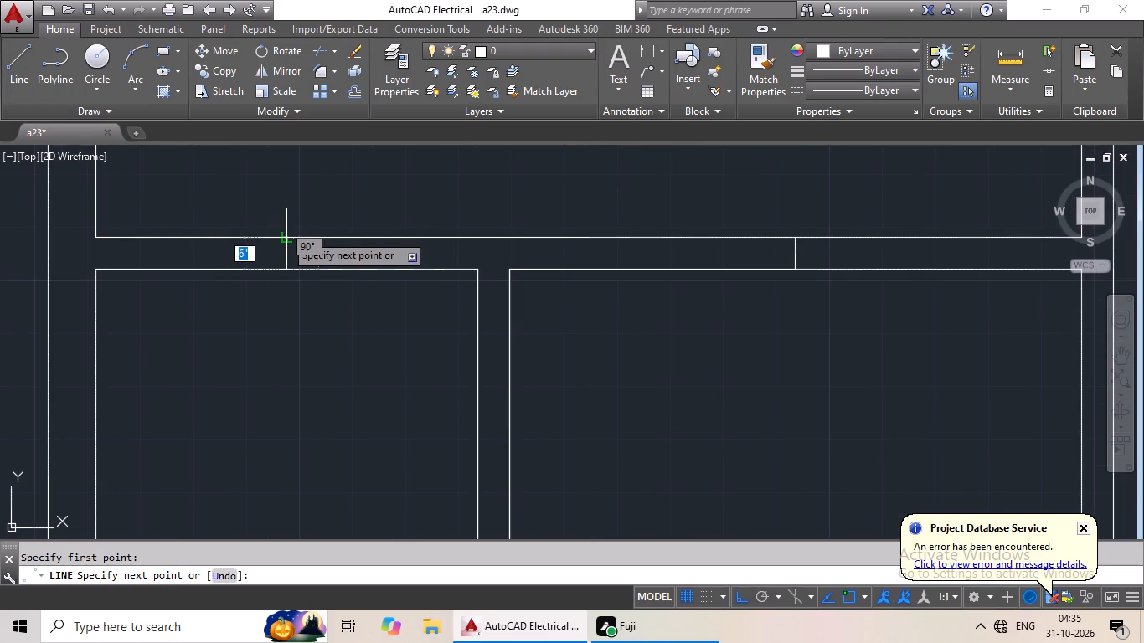
left_click(285, 234)
key("Escape")
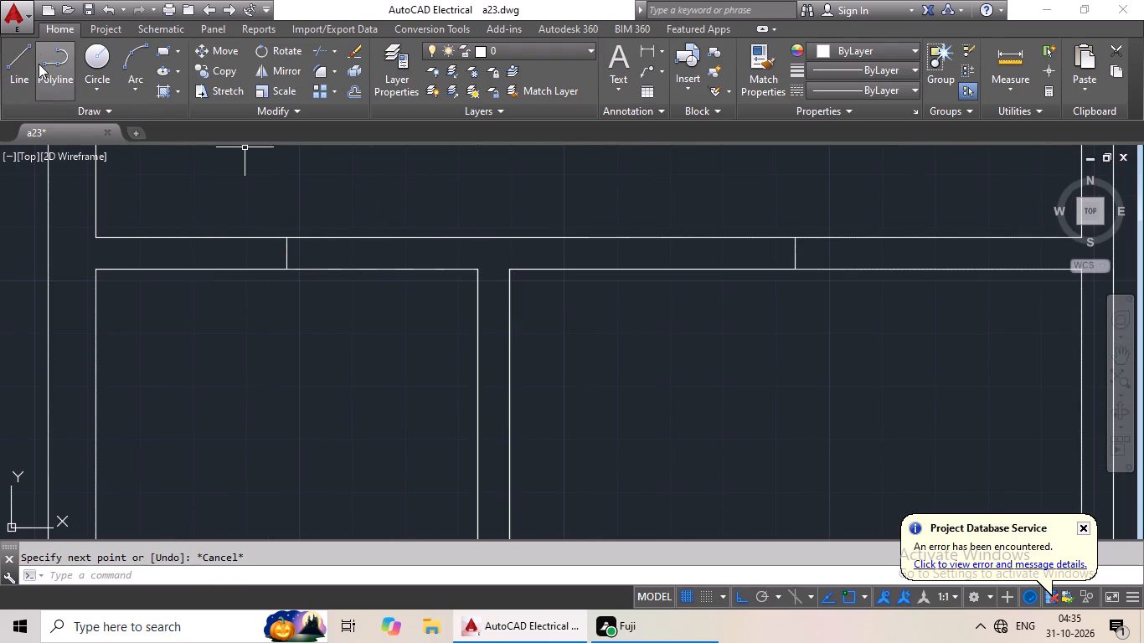
Draw a horizontal line about 9" long across the left outer wall at the midpoint of the third-row left kitchen's side.
left_click(21, 69)
scroll(193, 273, "down", 1)
middle_click_drag(193, 296, 245, 176)
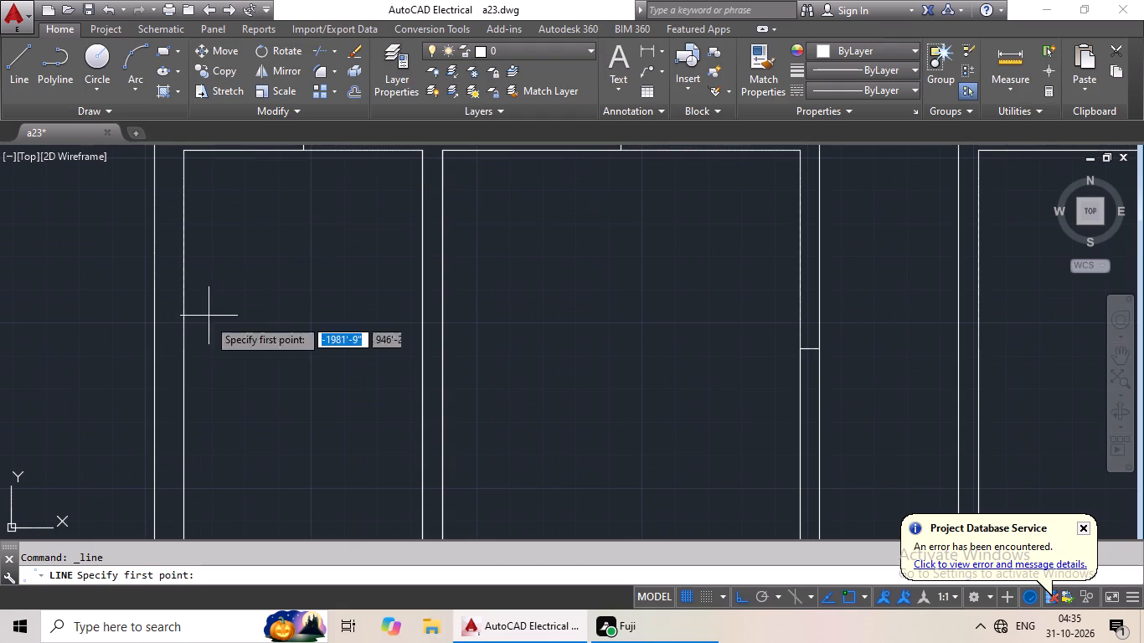
left_click_drag(180, 350, 166, 349)
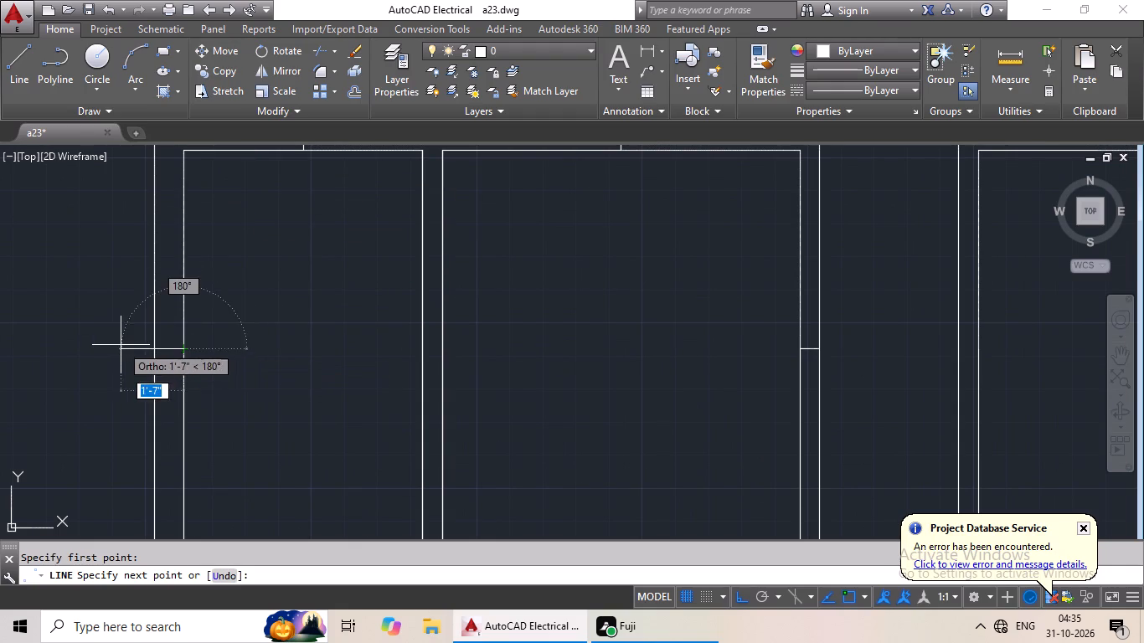
scroll(121, 345, "up", 2)
left_click(203, 357)
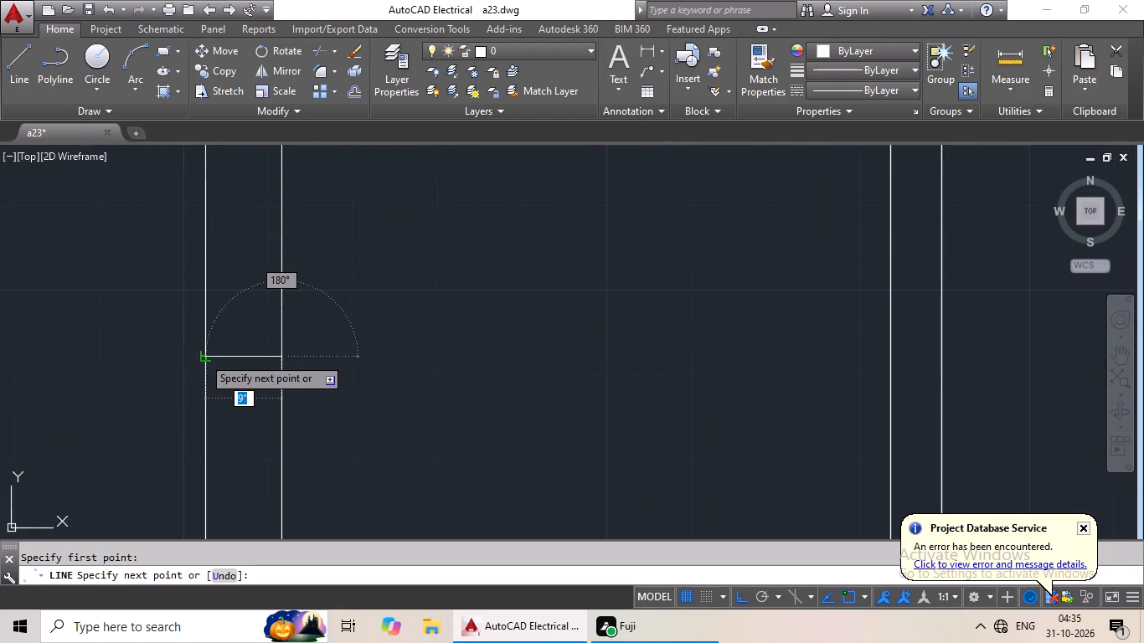
key("Escape")
scroll(376, 349, "down", 1)
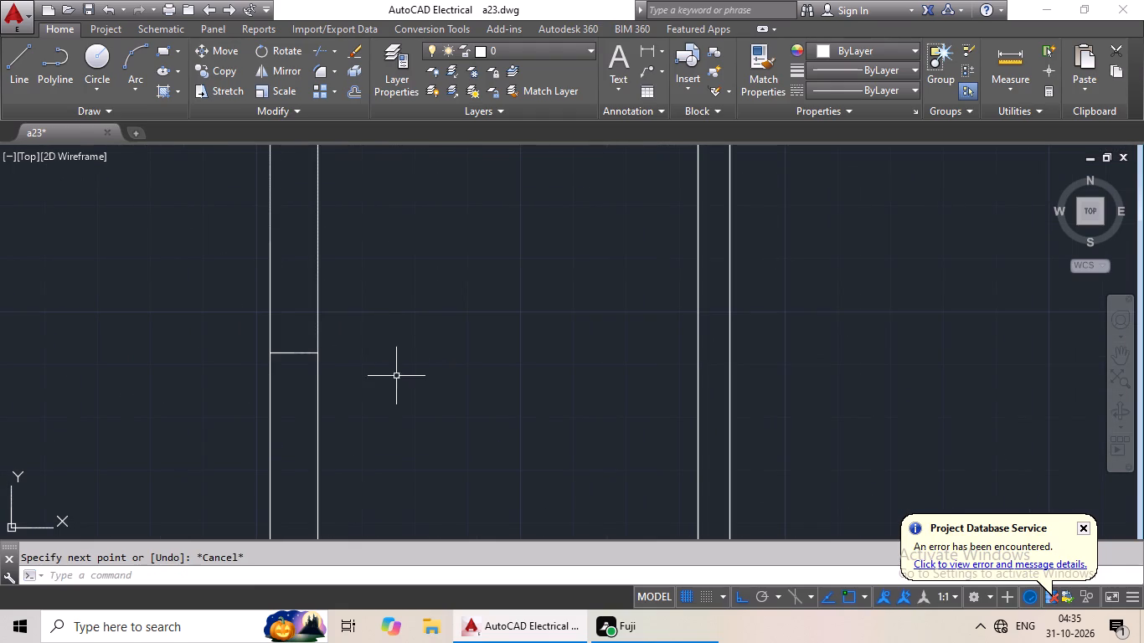